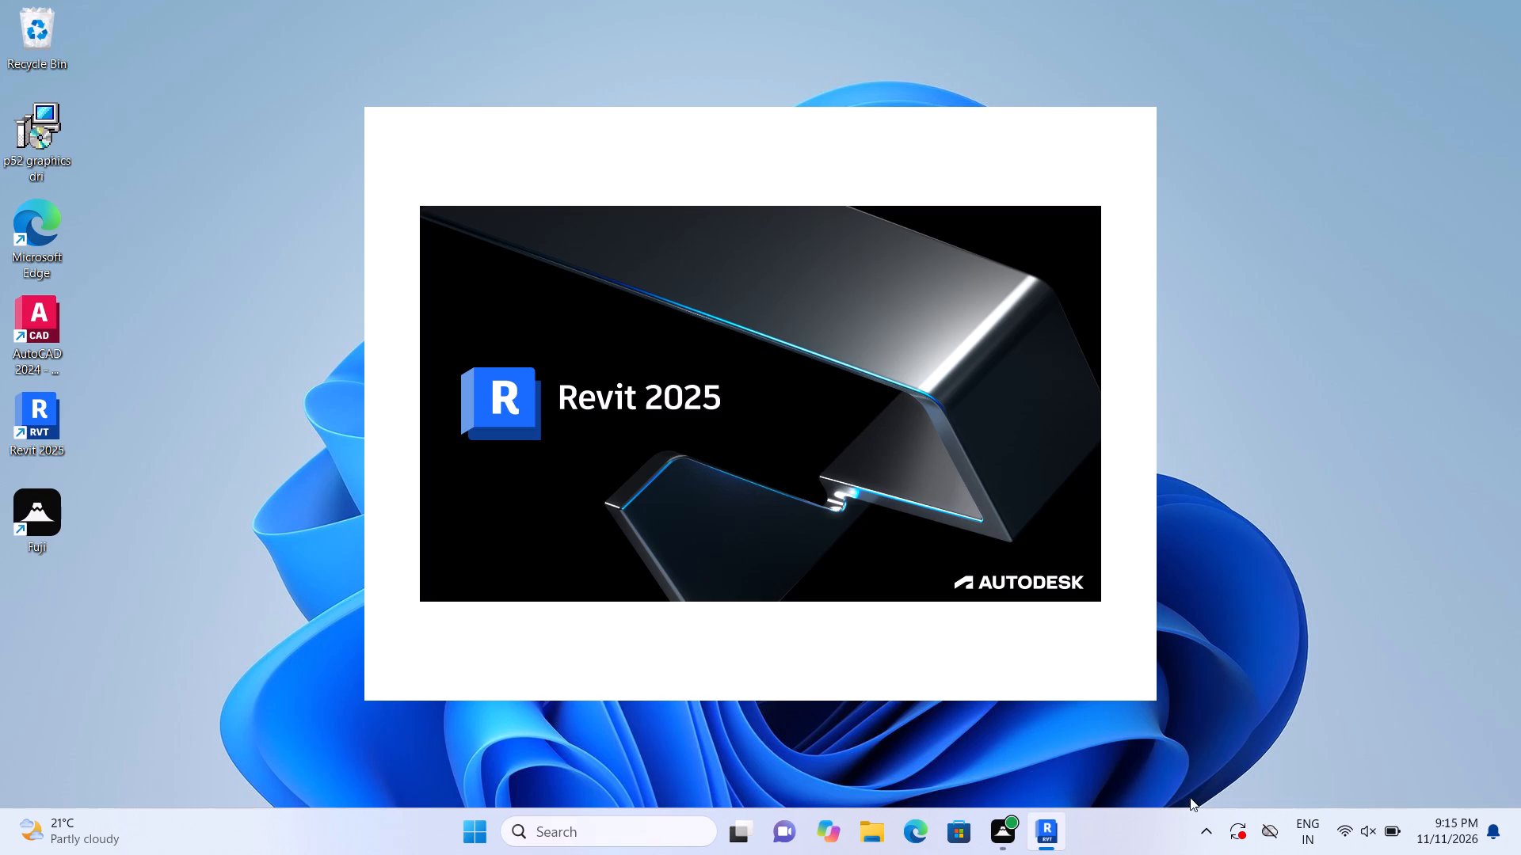
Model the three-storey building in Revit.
Close the Licensing Error window while Revit 2025 is loading.
left_click(1041, 842)
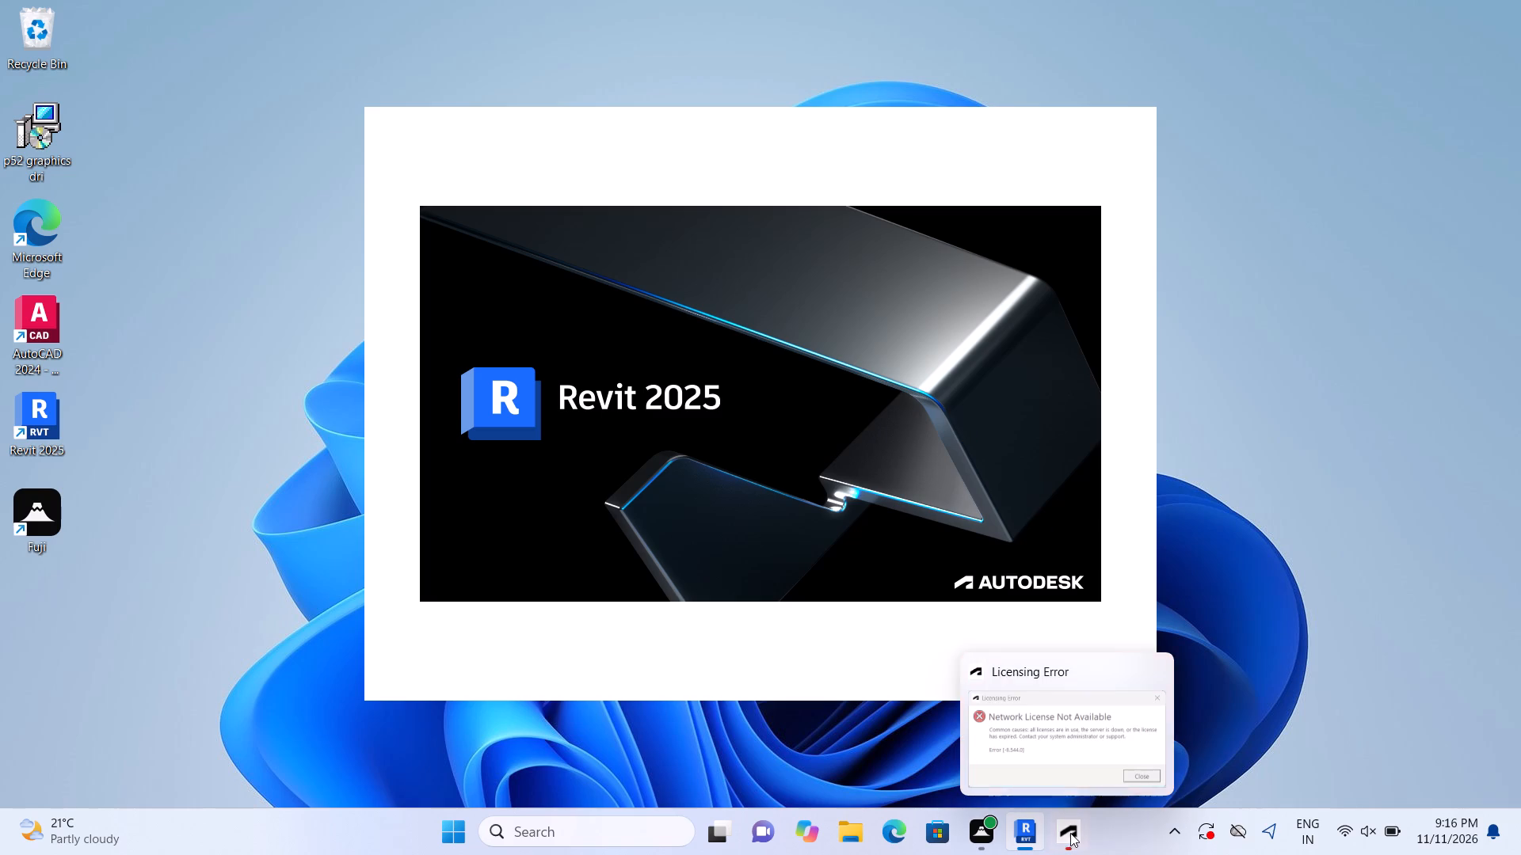
left_click(1147, 678)
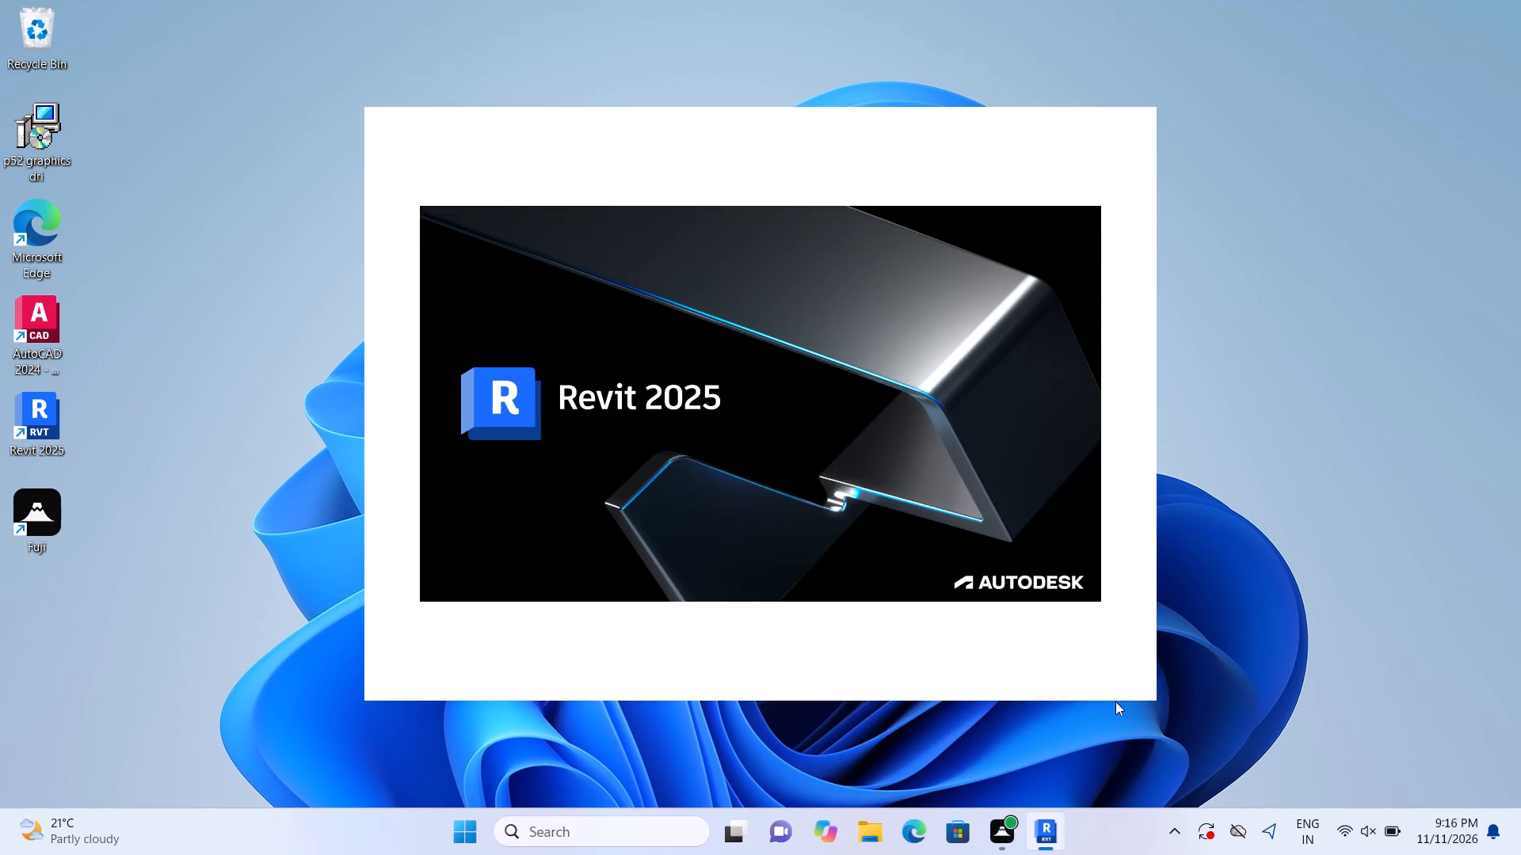
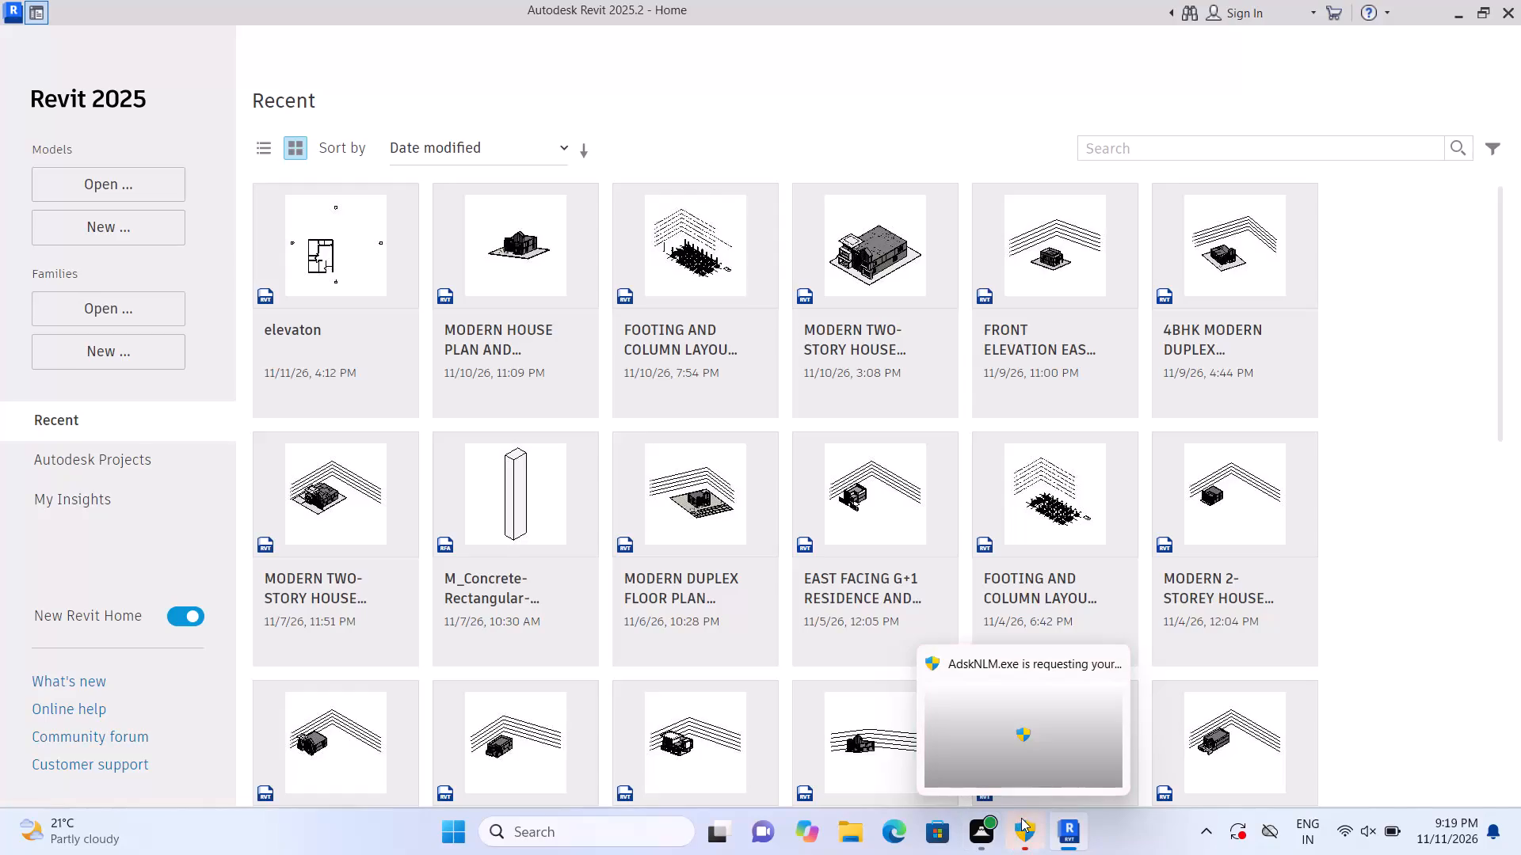
Dismiss the pending AdskNLM.exe permission request.
left_click(1108, 653)
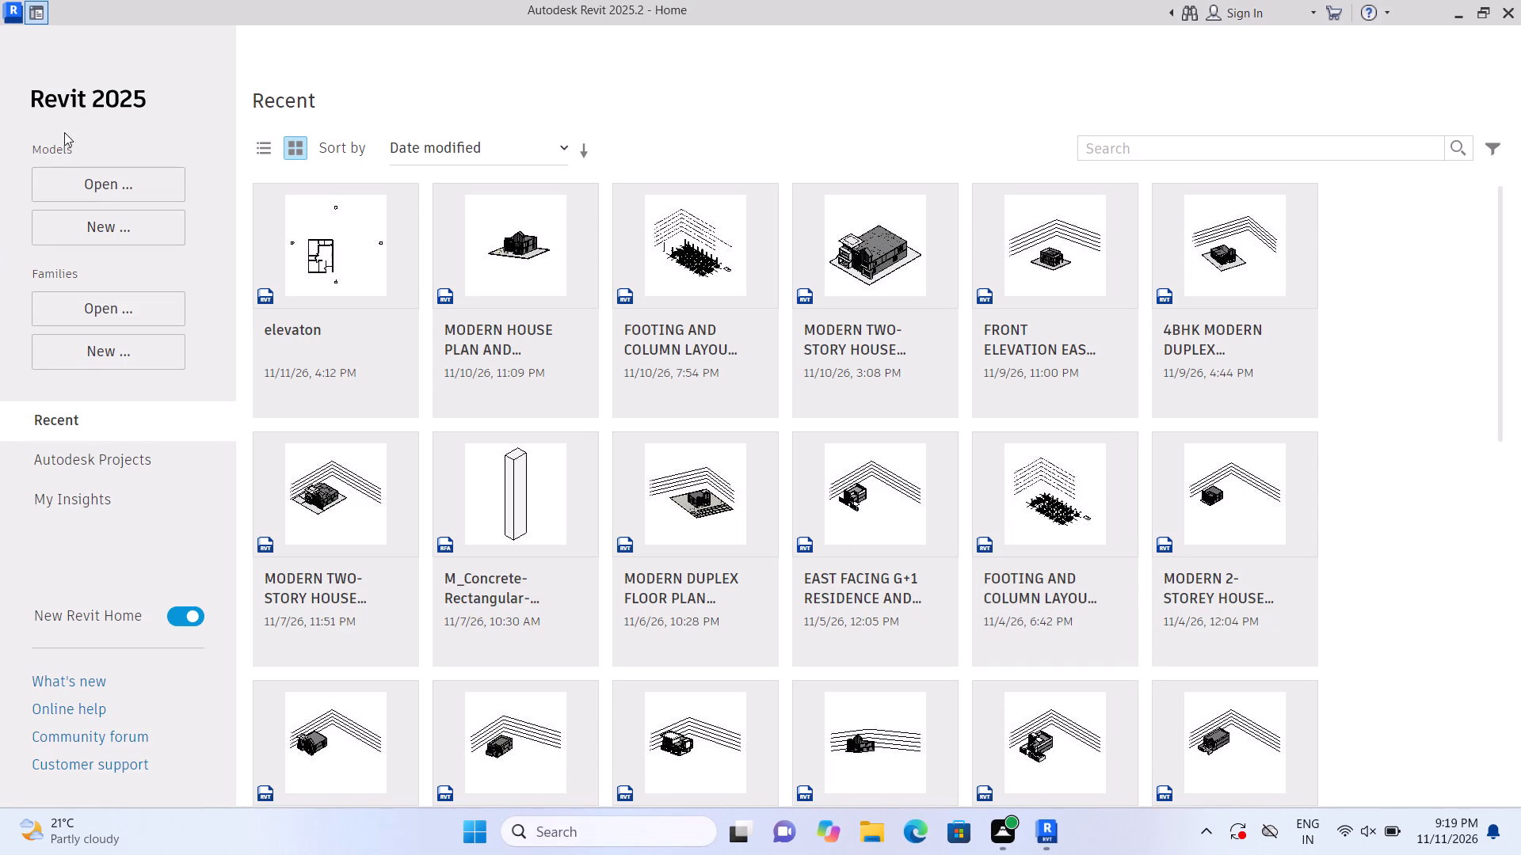
Create a new project from the English-Imperial template file default.rte.
left_click(109, 226)
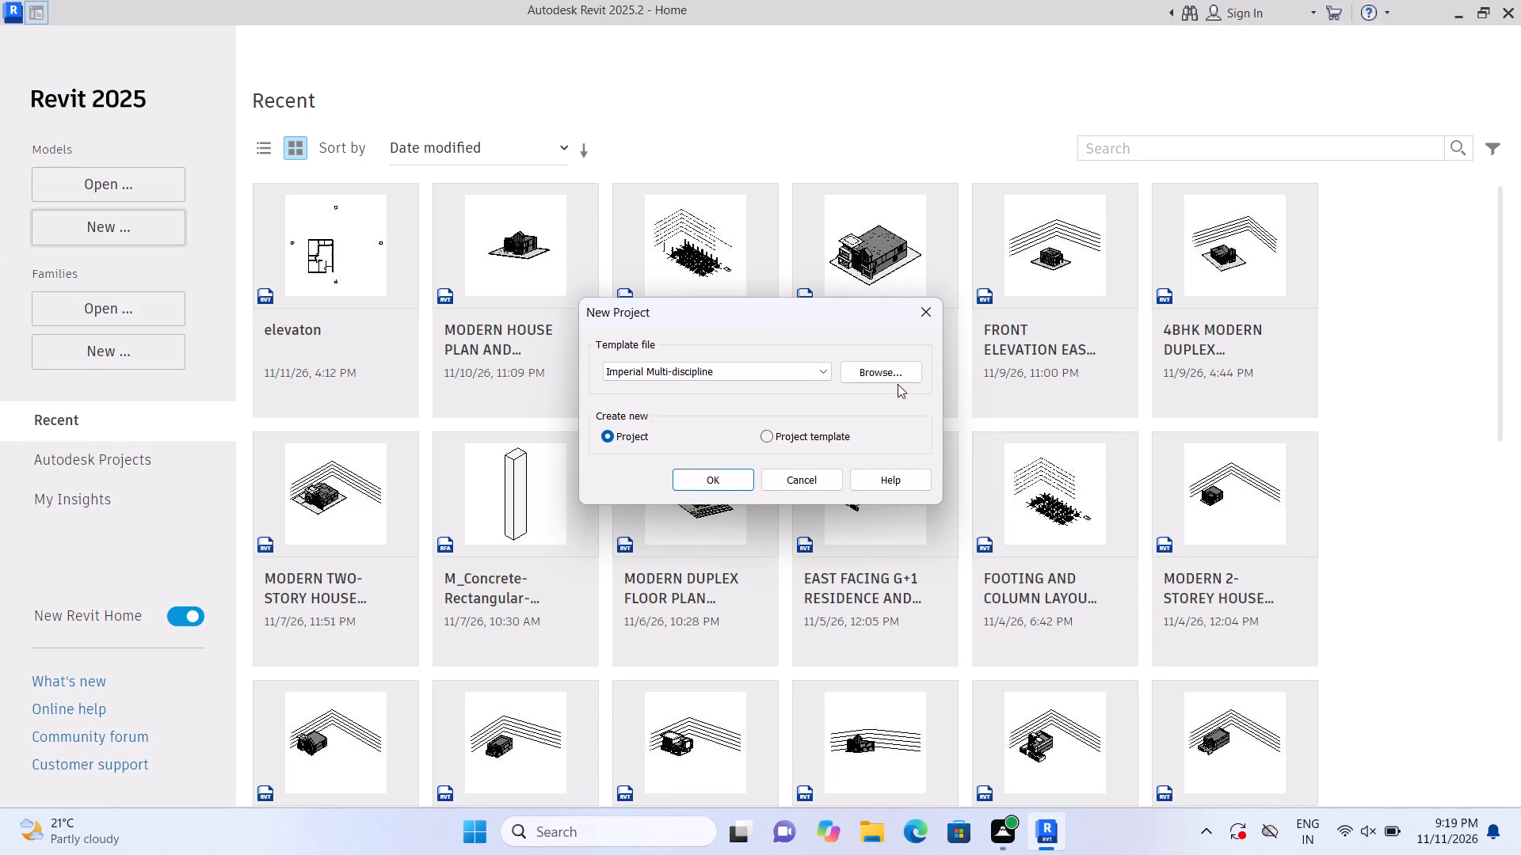
left_click(891, 375)
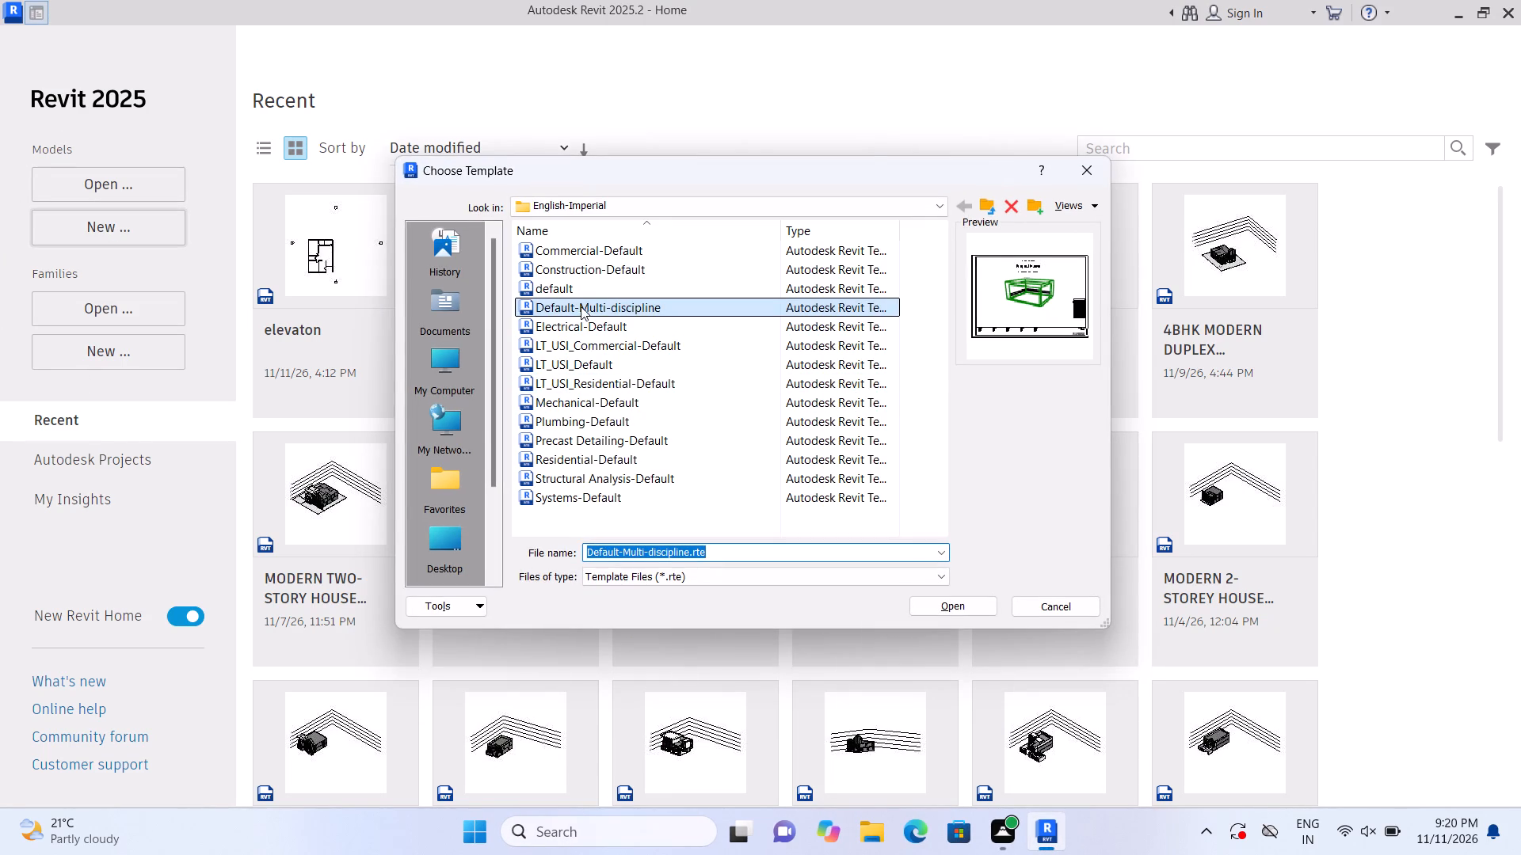
left_click(584, 292)
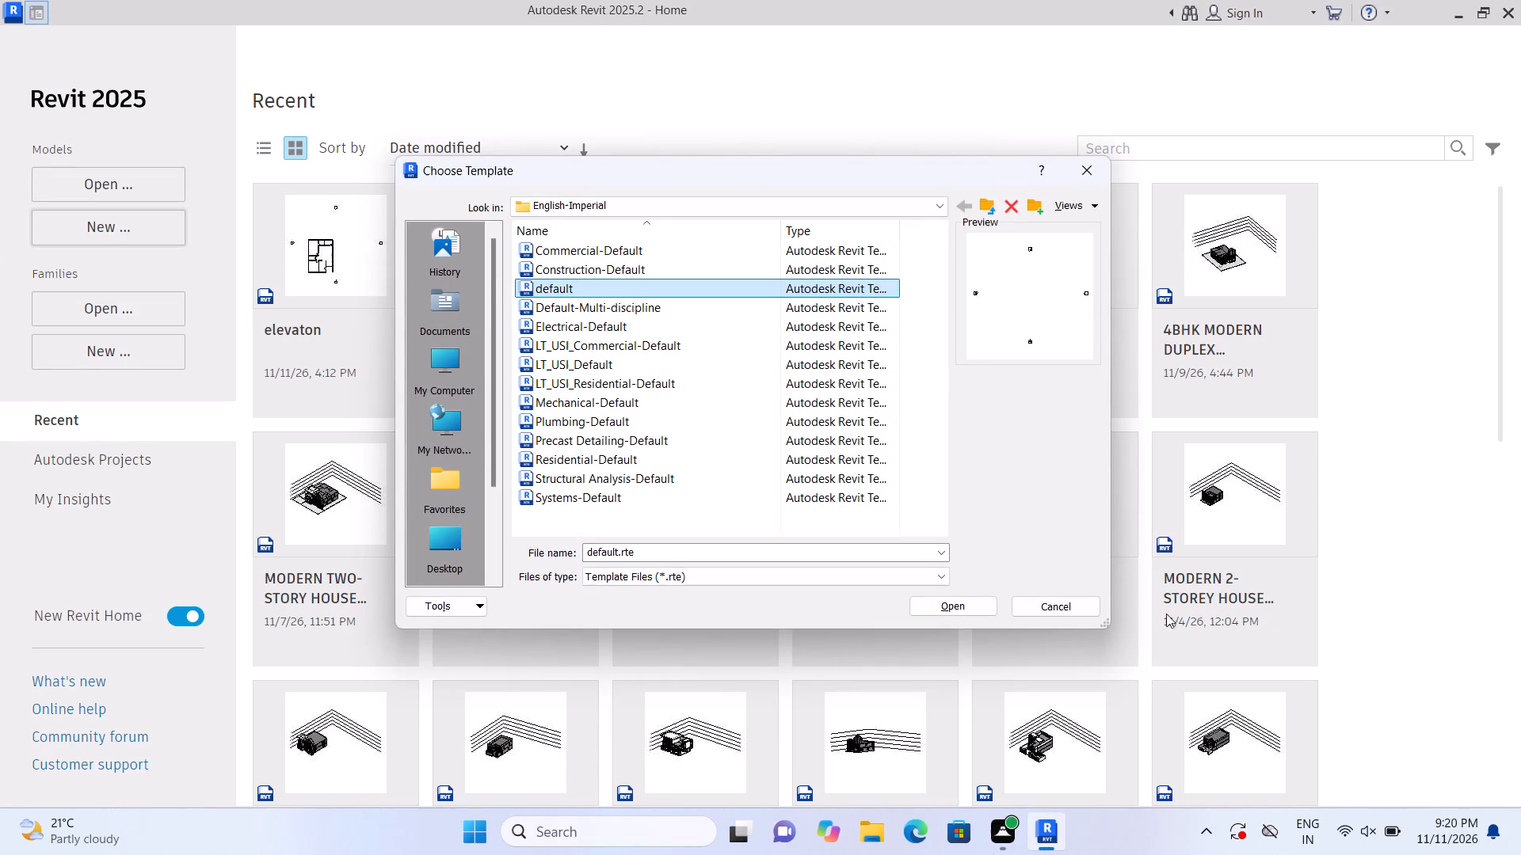
left_click(980, 605)
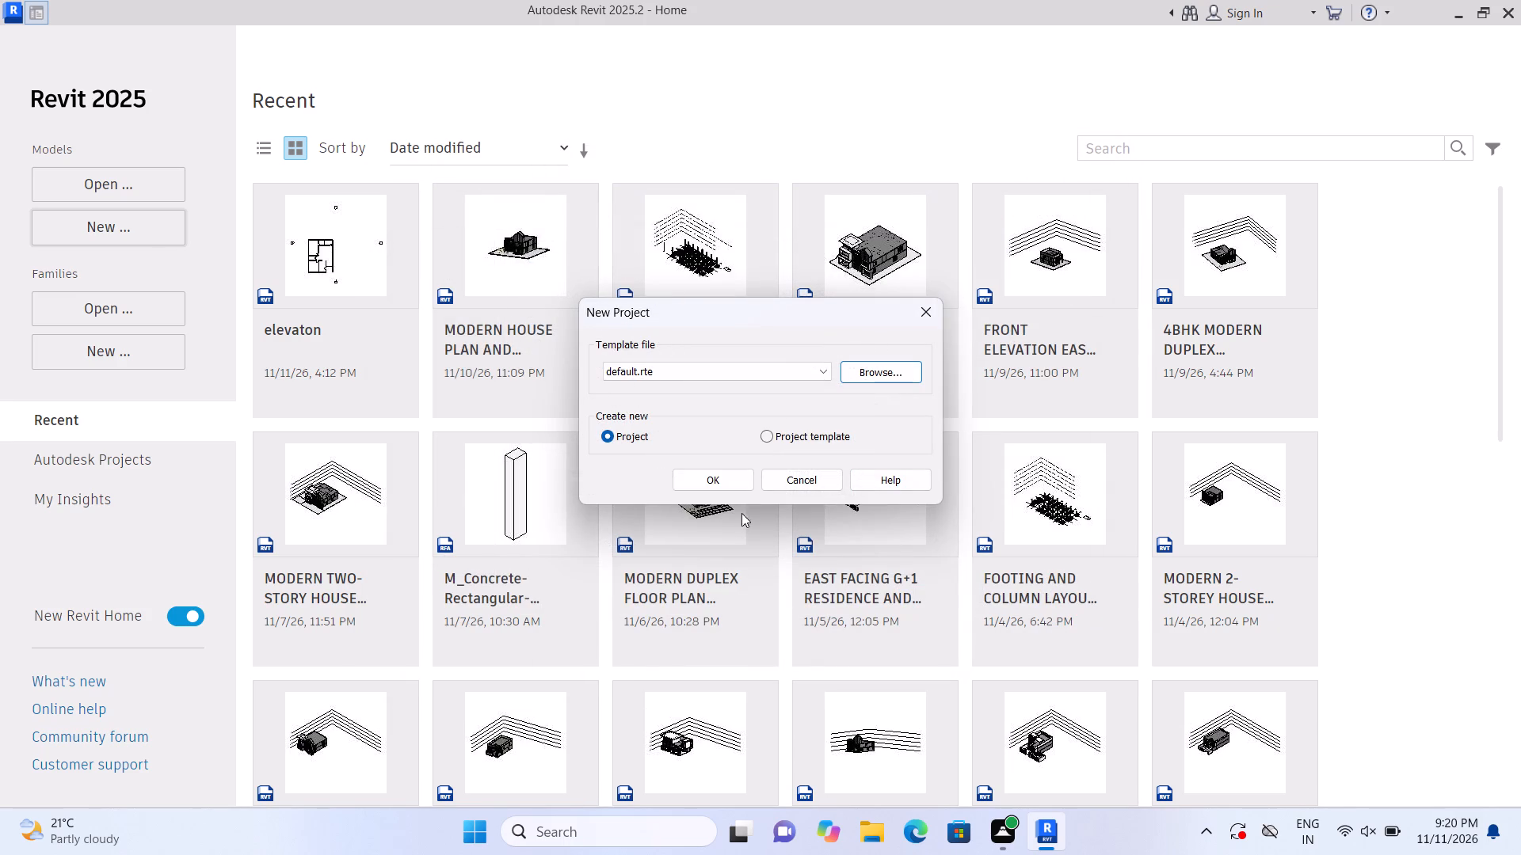
left_click(680, 465)
left_click(692, 479)
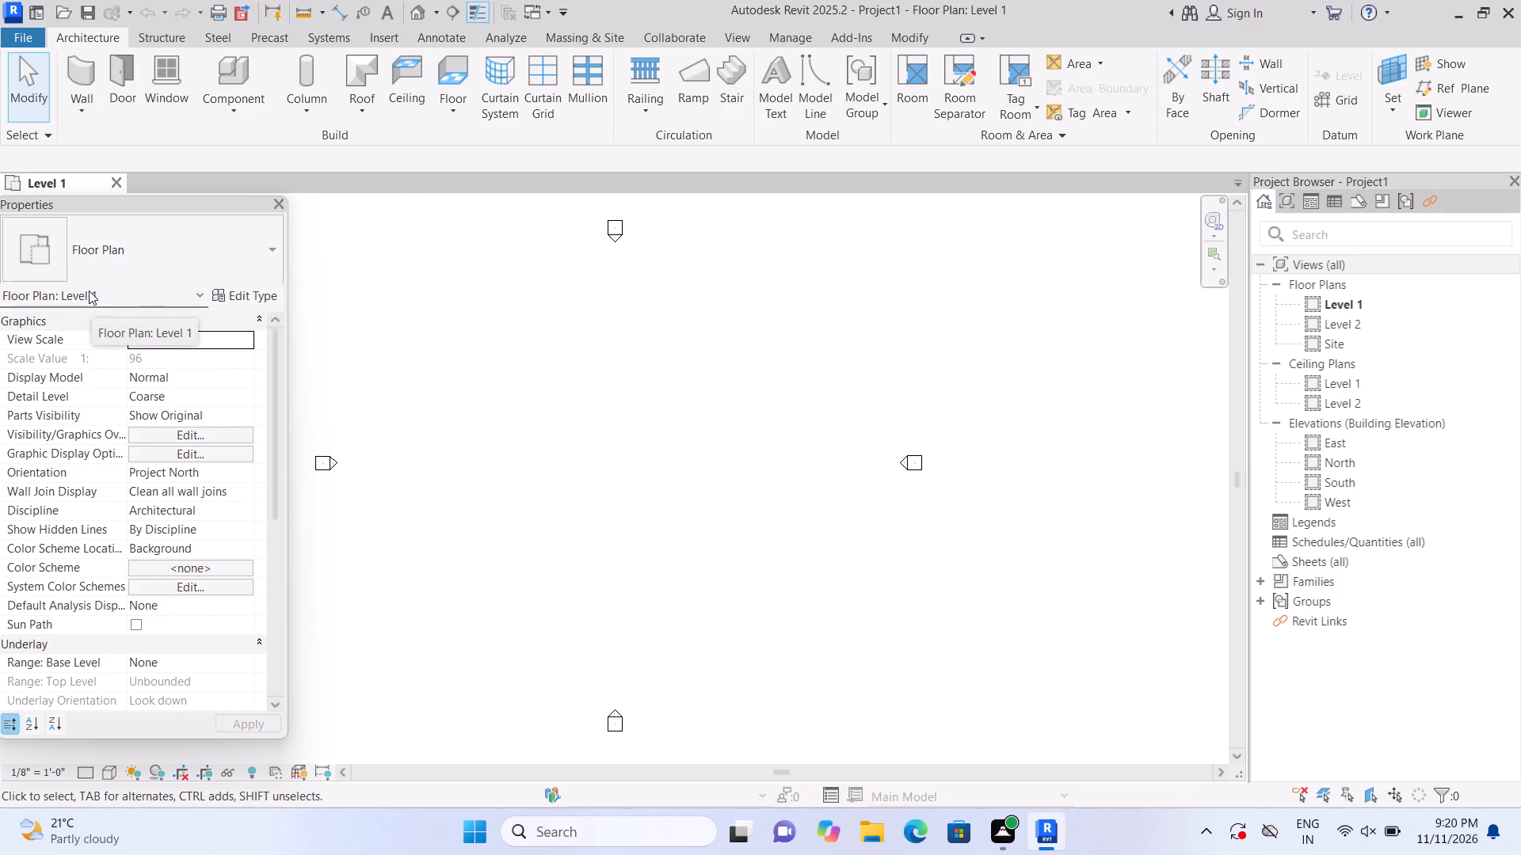
Configure wall placement with Level 2 as the top level, the Height option and Finish Face: Exterior as the location line.
left_click(67, 60)
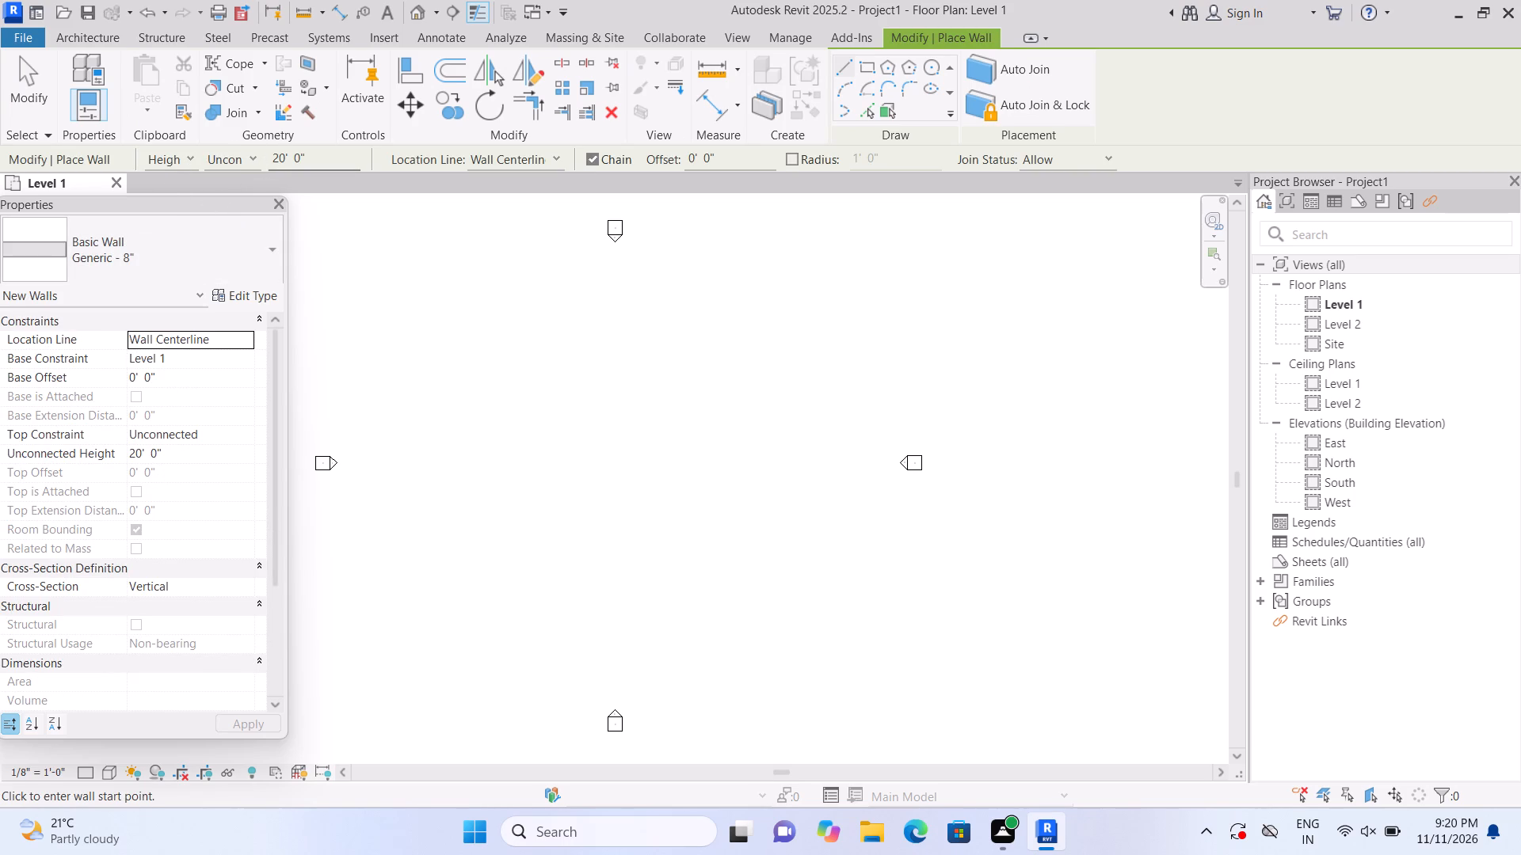
left_click(253, 154)
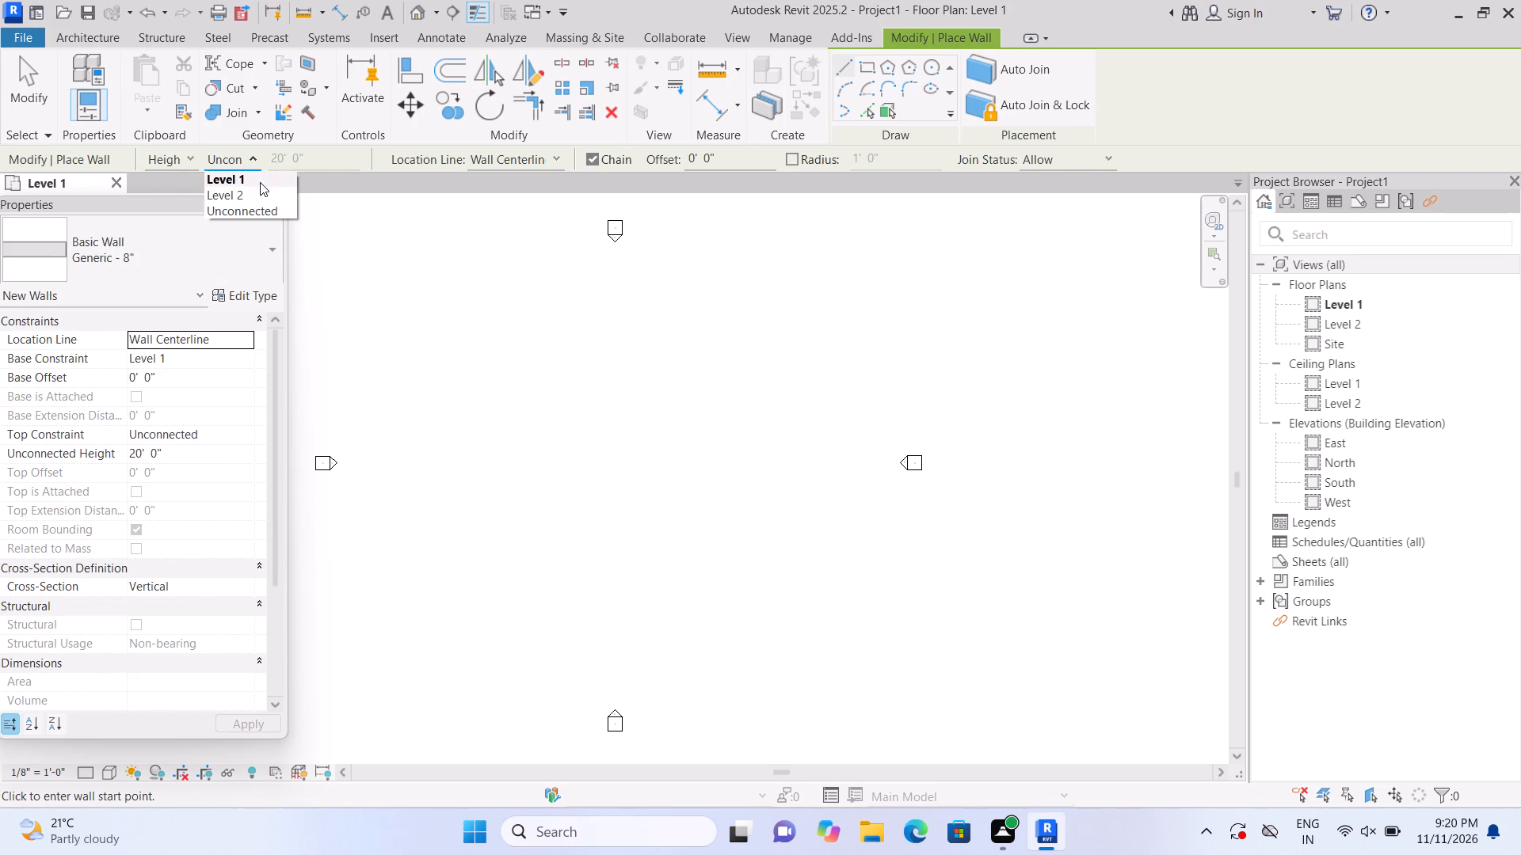
left_click(260, 191)
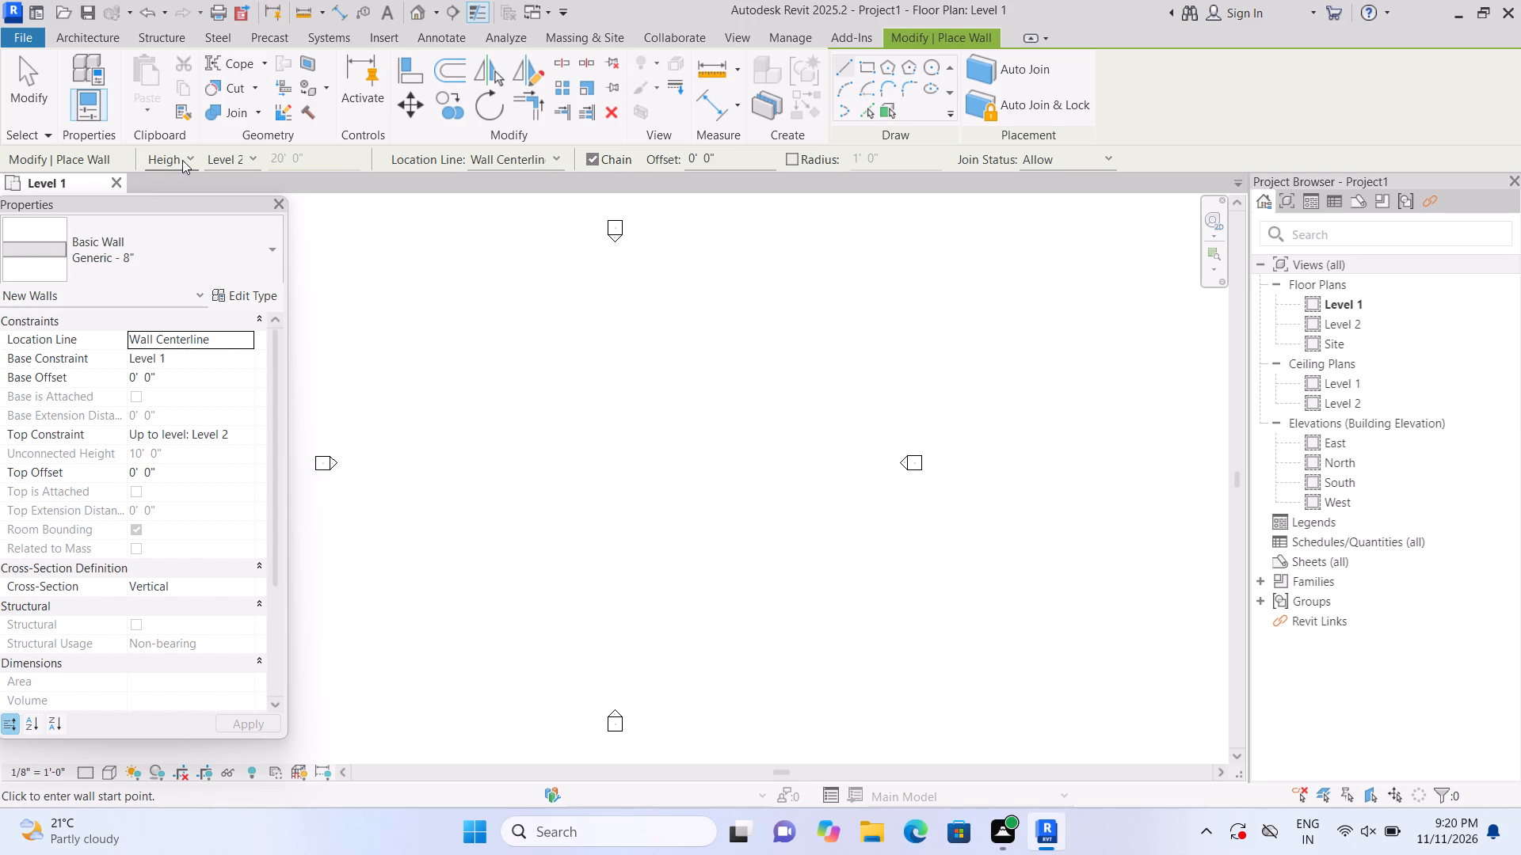
left_click(187, 156)
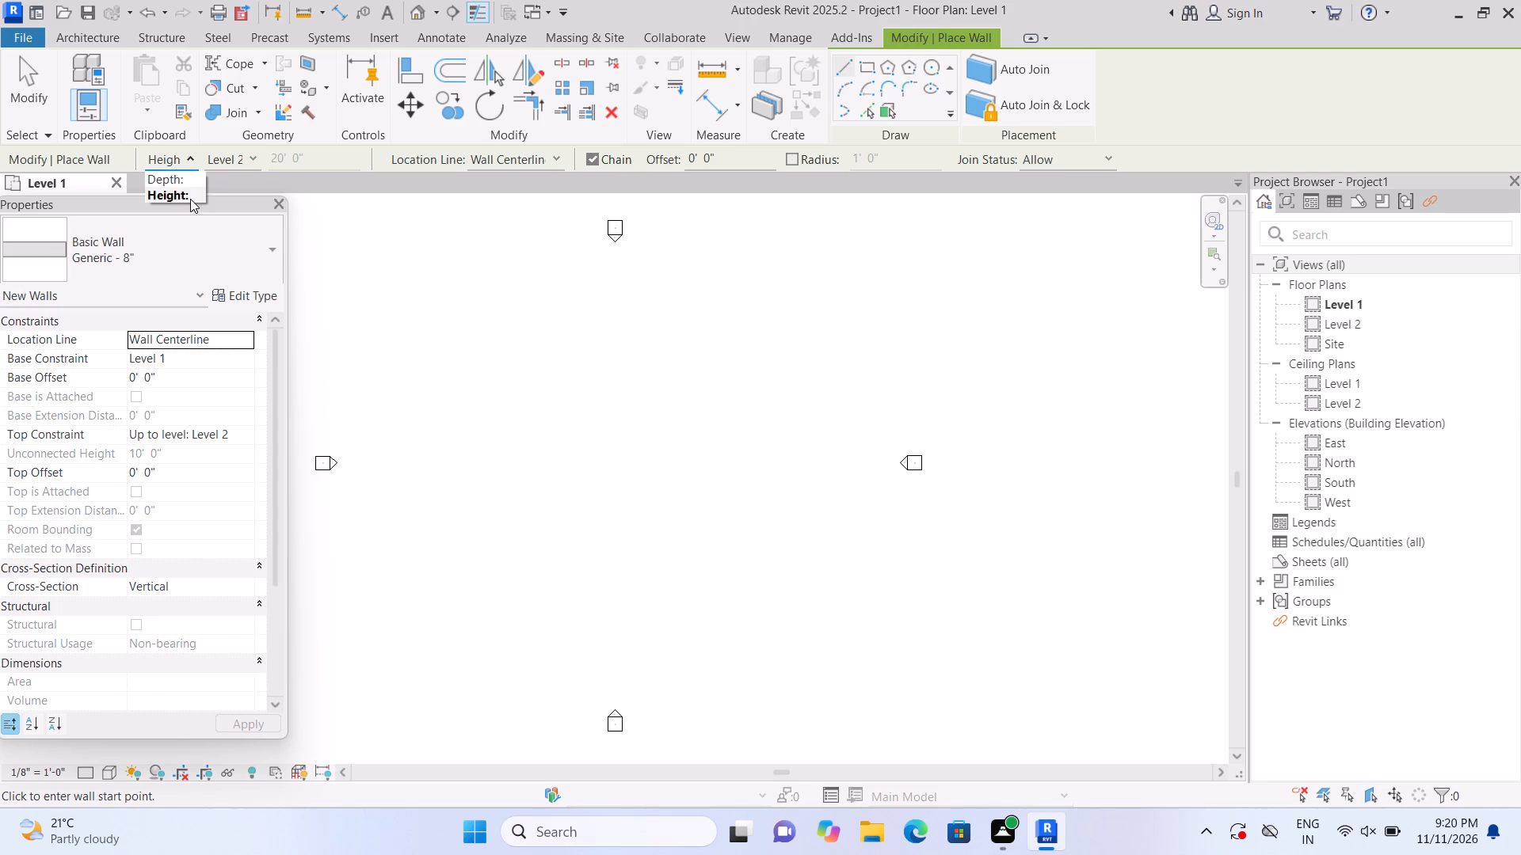
left_click(190, 199)
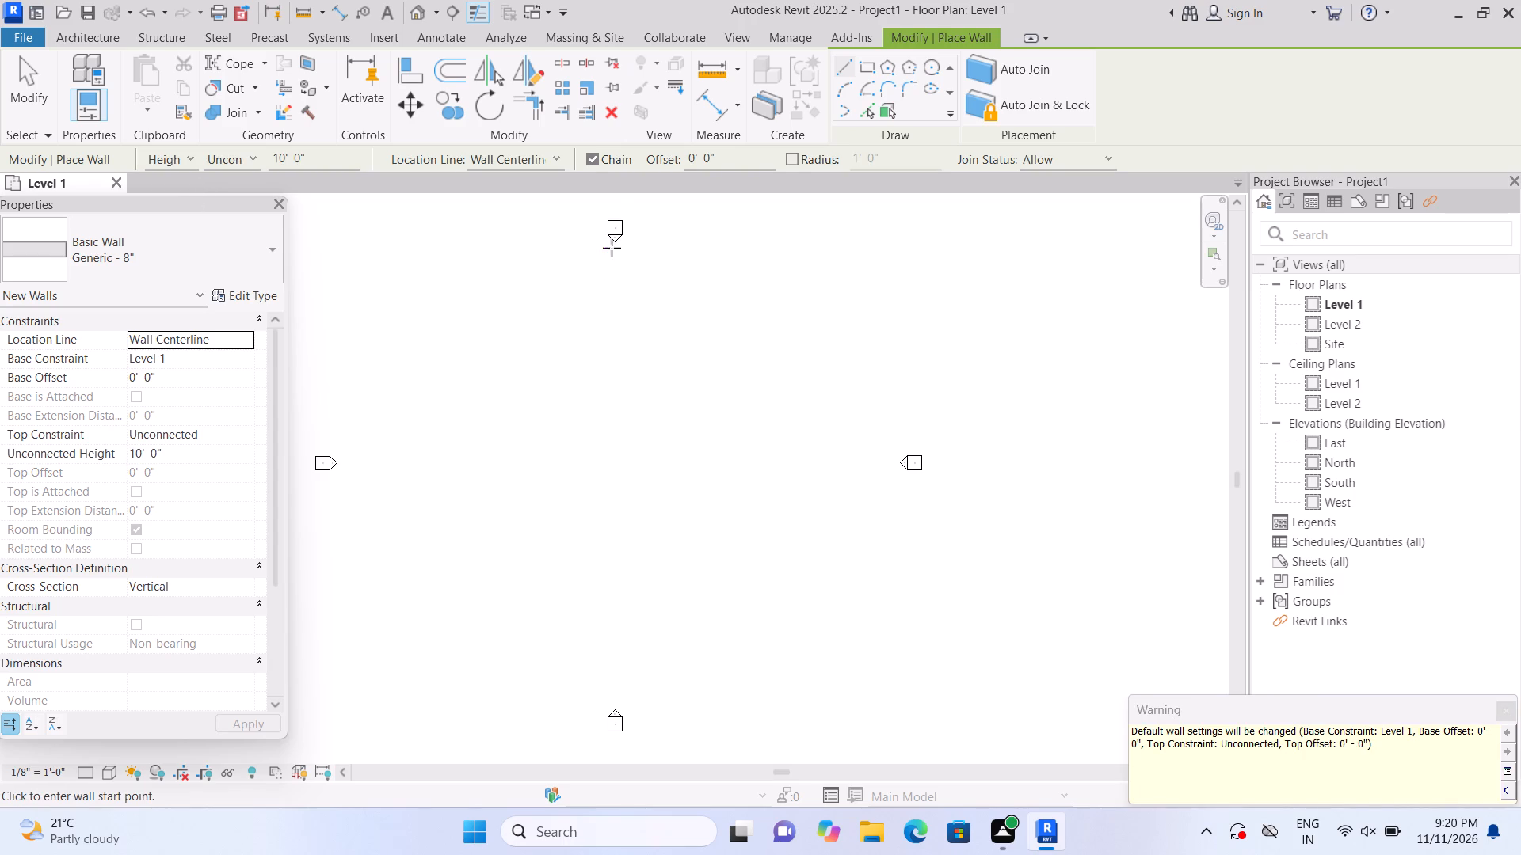
left_click(557, 154)
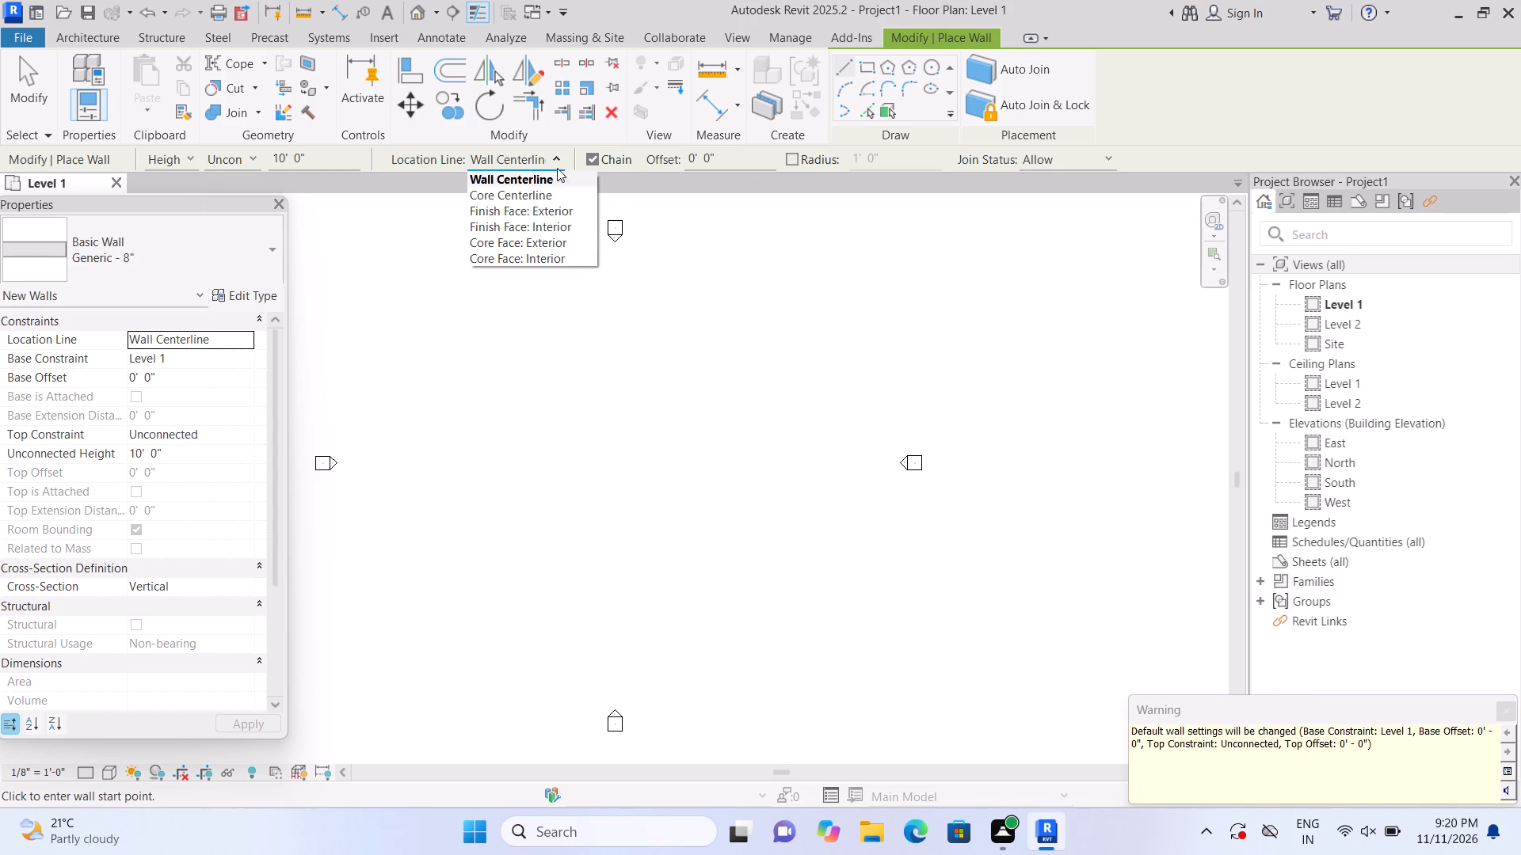
left_click(562, 205)
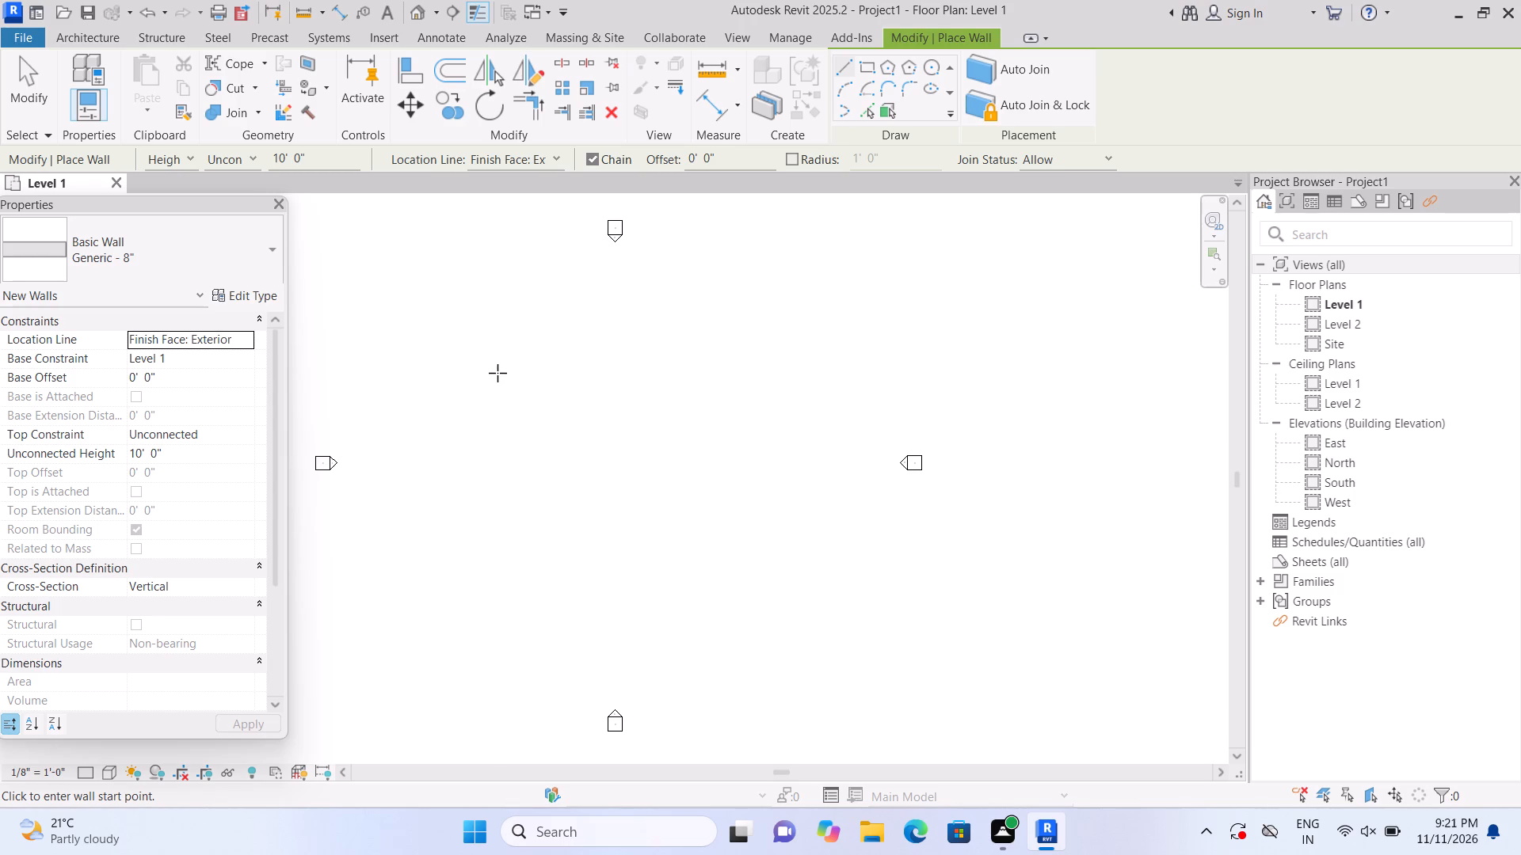
Duplicate the Generic - 8" basic wall type under the name 4.5".
left_click(92, 34)
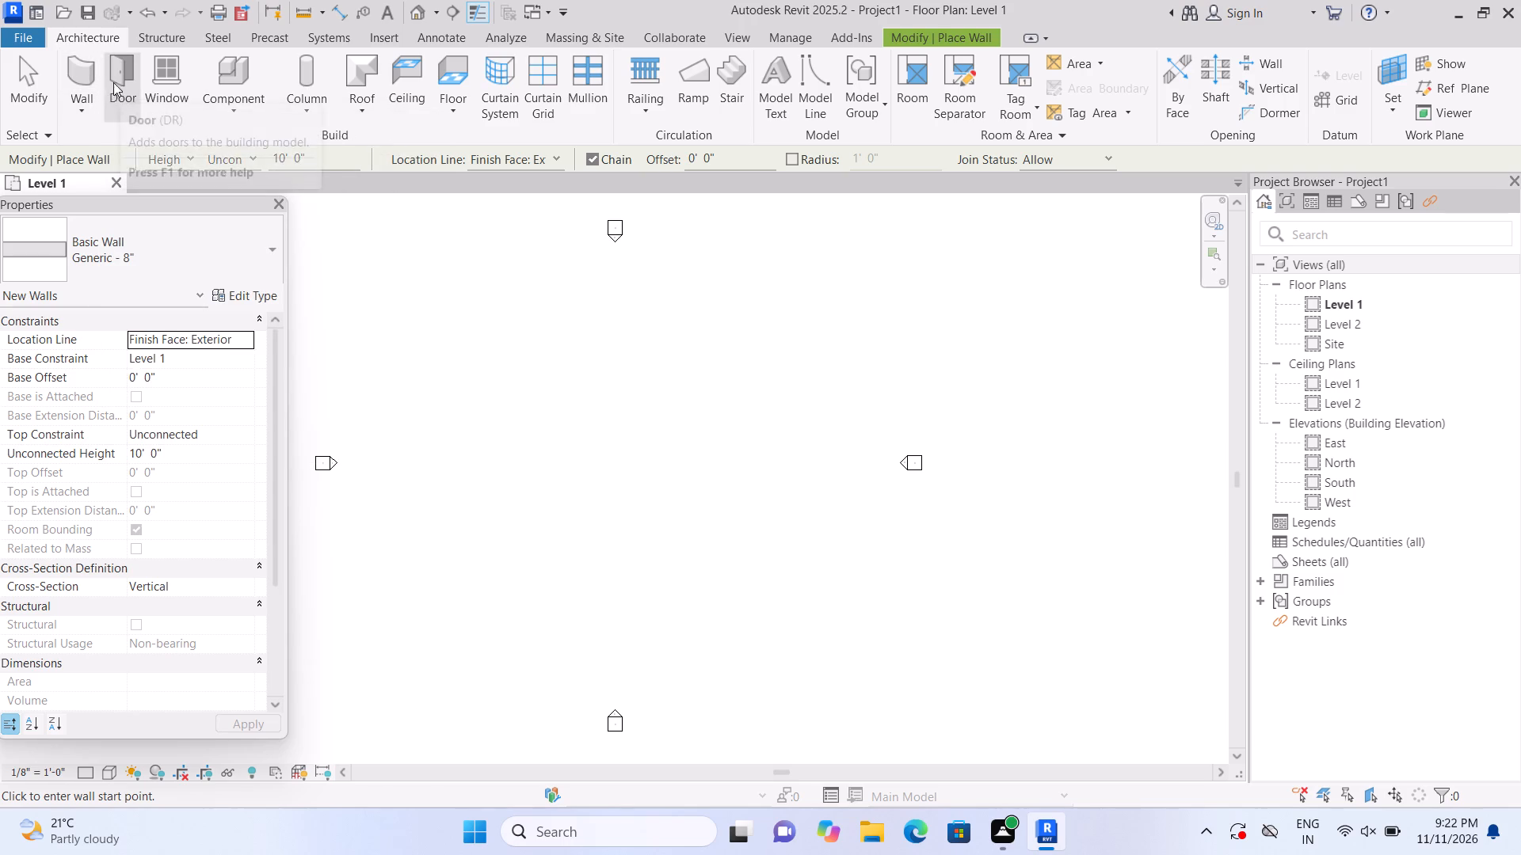
left_click(79, 66)
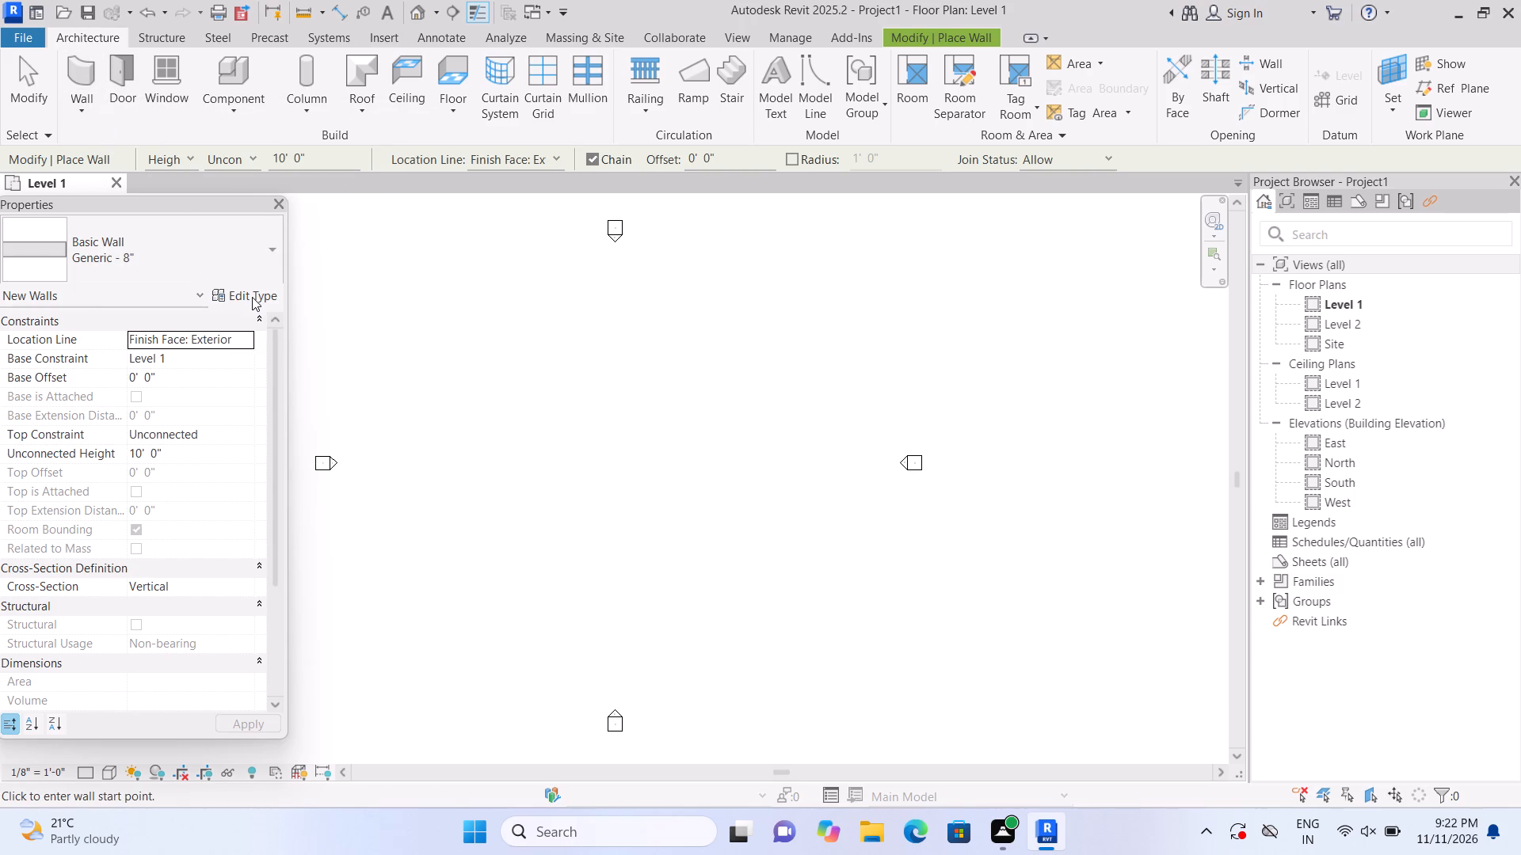
left_click(252, 297)
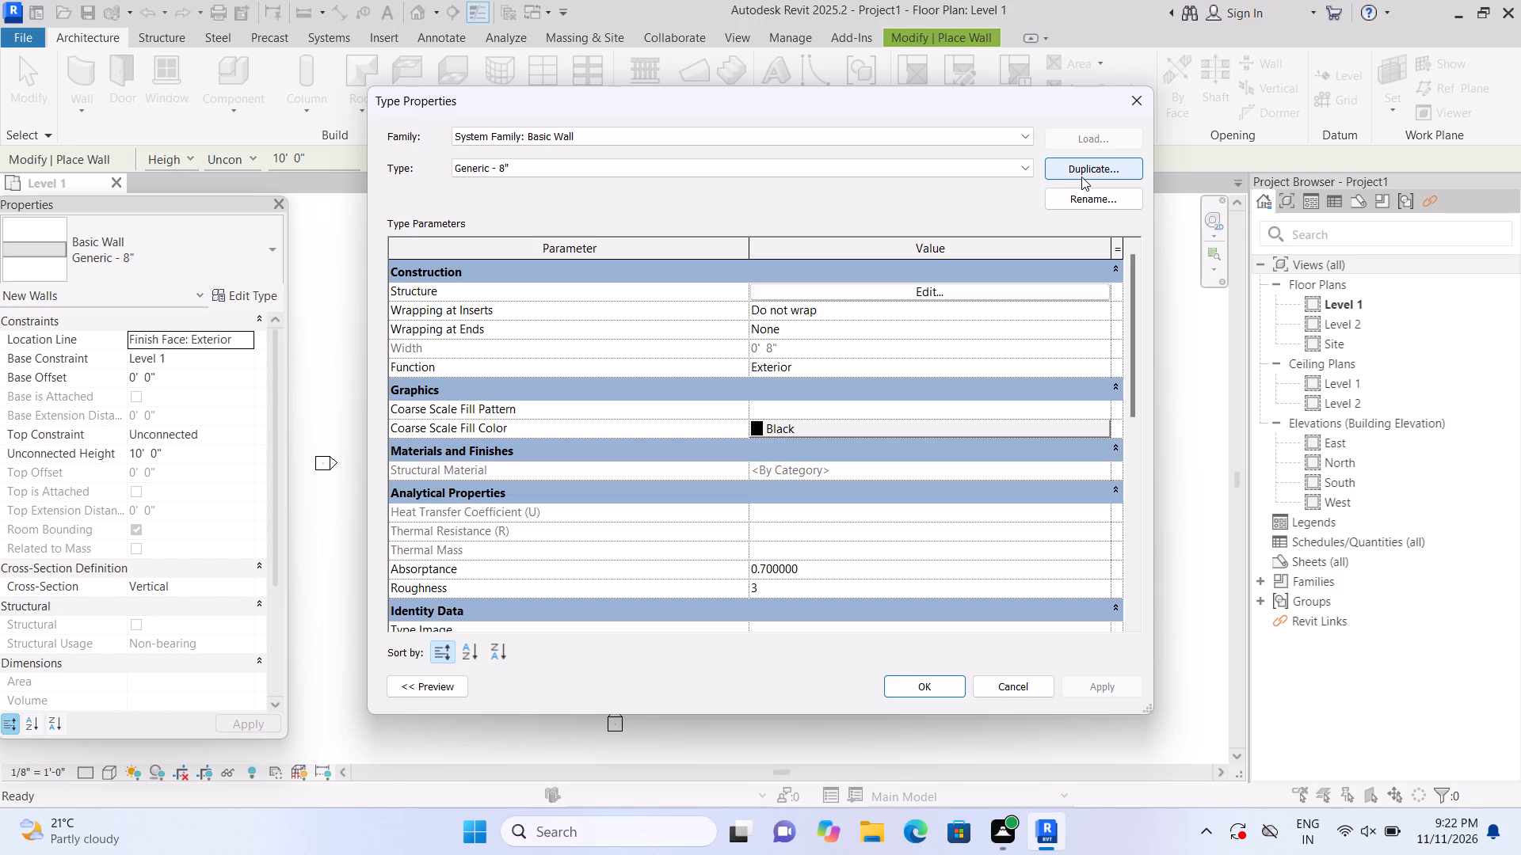
left_click(1081, 177)
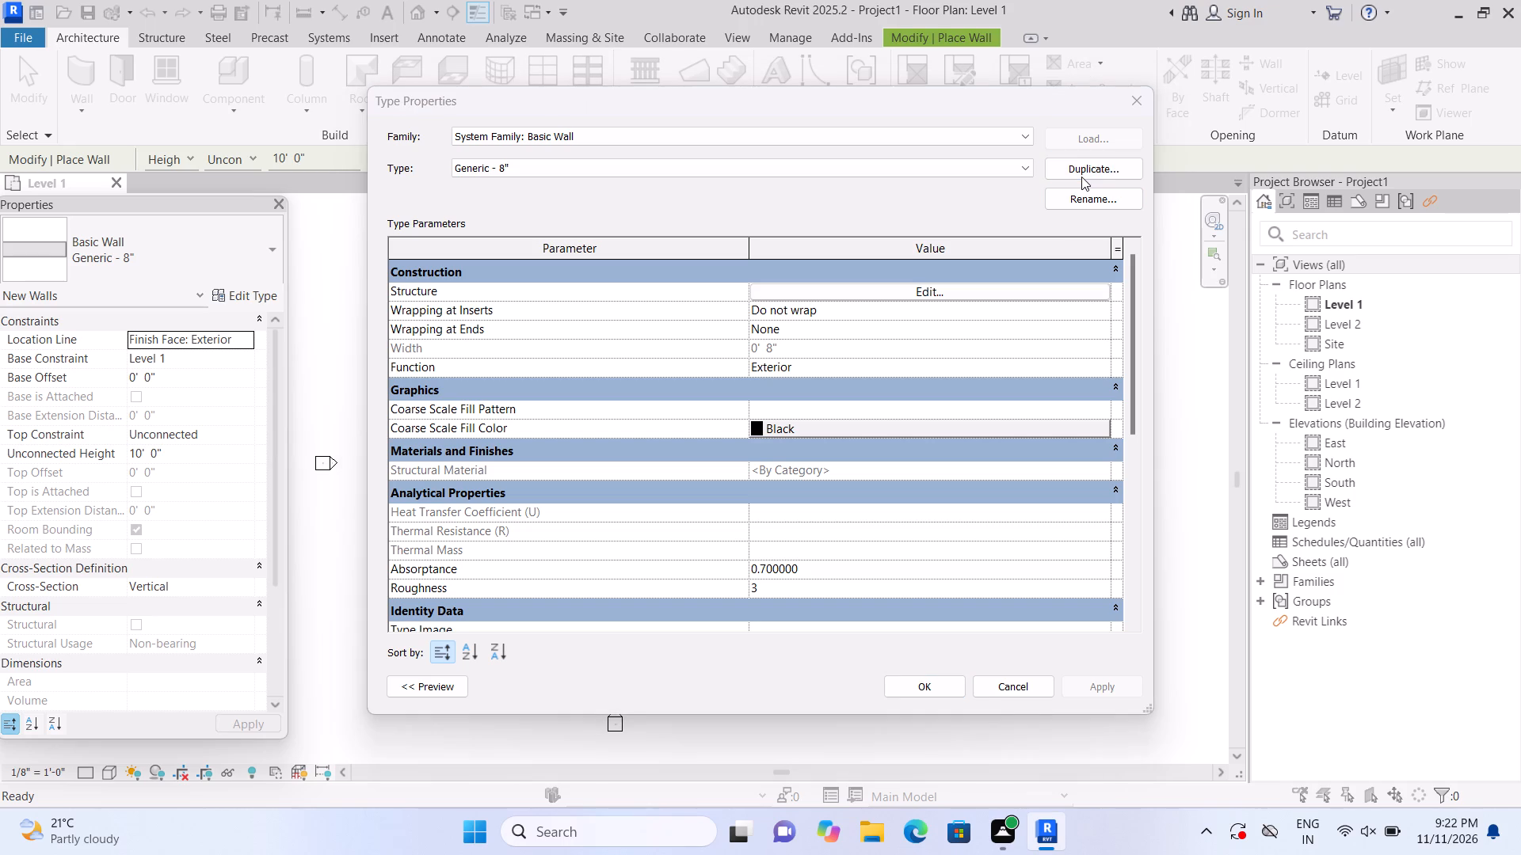
left_click(1084, 167)
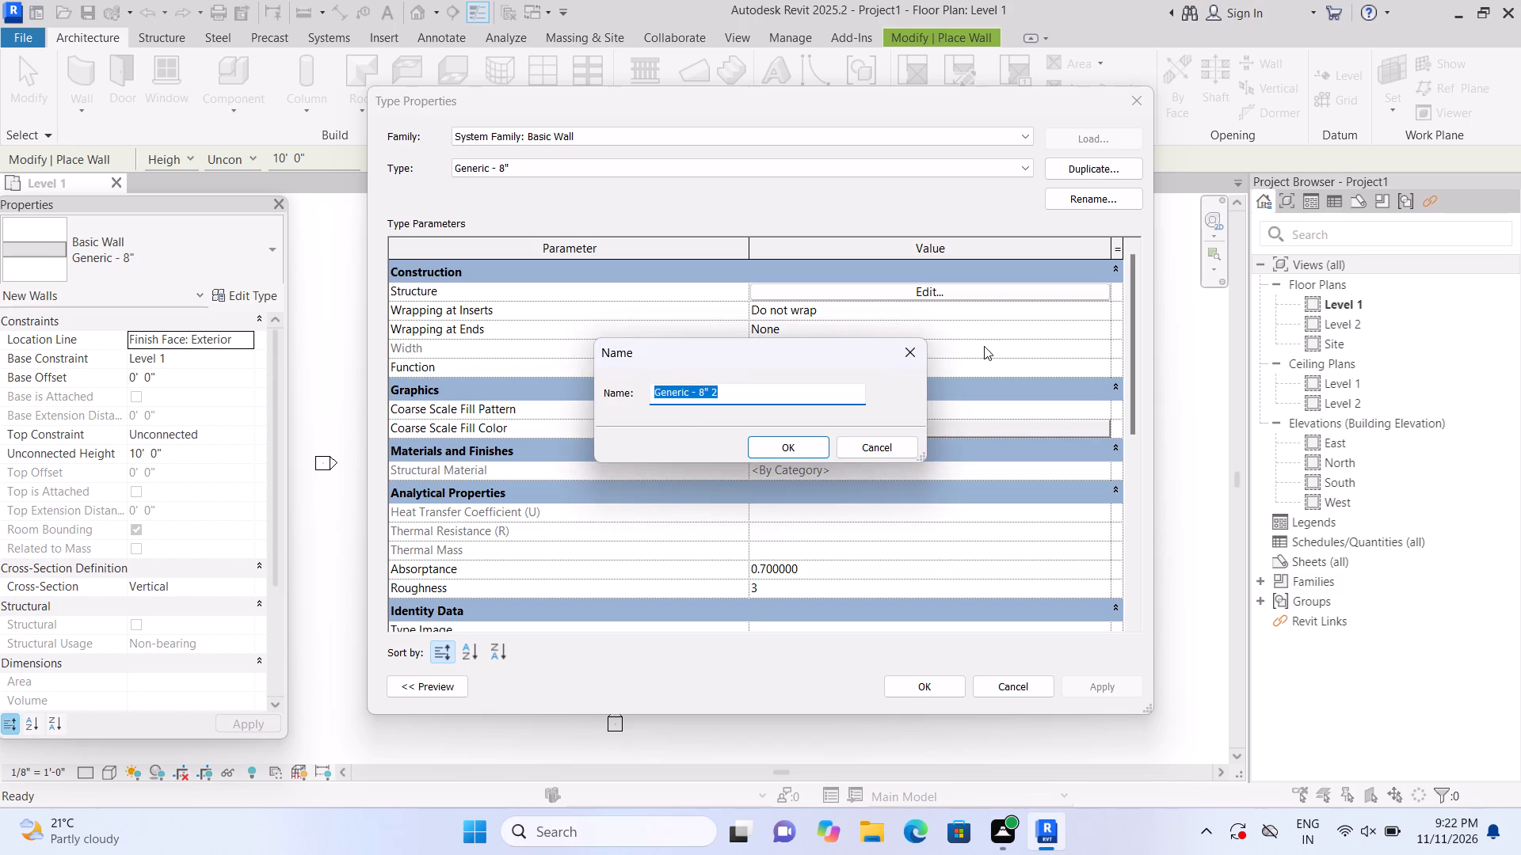
left_click(792, 387)
key("BackSpace")
key("BackSpace")
key("BackSpace")
key("BackSpace")
key("BackSpace")
key("BackSpace")
key("BackSpace")
key("BackSpace")
key("BackSpace")
key("BackSpace")
key("BackSpace")
key("BackSpace")
key("BackSpace")
key("BackSpace")
key("BackSpace")
key("BackSpace")
key("BackSpace")
key("BackSpace")
key("BackSpace")
key("BackSpace")
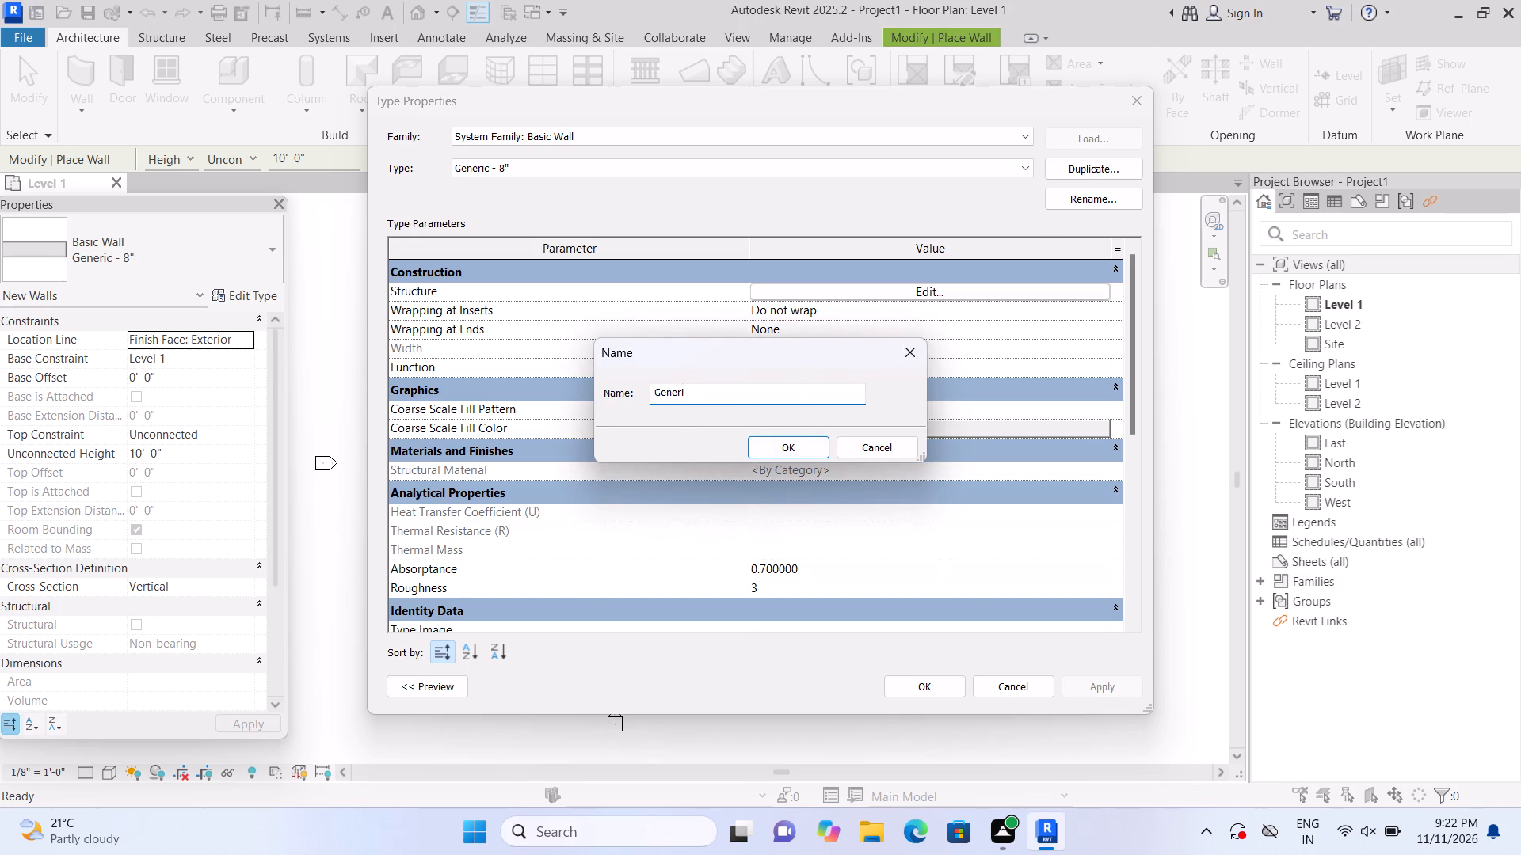
key("9")
key("BackSpace")
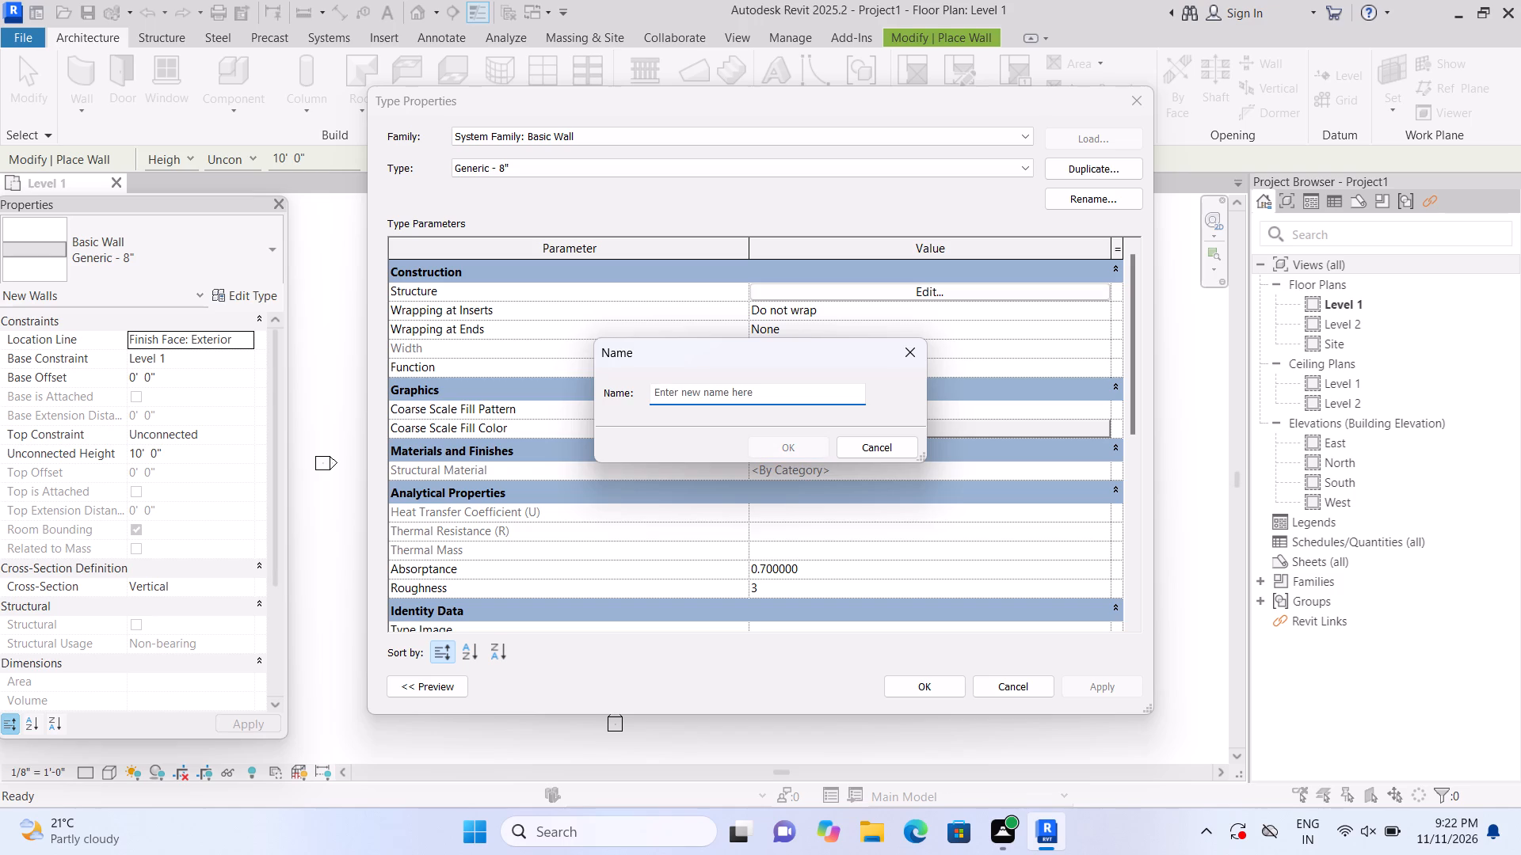
type("4.5")
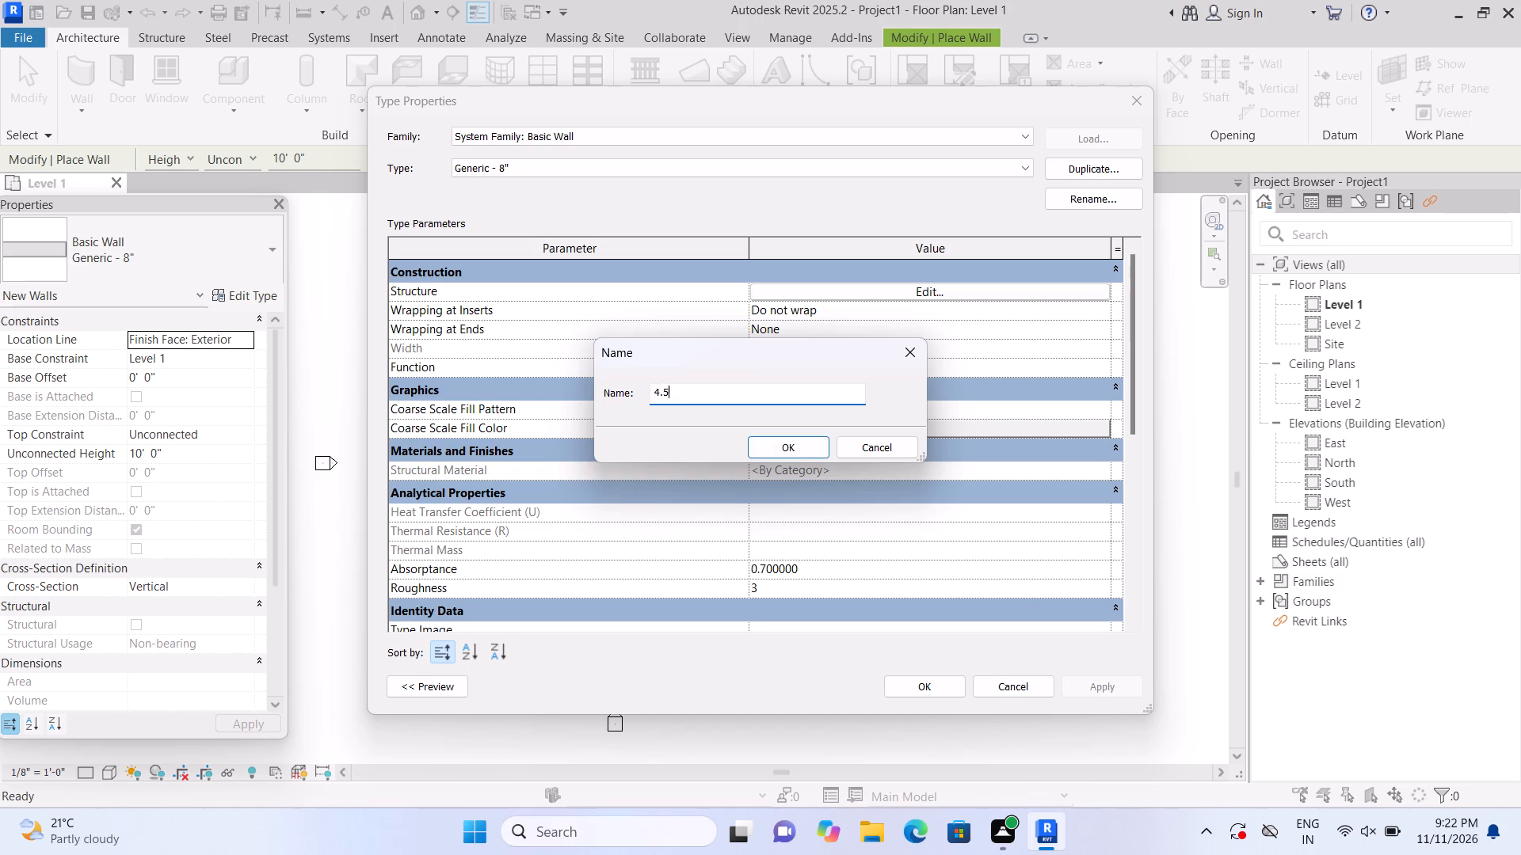
key("shift+quotedbl")
key("Return")
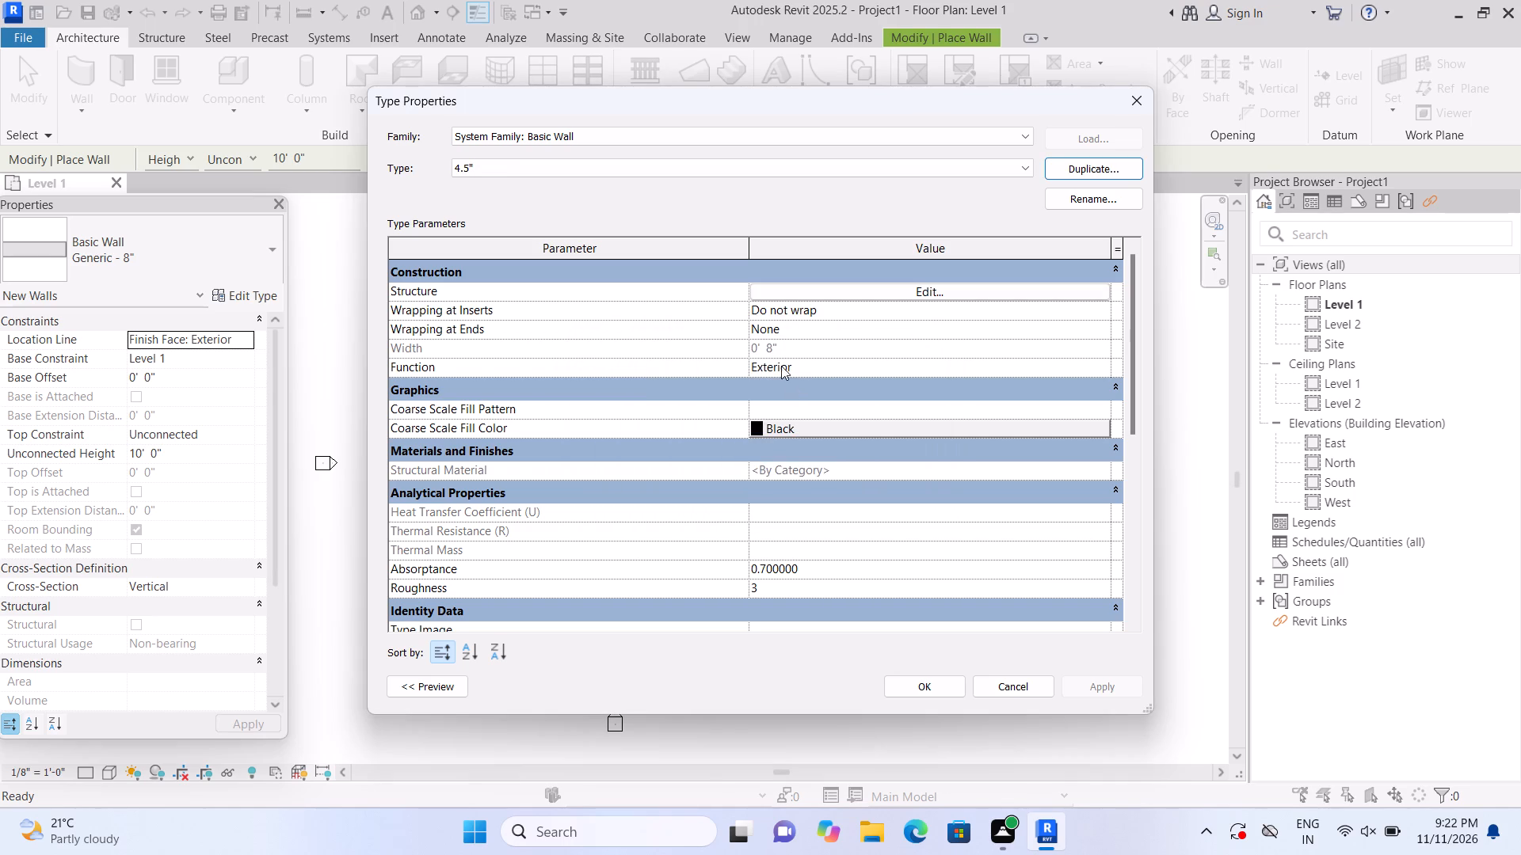
Set the structure layer thickness of the 4.5" wall type to 4.5" and apply the type changes.
left_click(931, 292)
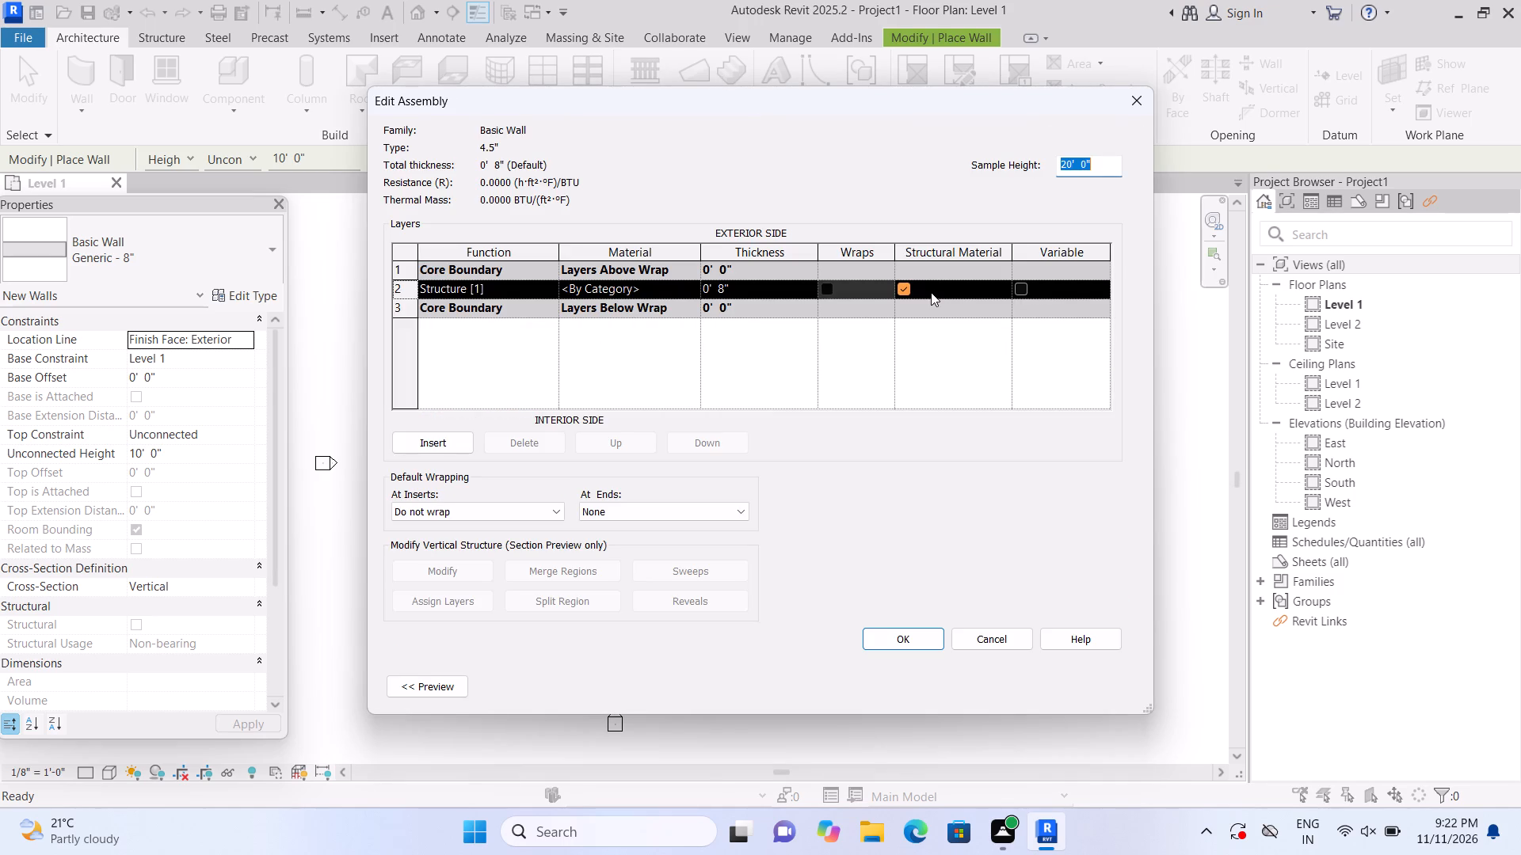
left_click(771, 287)
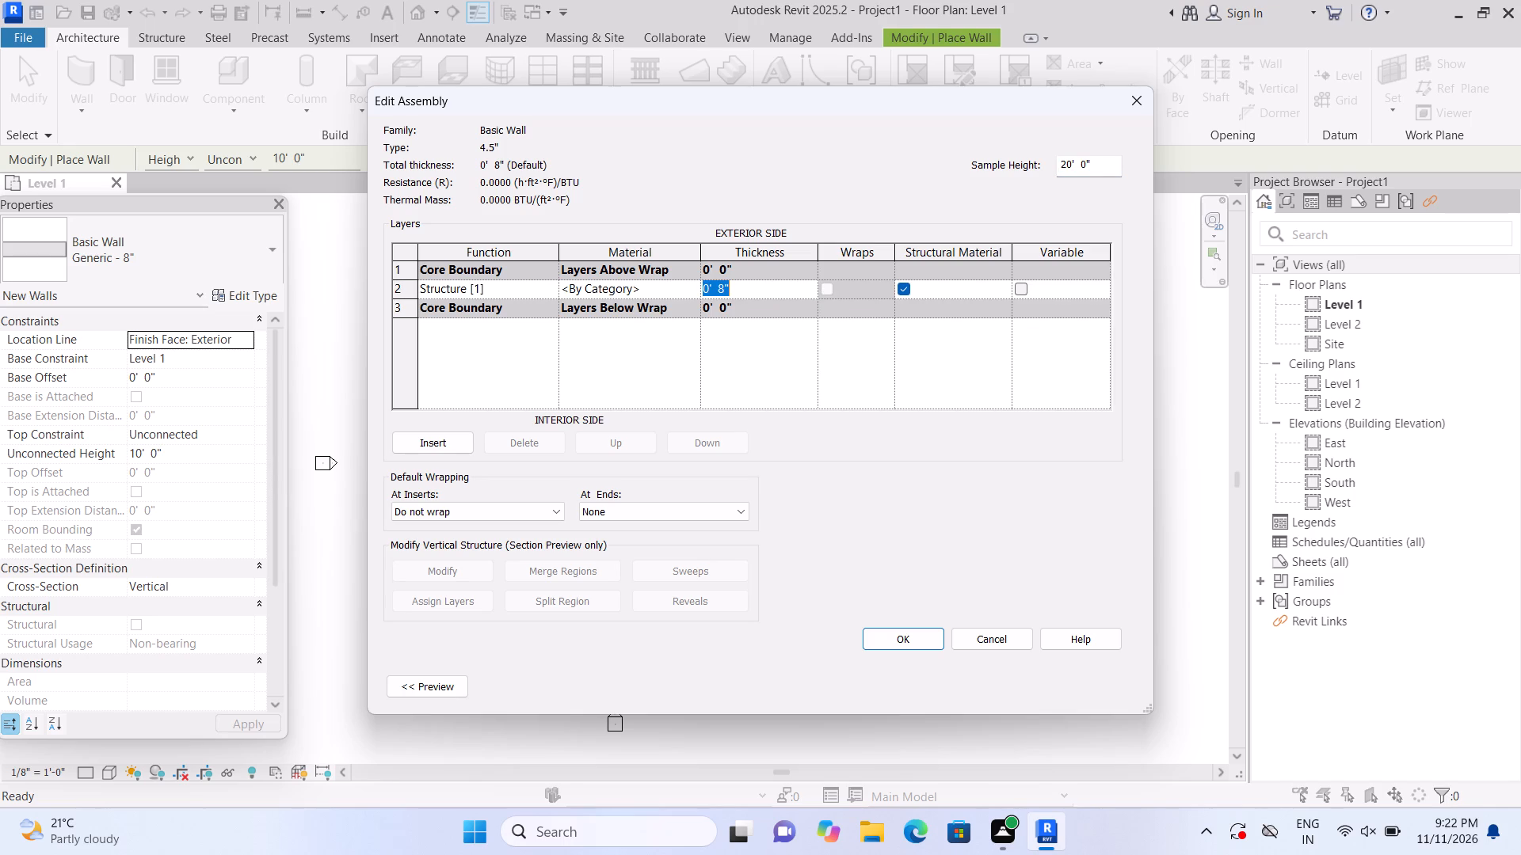
key("BackSpace")
type("4.5")
key("shift+quotedbl")
key("Return")
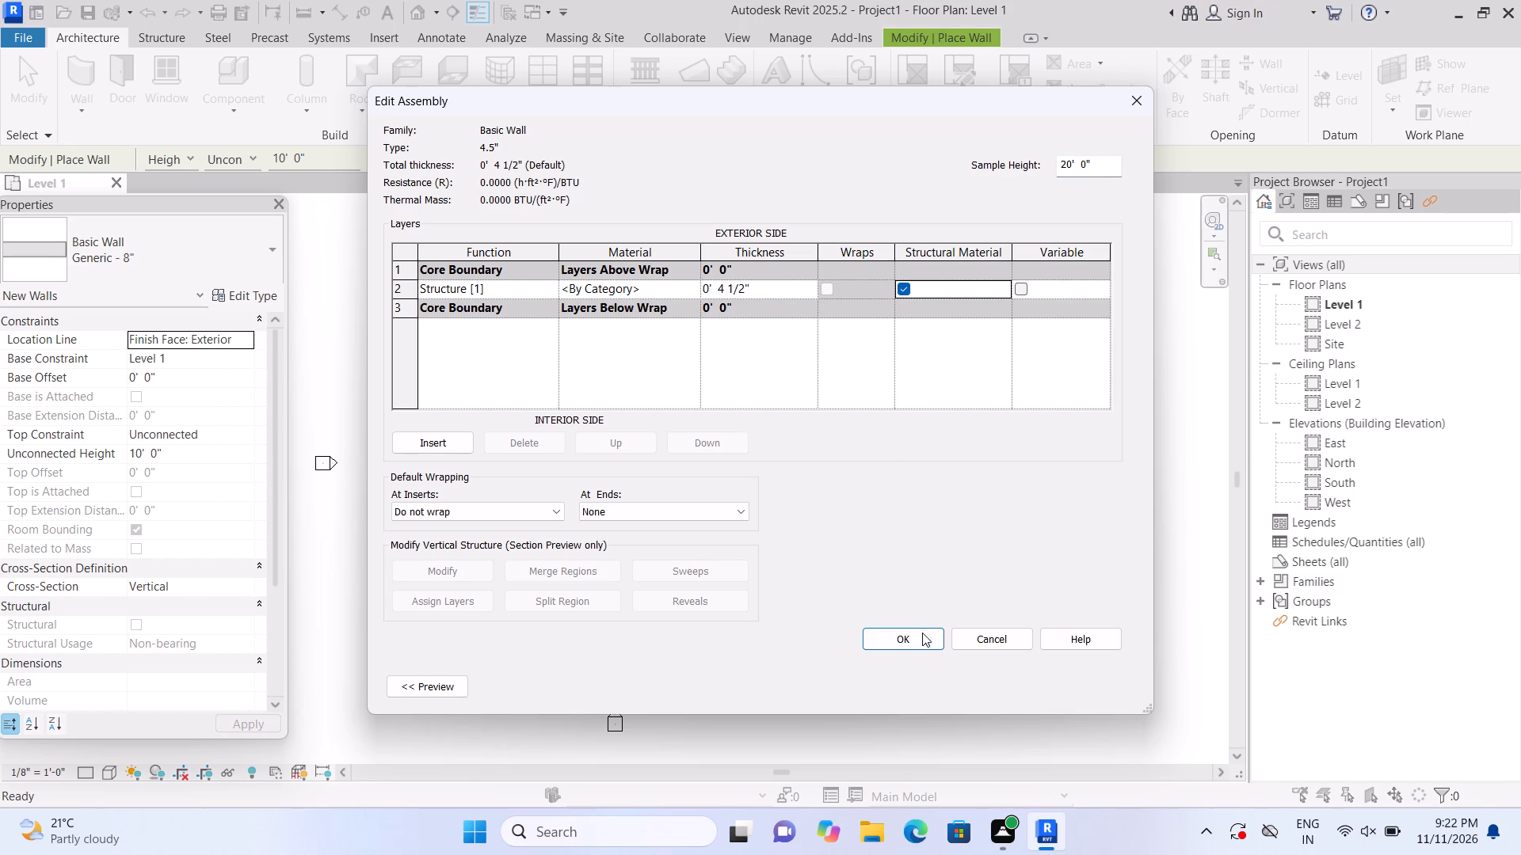
left_click(909, 643)
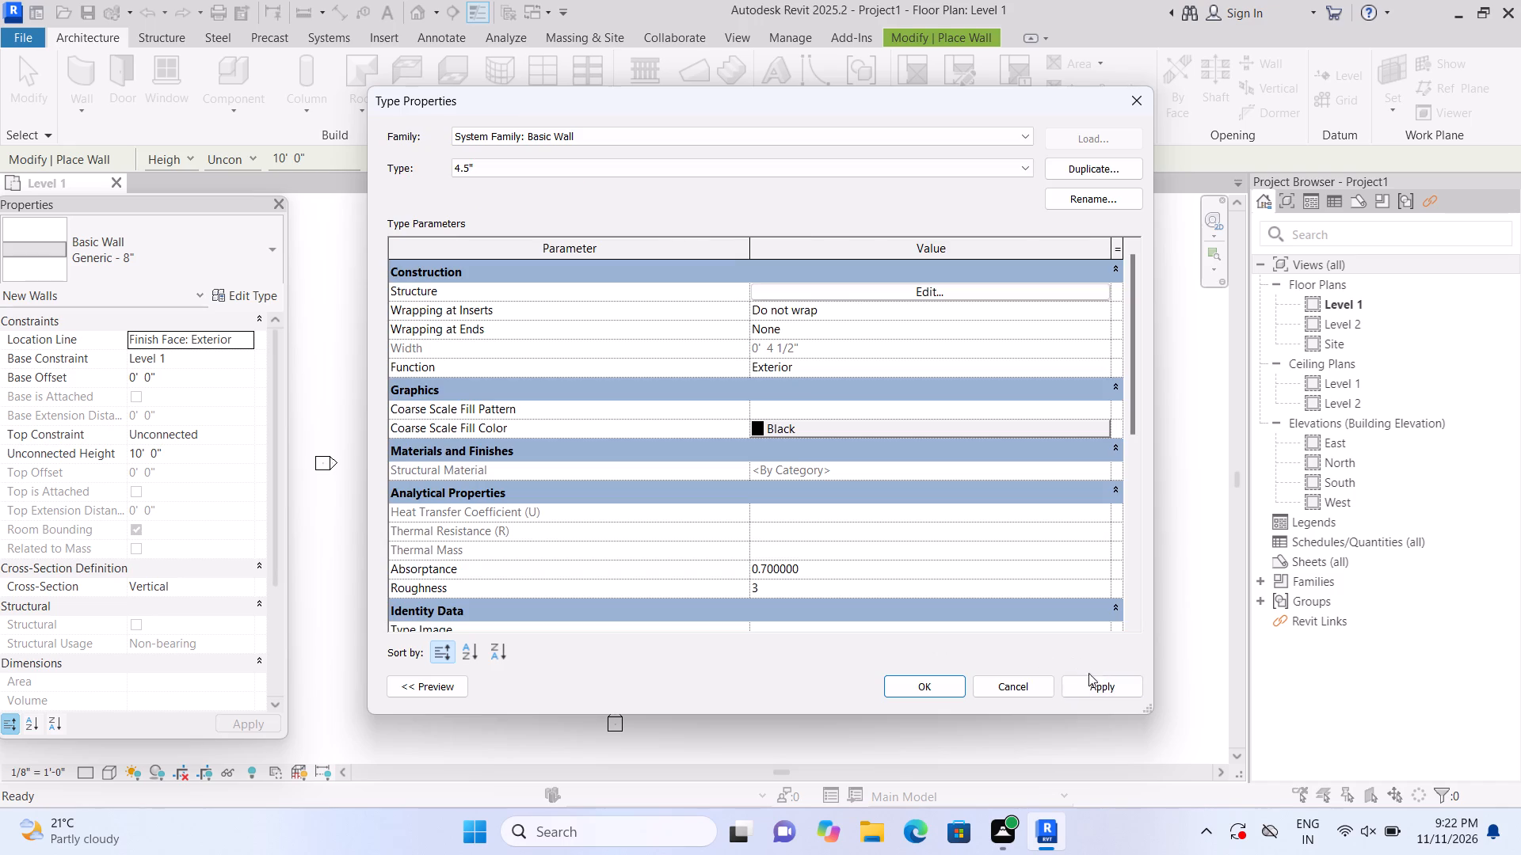
double_click(1099, 686)
left_click(921, 684)
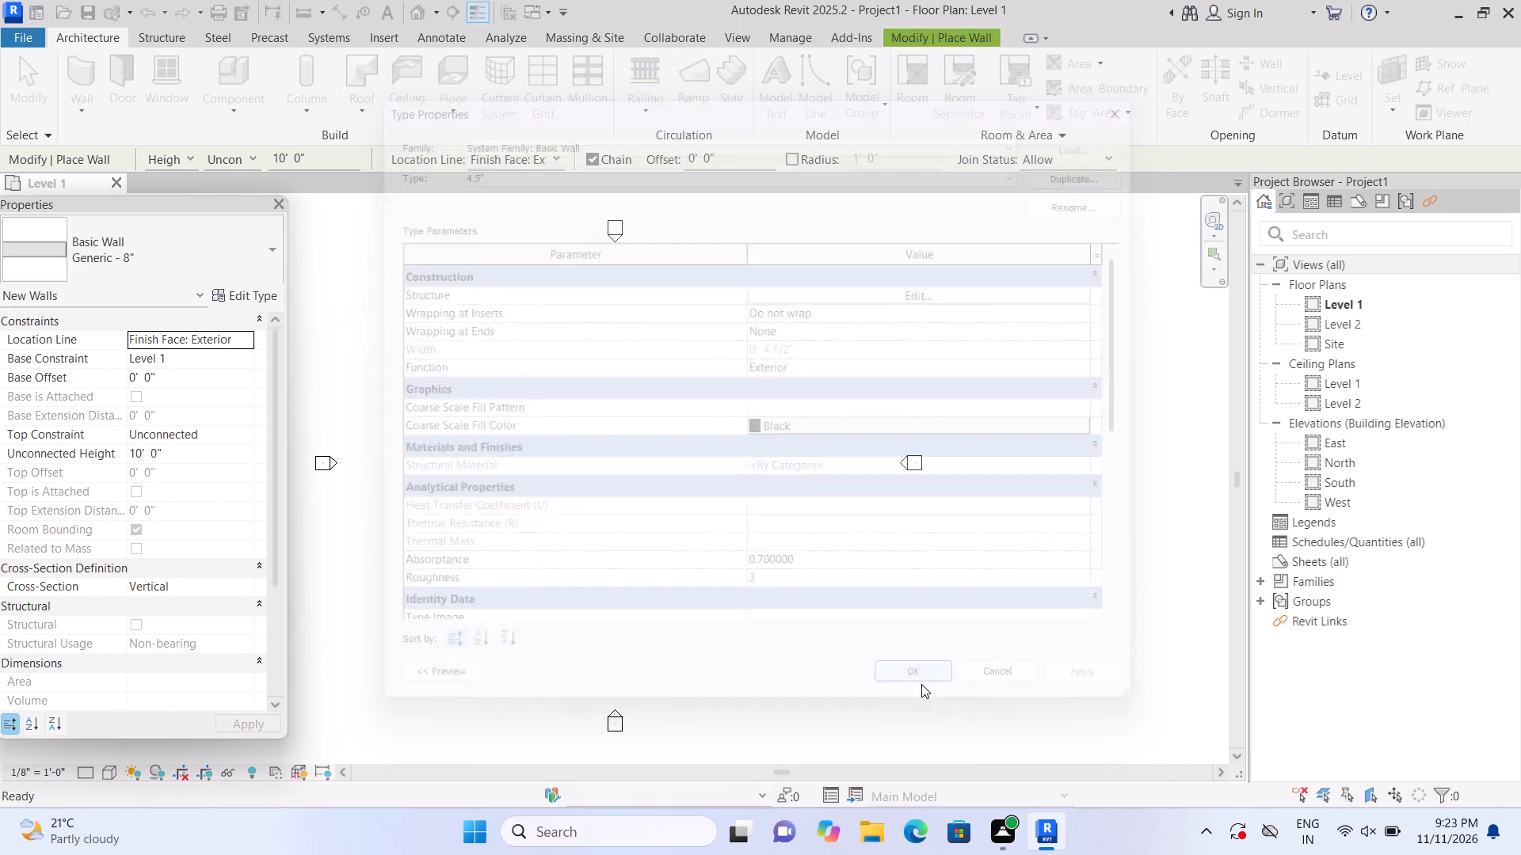
Duplicate the 4.5" basic wall type under the name 9".
left_click(239, 291)
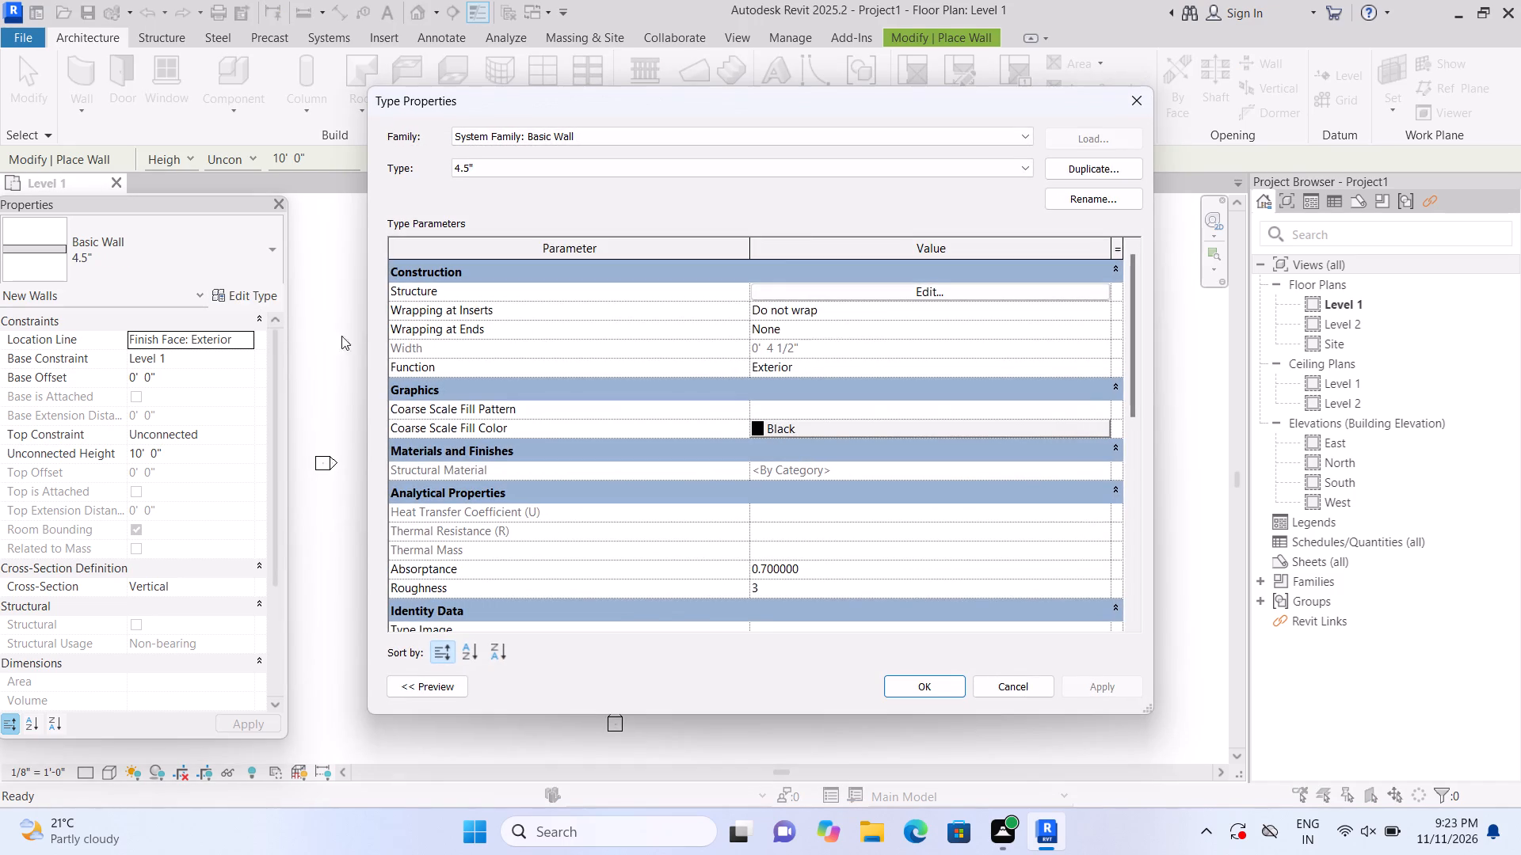
left_click(1057, 173)
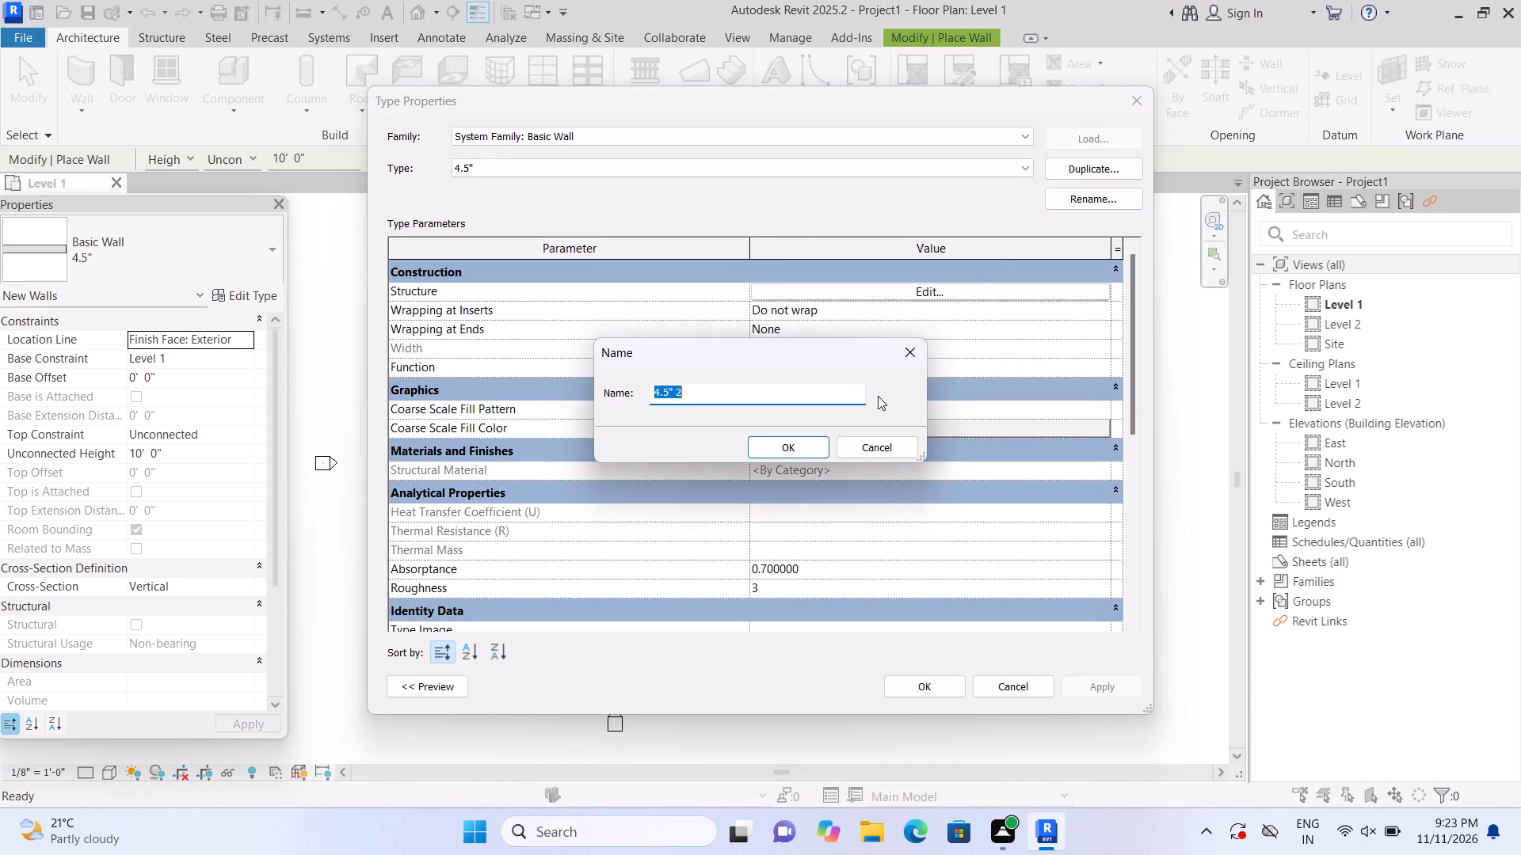
left_click(837, 395)
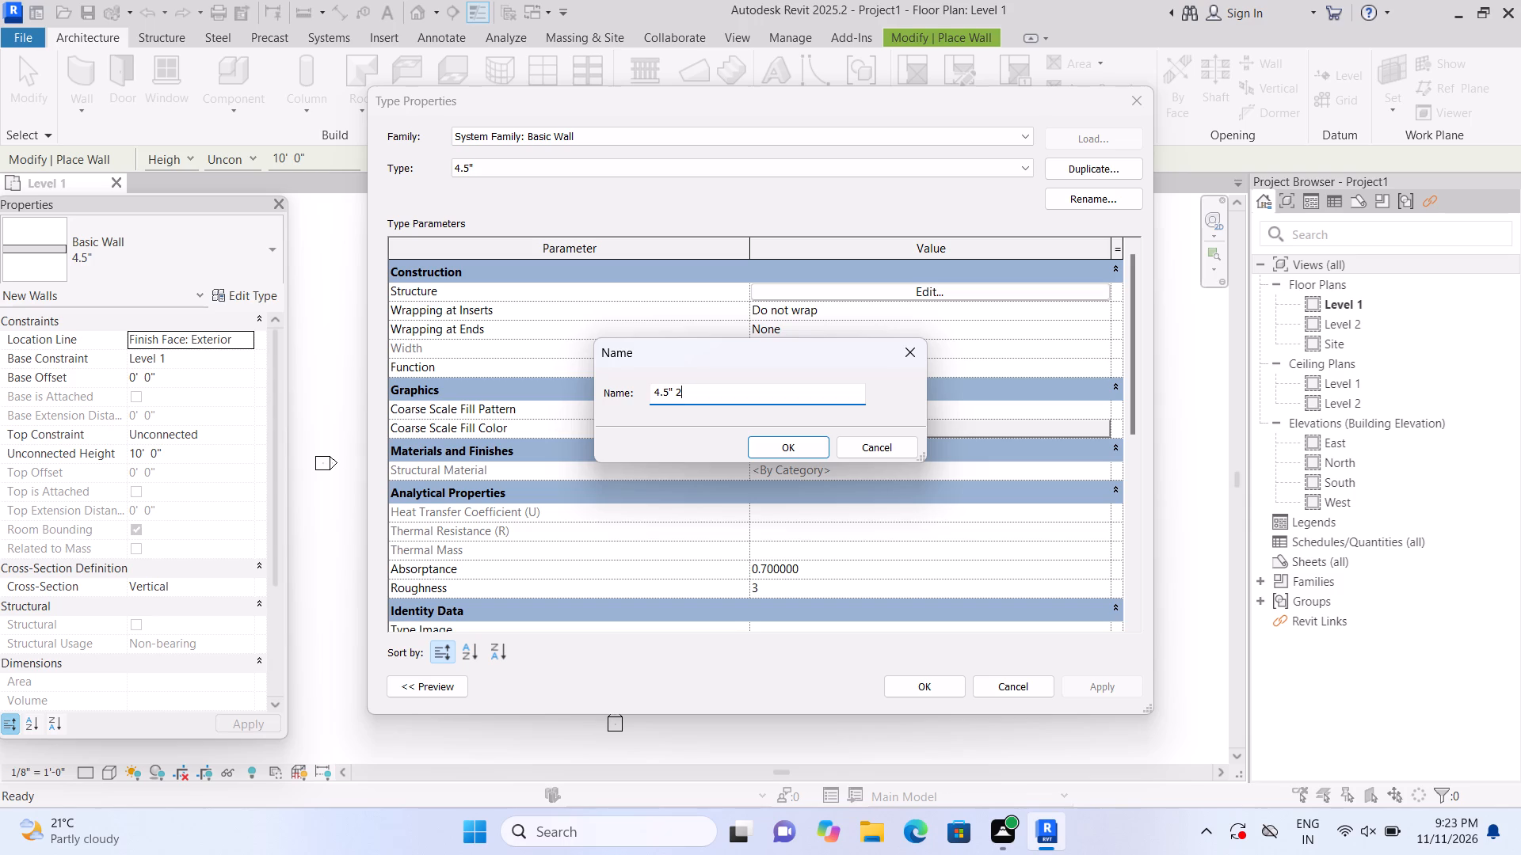
key("BackSpace")
key("BackSpace")
key("BackSpace")
key("BackSpace")
key("BackSpace")
key("BackSpace")
key("BackSpace")
key("BackSpace")
key("BackSpace")
key("BackSpace")
key("BackSpace")
key("BackSpace")
key("9")
key("shift+quotedbl")
key("Return")
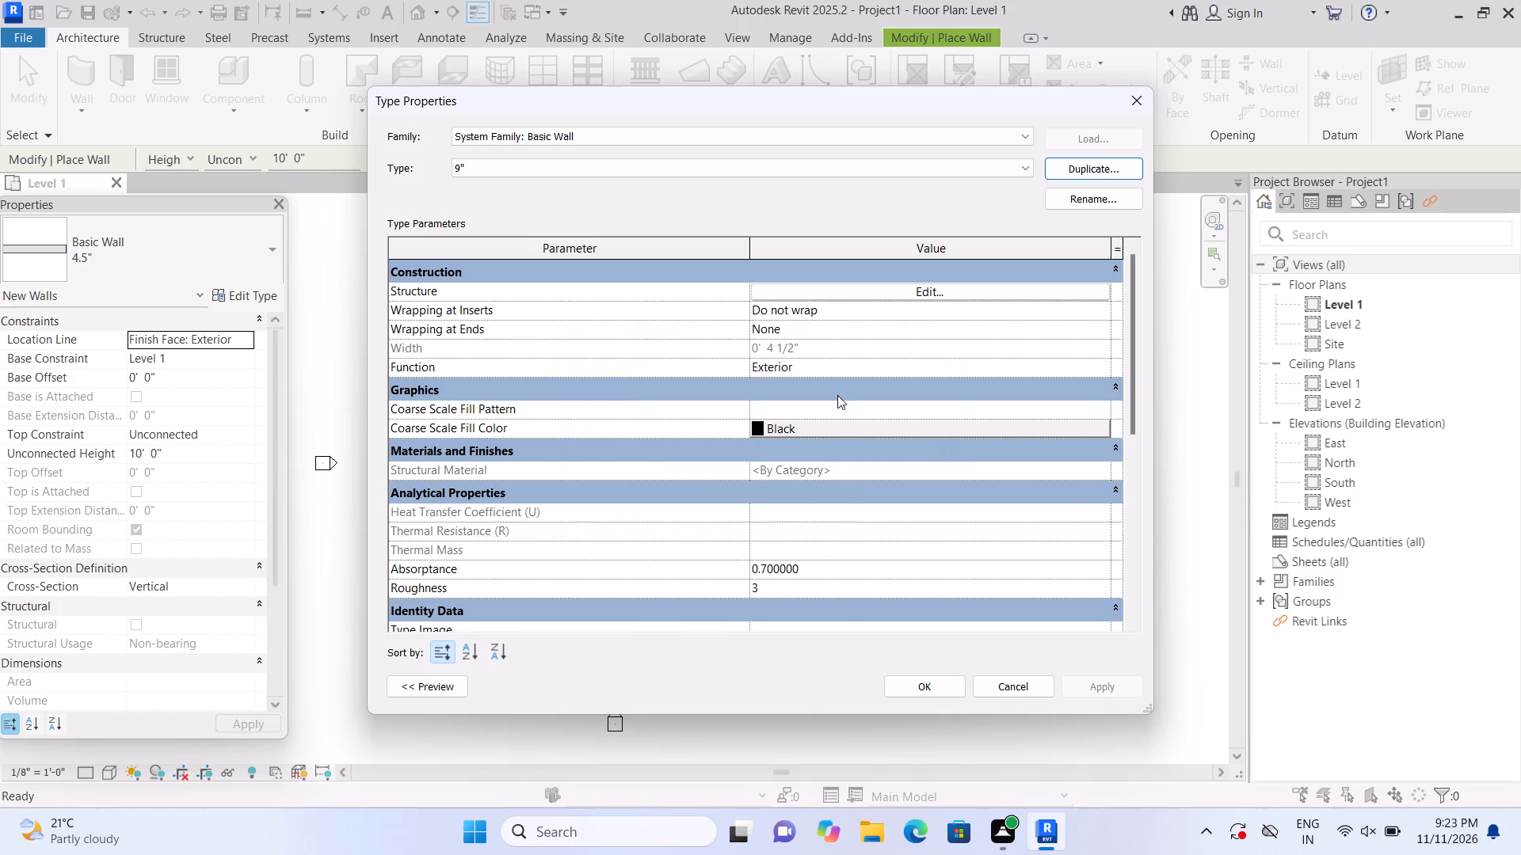
Set the structure layer thickness of the 9" wall type to 9" and apply the type changes.
left_click(924, 291)
left_click(766, 289)
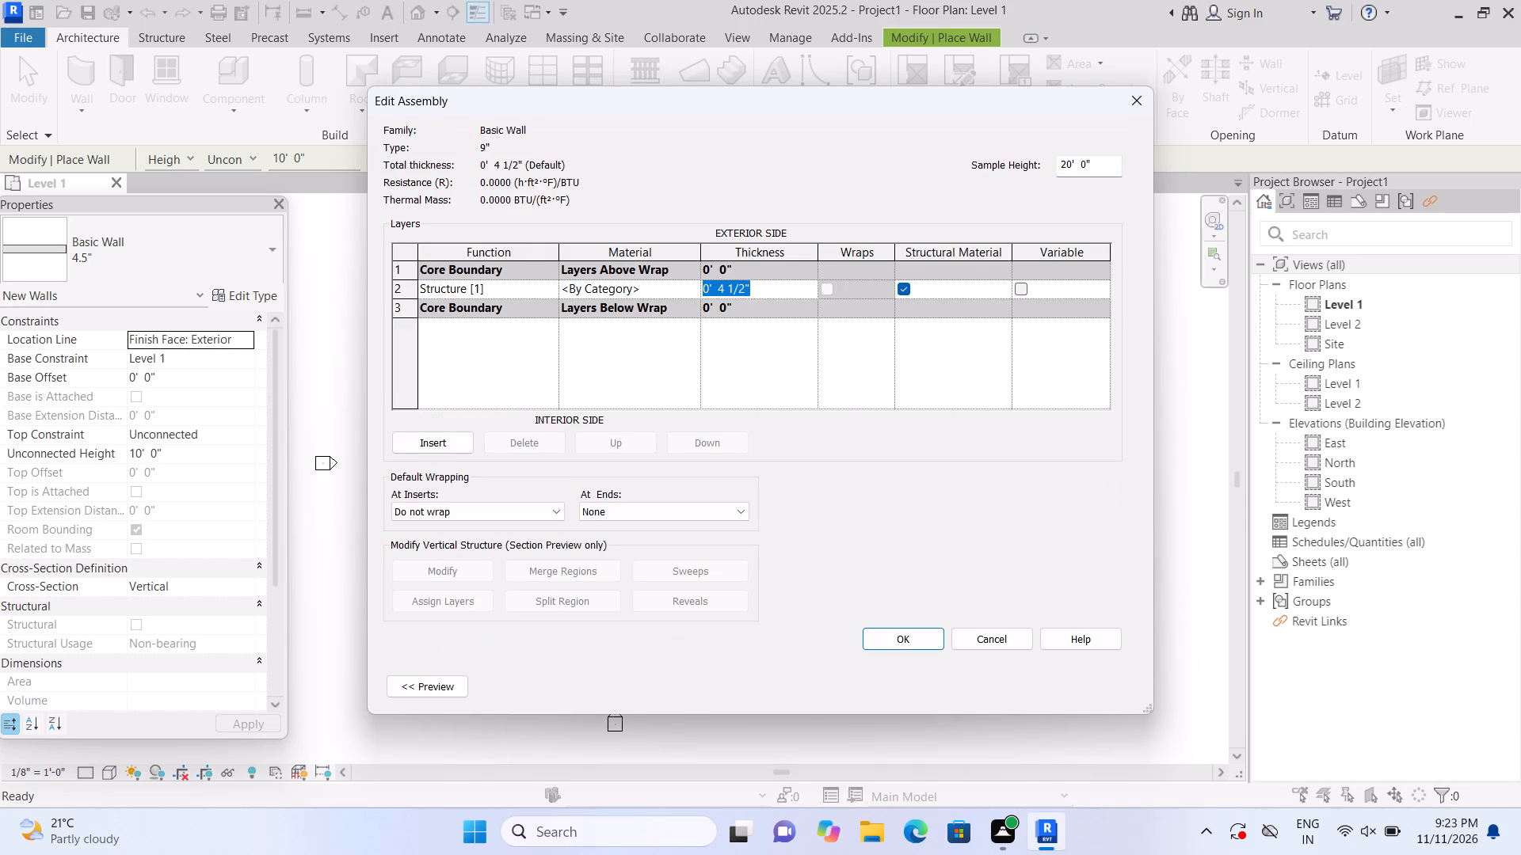
key("BackSpace")
key("9")
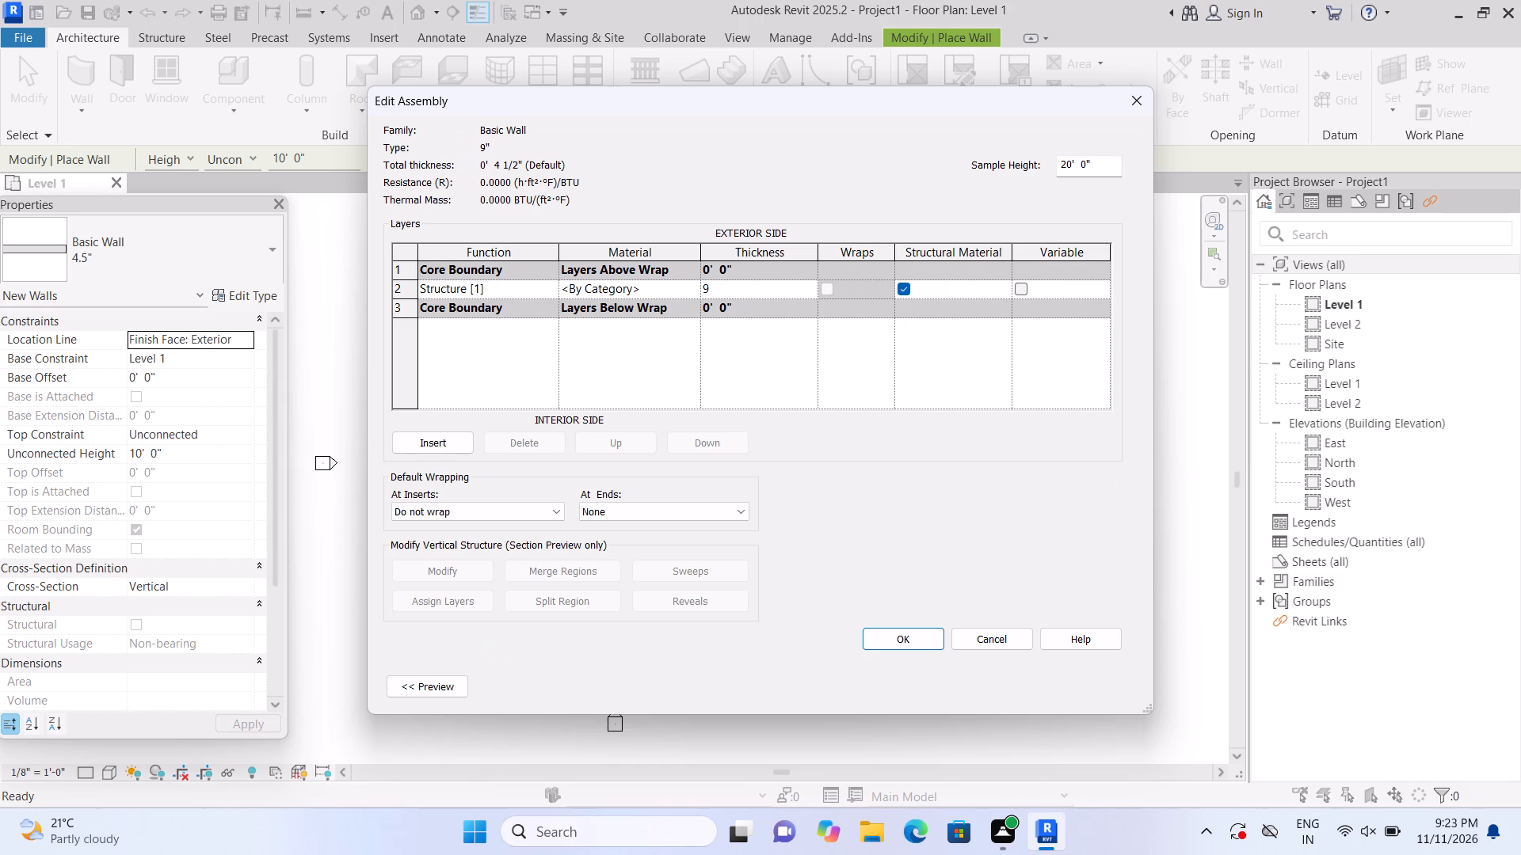
key("shift+quotedbl")
key("Return")
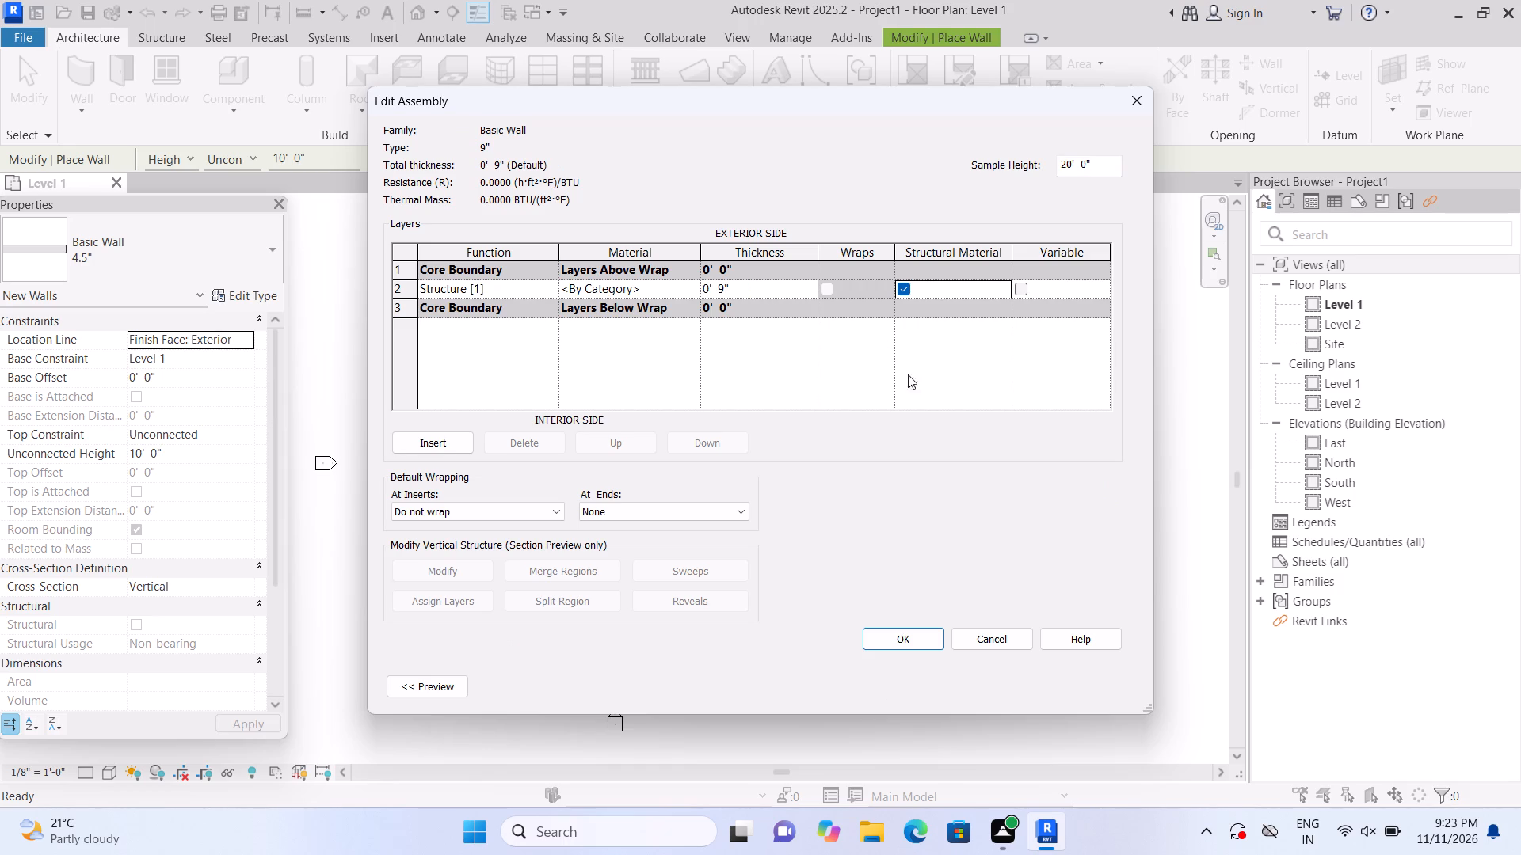
left_click(924, 629)
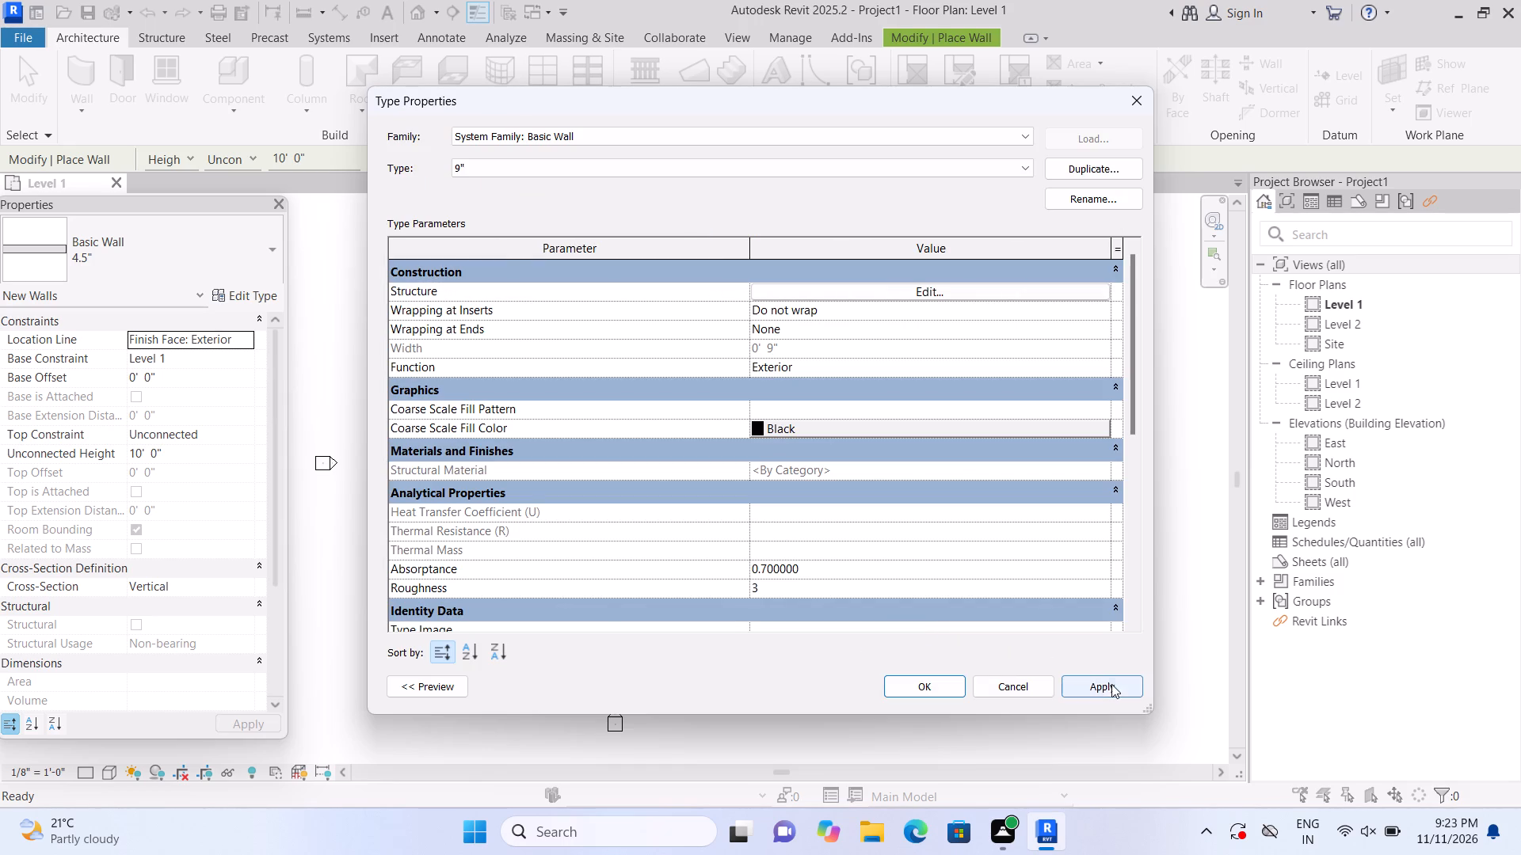
double_click(1111, 685)
left_click(928, 688)
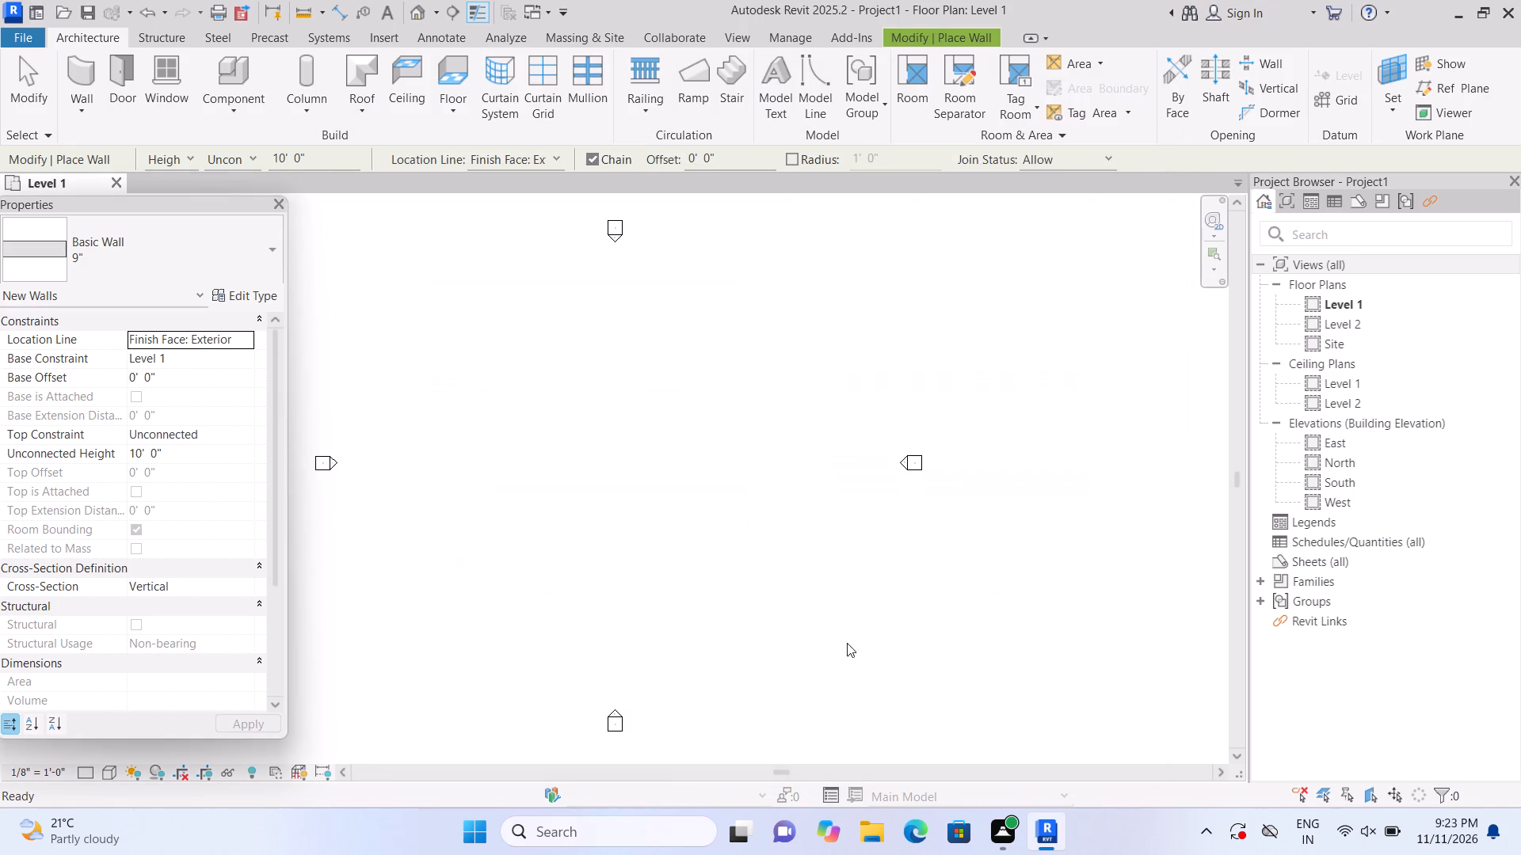
Restart the Wall tool with the 9" basic wall type in the Level 1 floor plan.
middle_click_drag(940, 563, 959, 566)
scroll(957, 562, "down", 2)
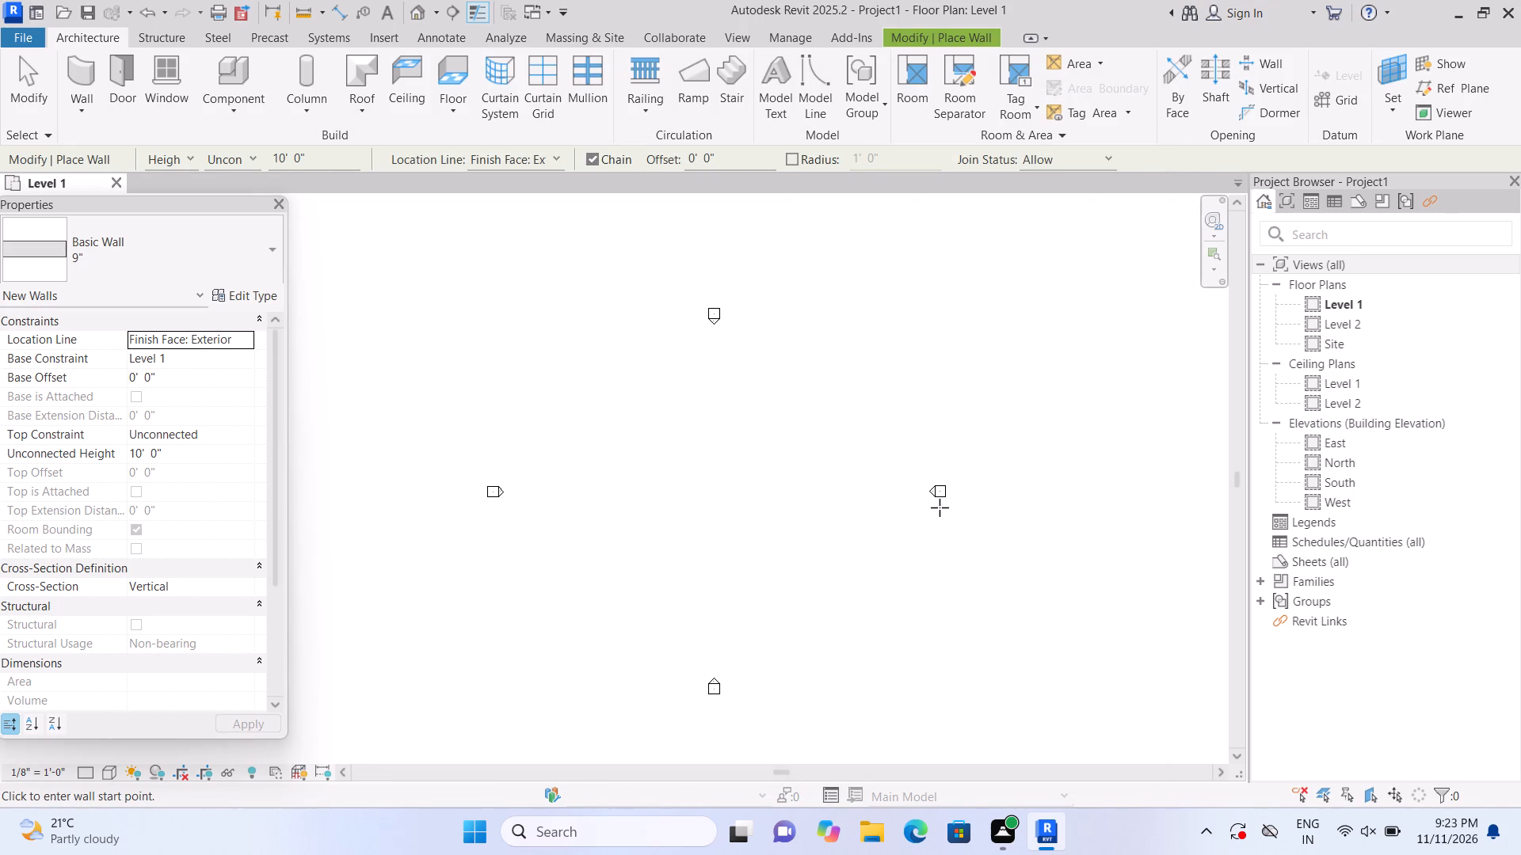
scroll(629, 549, "up", 2)
scroll(701, 458, "up", 1)
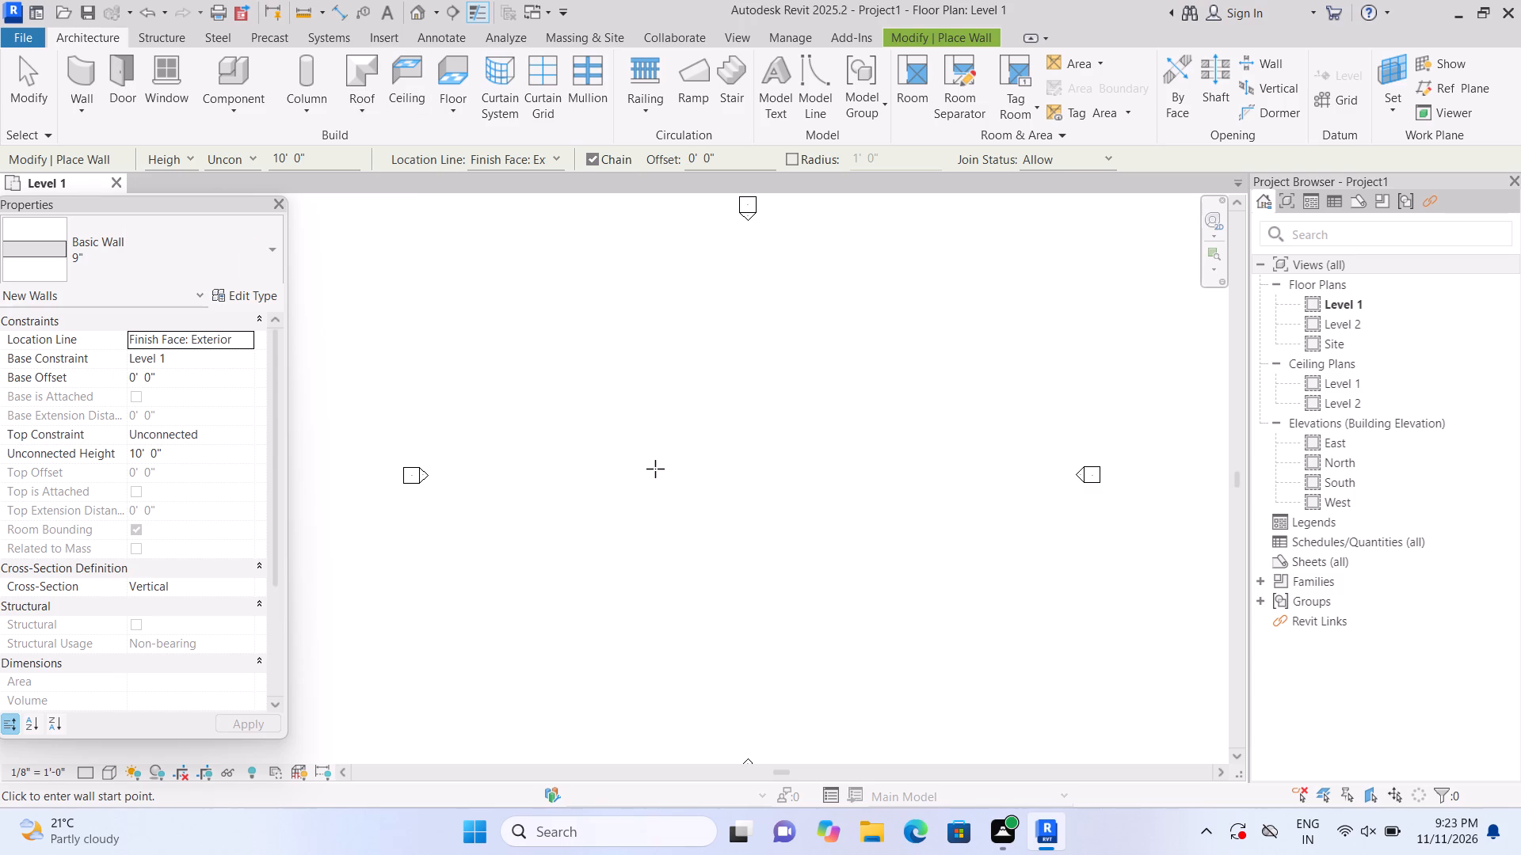
left_click(94, 76)
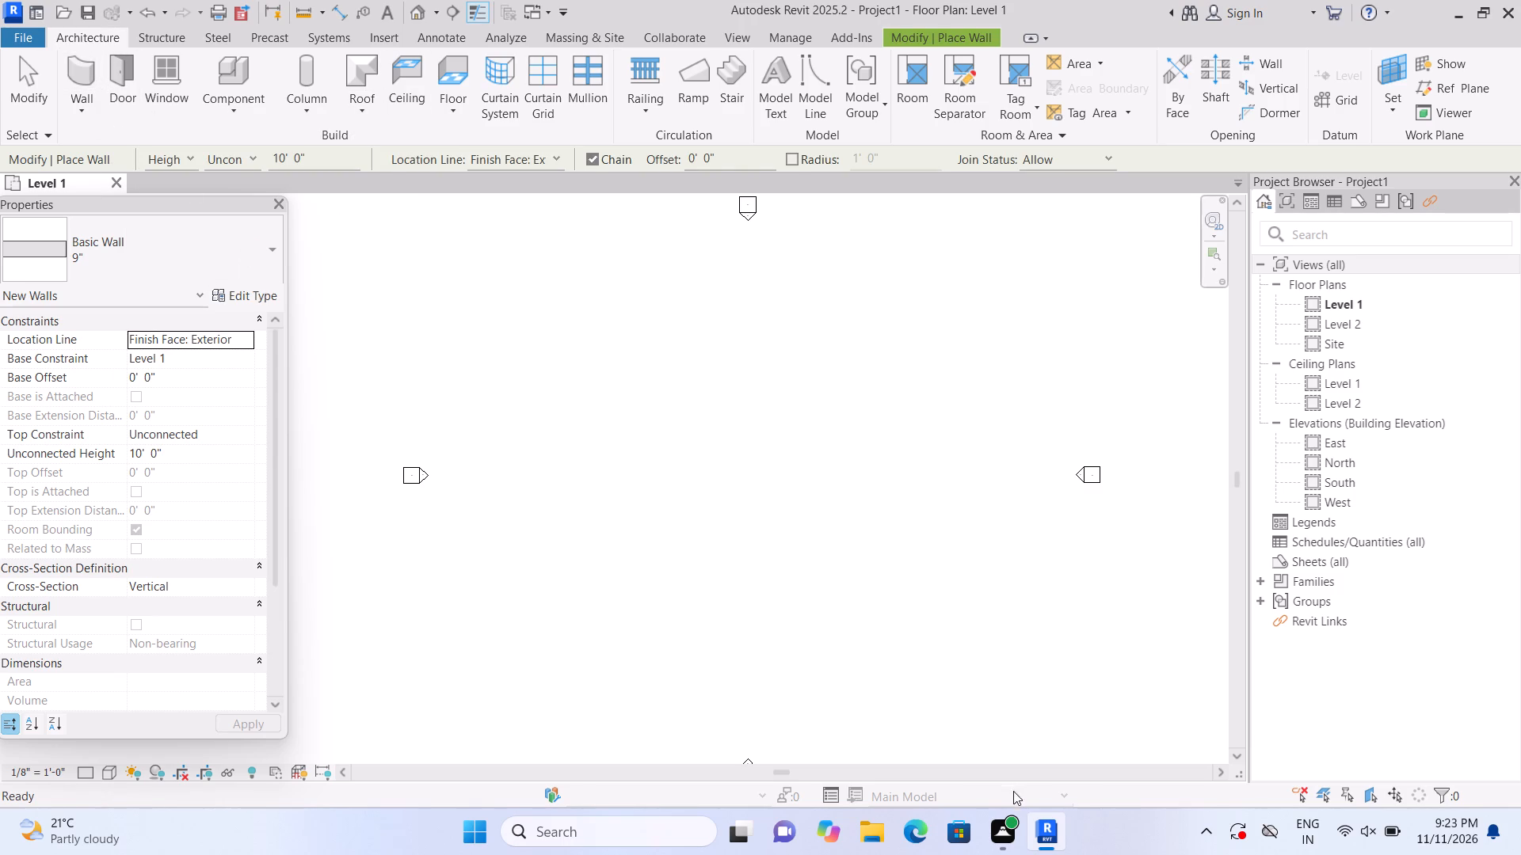
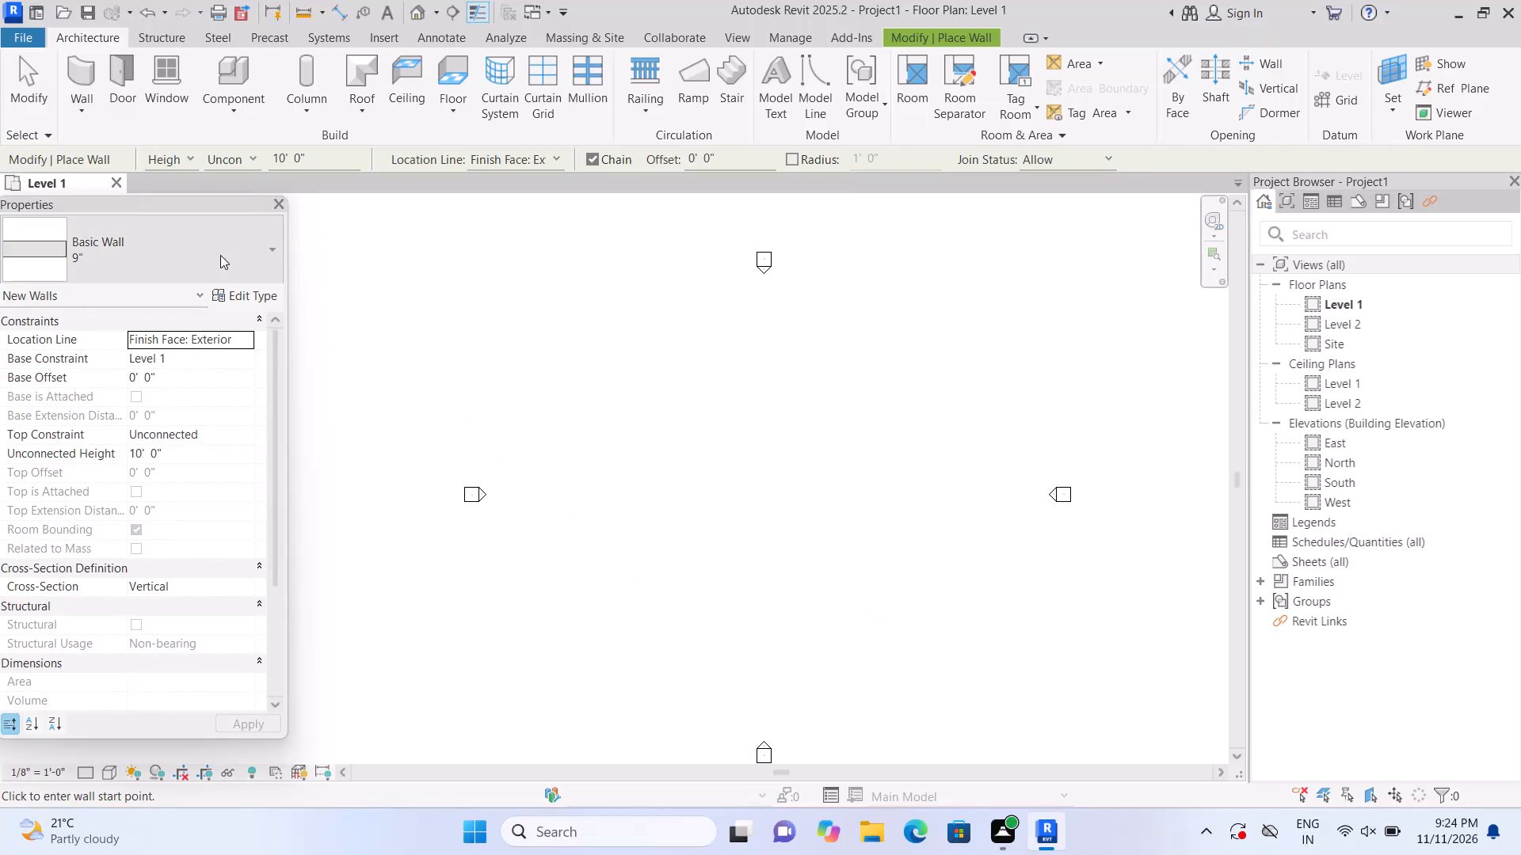
Draw a 45' horizontal 9" wall in the southern part of the Level 1 plan.
left_click(90, 82)
scroll(634, 710, "up", 1)
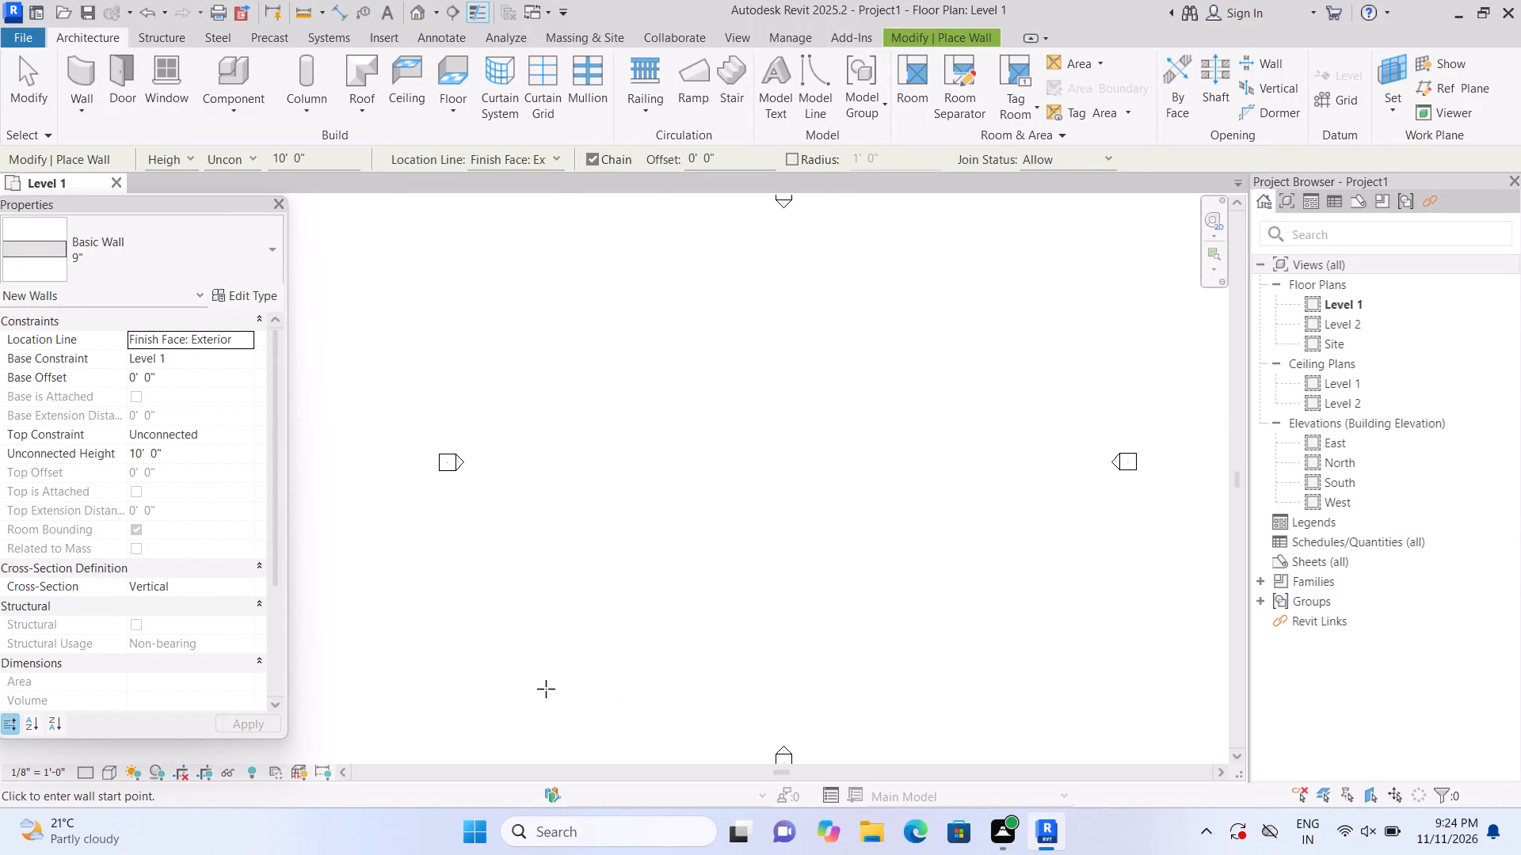
left_click(546, 689)
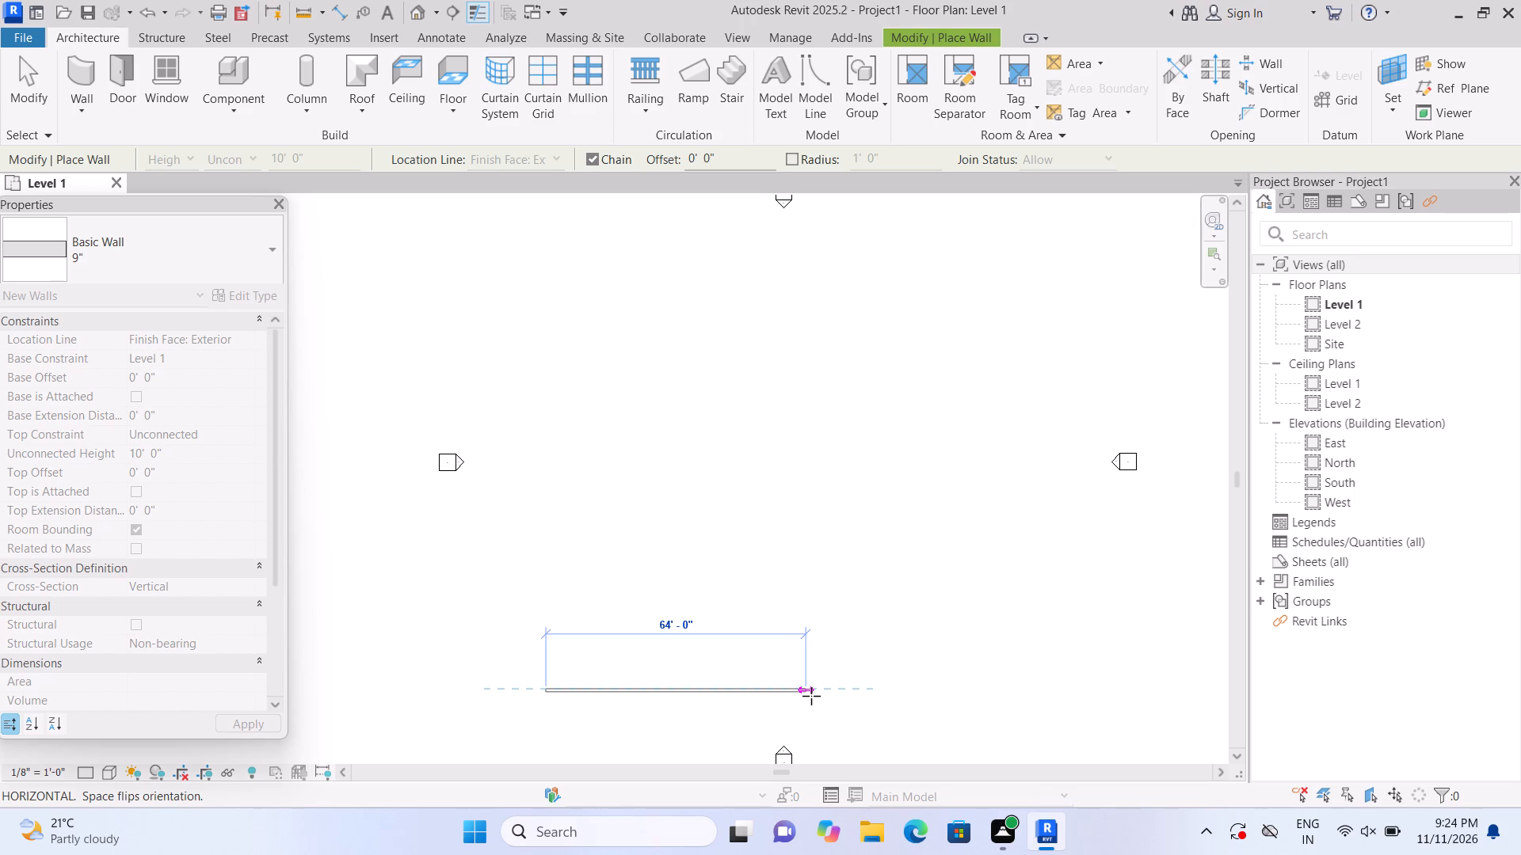
type("45'")
key("Return")
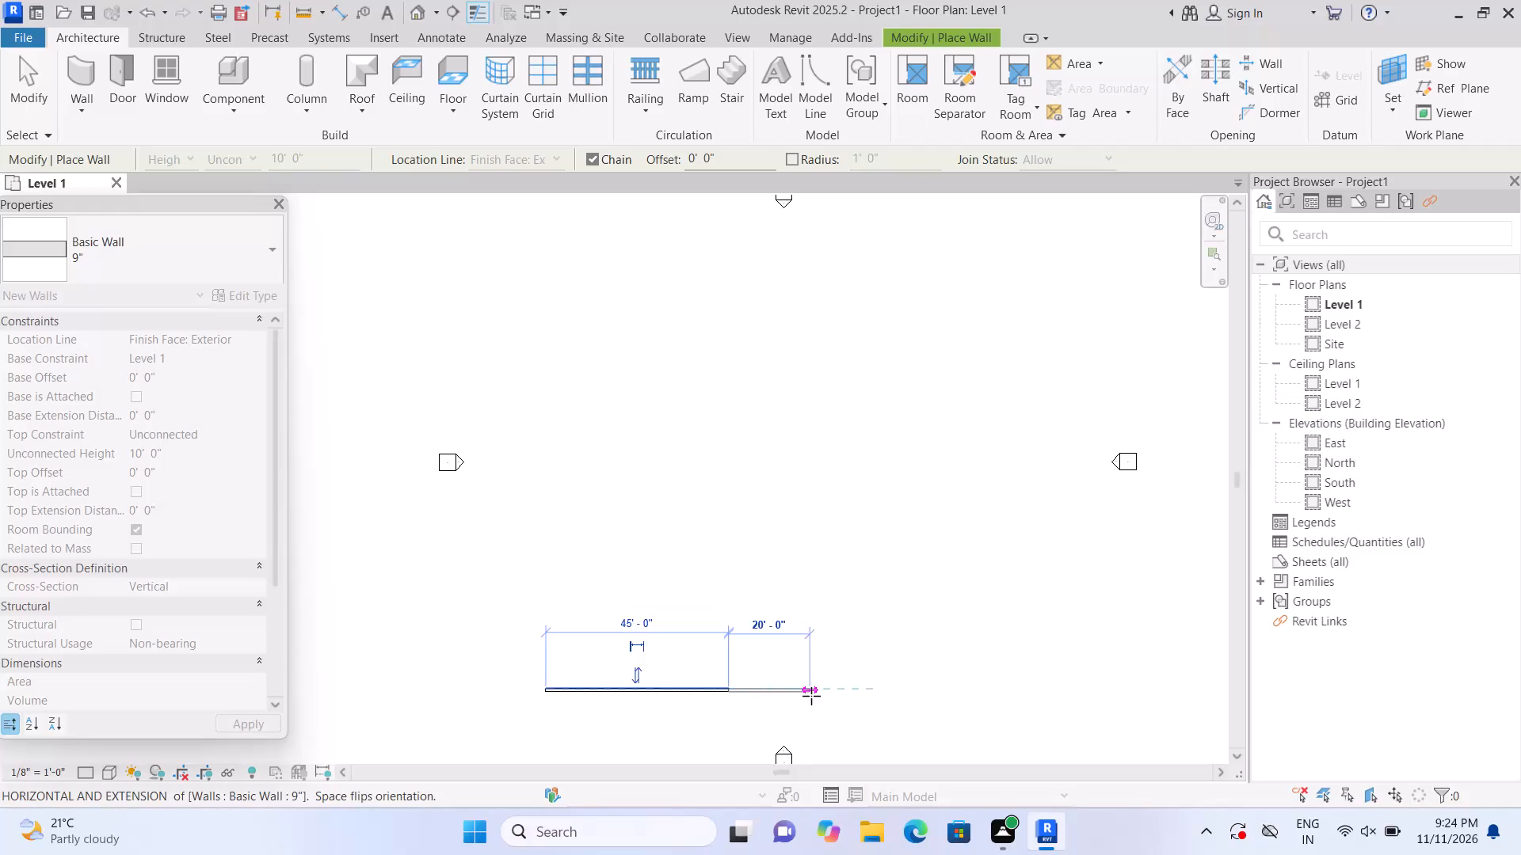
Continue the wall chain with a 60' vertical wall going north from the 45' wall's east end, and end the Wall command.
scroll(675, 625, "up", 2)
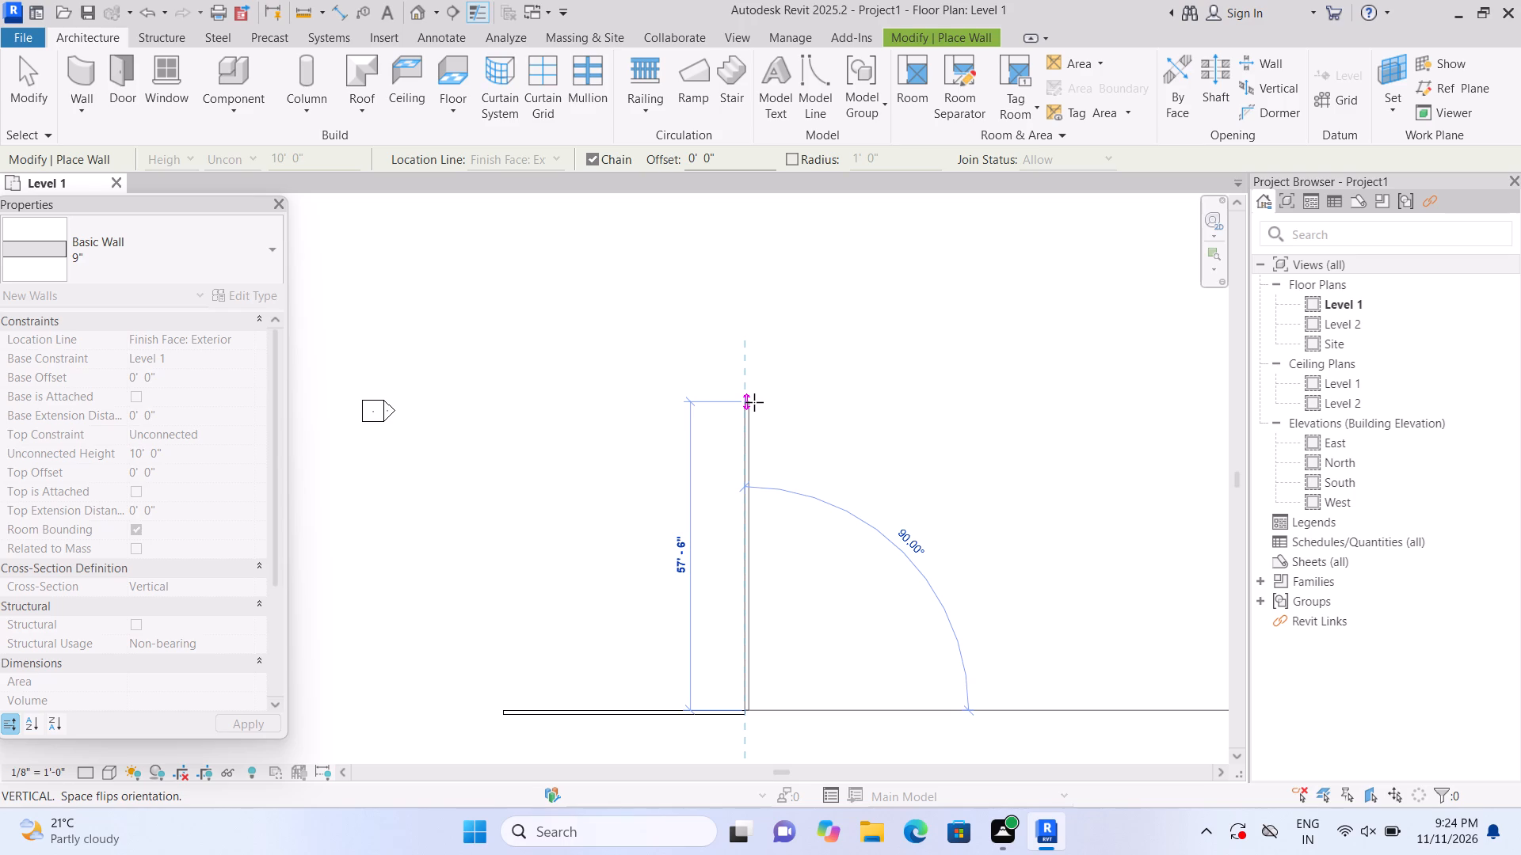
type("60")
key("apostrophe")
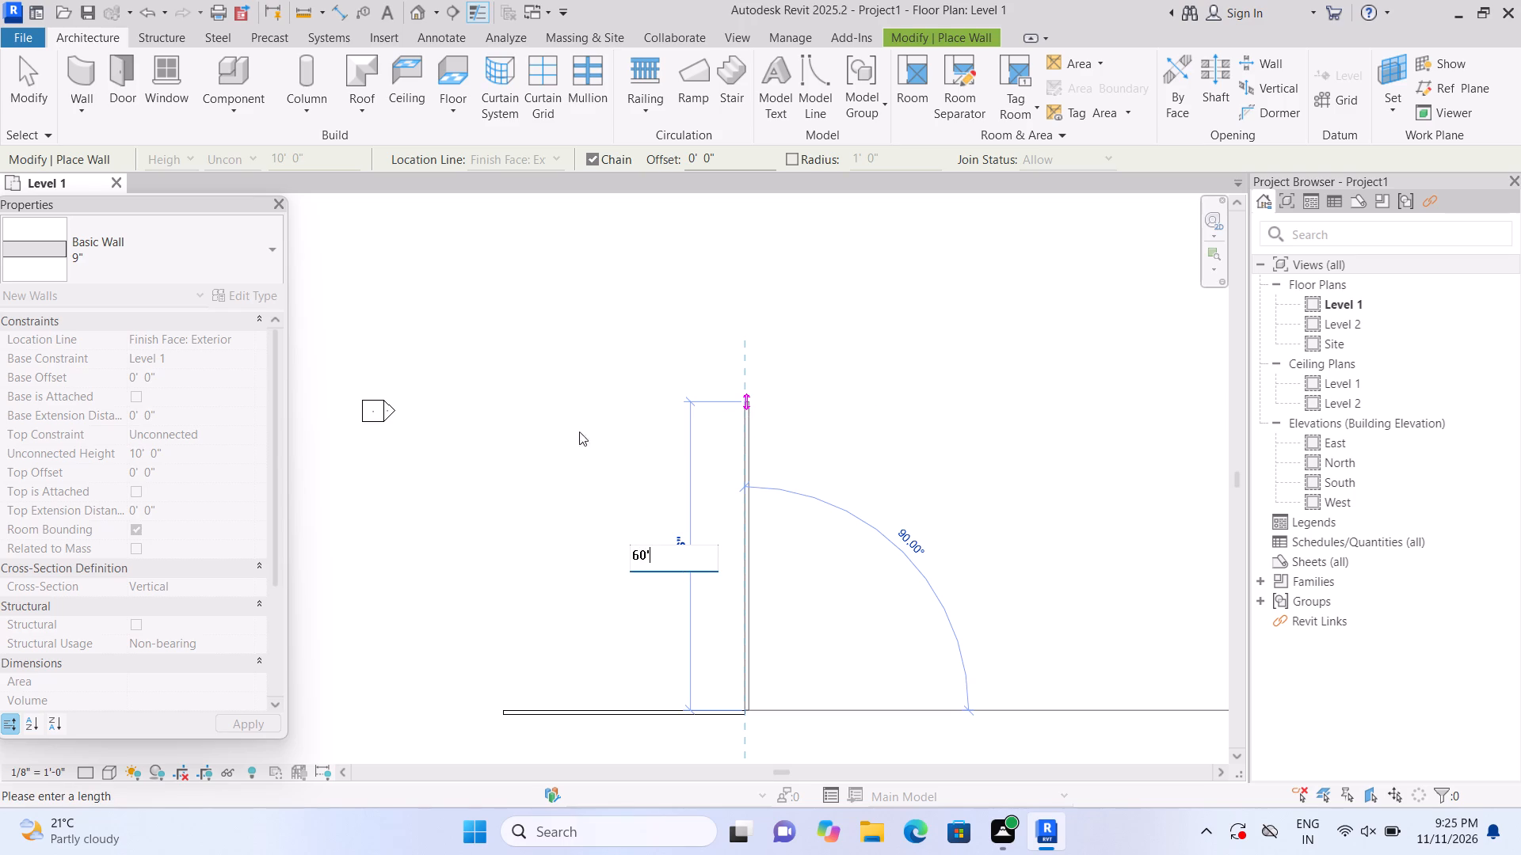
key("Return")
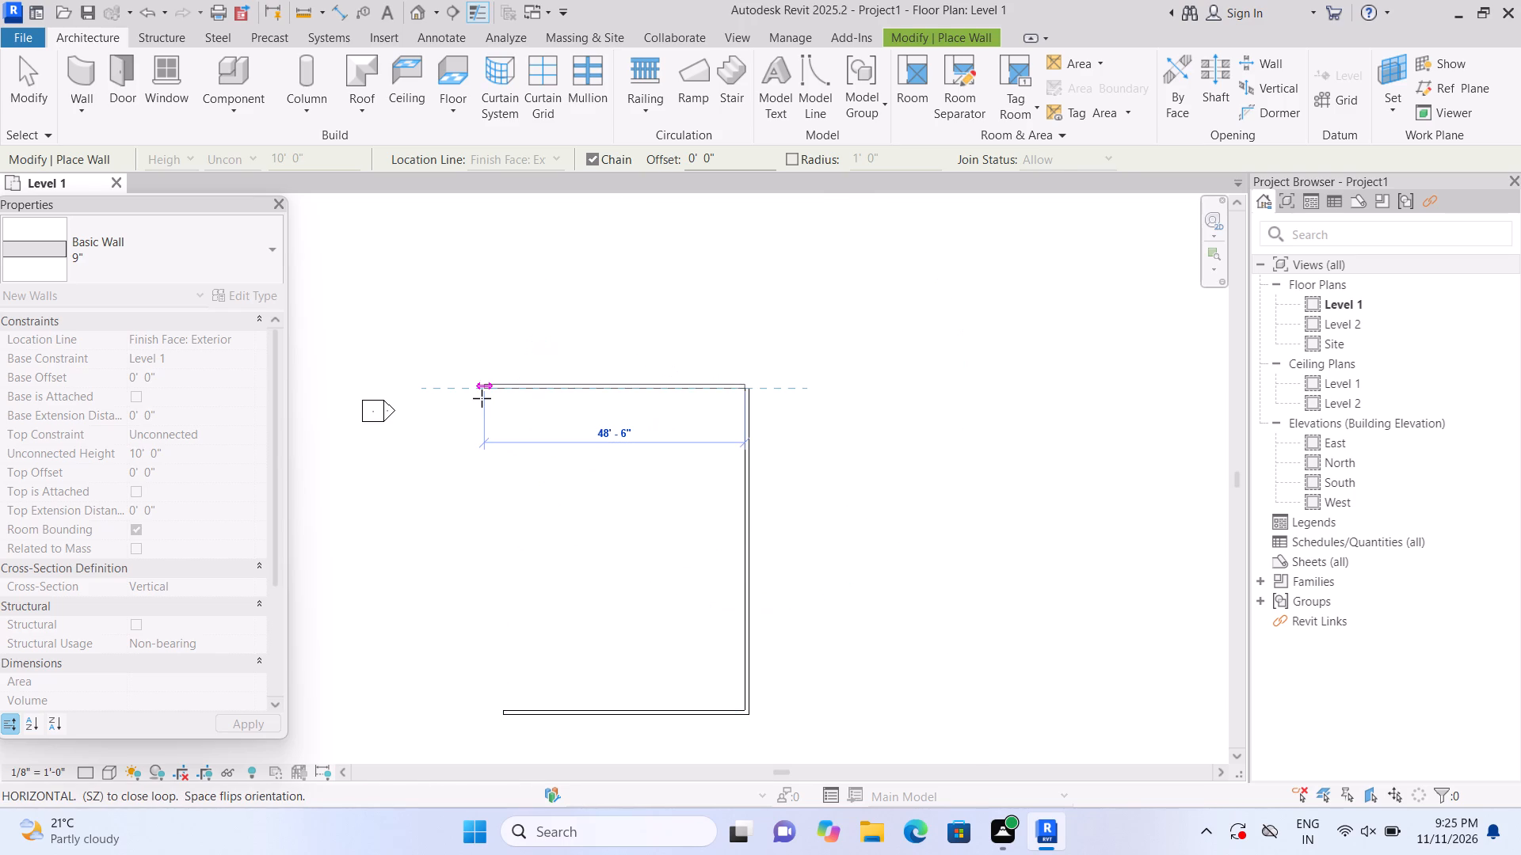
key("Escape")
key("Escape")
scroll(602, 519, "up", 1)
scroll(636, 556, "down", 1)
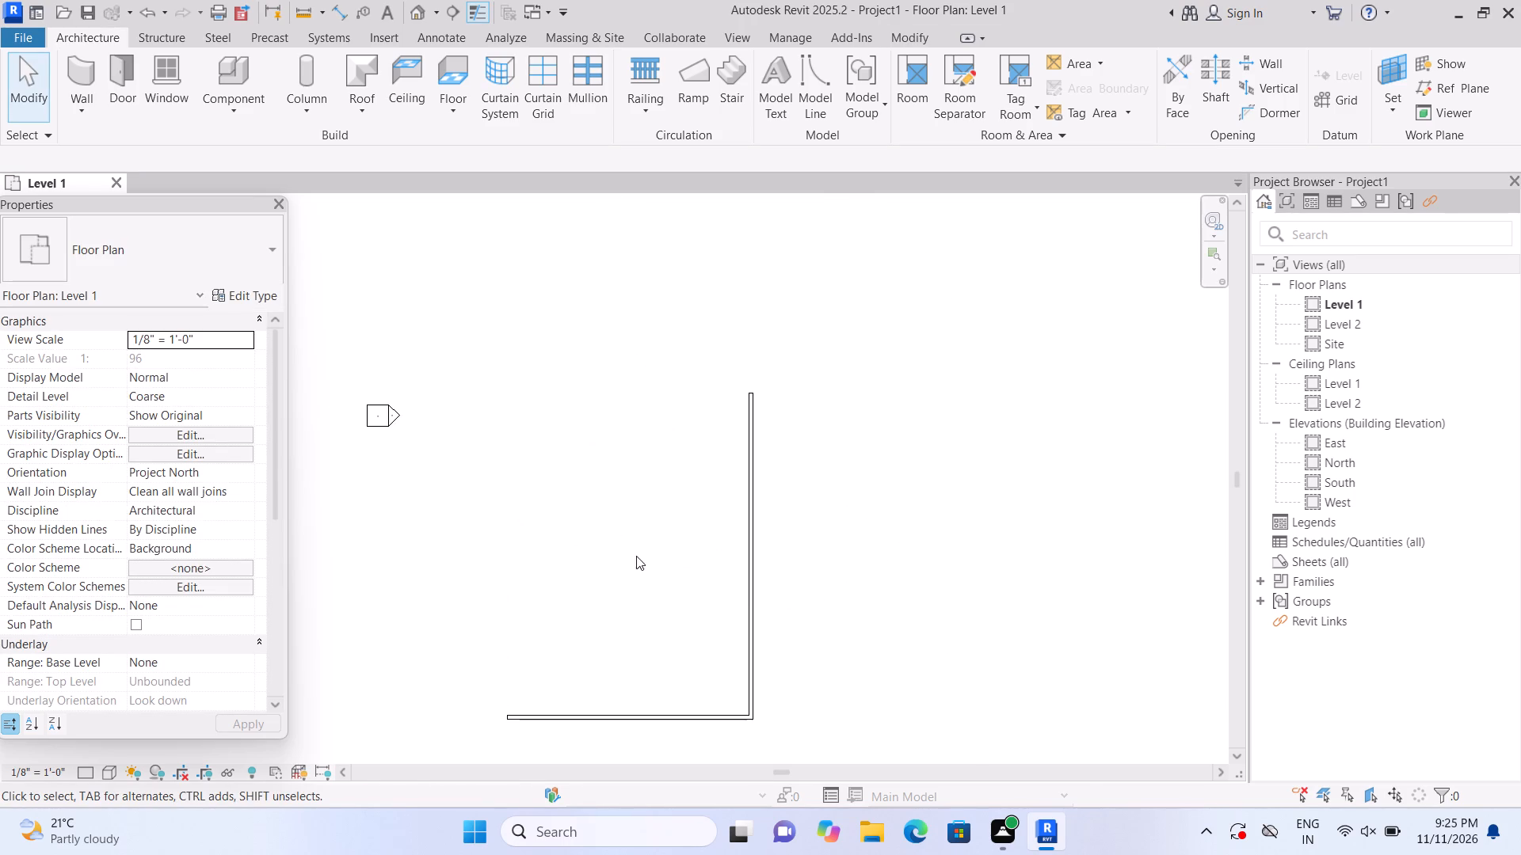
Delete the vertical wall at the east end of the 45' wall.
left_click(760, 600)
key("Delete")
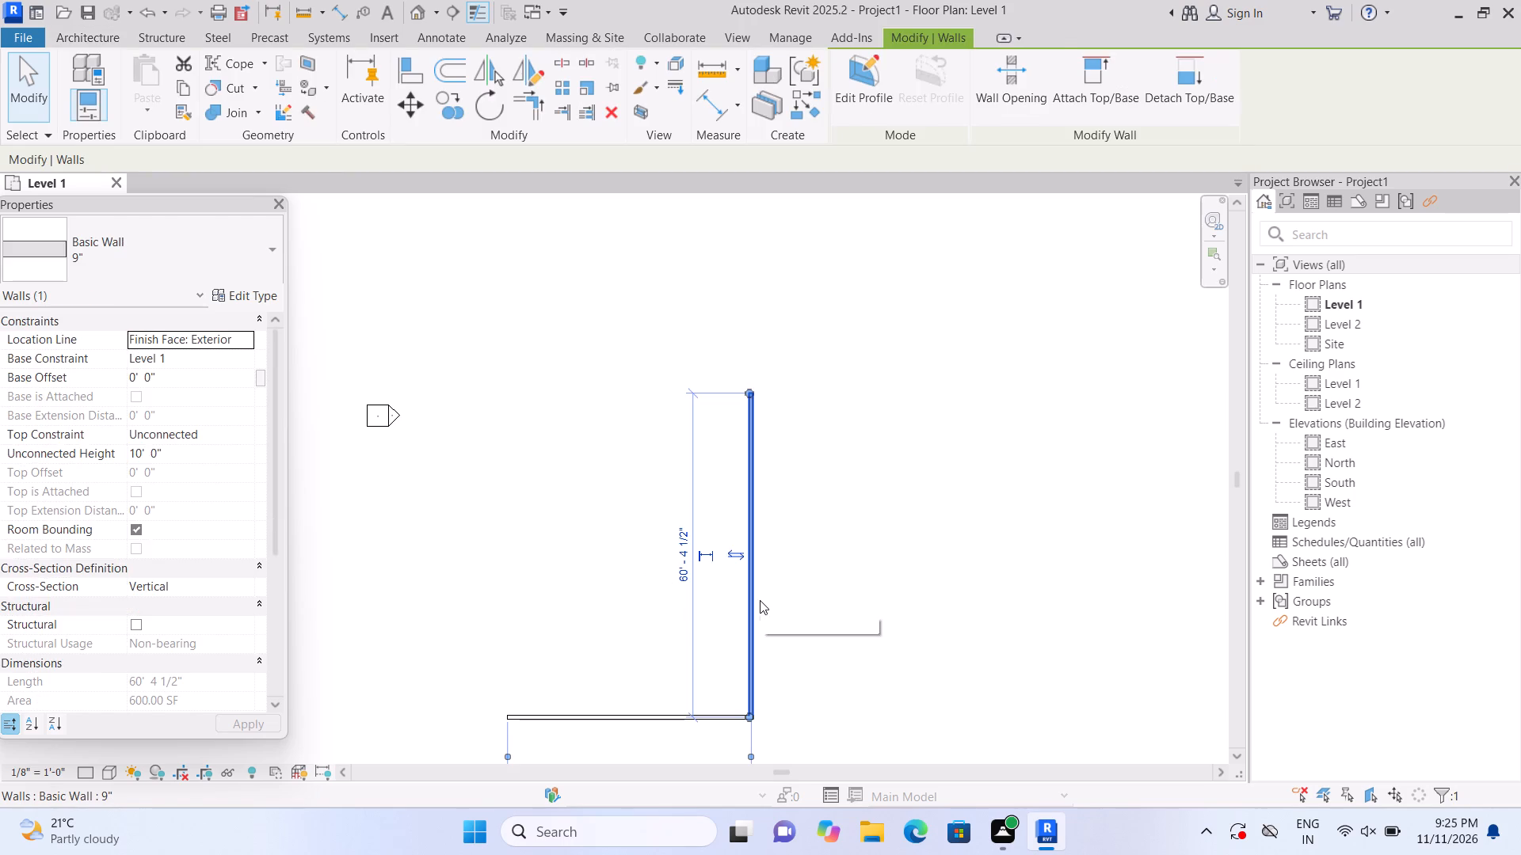
Draw a 60' vertical 9" wall going north from the east end of the 45' wall.
scroll(651, 534, "down", 1)
scroll(475, 712, "up", 4)
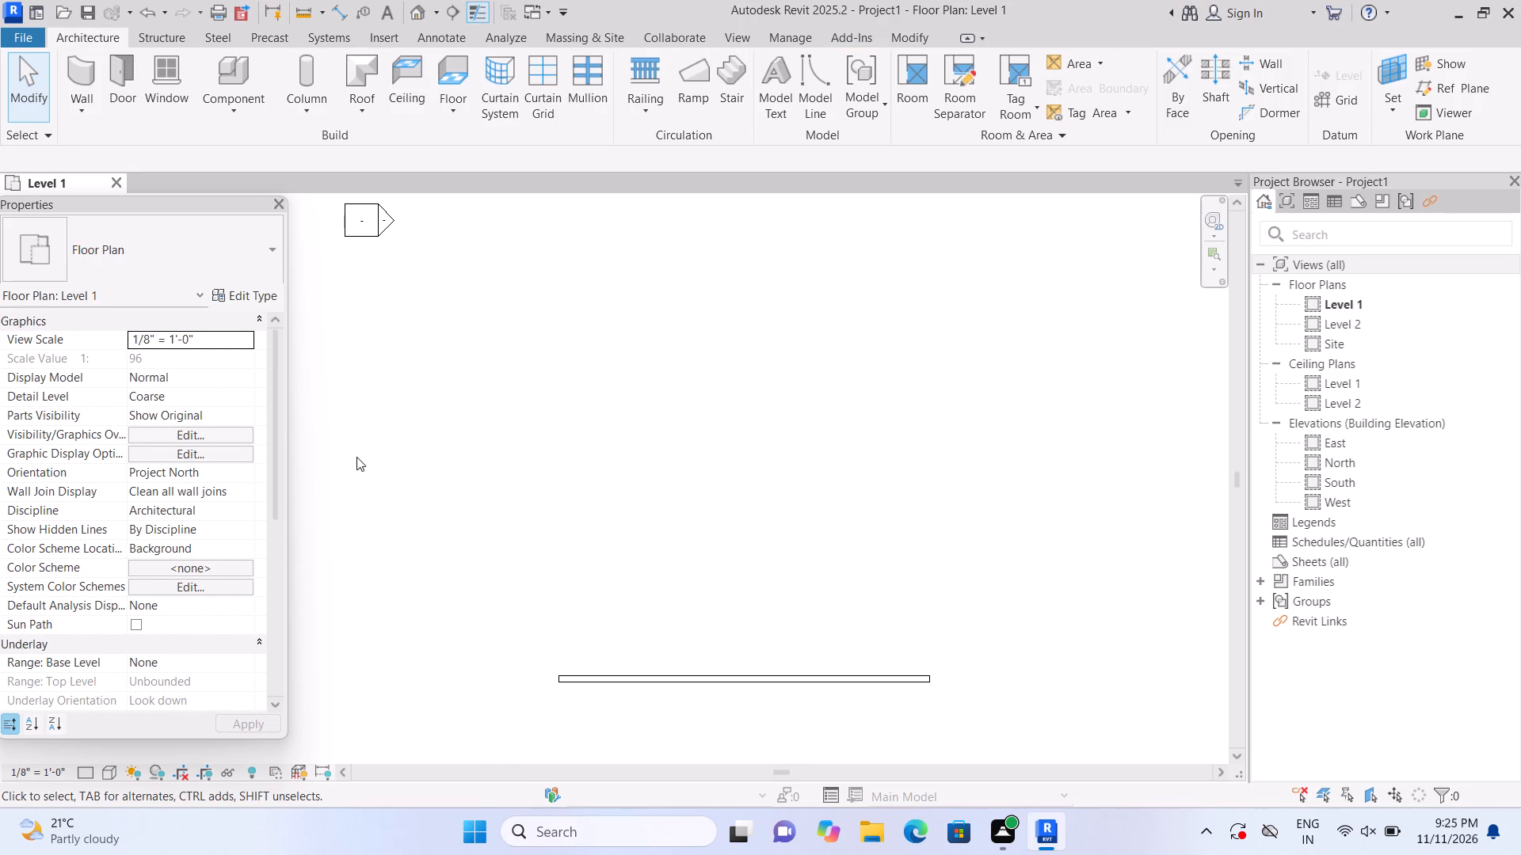
left_click(80, 66)
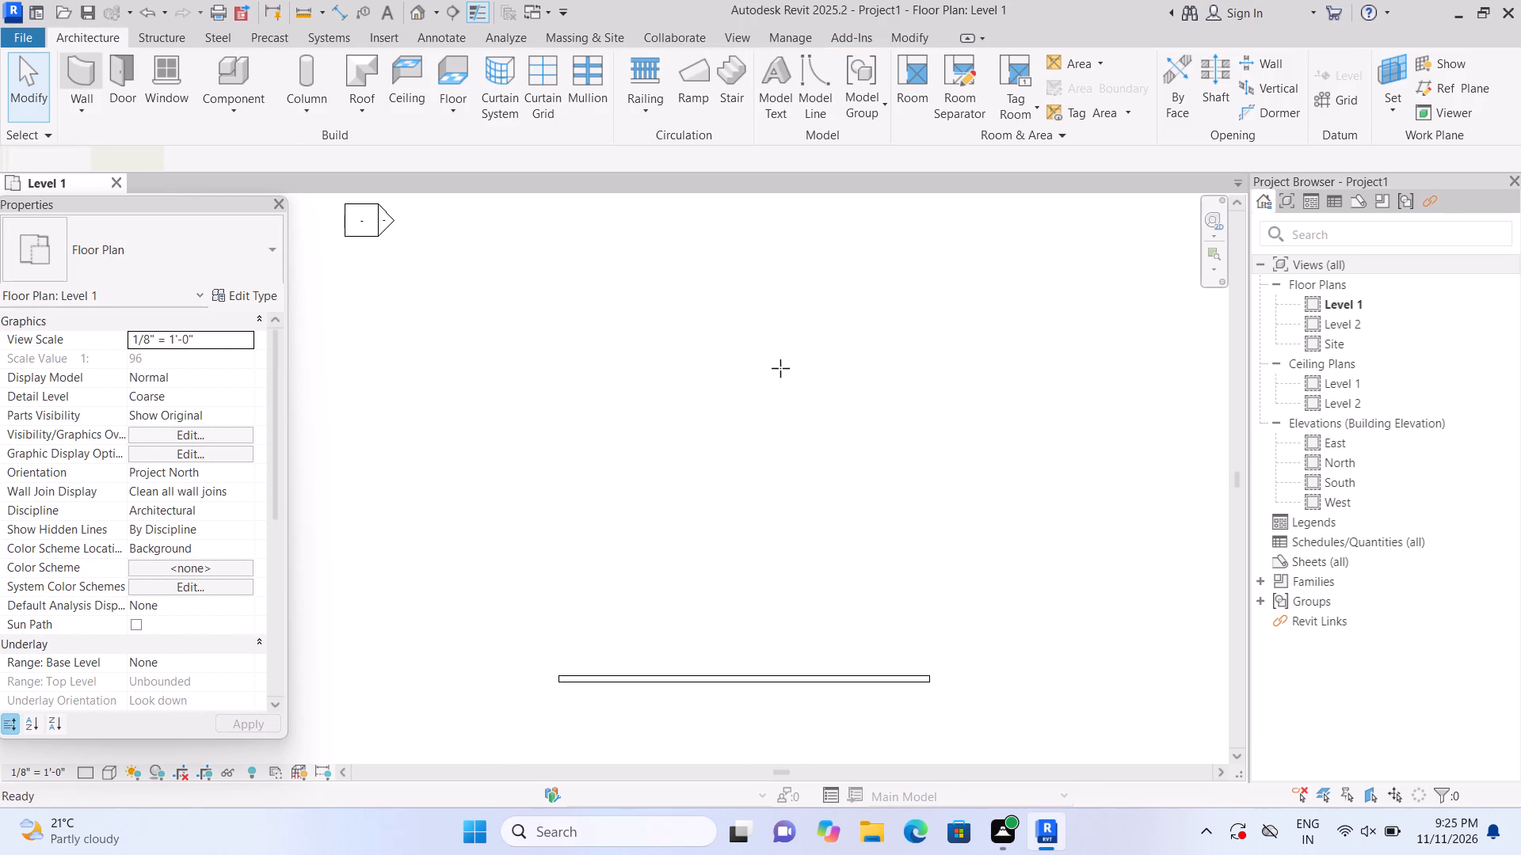
left_click(932, 678)
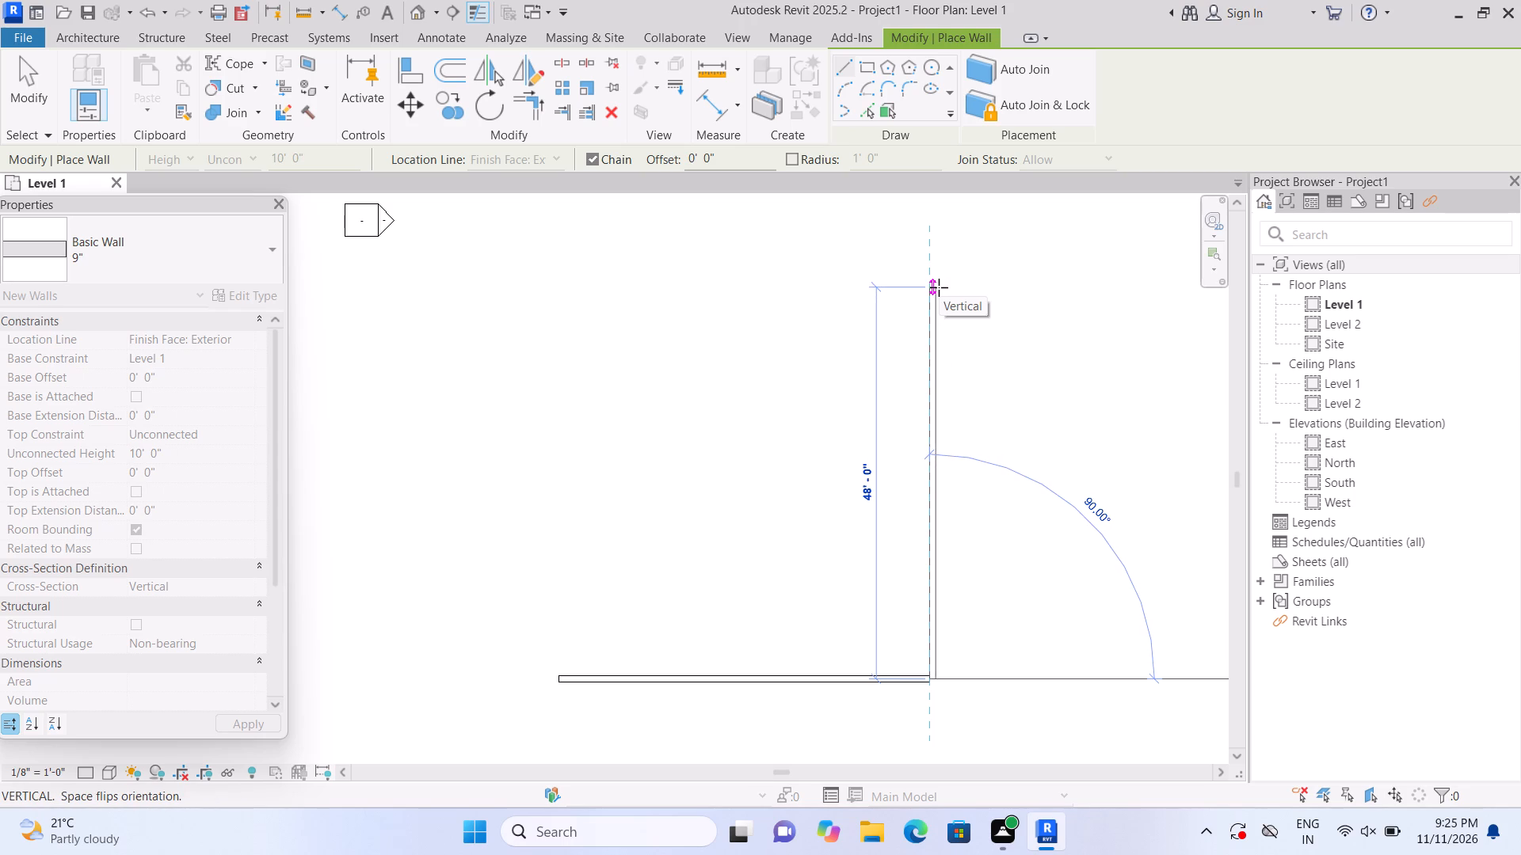
type("60")
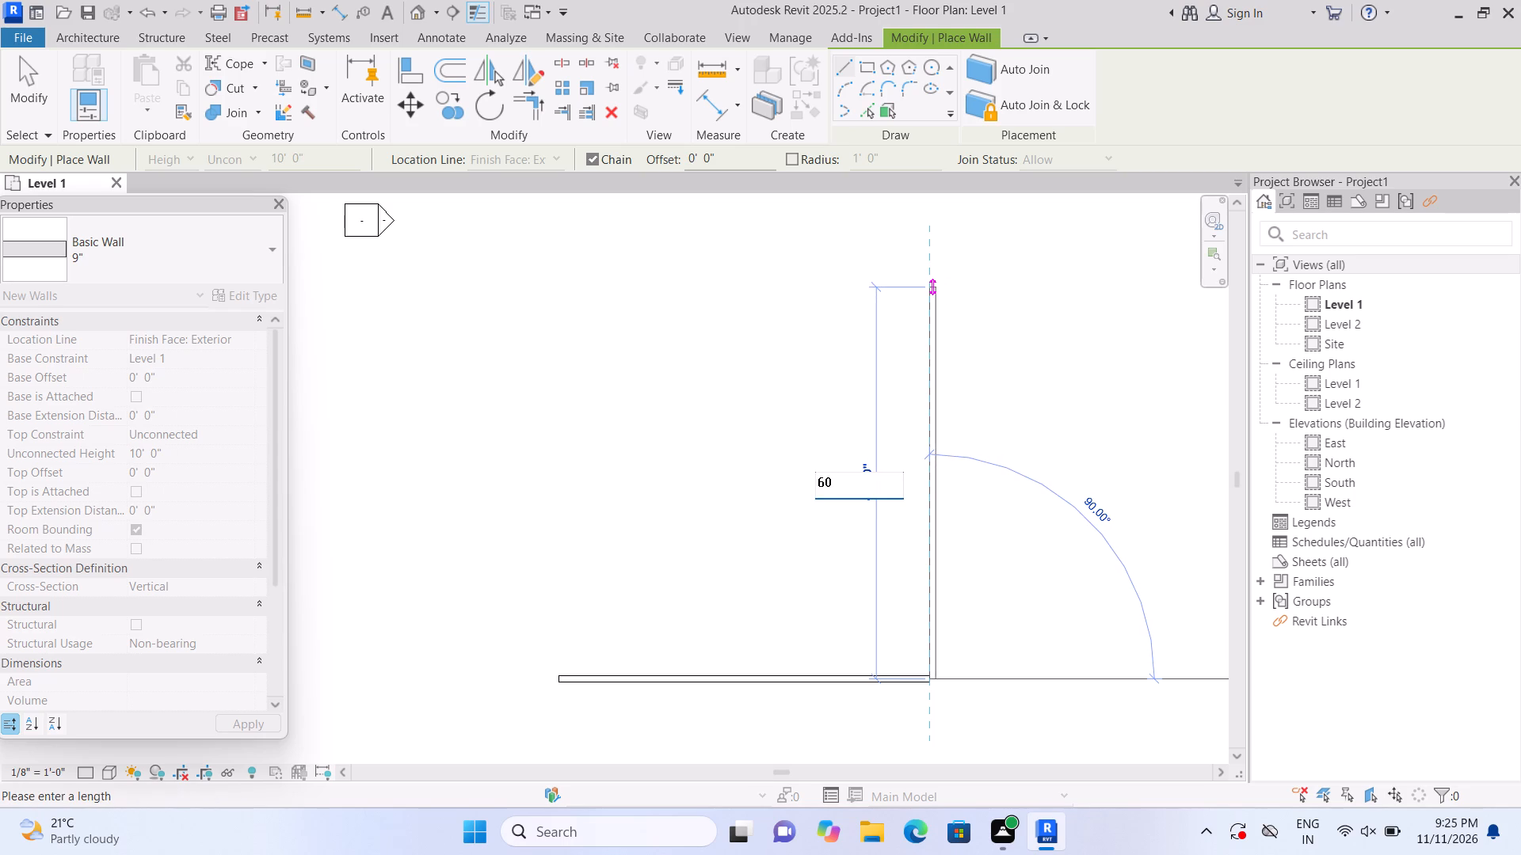
key("apostrophe")
key("Return")
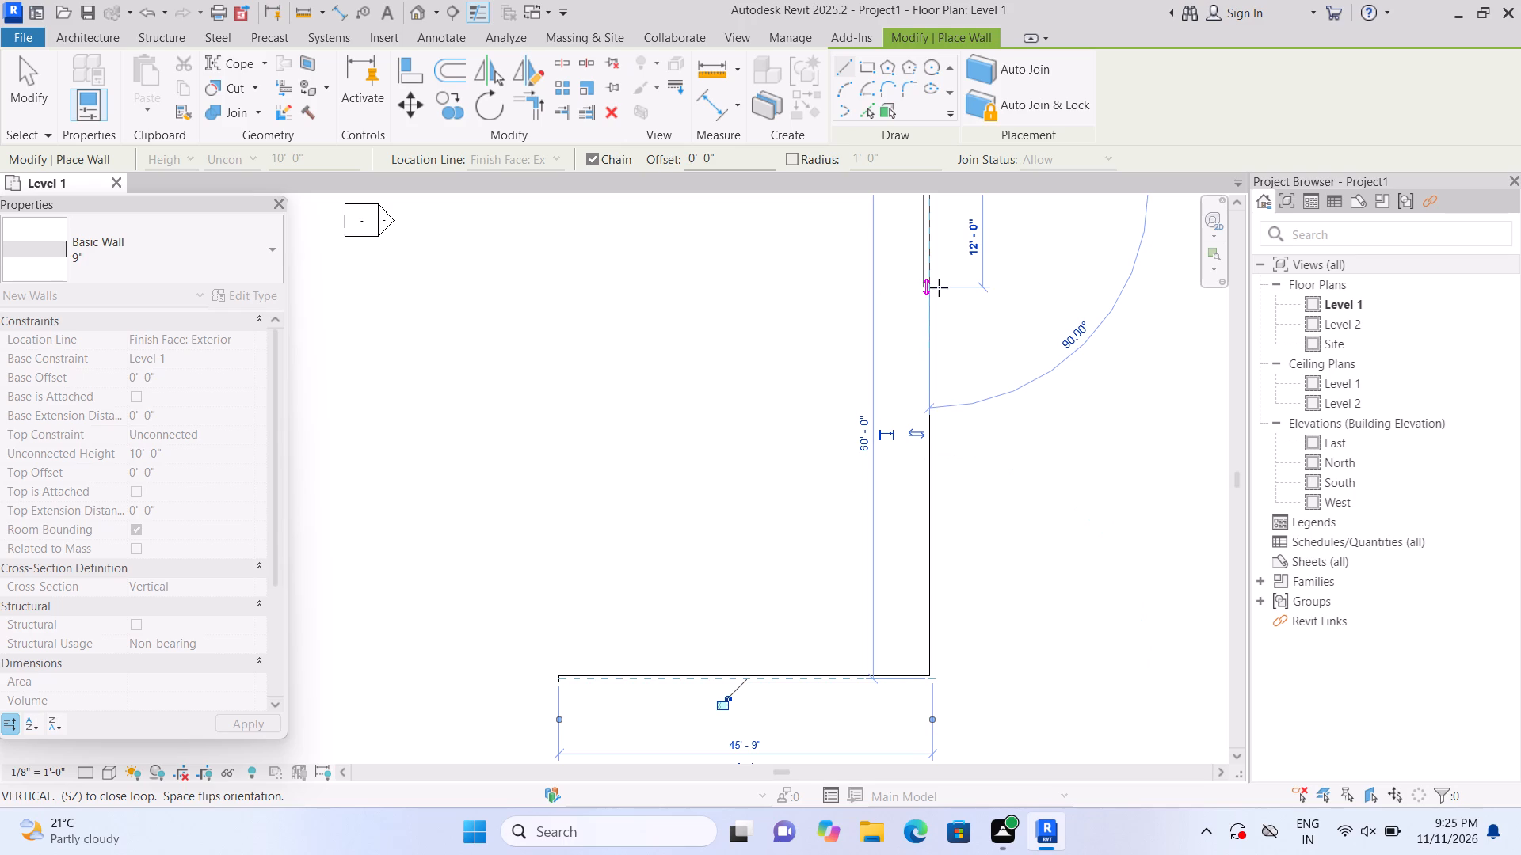
Continue the chain 45' west along the north side and close the rectangle with a west wall down to the south wall's free end.
scroll(967, 422, "down", 2)
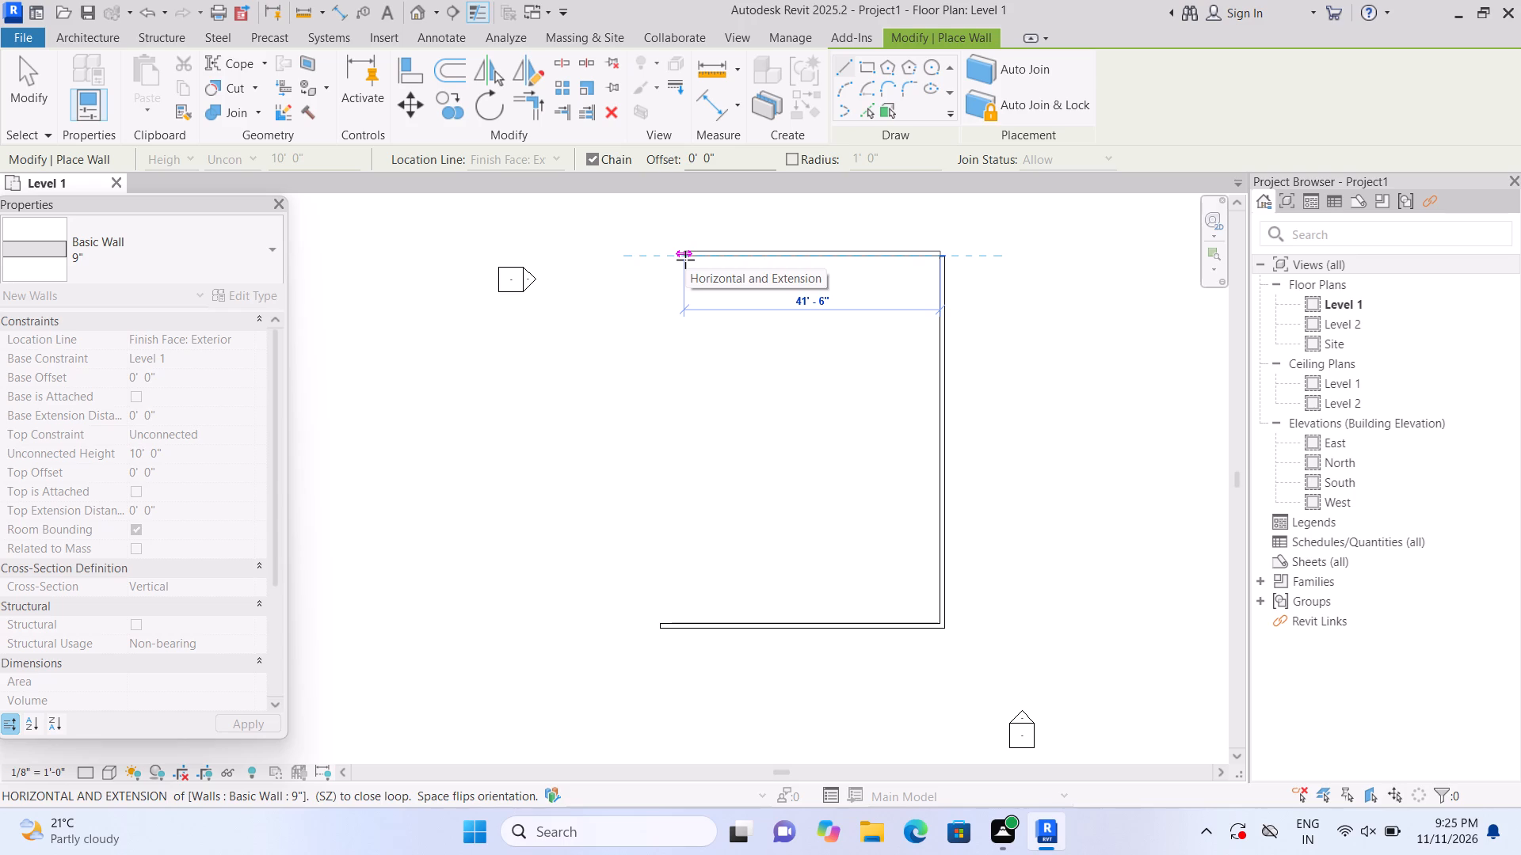
type("45")
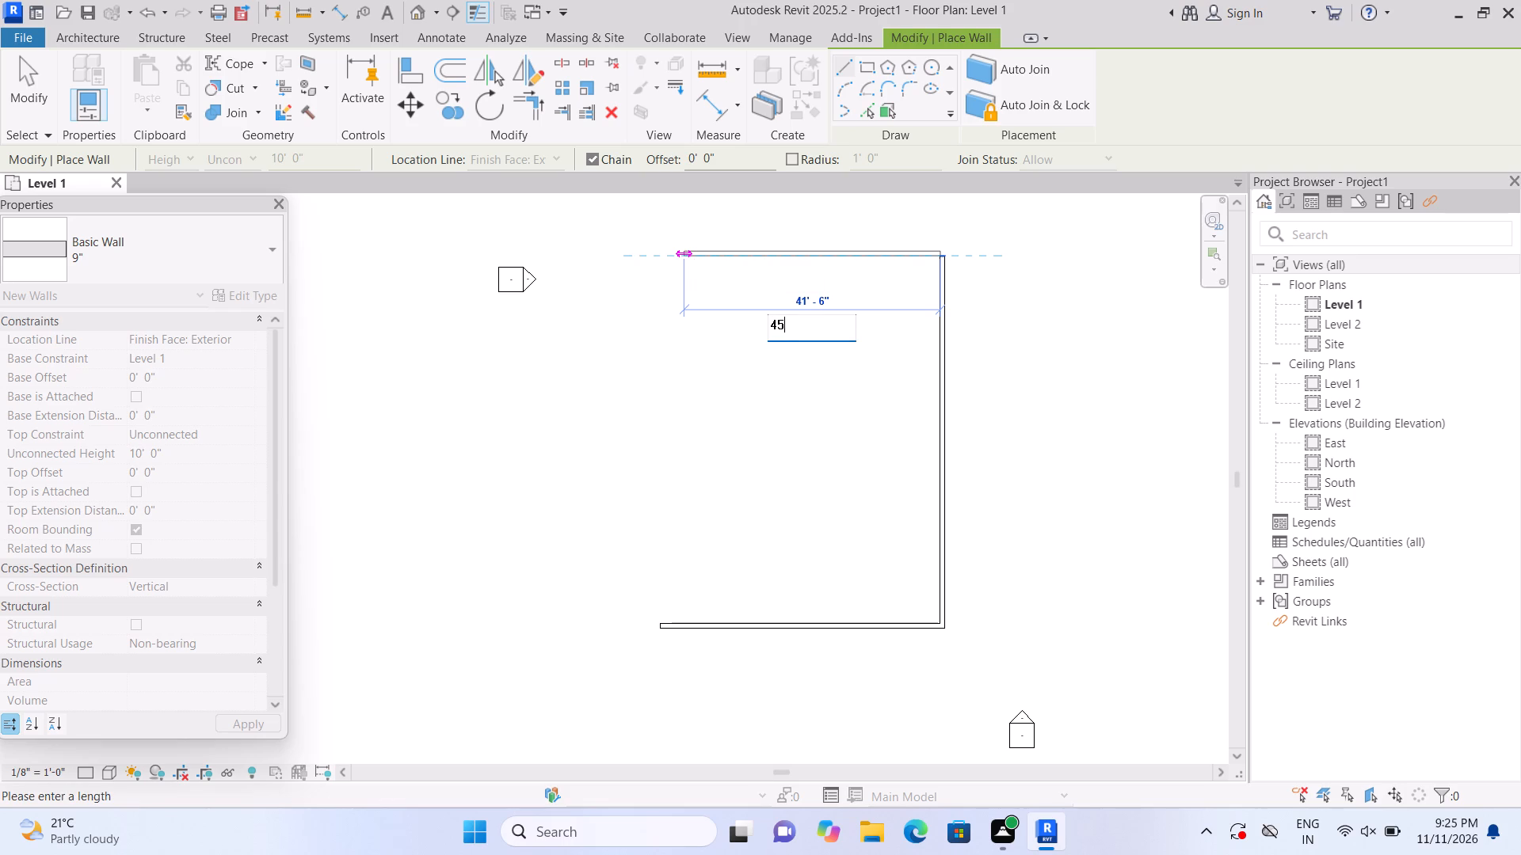
key("apostrophe")
key("Return")
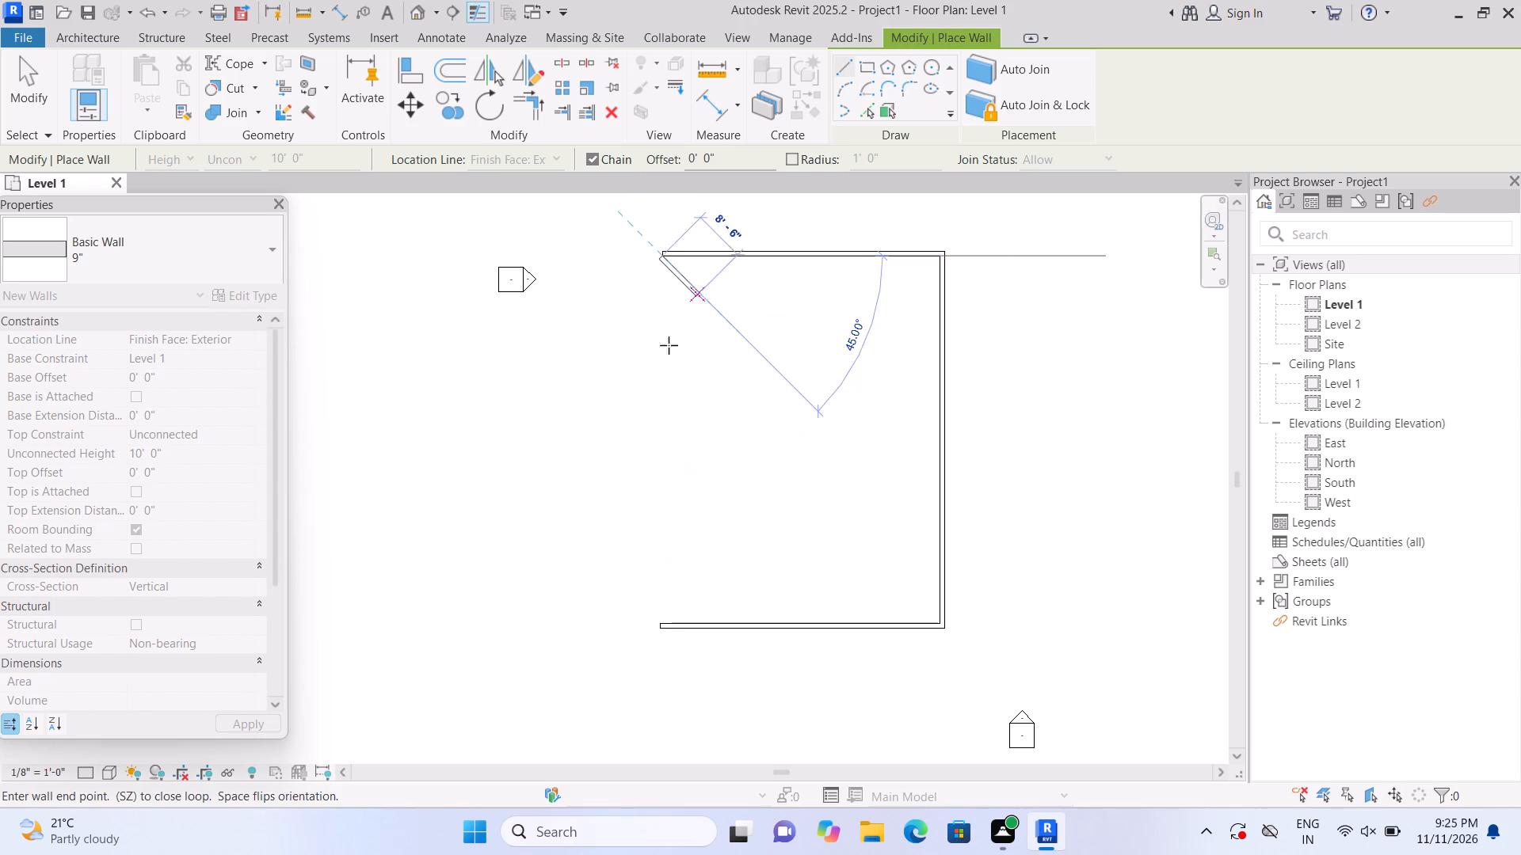
left_click(655, 633)
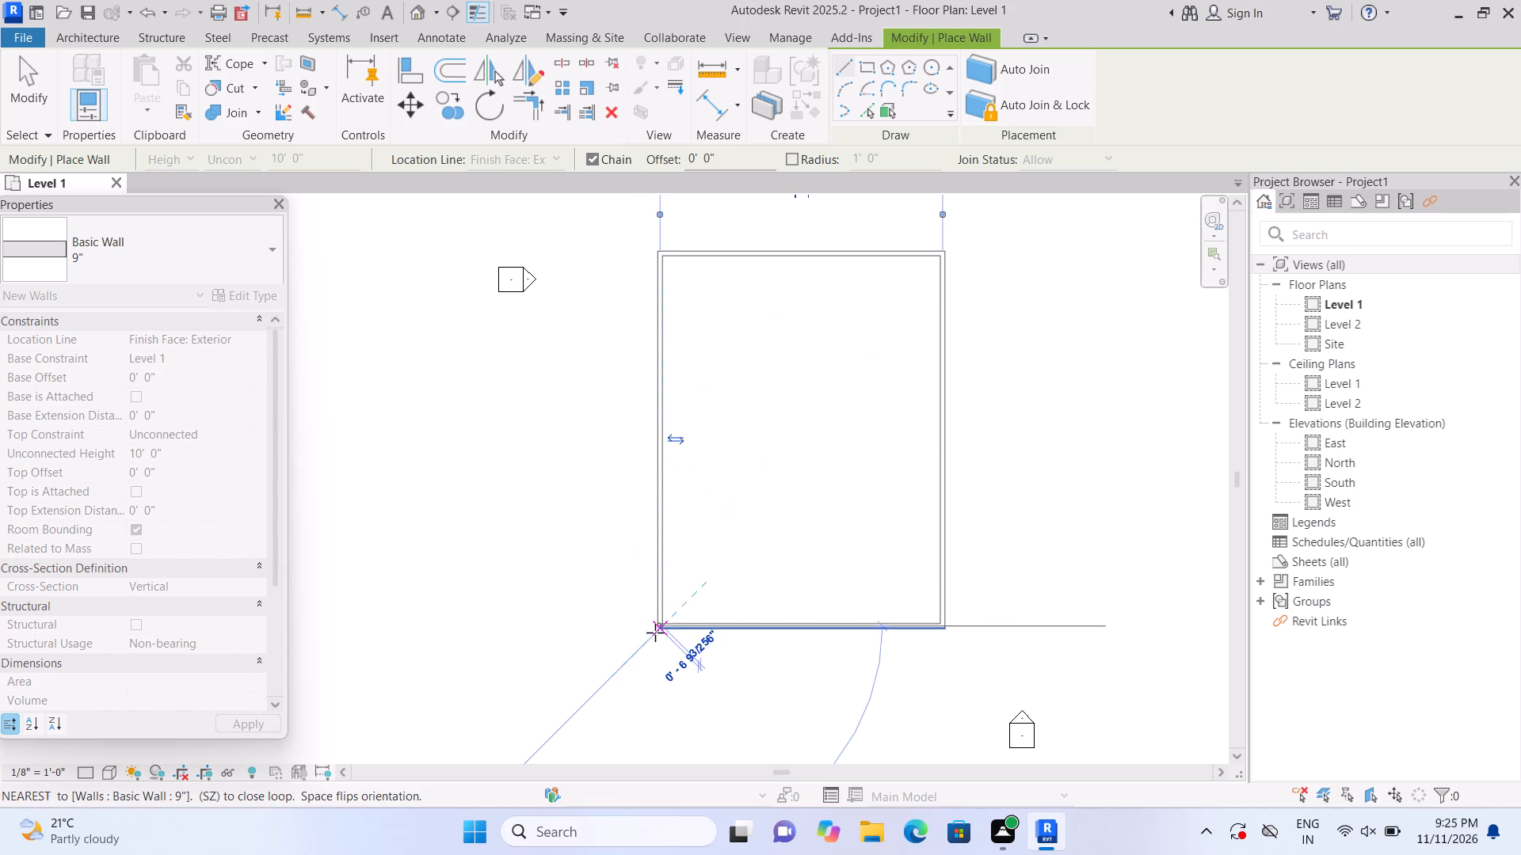
key("Escape")
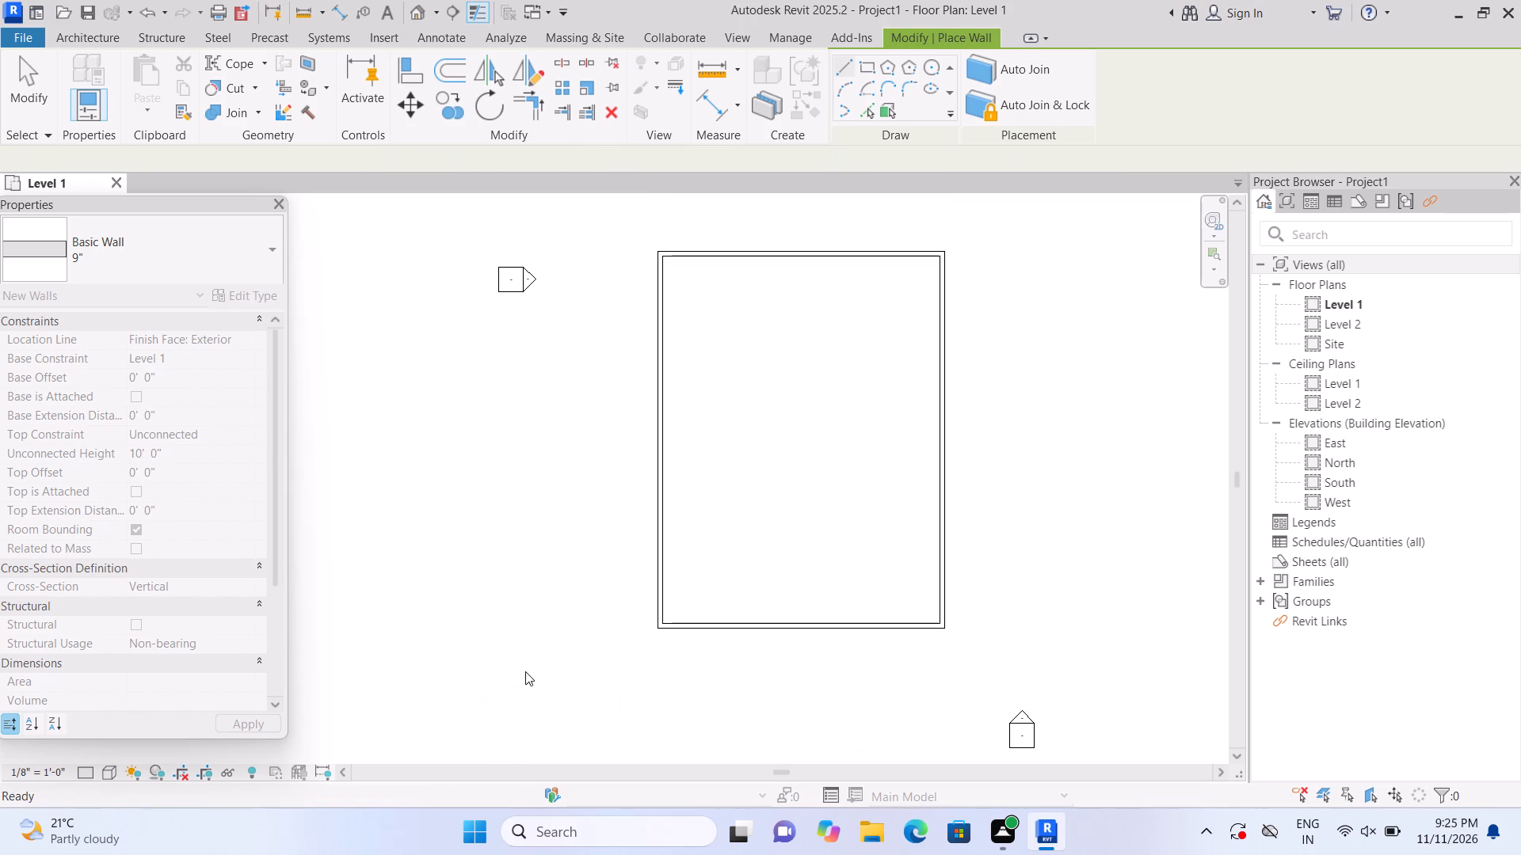
Open the default 3D view of the walls and set its visual style to Shaded.
scroll(1020, 410, "up", 2)
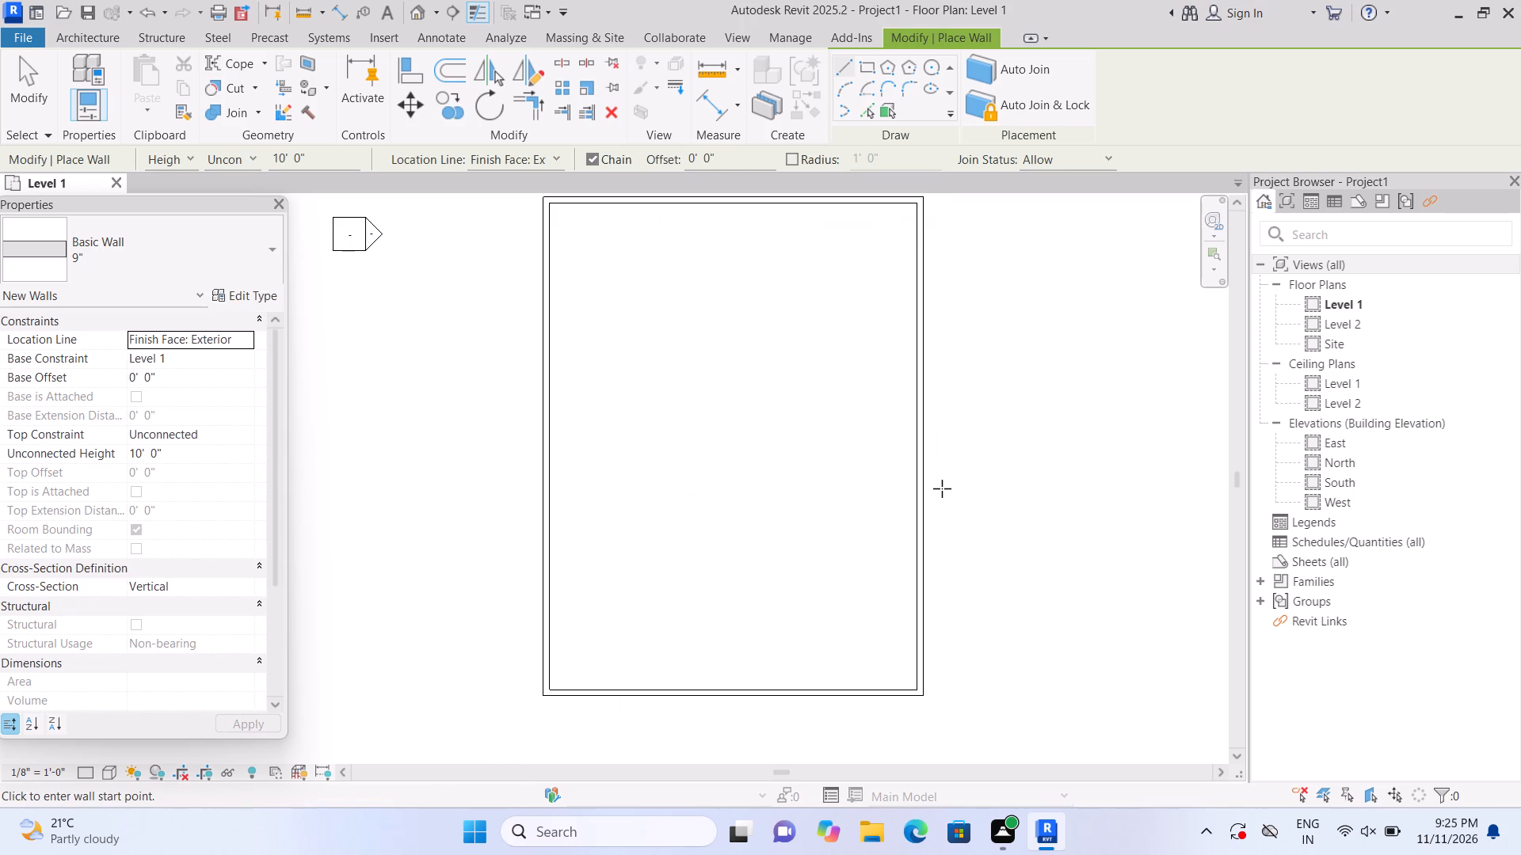
scroll(942, 490, "down", 2)
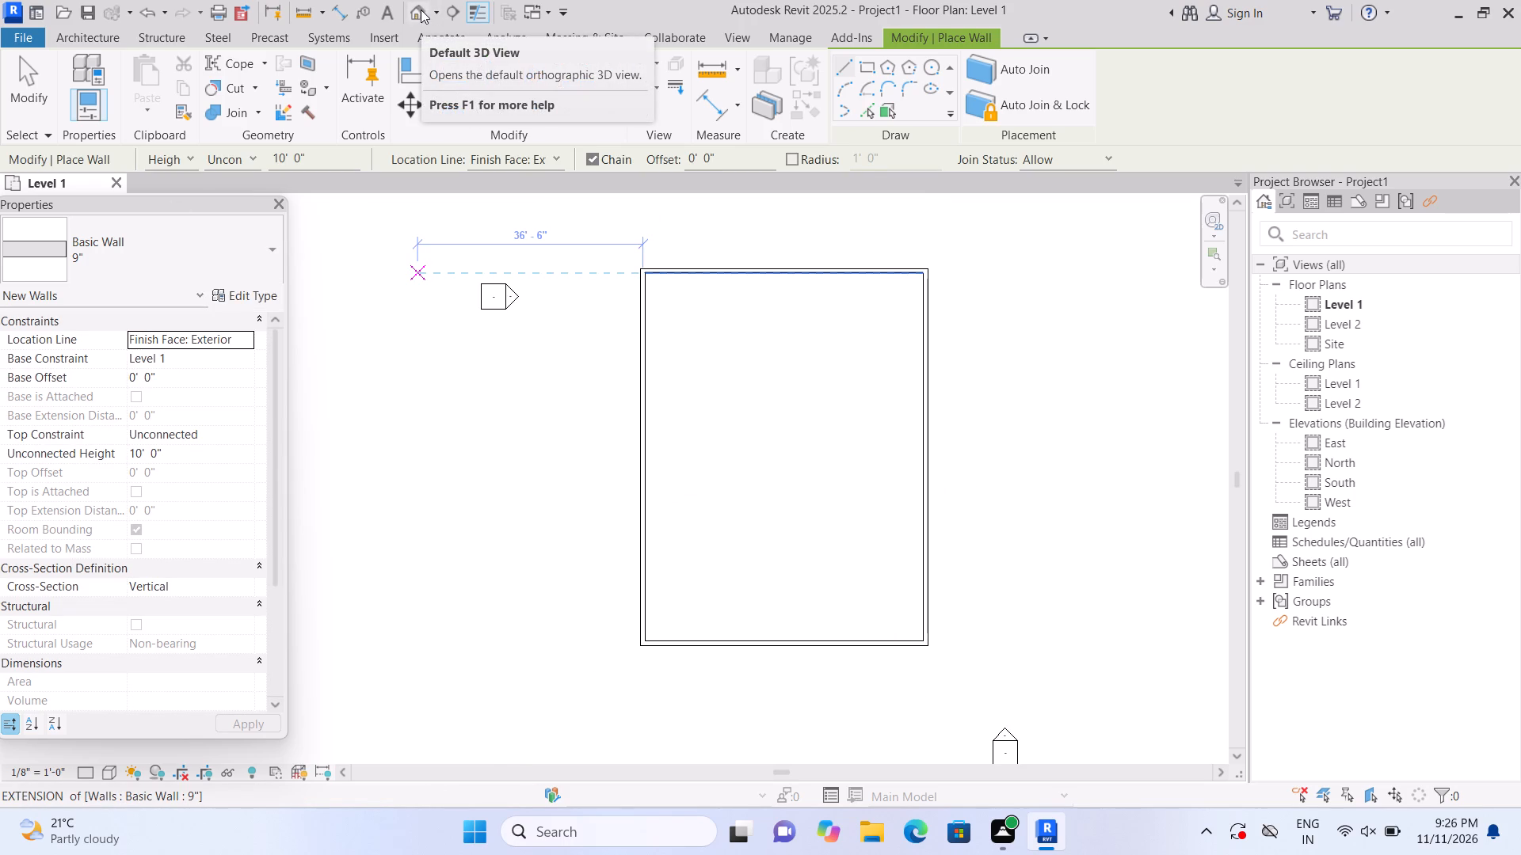
left_click(417, 9)
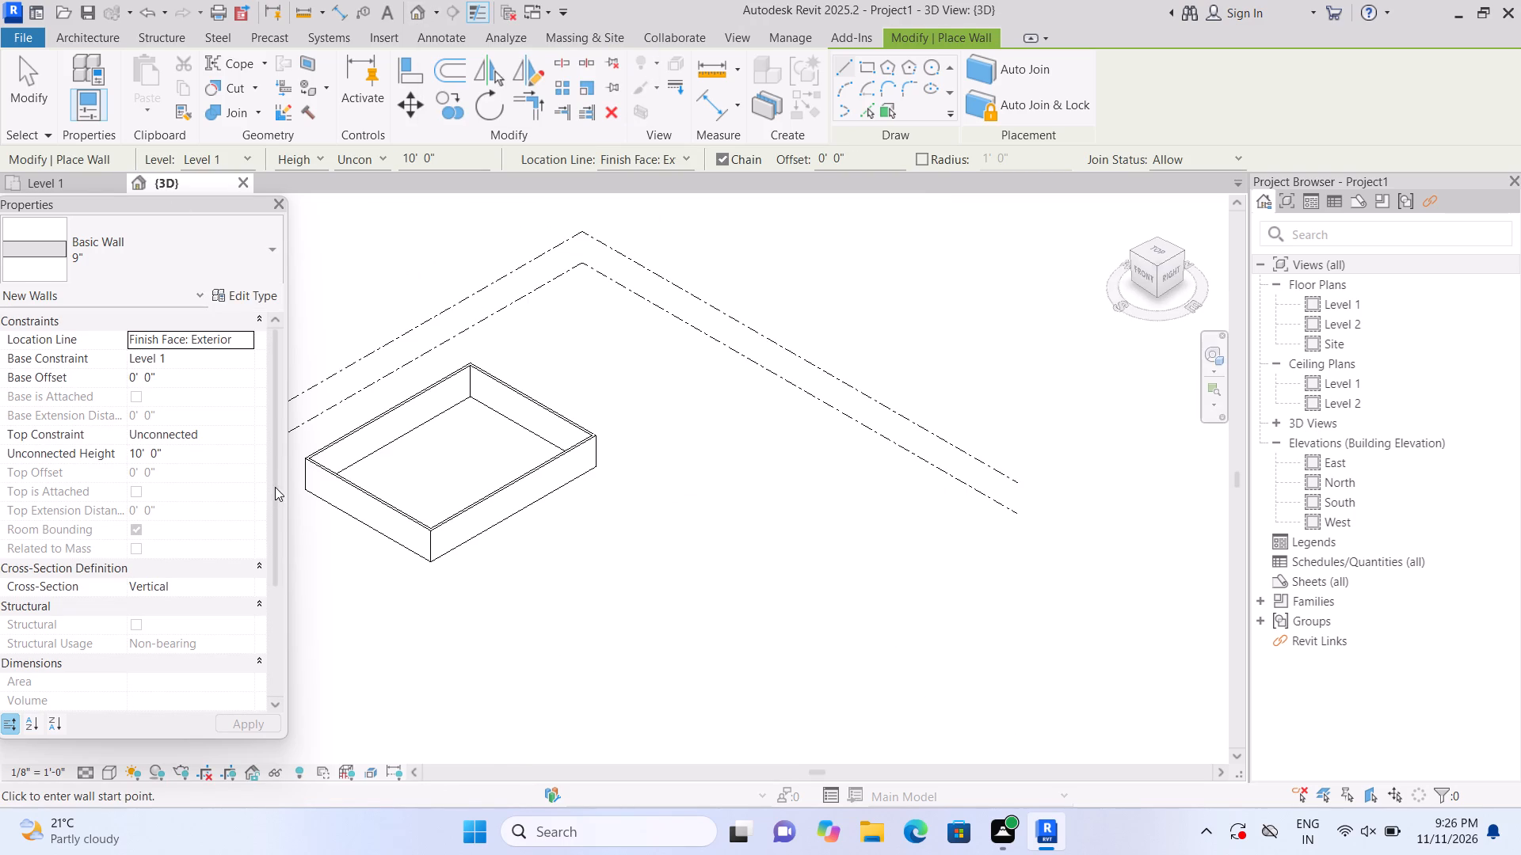
scroll(211, 665, "up", 2)
scroll(292, 599, "up", 6)
scroll(314, 579, "down", 3)
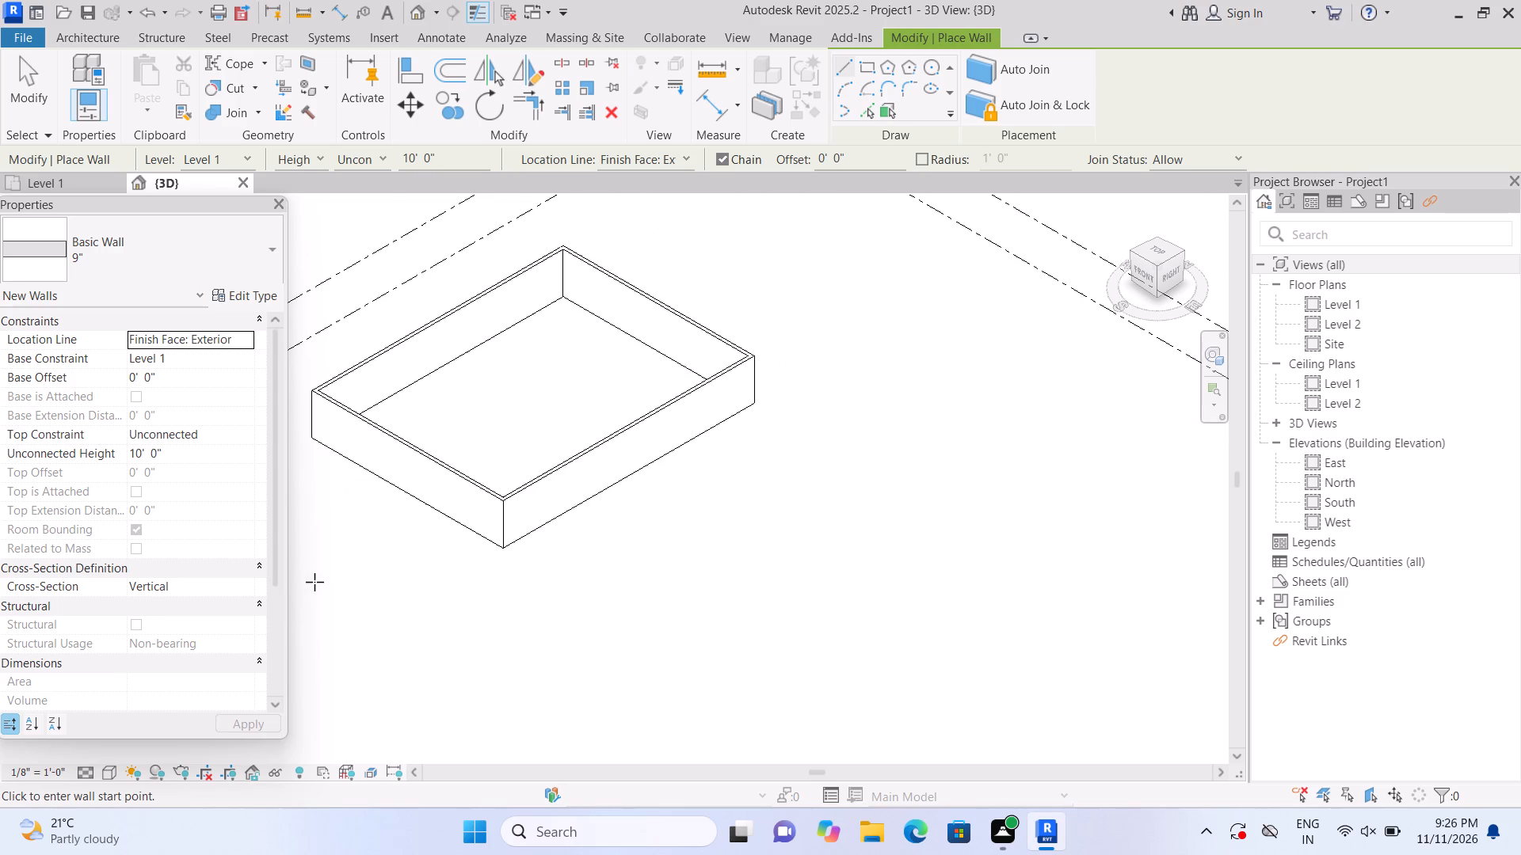
left_click(105, 769)
left_click(151, 697)
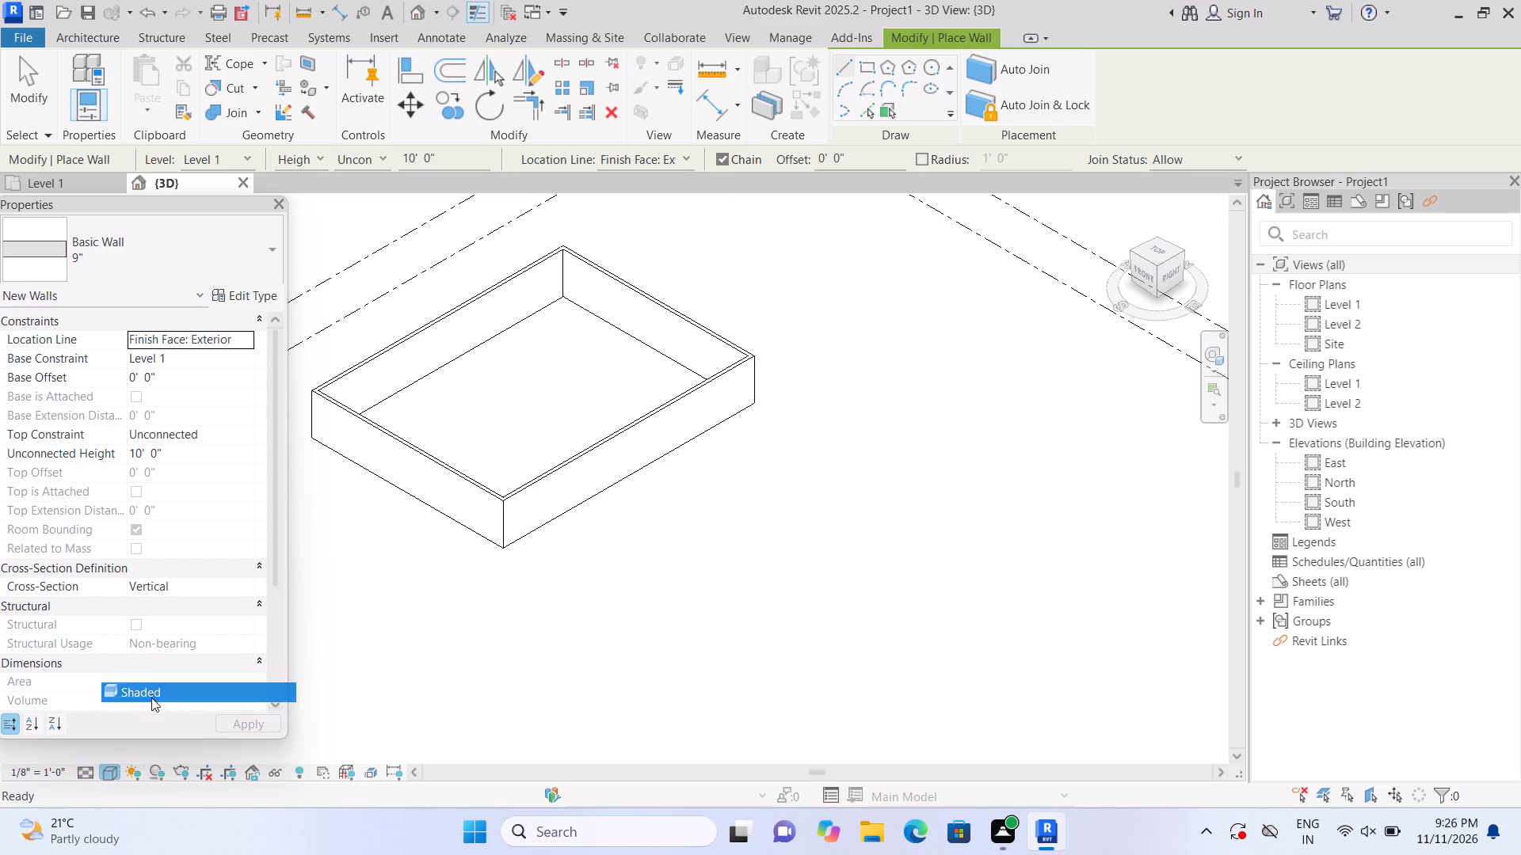
Examine the shaded rectangular wall enclosure and its corners in 3D, and end the Wall command.
middle_click_drag(359, 617, 493, 709)
scroll(552, 639, "up", 3)
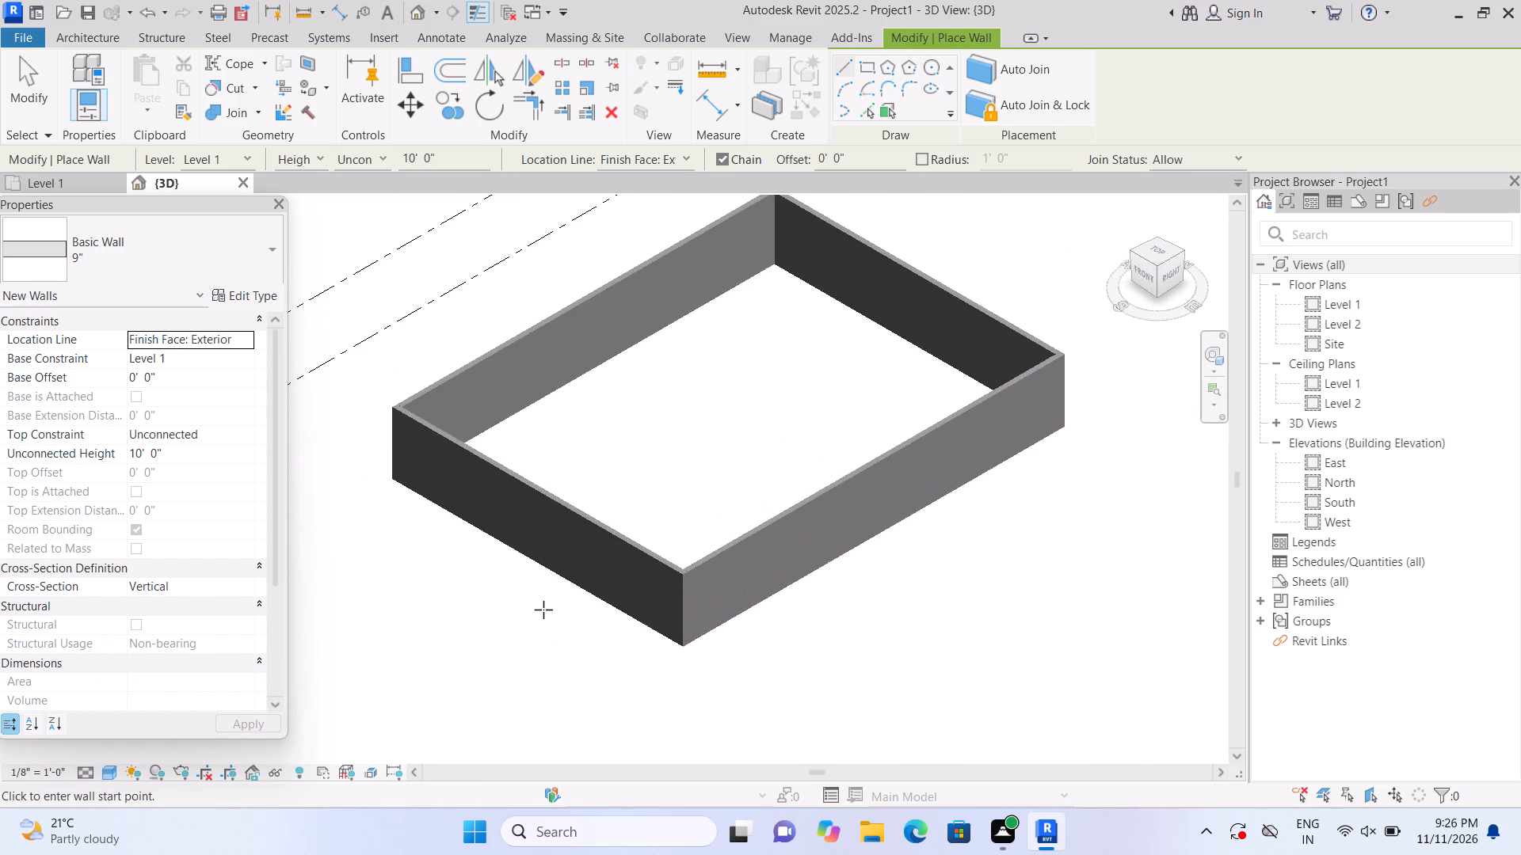
scroll(543, 605, "down", 2)
scroll(543, 605, "up", 6)
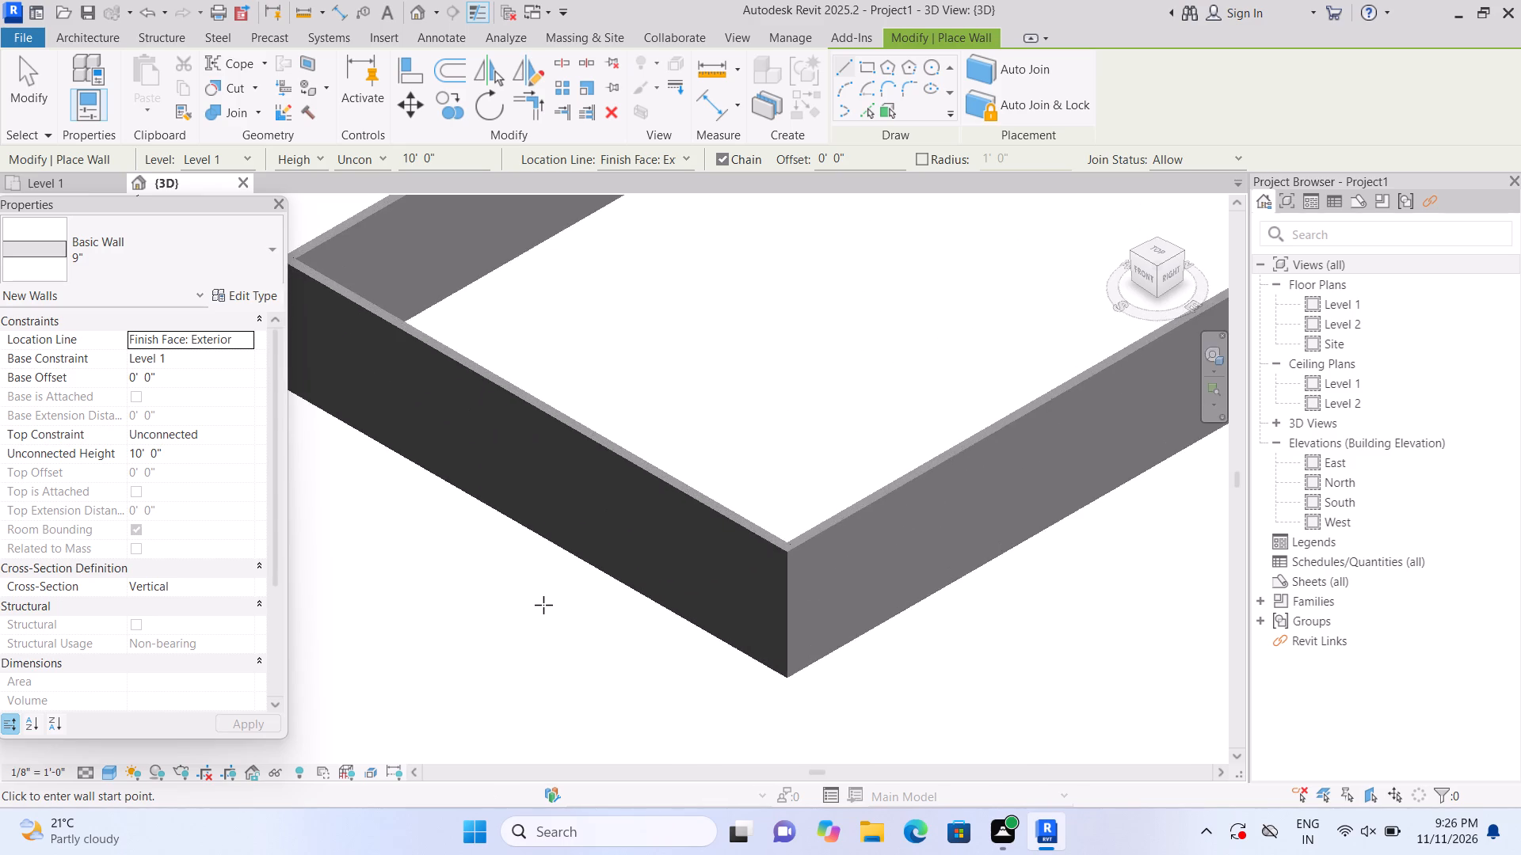
scroll(543, 605, "down", 6)
scroll(543, 605, "up", 3)
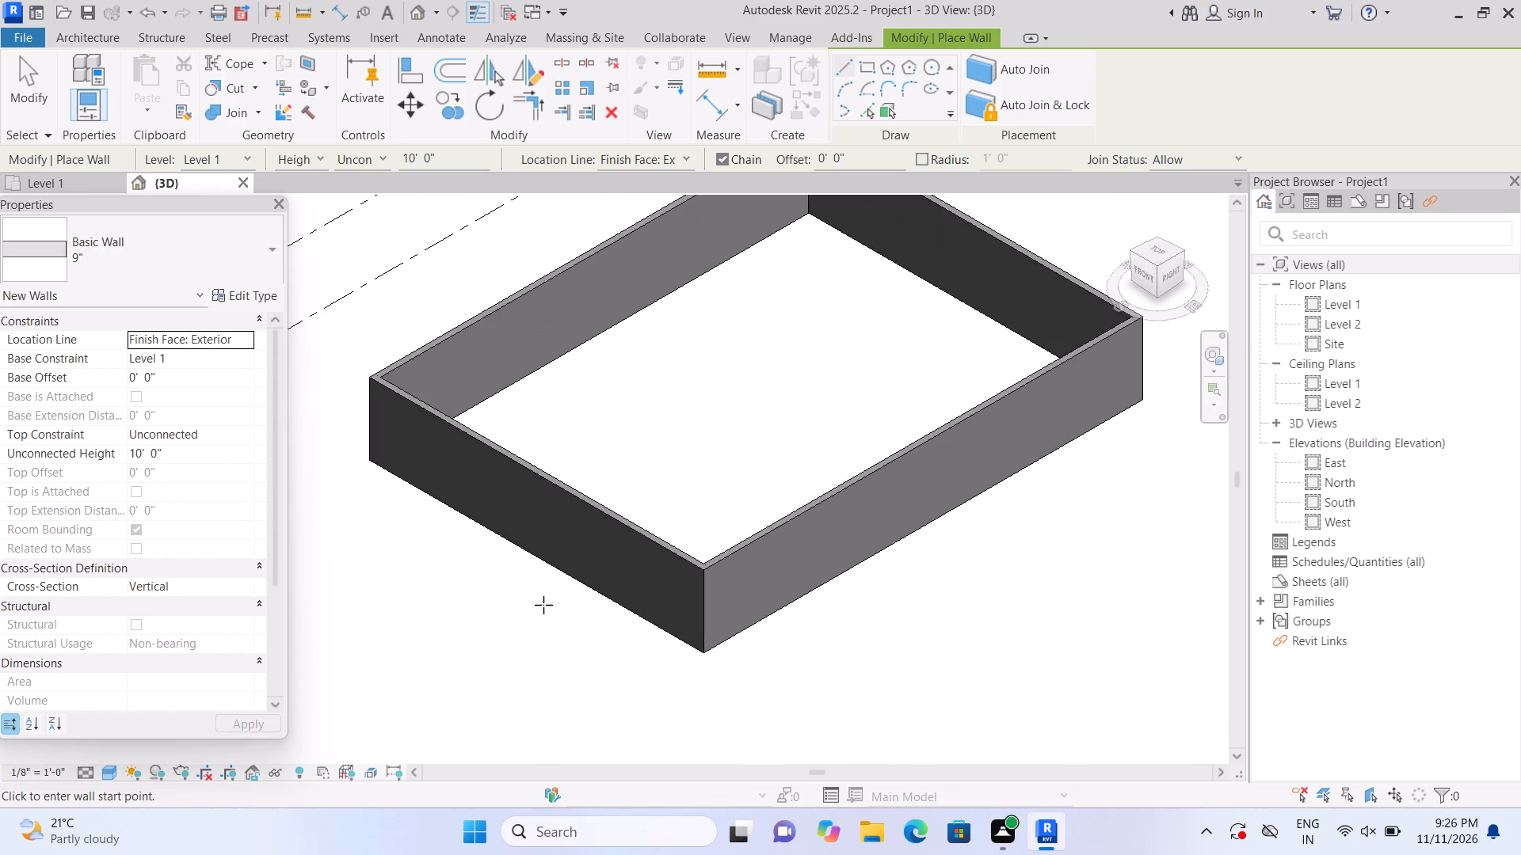
scroll(543, 605, "down", 7)
scroll(580, 567, "up", 4)
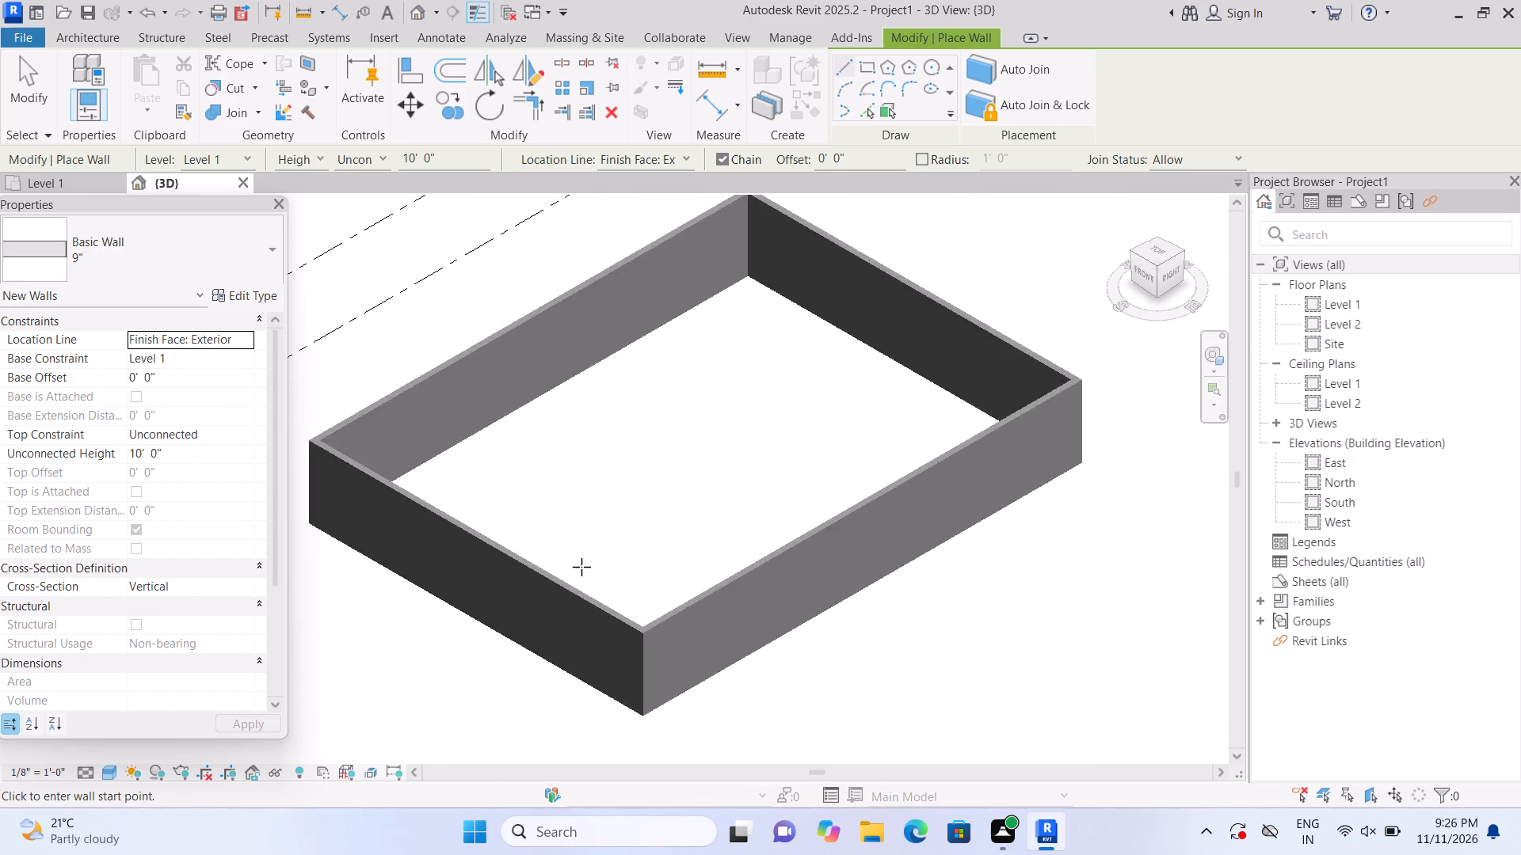
scroll(581, 567, "up", 7)
scroll(581, 566, "down", 9)
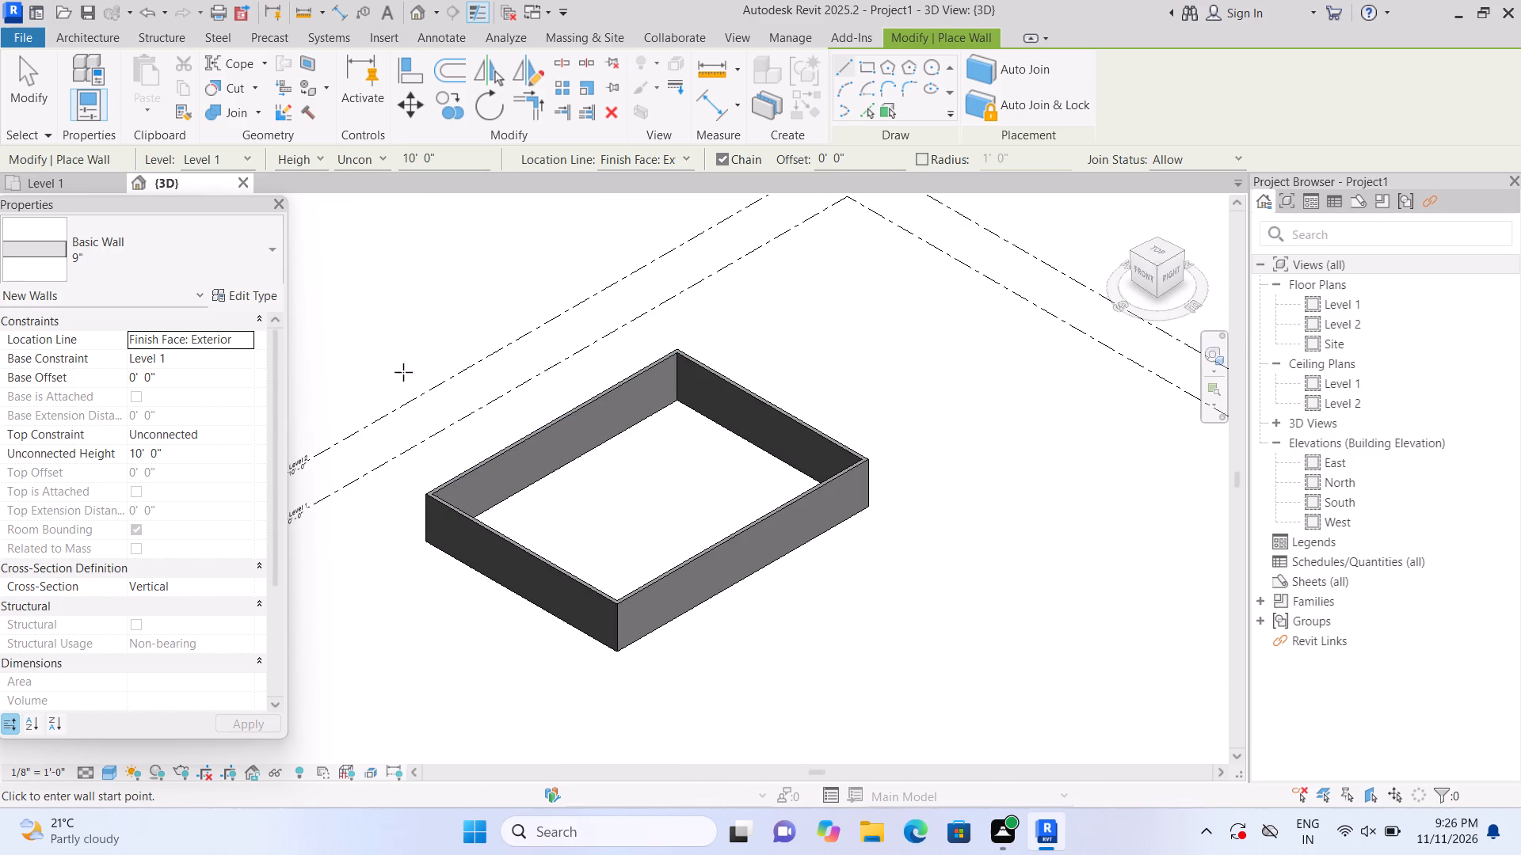
scroll(516, 625, "up", 8)
scroll(484, 568, "up", 1)
scroll(484, 566, "down", 6)
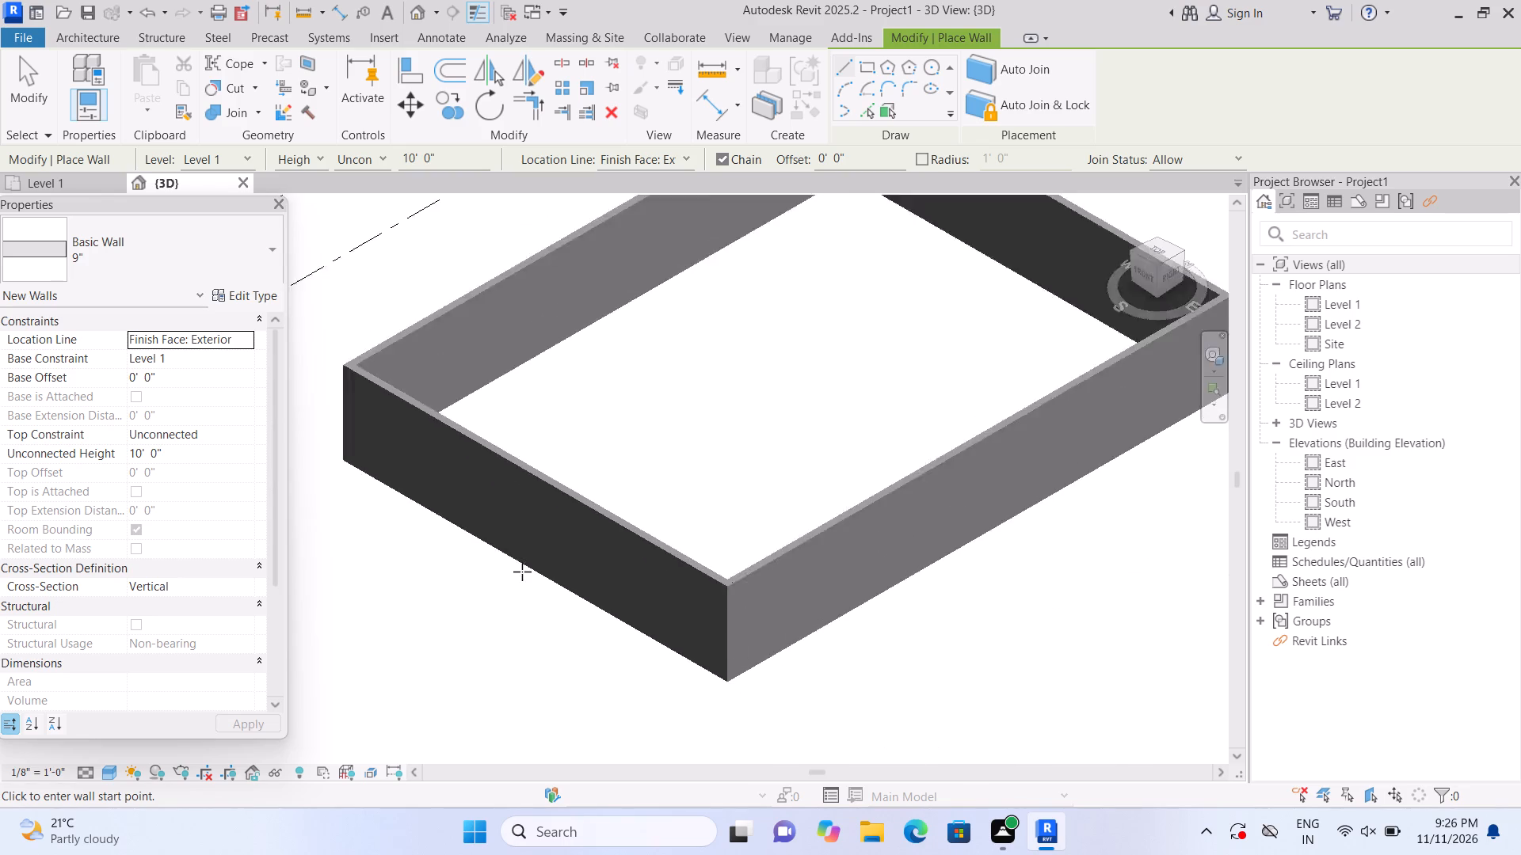
scroll(568, 564, "down", 3)
scroll(569, 557, "up", 4)
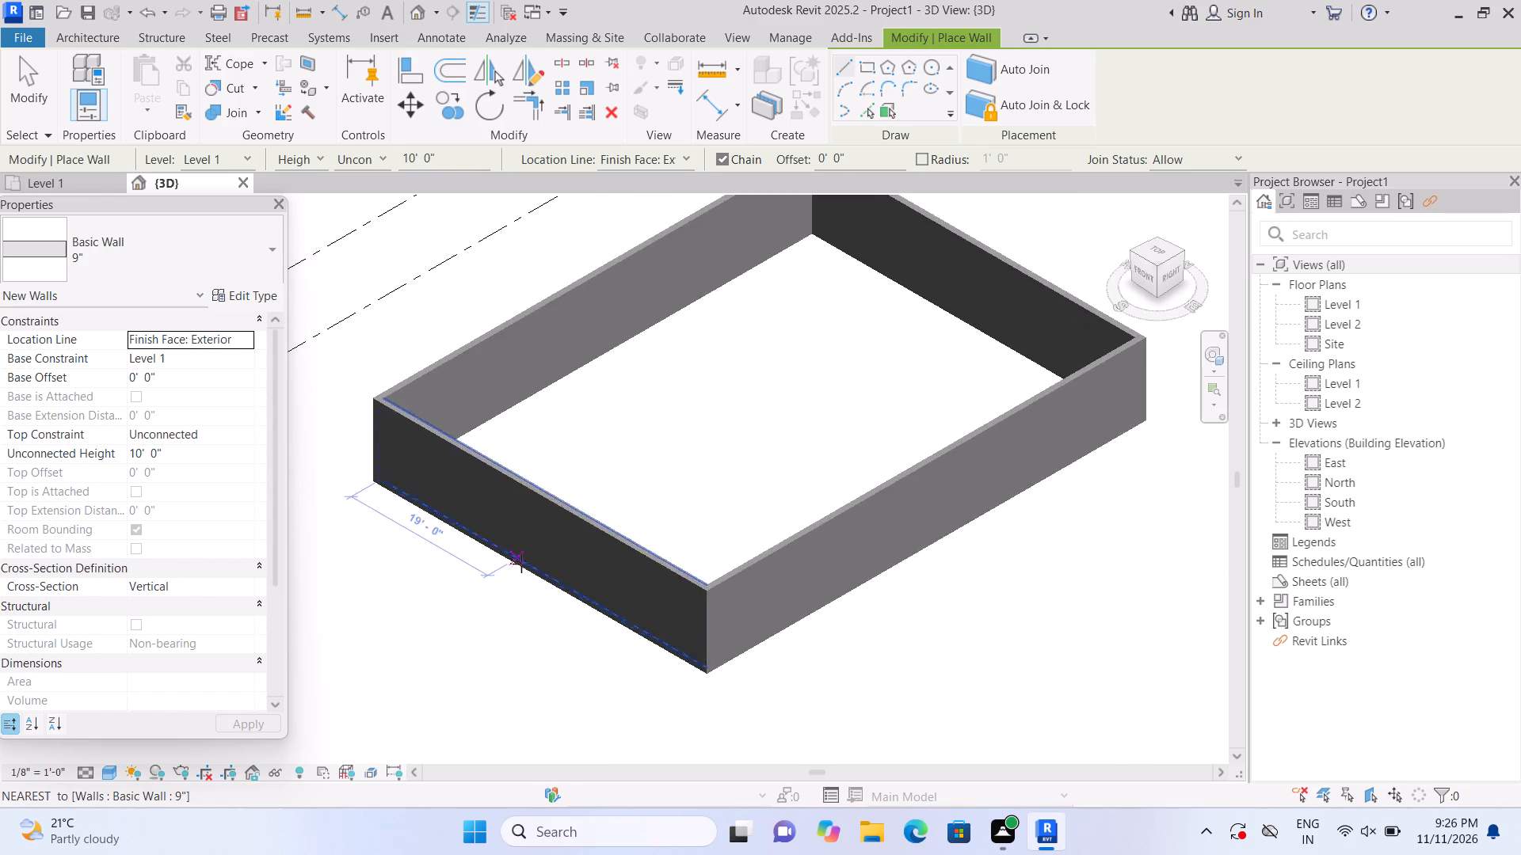
scroll(524, 568, "up", 3)
scroll(529, 579, "down", 5)
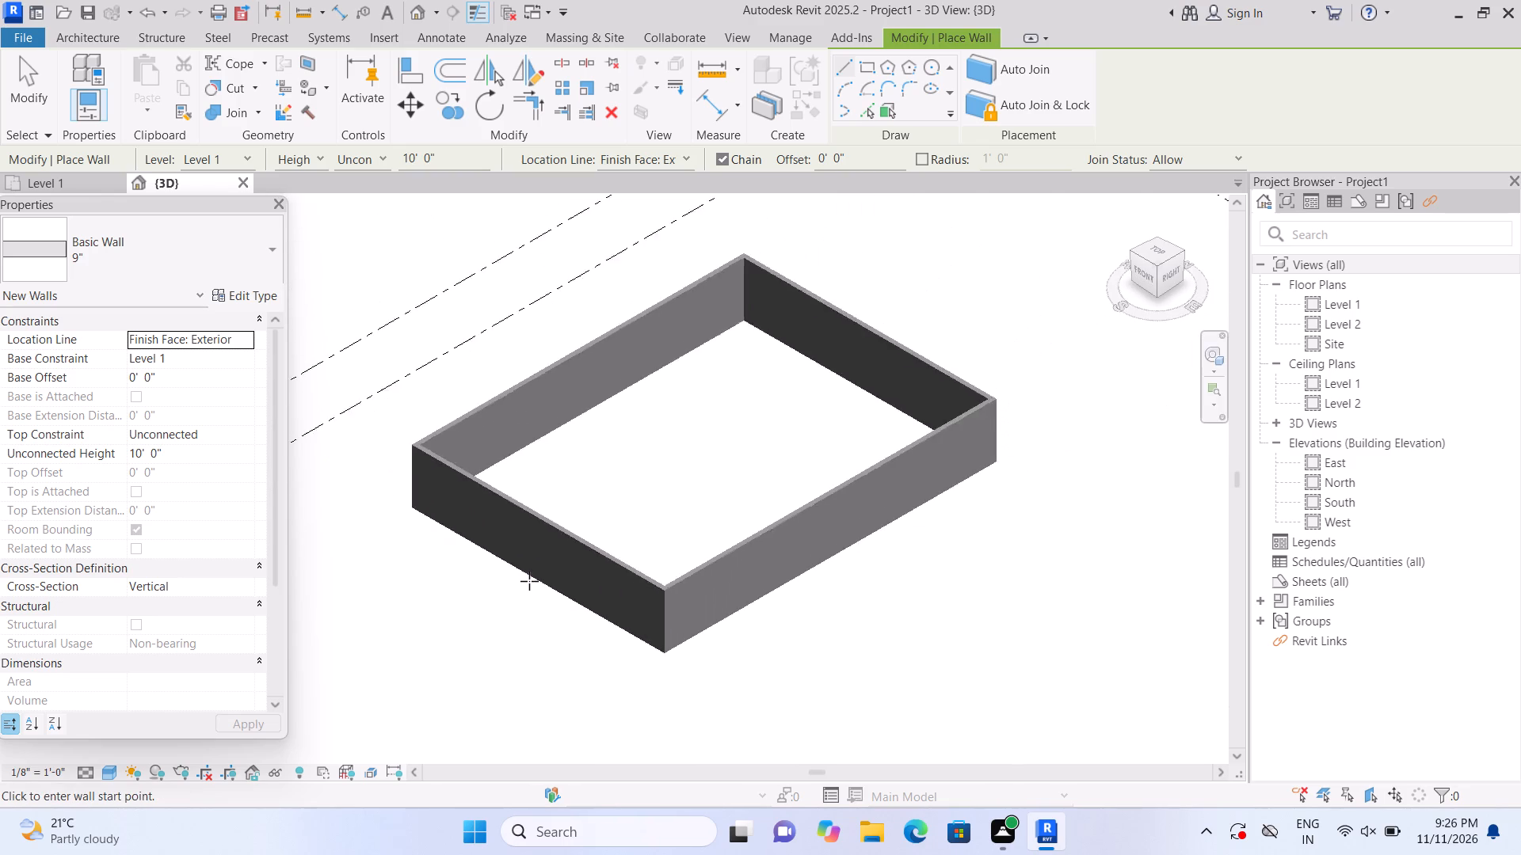
scroll(529, 581, "down", 2)
scroll(529, 578, "up", 5)
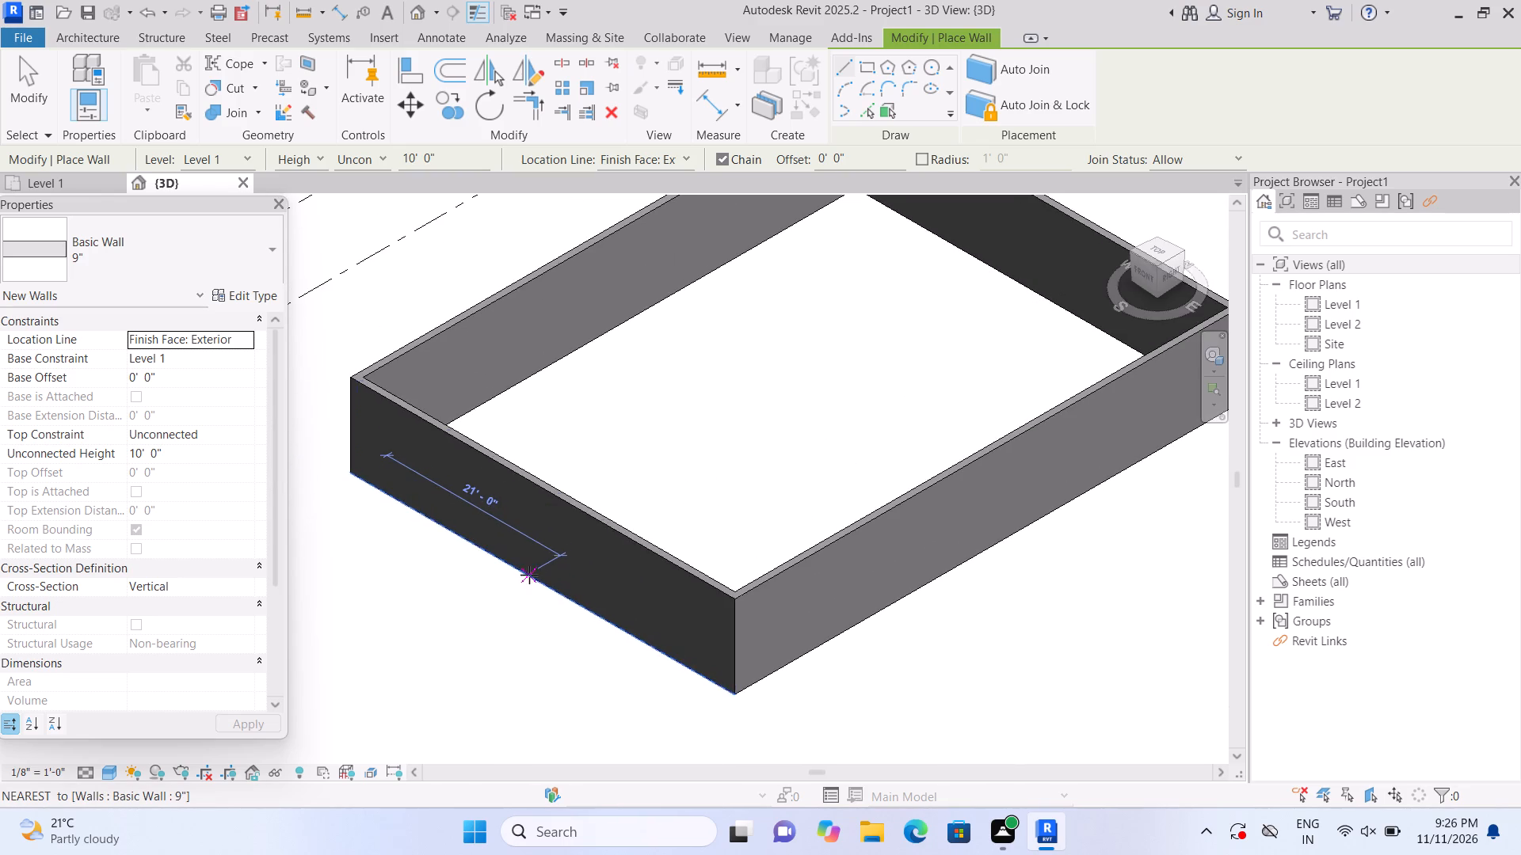
scroll(529, 570, "down", 6)
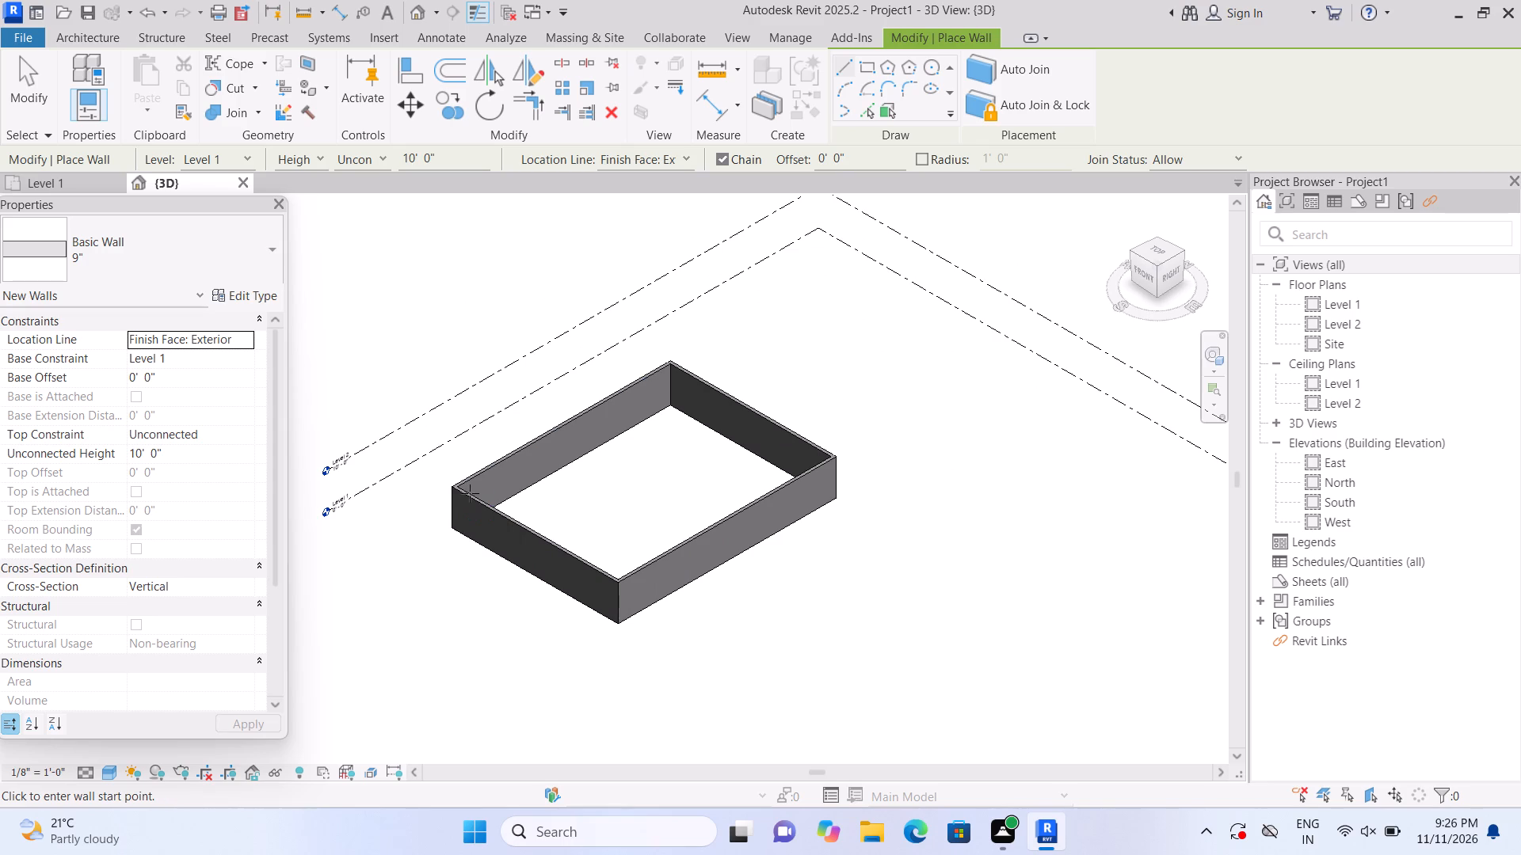
key("Escape")
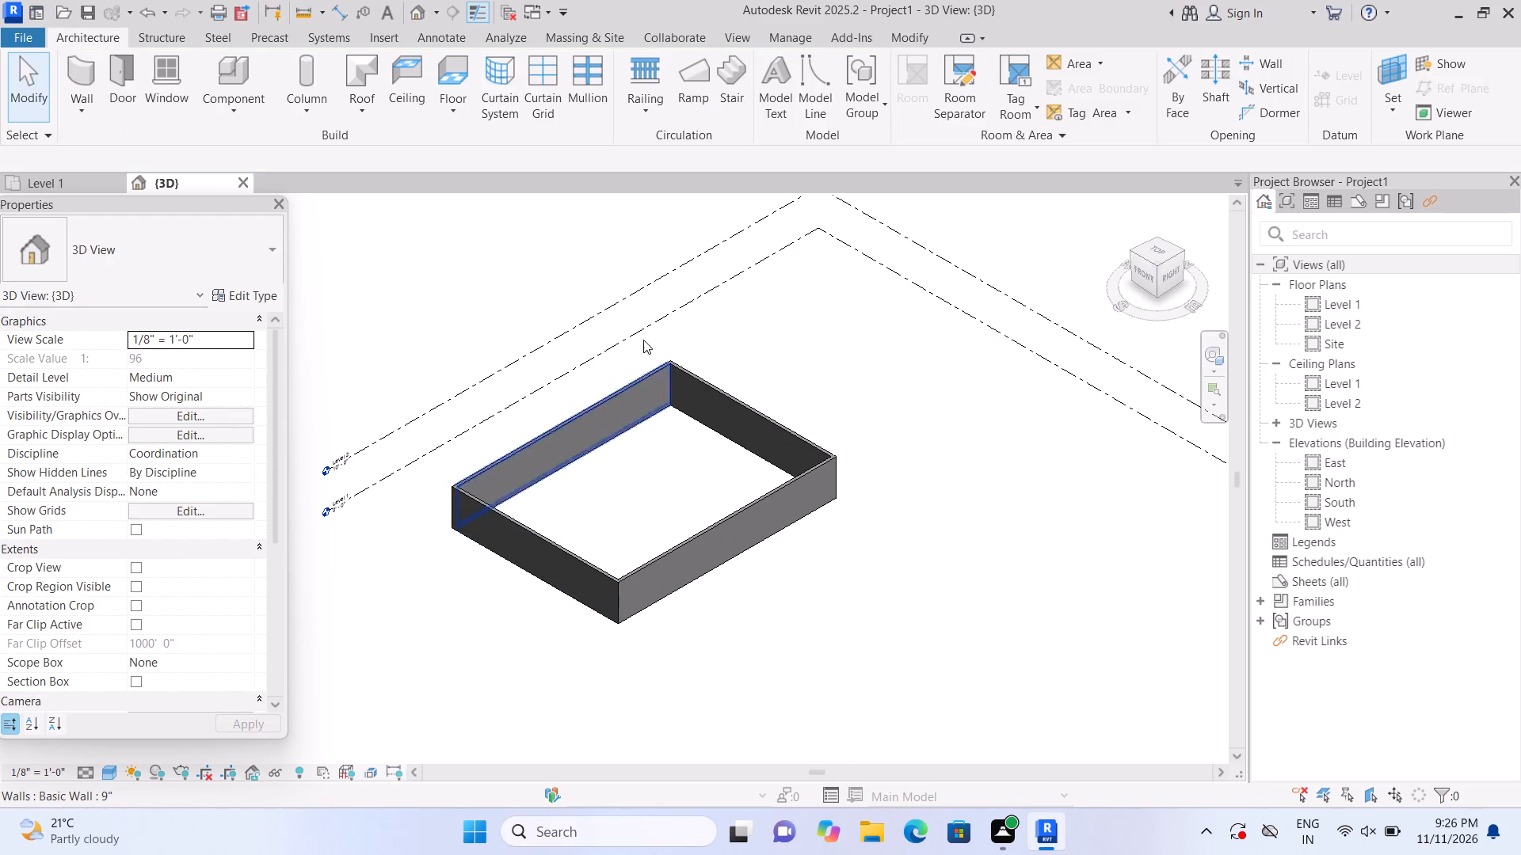
Examine the rectangular wall enclosure in the Level 1 floor plan and from several angles in the default 3D view.
double_click(1312, 300)
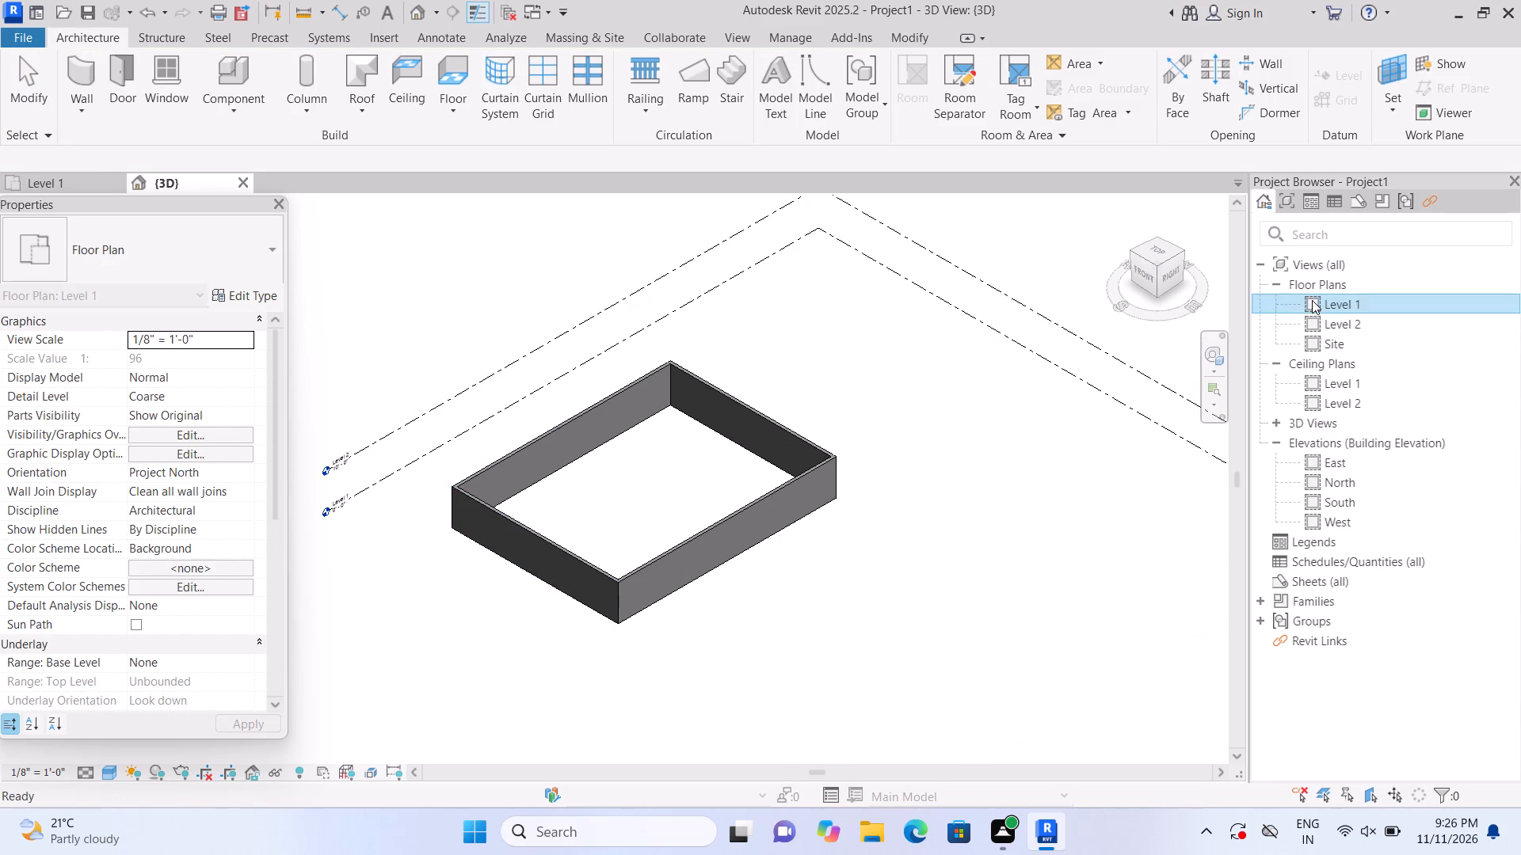
scroll(1172, 374, "down", 1)
scroll(1101, 388, "up", 2)
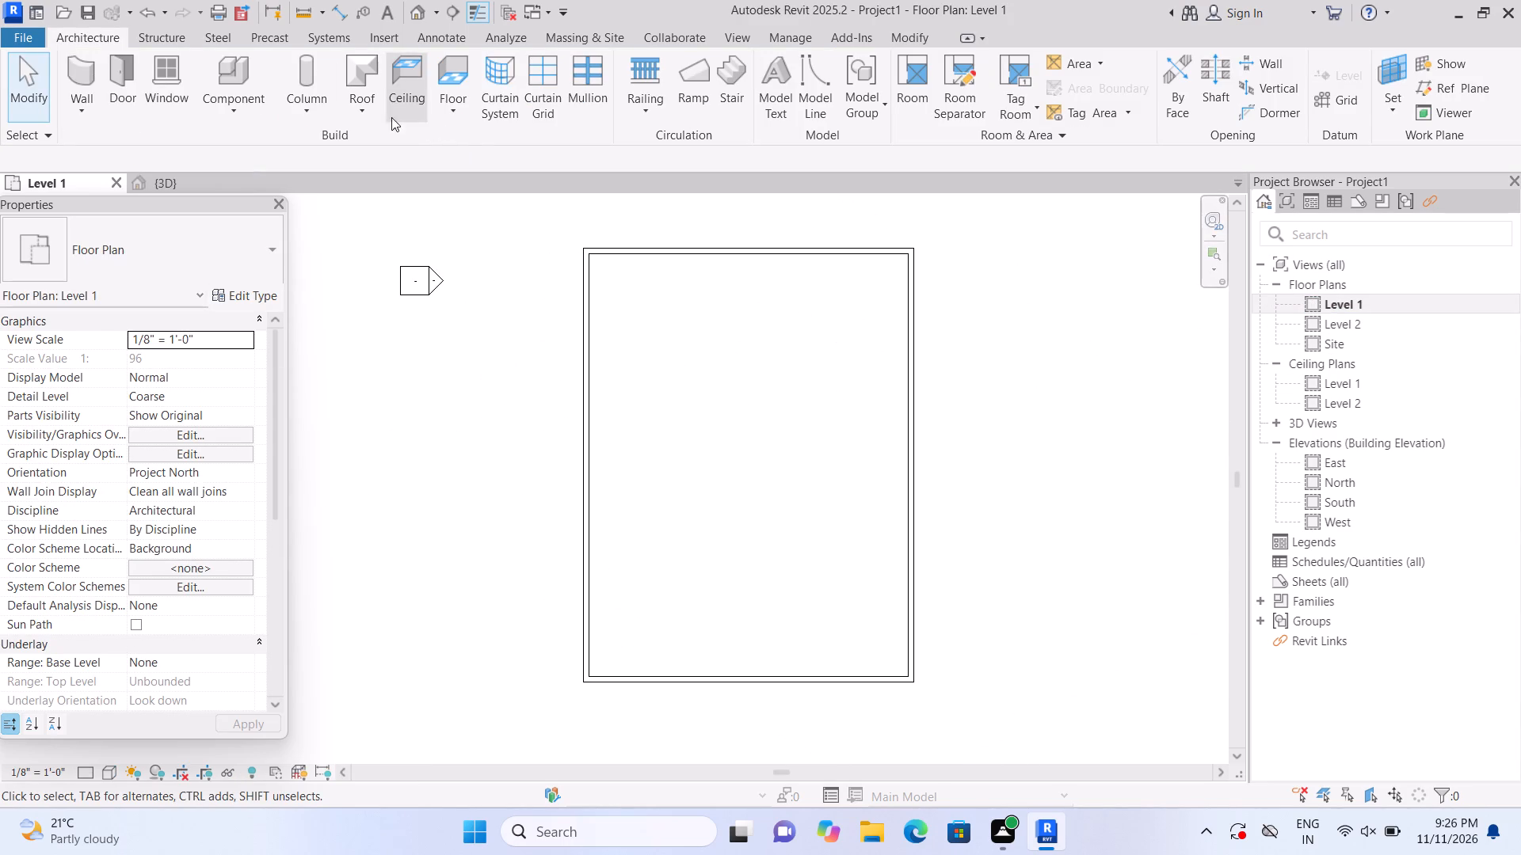
left_click(419, 11)
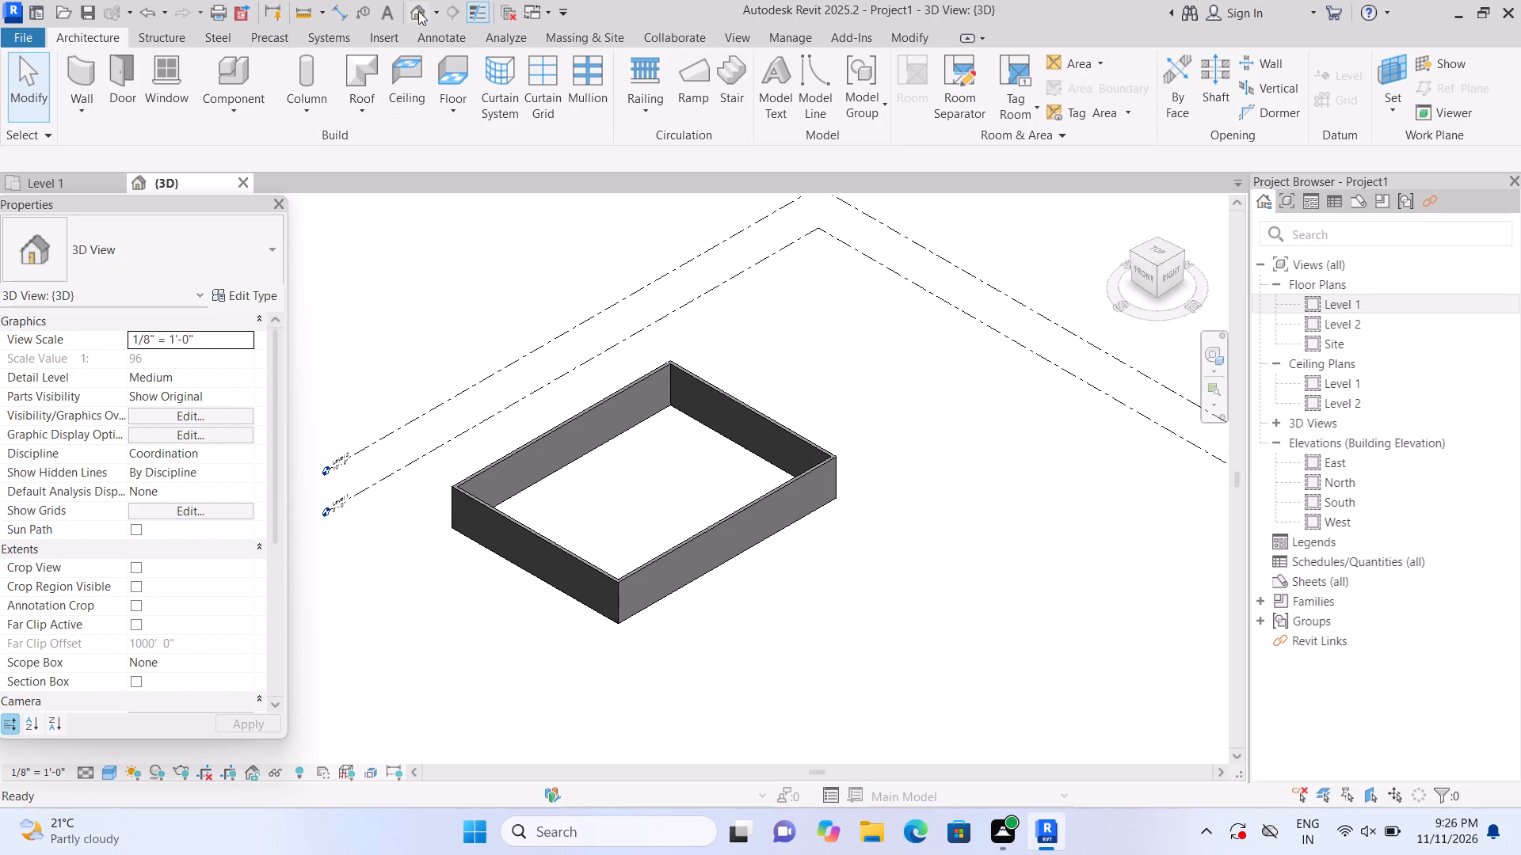
scroll(399, 725, "up", 1)
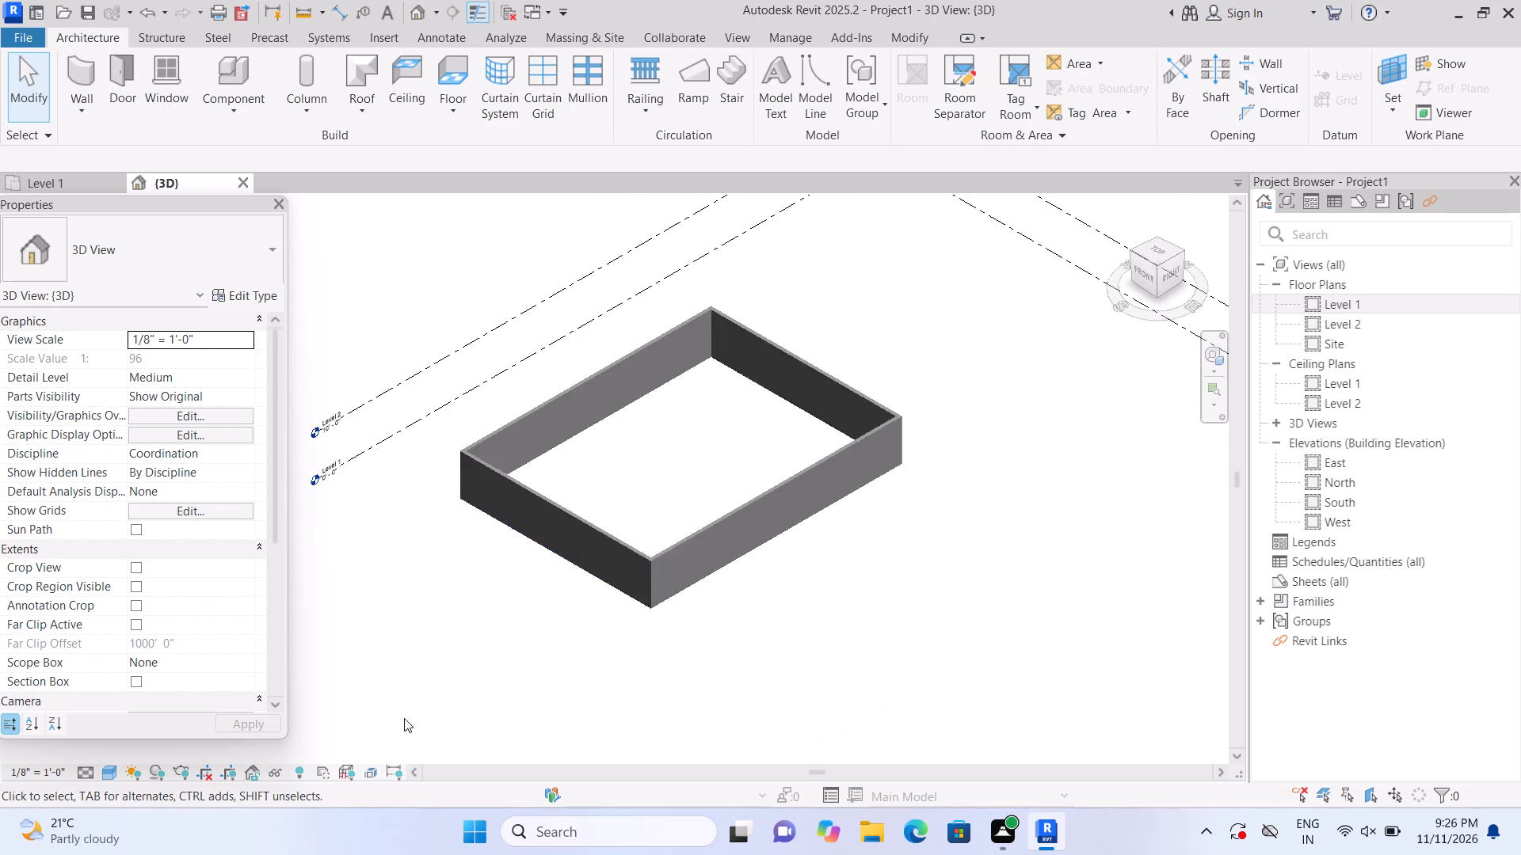
scroll(404, 718, "up", 1)
scroll(639, 468, "down", 3)
middle_click_drag(479, 674, 649, 0)
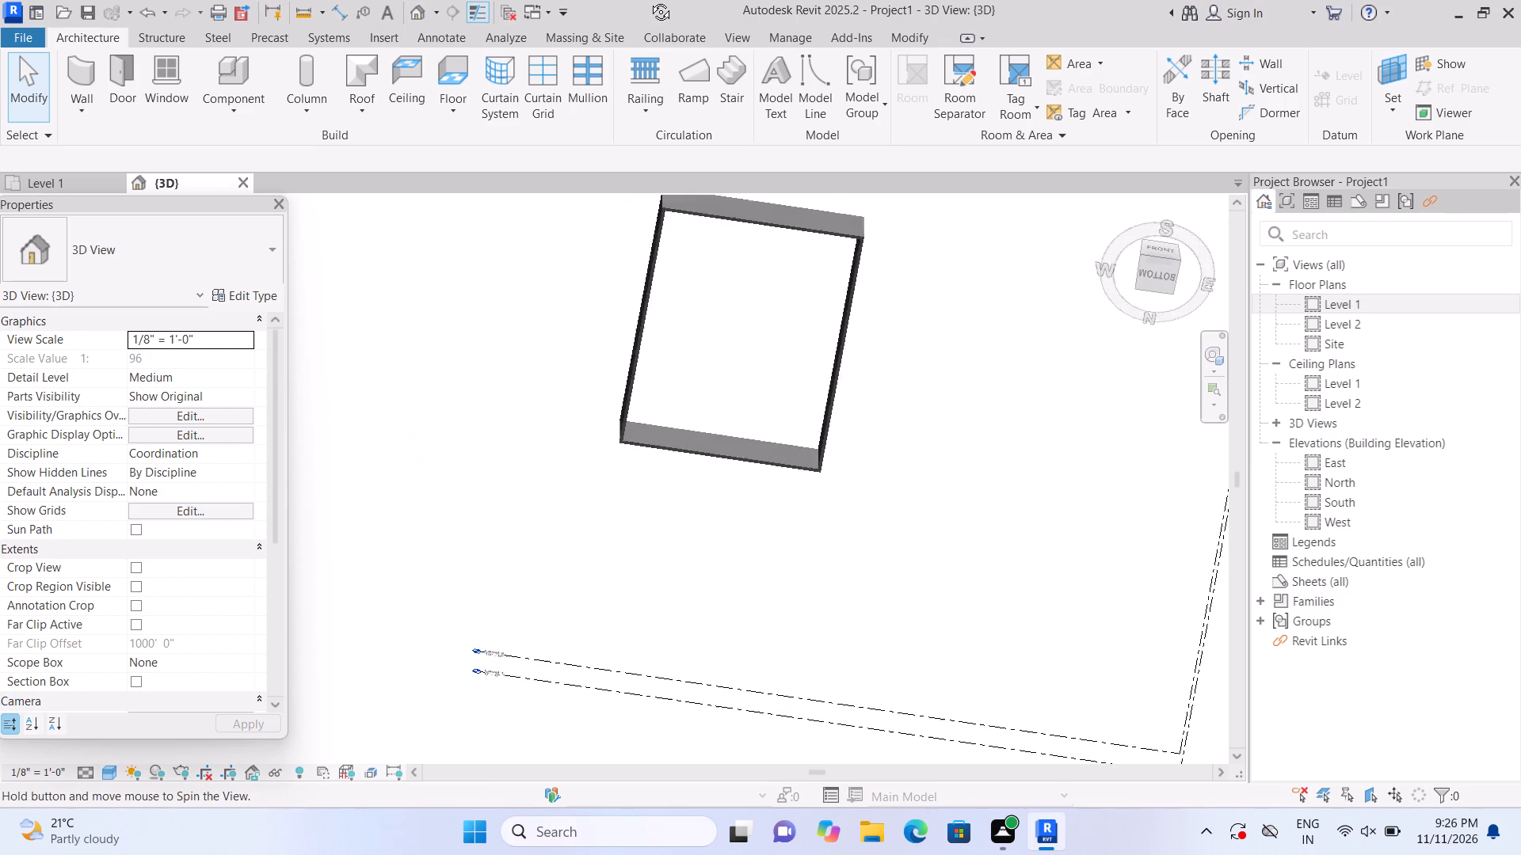
middle_click_drag(649, 0, 420, 778)
middle_click(420, 777, "shift")
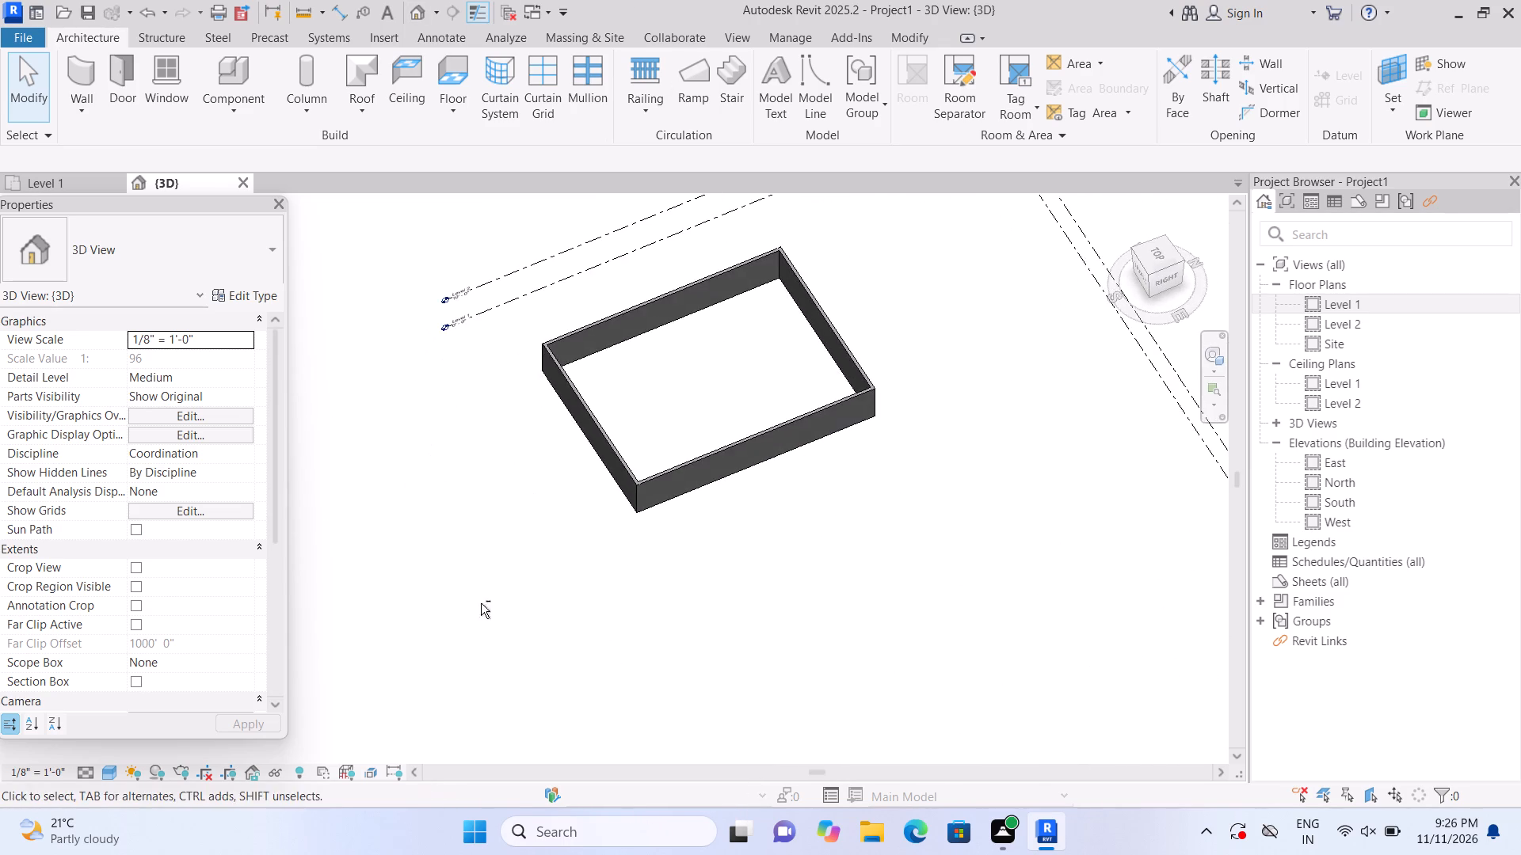
middle_click_drag(539, 353, 550, 318, "shift")
scroll(570, 437, "up", 2)
middle_click_drag(547, 566, 616, 440)
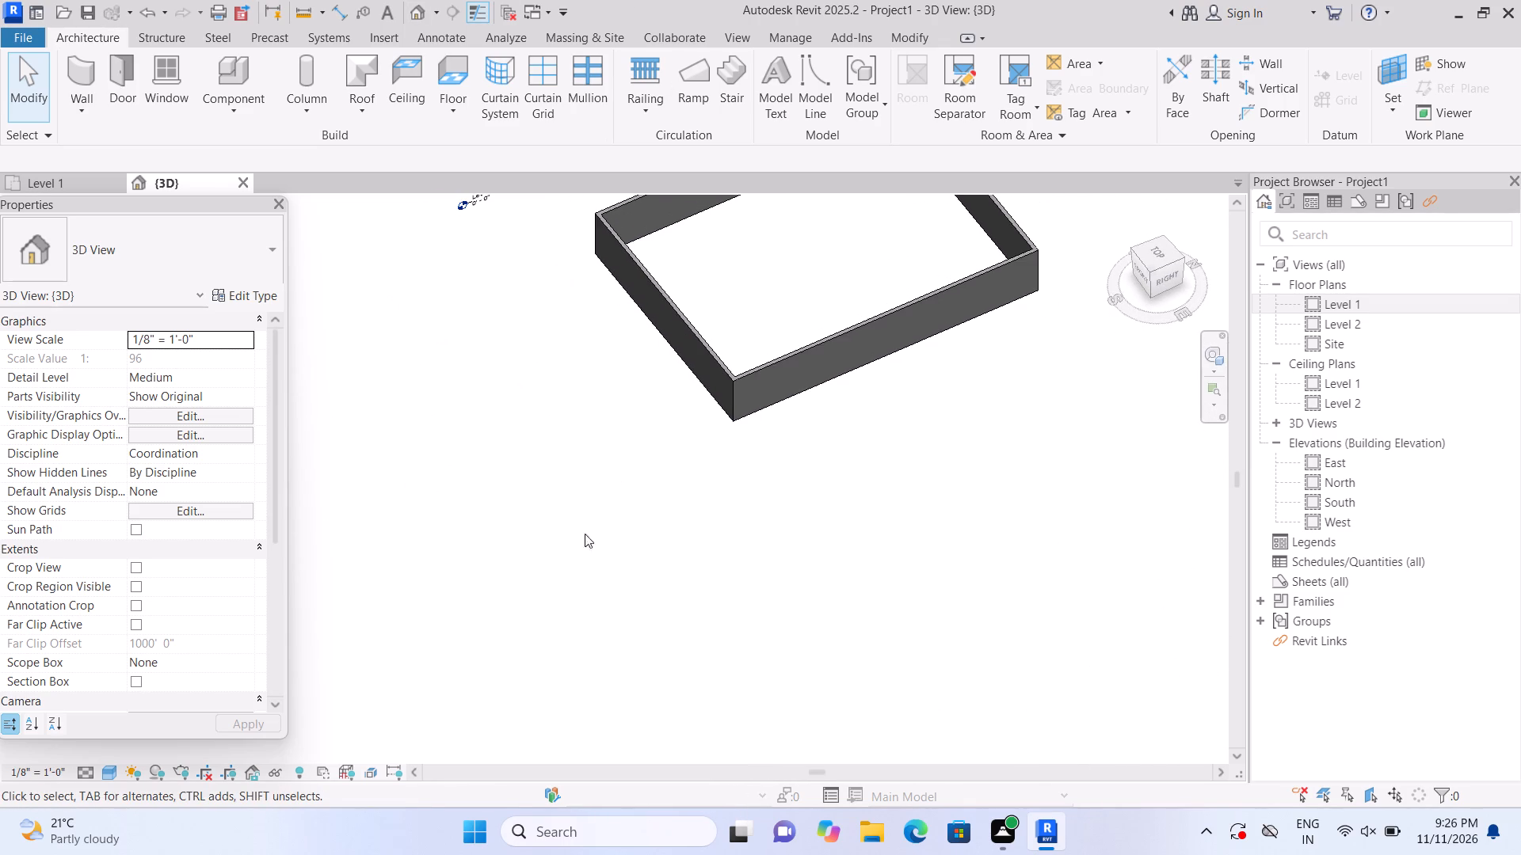
scroll(648, 427, "down", 4)
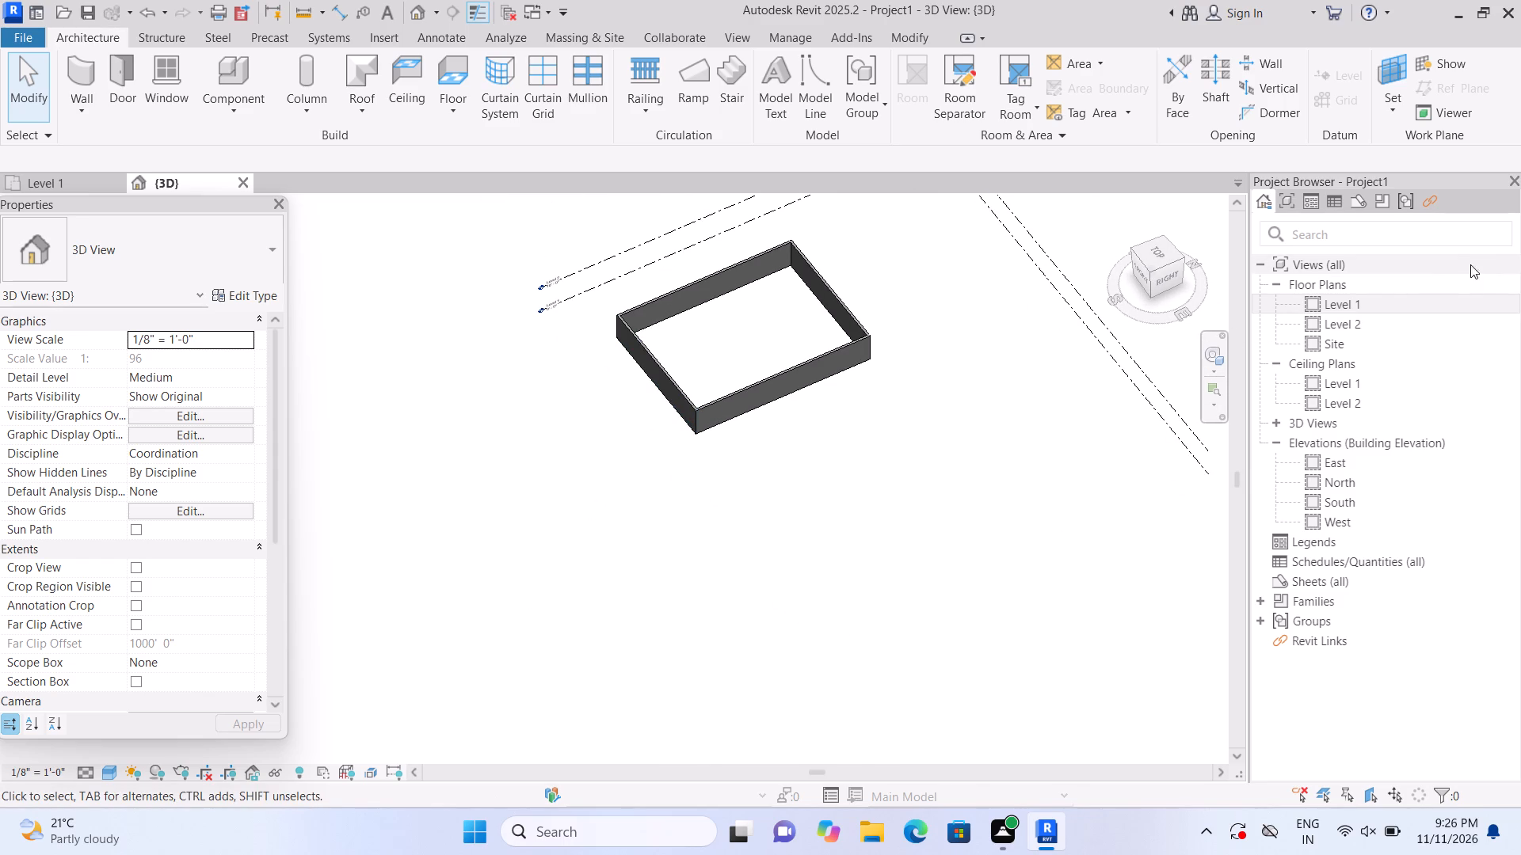
Return to the Level 1 floor plan and delete the north and west 9" walls of the rectangle.
double_click(1318, 298)
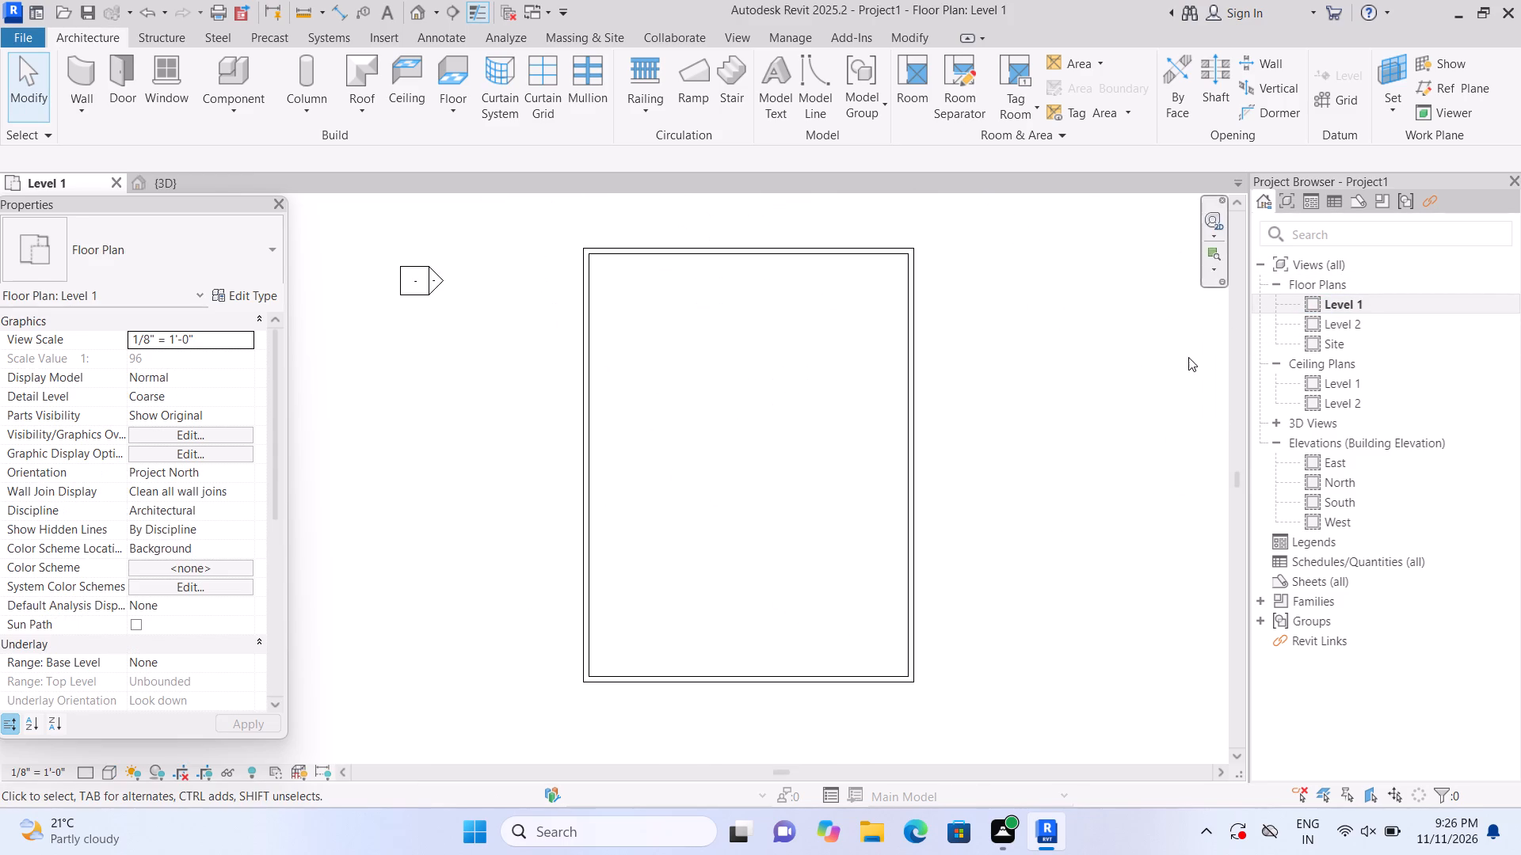
scroll(1188, 358, "down", 2)
left_click(672, 234)
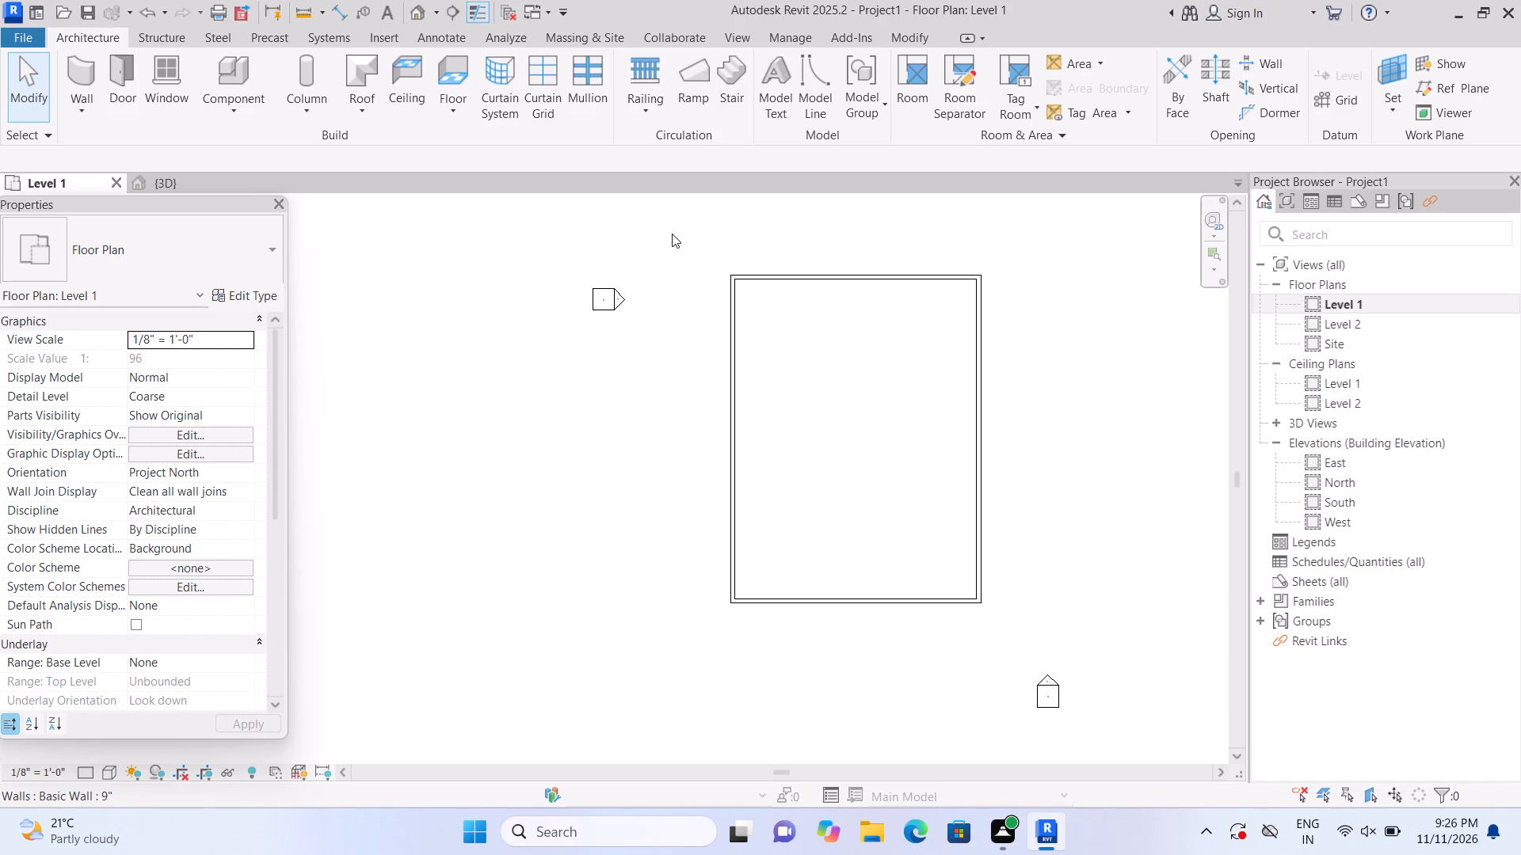
left_click(839, 286)
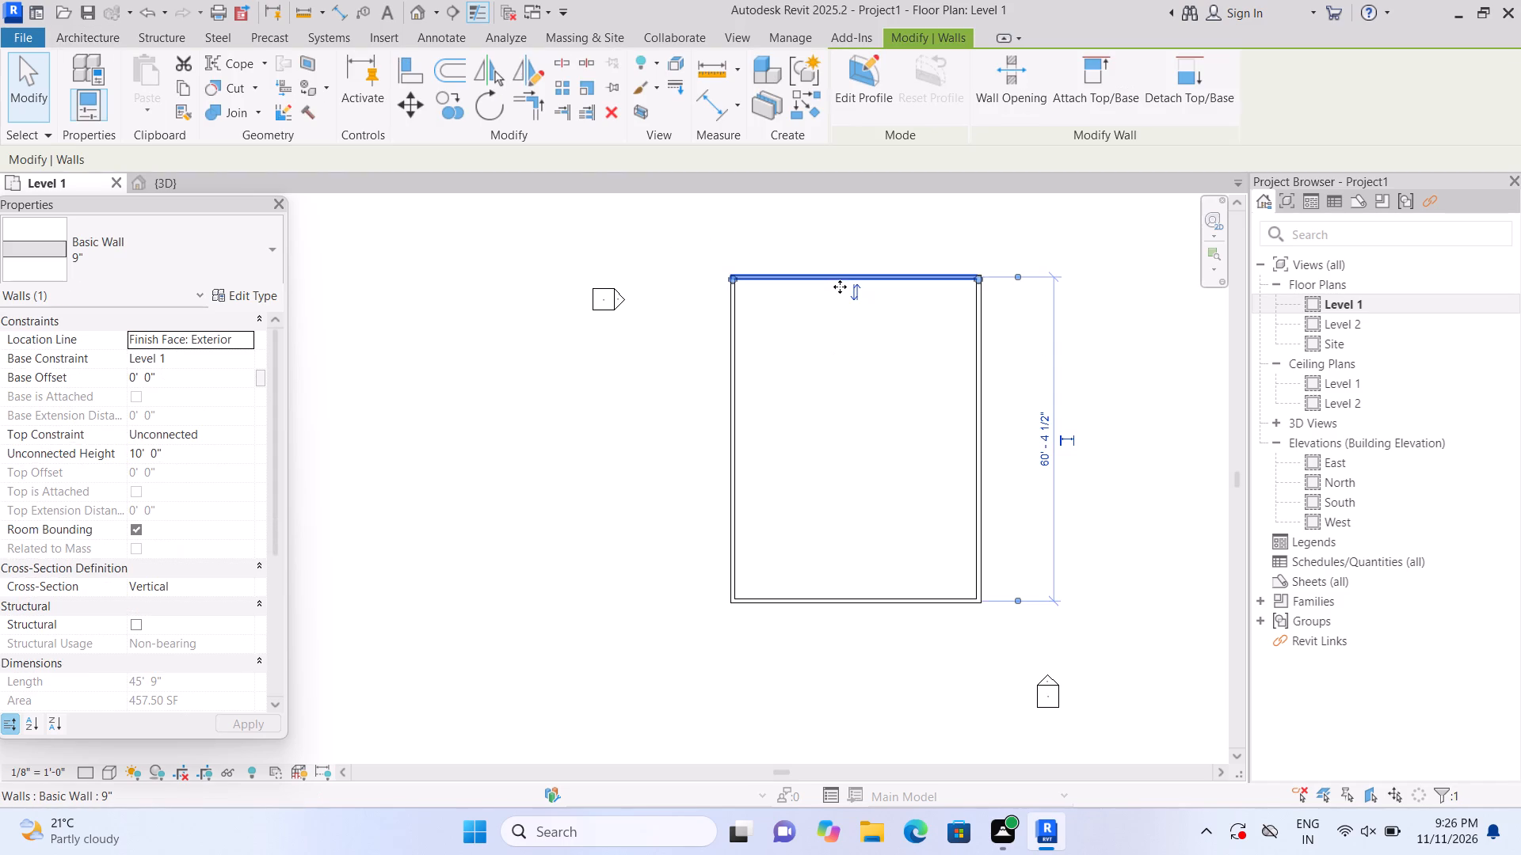
key("Delete")
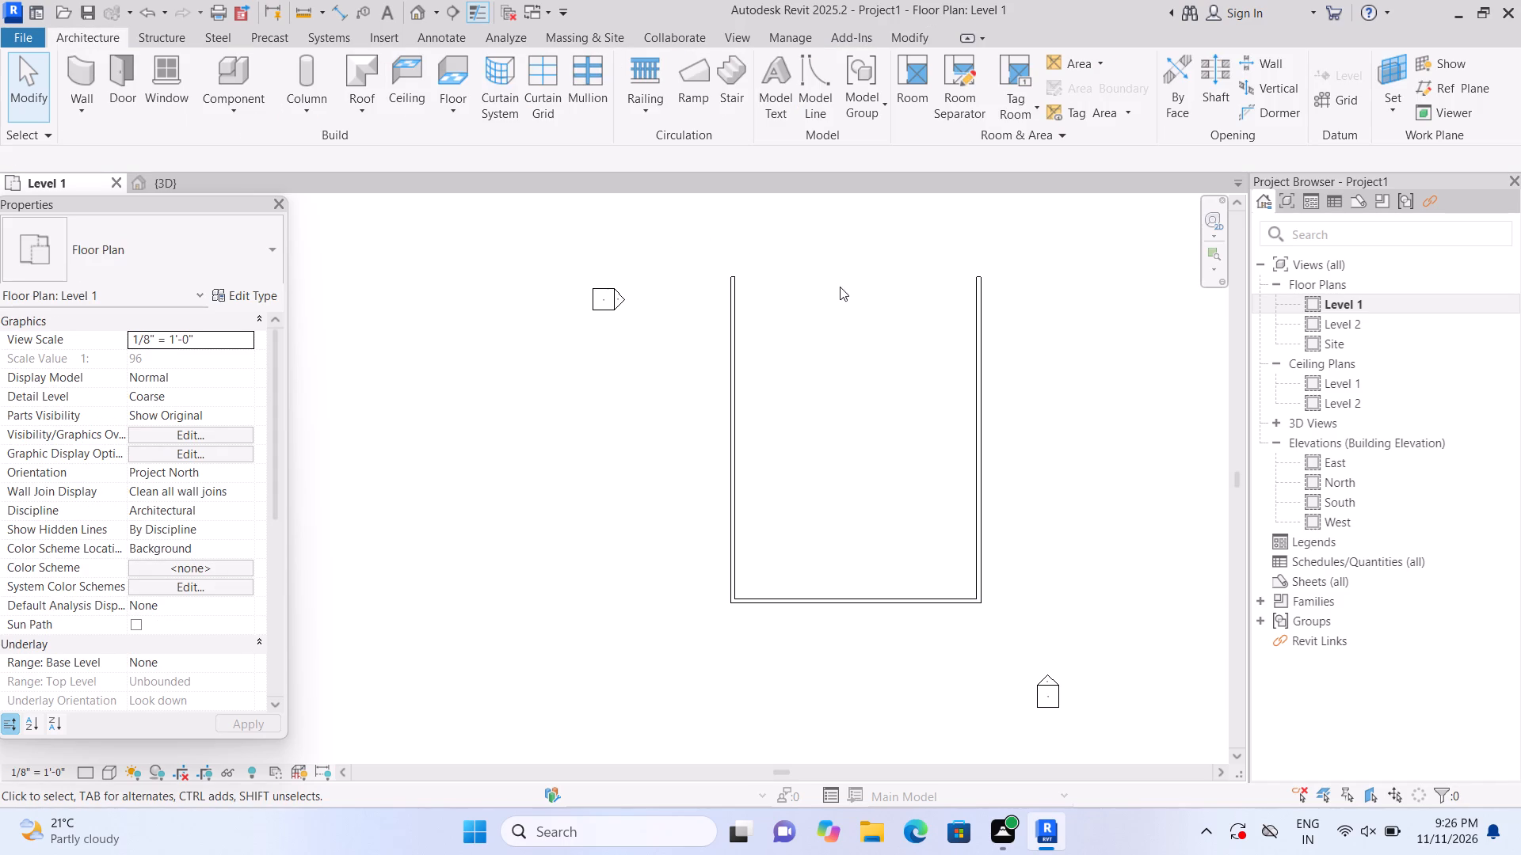
left_click(731, 450)
key("Delete")
Select the 9" south wall of the former rectangle in the Level 1 plan.
left_click(810, 614)
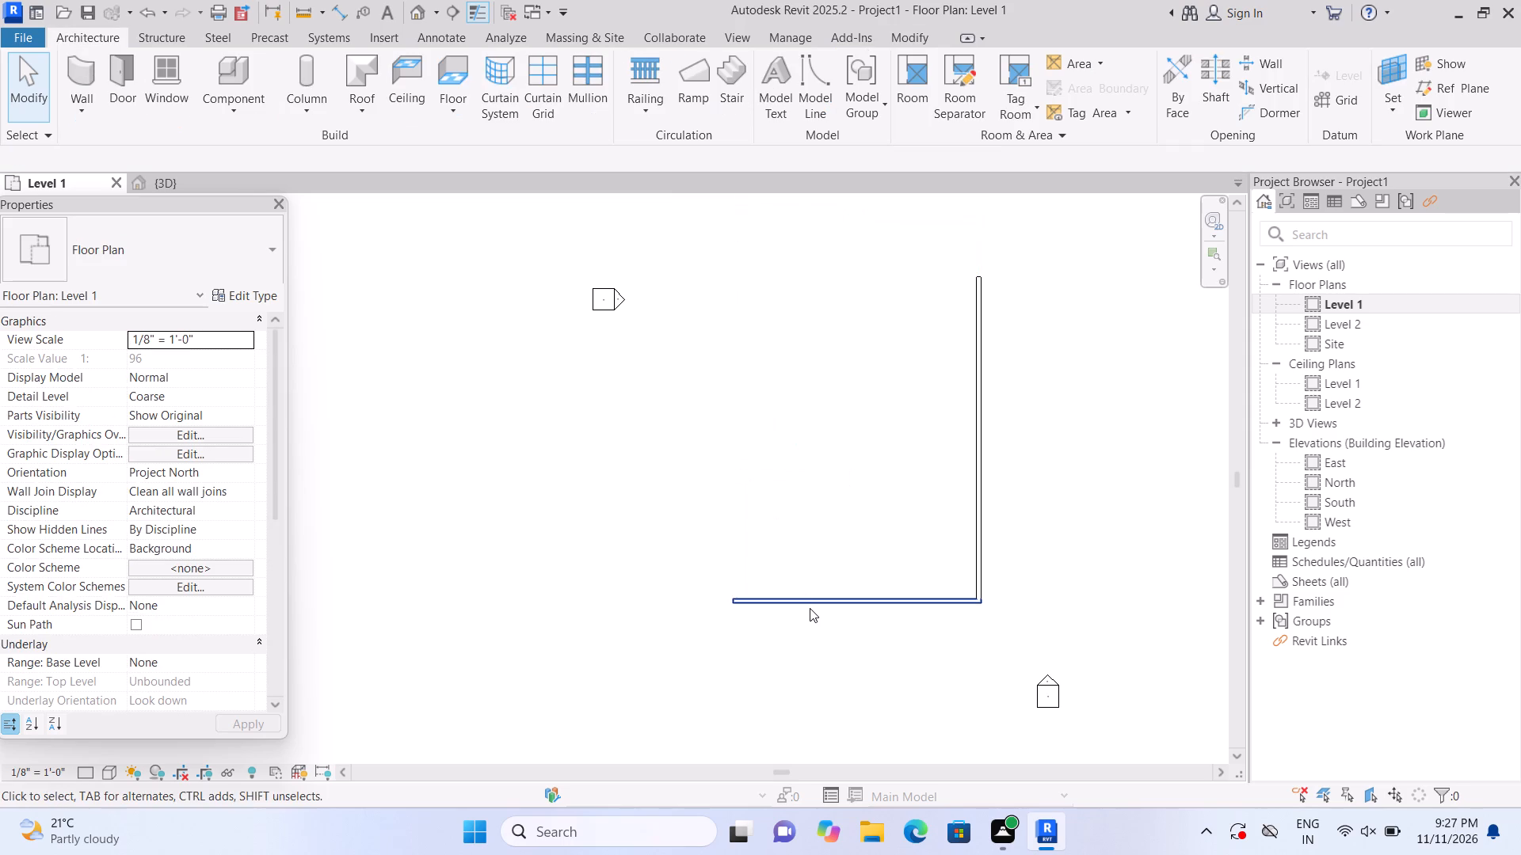
double_click(810, 607)
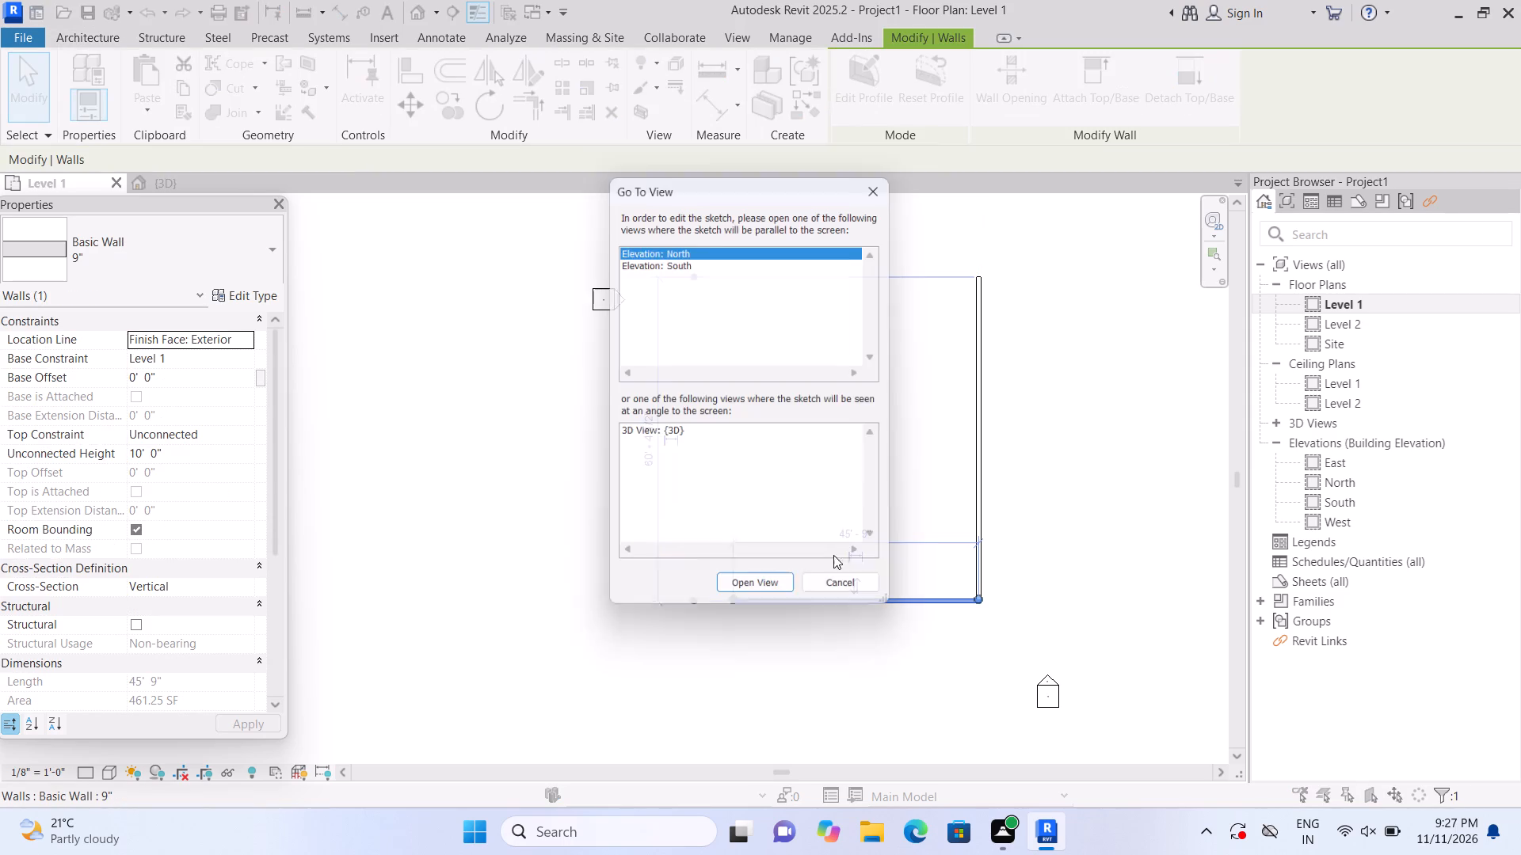
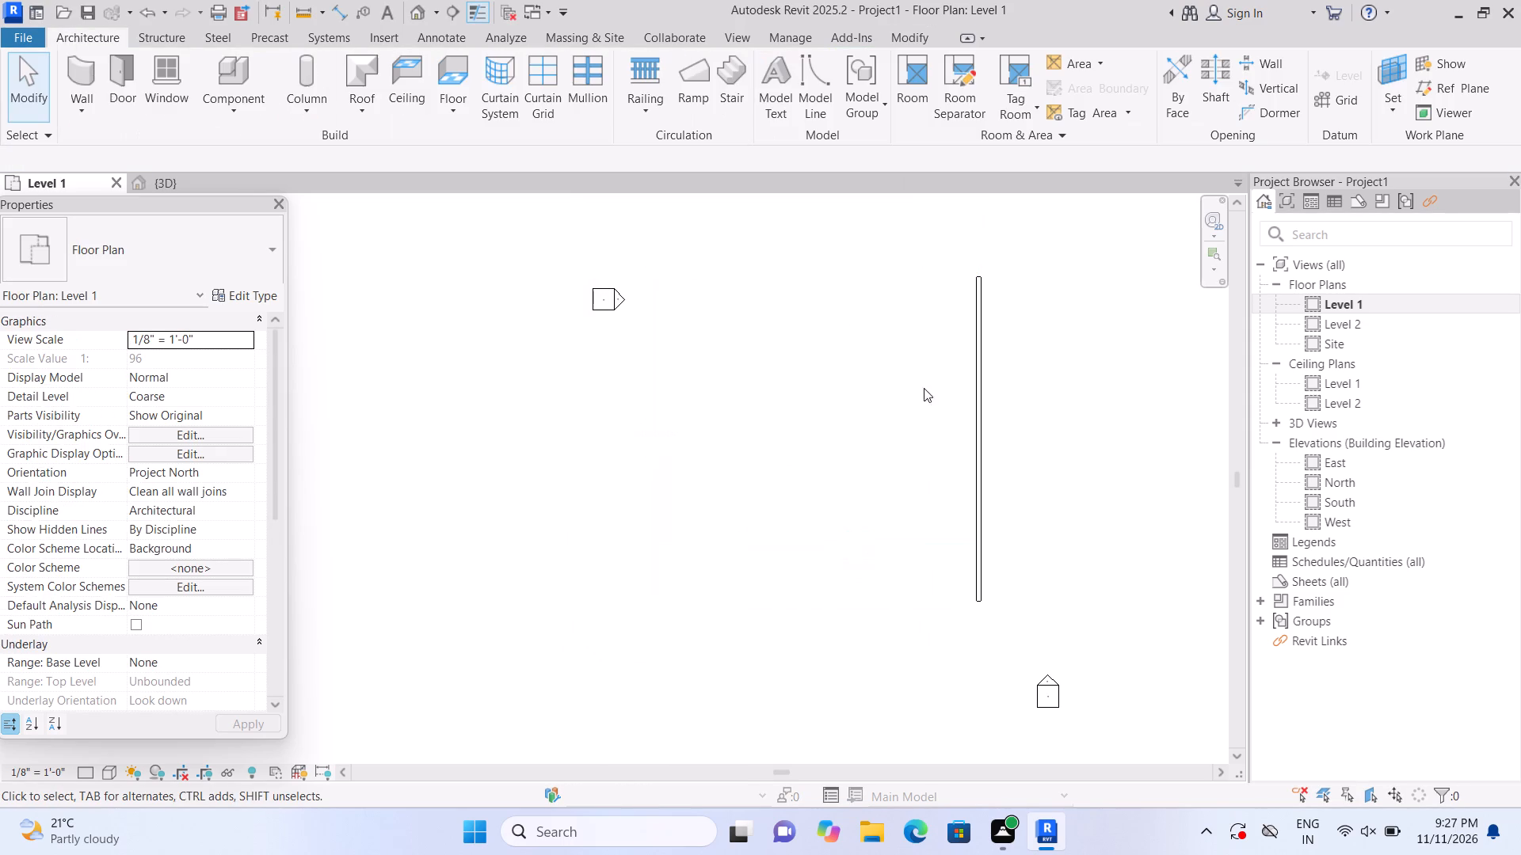
Delete the remaining east wall of the former rectangle in the Level 1 floor plan.
left_click(973, 436)
key("Delete")
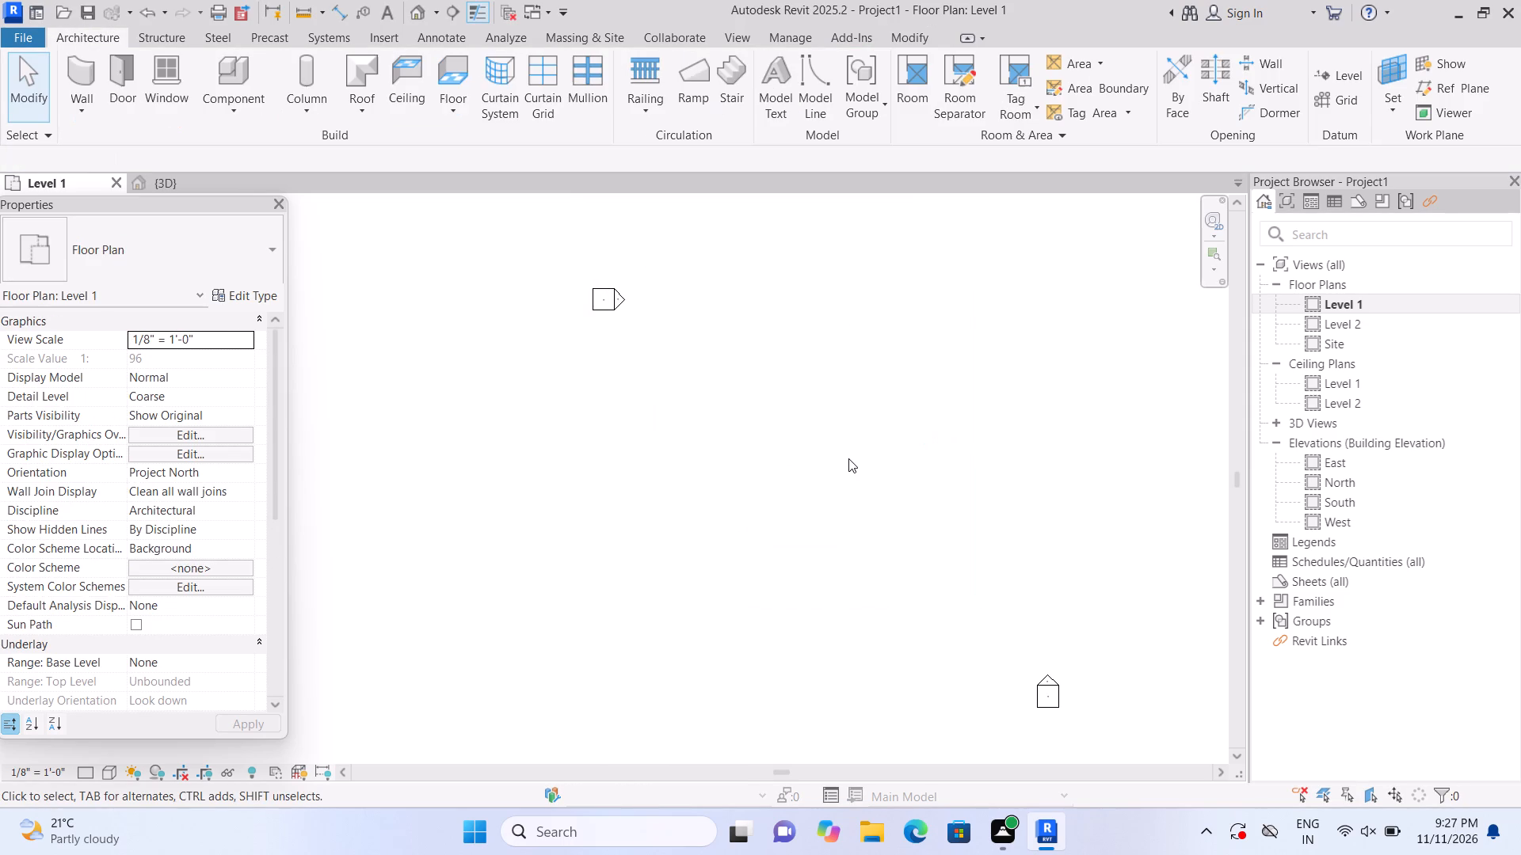
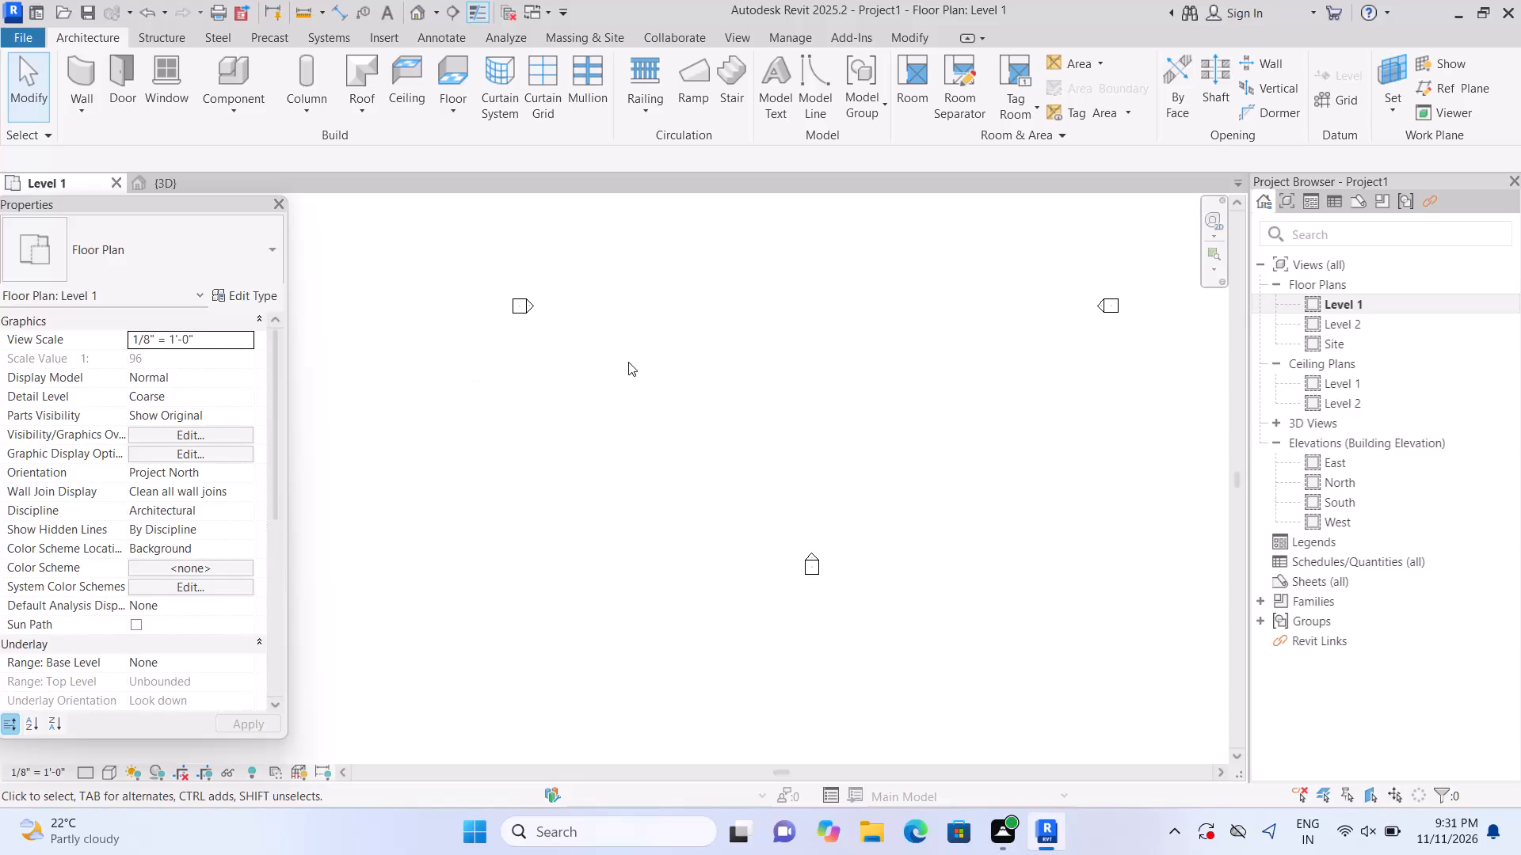
Draw a closed rectangle of Basic Wall 9" walls between the elevation markers, 45' along the south and north sides and 50' along the east and west.
middle_click_drag(548, 493, 518, 553)
middle_click_drag(734, 409, 764, 552)
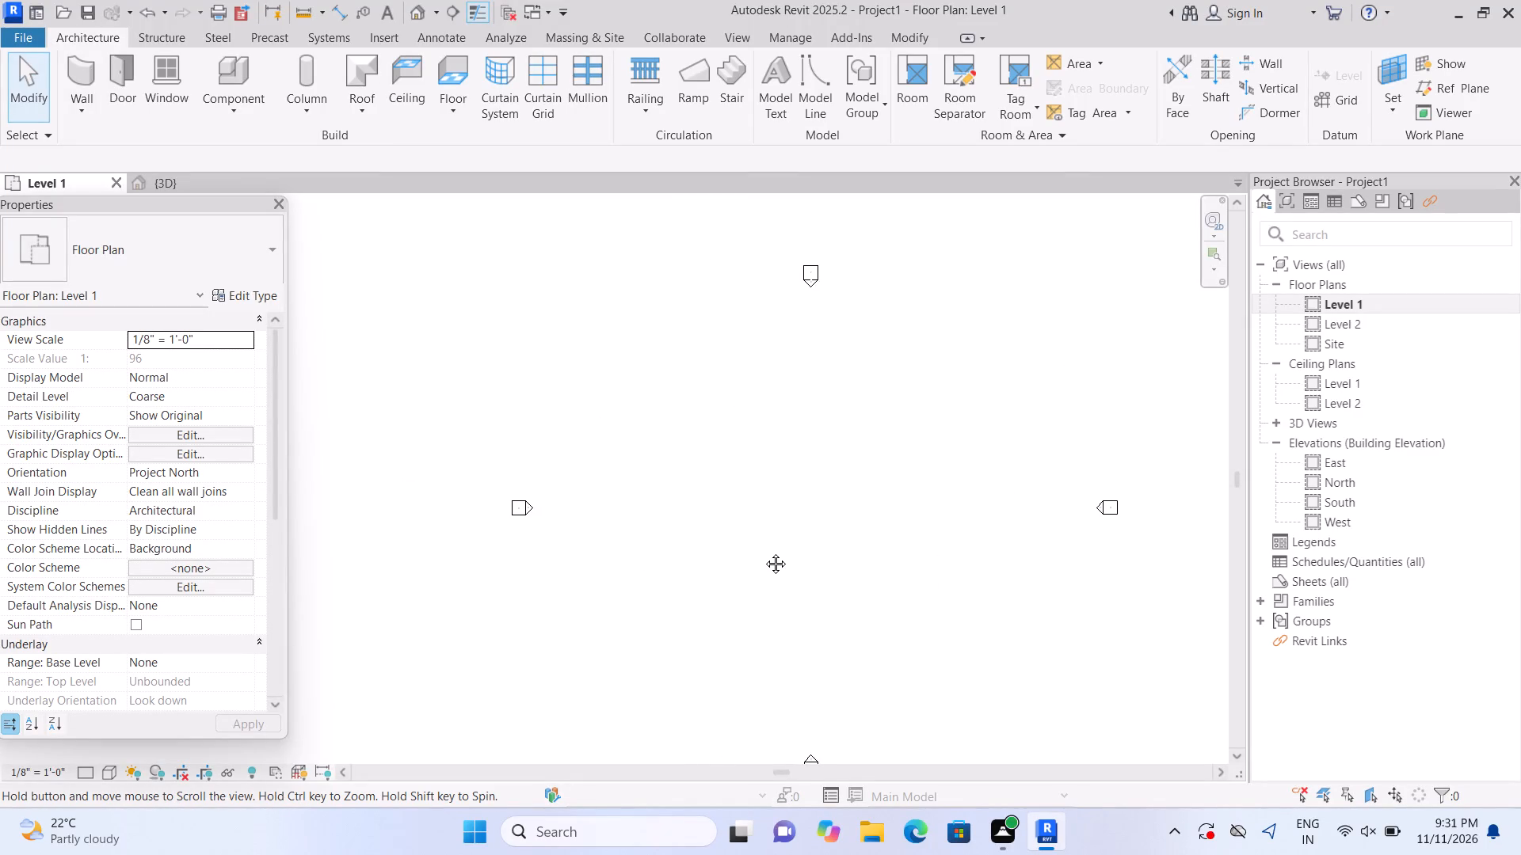
middle_click_drag(764, 552, 754, 519)
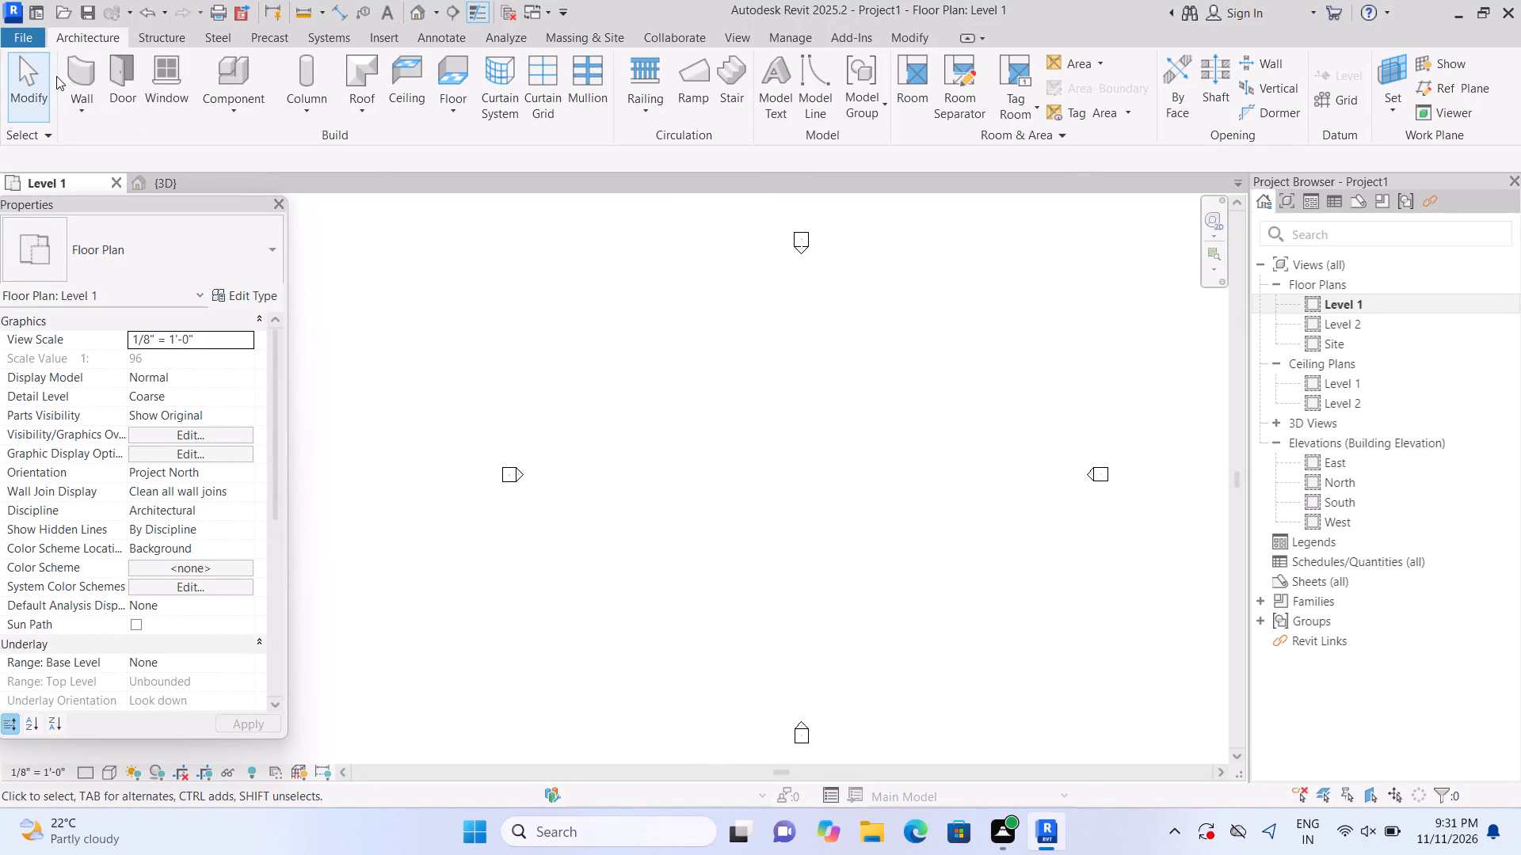
left_click(75, 70)
left_click(237, 234)
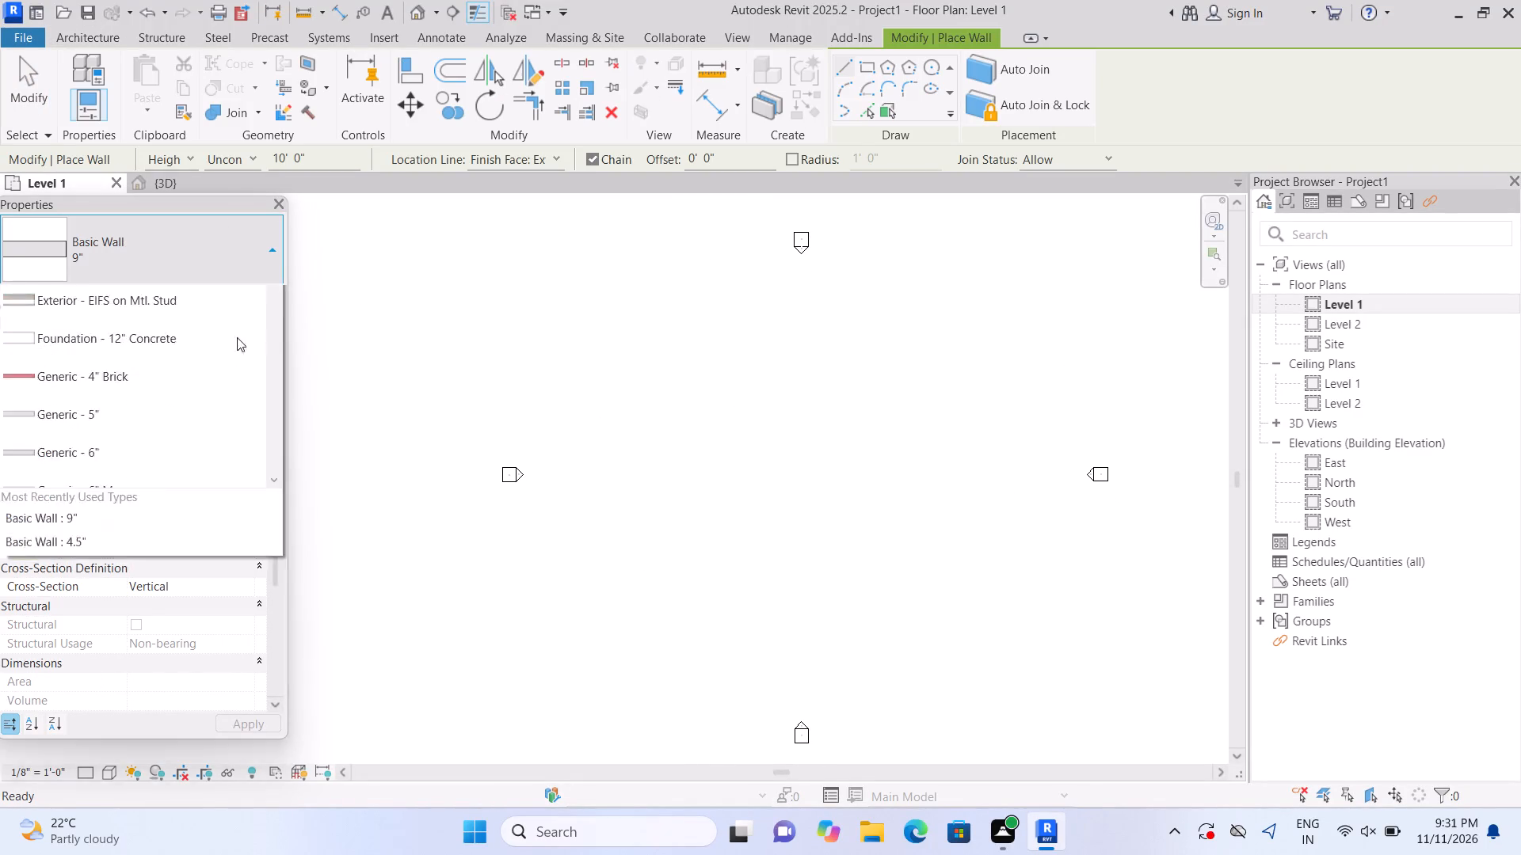
scroll(225, 428, "up", 5)
left_click(172, 386)
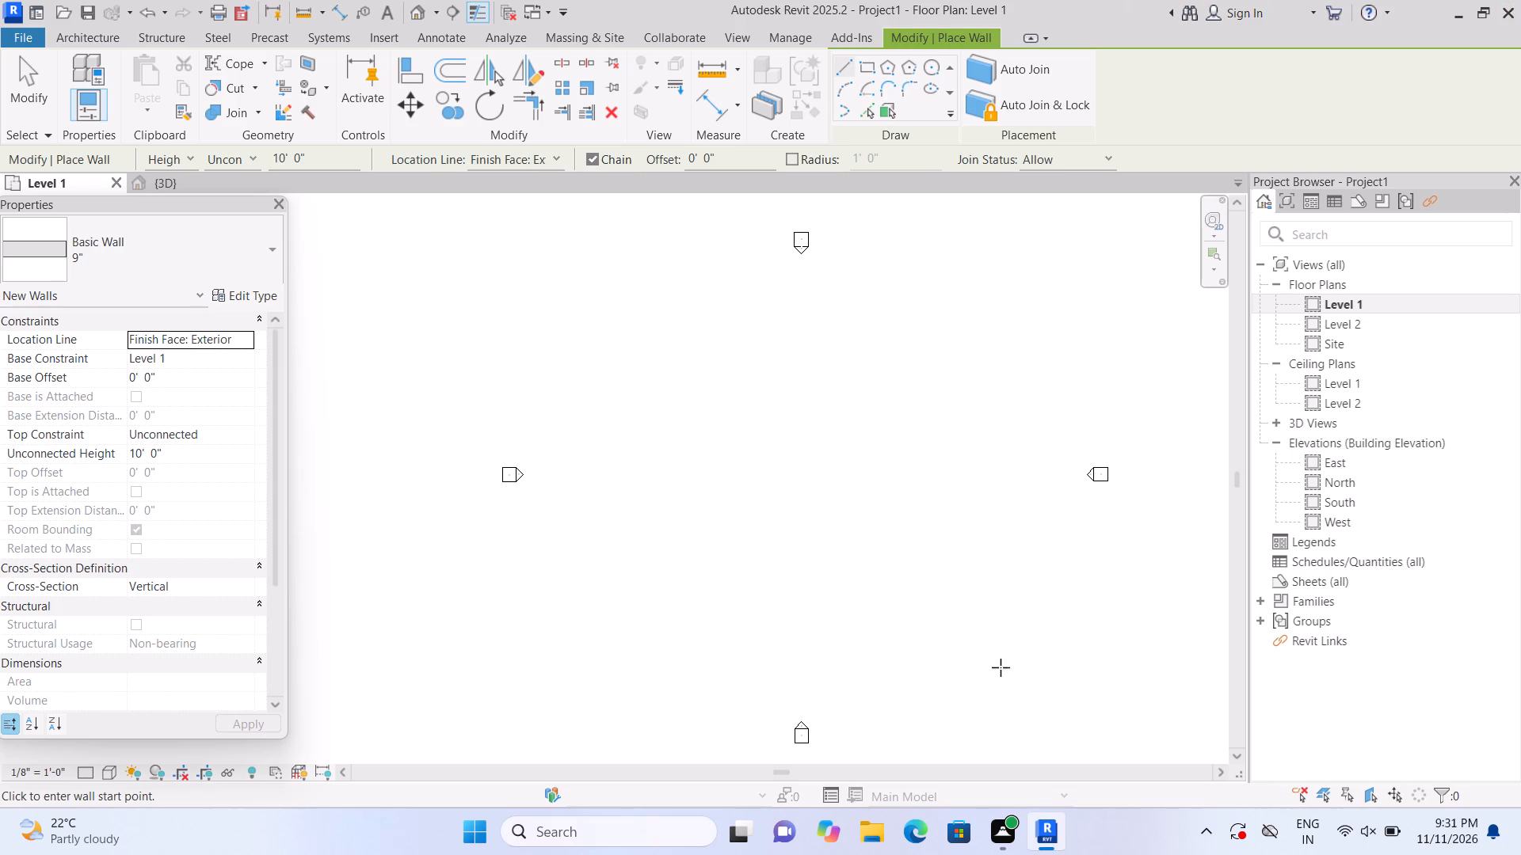
left_click(597, 649)
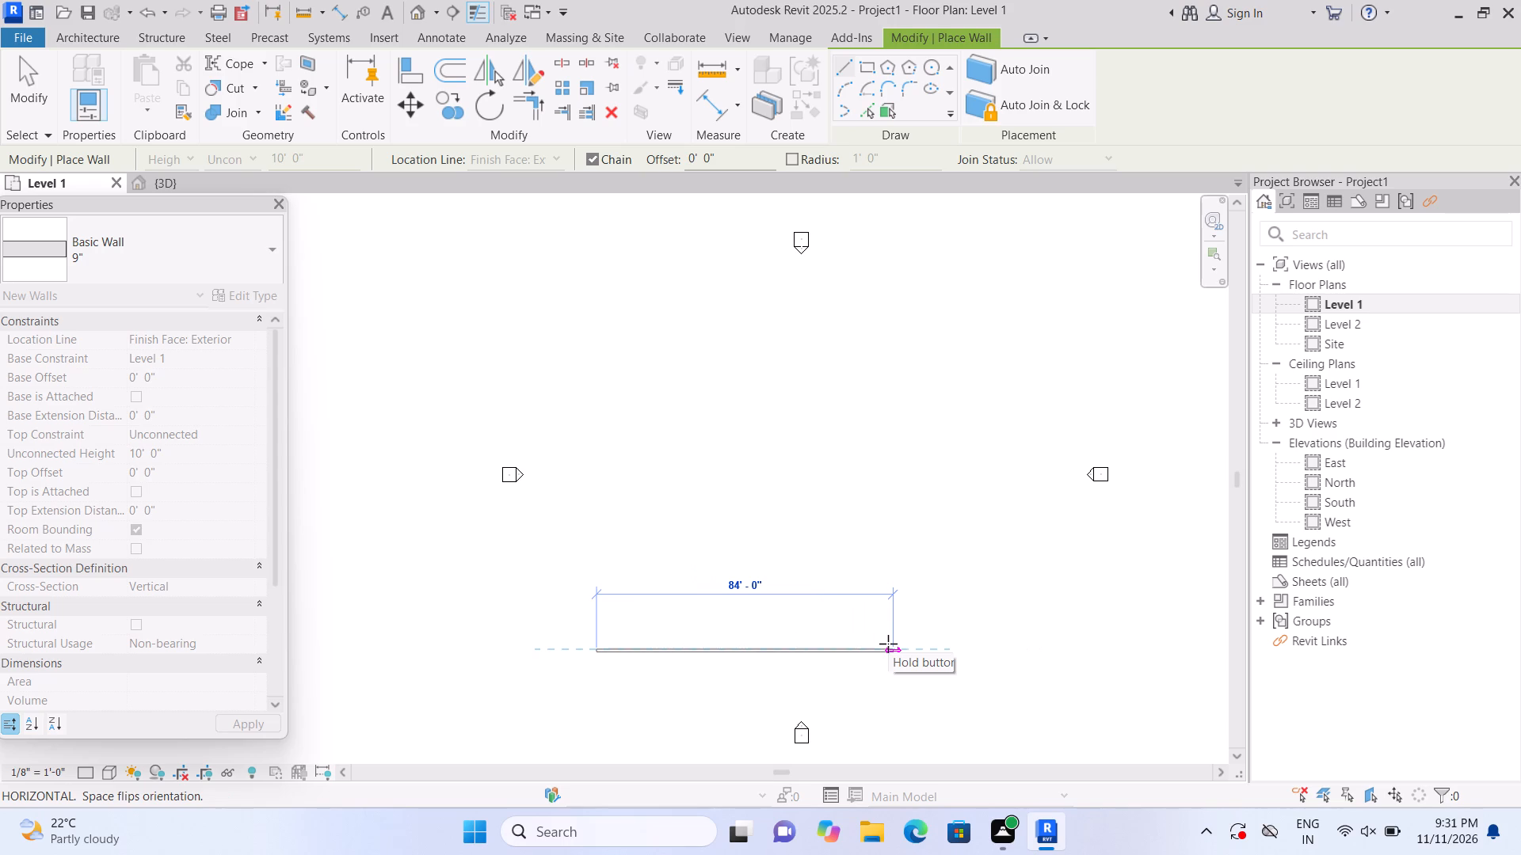
type("45'")
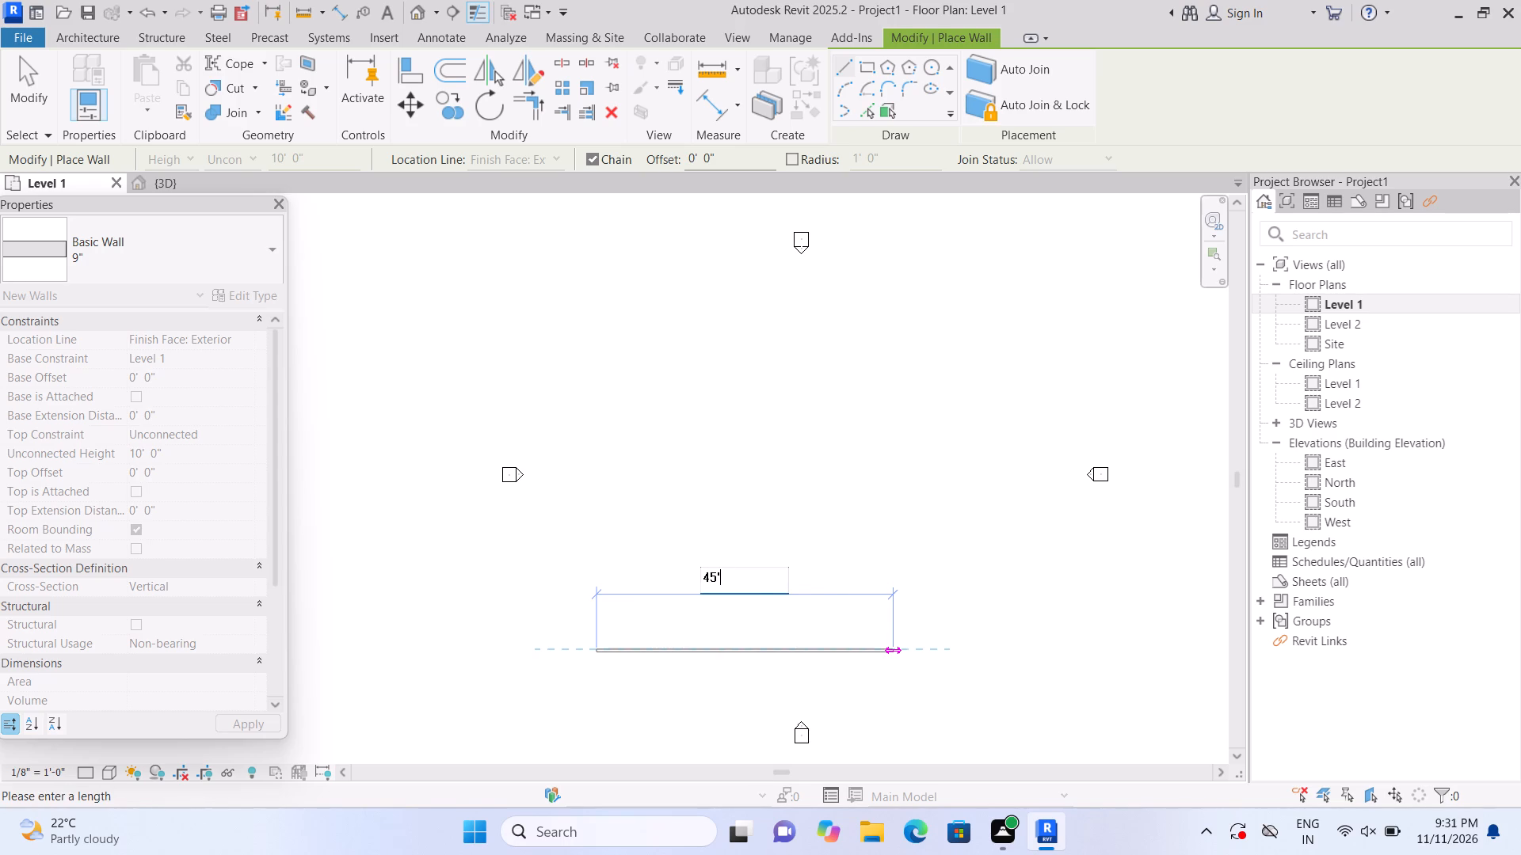
key("Return")
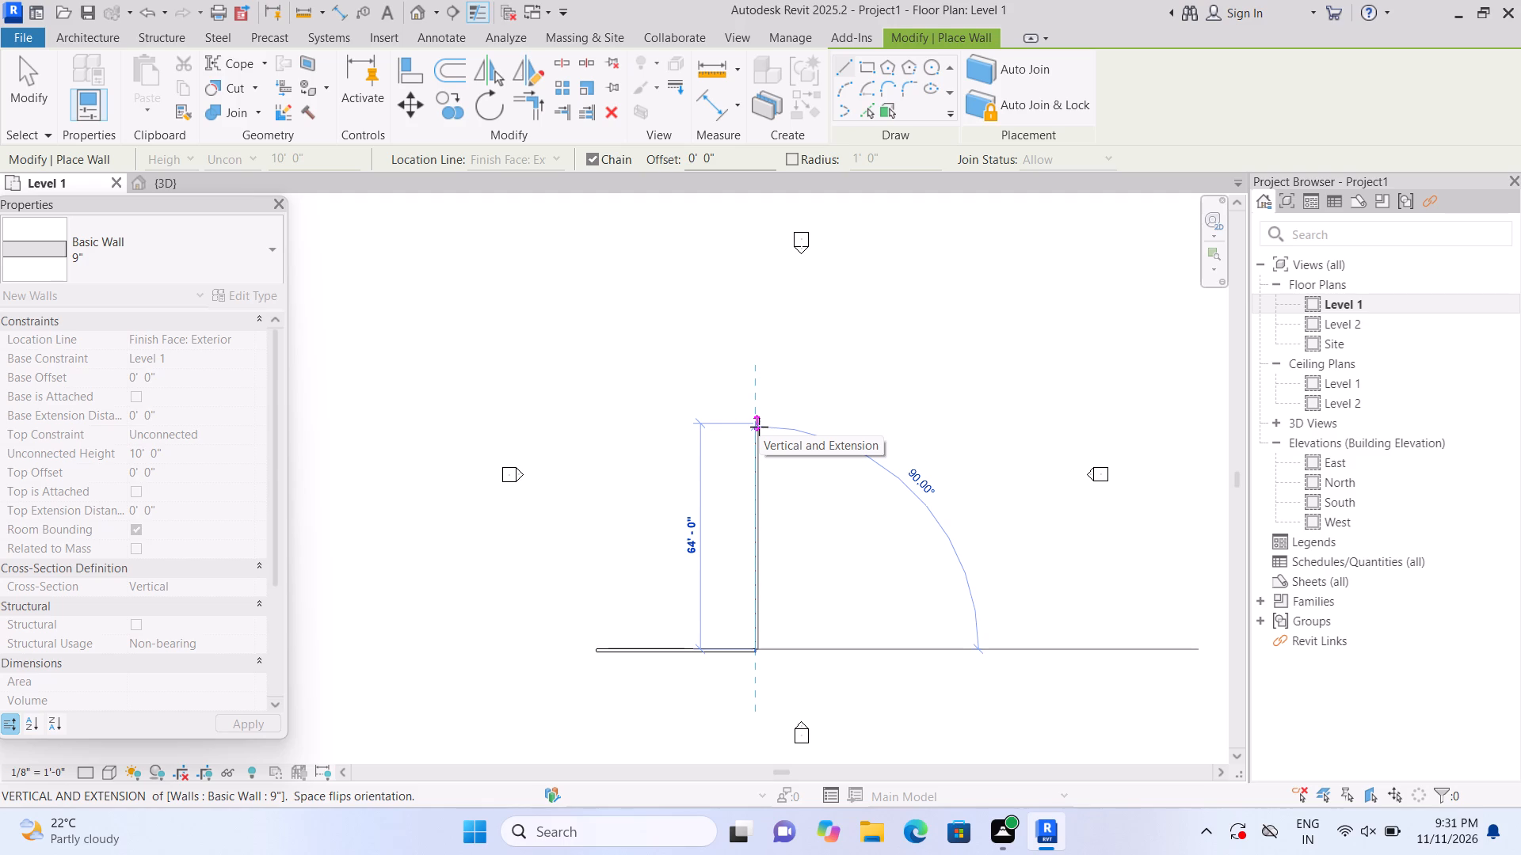
type("50'")
key("Return")
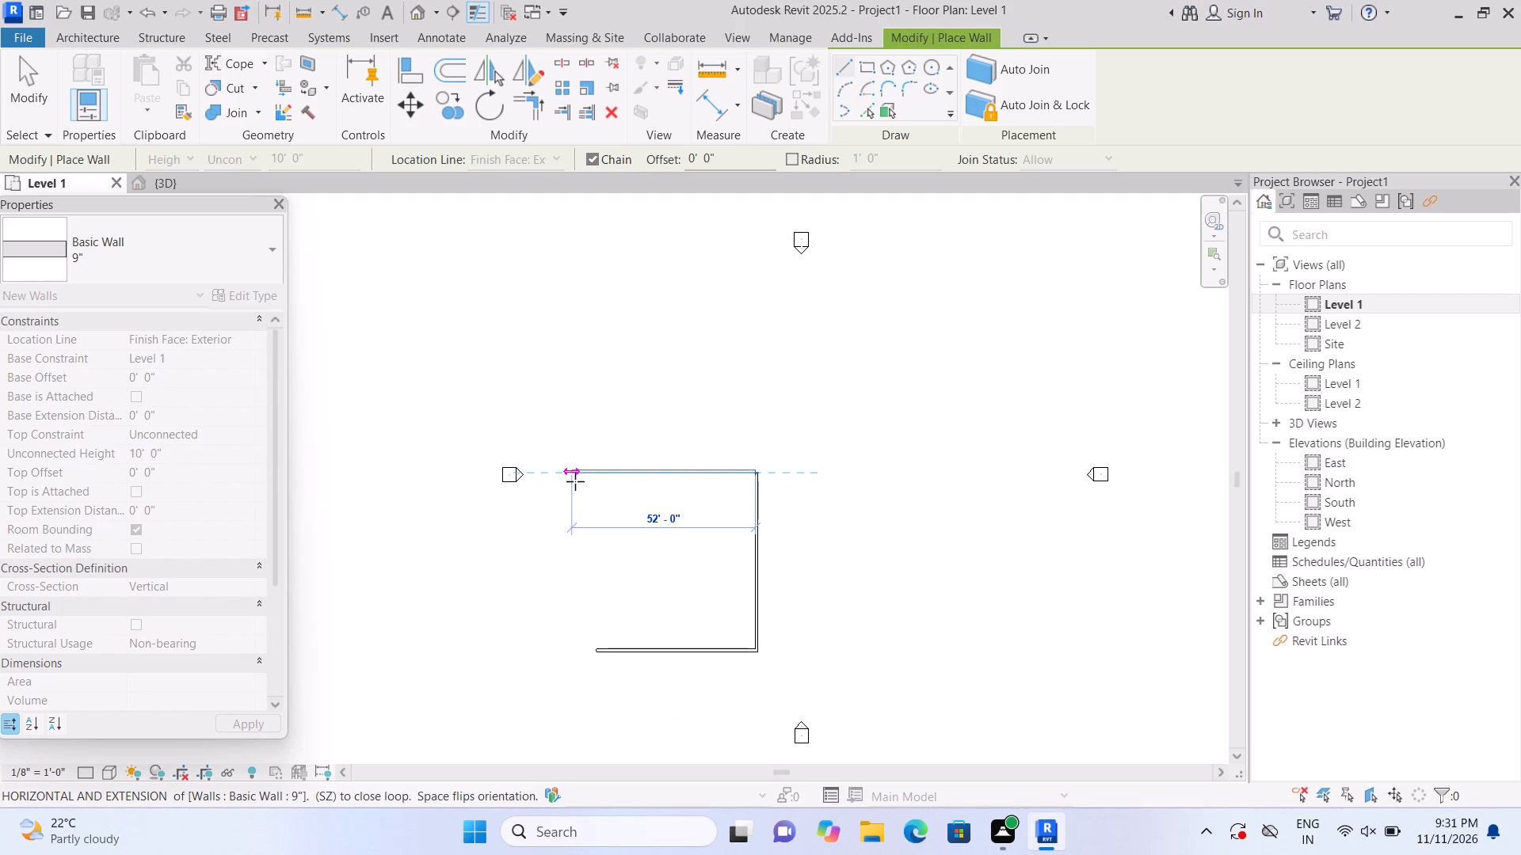
type("45'")
key("Return")
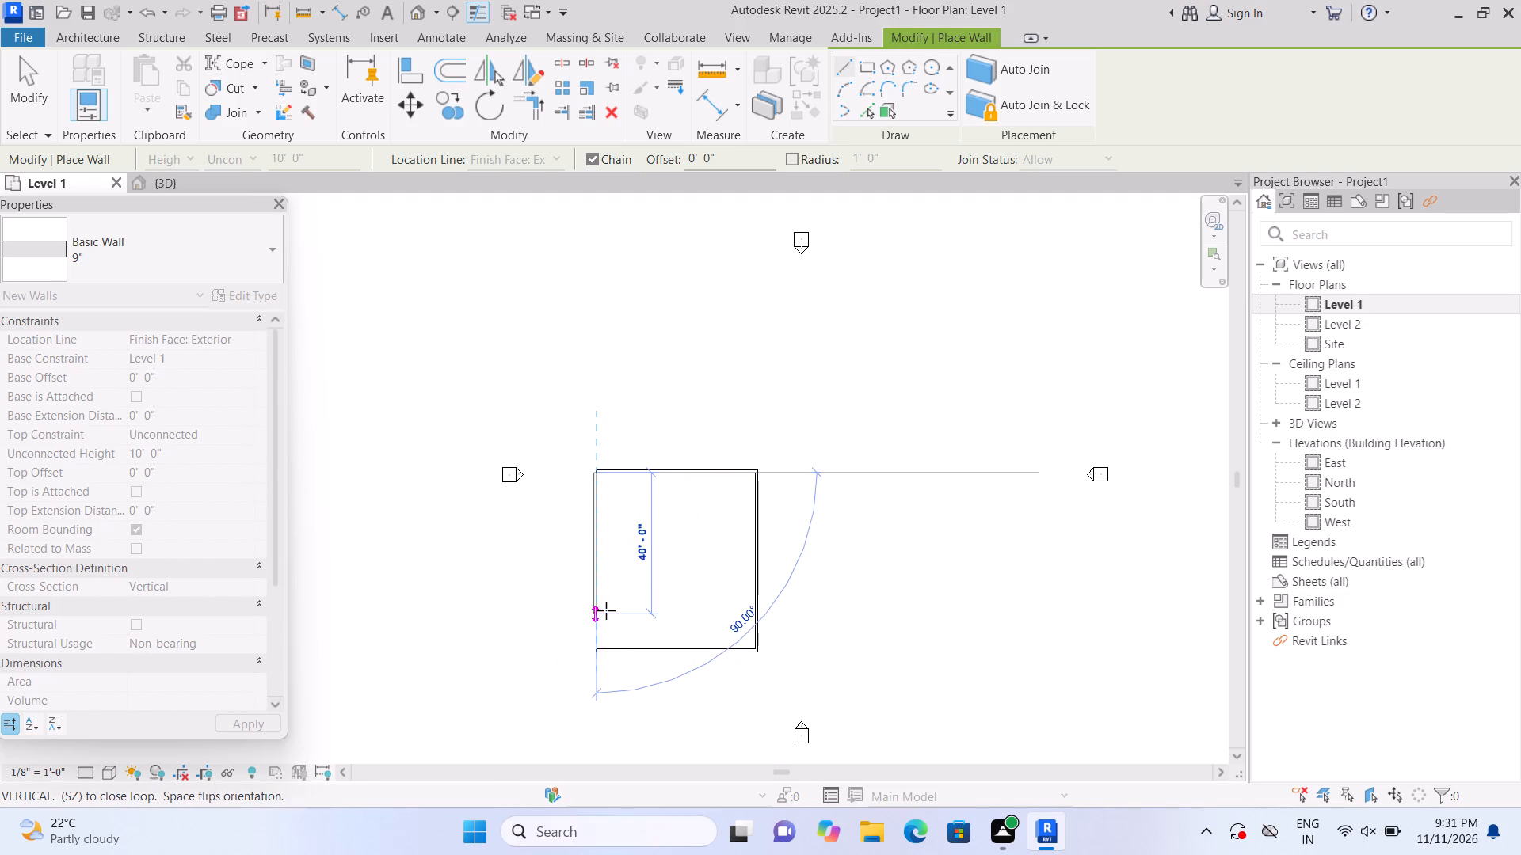
type("50'")
key("Return")
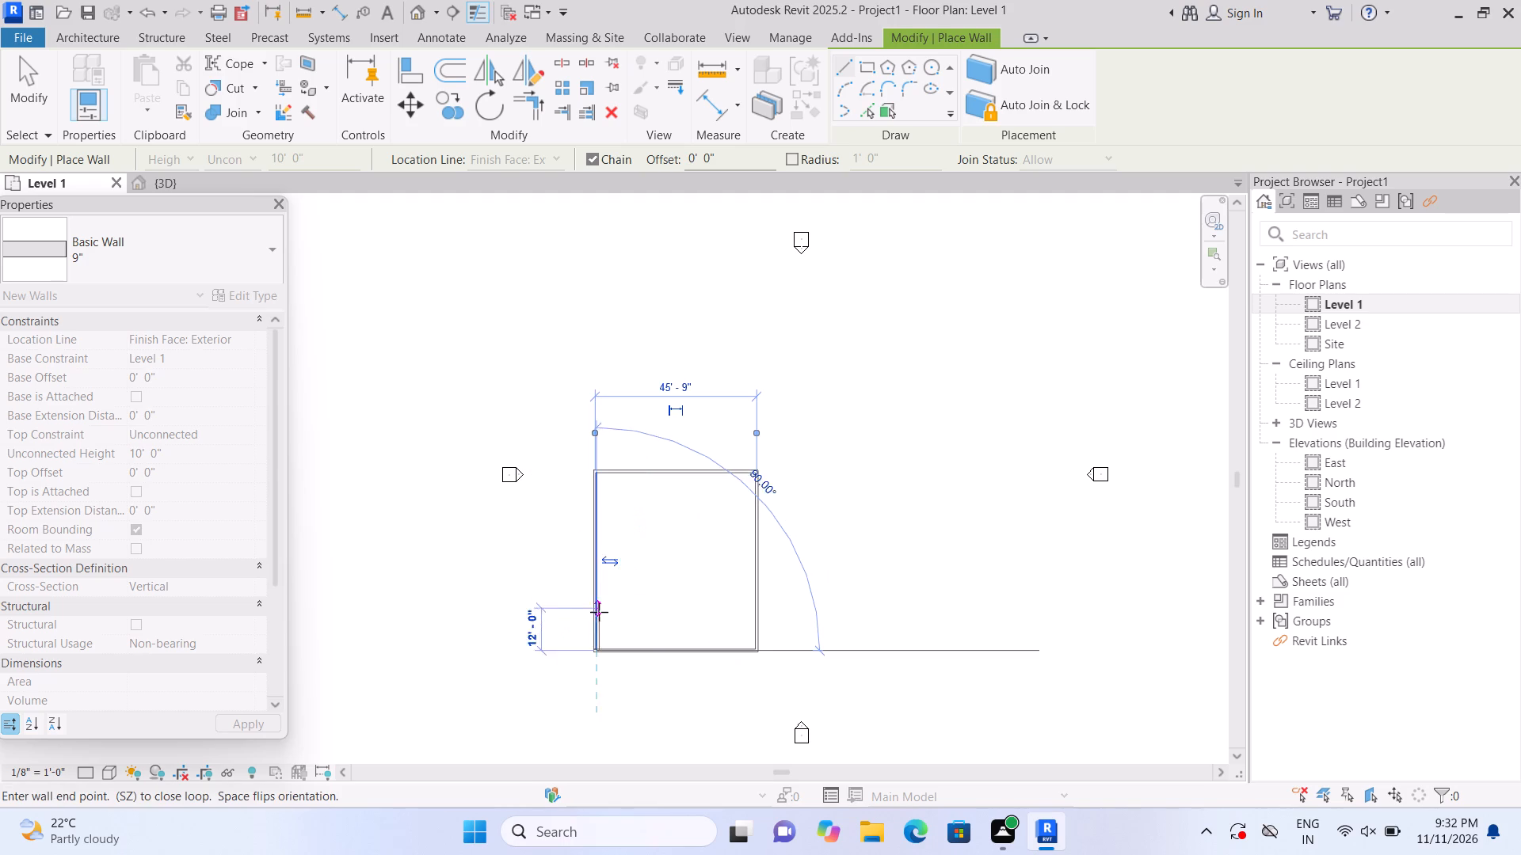
key("Escape")
Draw 9" partitions enclosing the southwest corner: about 12' east from the west wall, then about 9' south to the south wall.
scroll(399, 839, "up", 3)
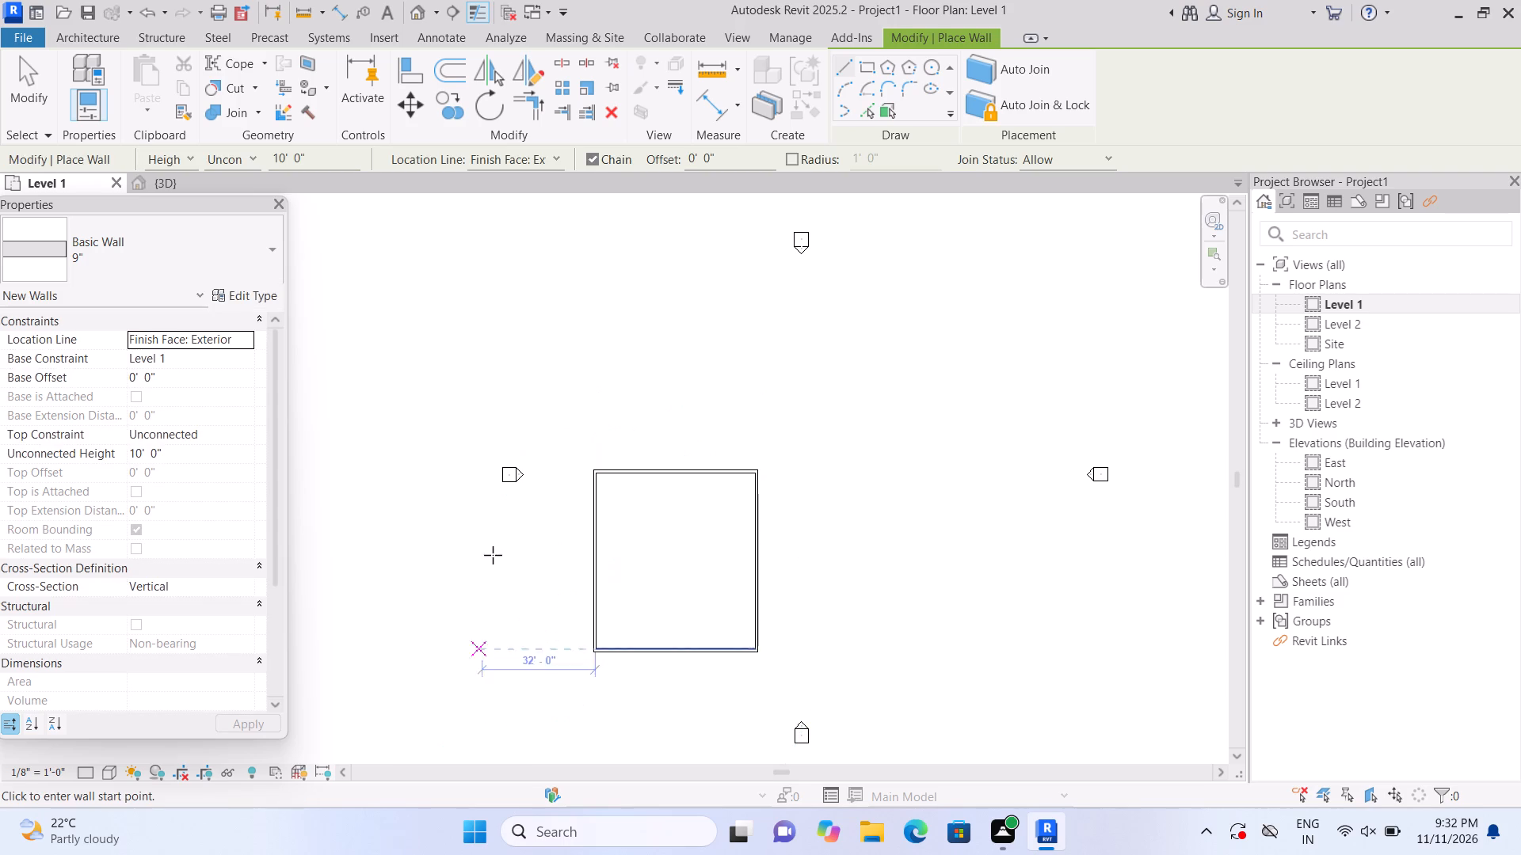
scroll(493, 551, "up", 2)
scroll(601, 626, "up", 2)
scroll(669, 623, "up", 1)
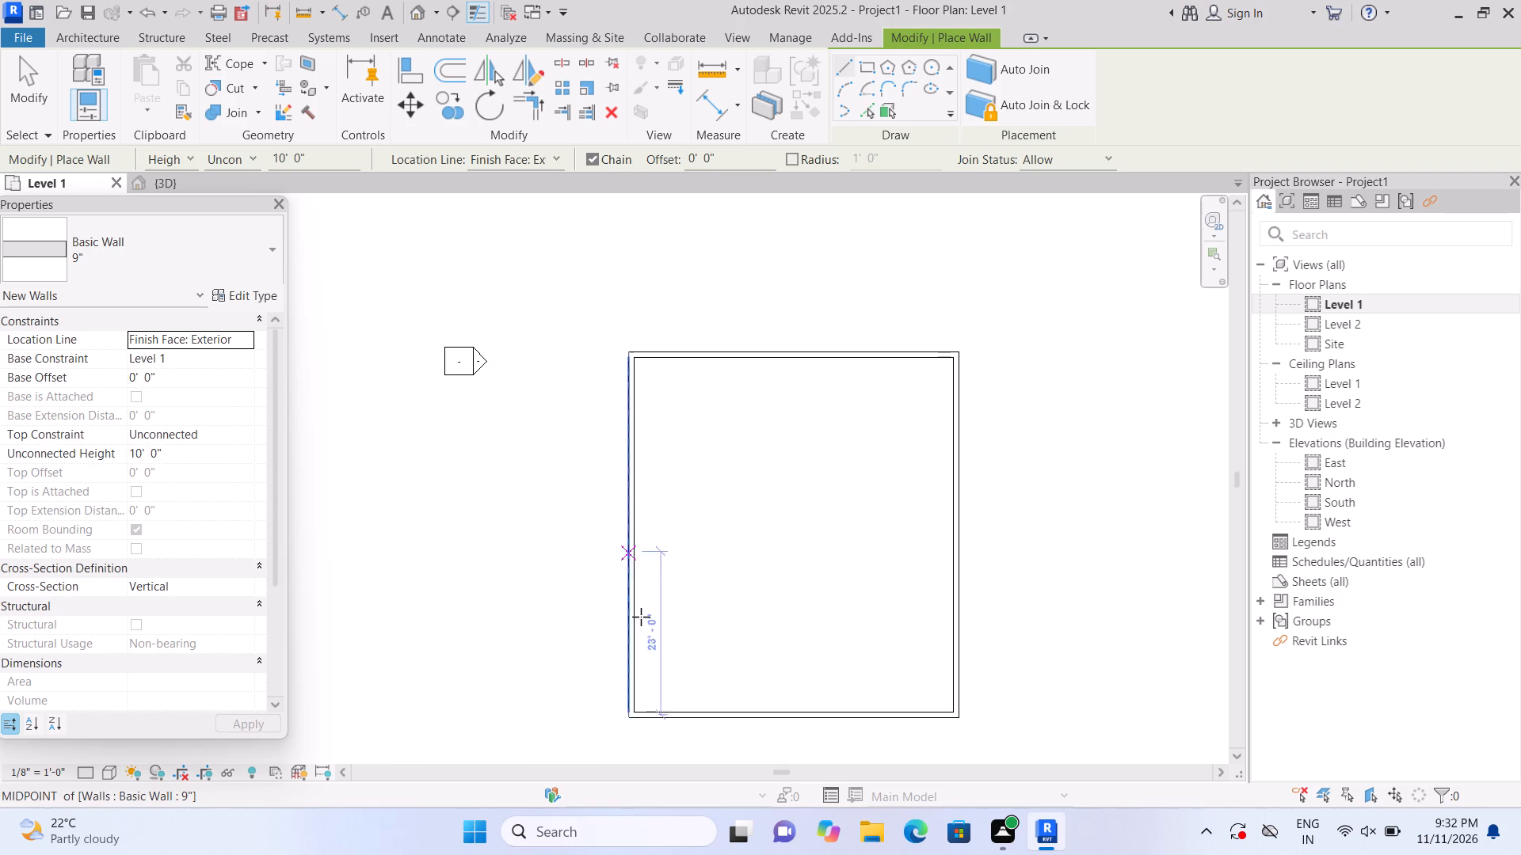
scroll(642, 606, "down", 2)
scroll(823, 728, "up", 5)
scroll(709, 671, "down", 1)
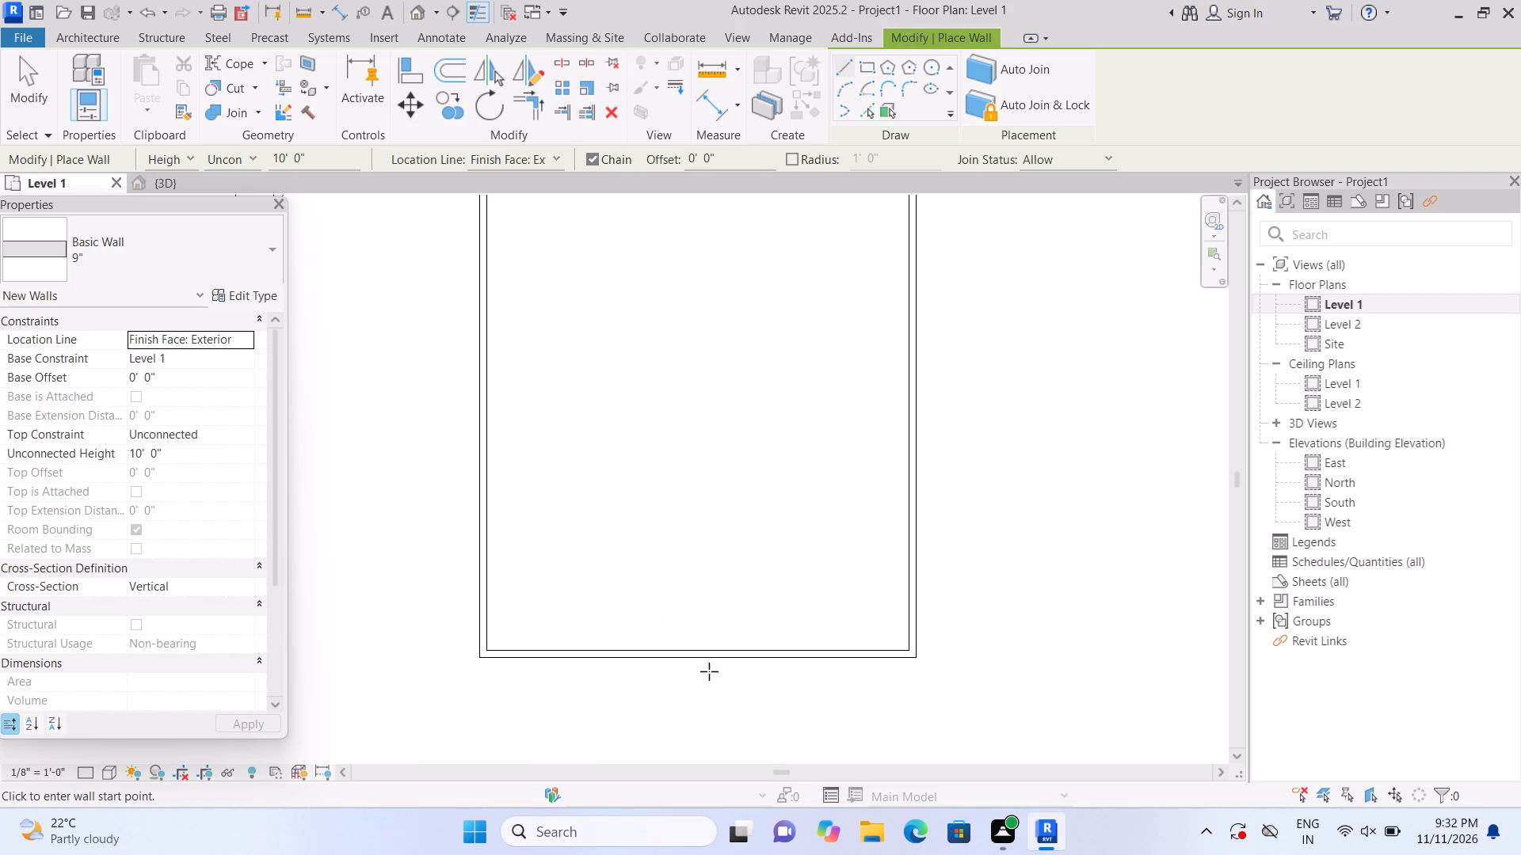
scroll(709, 671, "down", 1)
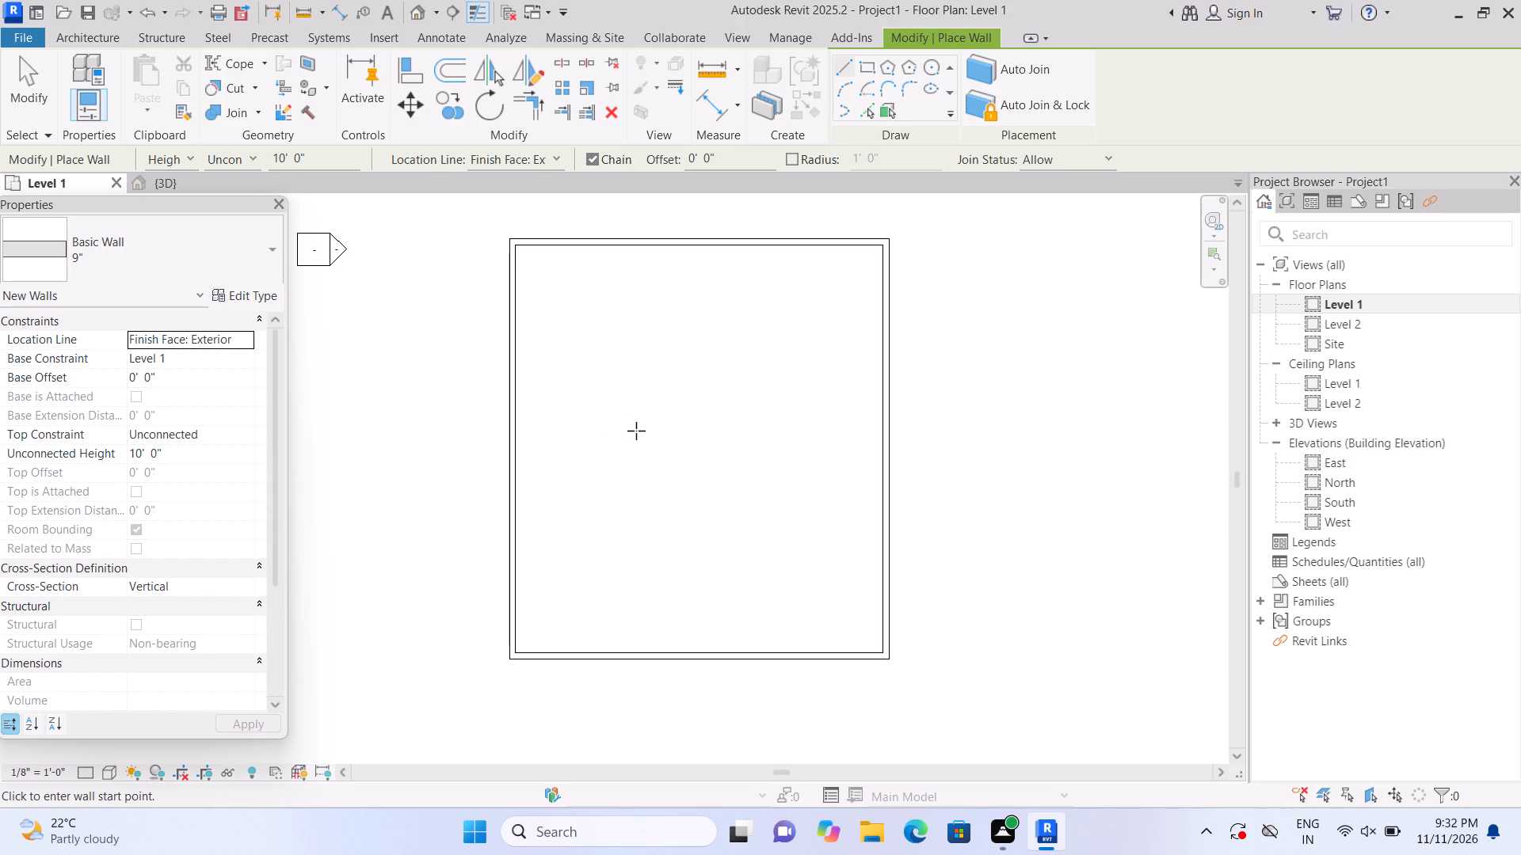
scroll(564, 693, "up", 2)
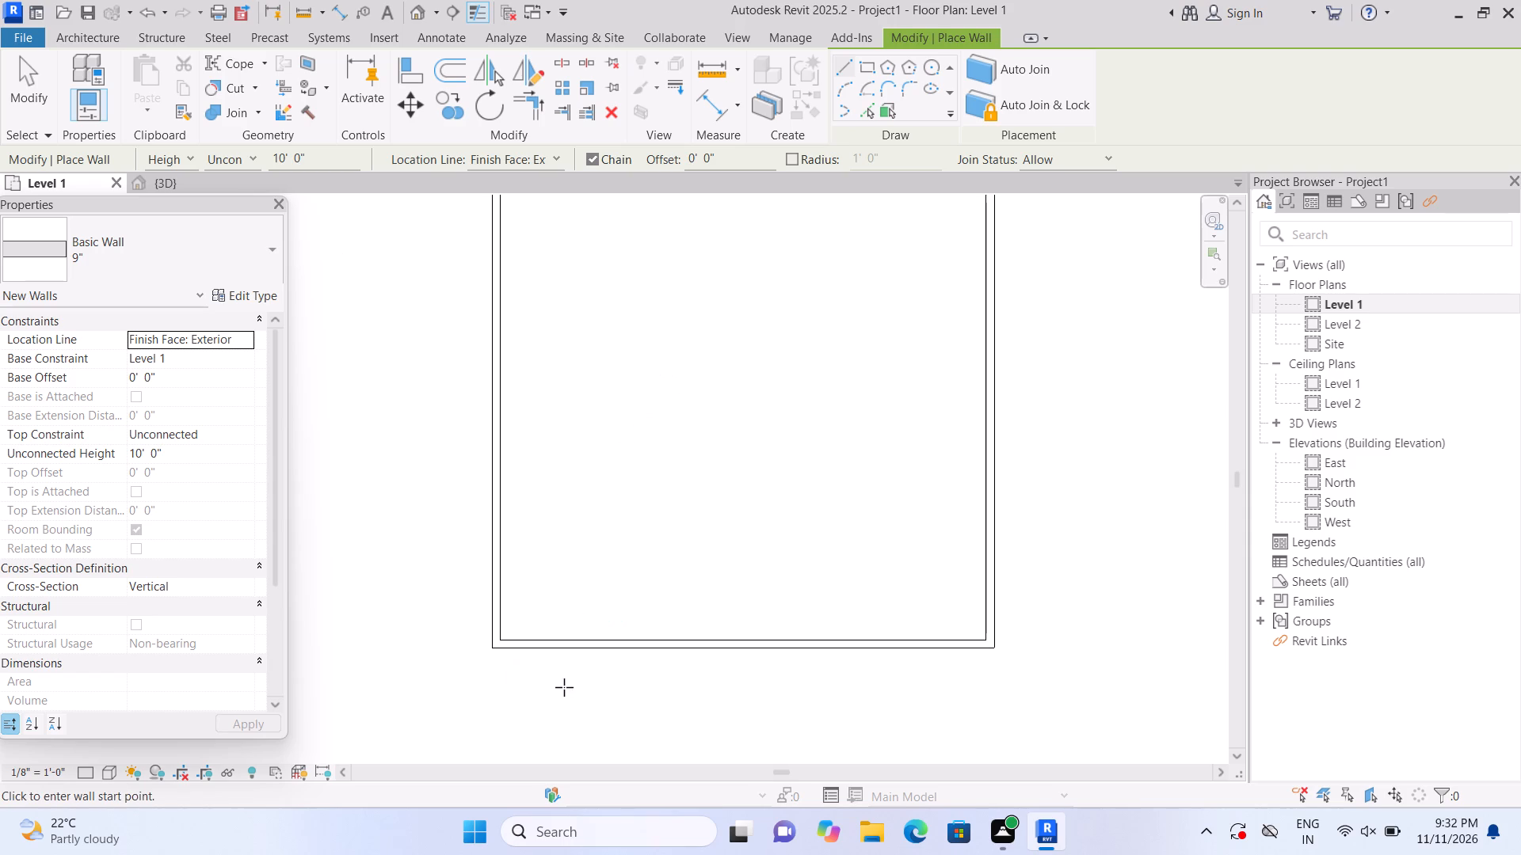
scroll(561, 683, "up", 1)
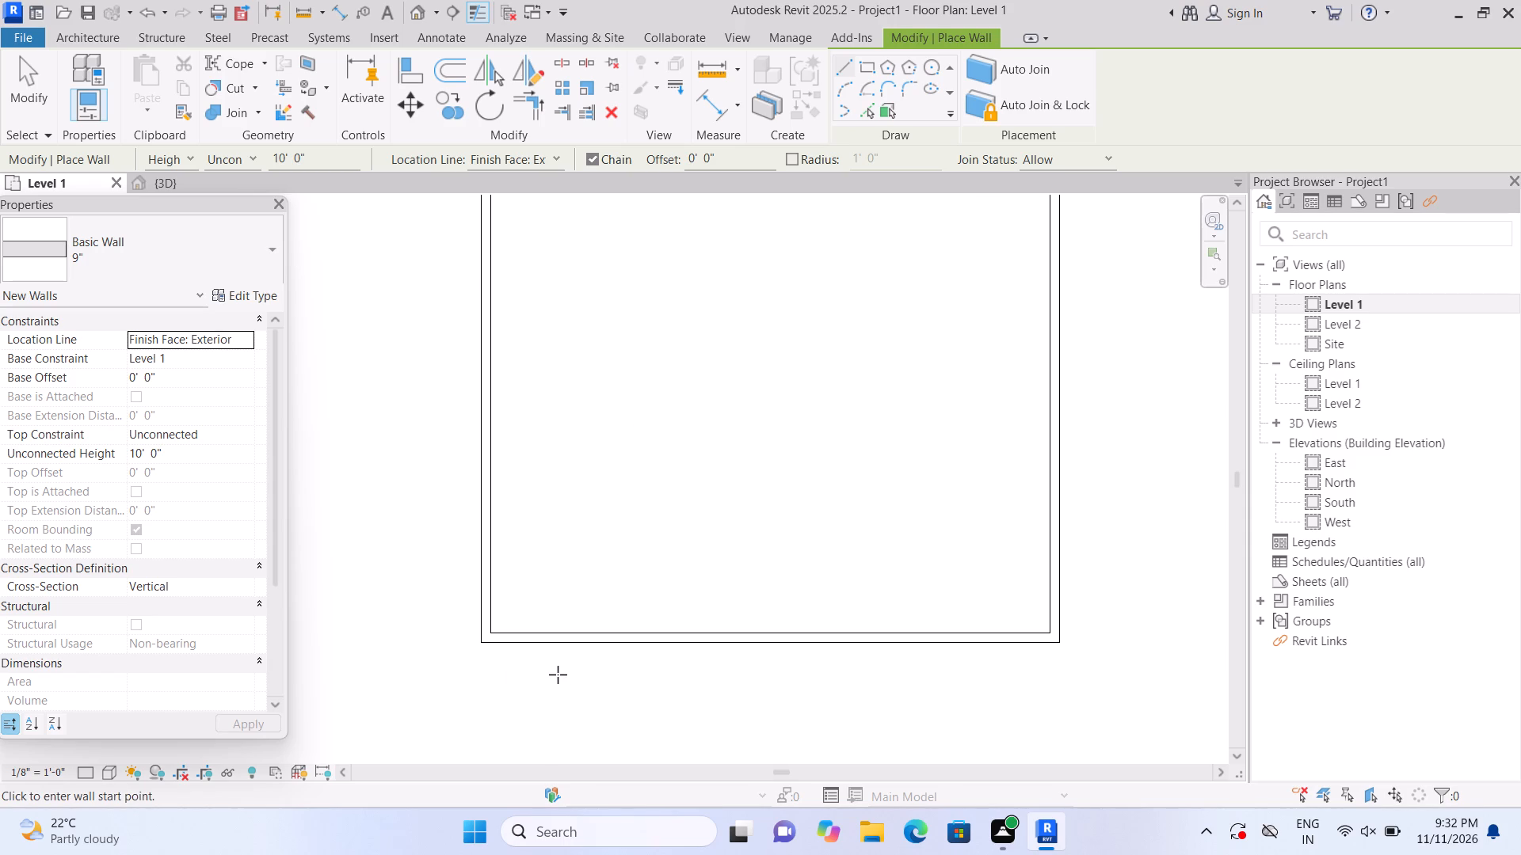
left_click(495, 524)
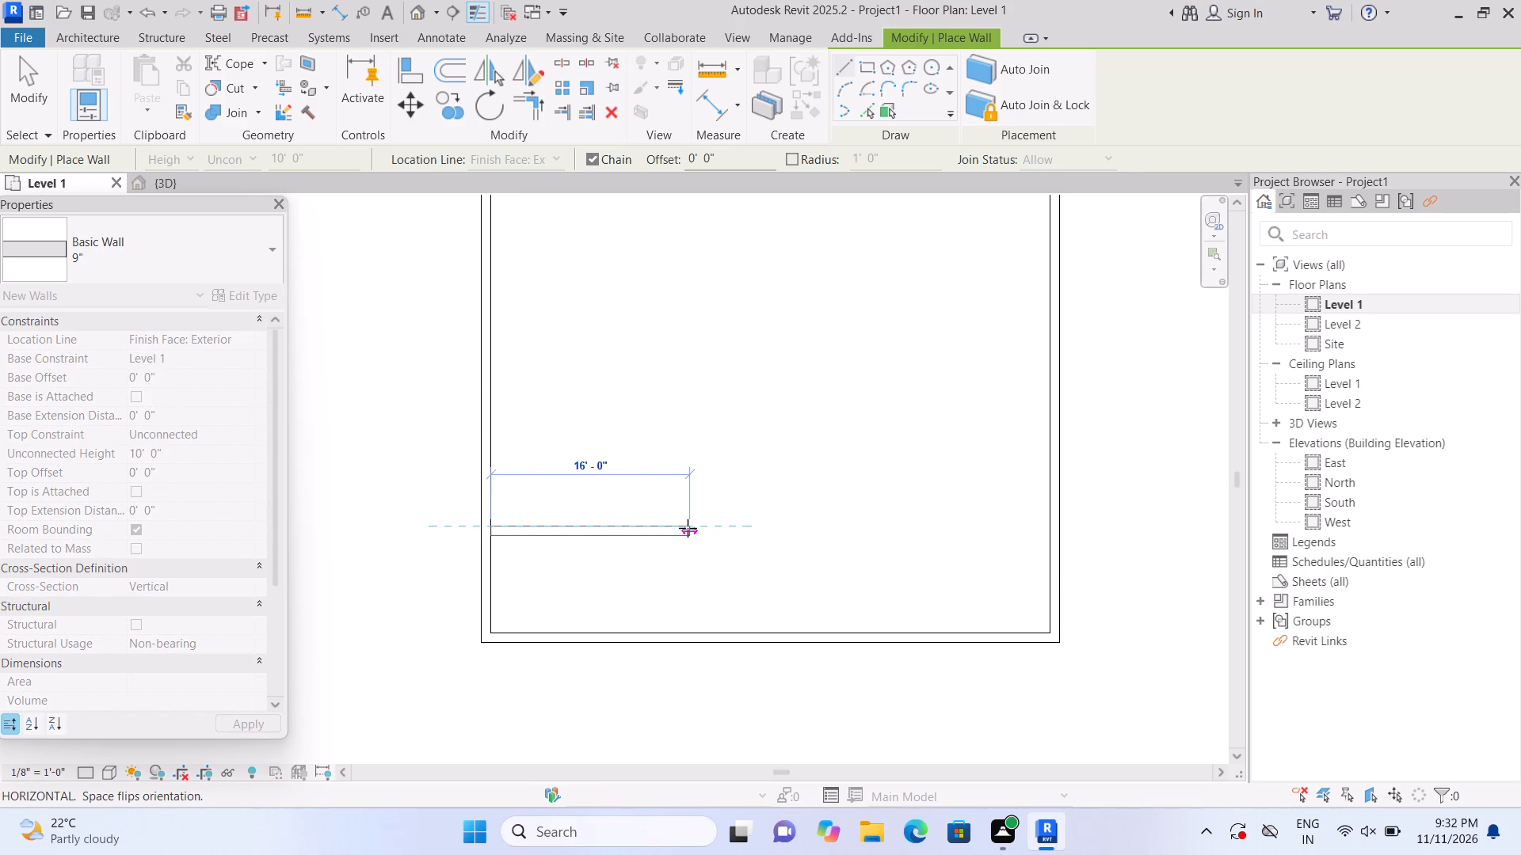
left_click(642, 526)
left_click(637, 636)
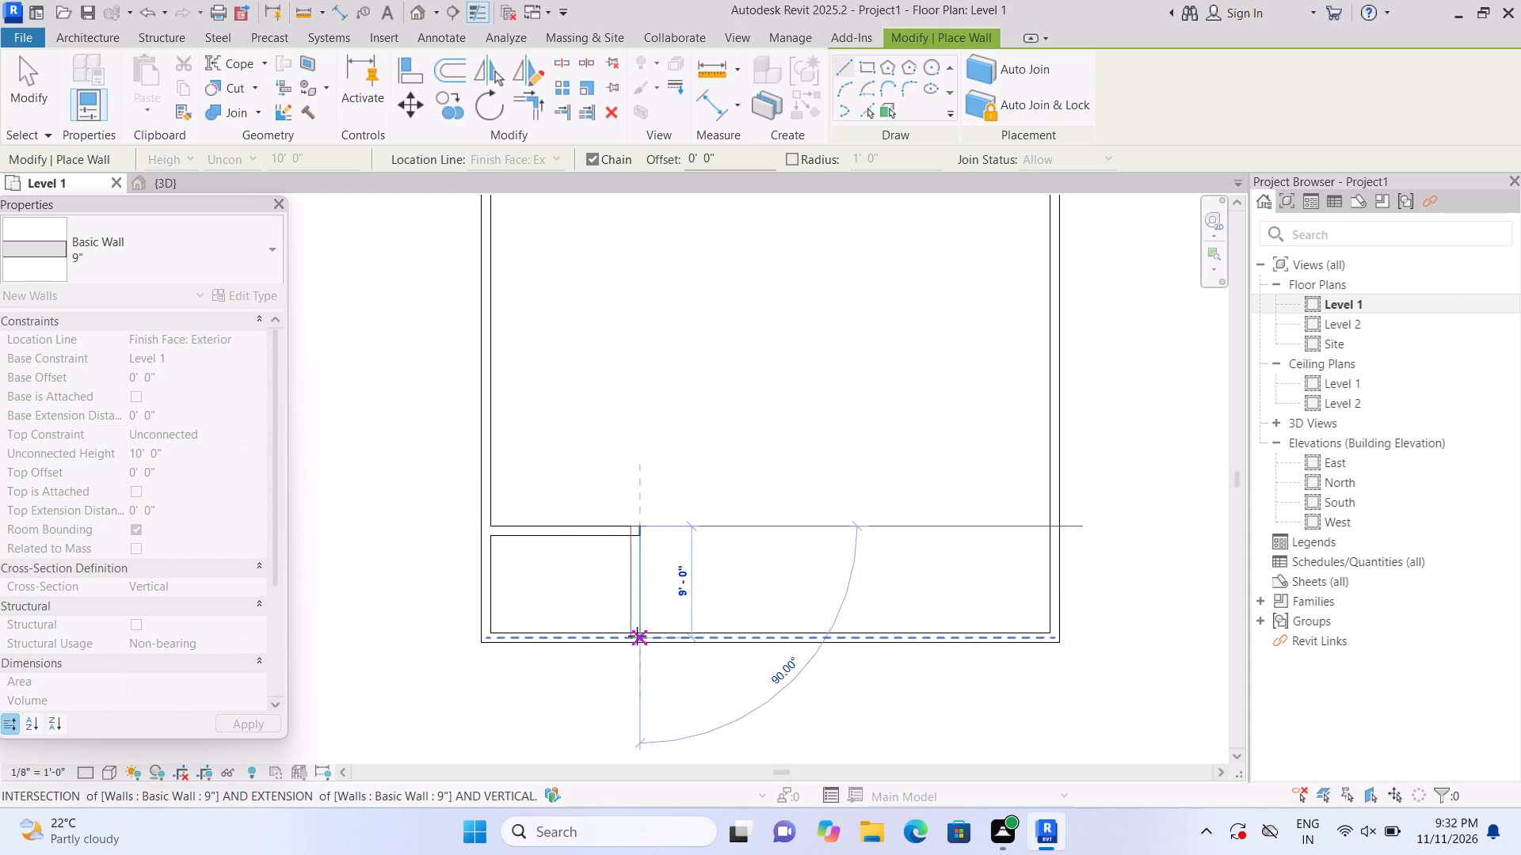
key("Escape")
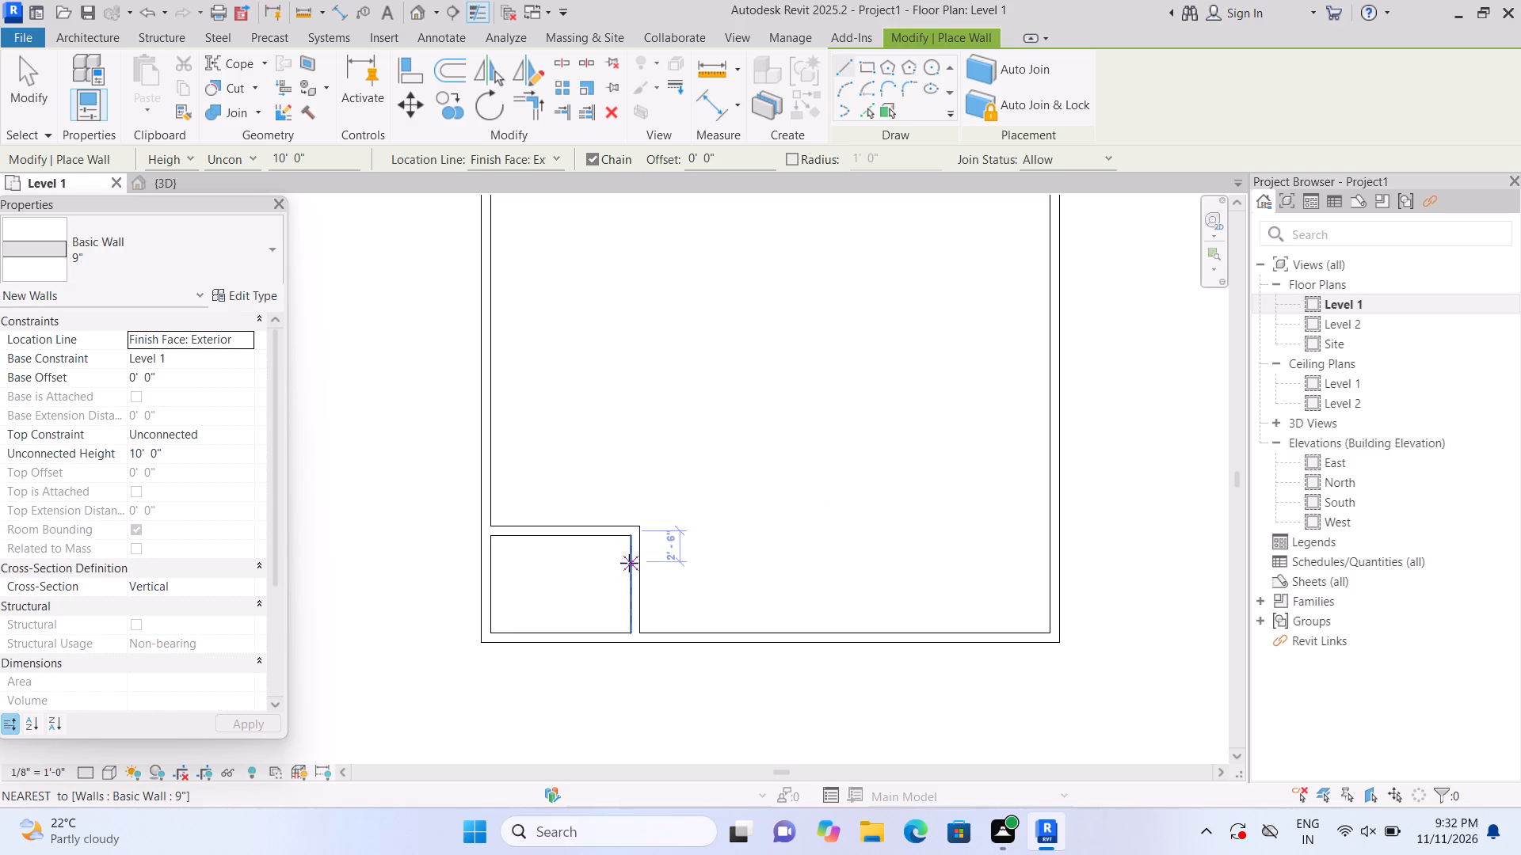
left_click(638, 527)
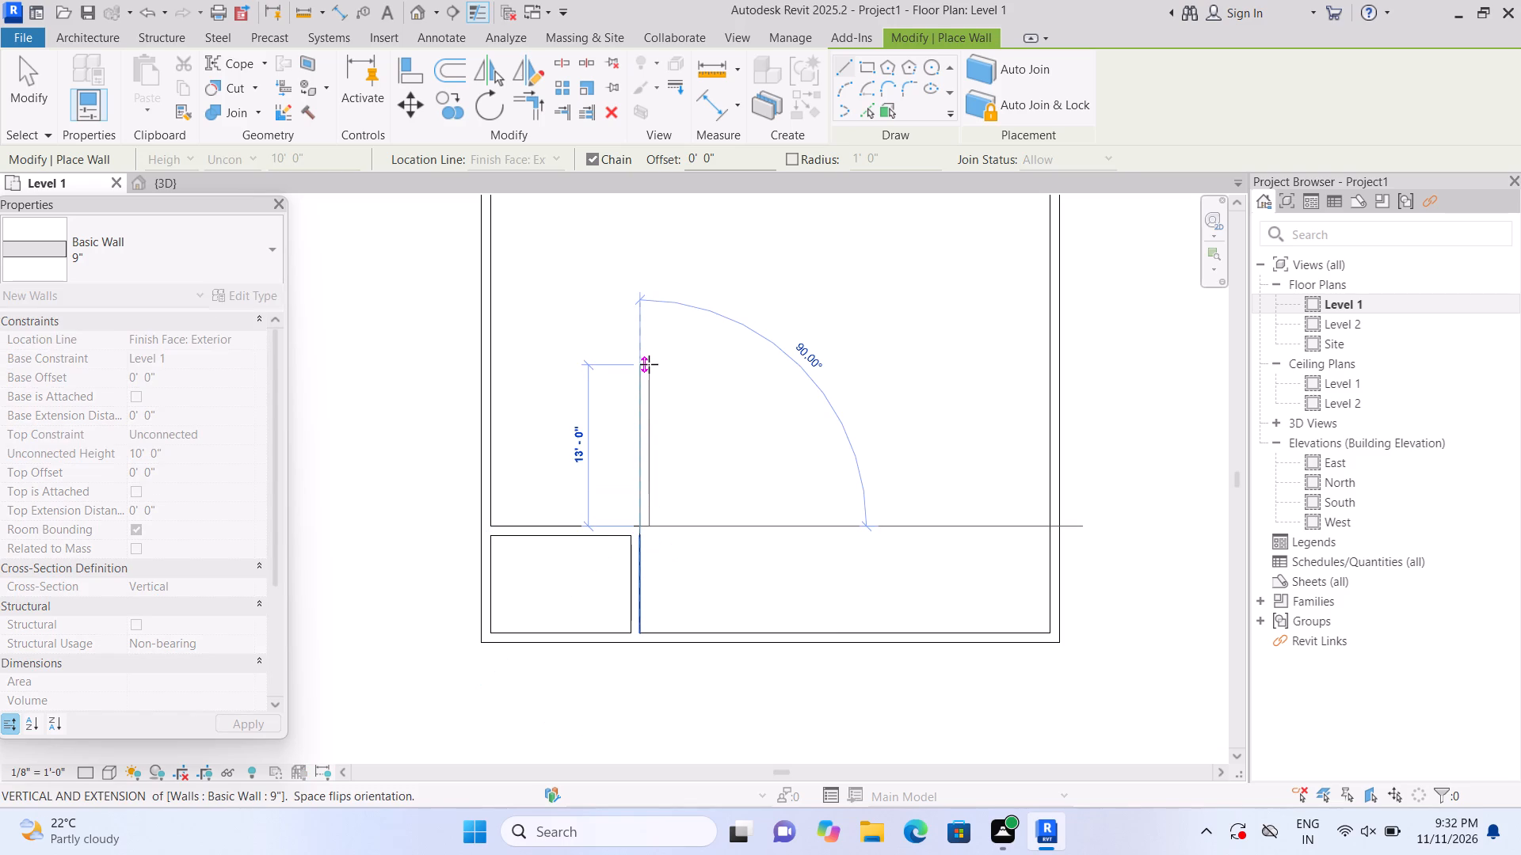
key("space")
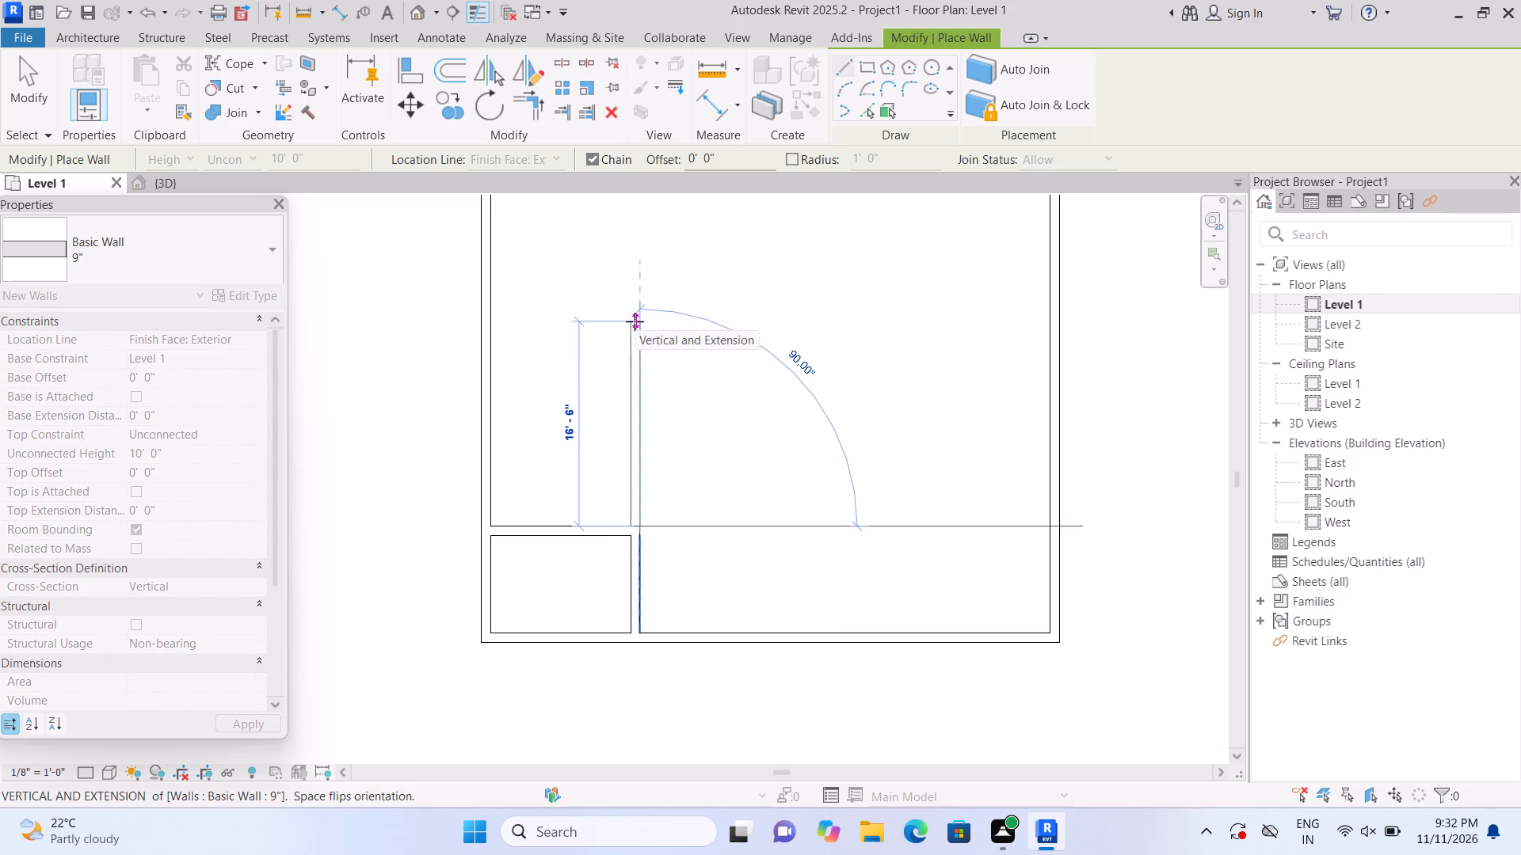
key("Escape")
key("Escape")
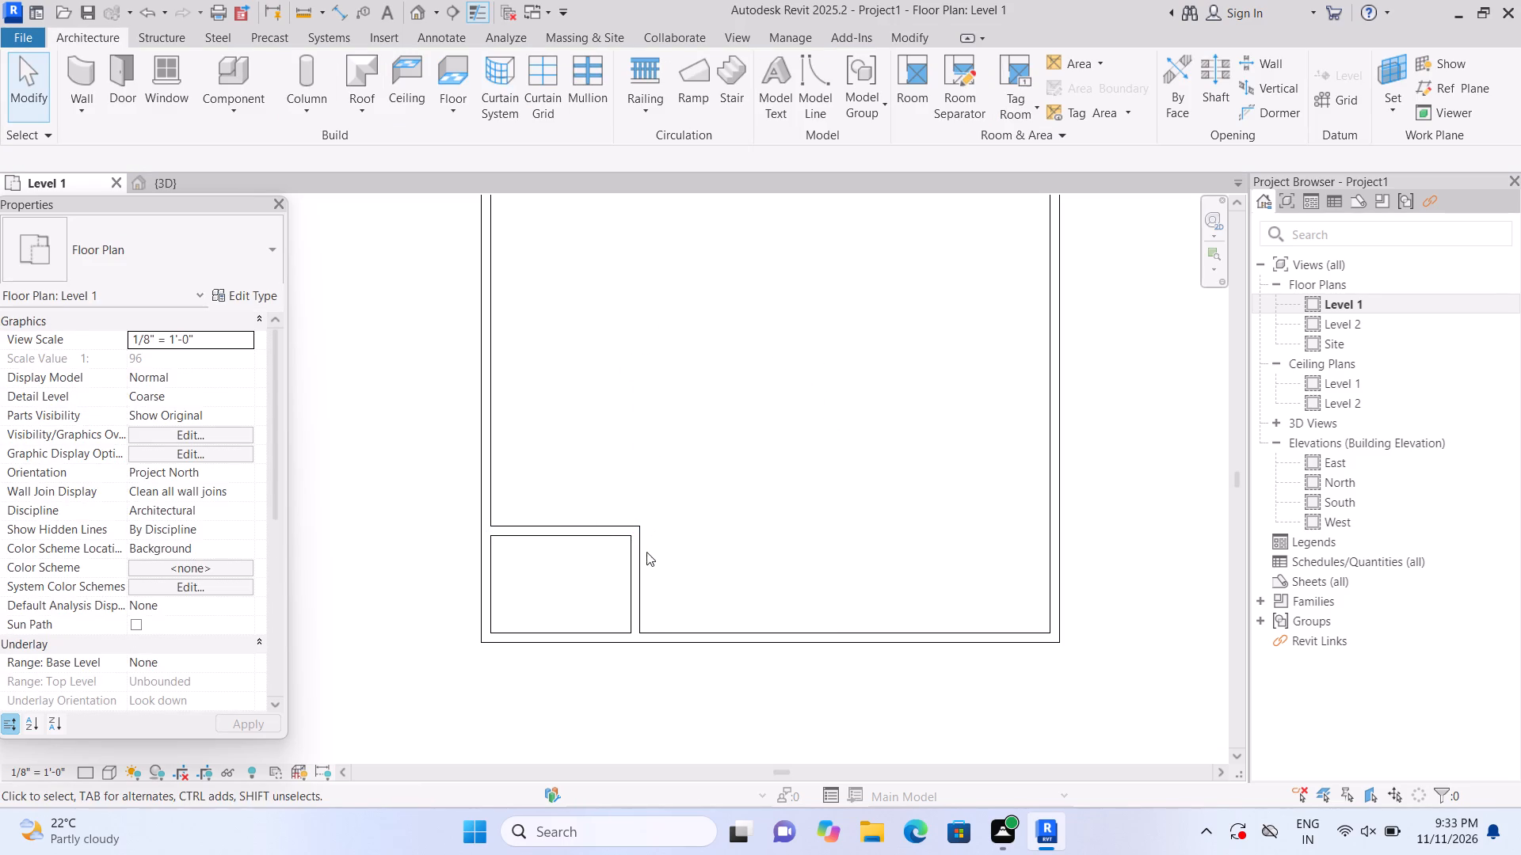
Delete the short north-south partition wall of the southwest corner room.
left_click(642, 557)
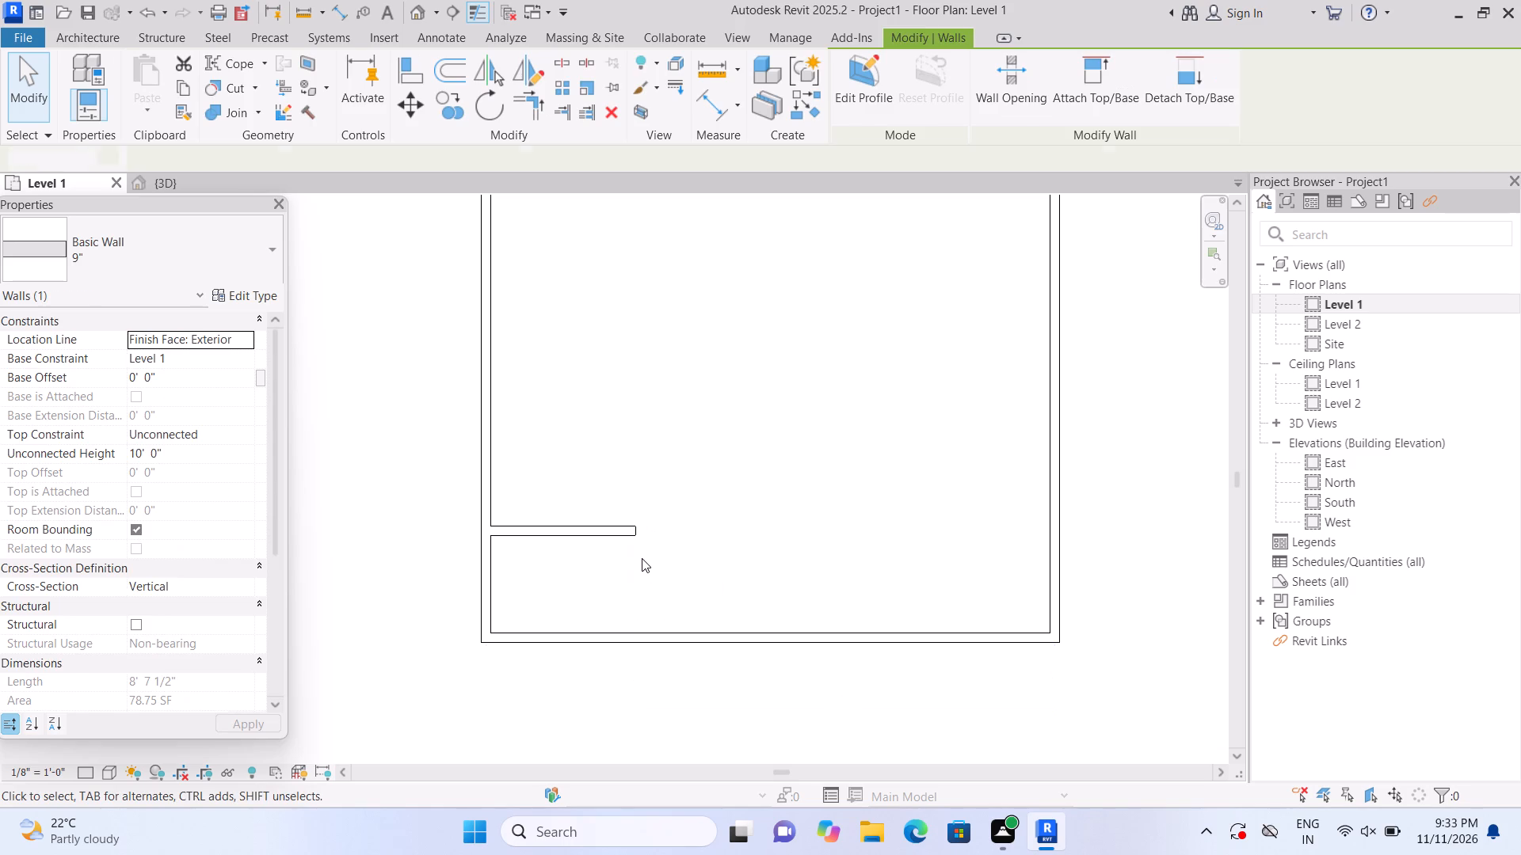
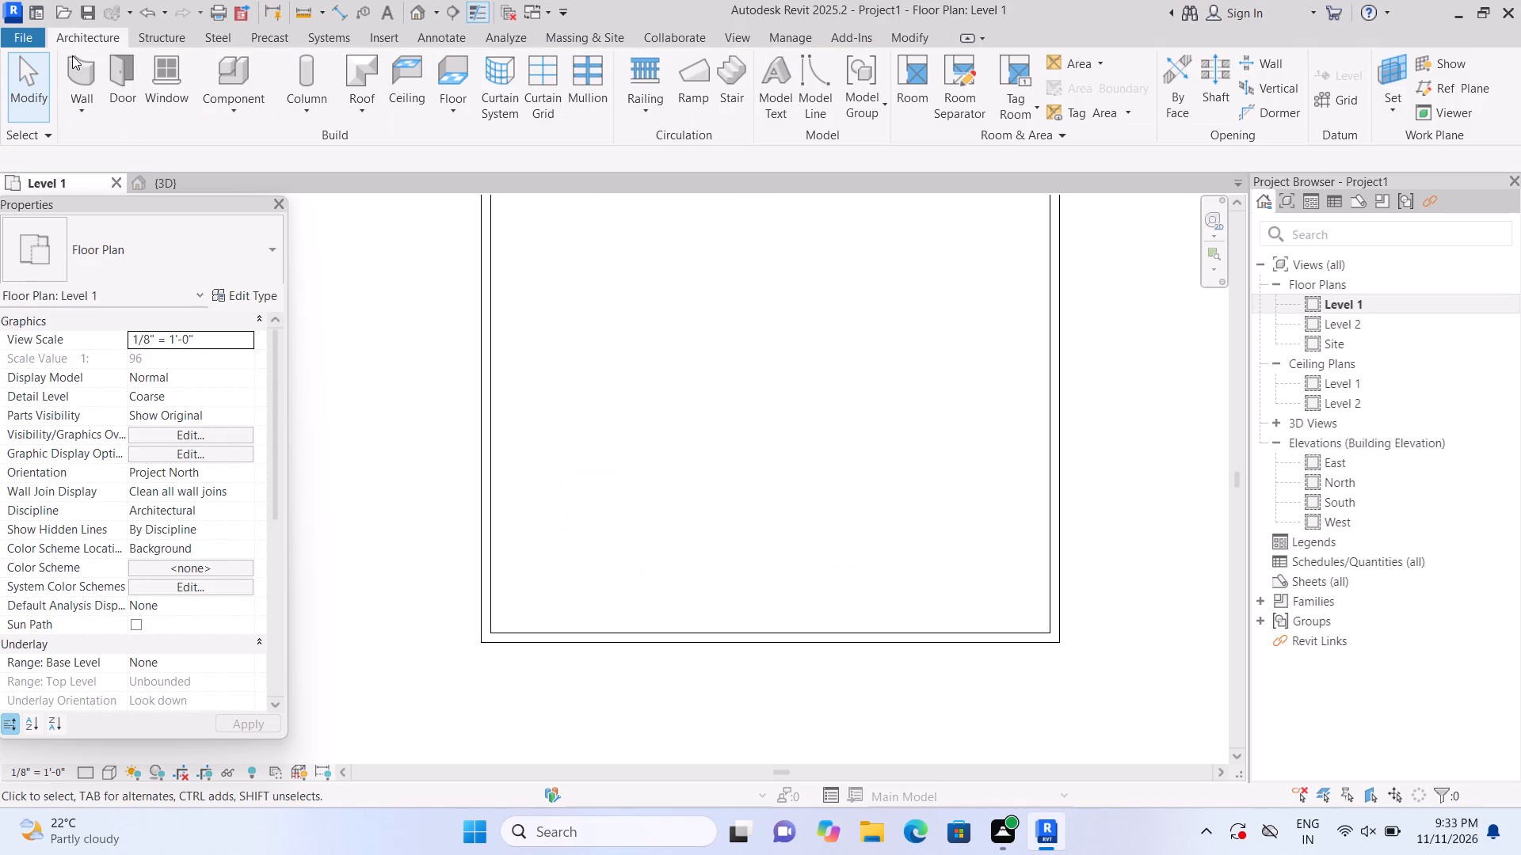
Draw 9" partitions enclosing the southwest corner: about 14'-6" east from the west wall, 11' above the south wall, then south to the south wall.
left_click(72, 55)
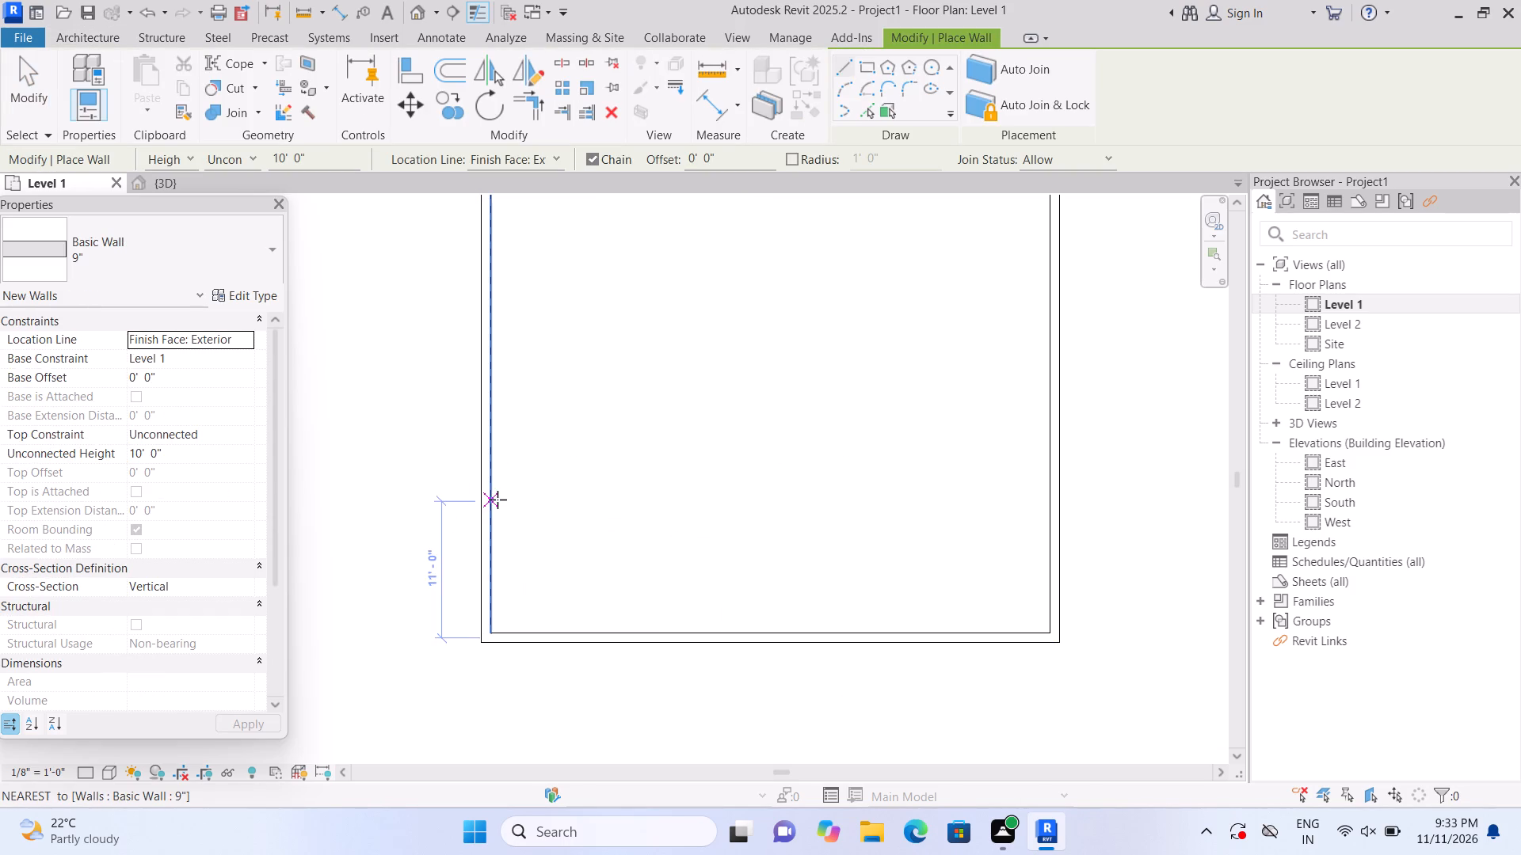
left_click(494, 502)
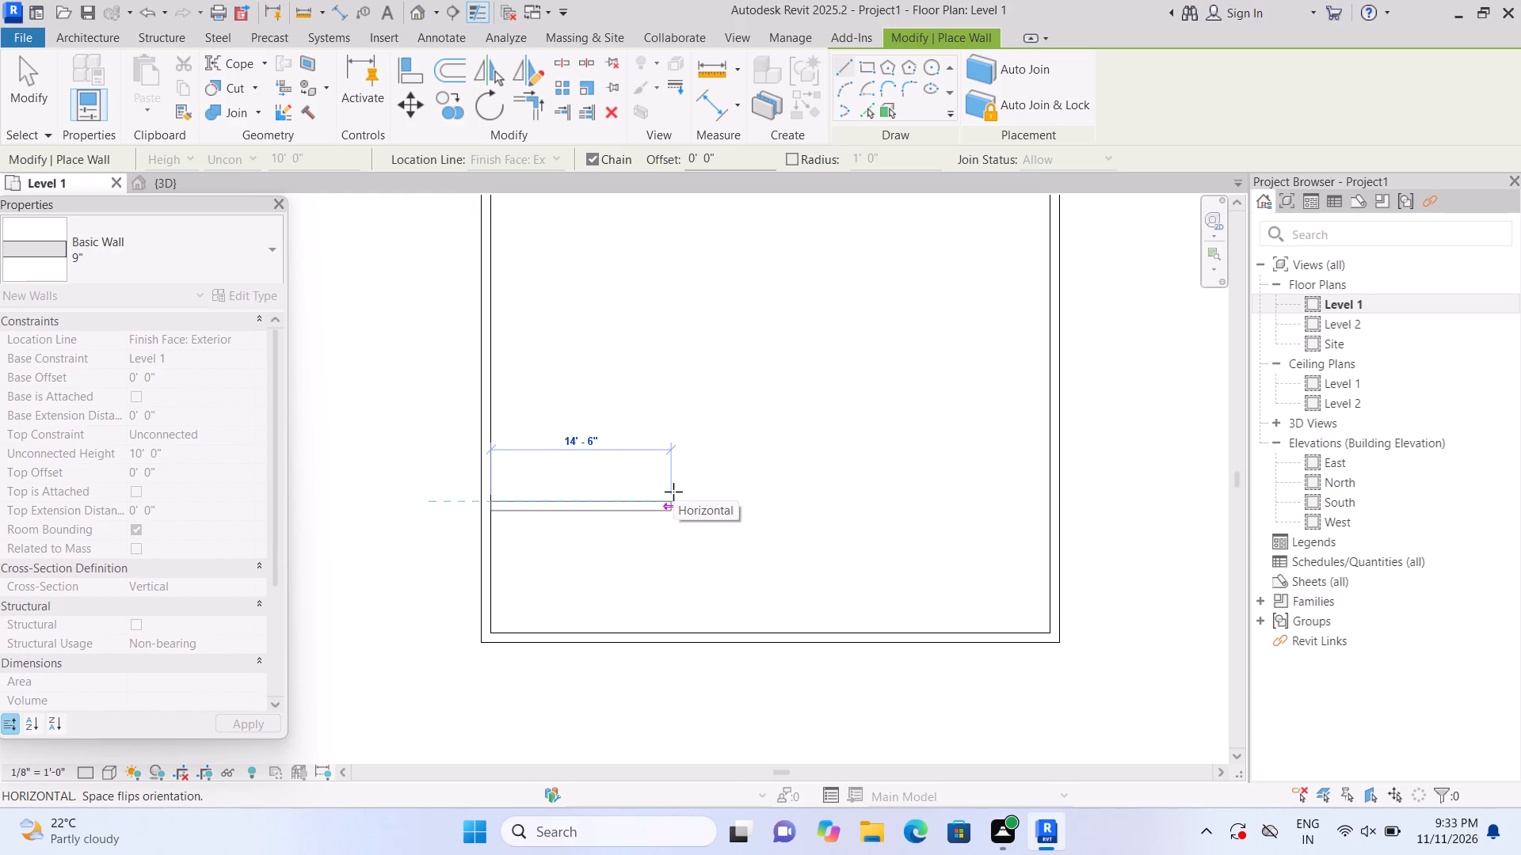
left_click(674, 491)
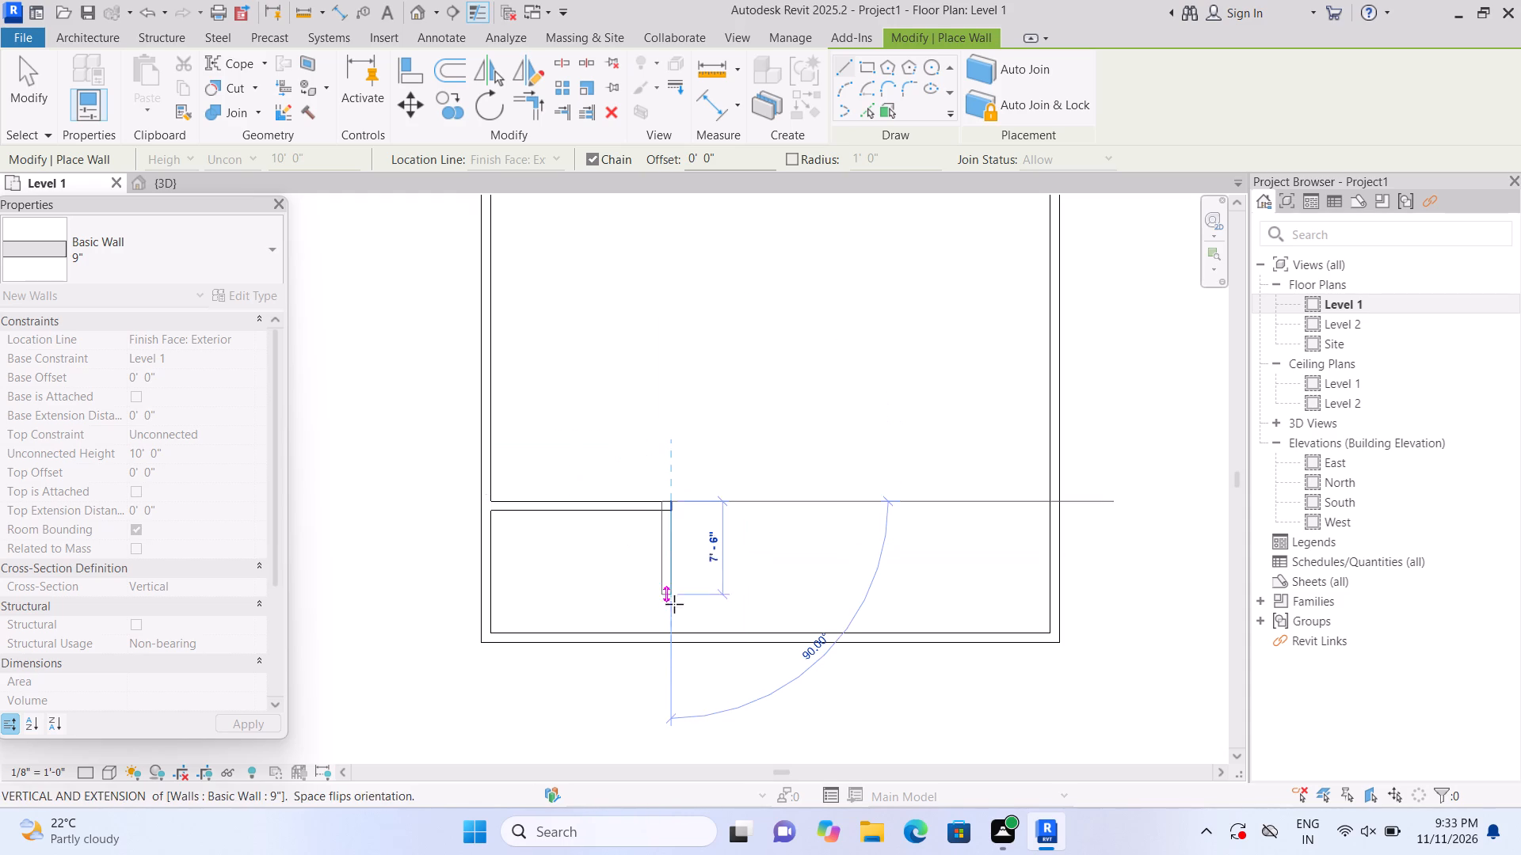
left_click(676, 630)
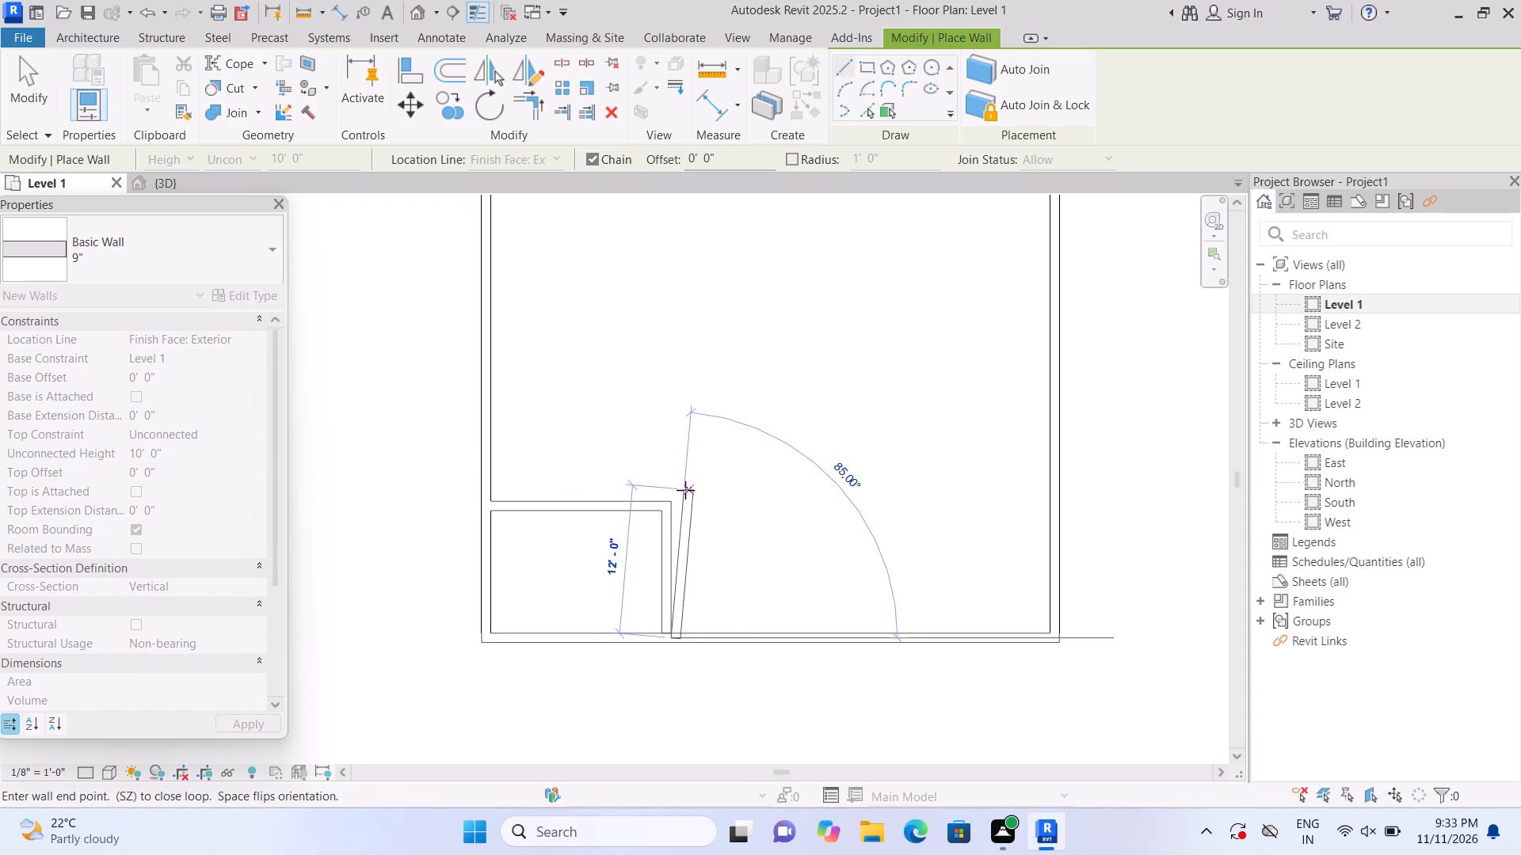
key("Escape")
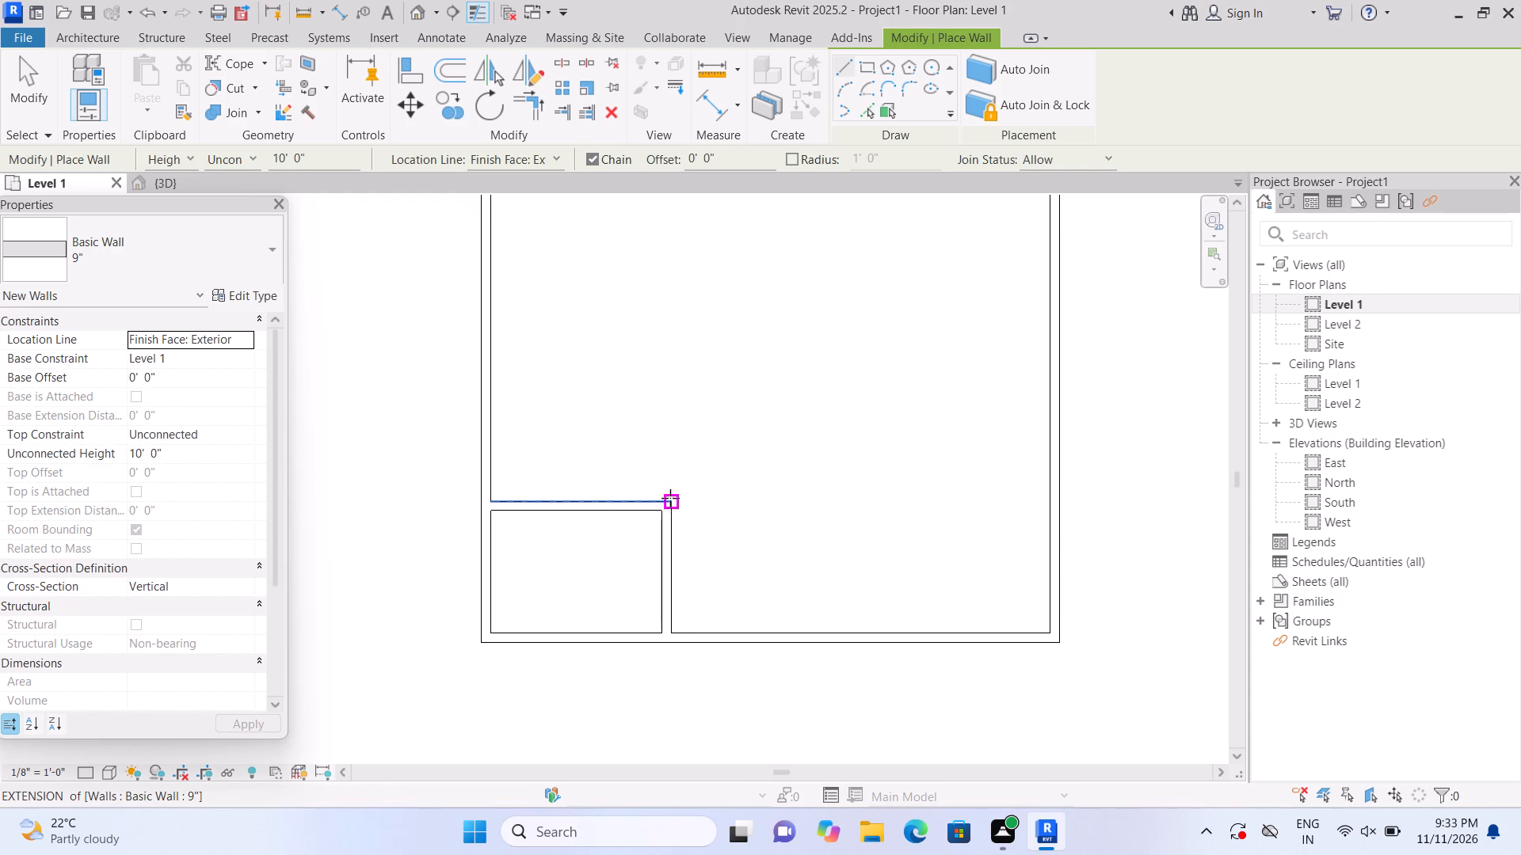
Extend a 9" wall about 15'-6" north from the southwest room's northeast corner, aligned with its east partition.
left_click(677, 501)
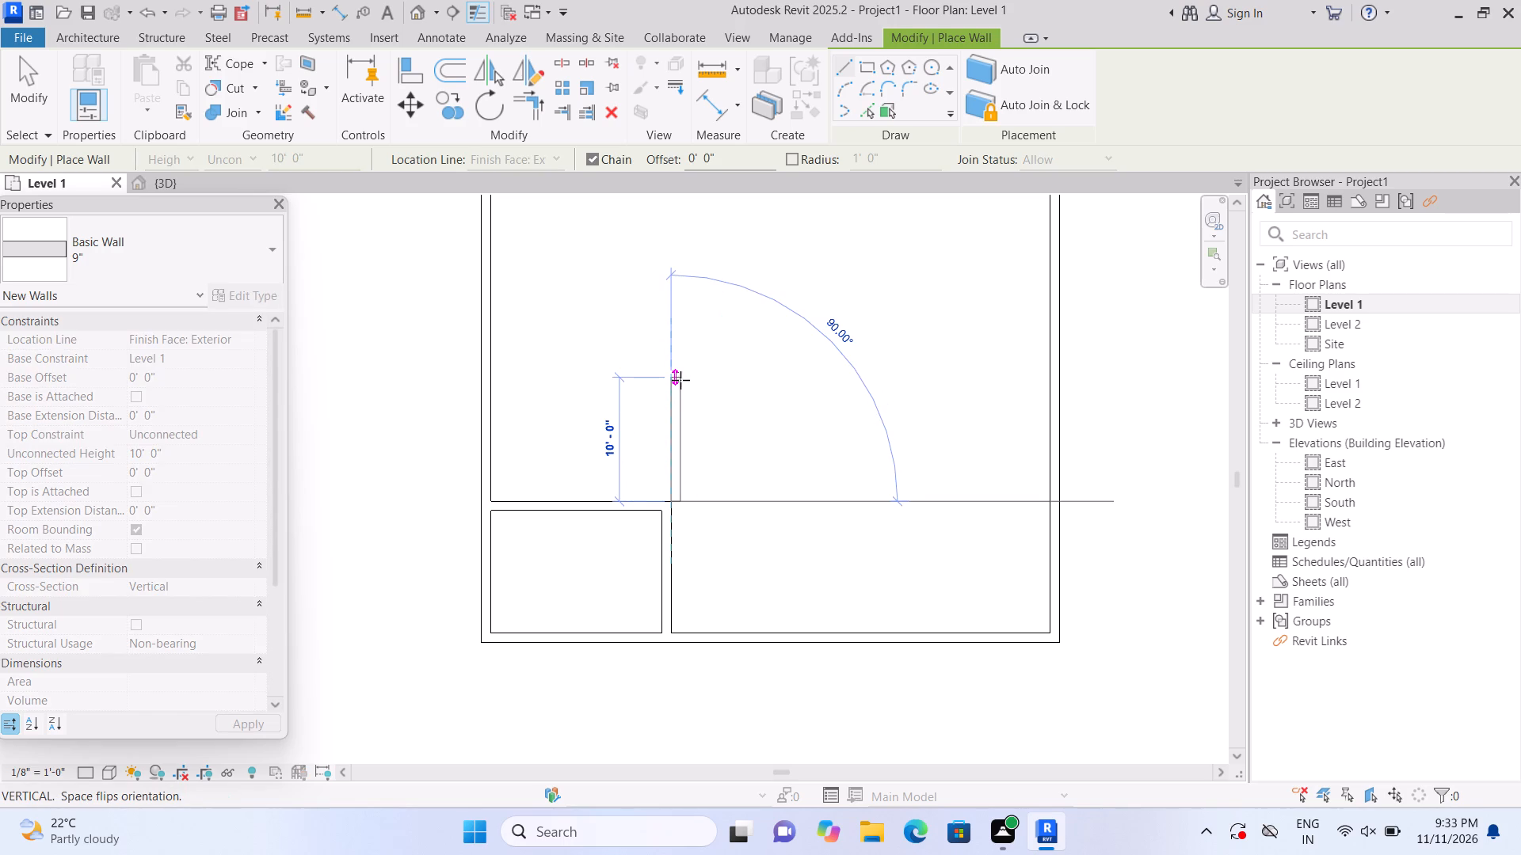
key("space")
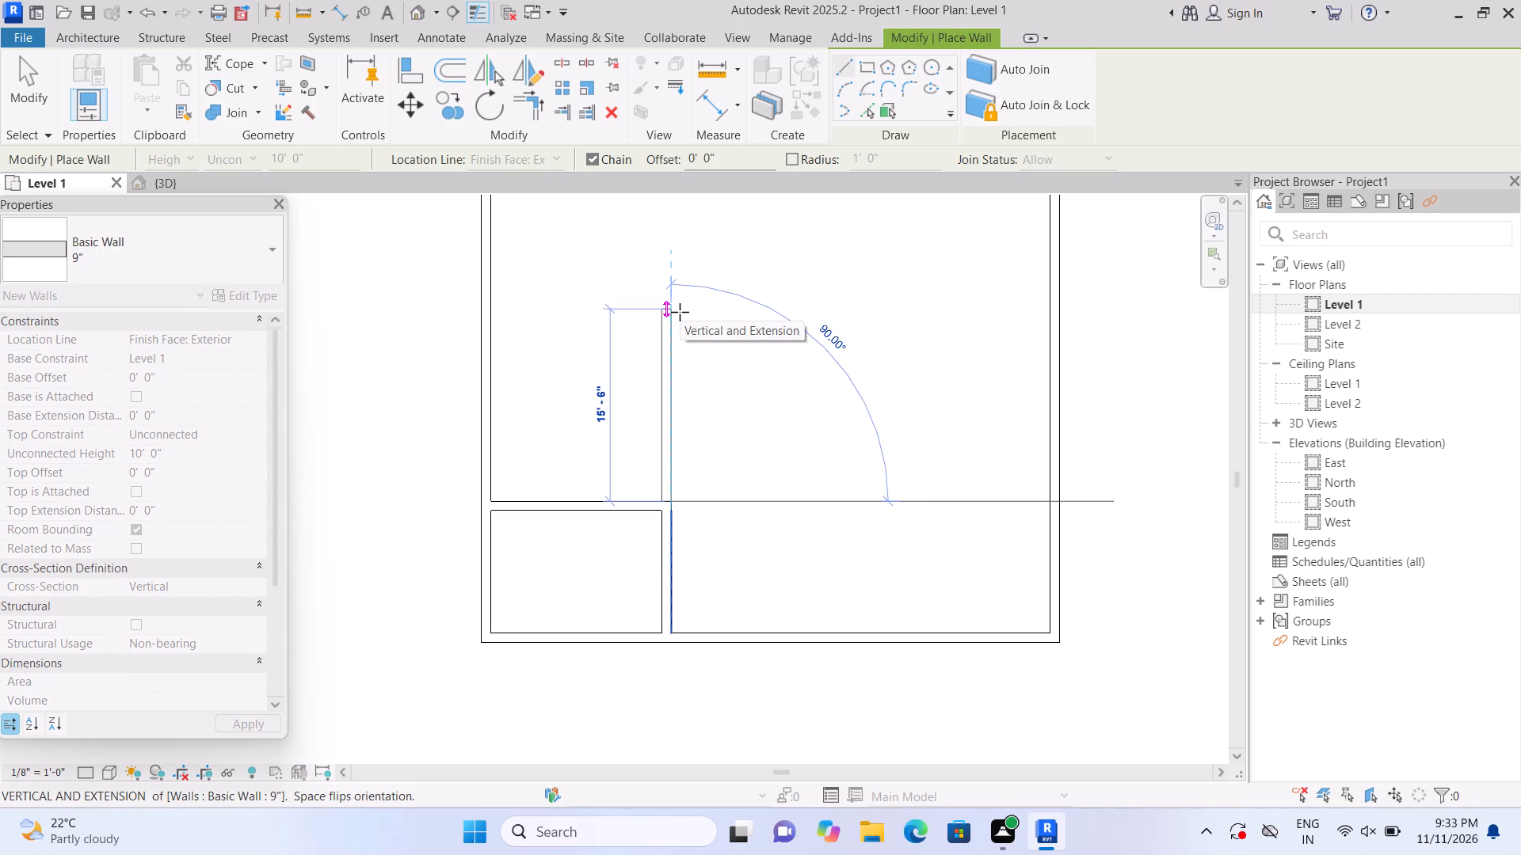
left_click(680, 312)
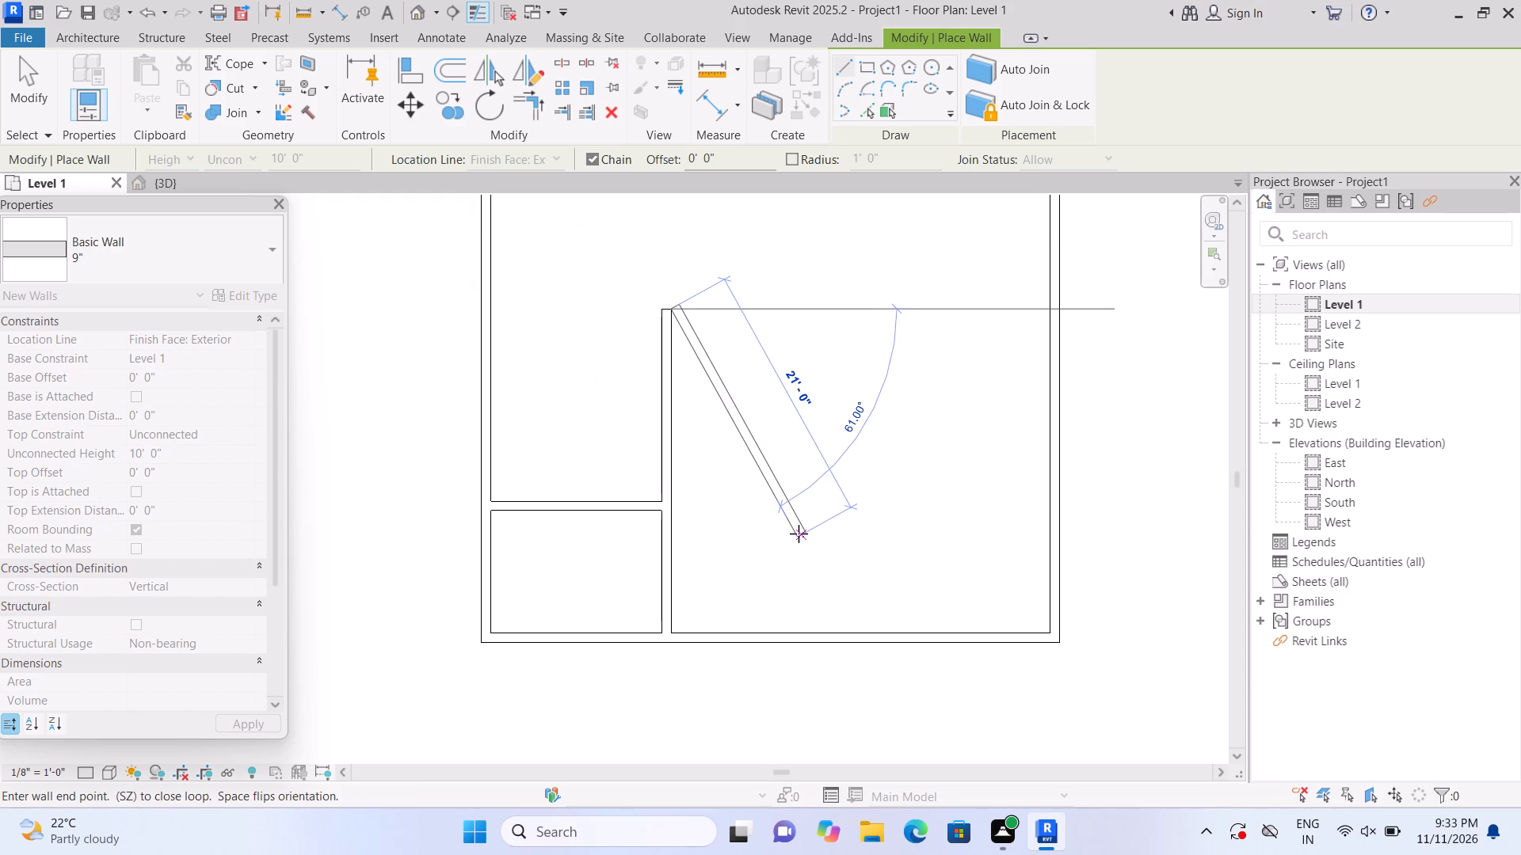
key("Escape")
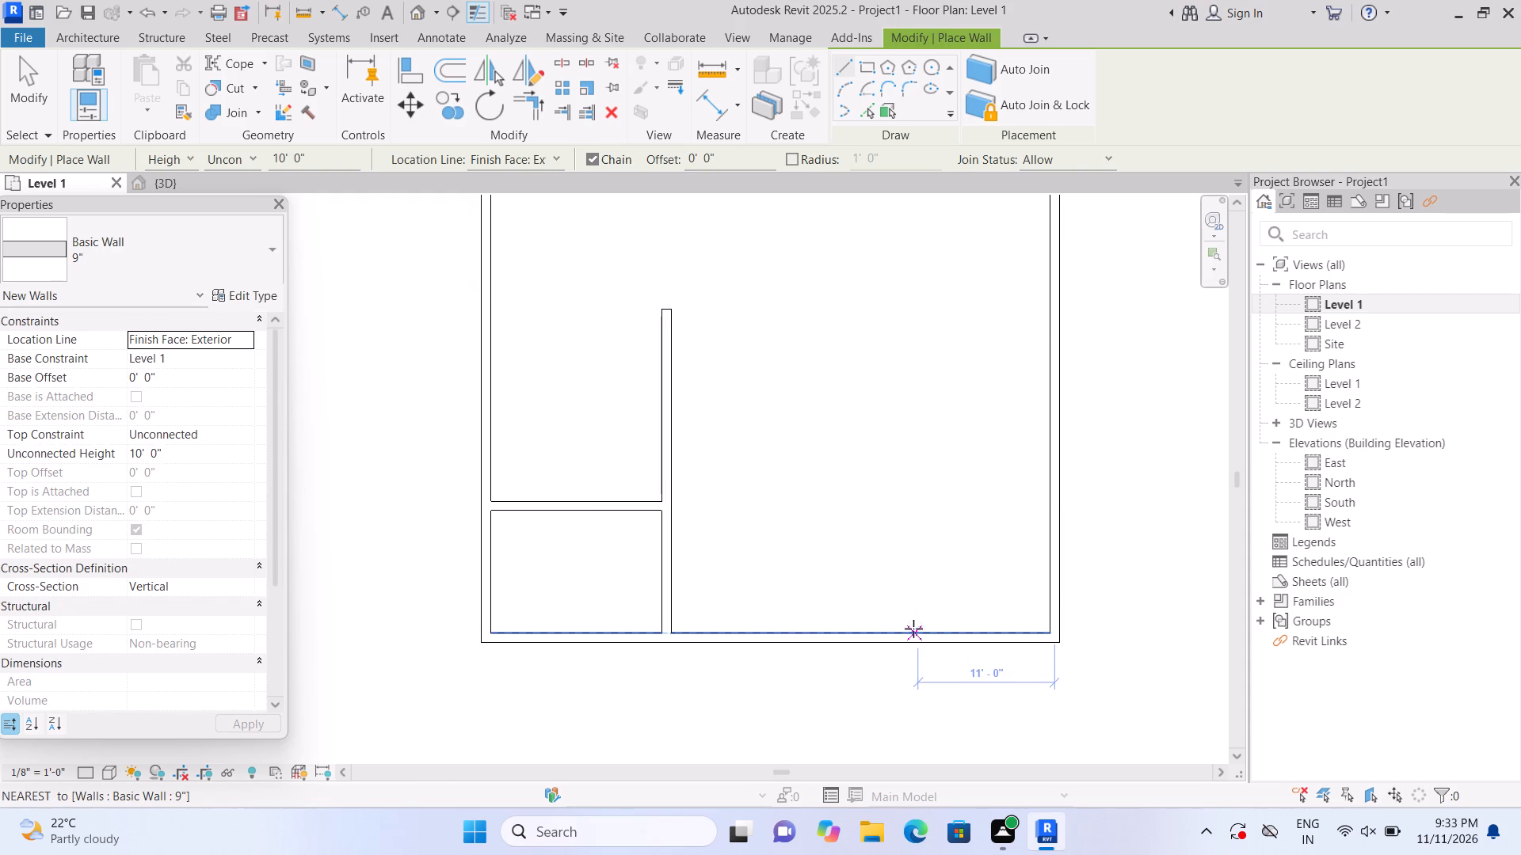
Enclose the southeast room with 9" walls: north from the south wall, about 14' east of the existing partition, then east to the east wall.
left_click(841, 625)
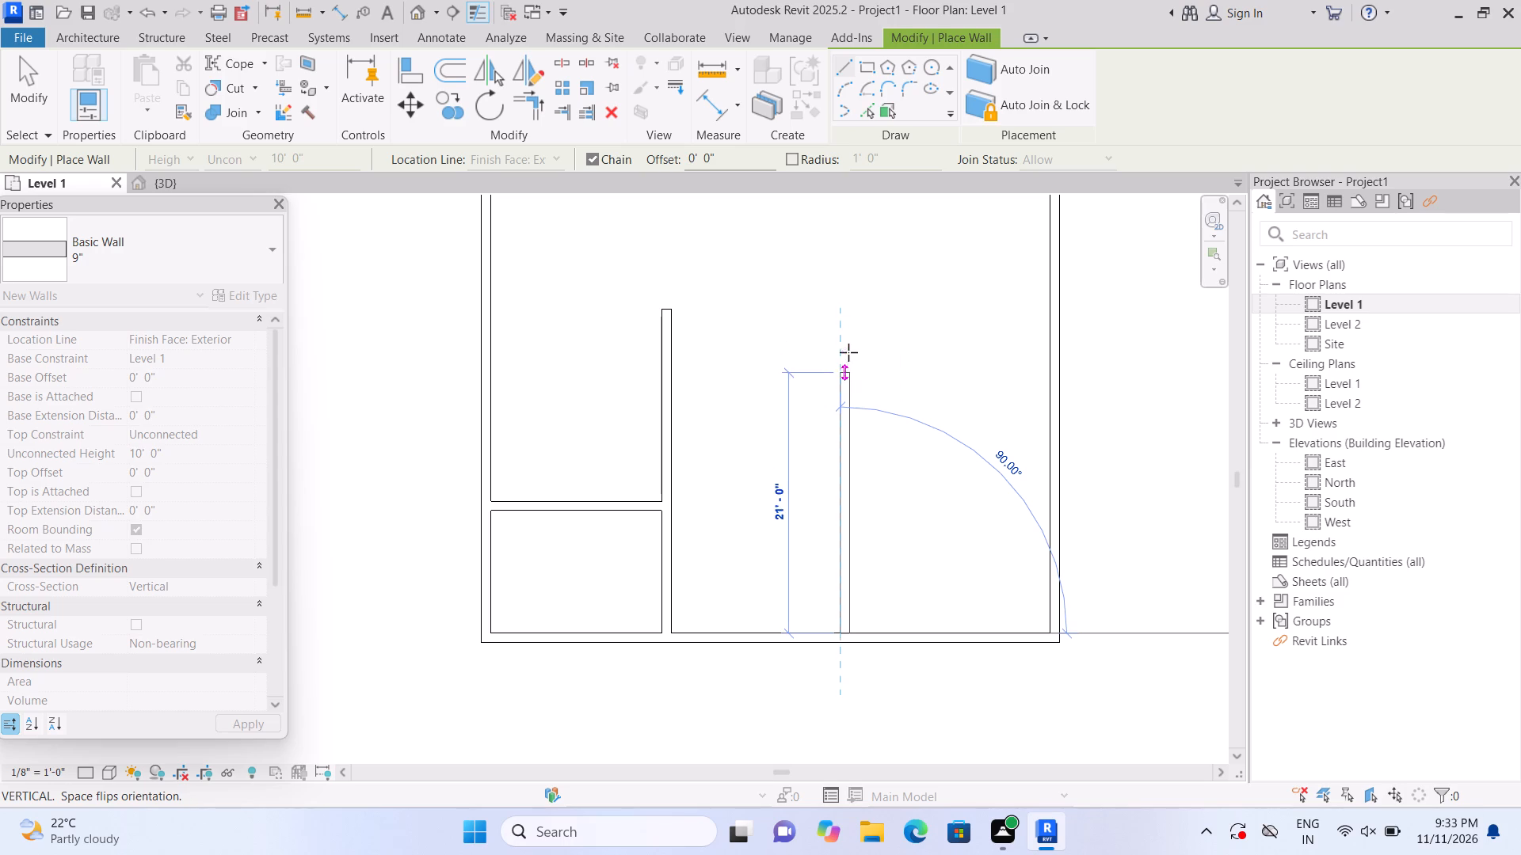
left_click(850, 334)
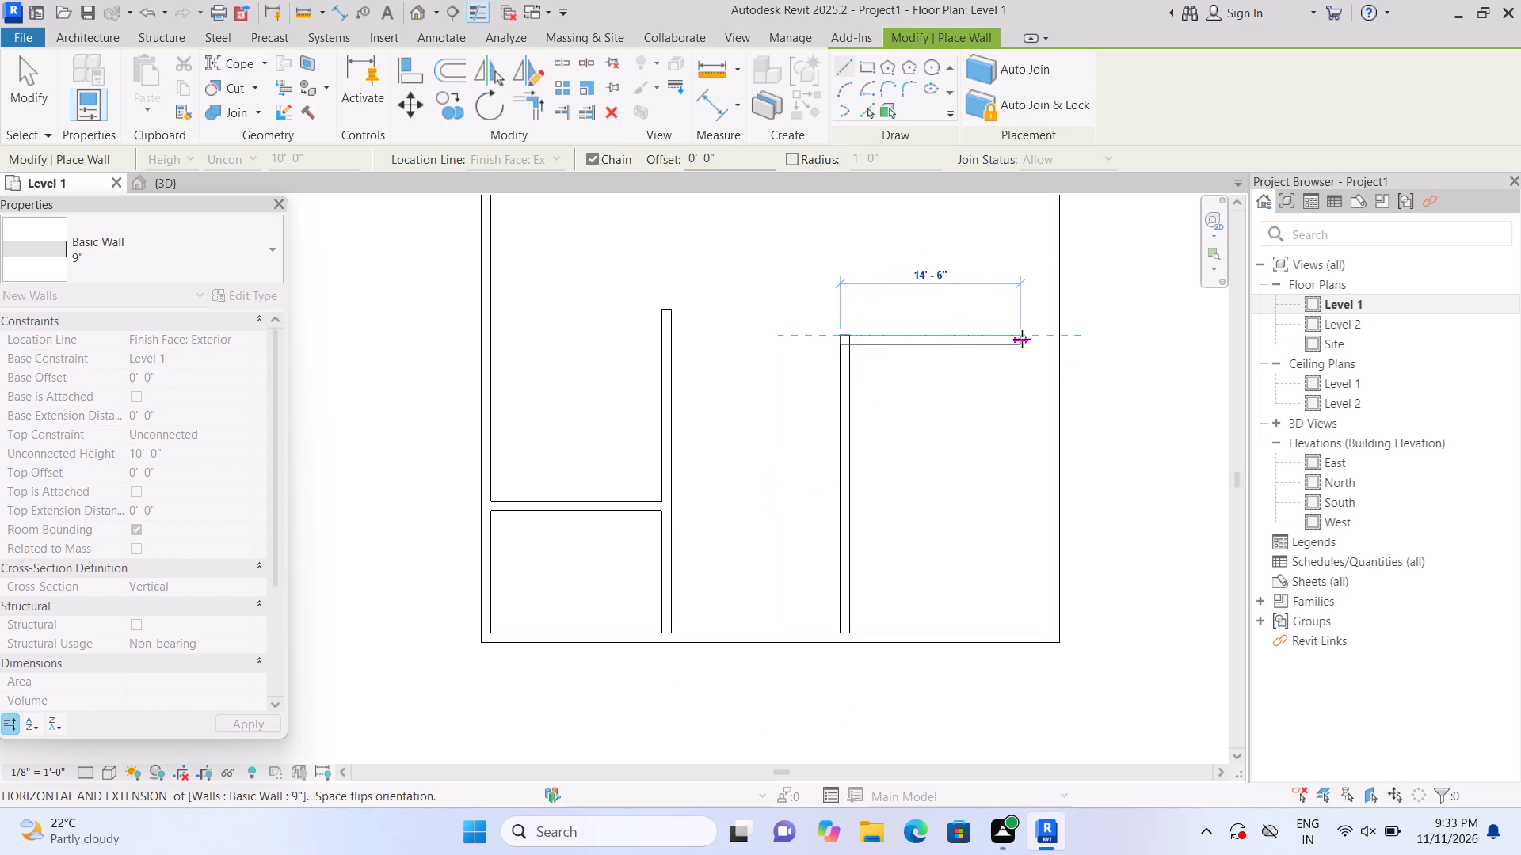
left_click(1046, 338)
scroll(1001, 418, "down", 5)
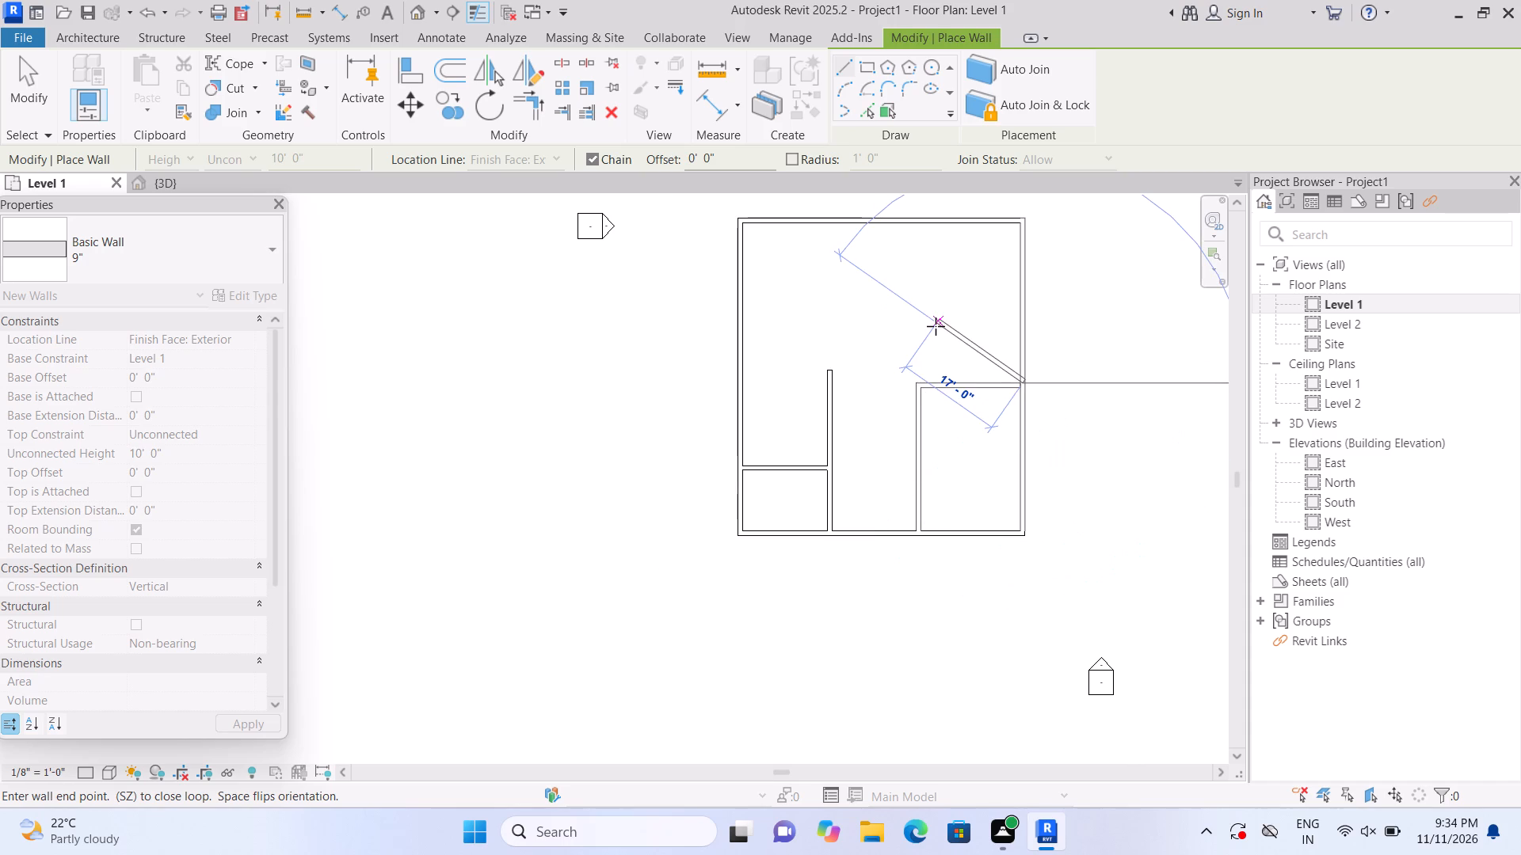
key("Escape")
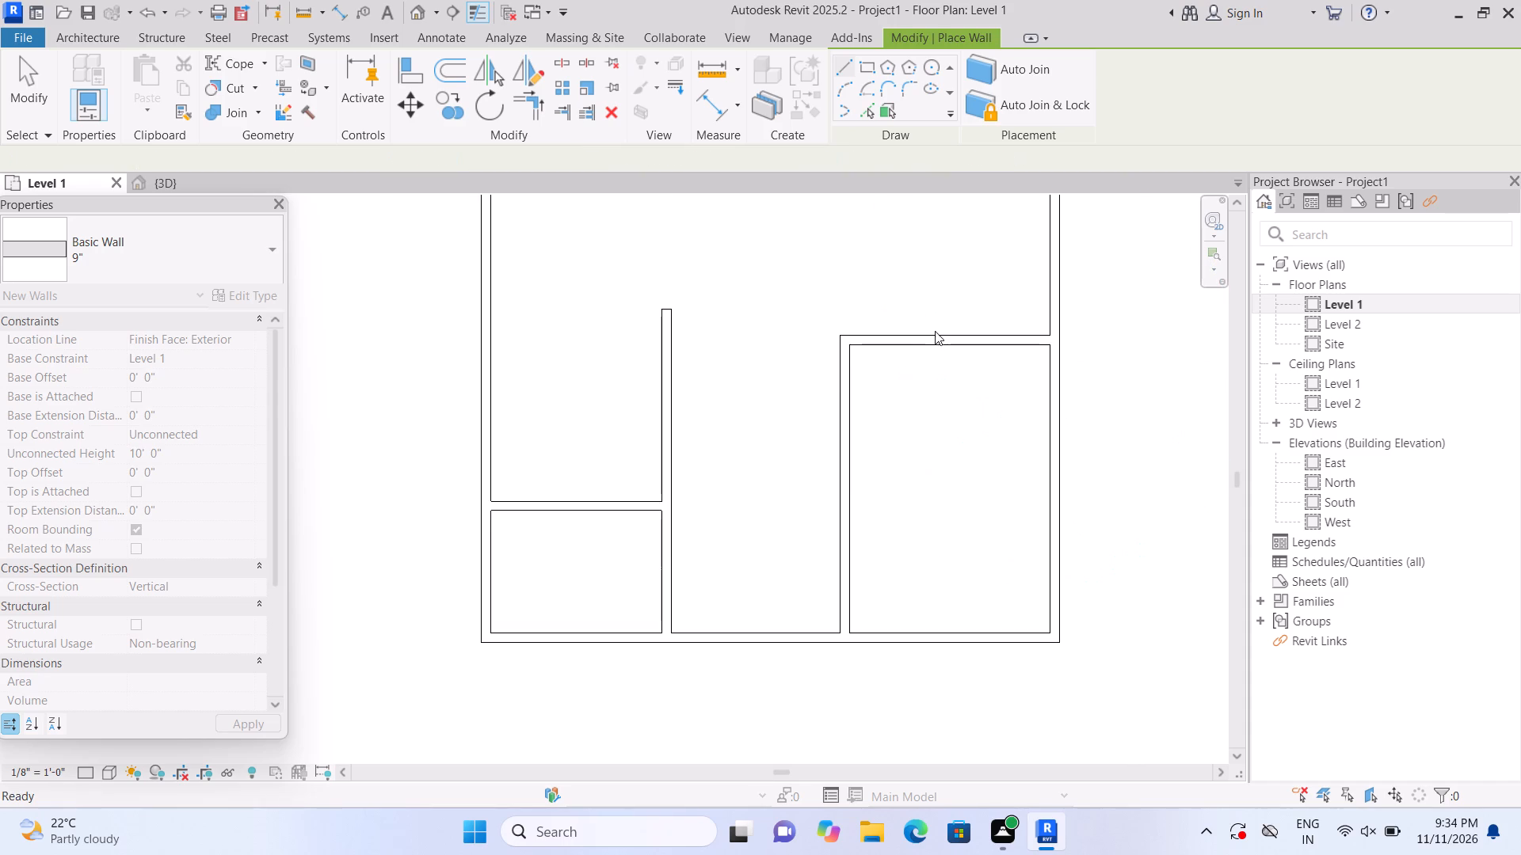
Draw 9" walls about 8' south from the north wall, in line with the southeast room's west wall, then about 16'-6" west.
middle_click_drag(935, 331, 869, 853)
middle_click_drag(884, 709, 928, 444)
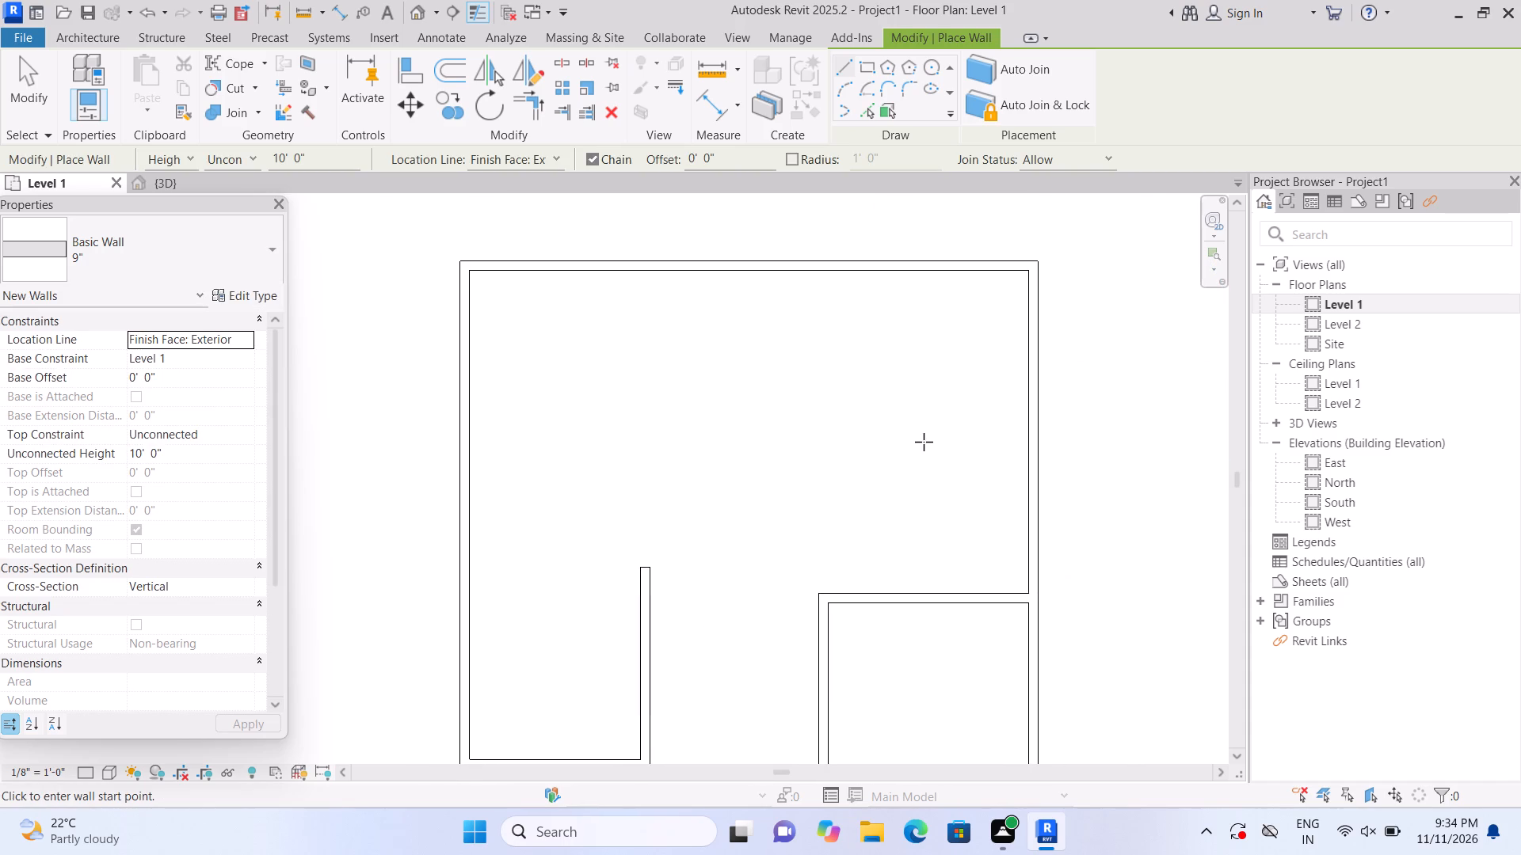
scroll(919, 440, "down", 1)
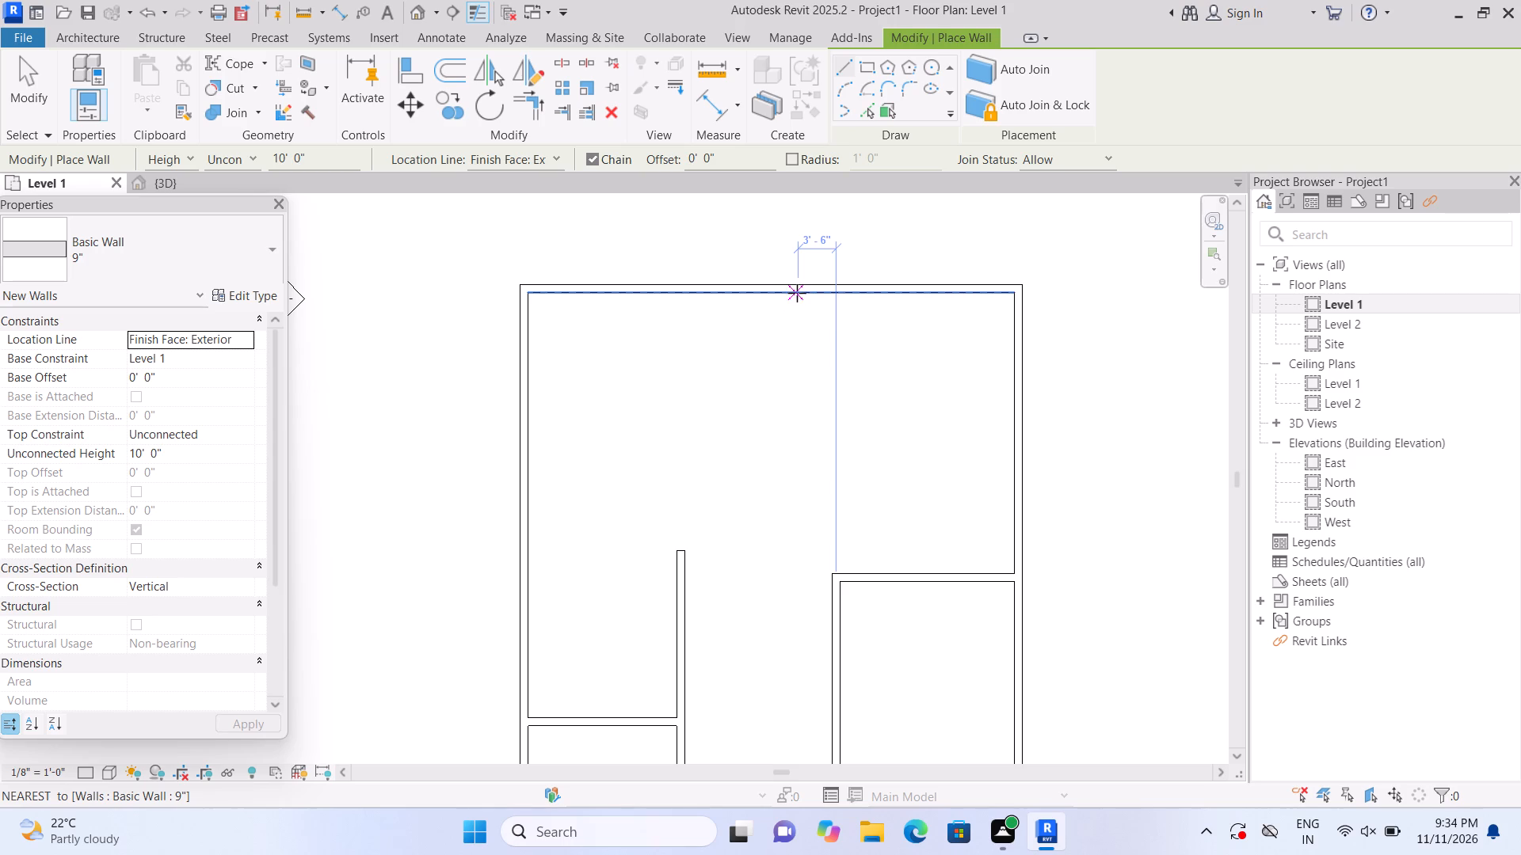
left_click(824, 291)
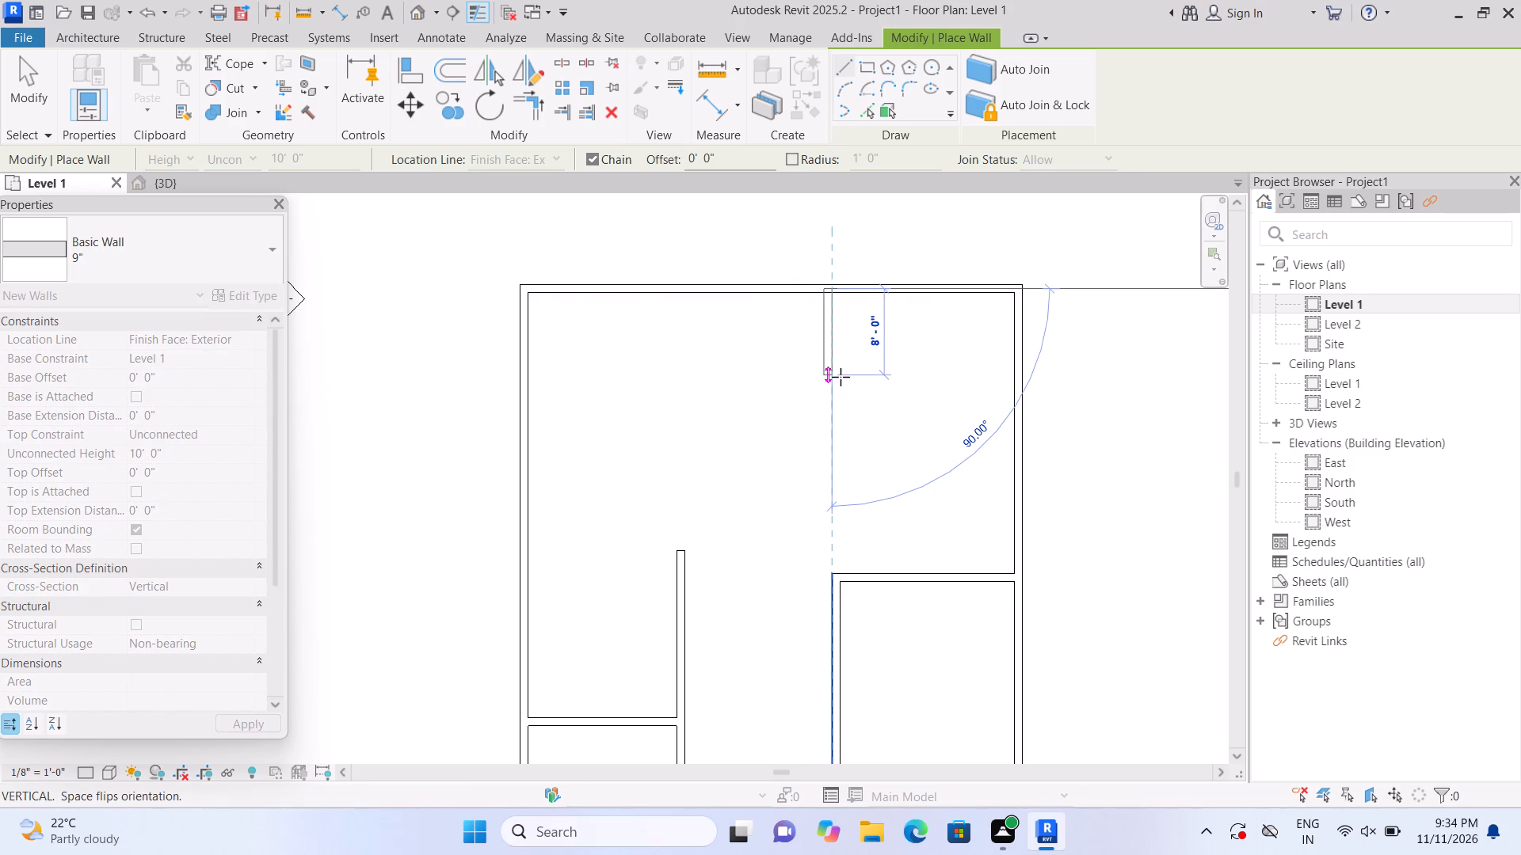
left_click(841, 374)
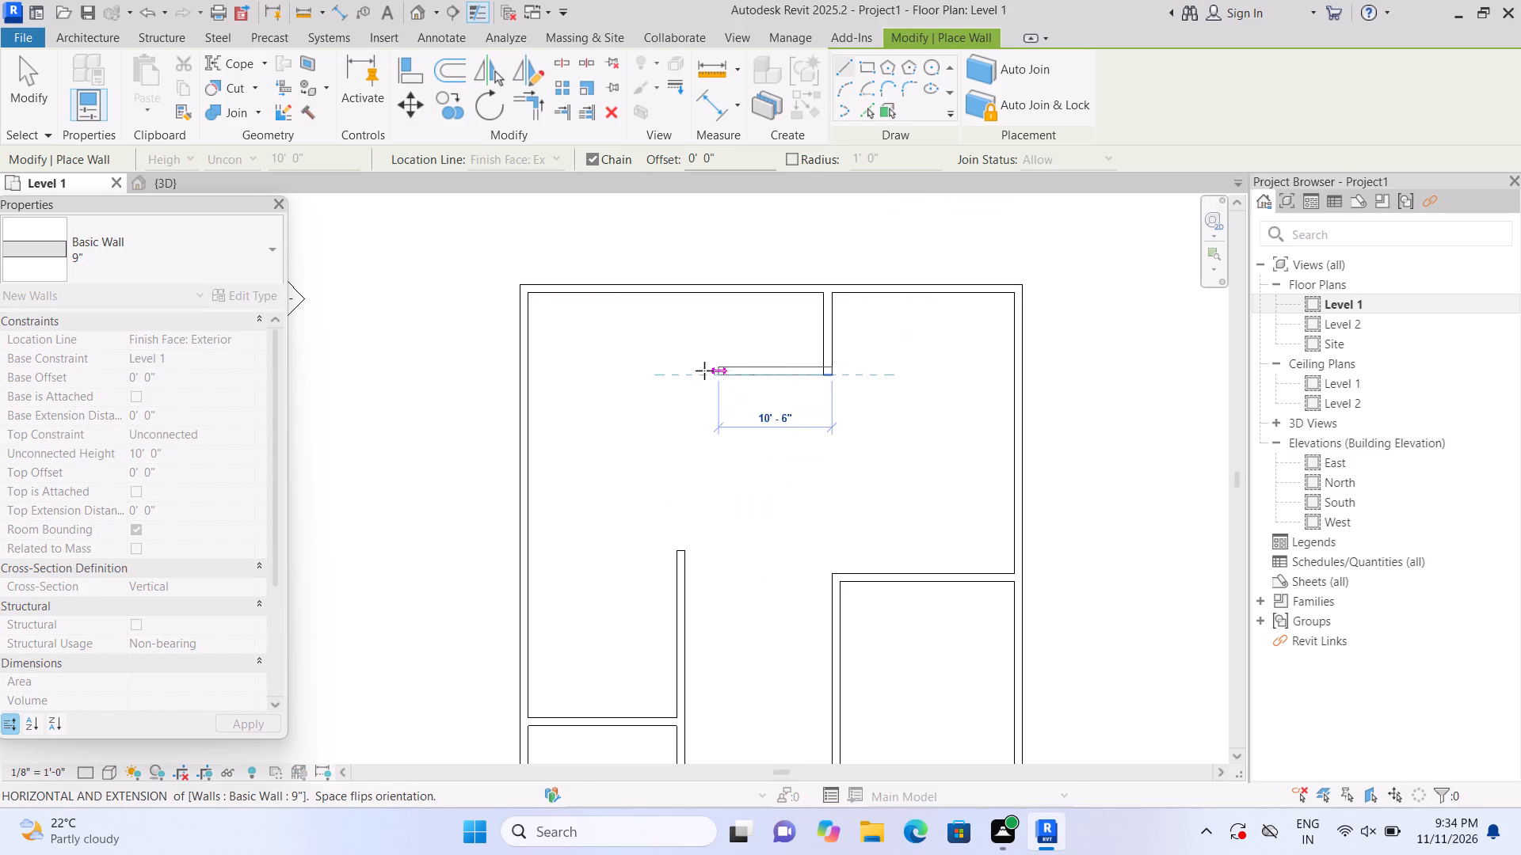
left_click(654, 369)
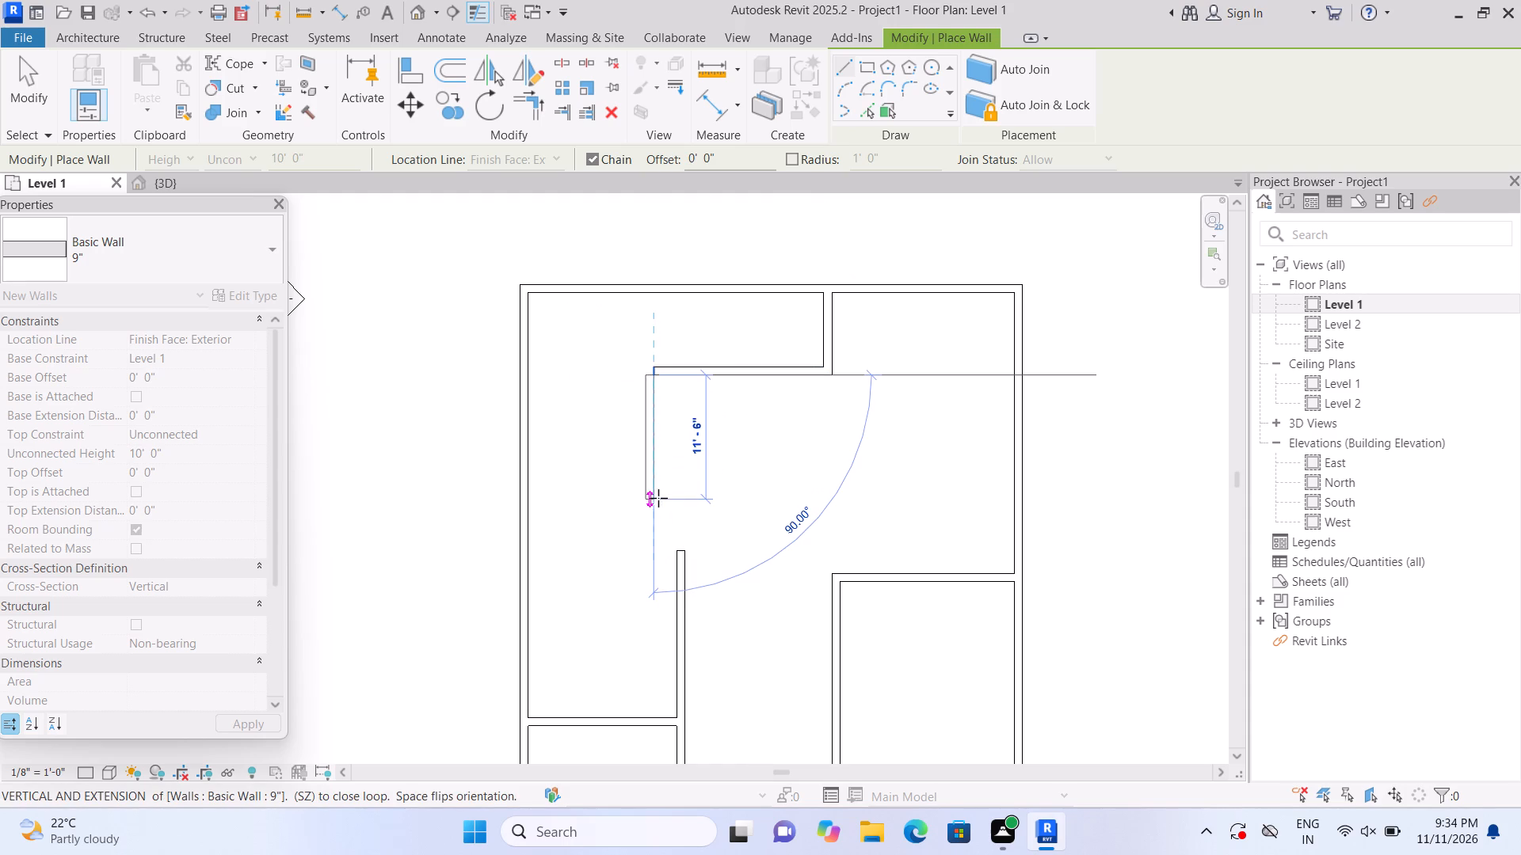
key("Escape")
key("Escape")
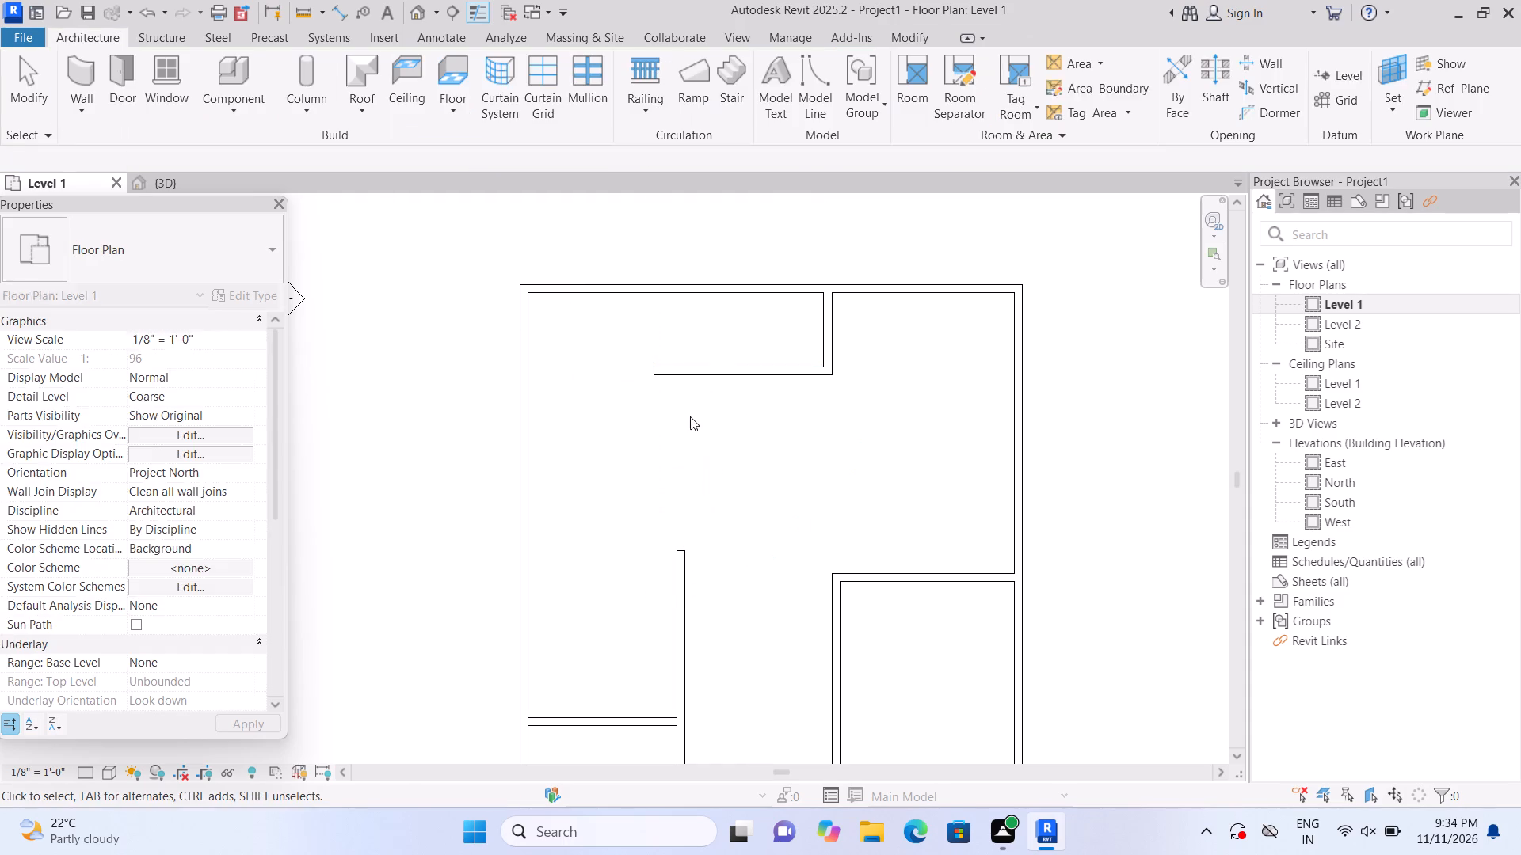
Delete the east-west wall running west from the foot of the north partition.
left_click(711, 372)
key("Delete")
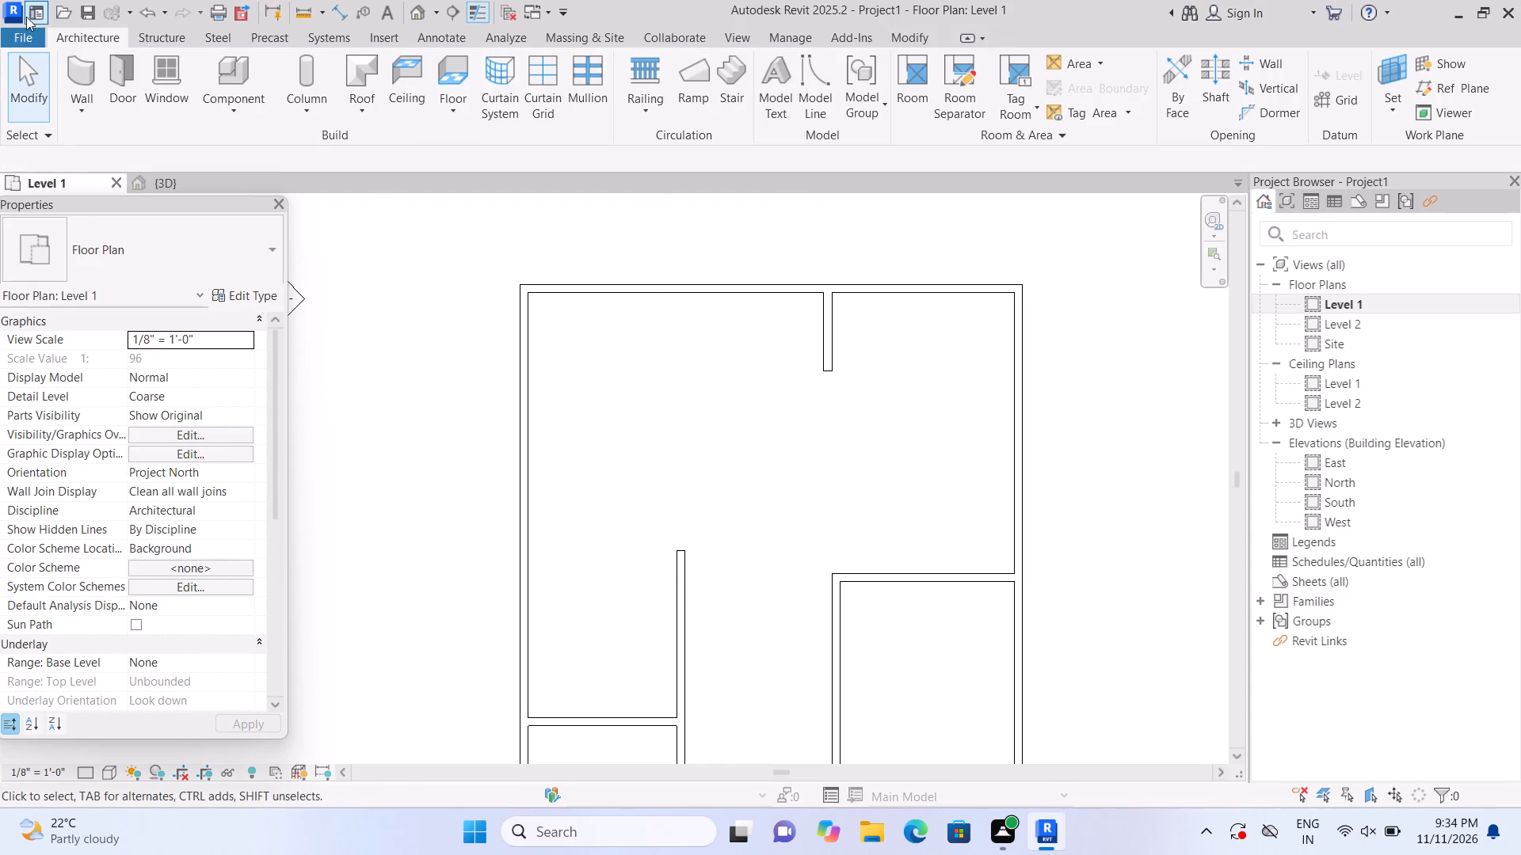
Continue the north partition with 9" walls about 4'-6" south, 15' west, 6' south, and east to the east wall.
left_click(64, 61)
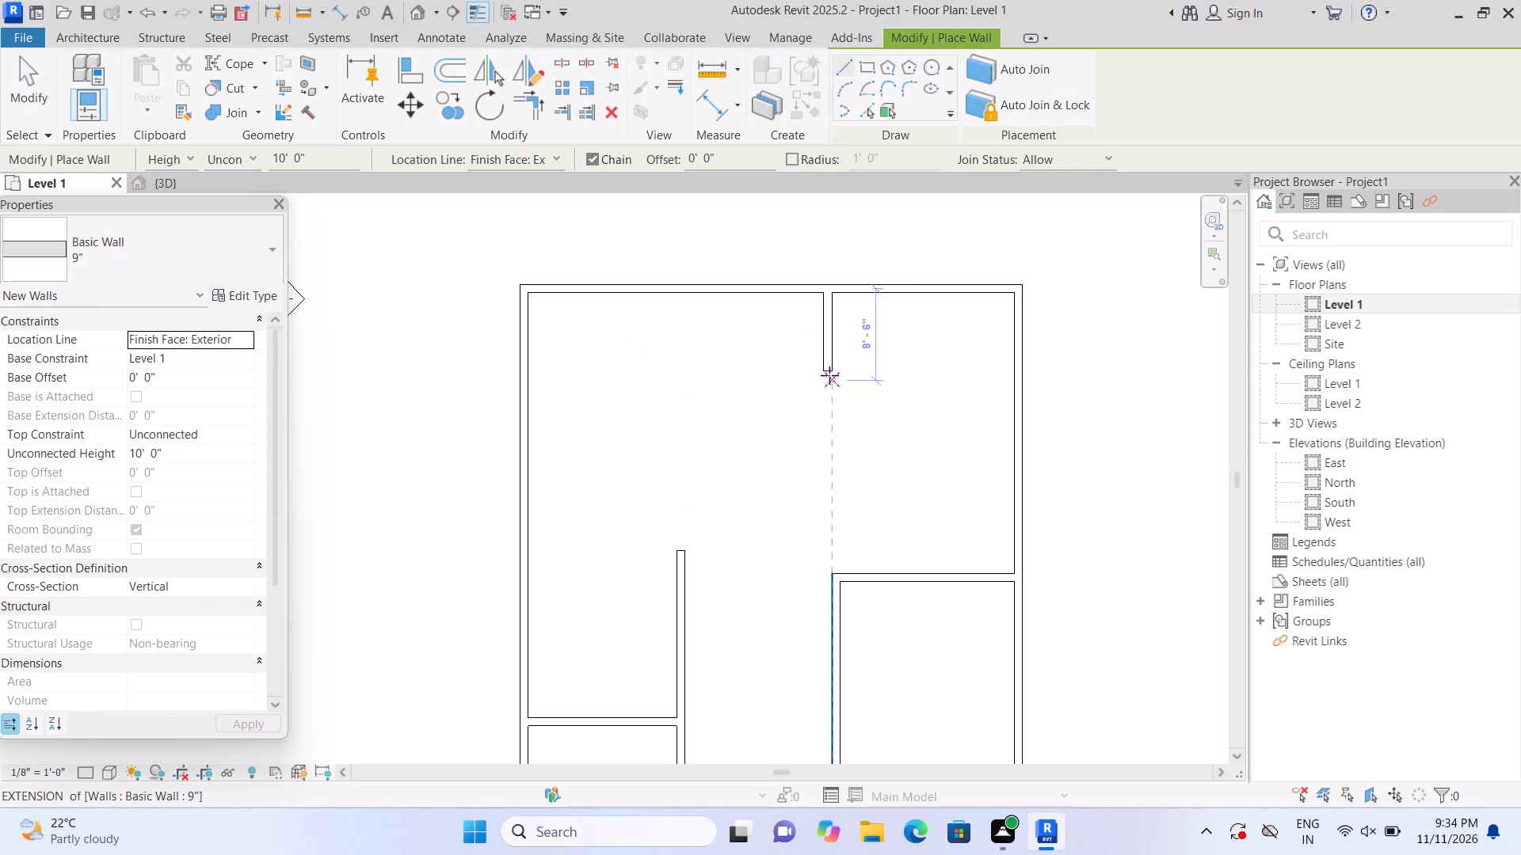
left_click(830, 367)
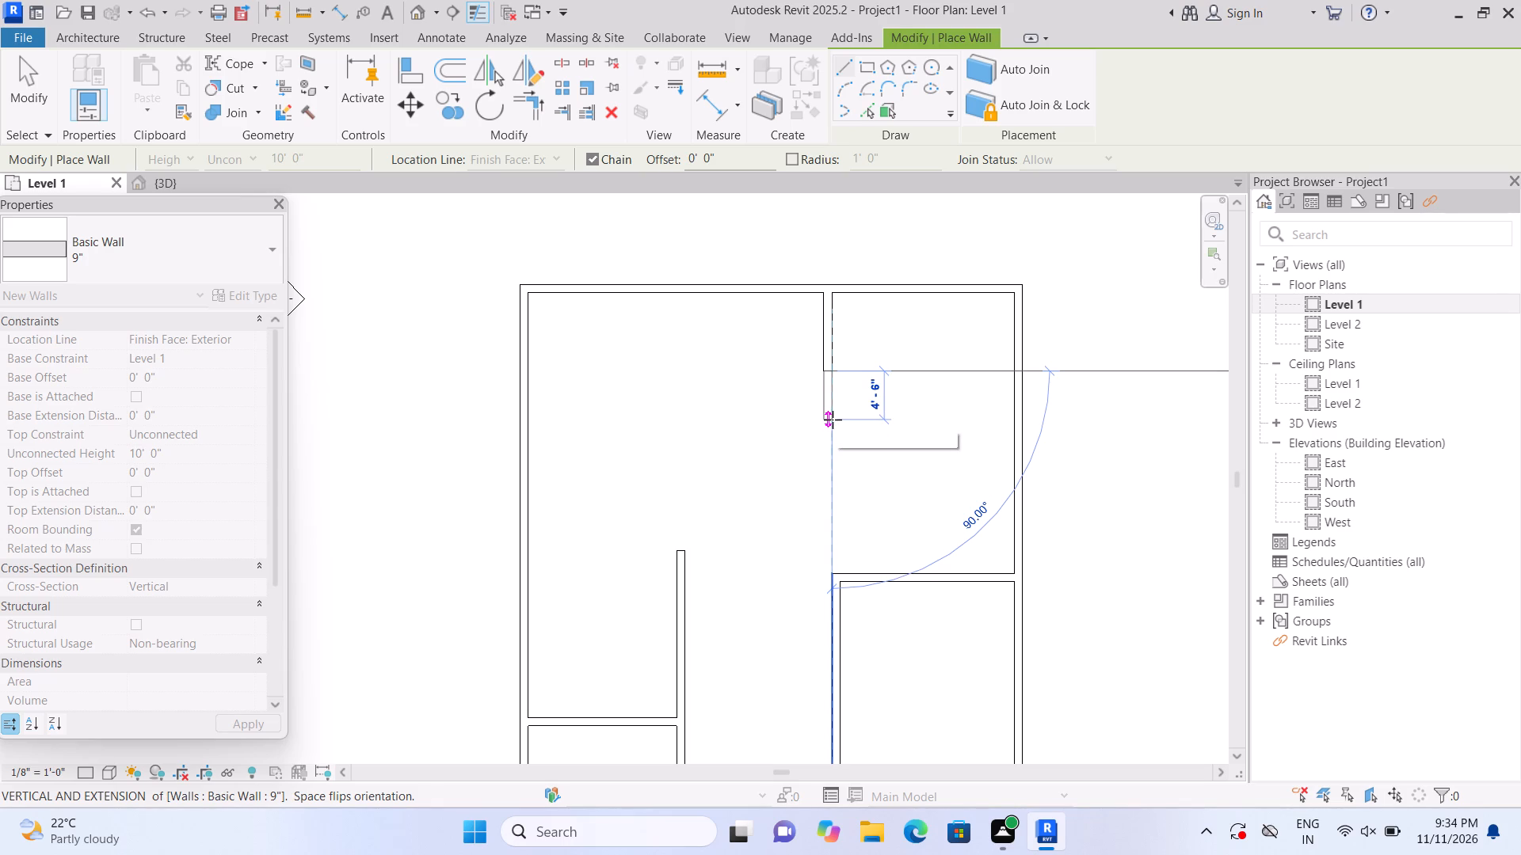
left_click(833, 420)
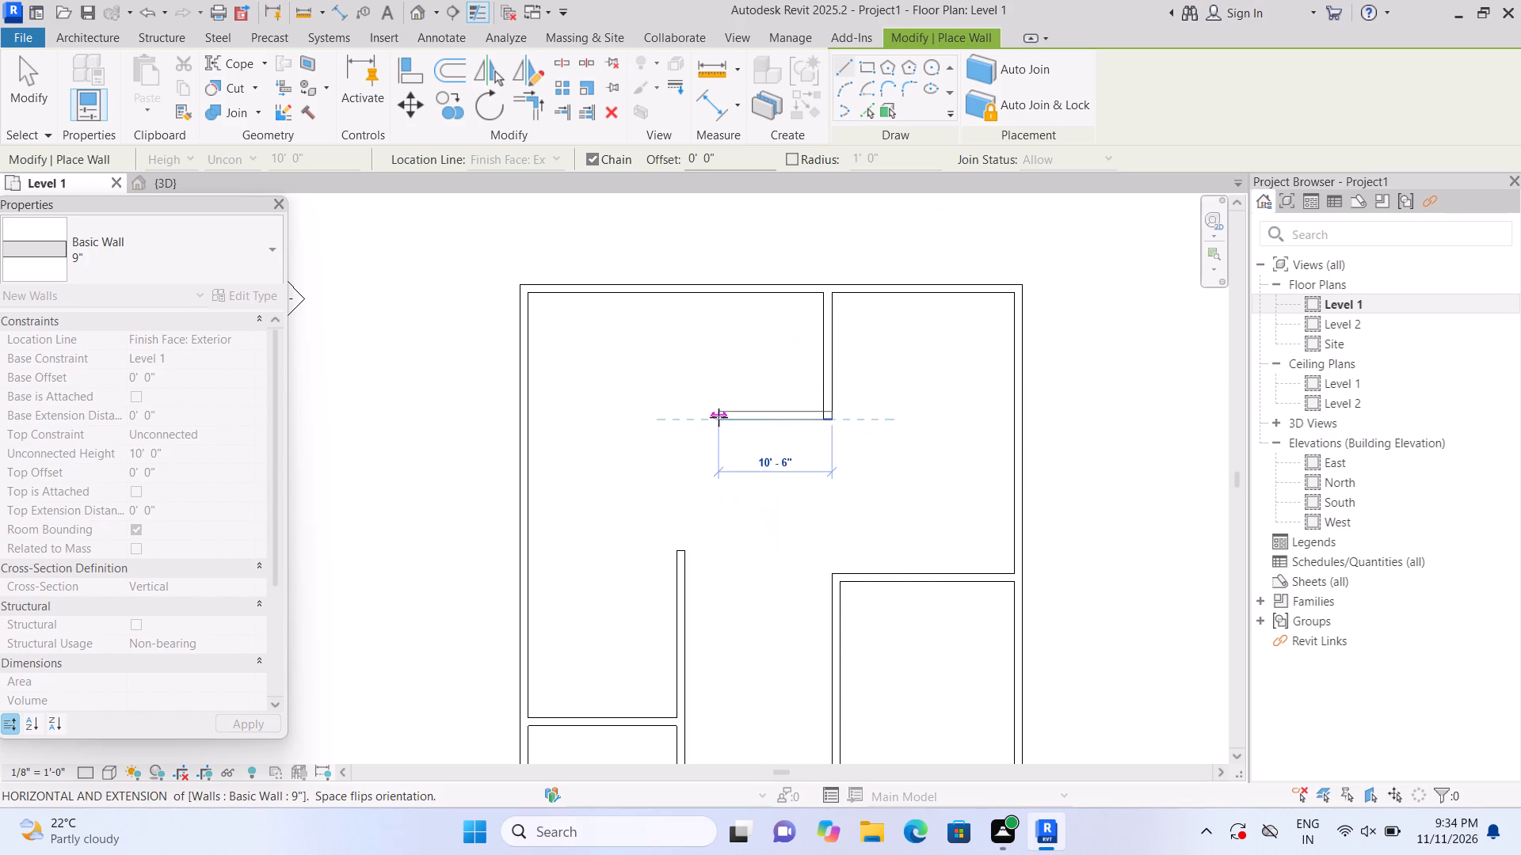
left_click(673, 416)
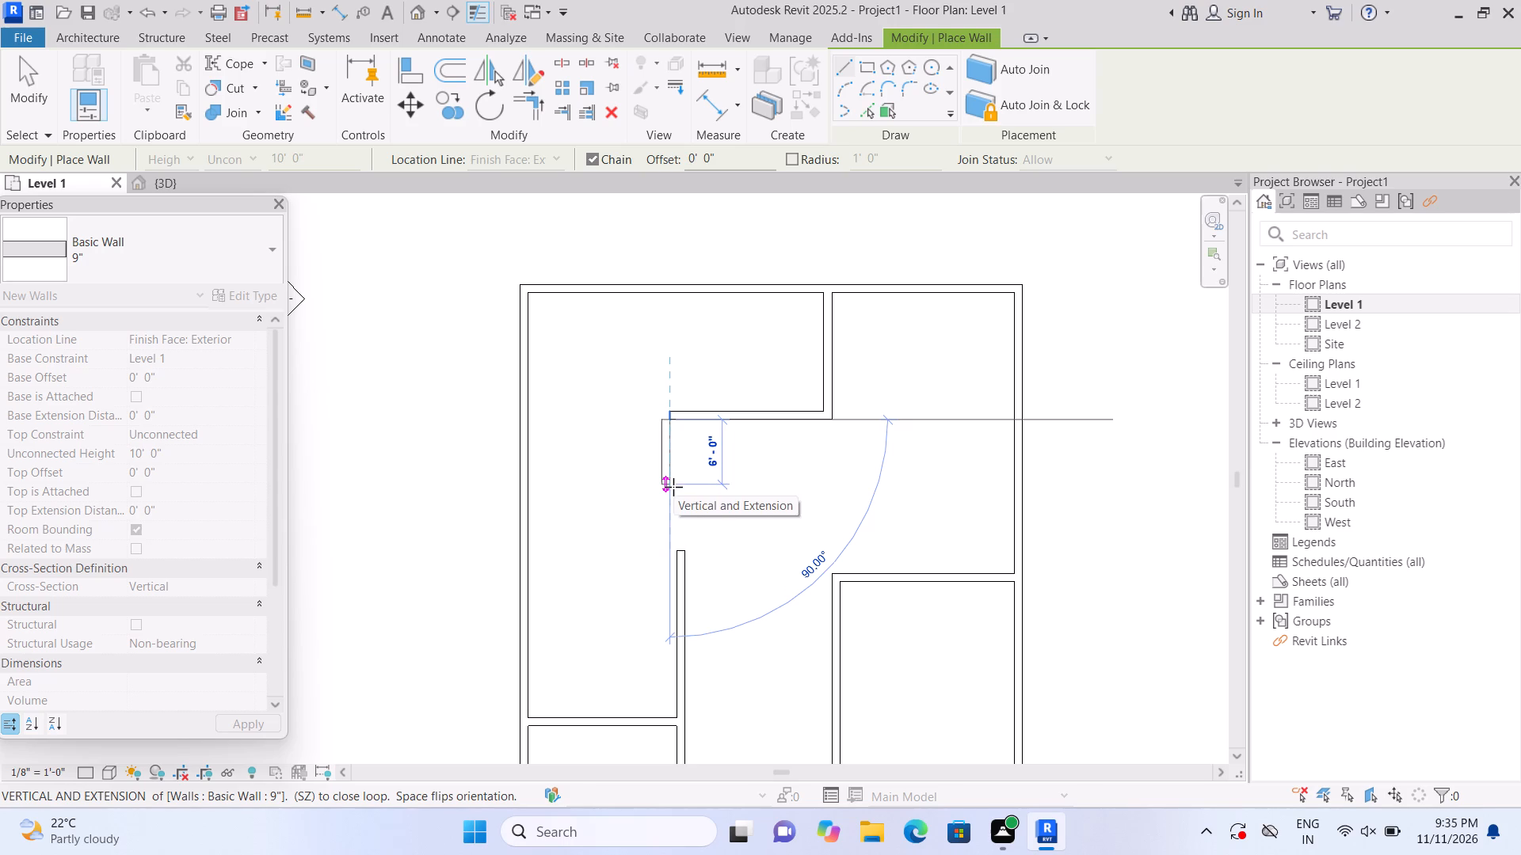
left_click(673, 487)
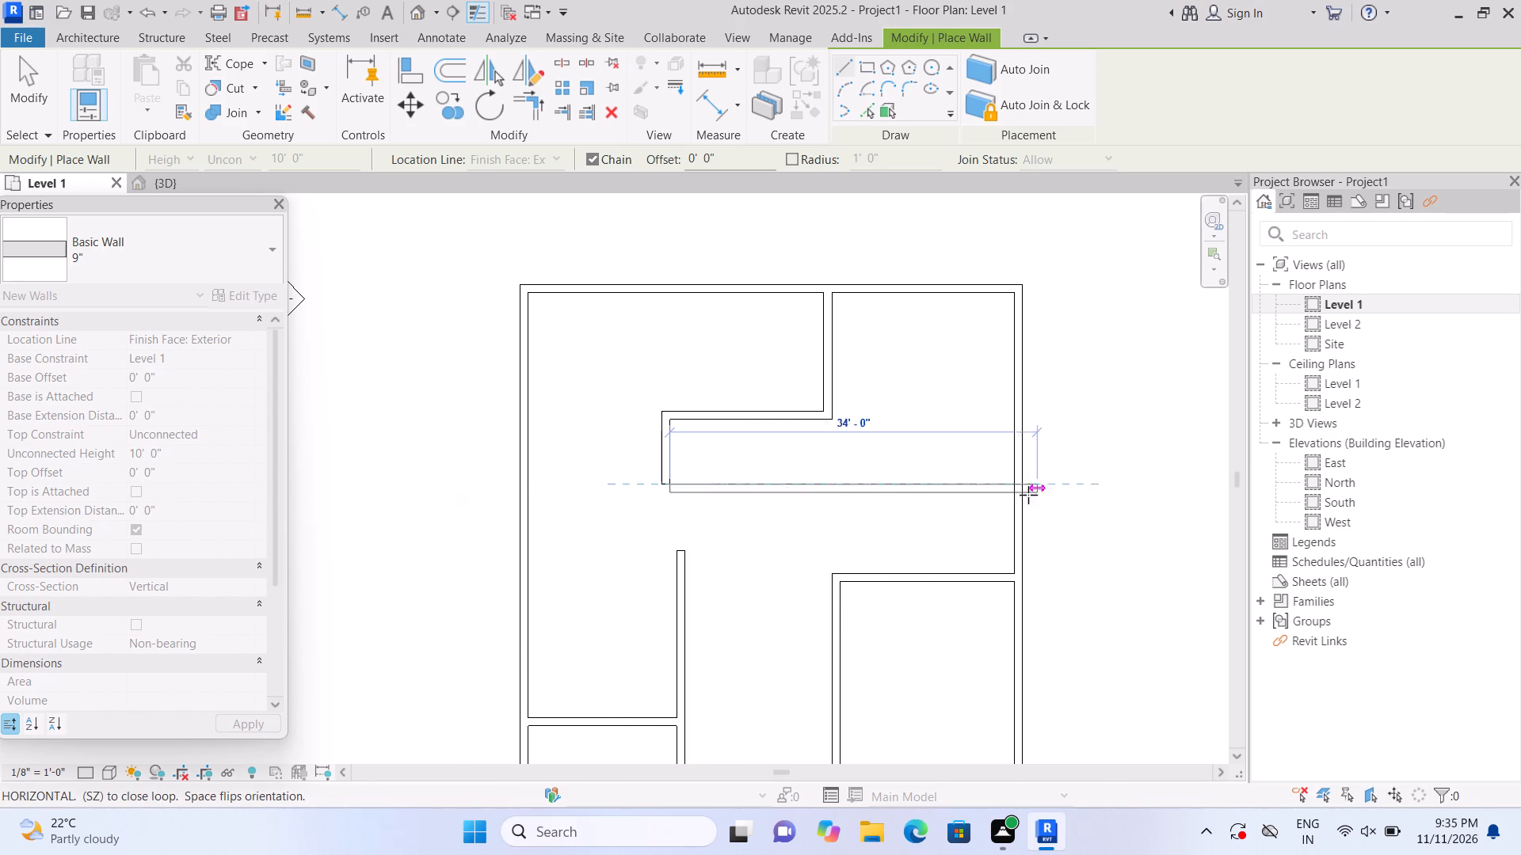
left_click(1011, 484)
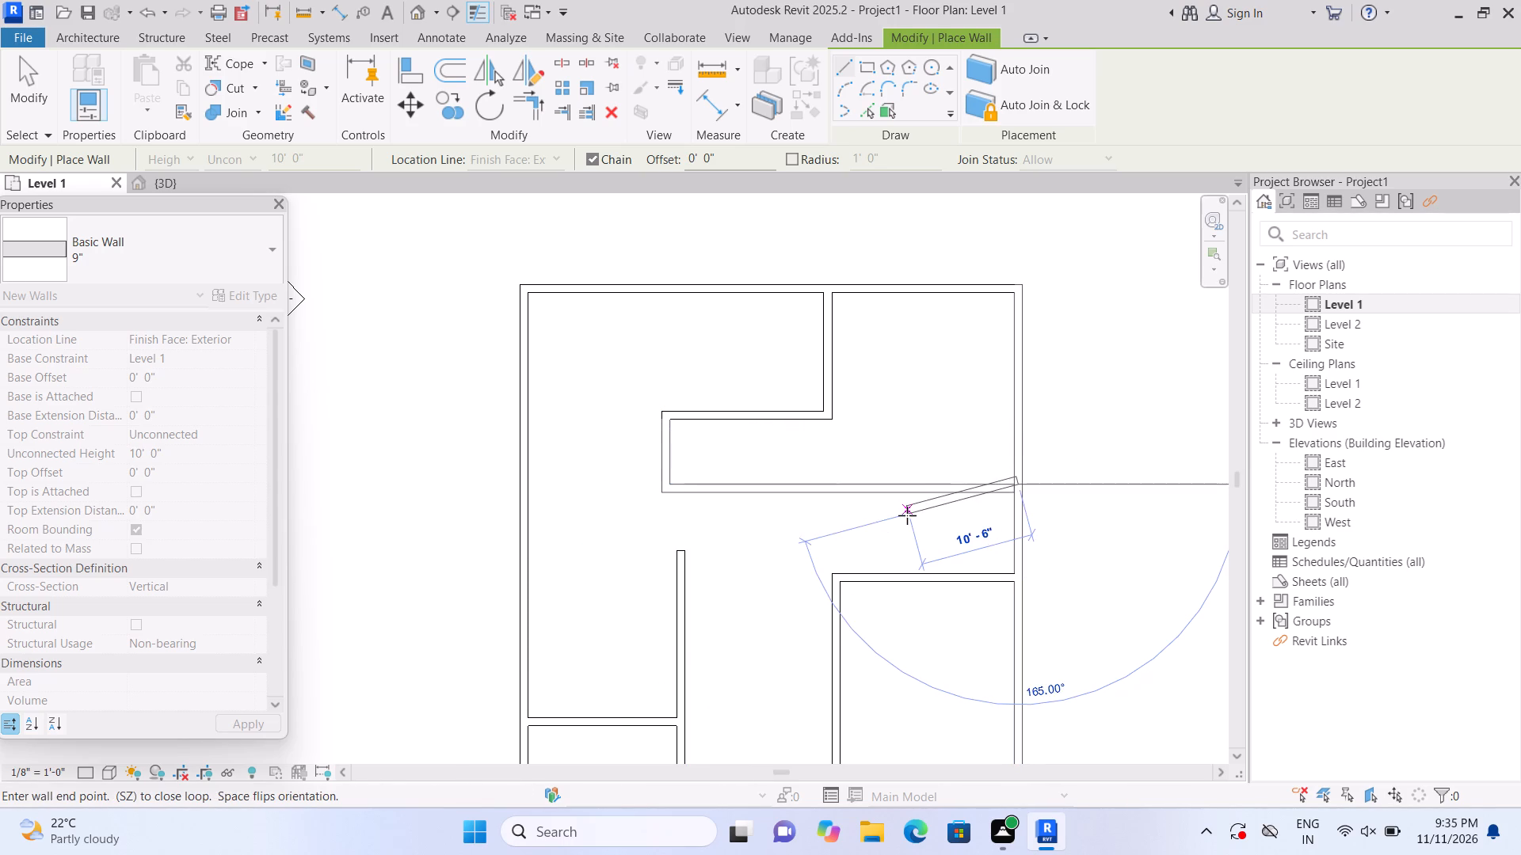
key("Escape")
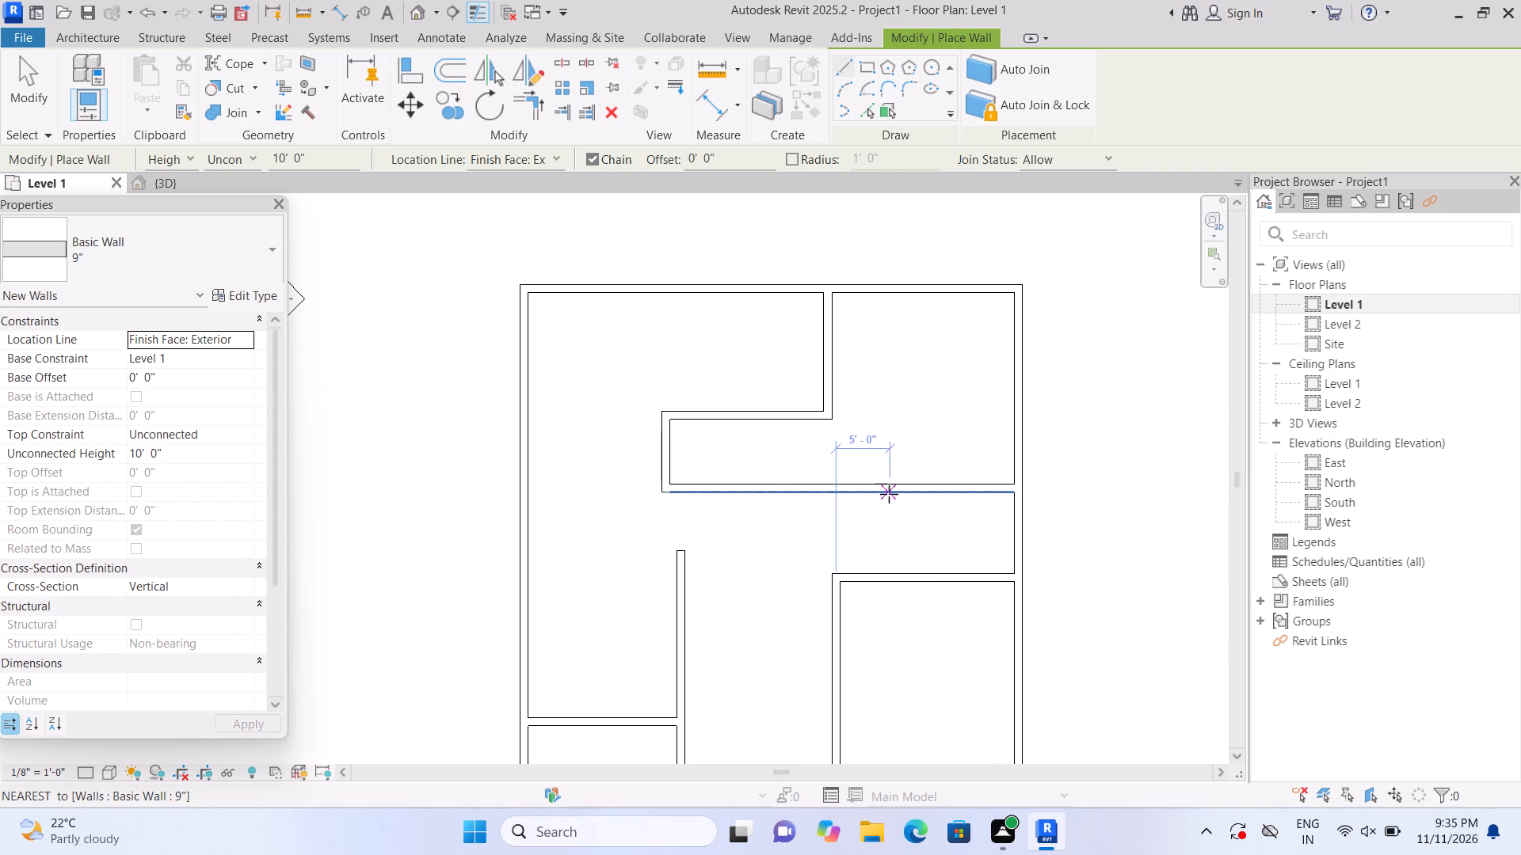
Draw a short north-south 9" wall from the long east-west partition to the southeast room's north wall, about 3'-7 1/2" east of that room's west wall.
left_click(880, 493)
left_click(875, 580)
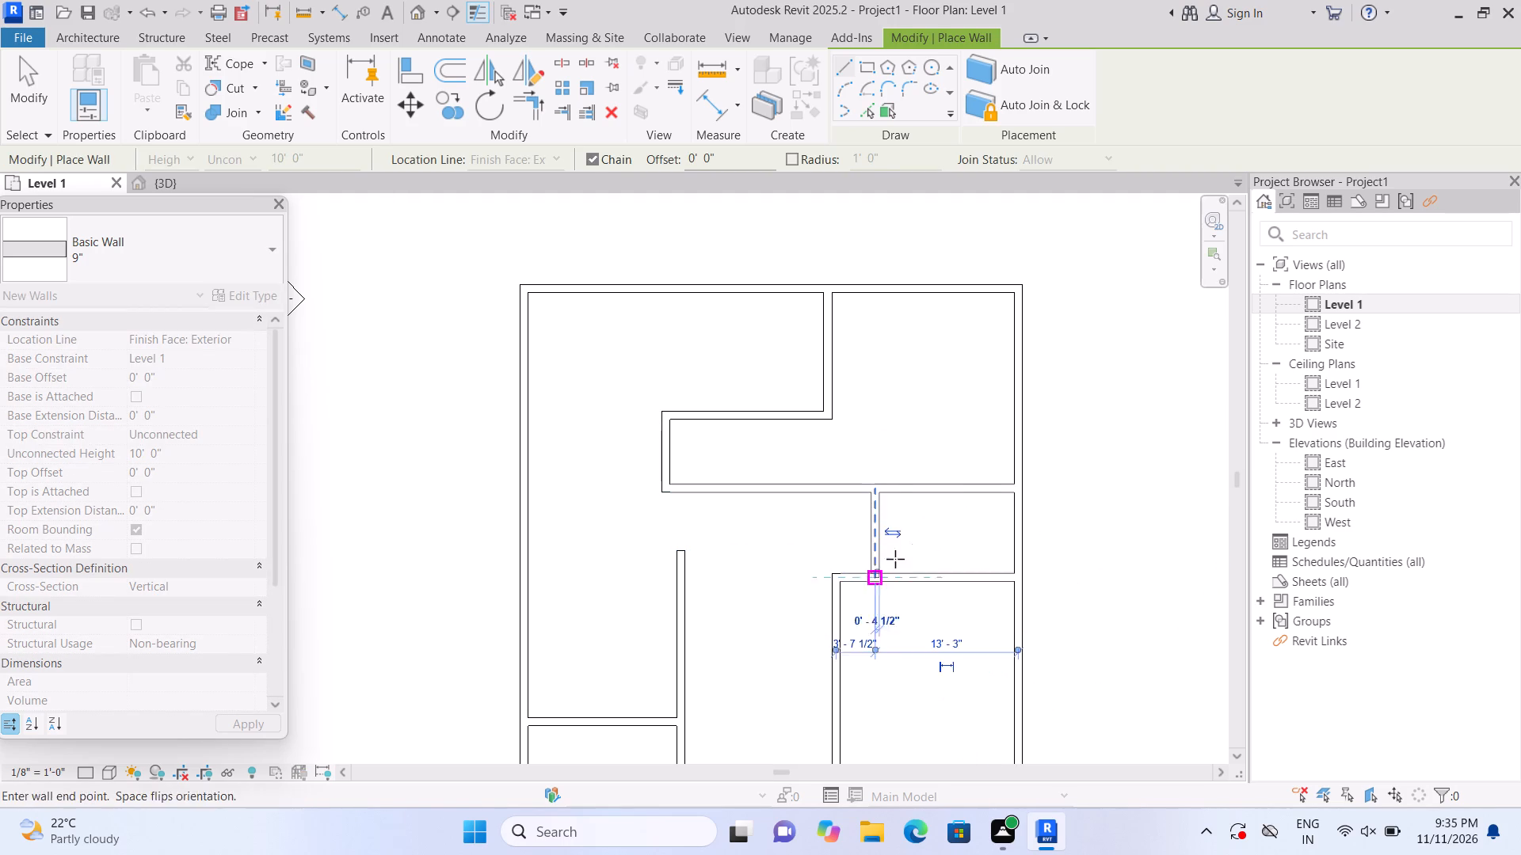
key("Escape")
scroll(924, 496, "down", 7)
scroll(848, 578, "up", 2)
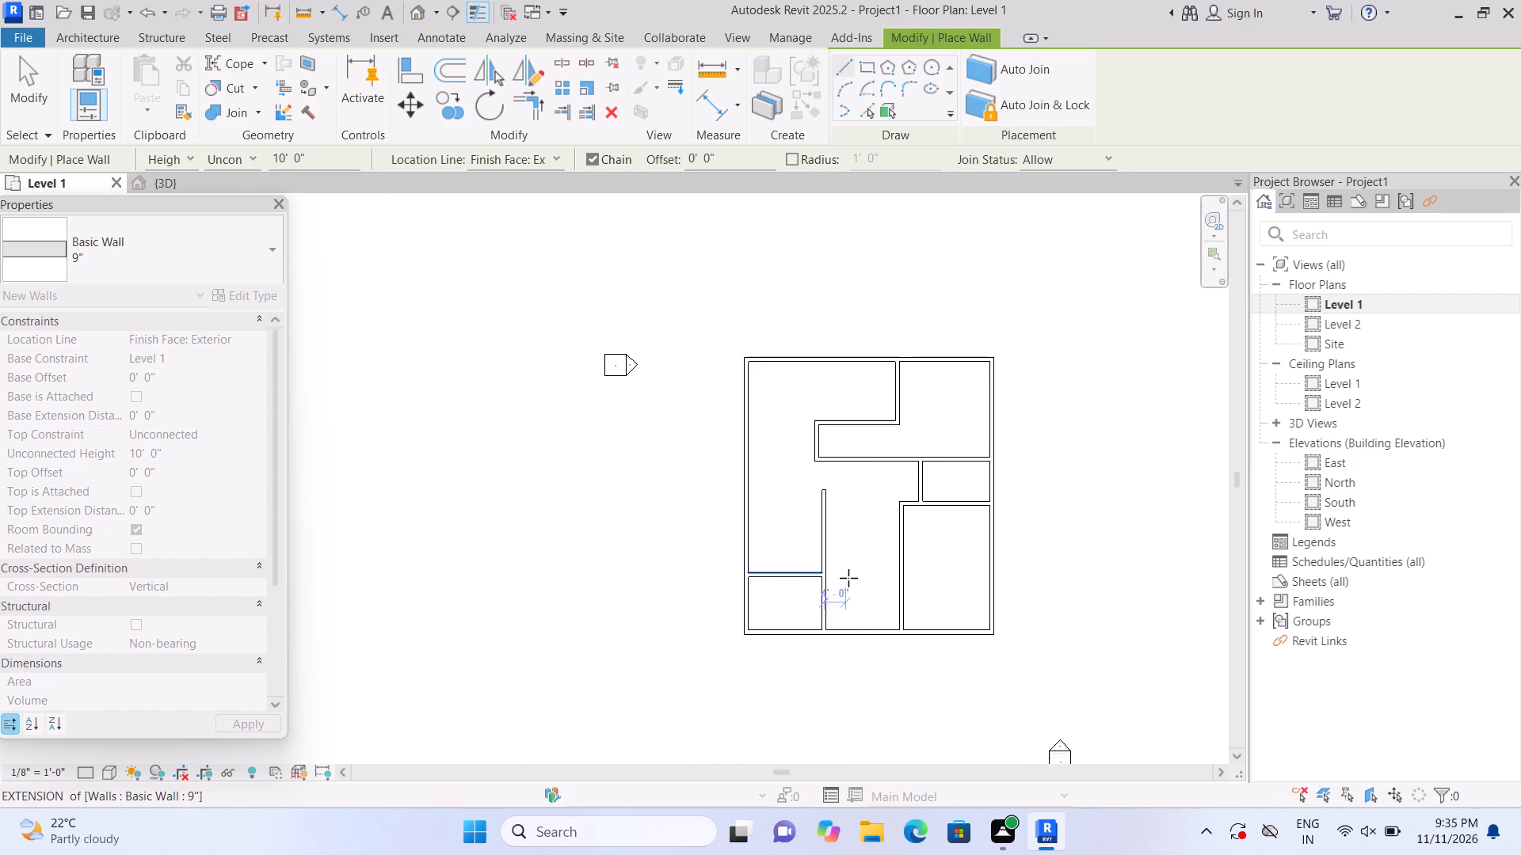
scroll(848, 578, "up", 4)
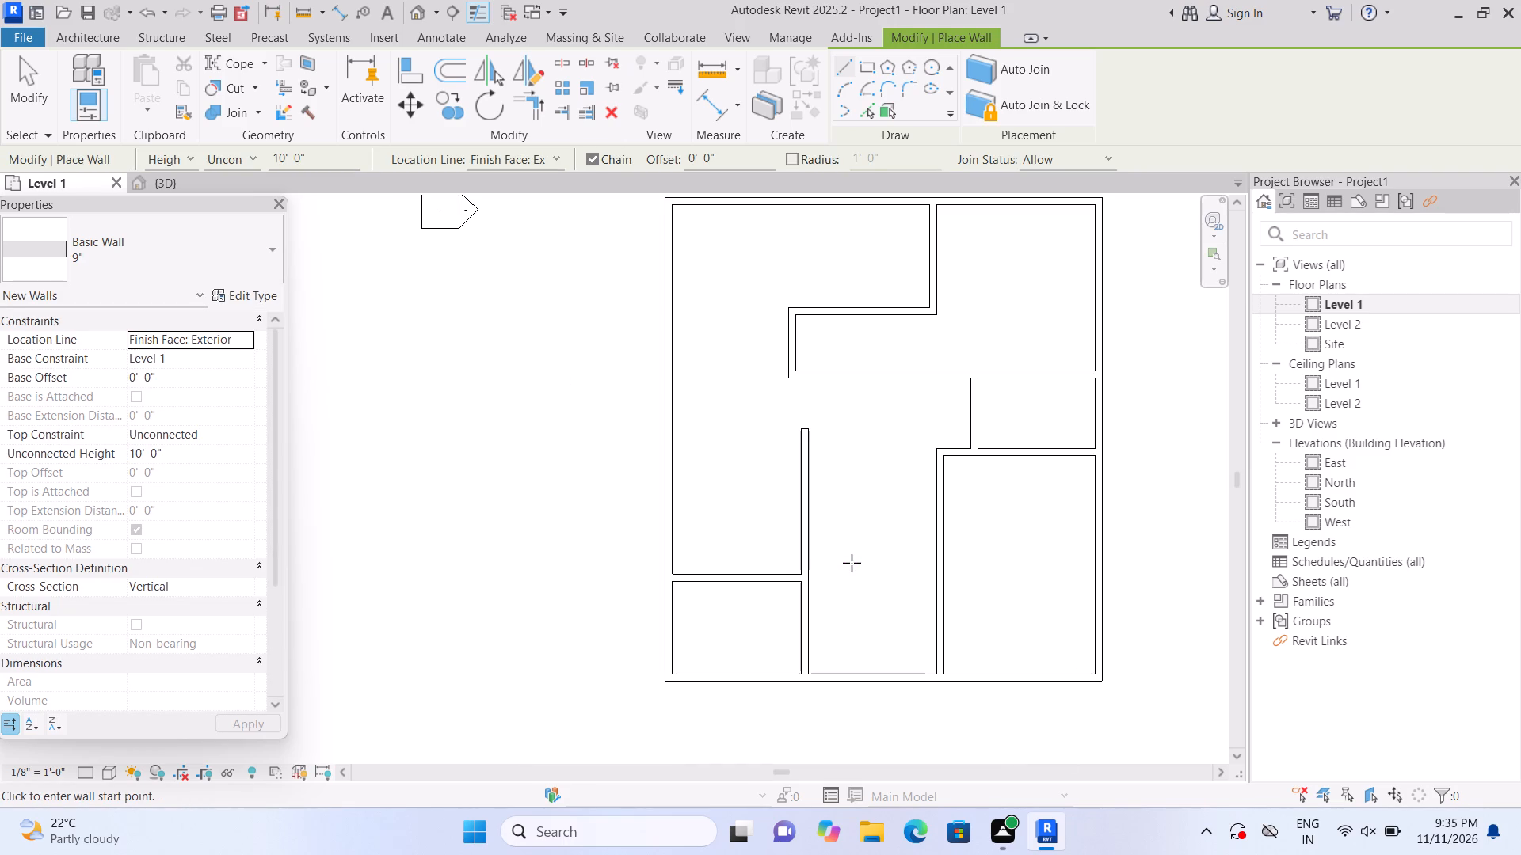
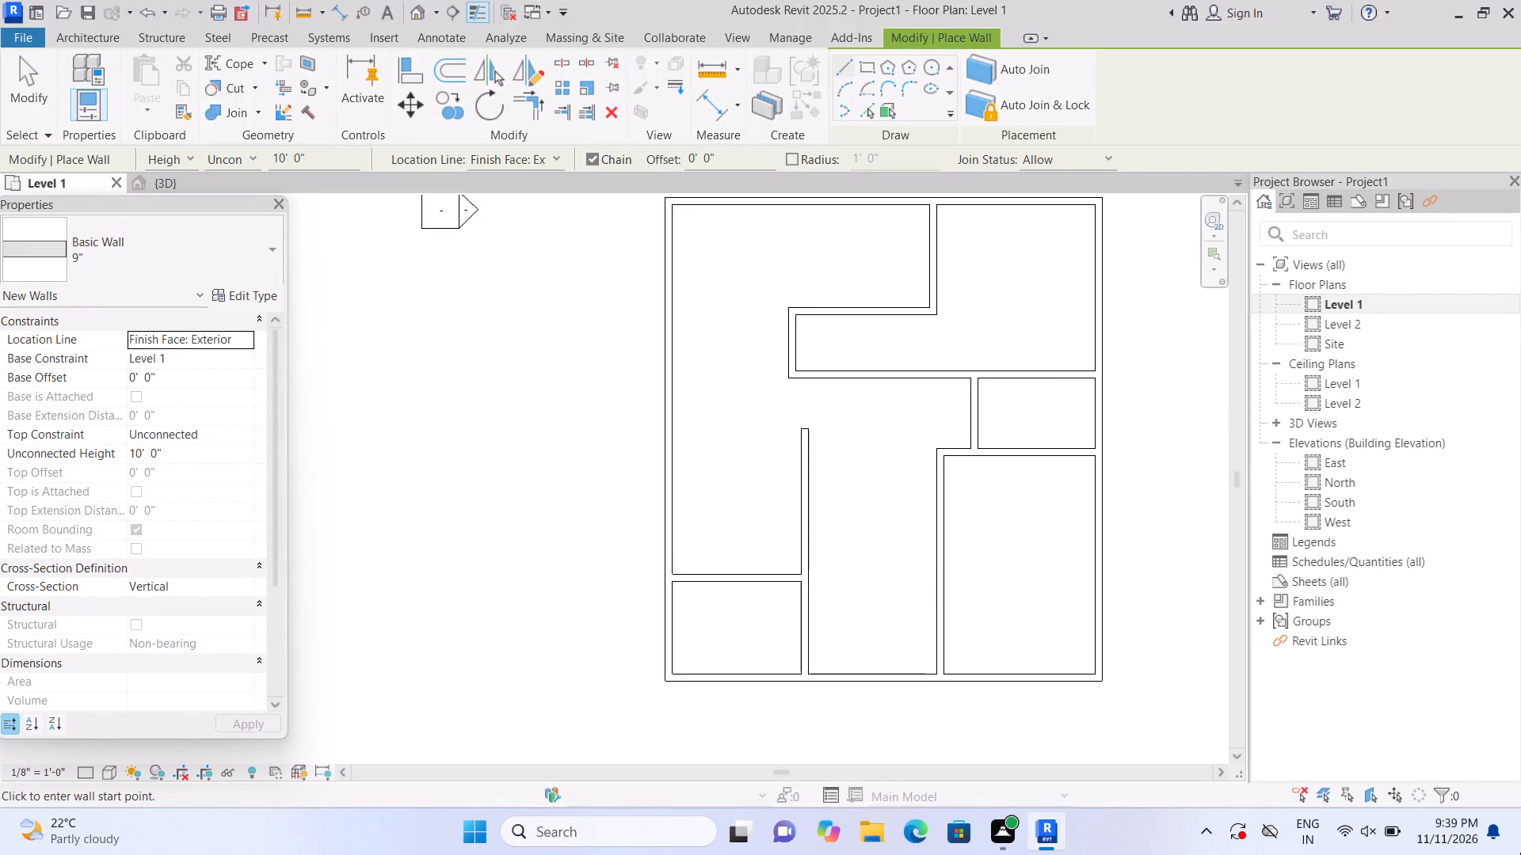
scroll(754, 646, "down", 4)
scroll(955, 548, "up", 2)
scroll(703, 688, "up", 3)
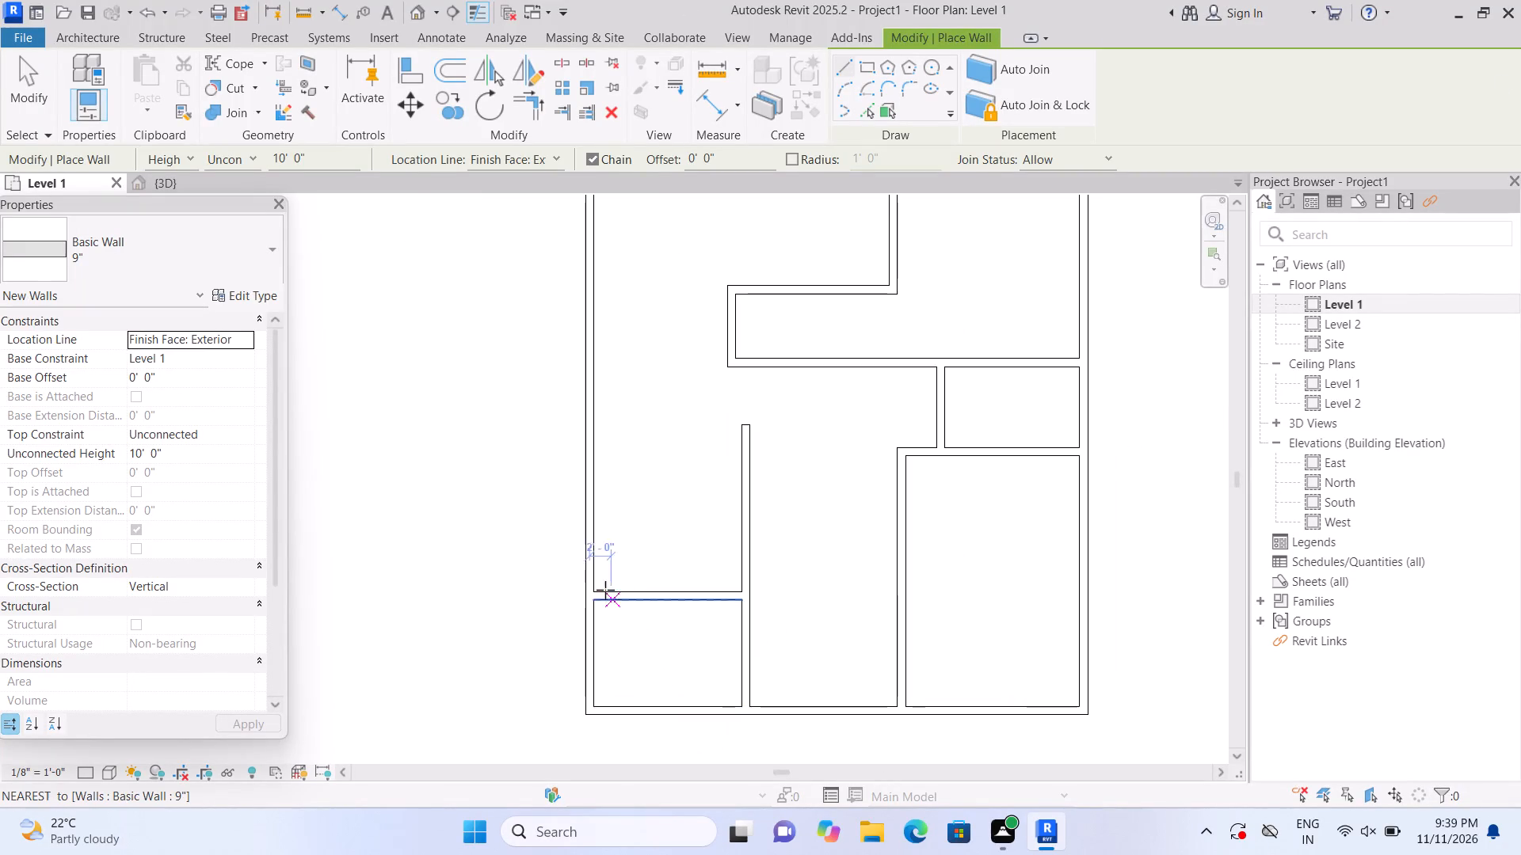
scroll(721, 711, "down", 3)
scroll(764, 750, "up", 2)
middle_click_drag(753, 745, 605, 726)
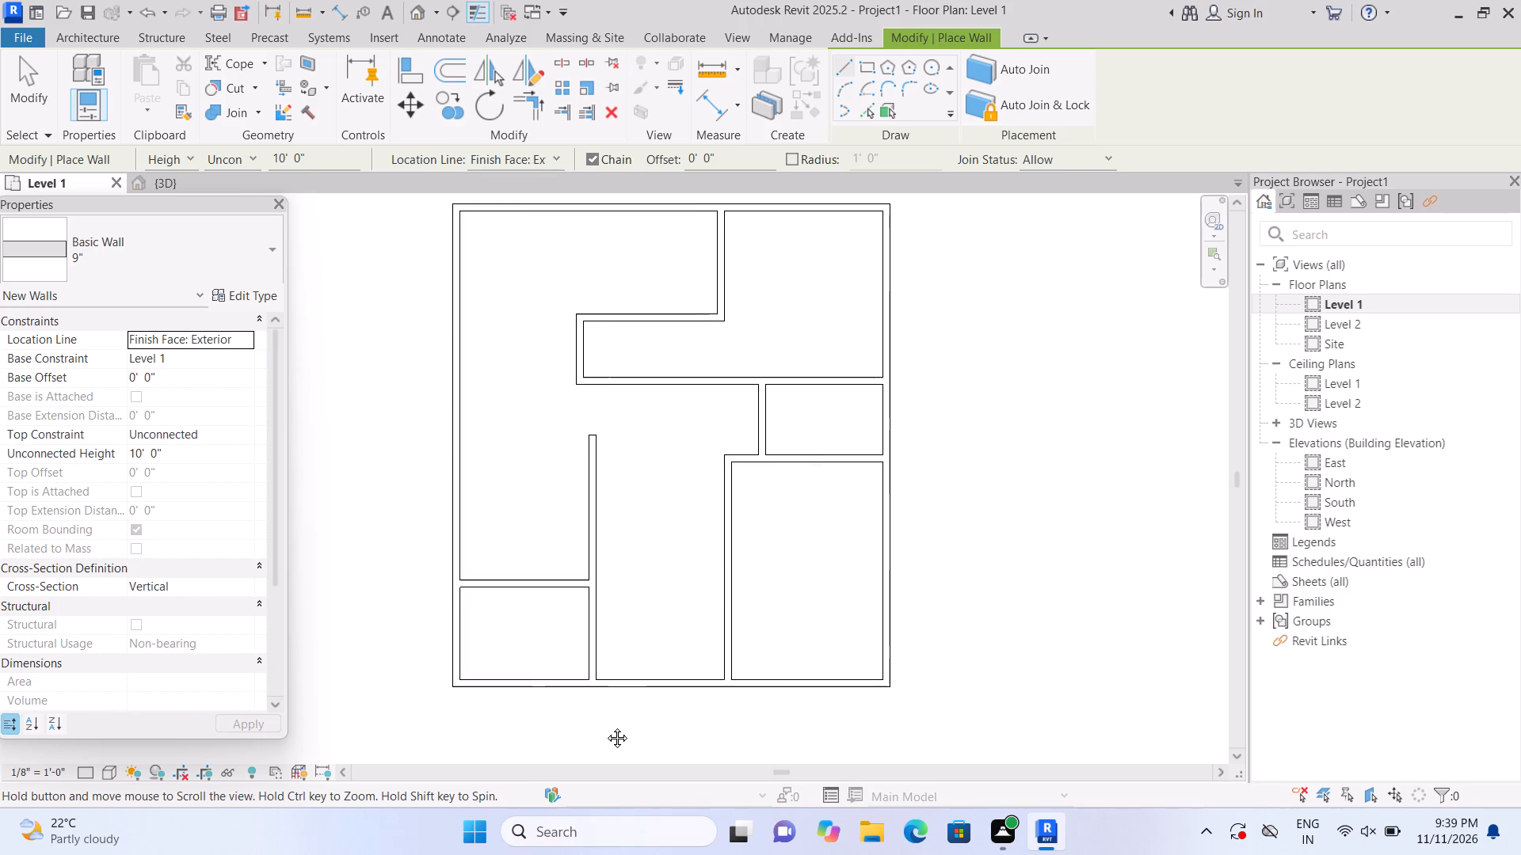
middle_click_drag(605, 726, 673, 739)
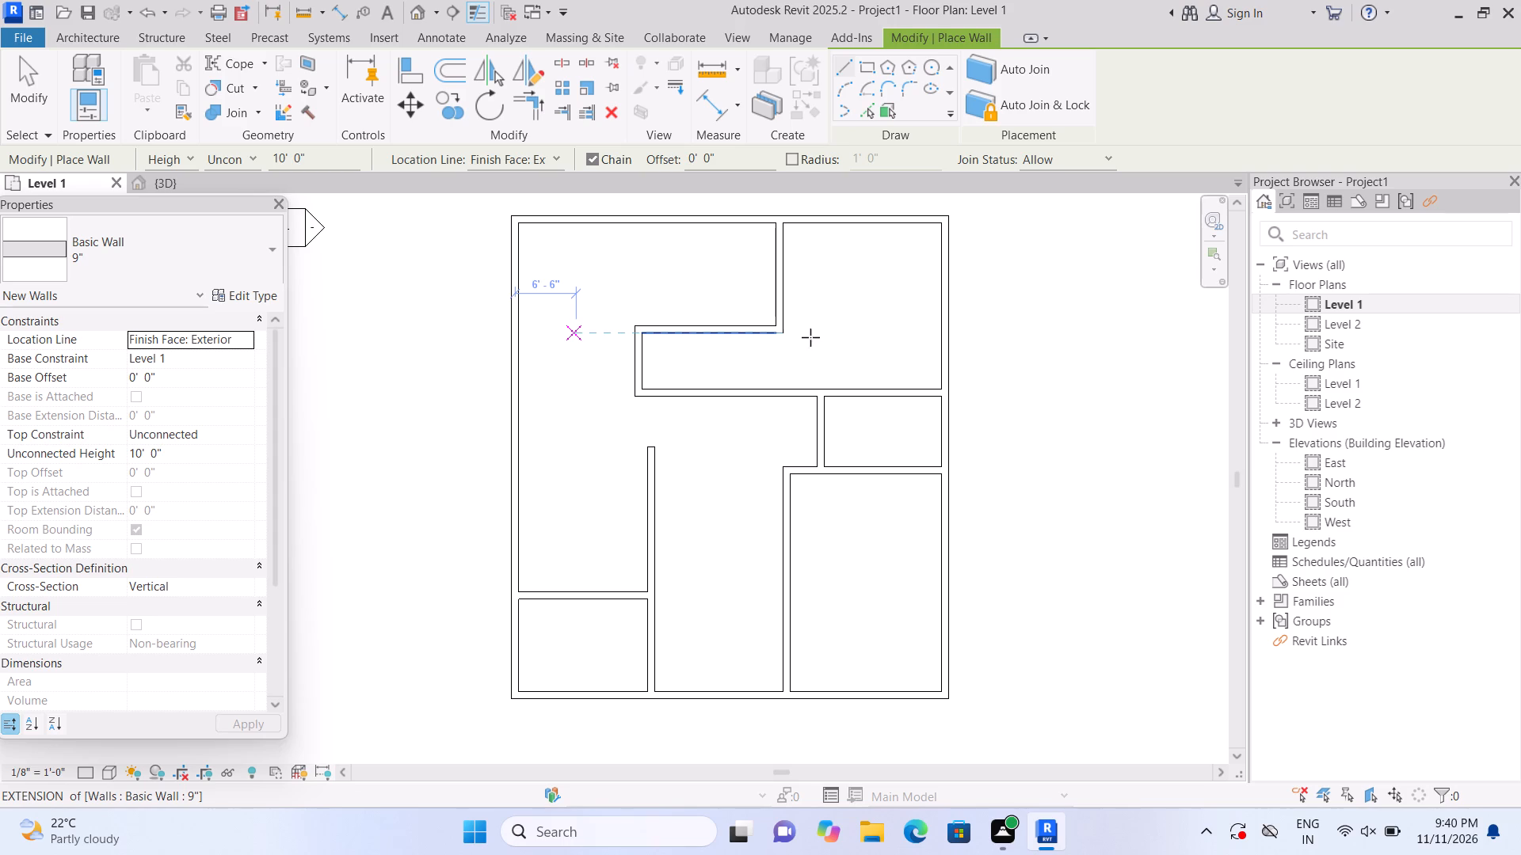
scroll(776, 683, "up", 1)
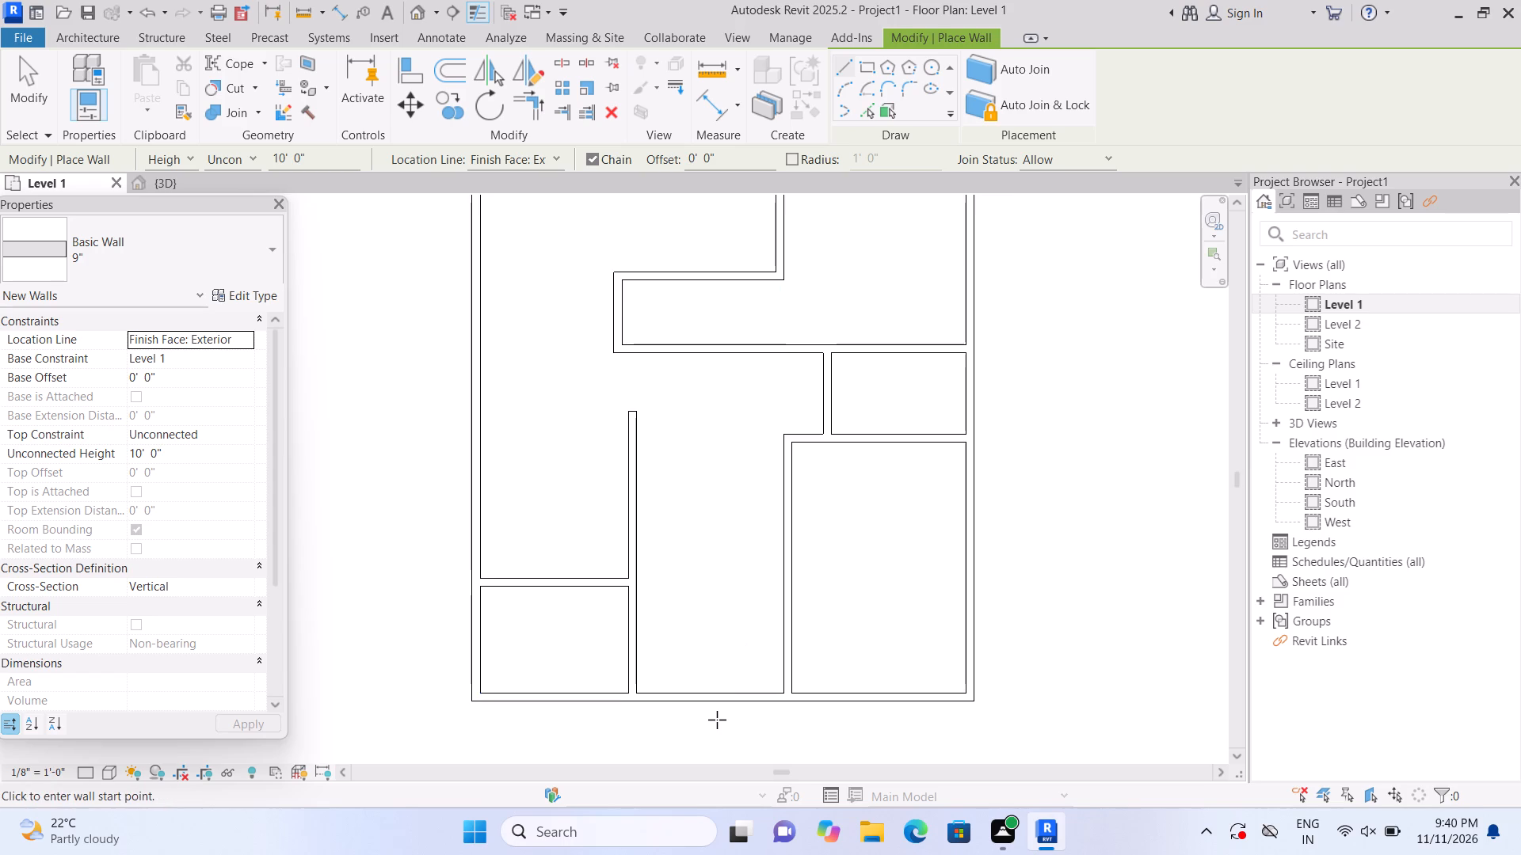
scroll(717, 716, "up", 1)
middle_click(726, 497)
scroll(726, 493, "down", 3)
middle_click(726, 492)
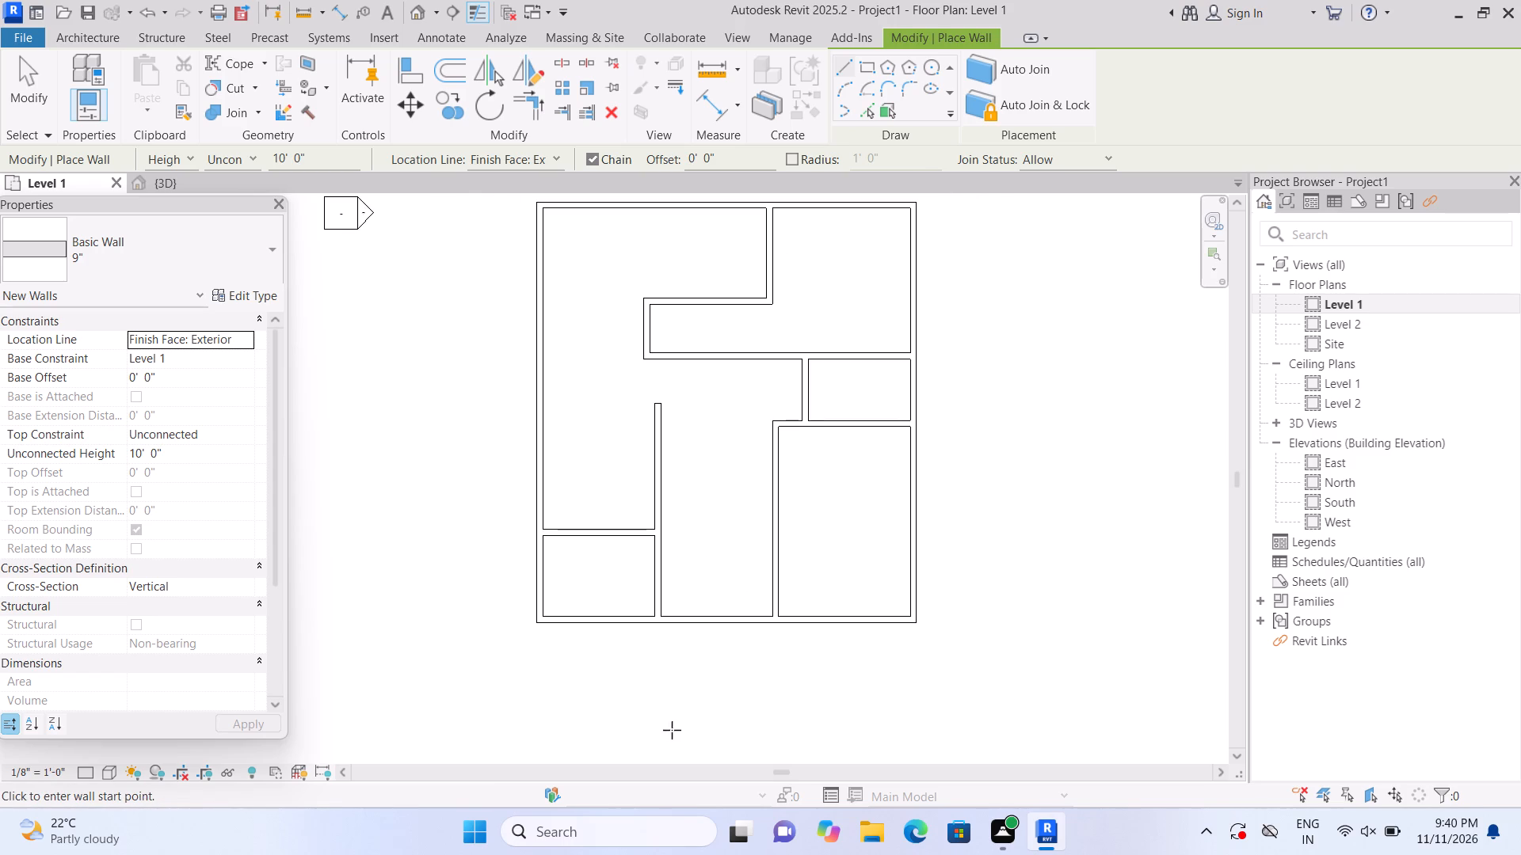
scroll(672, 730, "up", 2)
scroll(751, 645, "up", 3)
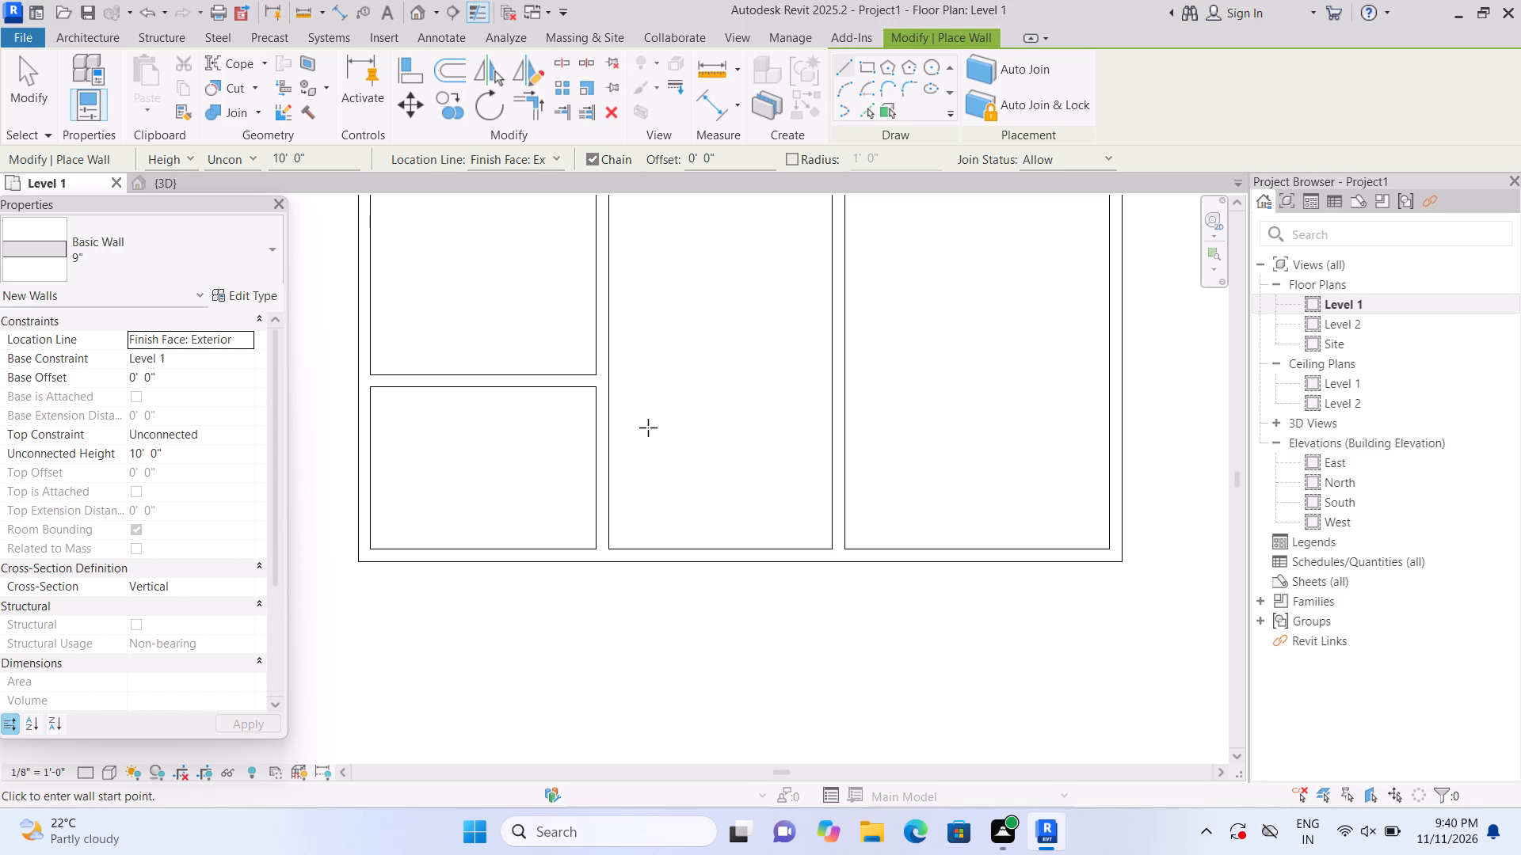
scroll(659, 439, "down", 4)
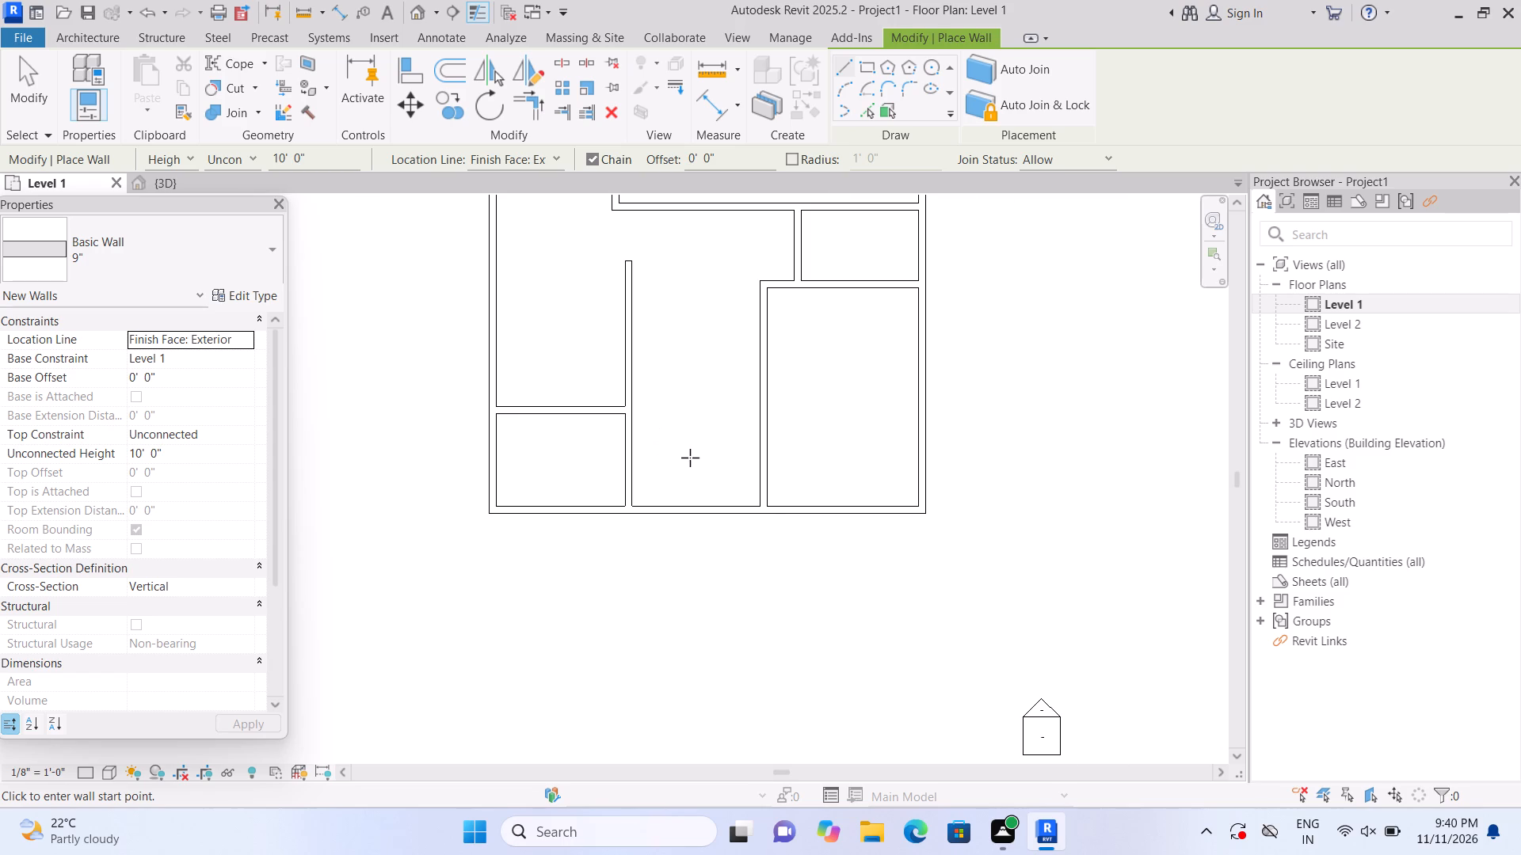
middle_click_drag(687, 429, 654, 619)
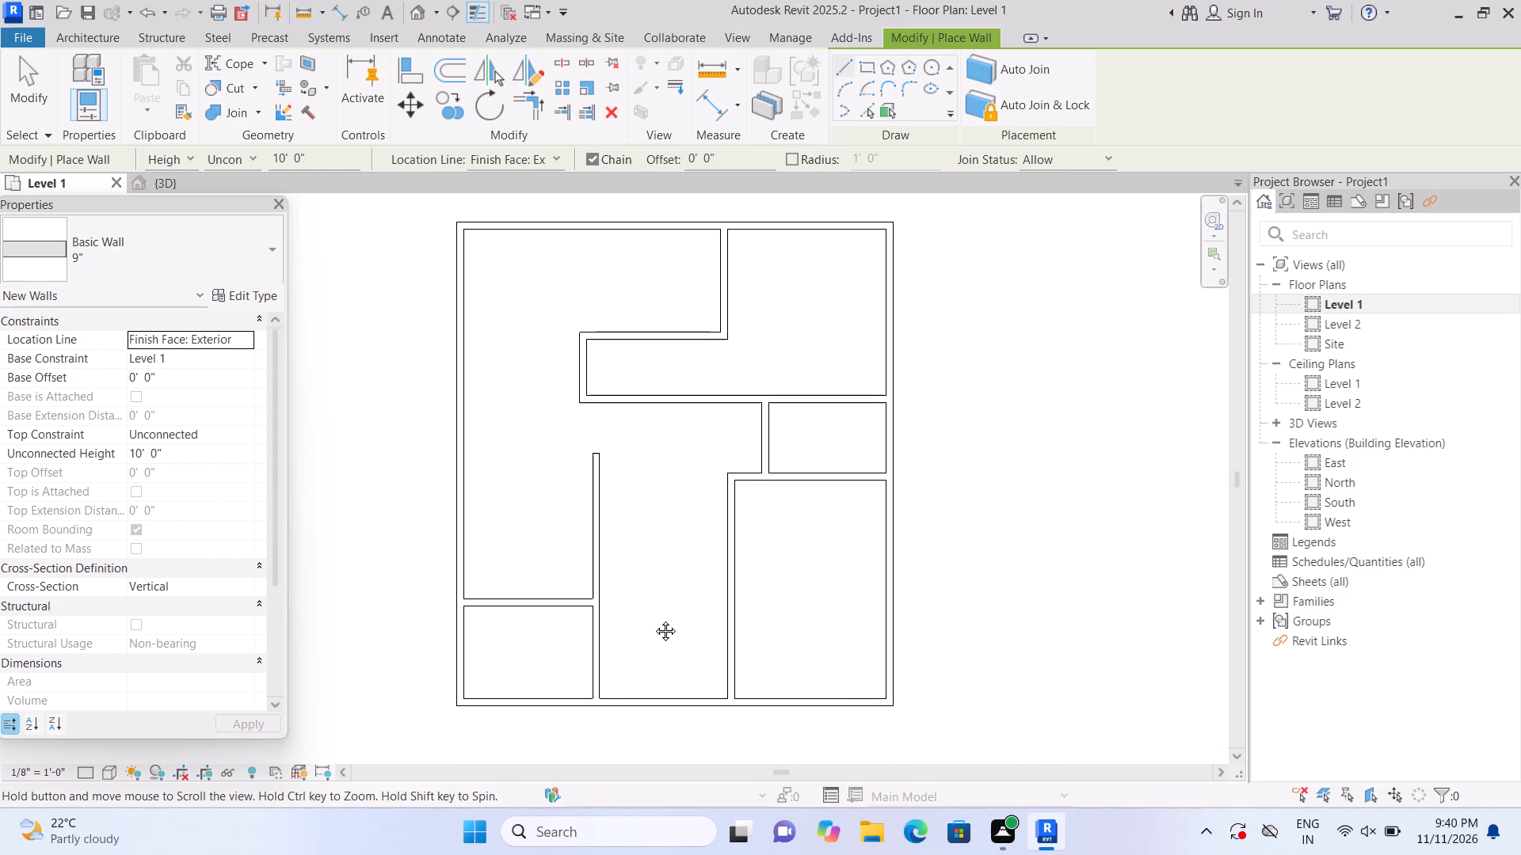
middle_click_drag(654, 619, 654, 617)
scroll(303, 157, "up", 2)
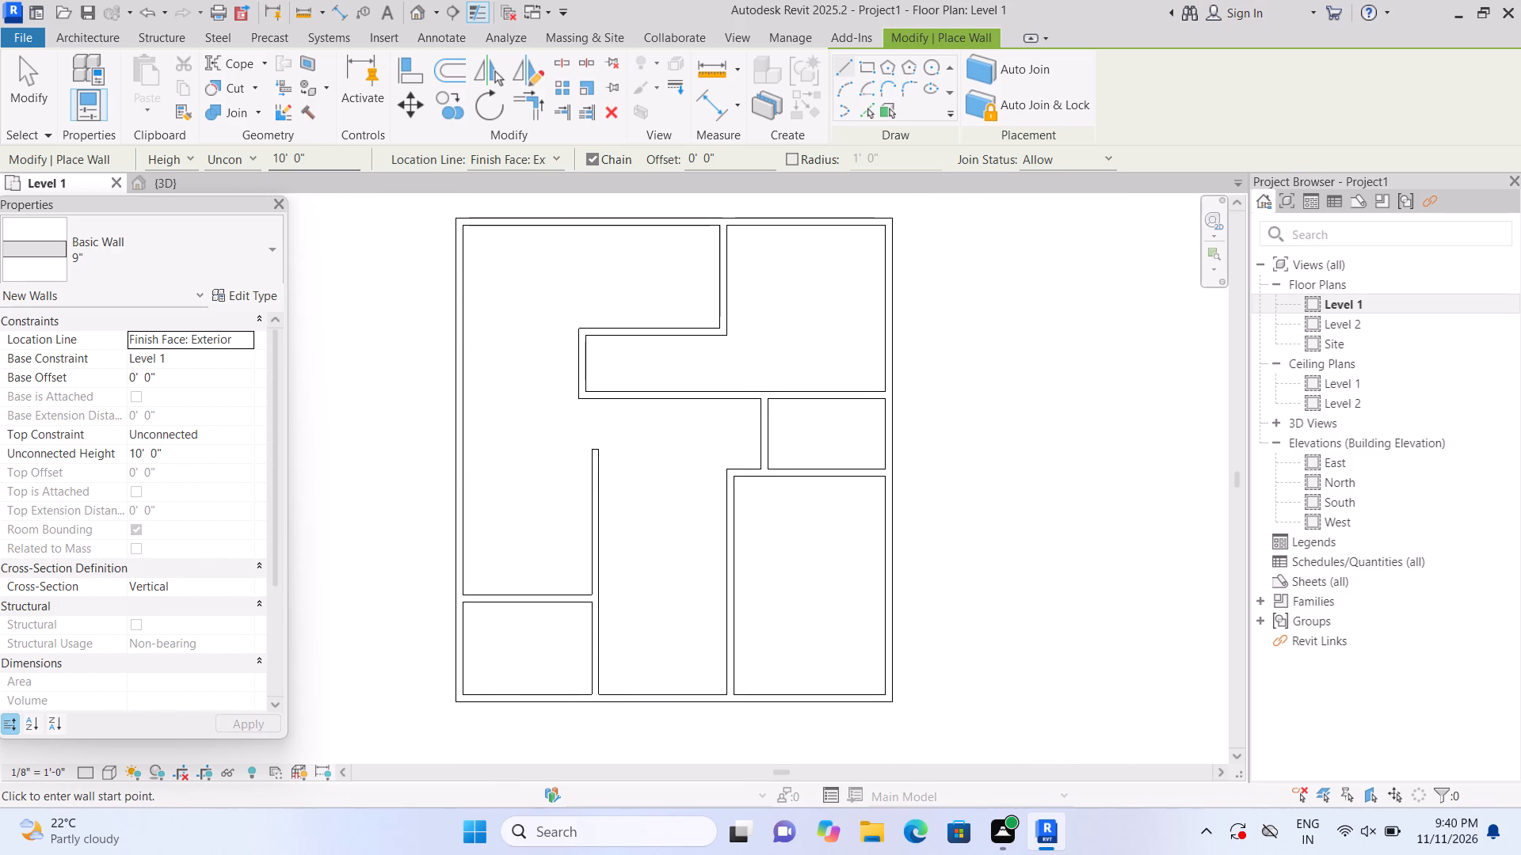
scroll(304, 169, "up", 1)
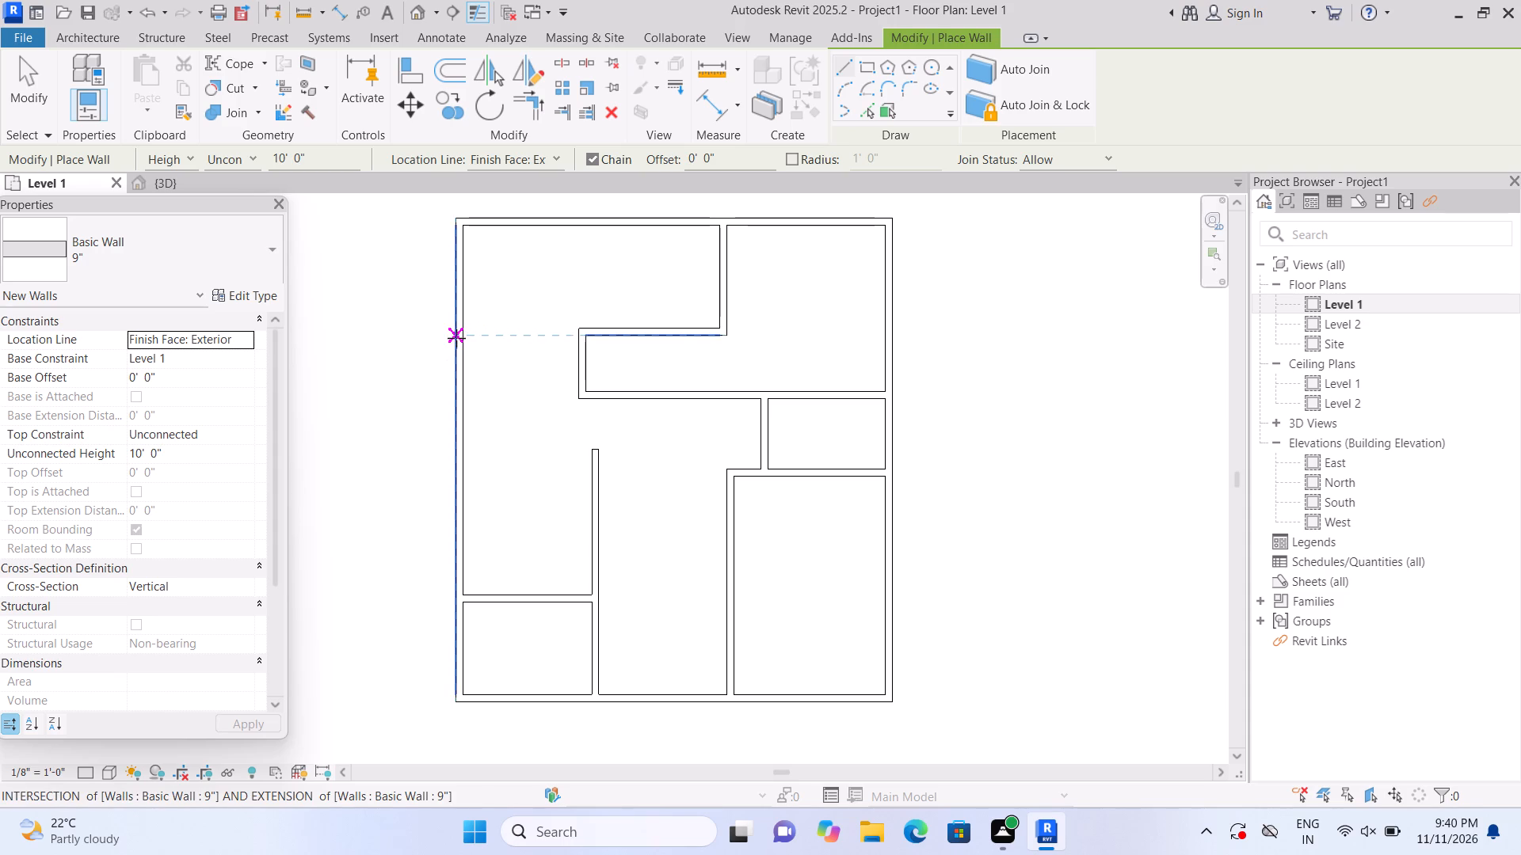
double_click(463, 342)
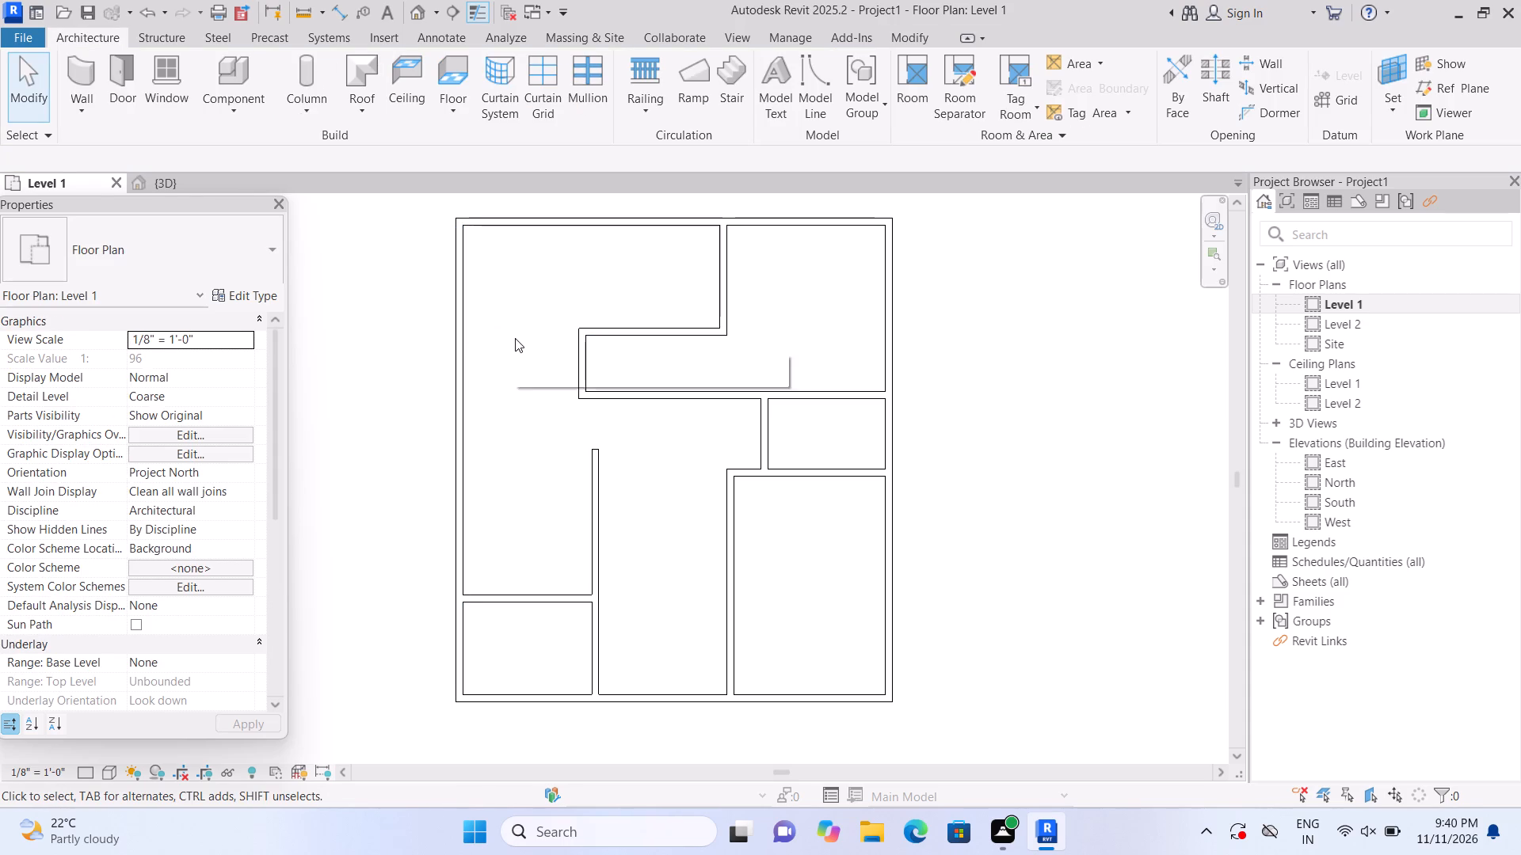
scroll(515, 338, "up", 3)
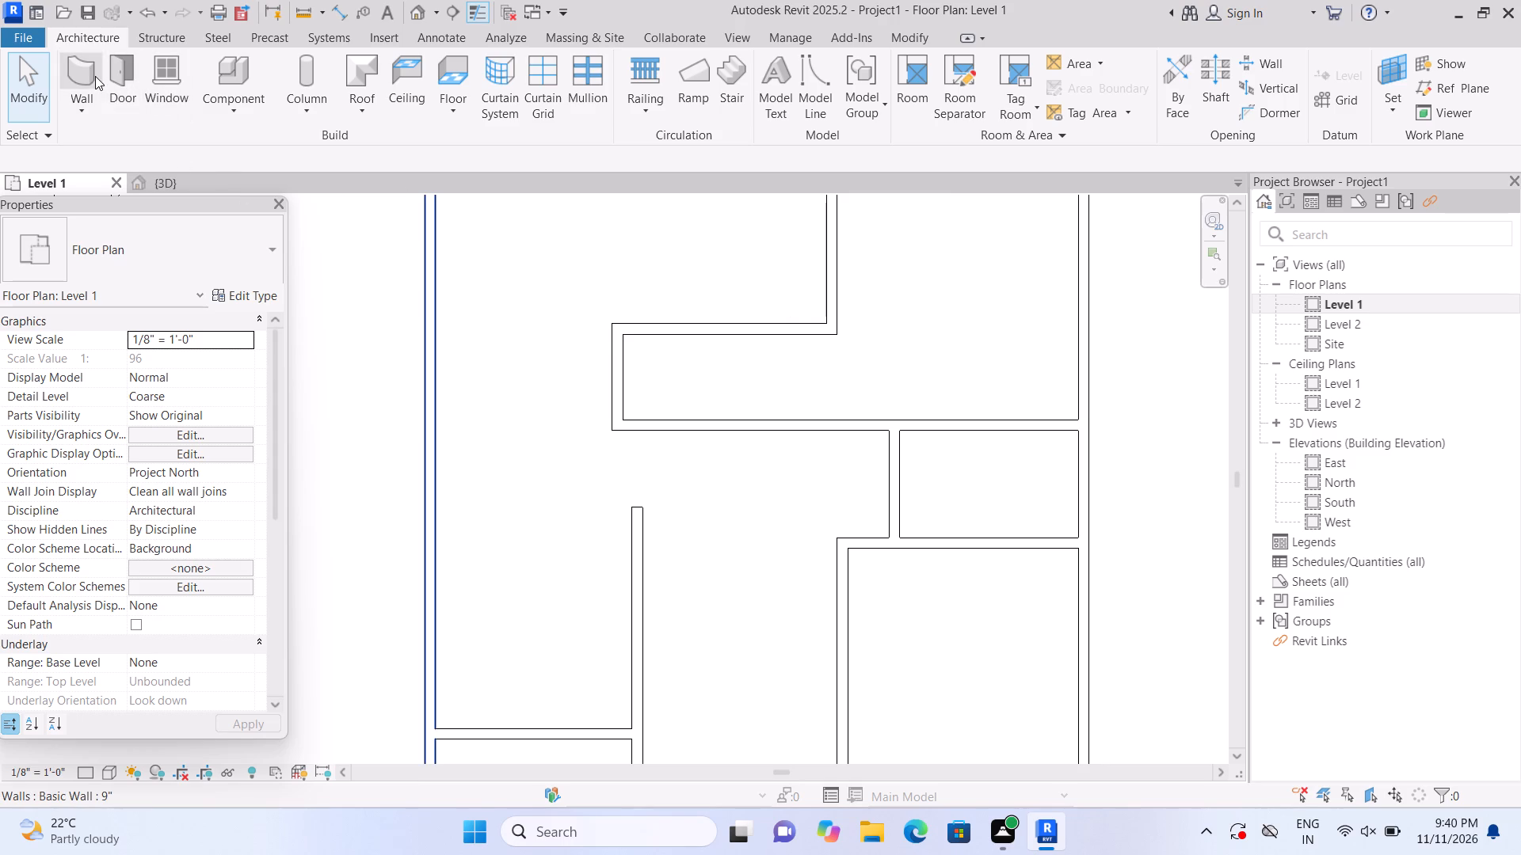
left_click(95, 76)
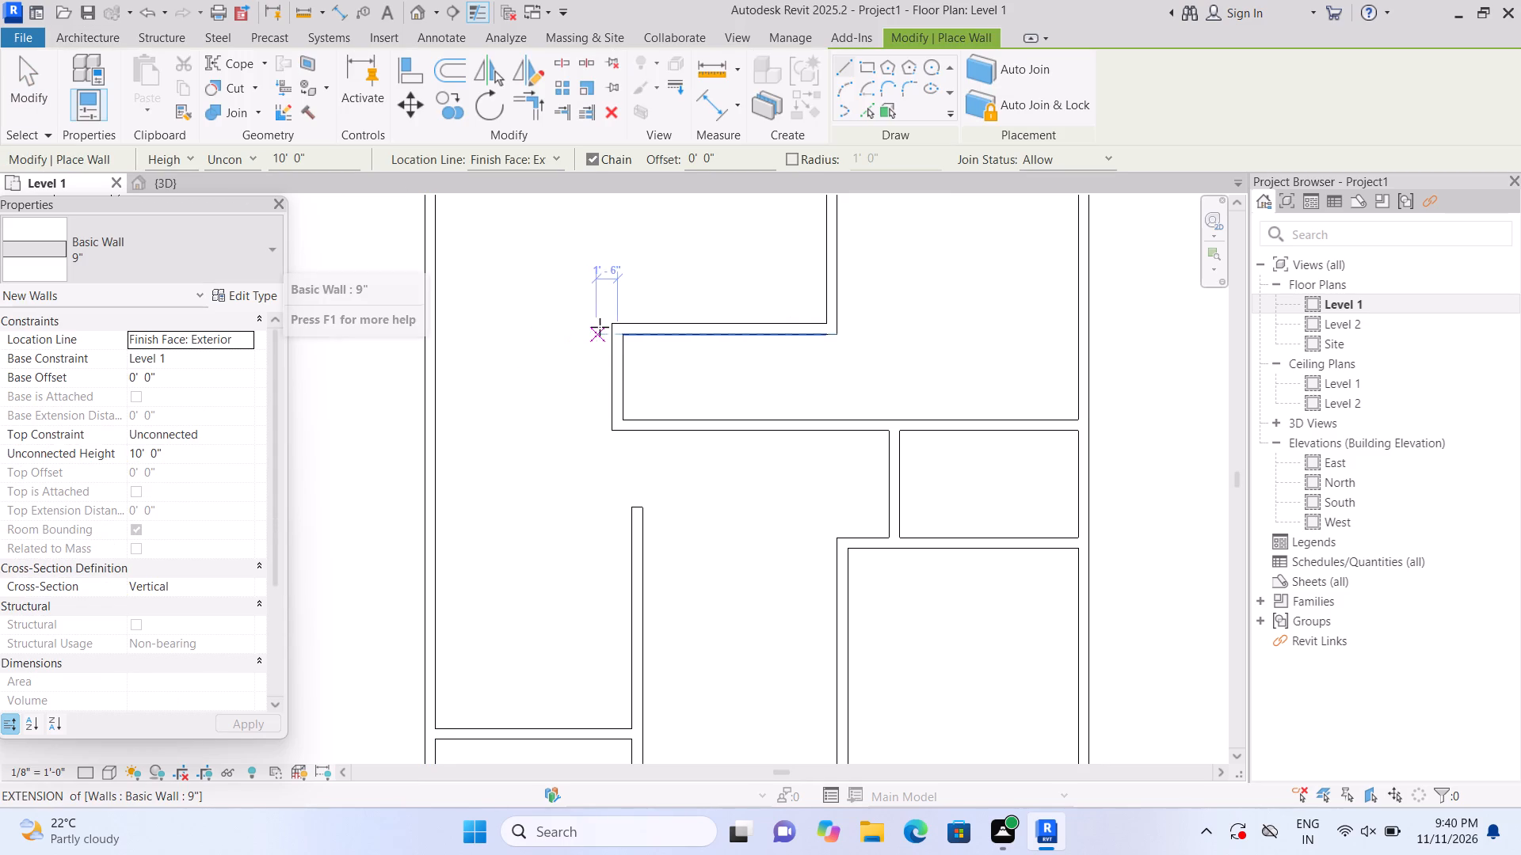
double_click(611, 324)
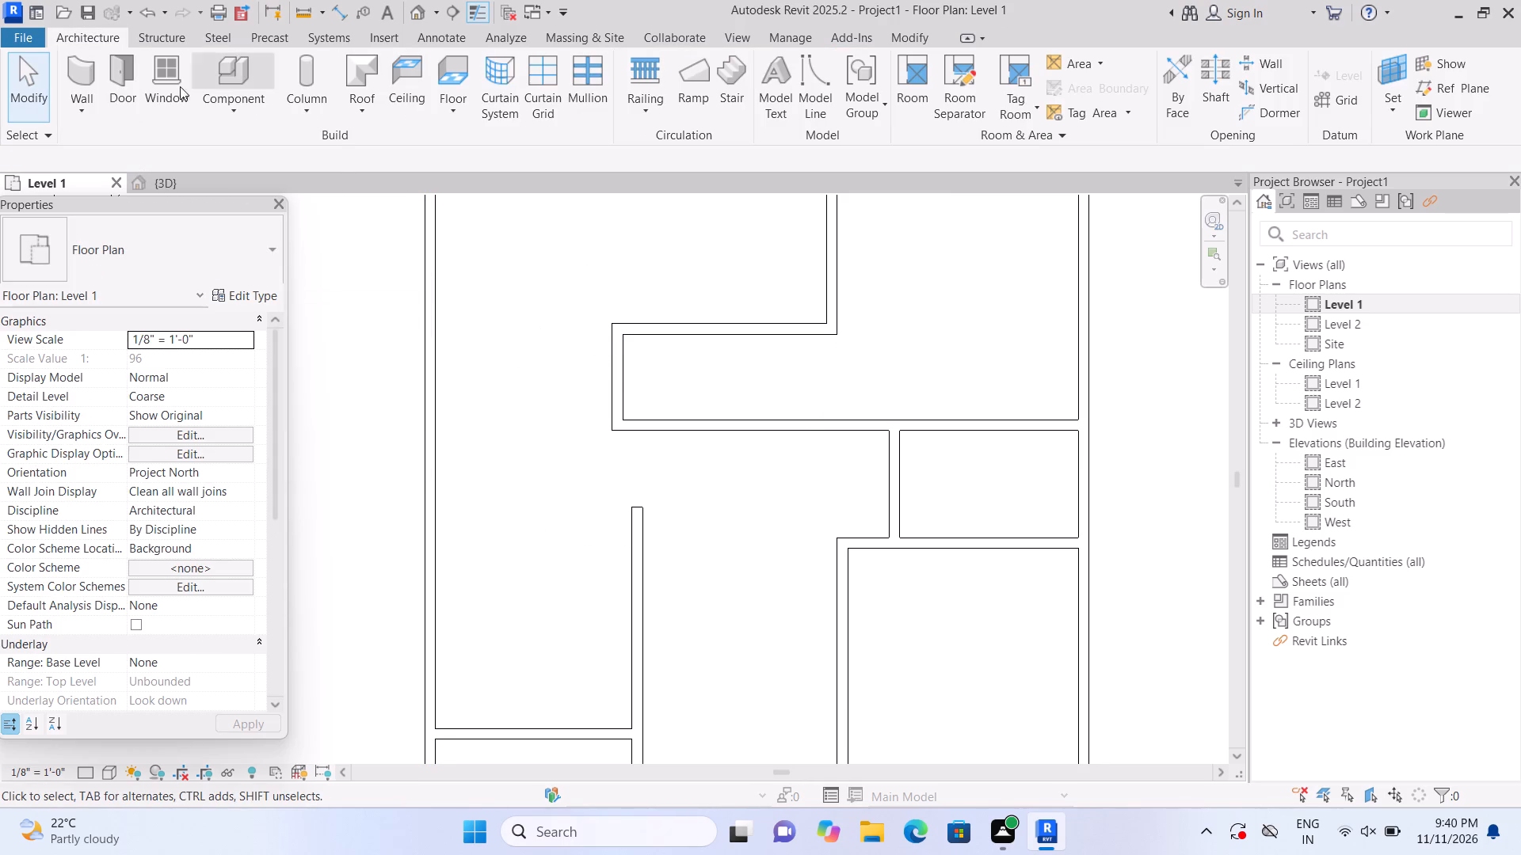
Extend the east-west partition below the north room with a 9" wall from its west corner to the building's west wall.
left_click(84, 70)
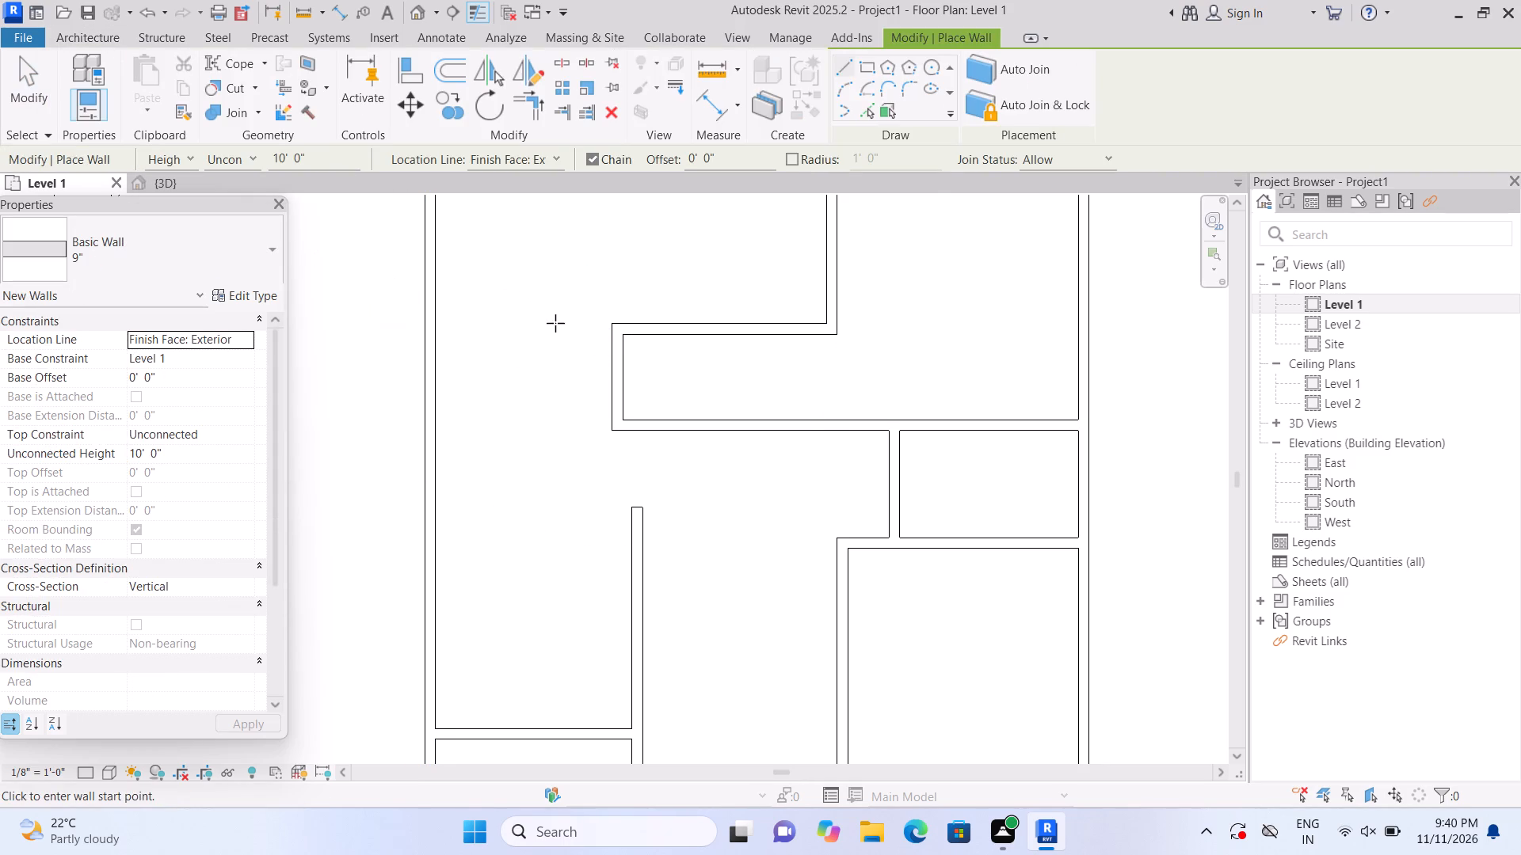
left_click(612, 324)
key("space")
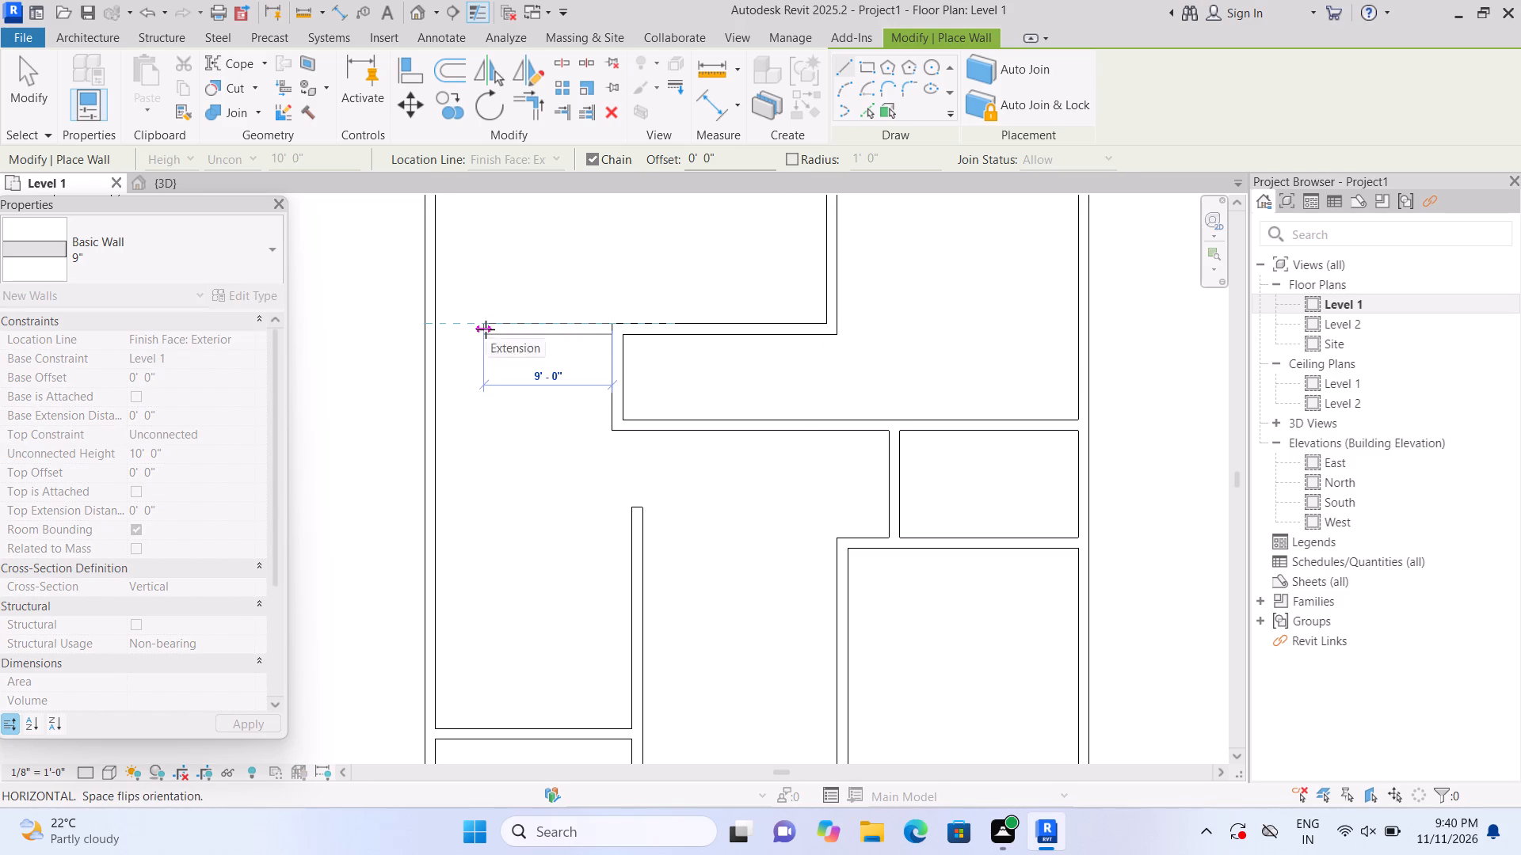
left_click(437, 317)
scroll(450, 338, "down", 3)
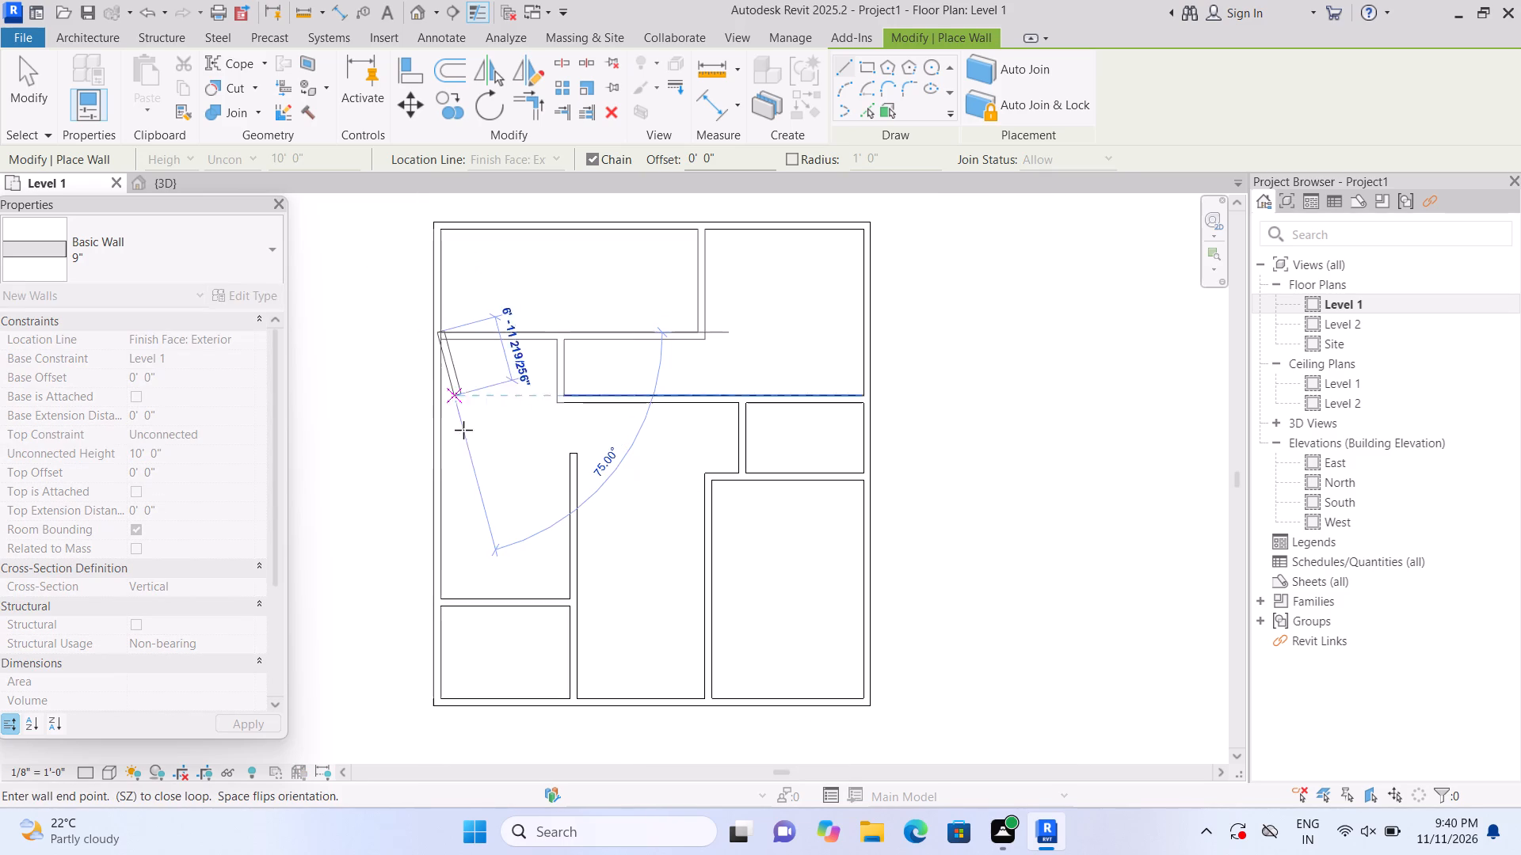
key("Escape")
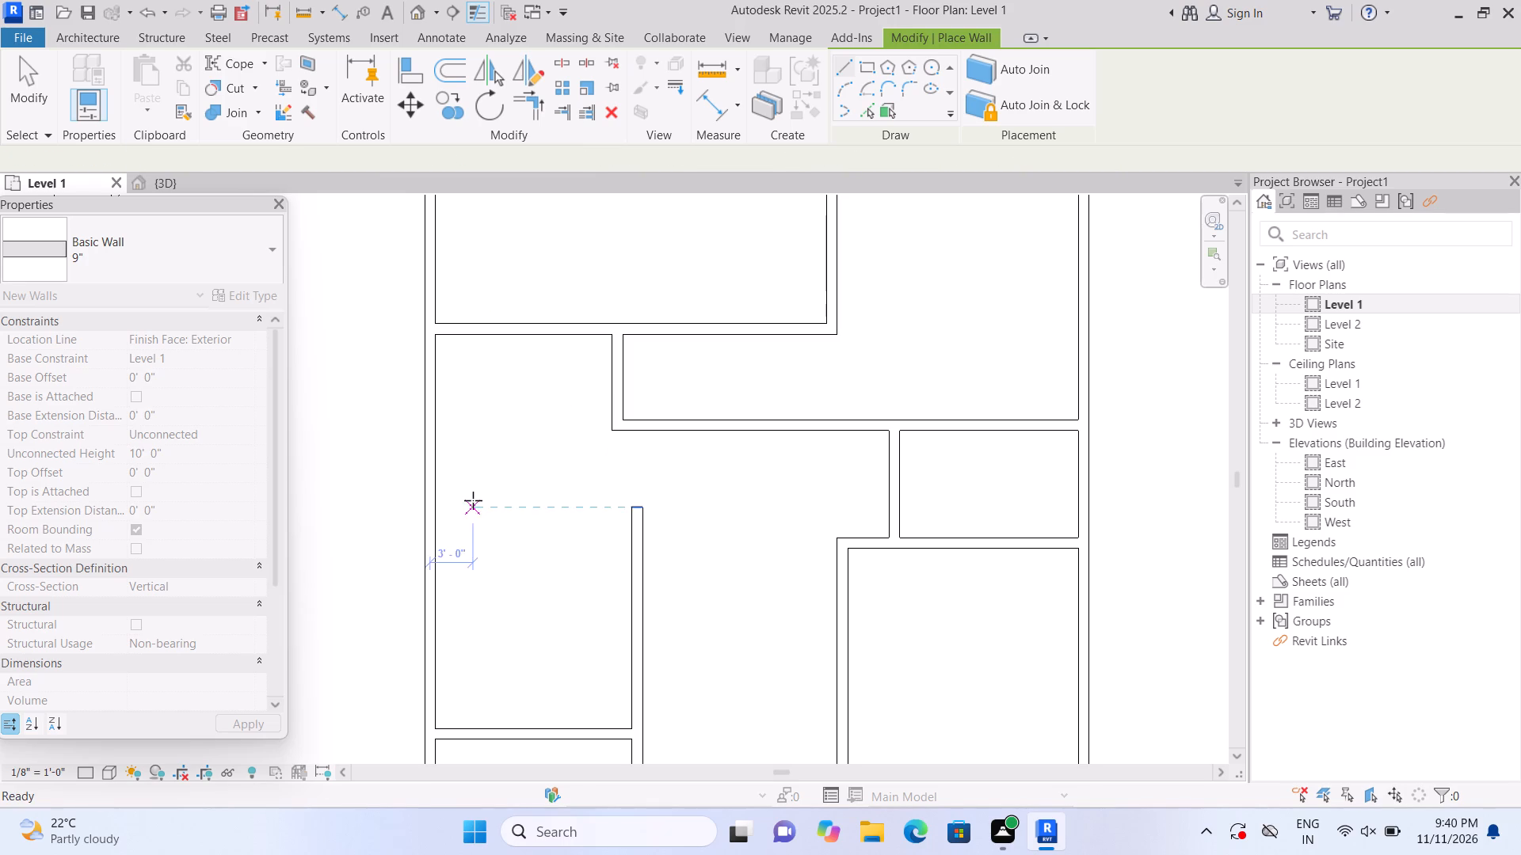
Draw 9" walls about 13'-6" south from the extended partition, then about 6'-9" west to the west wall, enclosing a small room.
scroll(476, 496, "down", 4)
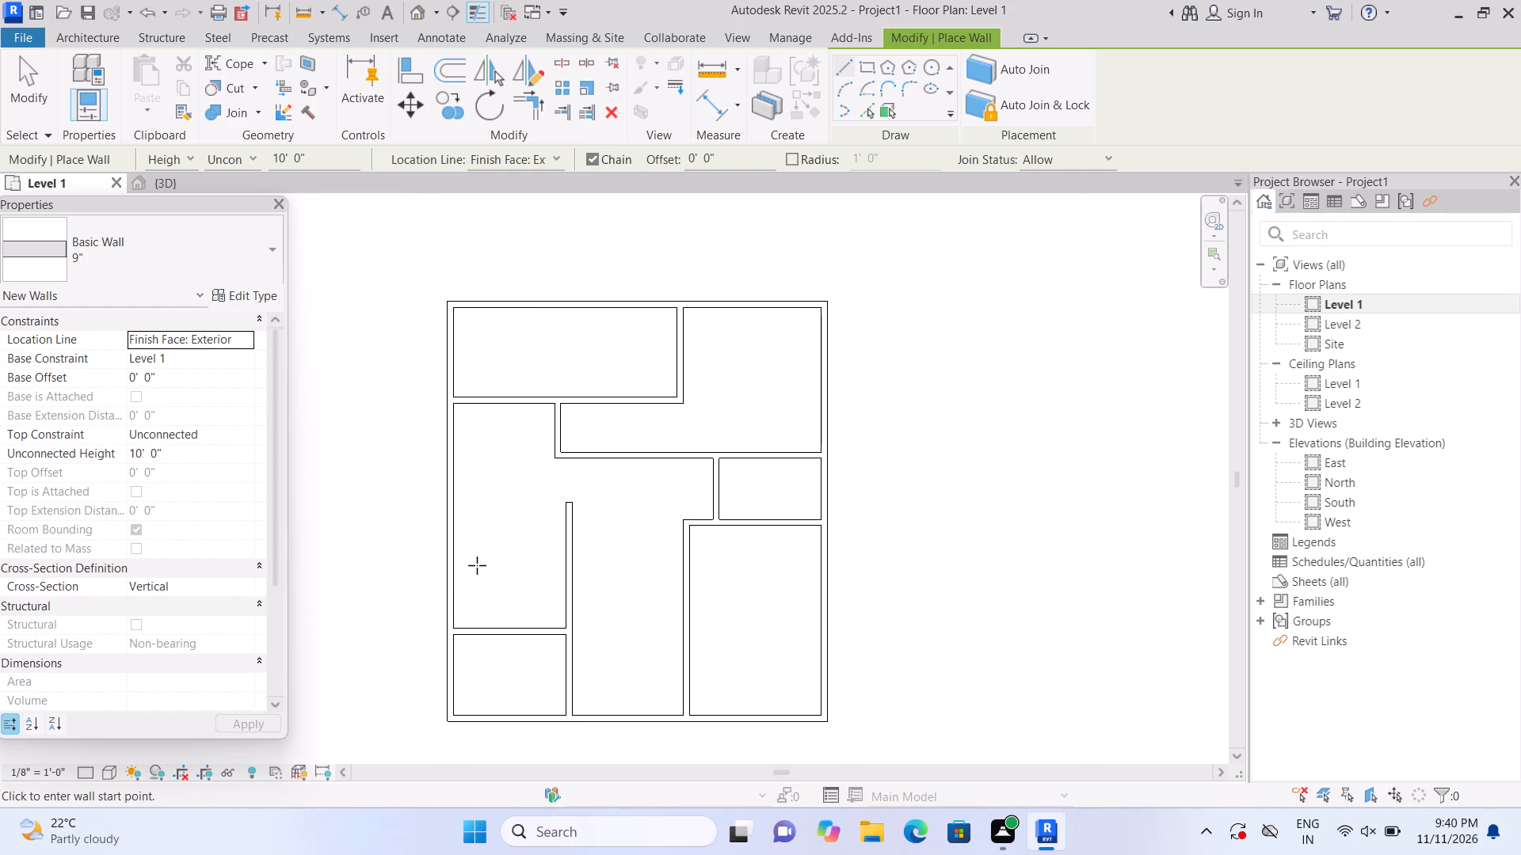
scroll(477, 565, "up", 1)
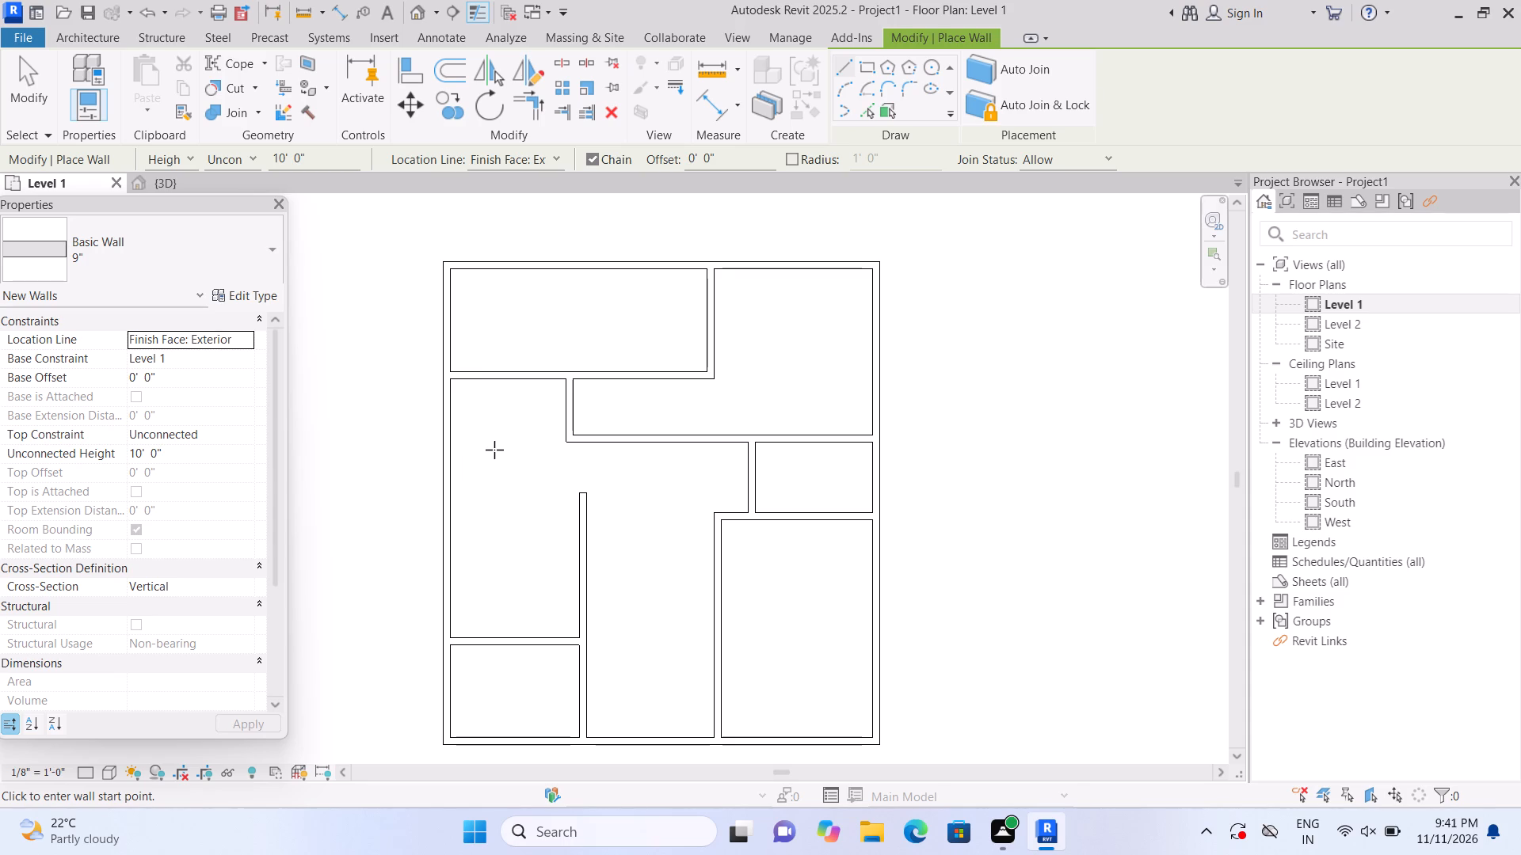
scroll(496, 450, "up", 1)
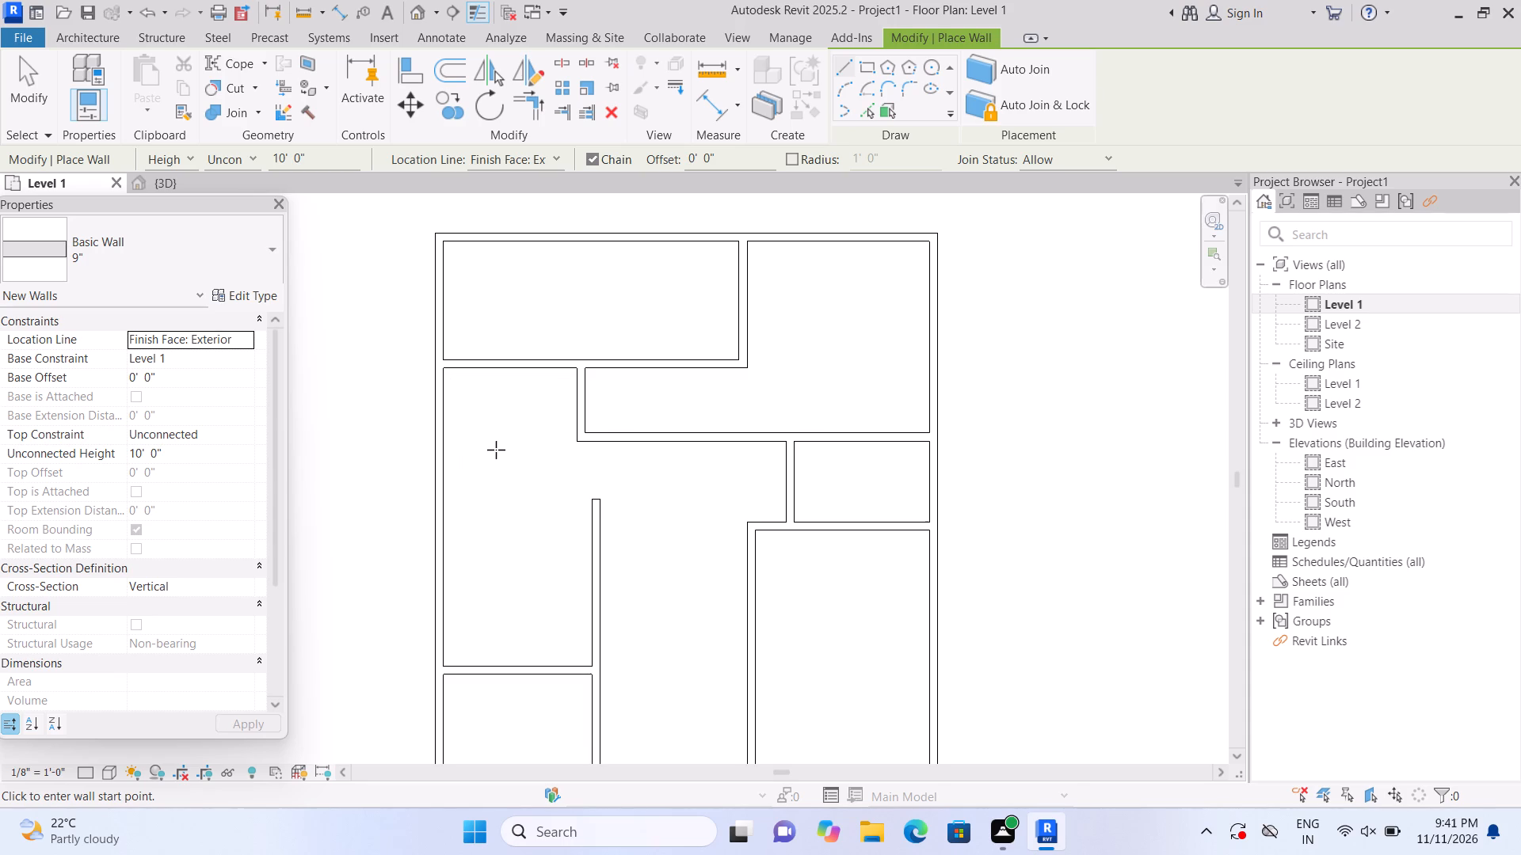
left_click(518, 371)
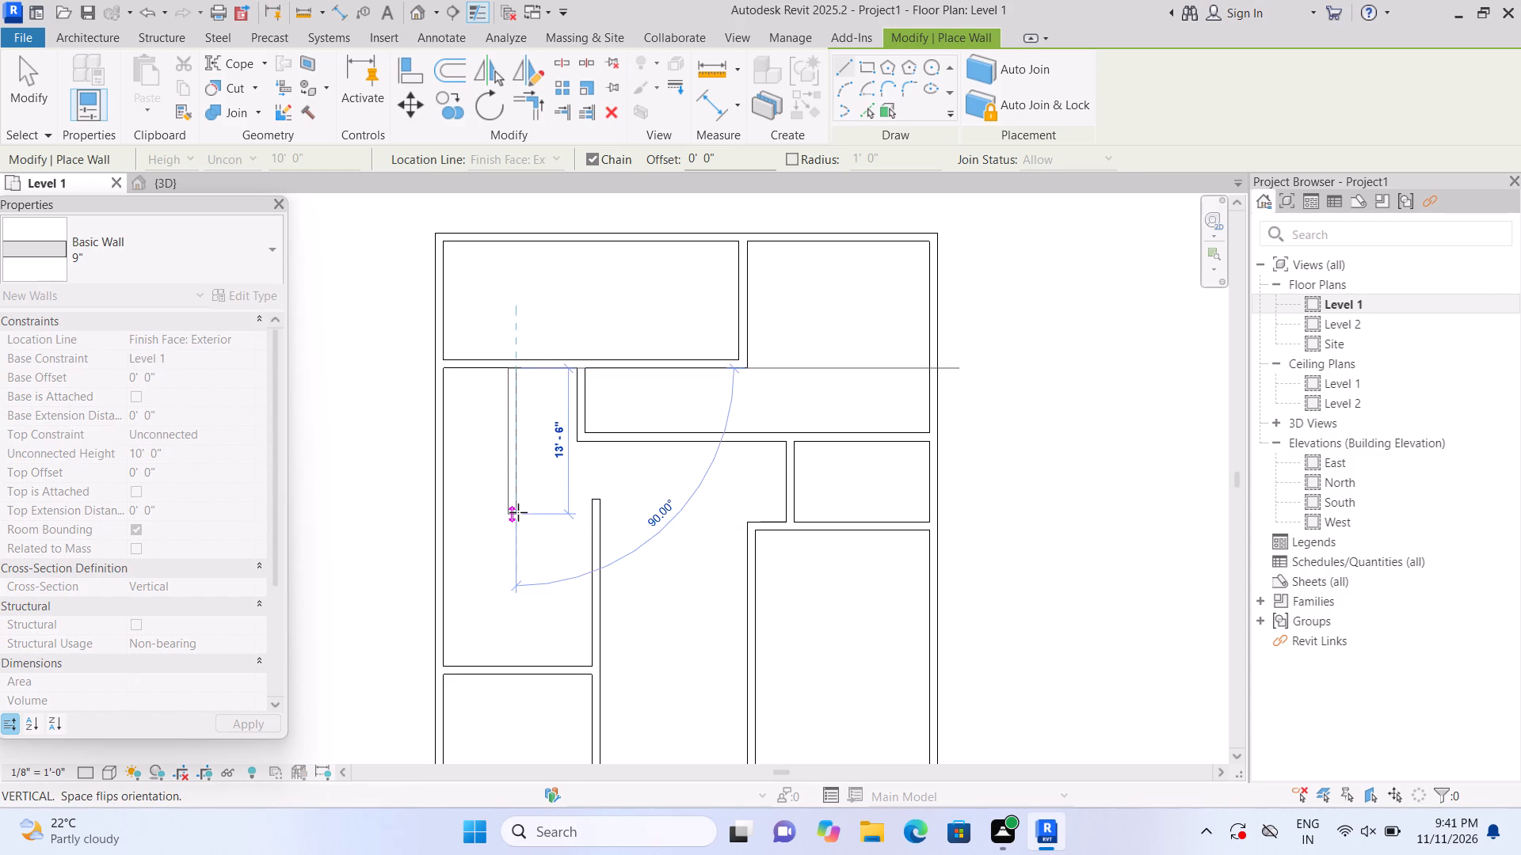
left_click(518, 511)
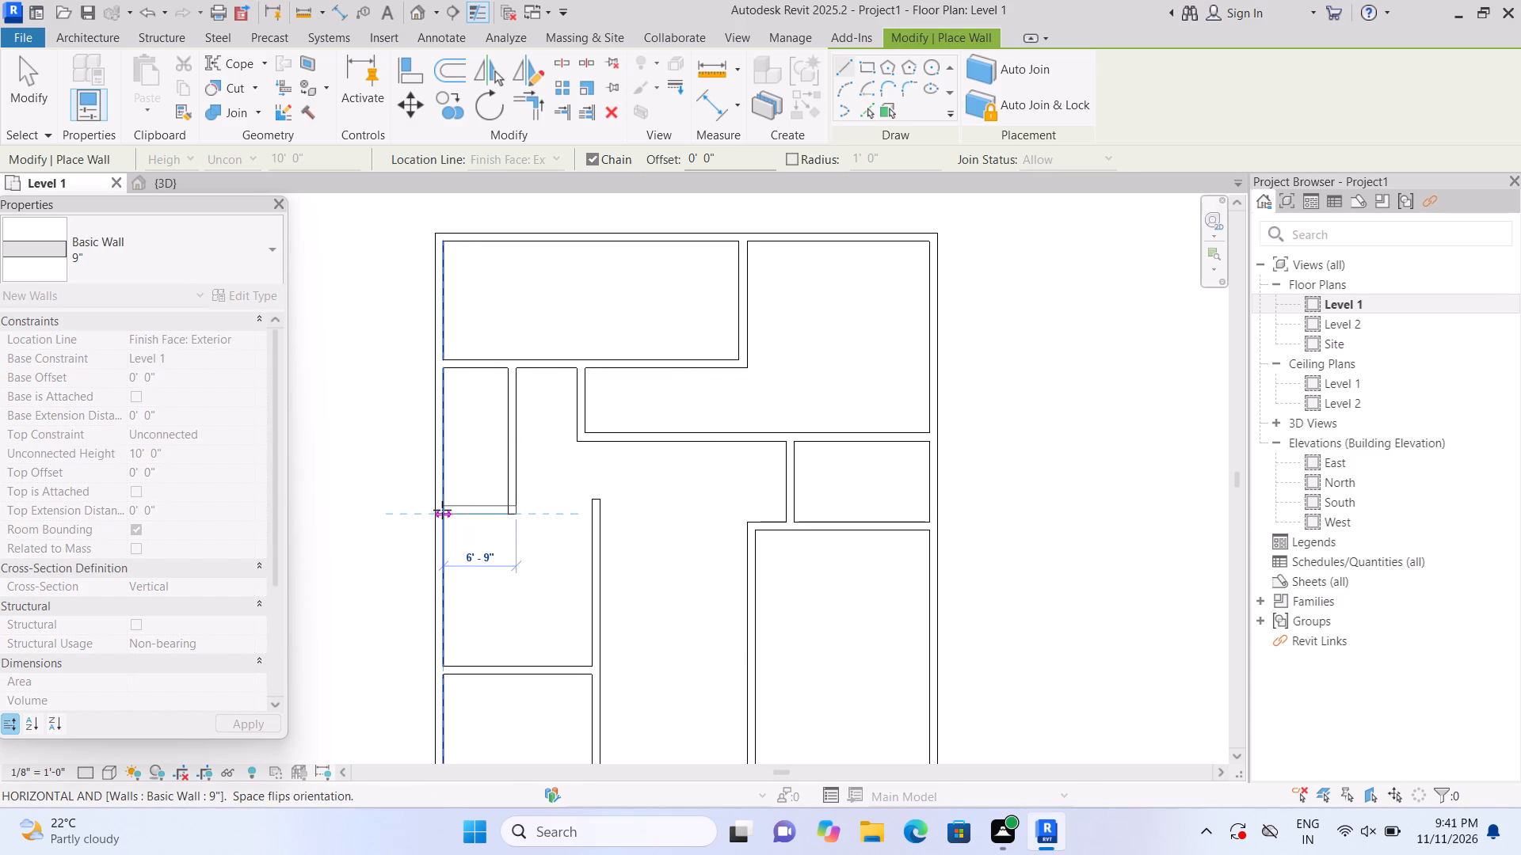
left_click(442, 508)
scroll(447, 503, "down", 2)
key("Escape")
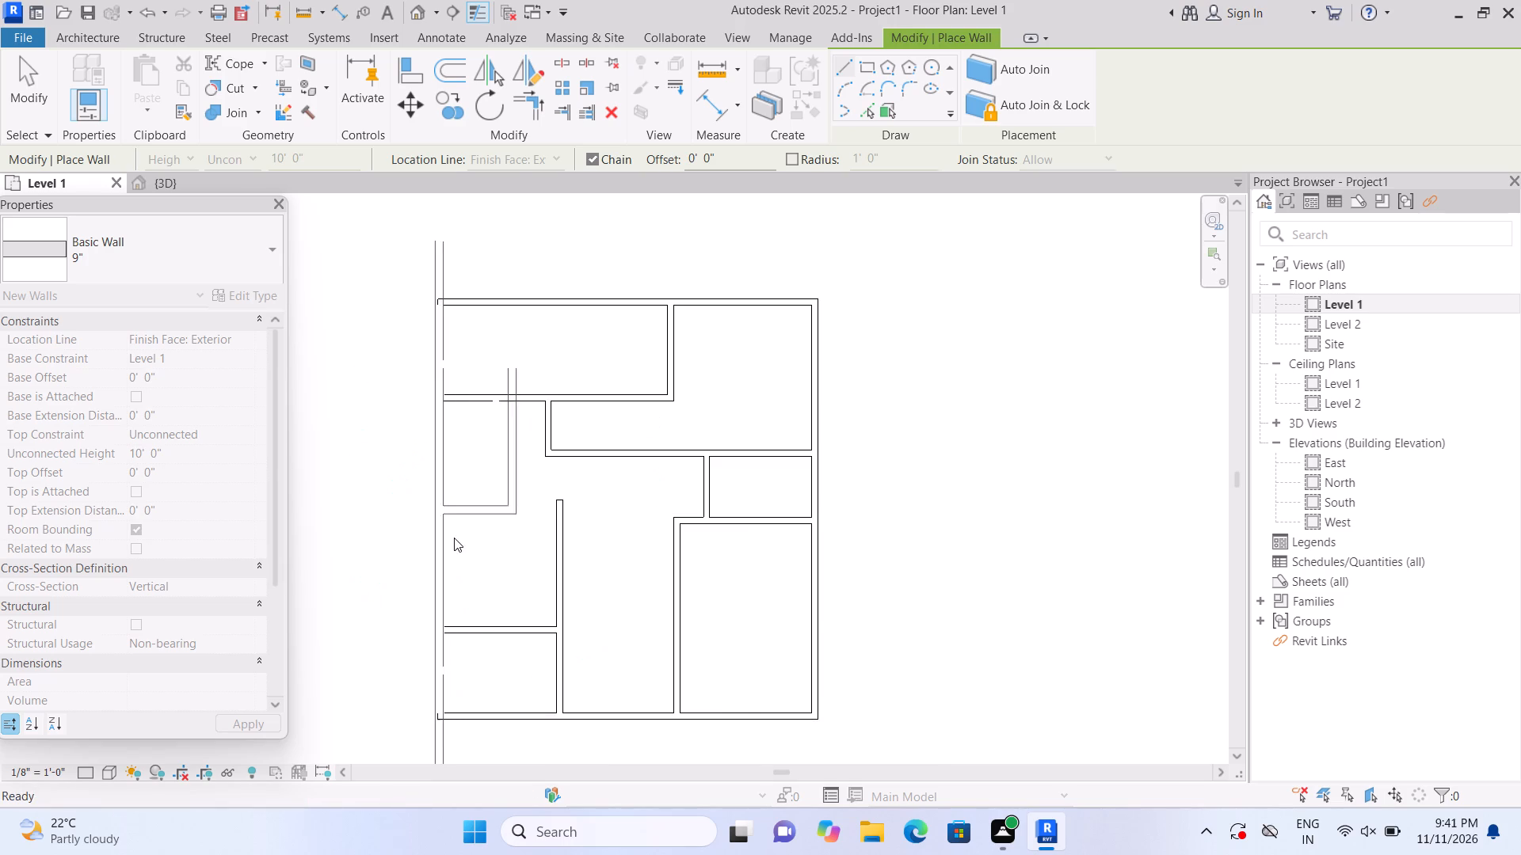
Place a 36" x 84" Single-Flush door in the southwest room's north wall, about 2'-6" from its east partition, swinging north.
scroll(429, 601, "down", 3)
middle_click_drag(372, 625, 381, 551)
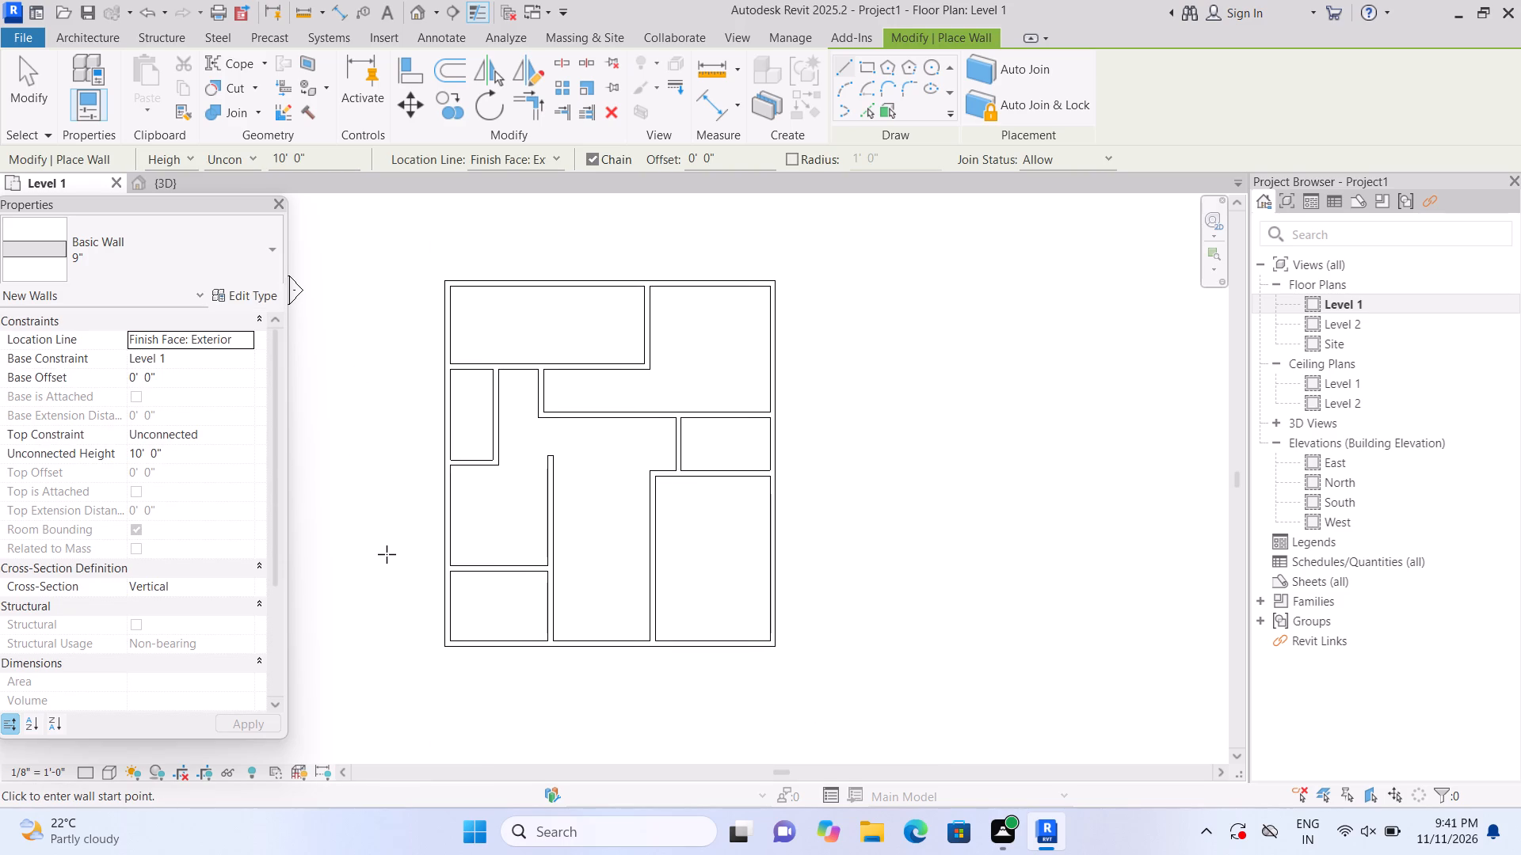
scroll(390, 557, "up", 1)
middle_click_drag(396, 560, 445, 557)
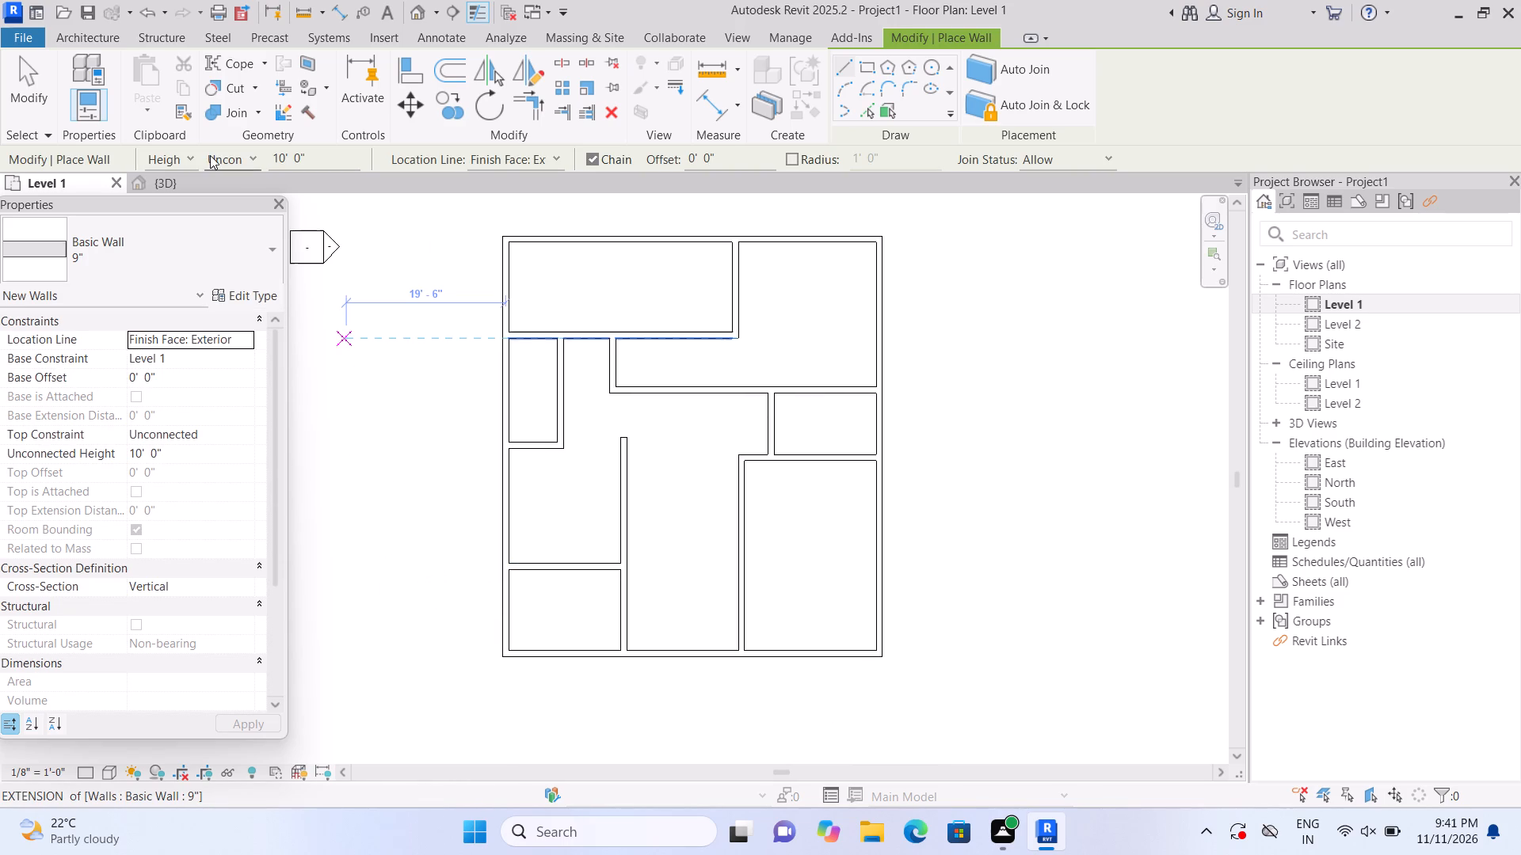
left_click(107, 39)
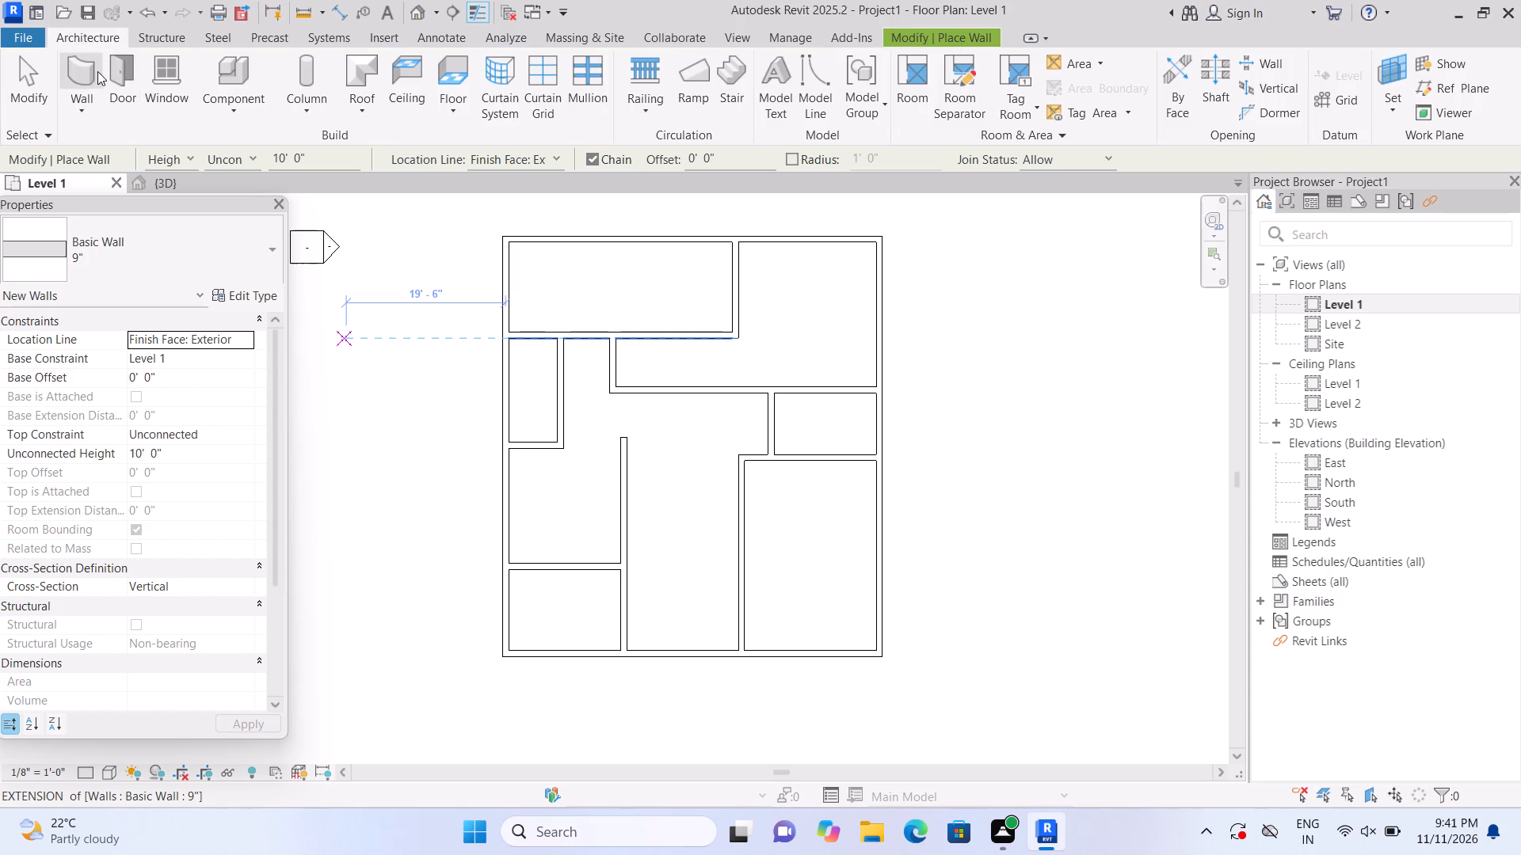
left_click(118, 72)
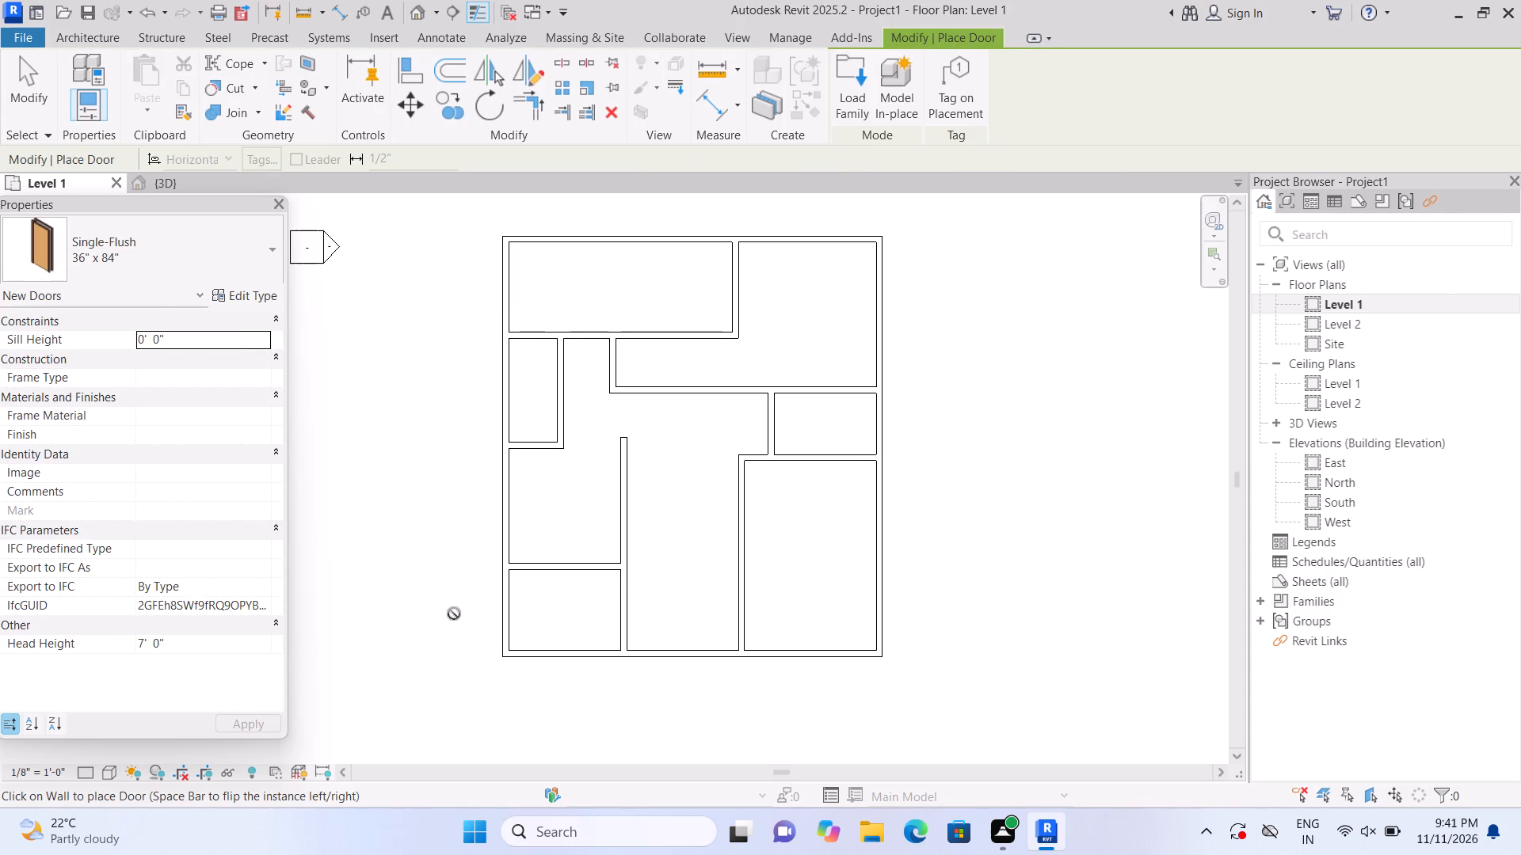
scroll(777, 657, "up", 1)
scroll(586, 649, "up", 2)
scroll(569, 553, "up", 1)
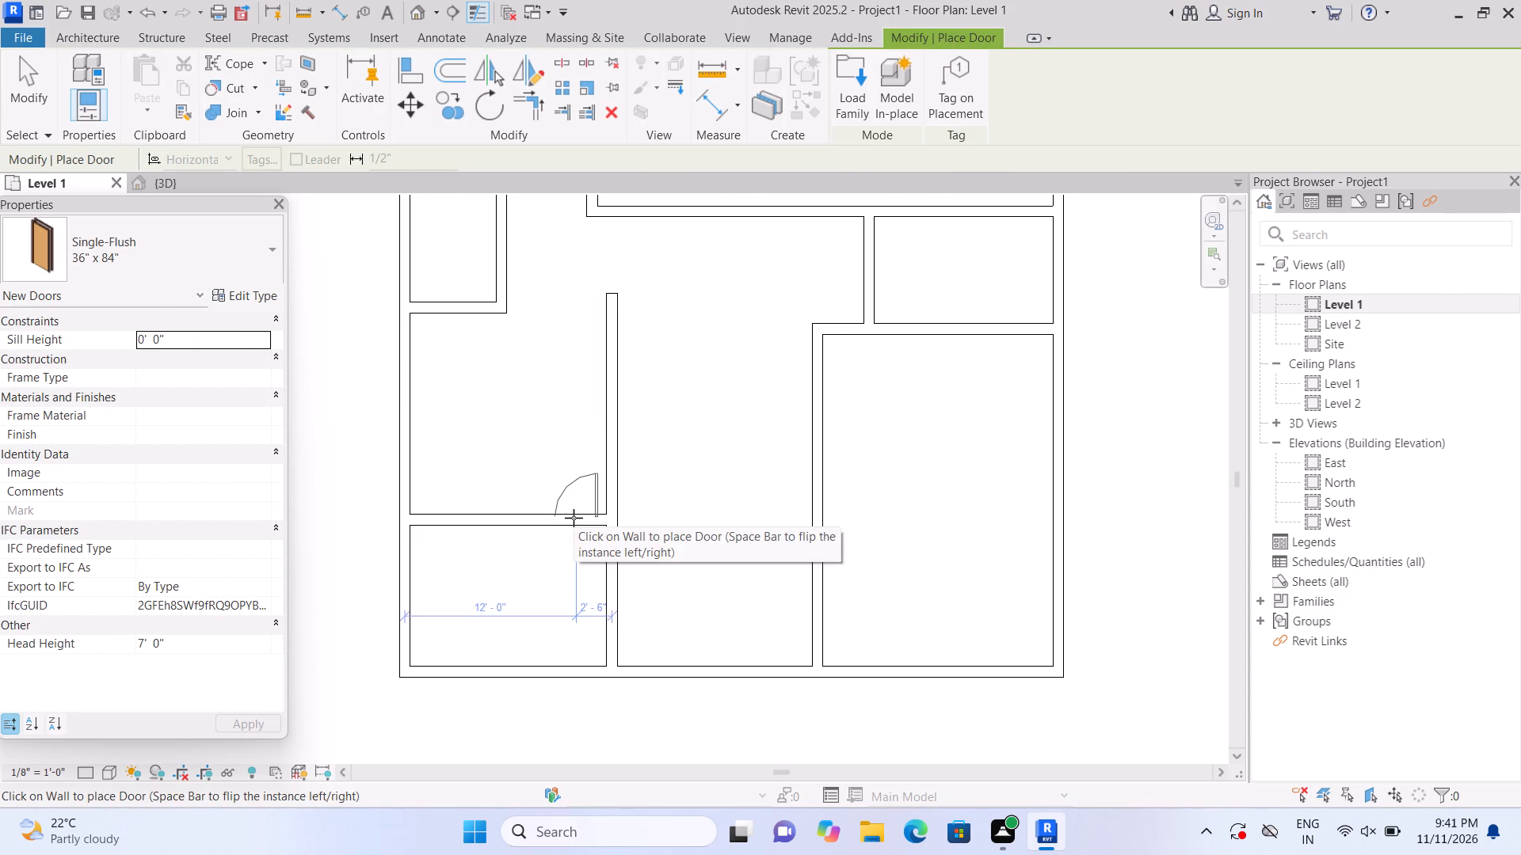
left_click(574, 518)
Place a 30" x 80" Single-Flush door in the southeast room's north wall, about 1'-8" from its west wall, swinging into the room.
scroll(579, 550, "down", 4)
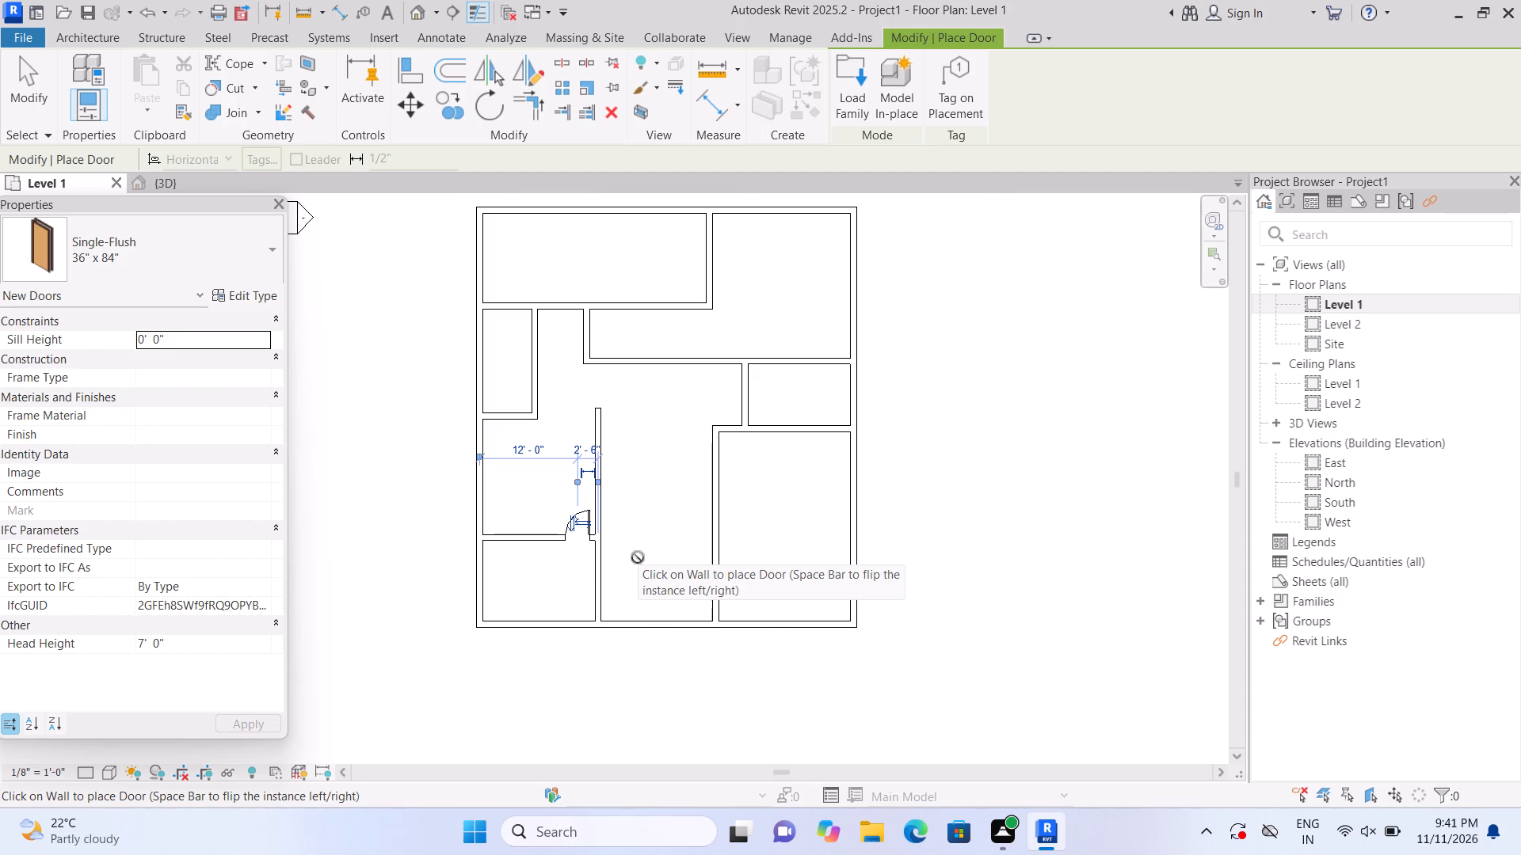
scroll(740, 435, "up", 8)
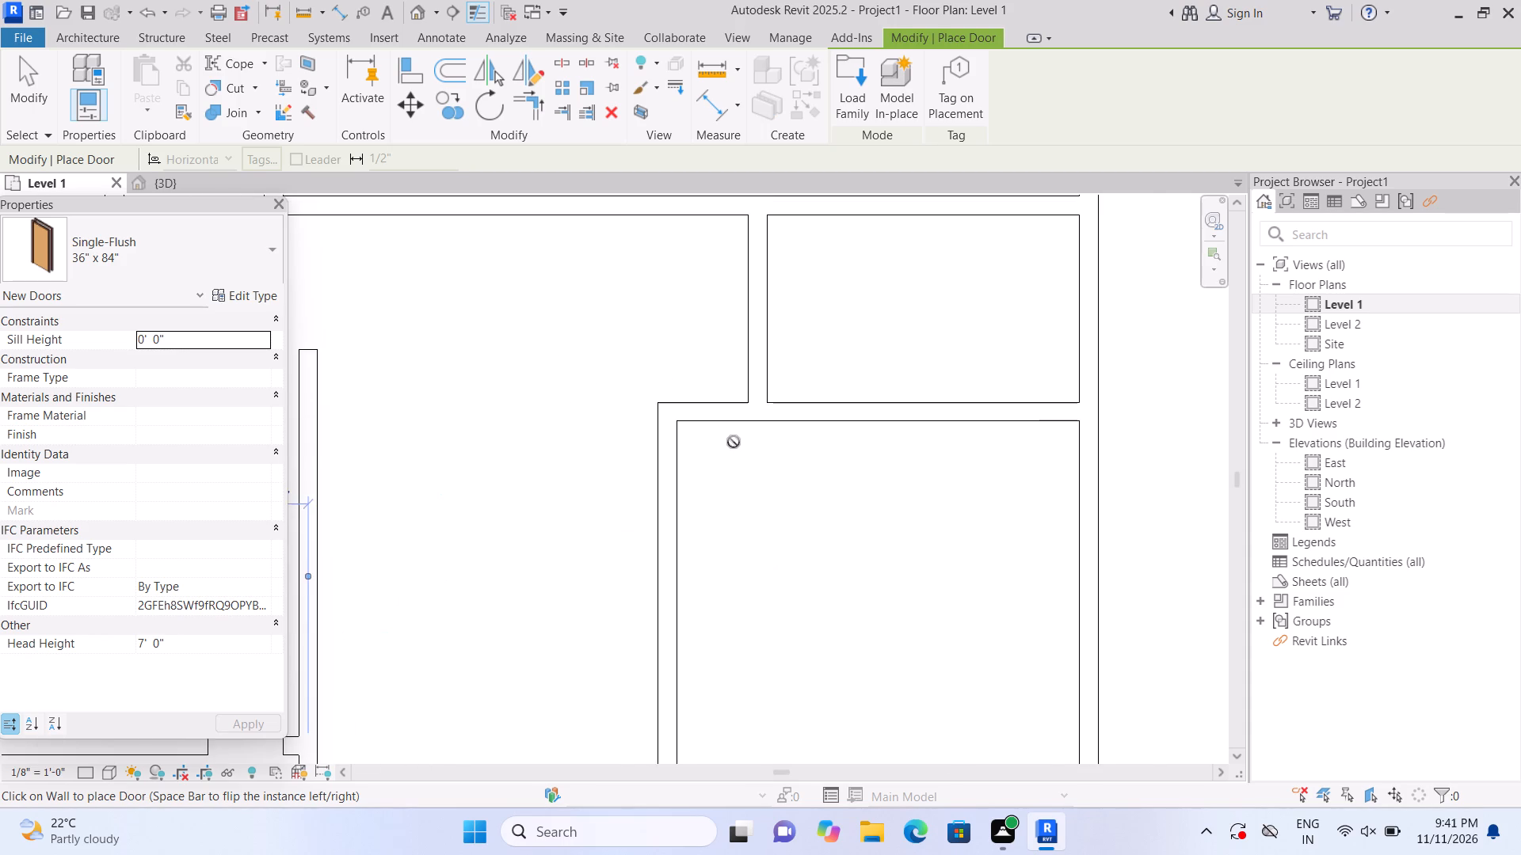
scroll(732, 446, "up", 11)
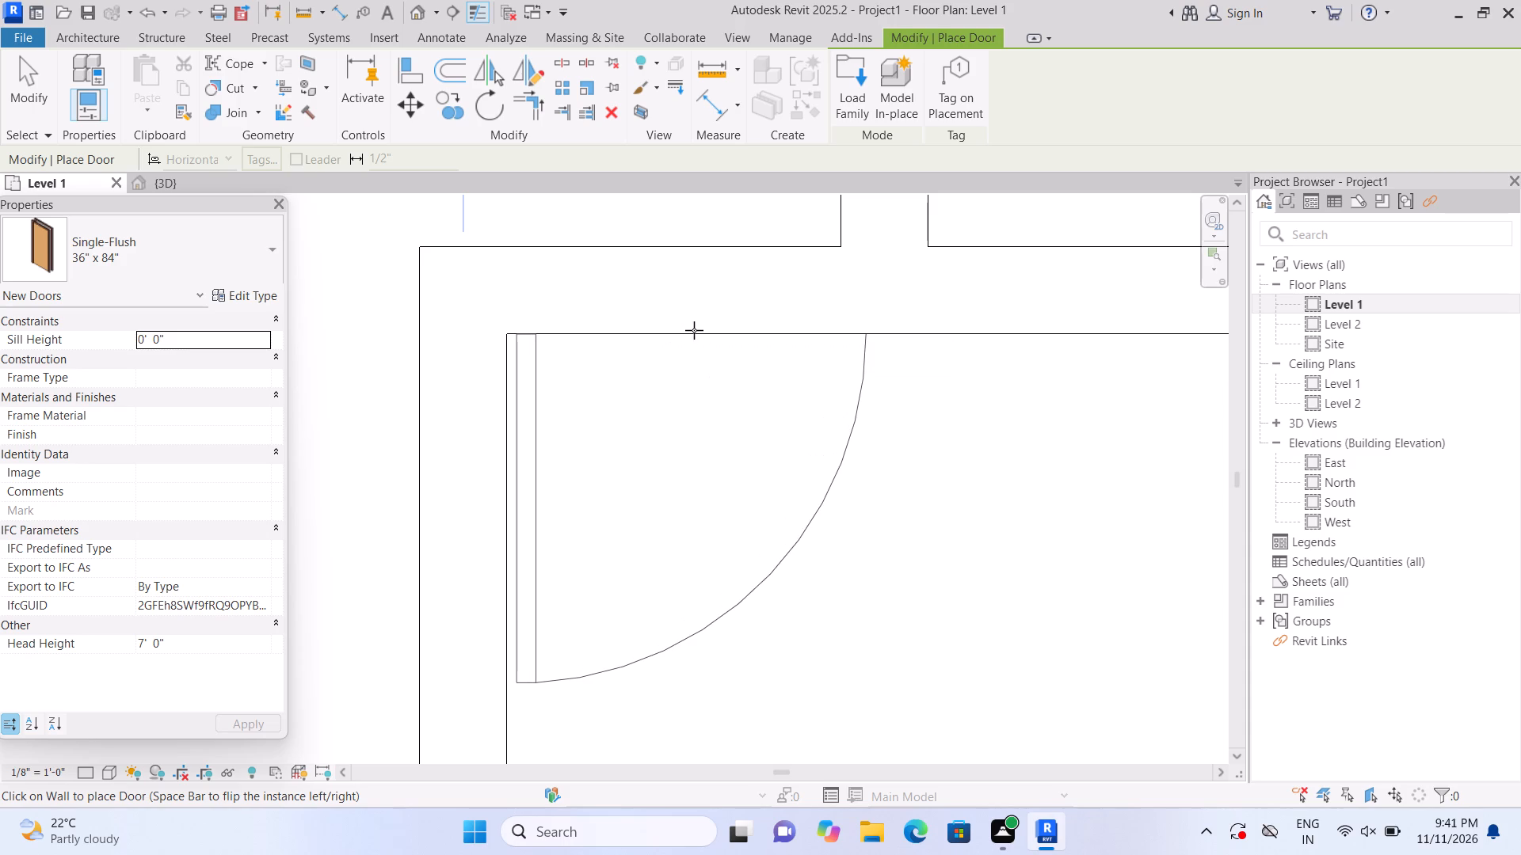
left_click(262, 253)
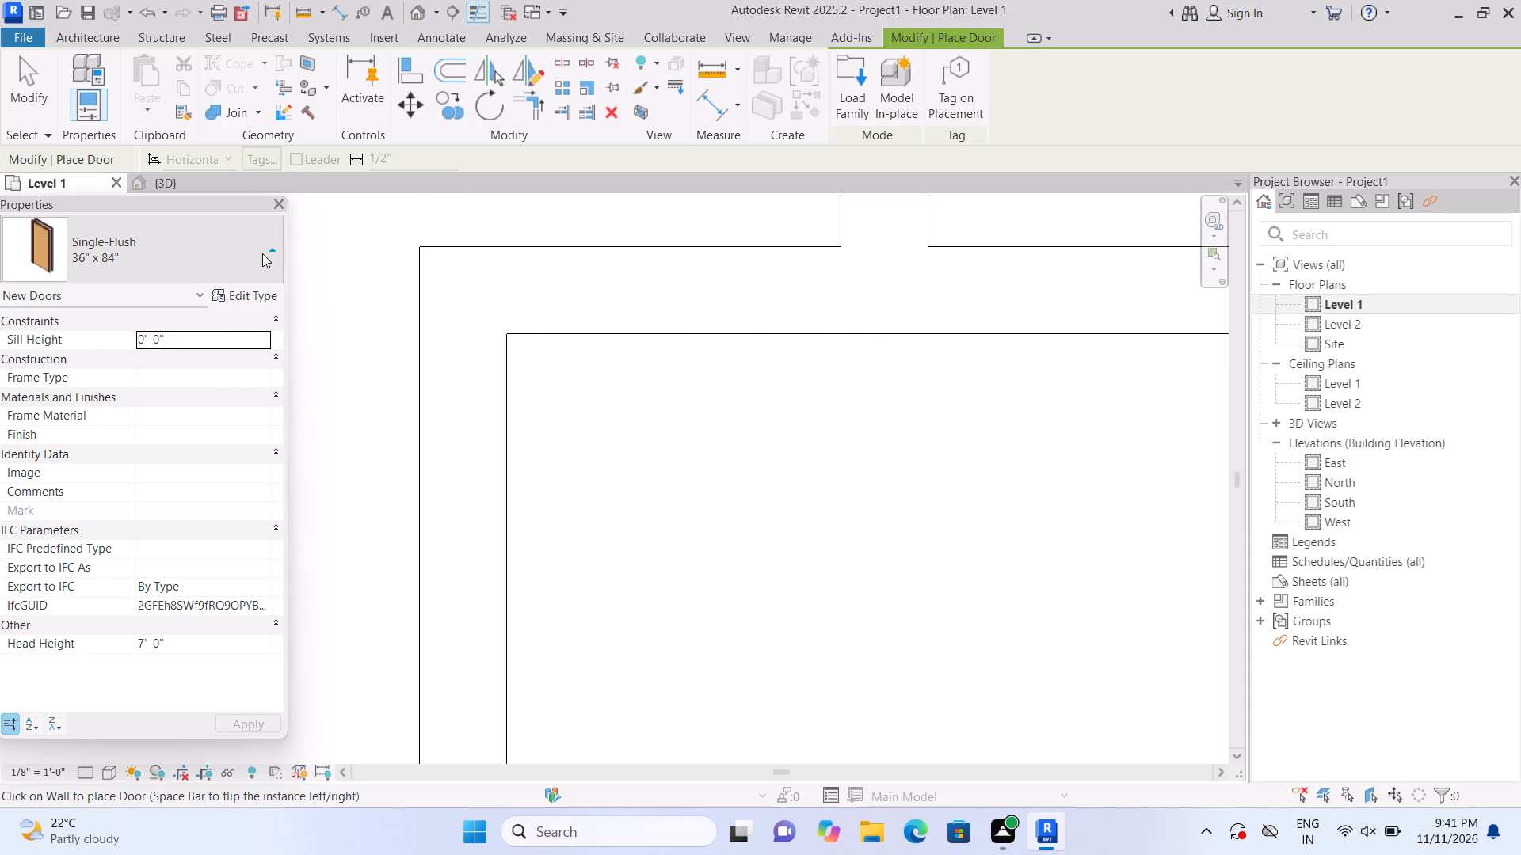
scroll(197, 514, "up", 2)
left_click(203, 355)
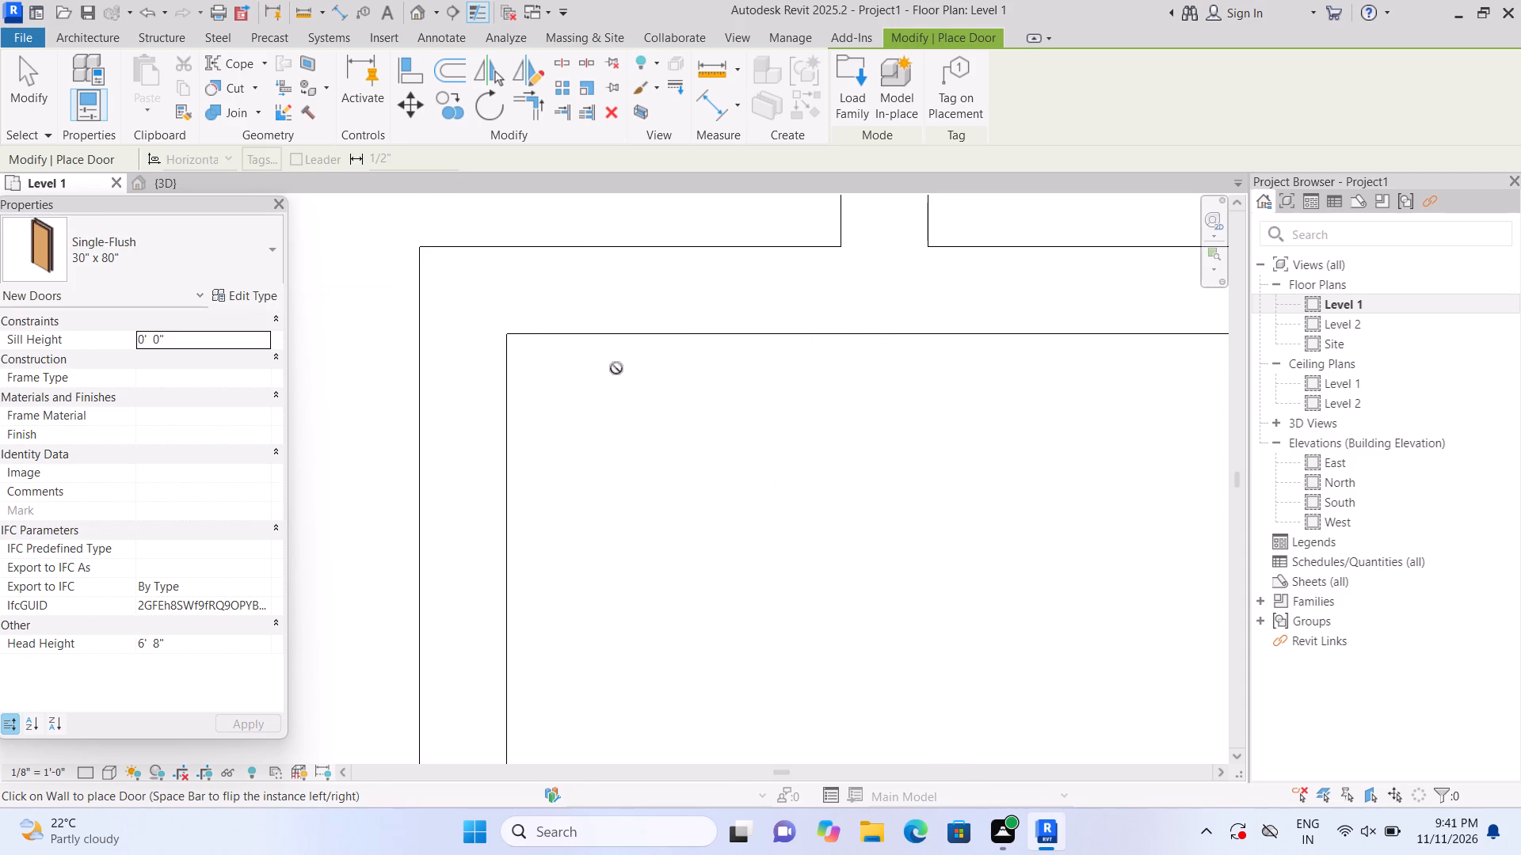
left_click(661, 336)
scroll(670, 365, "down", 6)
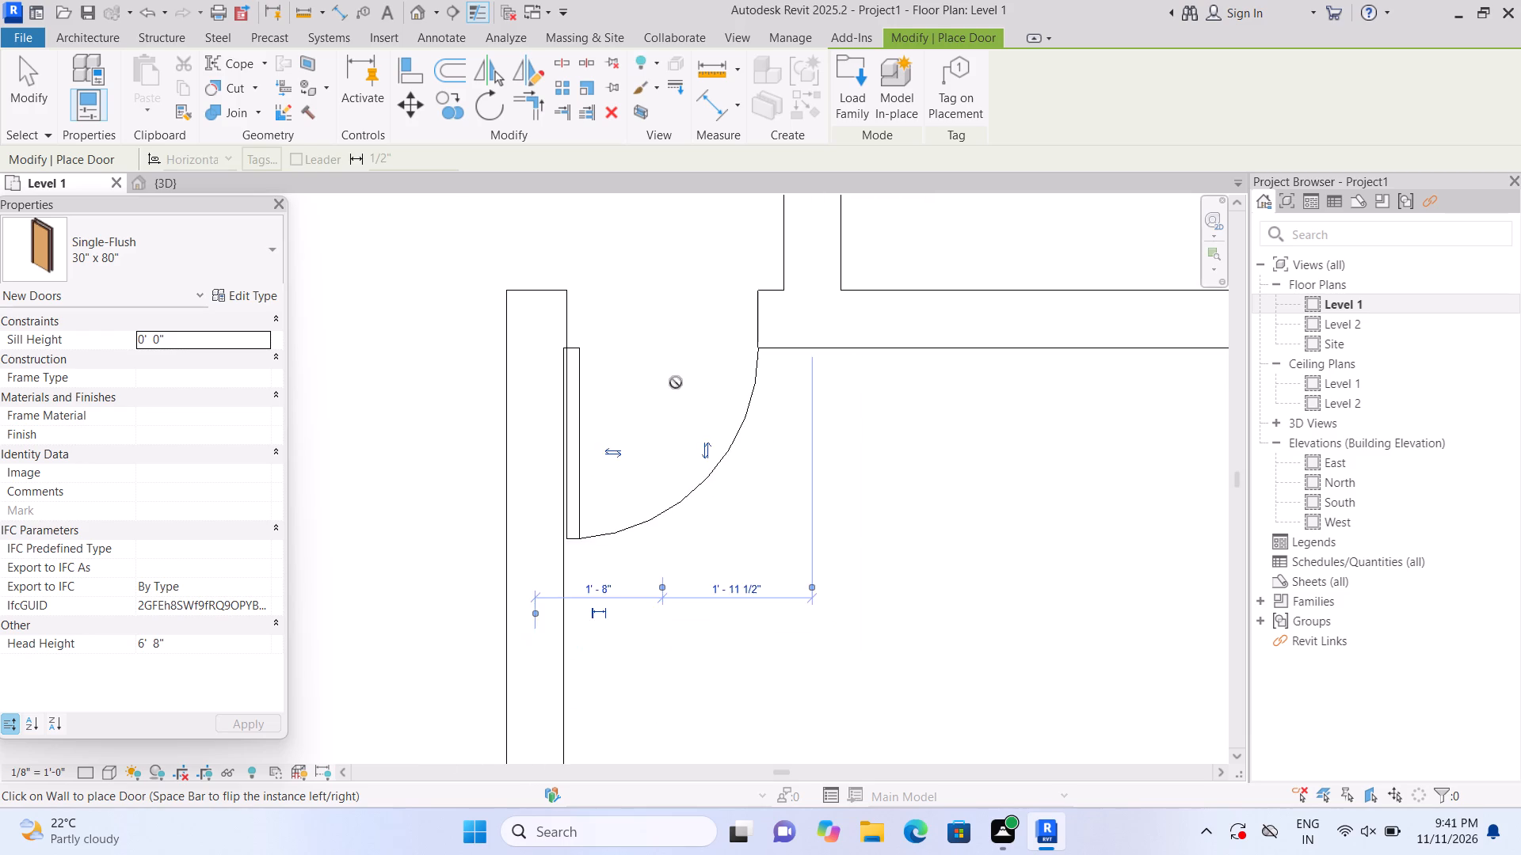
Place a 30" x 80" Single-Flush door in the small east room's south wall, about 3'-7" from its west wall, swinging into that room.
scroll(676, 382, "down", 6)
scroll(562, 424, "down", 3)
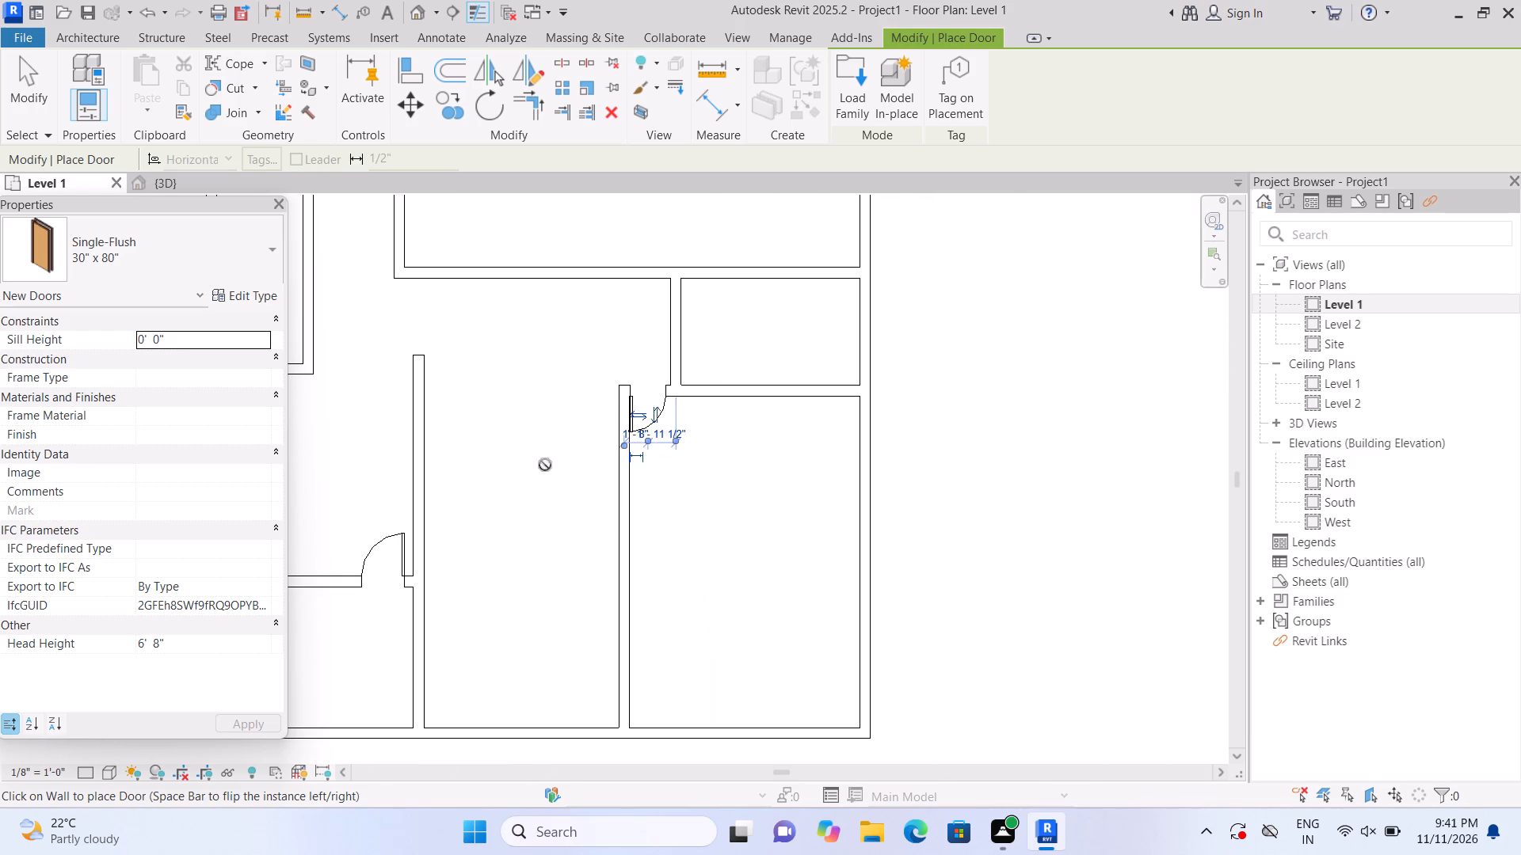
middle_click_drag(555, 441, 627, 587)
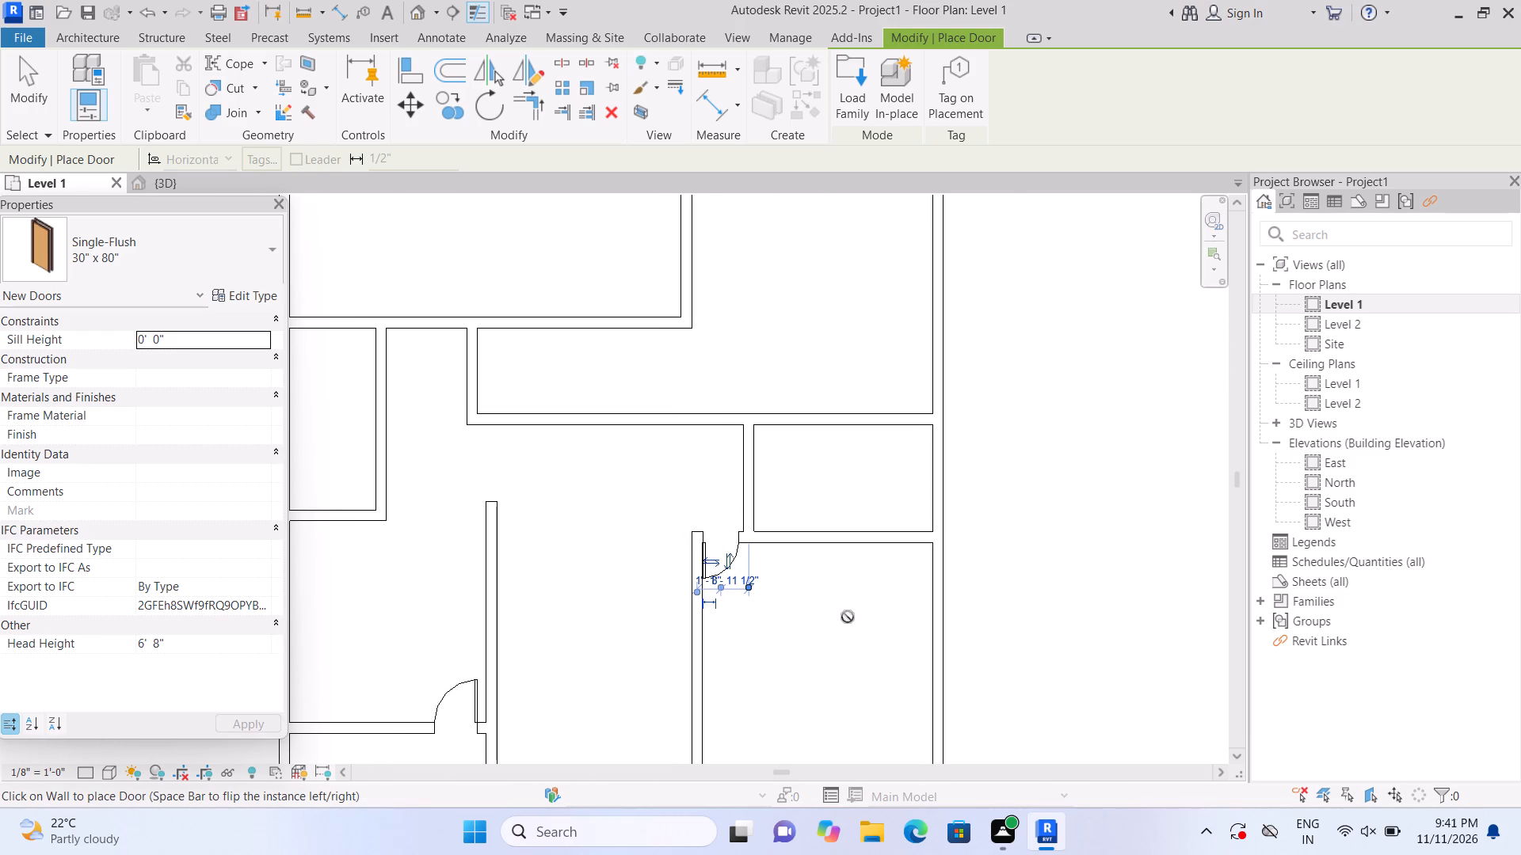
scroll(849, 617, "up", 7)
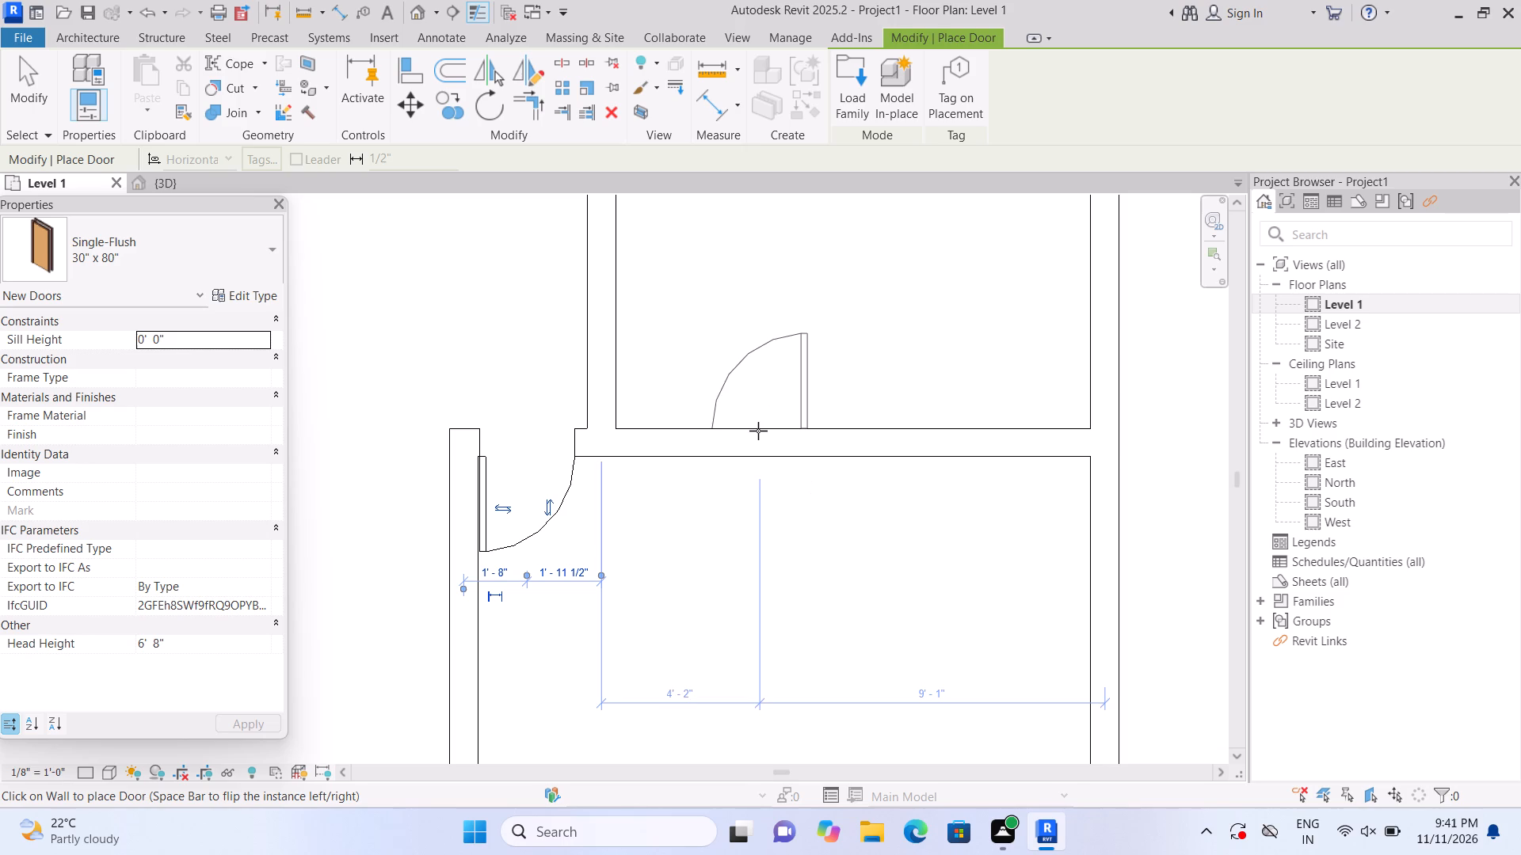
left_click(739, 431)
scroll(771, 522, "down", 9)
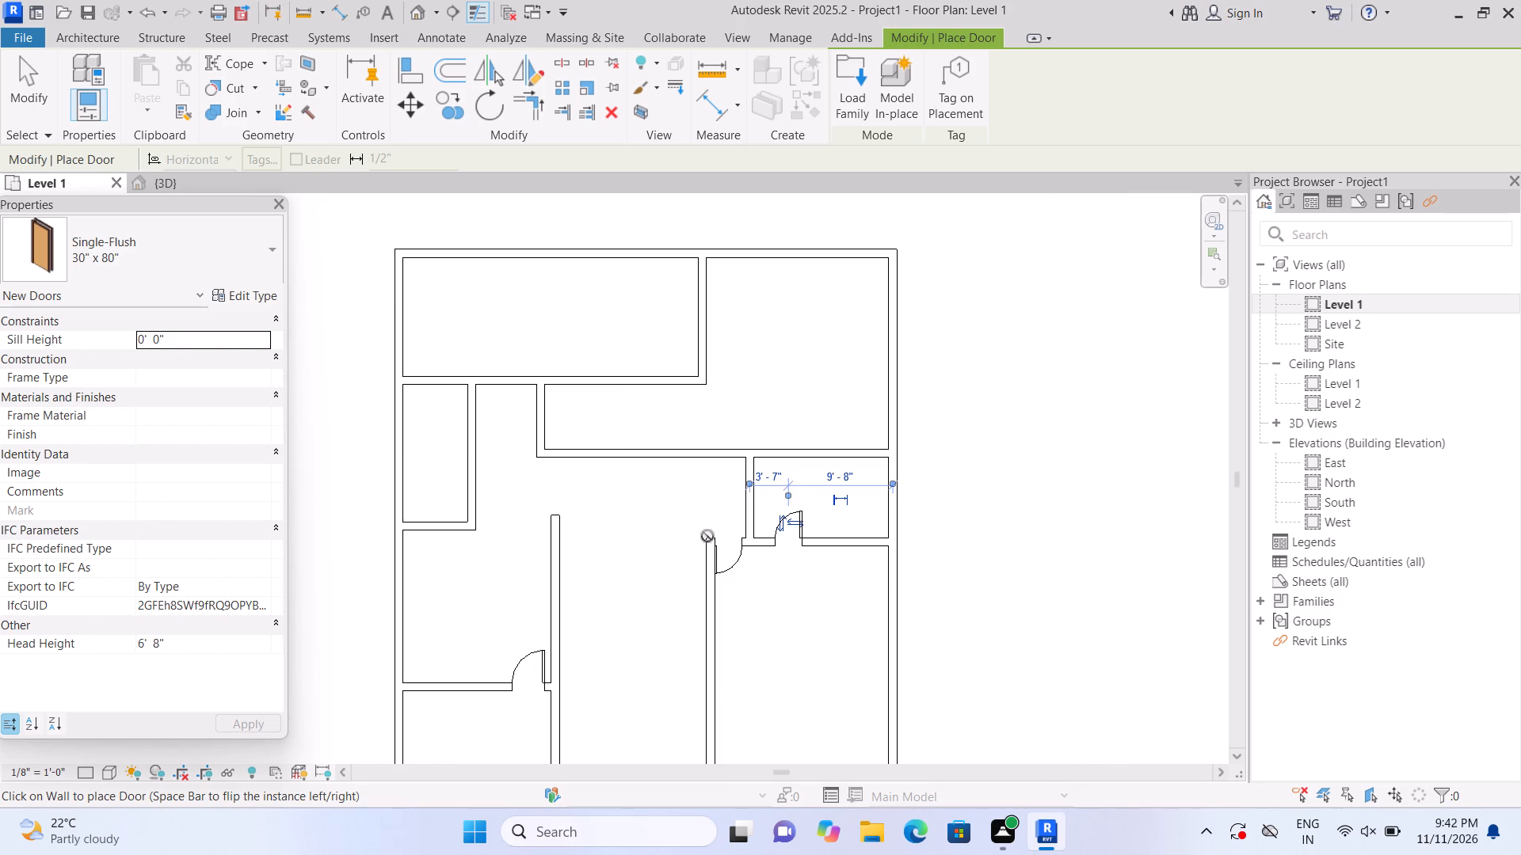
Place a 30" x 80" Single-Flush door in the north room's south wall, about 3'-2" from each passage wall below, swinging north.
scroll(444, 415, "up", 2)
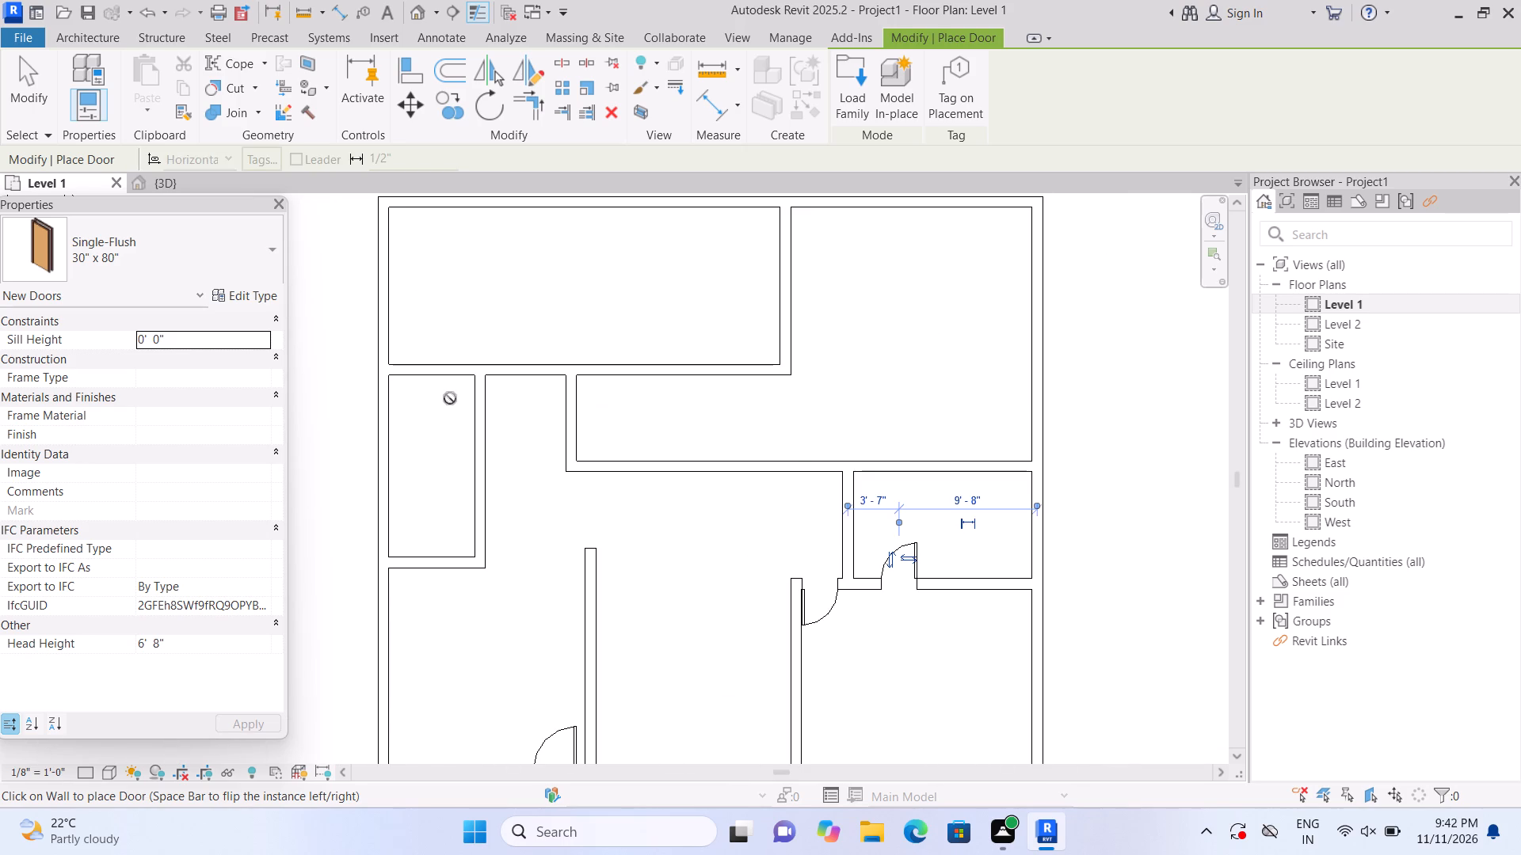
scroll(450, 398, "down", 1)
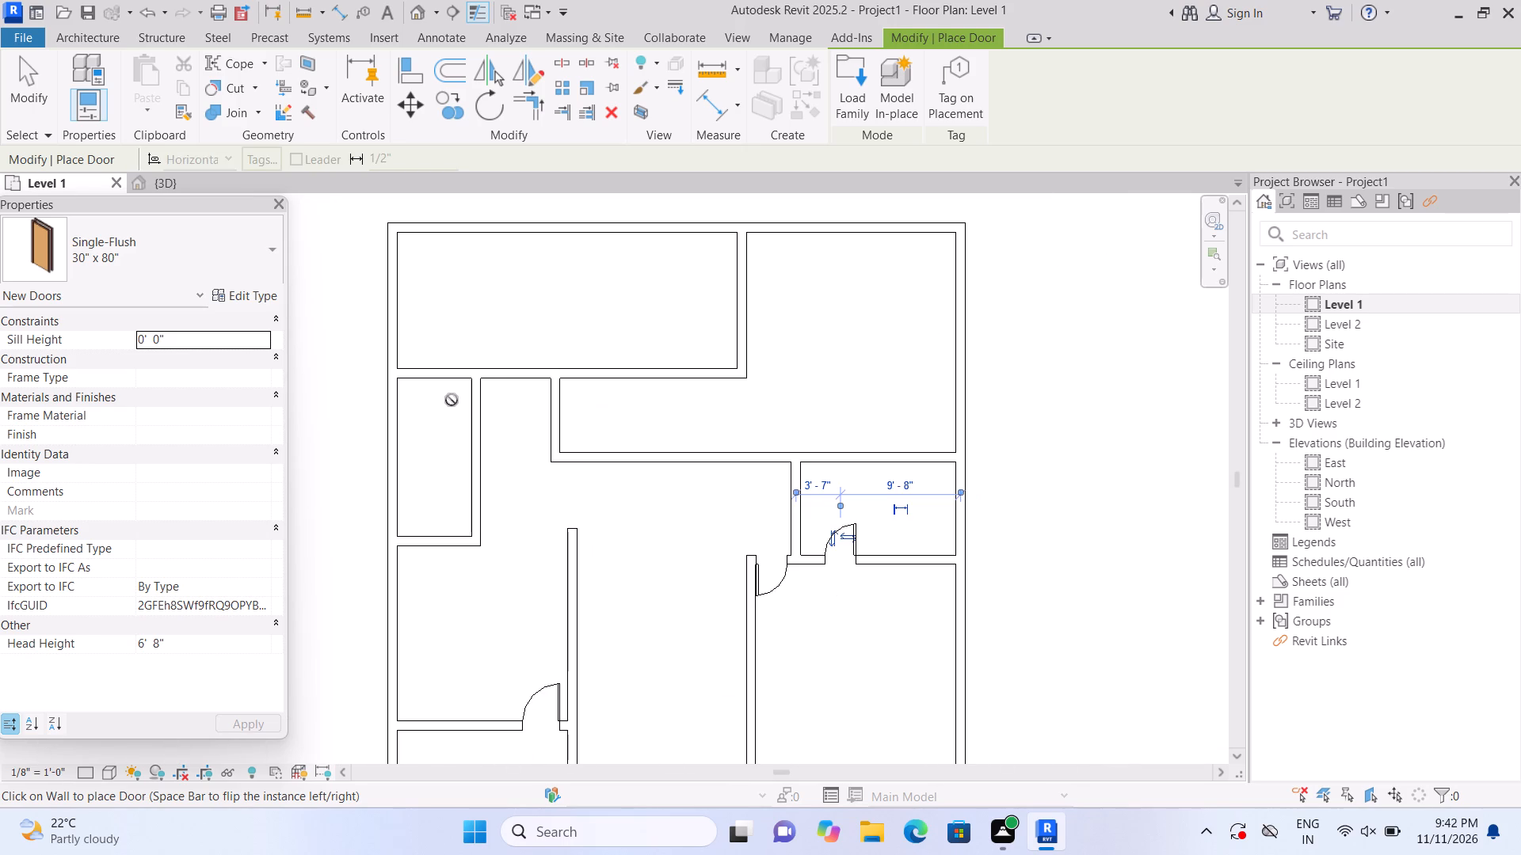
scroll(499, 378, "up", 4)
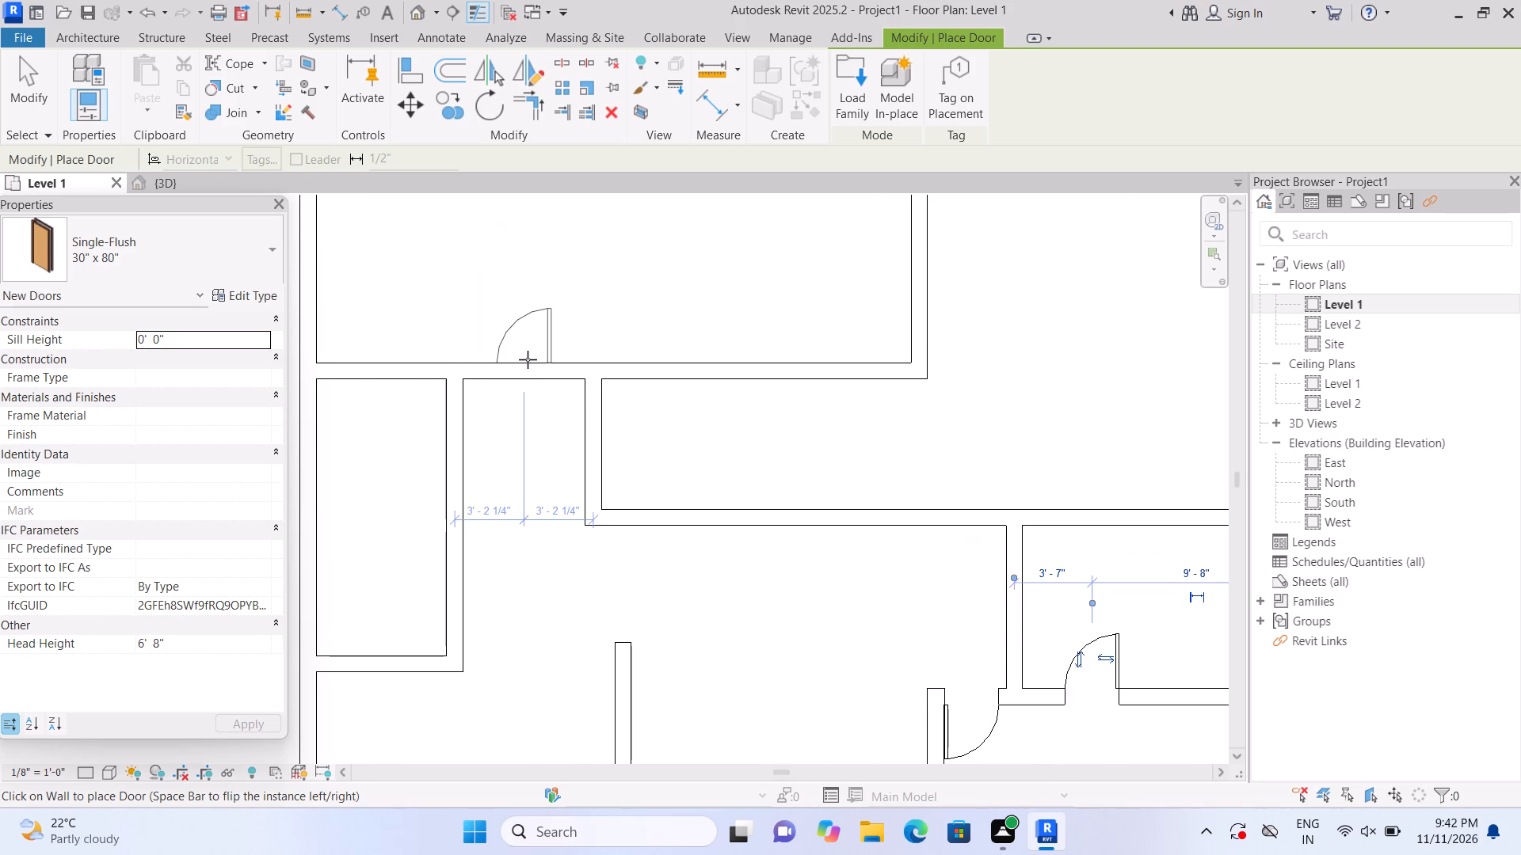
left_click(527, 363)
scroll(528, 381, "down", 6)
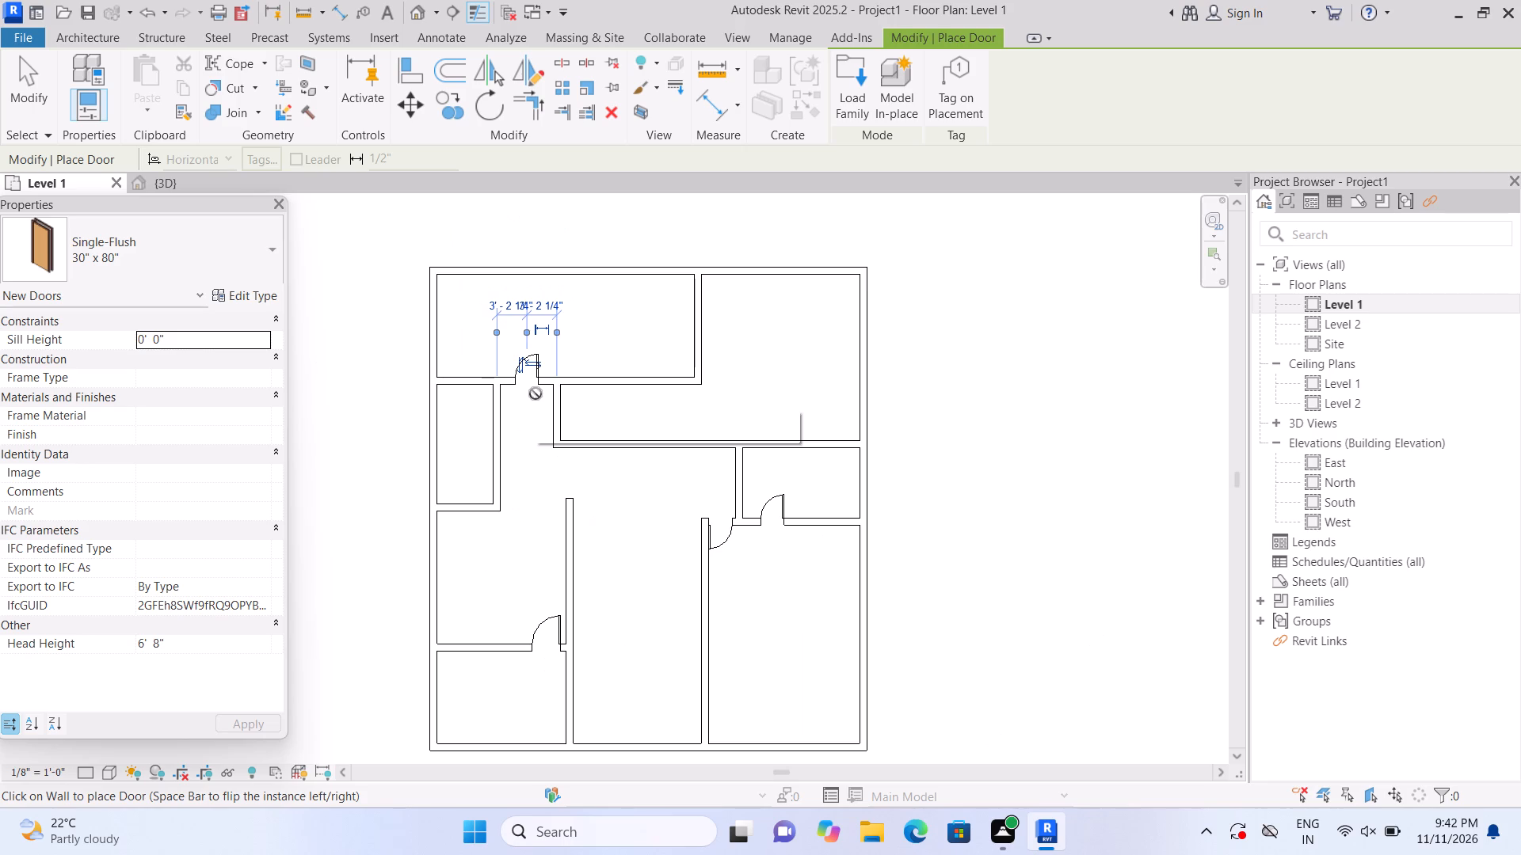
Draw a 9" wall from the north room's southeast corner south to the east-west partition, separating the northeast room from the narrow room.
left_click(113, 41)
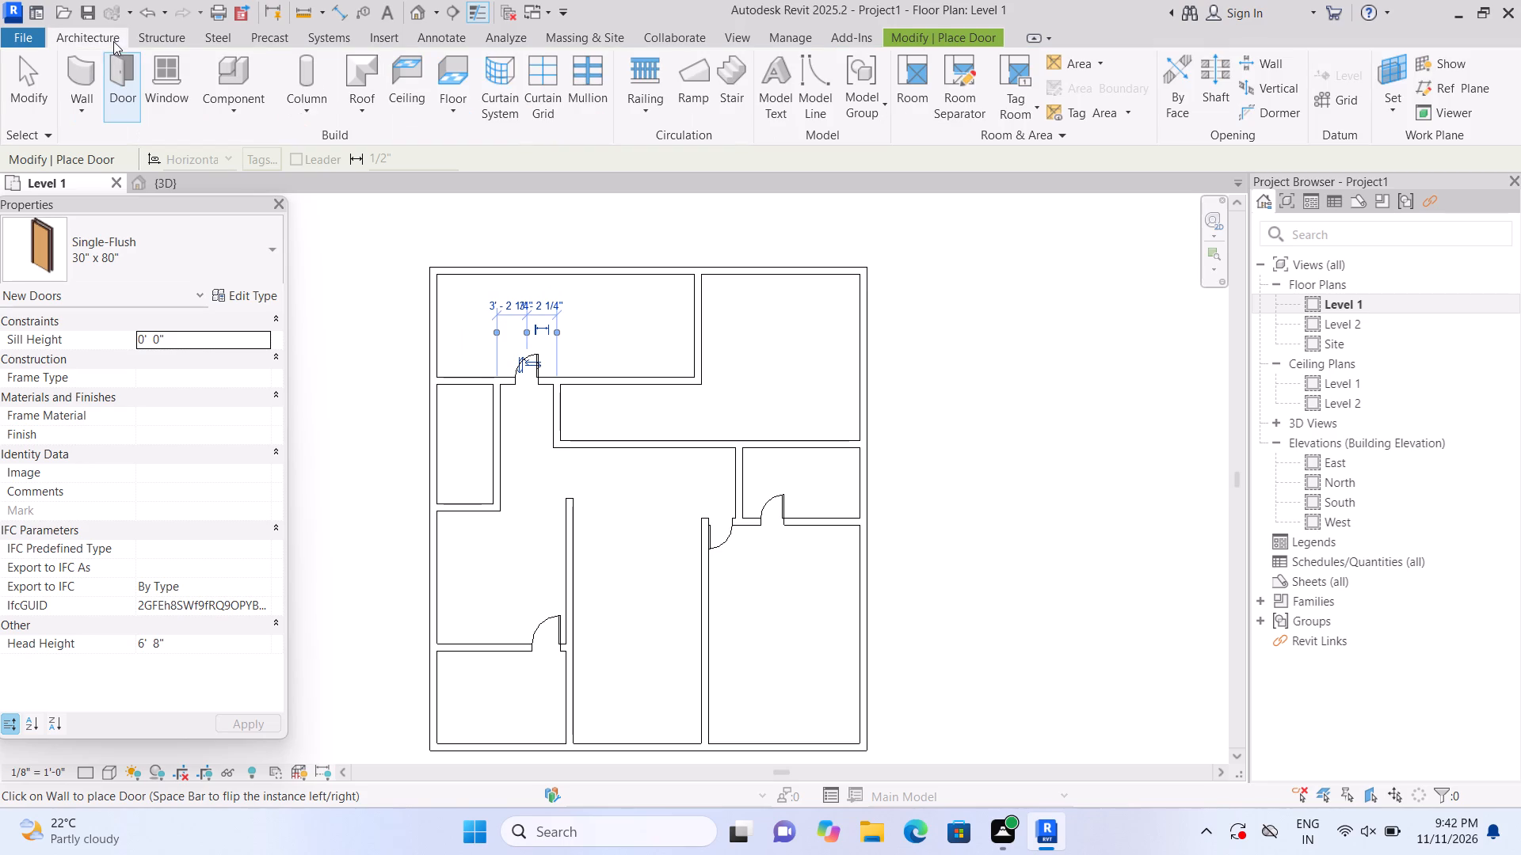
left_click(86, 75)
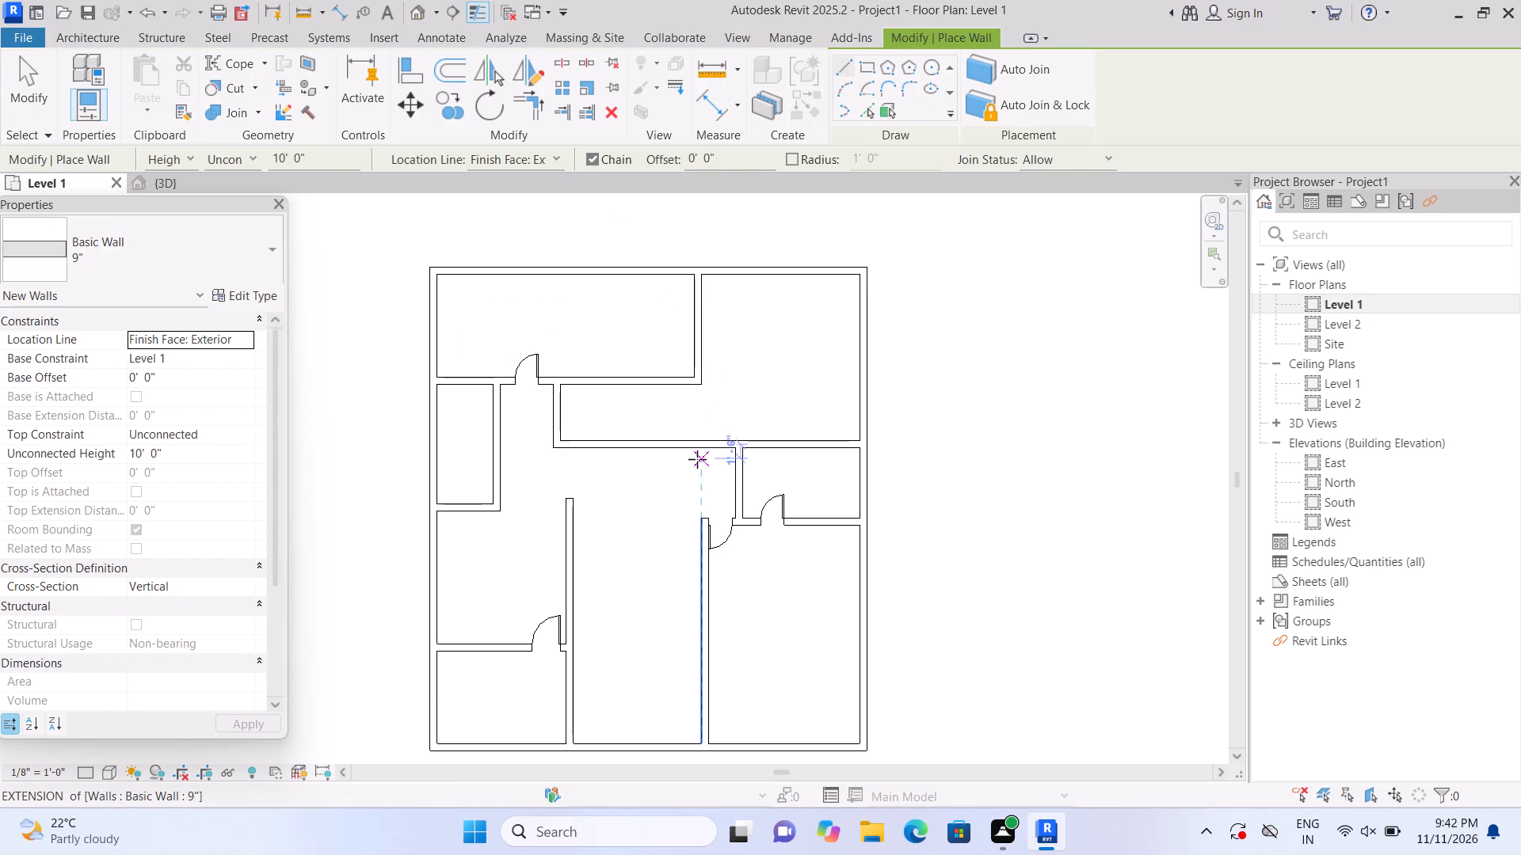
scroll(697, 471, "up", 4)
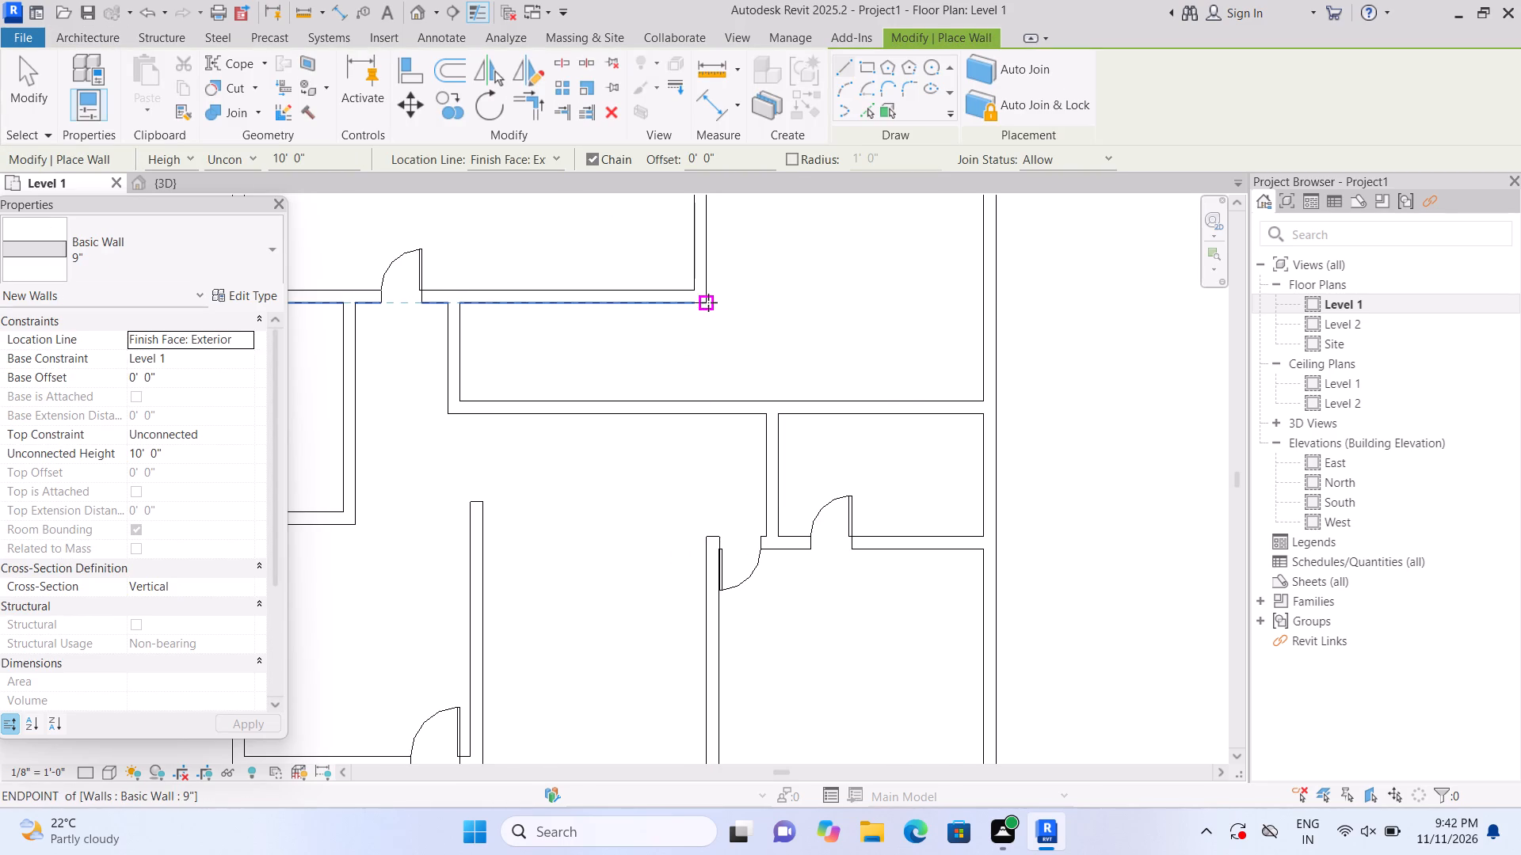
left_click(708, 301)
left_click(704, 398)
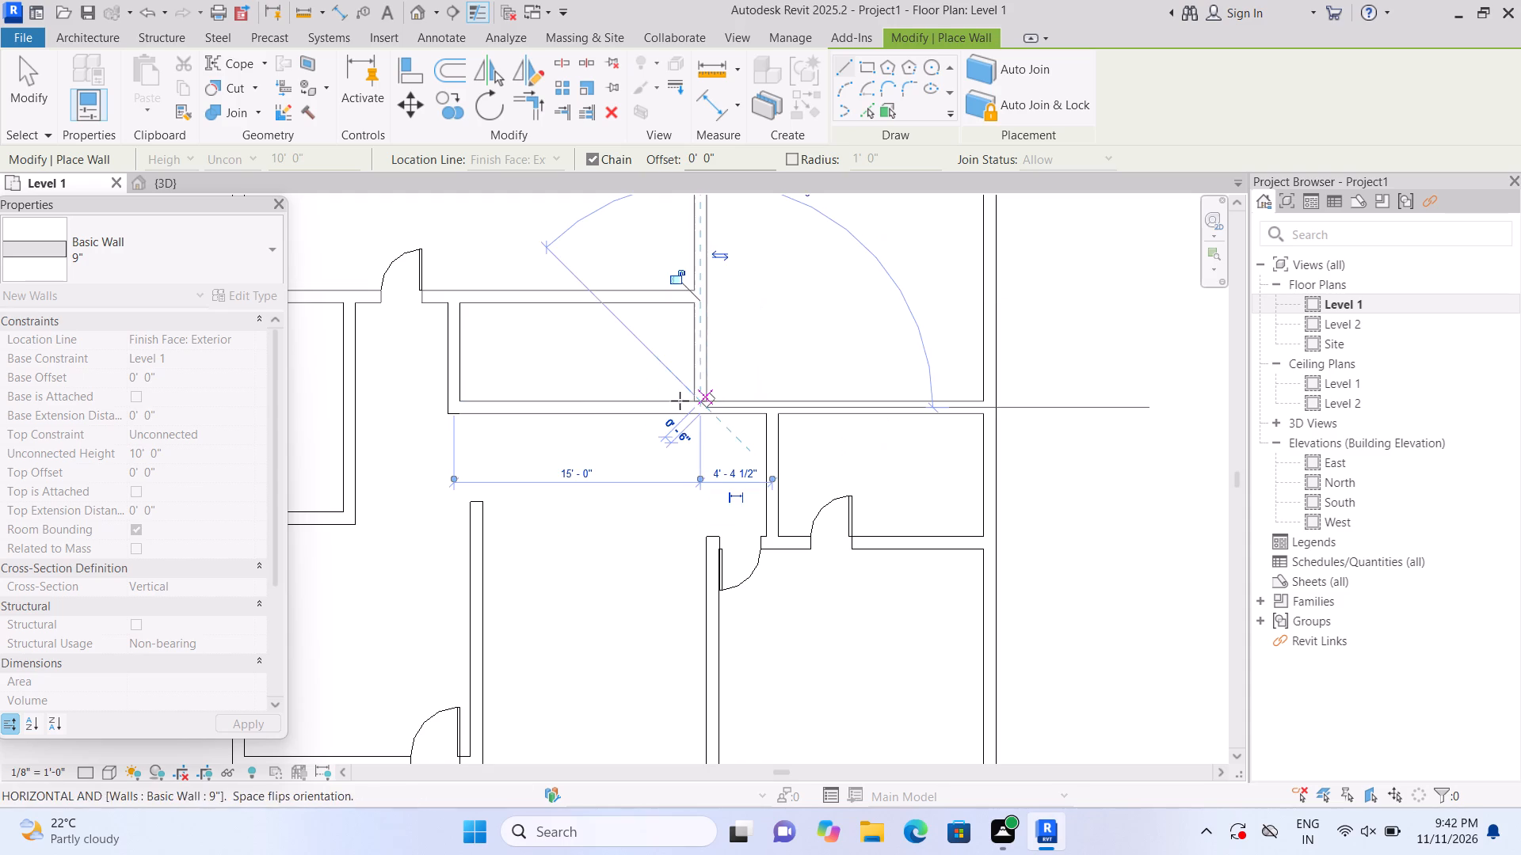
key("Escape")
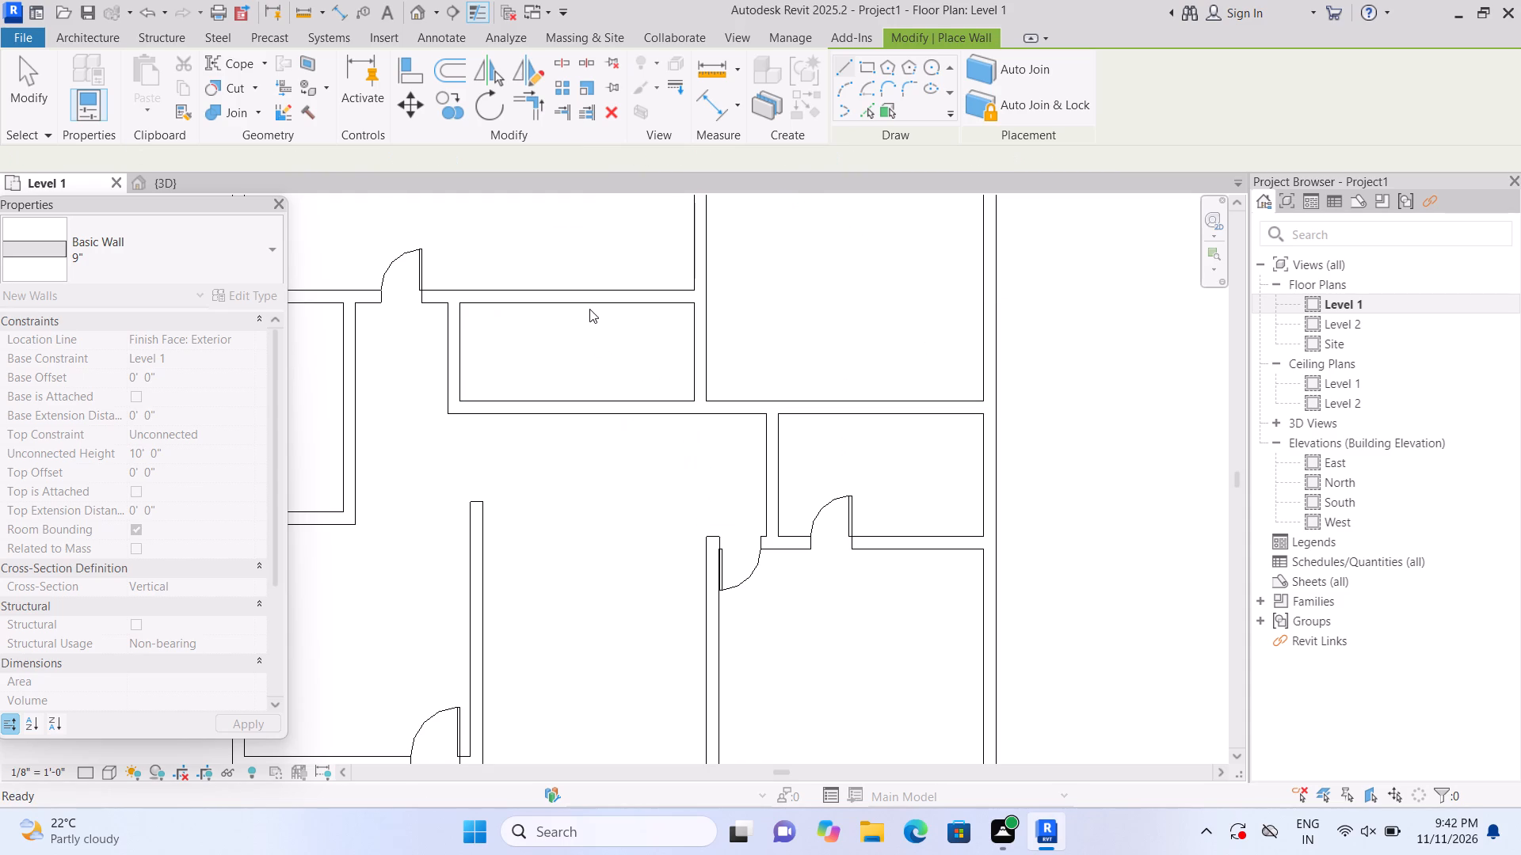
Draw a north-south 9" wall across the narrow room below the north room, about 7'-0" east of its west wall.
key("Return")
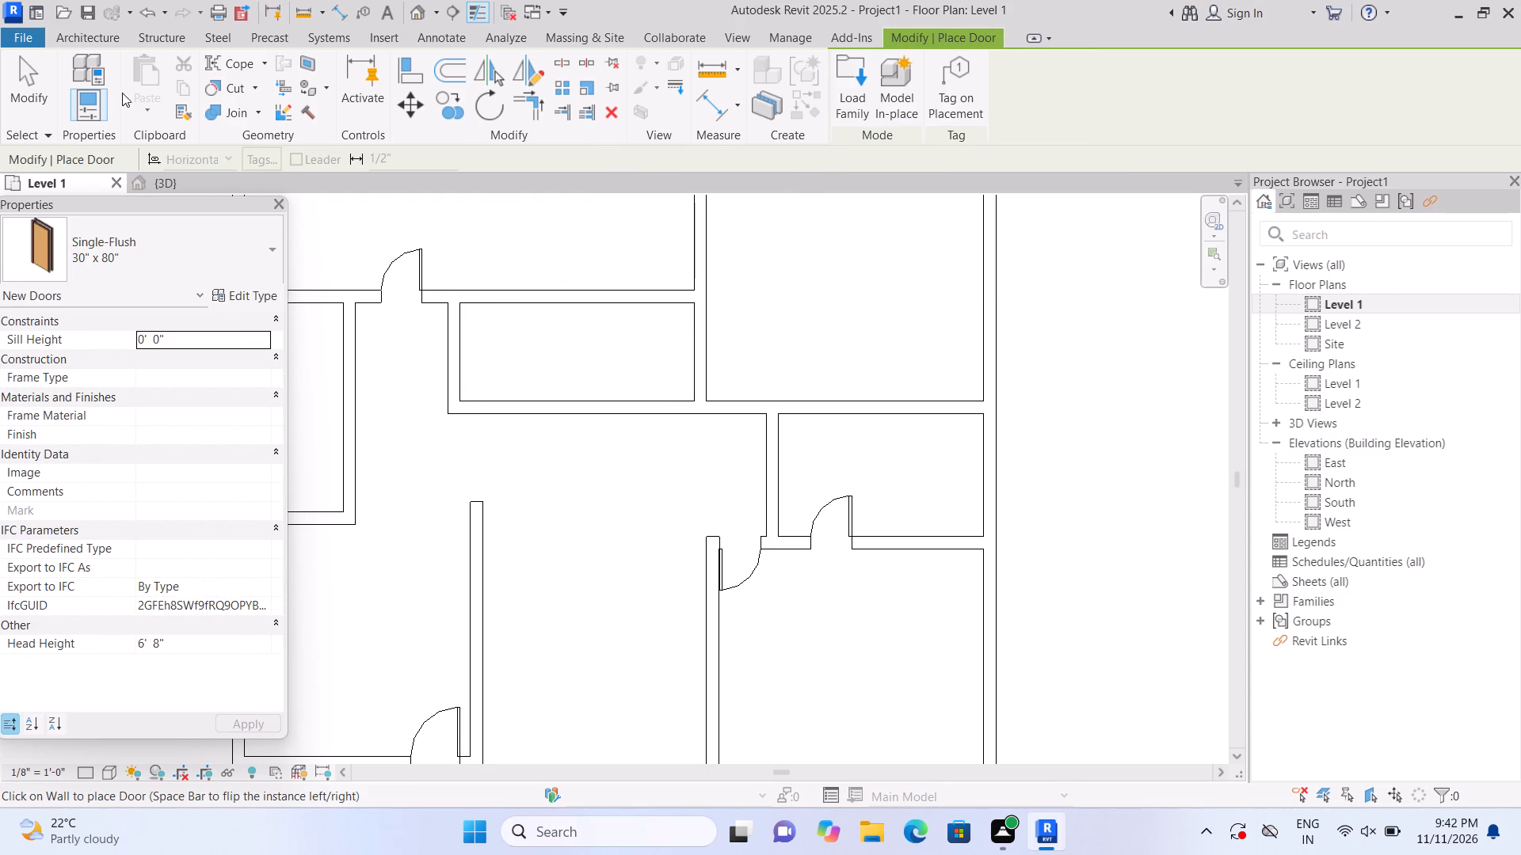
left_click(107, 40)
left_click(88, 68)
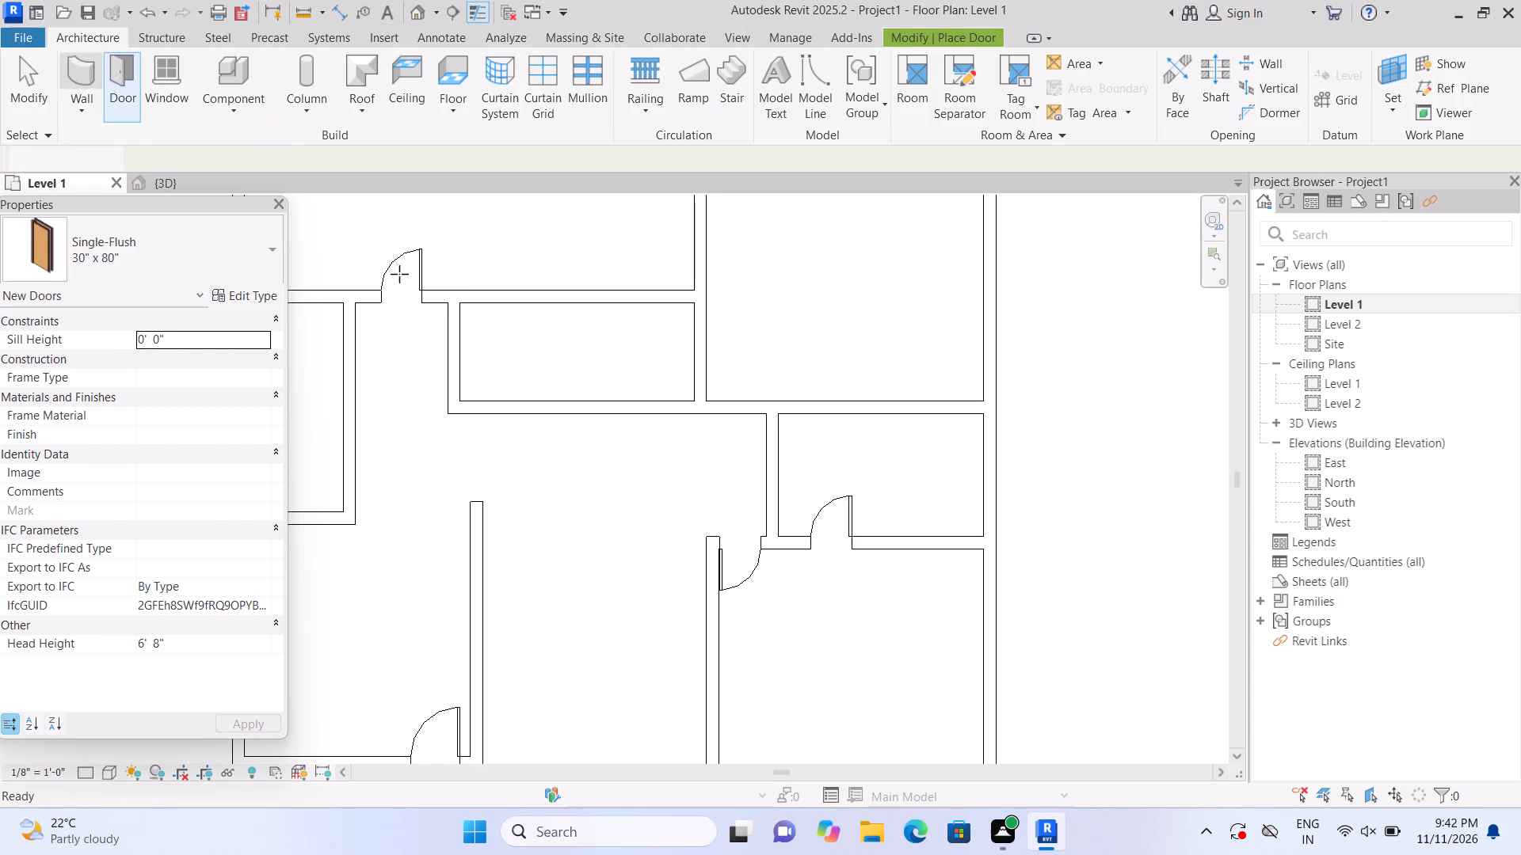
left_click(574, 301)
left_click(574, 398)
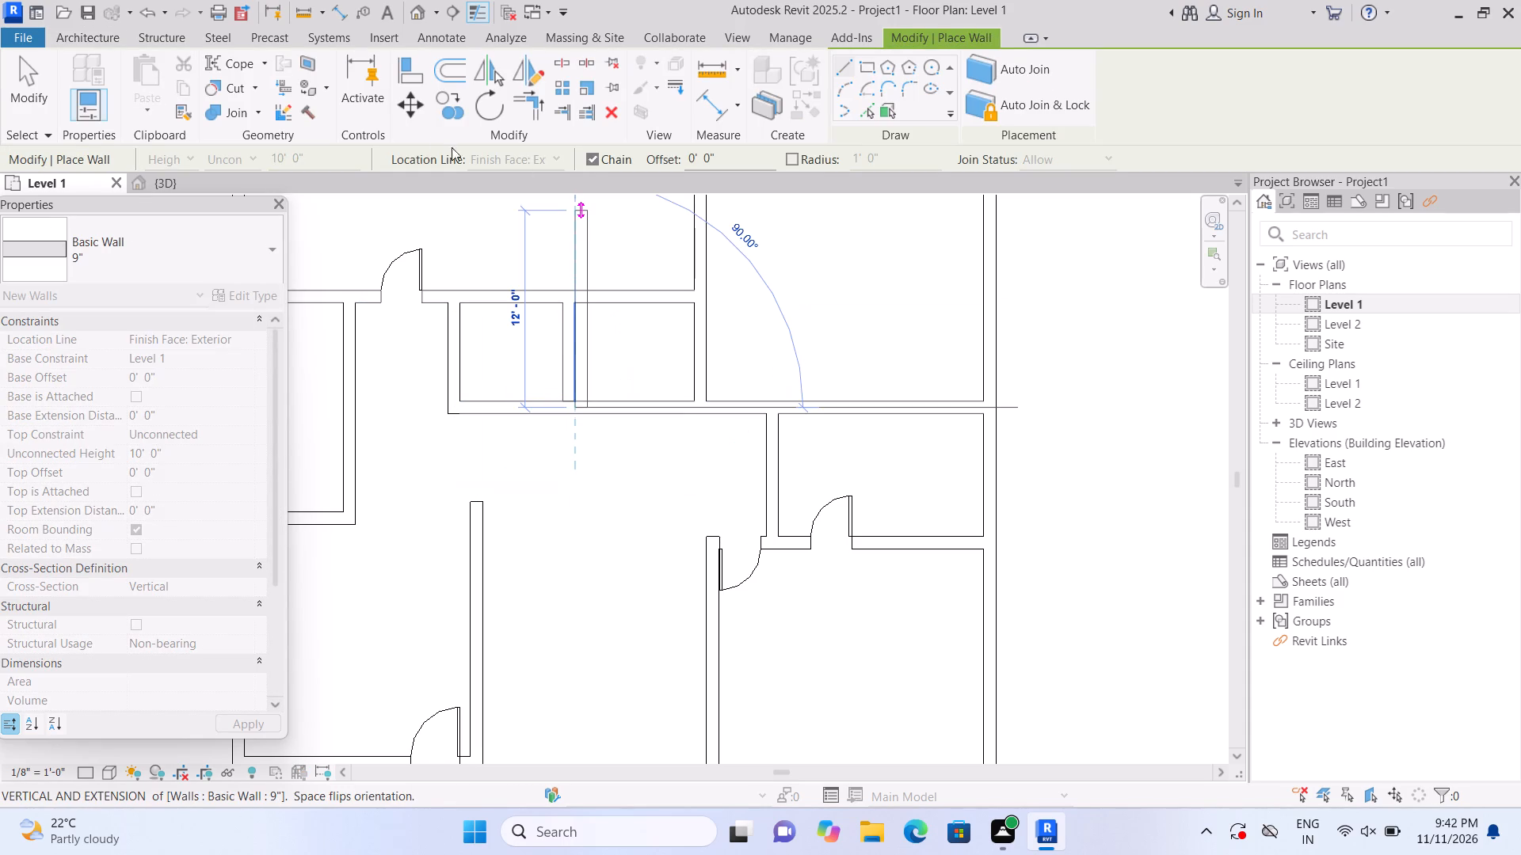
Place a 30" x 80" Single-Flush door in the narrow room's dividing wall, about 2'-0" from the south partition, swinging east.
left_click(116, 33)
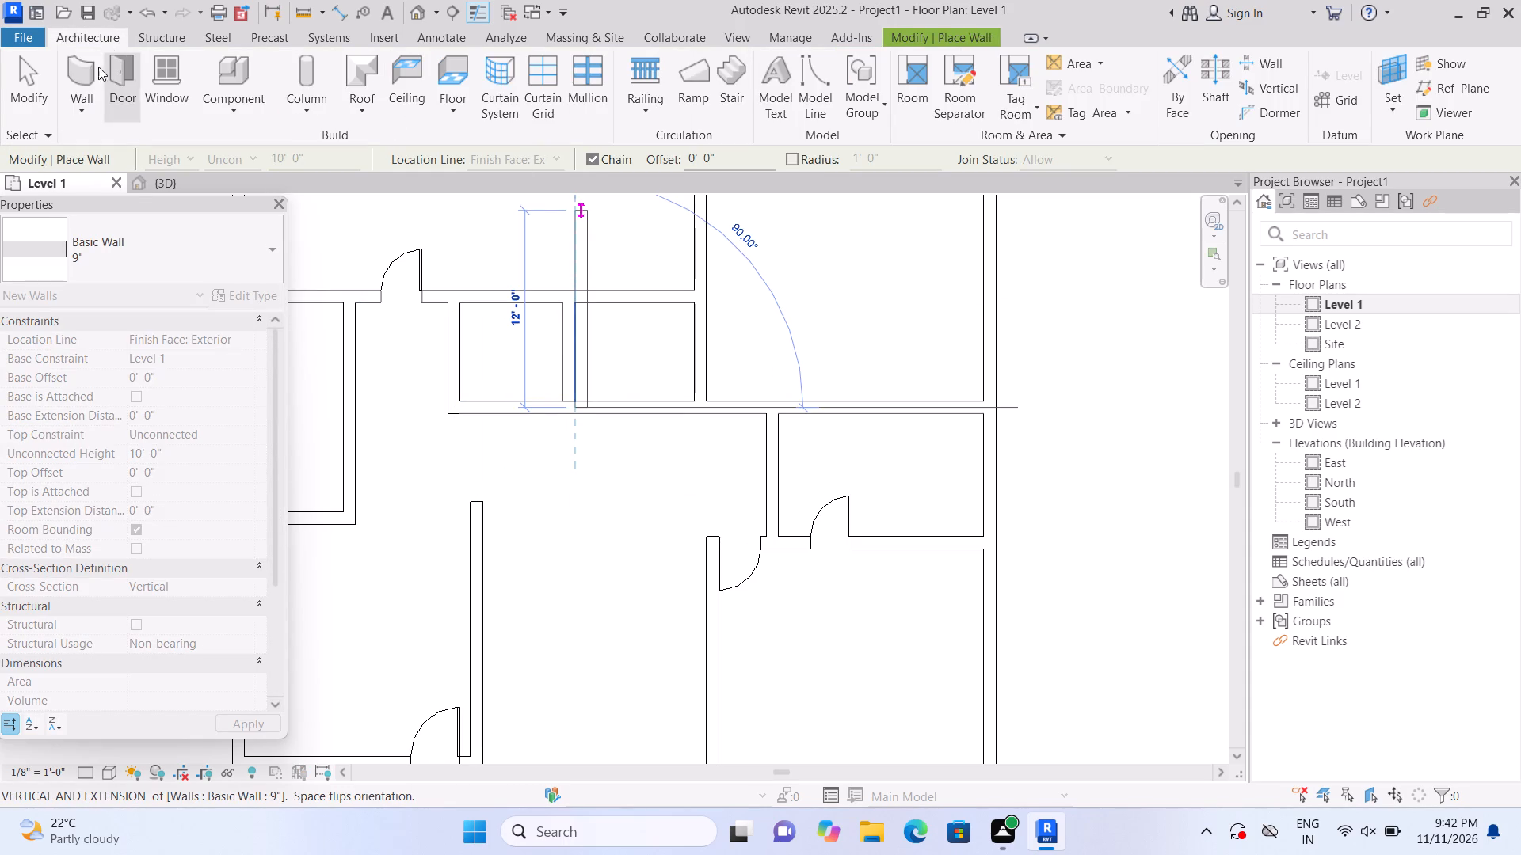
left_click(134, 77)
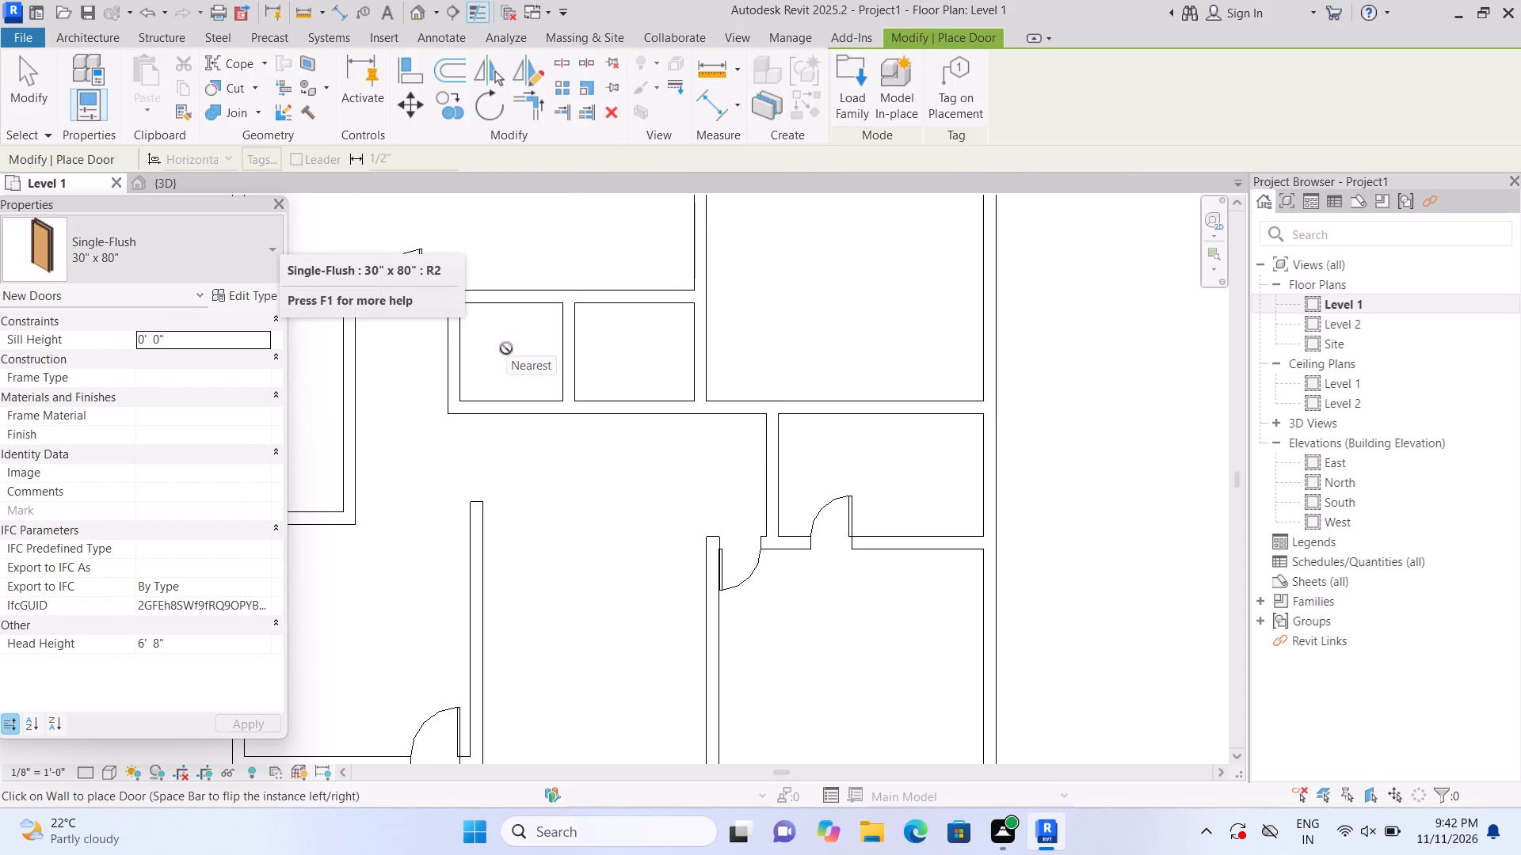
scroll(619, 367, "up", 2)
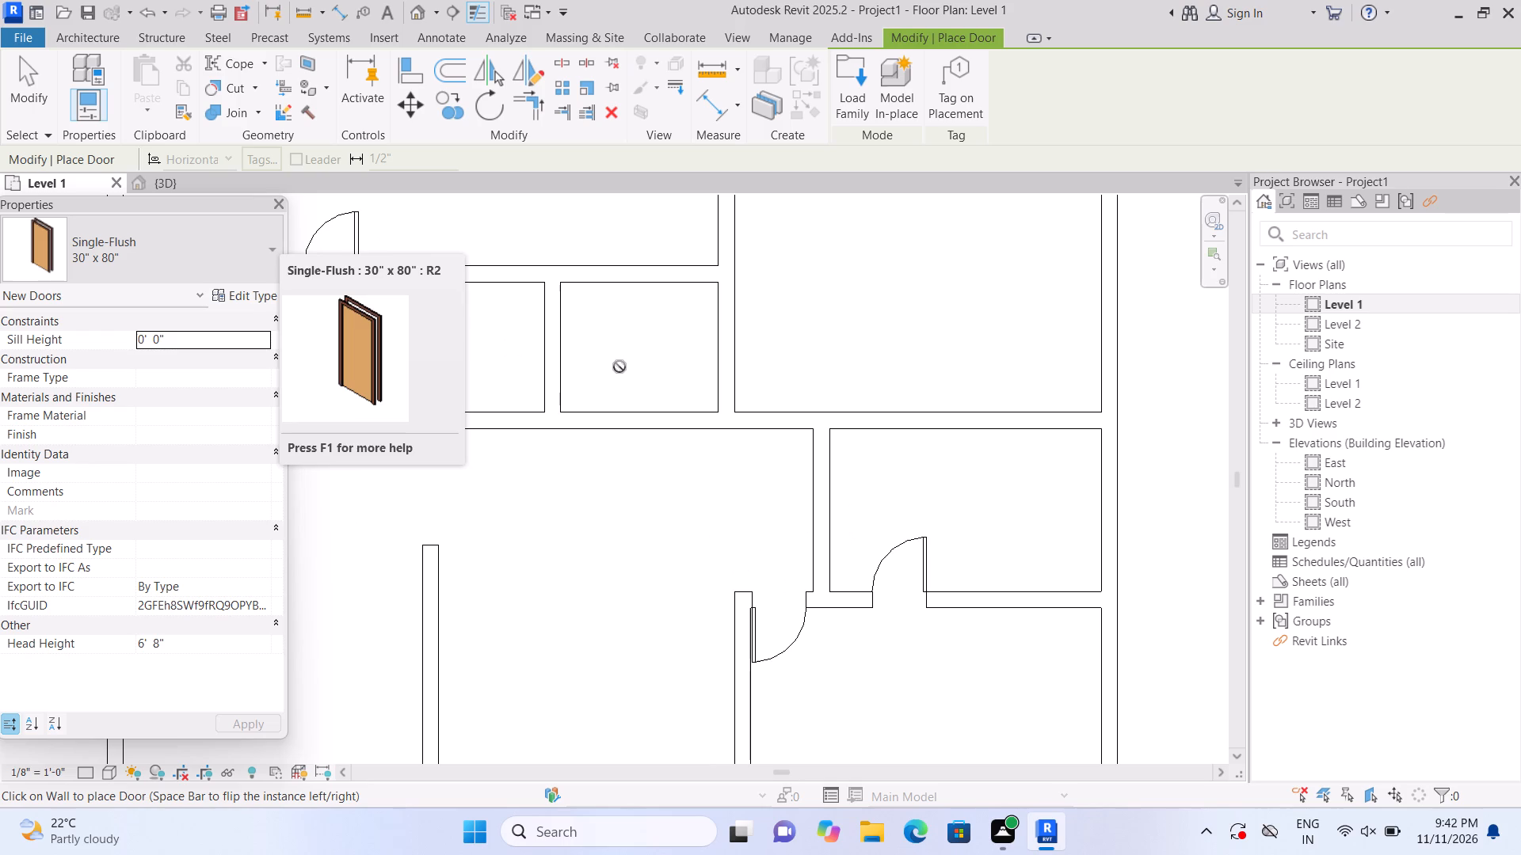
left_click(560, 378)
scroll(623, 387, "down", 3)
scroll(734, 397, "down", 2)
middle_click_drag(528, 386, 674, 484)
scroll(674, 485, "up", 1)
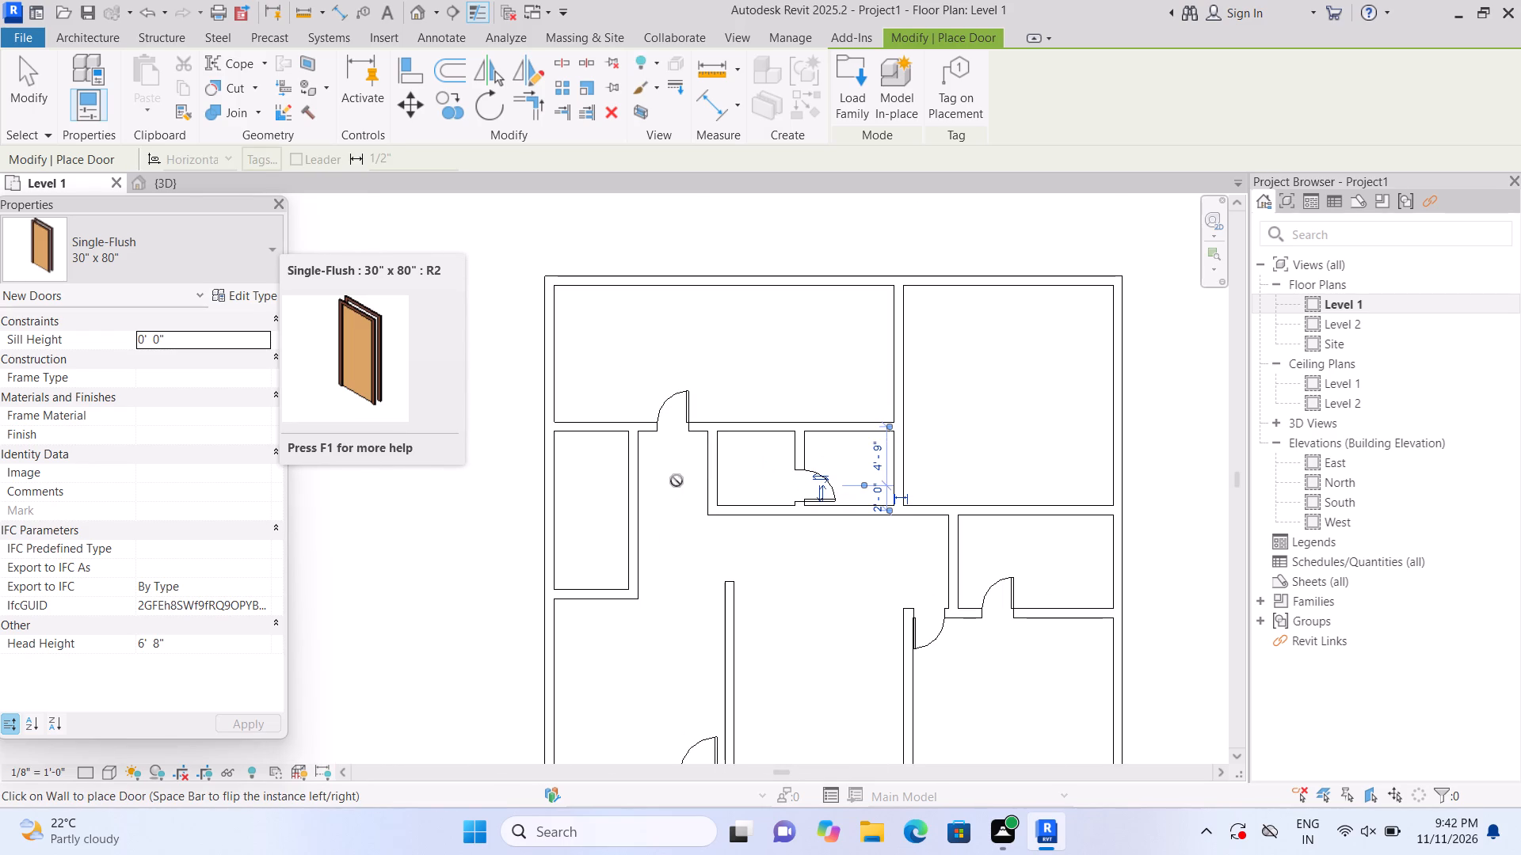
key("Escape")
key("Escape")
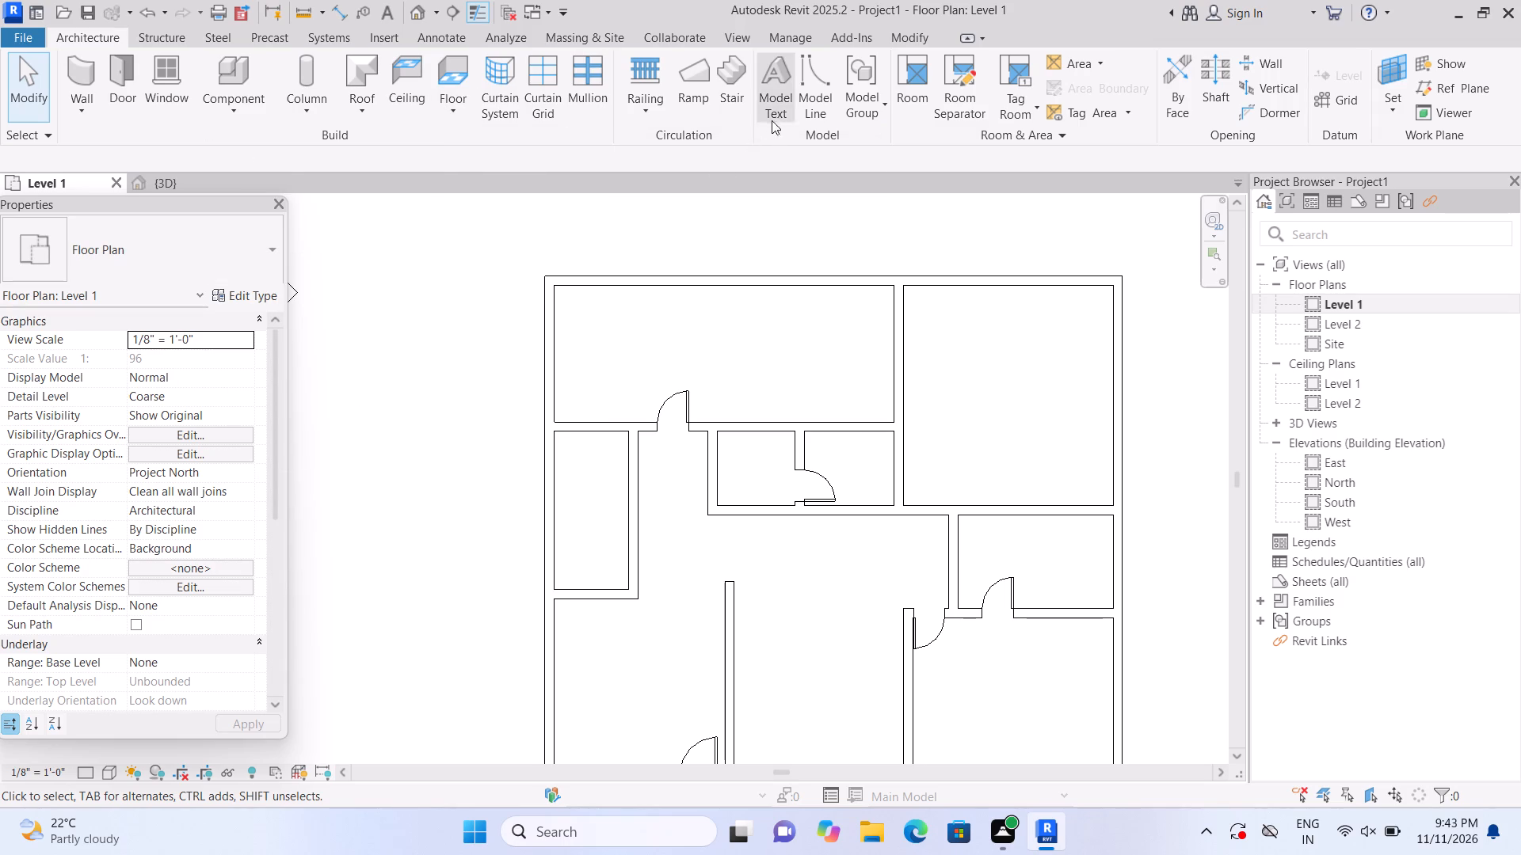
Split the narrow room's west wall at two points, about 4'-10" and 2'-5" north of its south end.
left_click(807, 103)
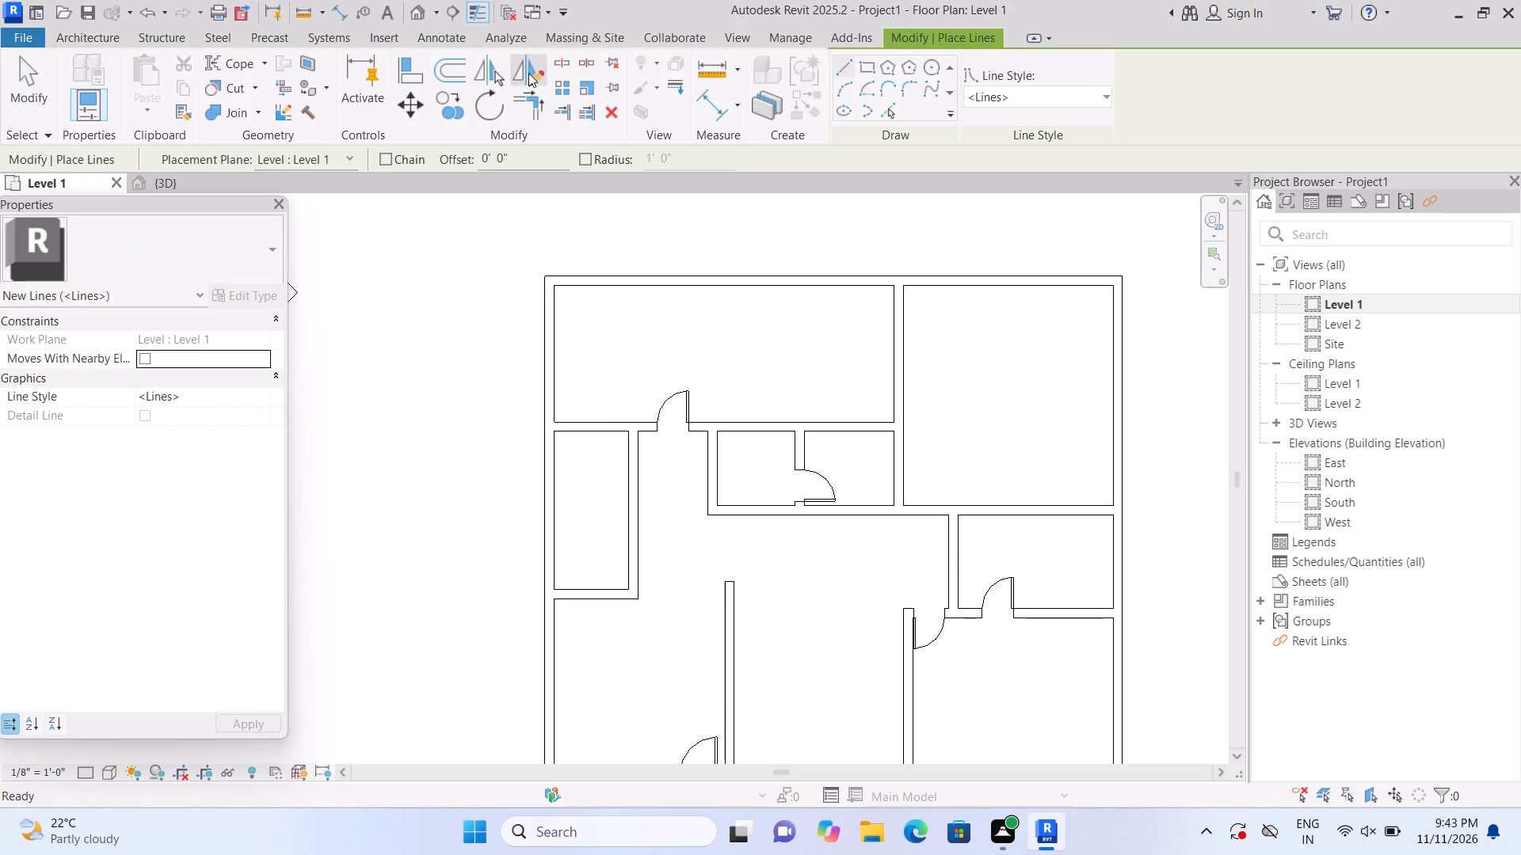
left_click(568, 68)
scroll(795, 412, "up", 1)
scroll(730, 485, "up", 2)
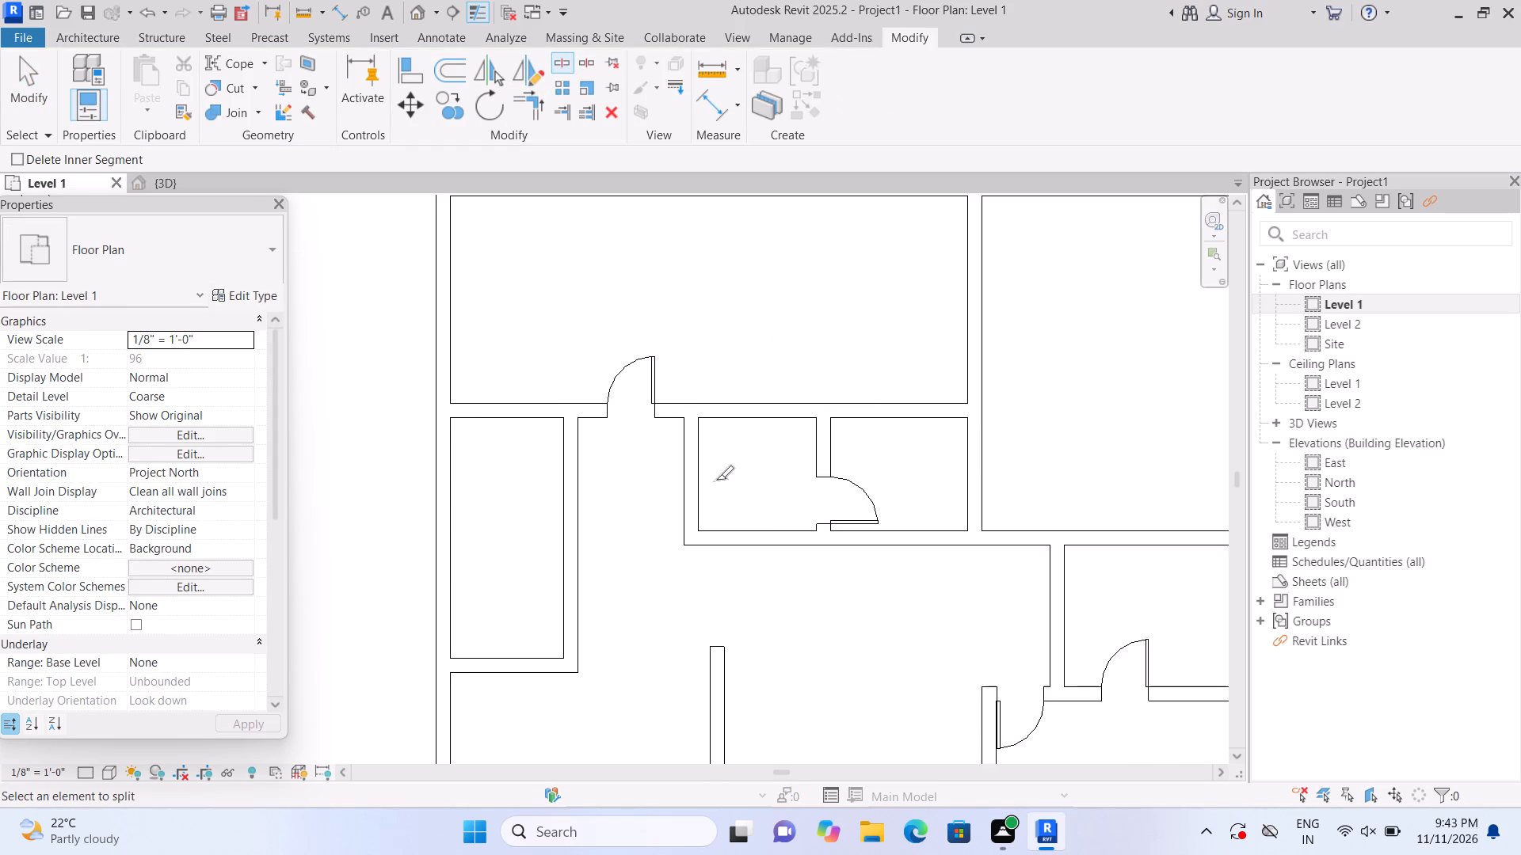
scroll(716, 480, "up", 5)
left_click(675, 419)
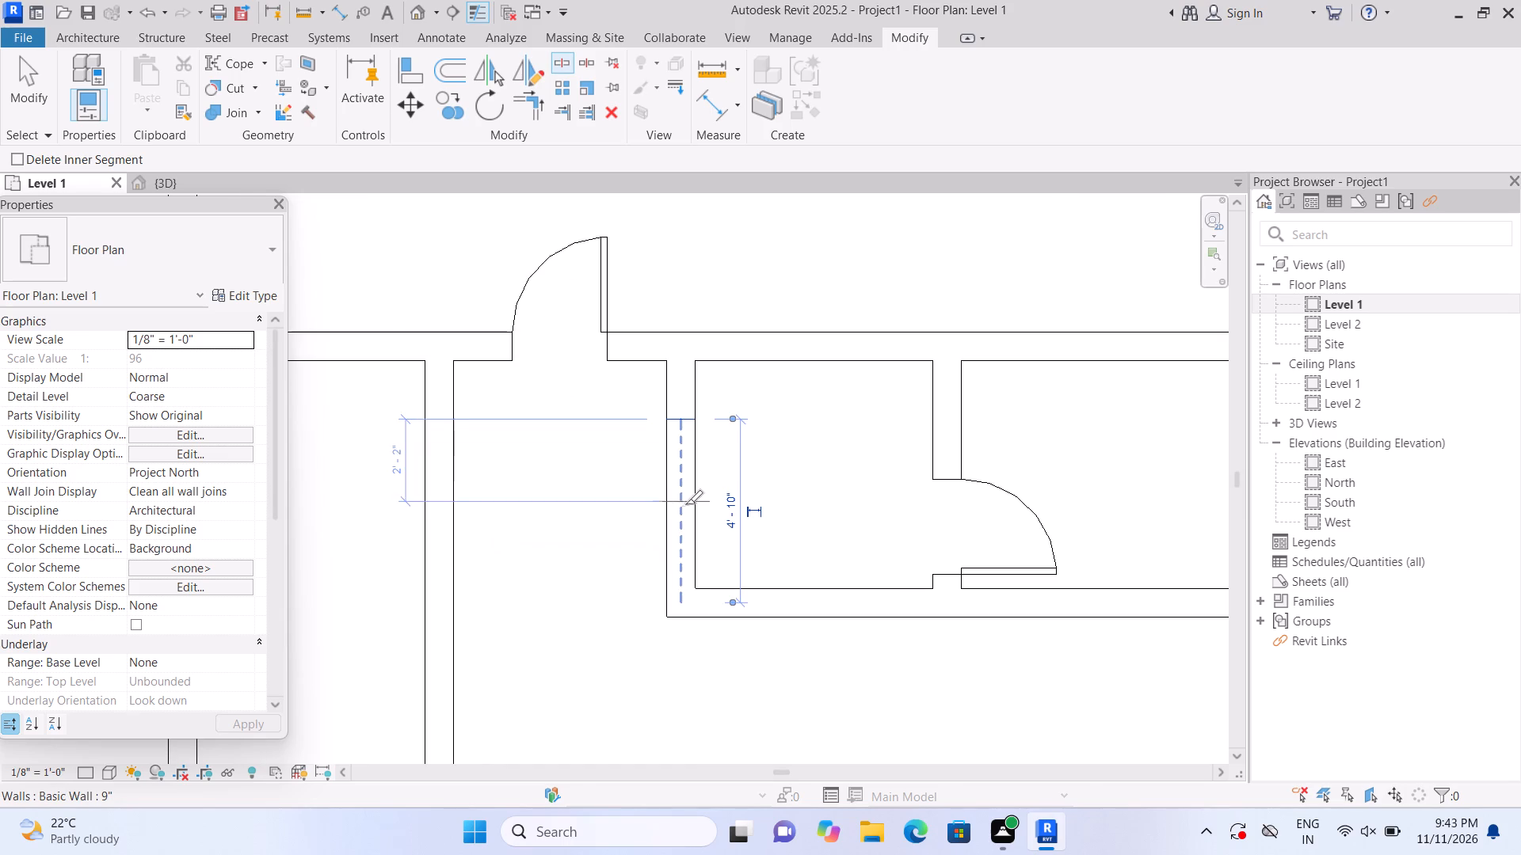
left_click(685, 510)
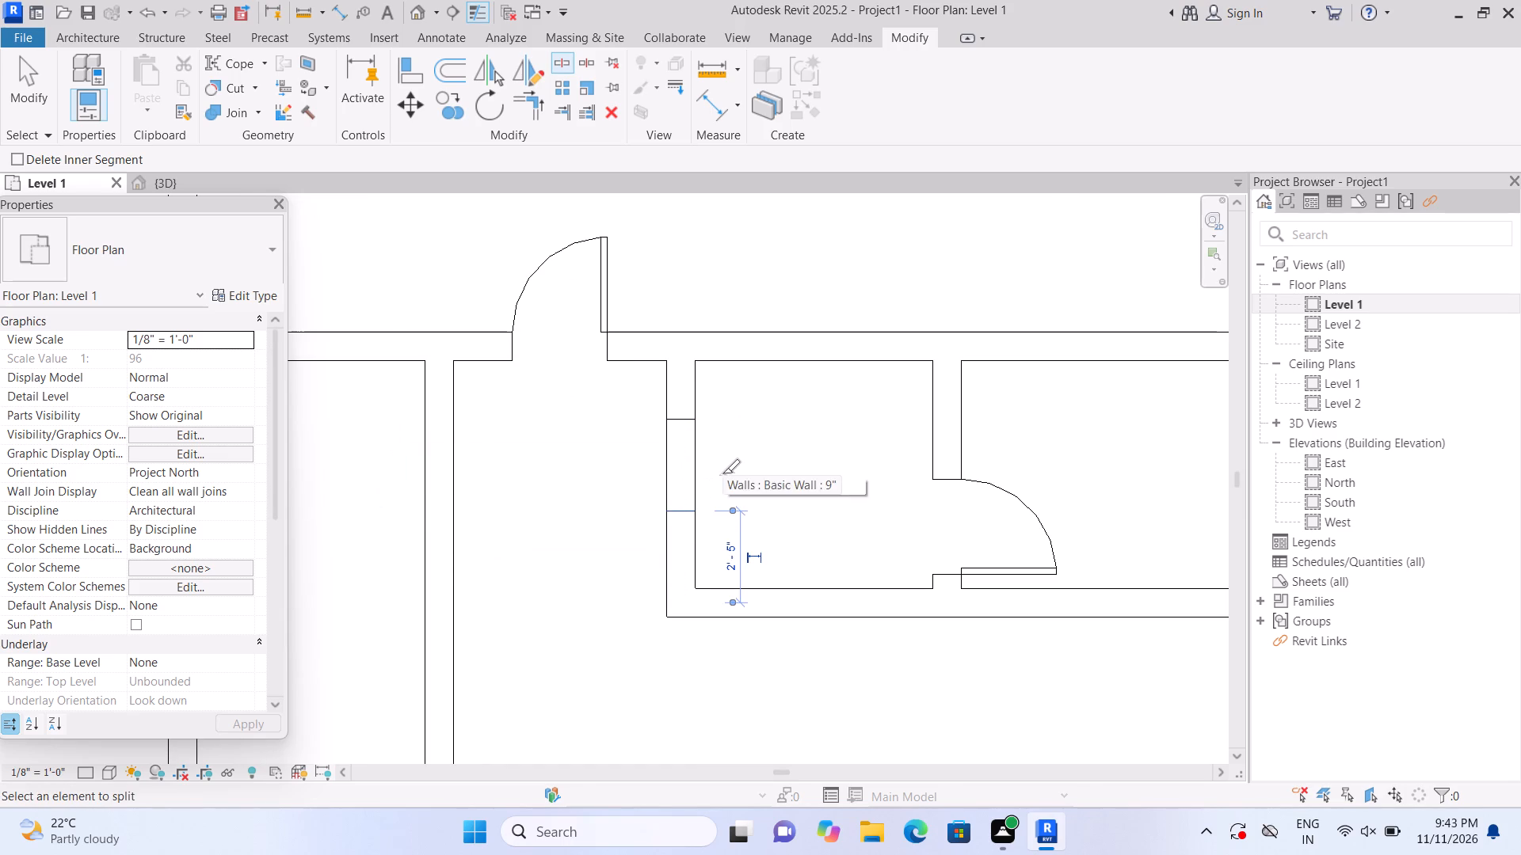
key("Escape")
key("Escape")
Select the wall segment between the two splits in the narrow room's west wall.
left_click(684, 470)
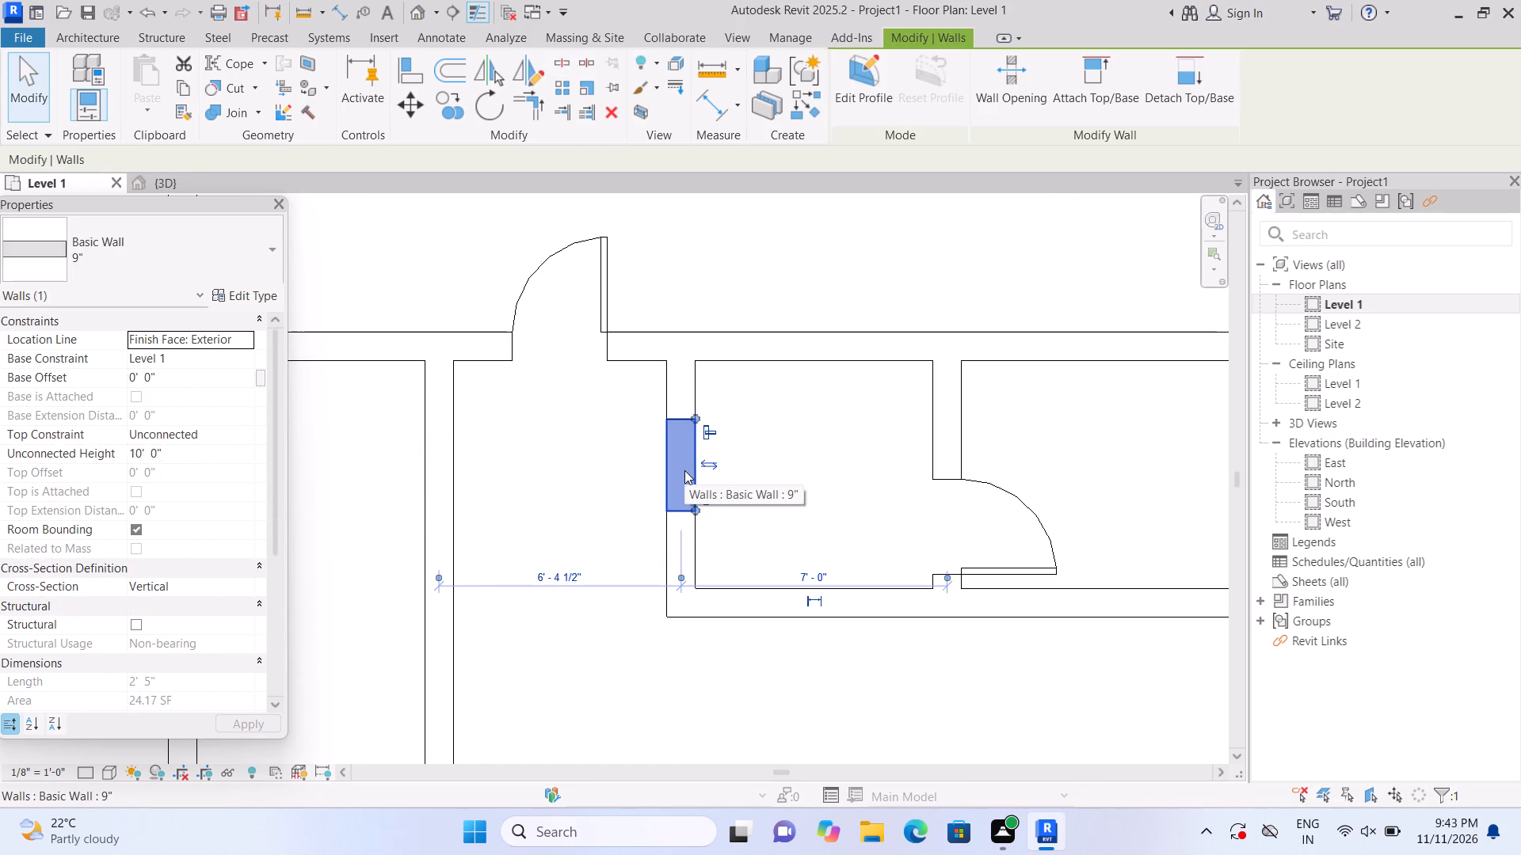
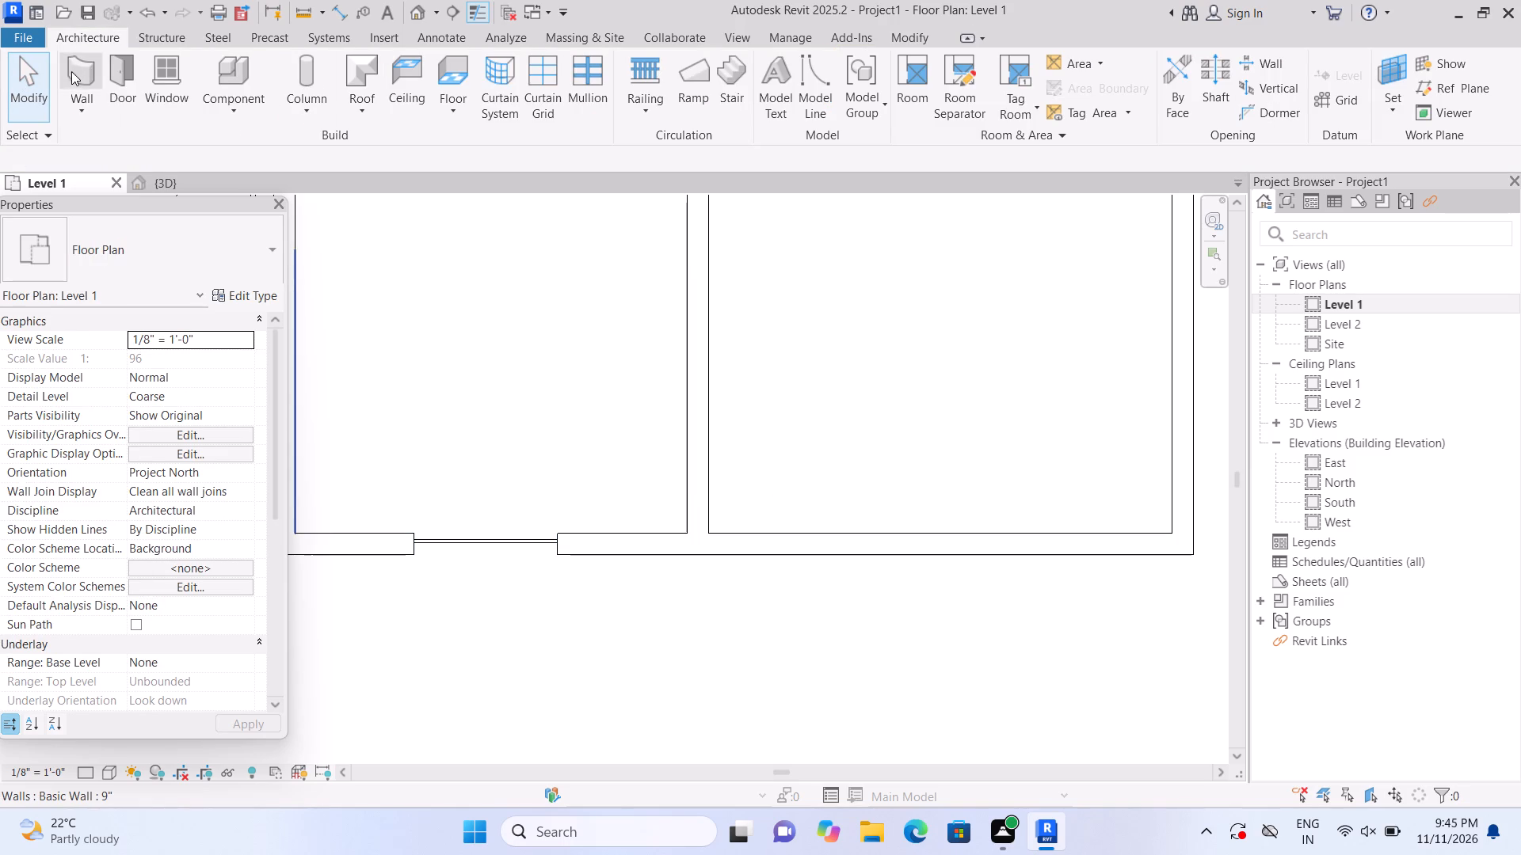
Draw a 5'-0" long Curtain Wall 1 within the southeast room's south wall, starting about 6'-0" east of its west partition.
left_click(75, 72)
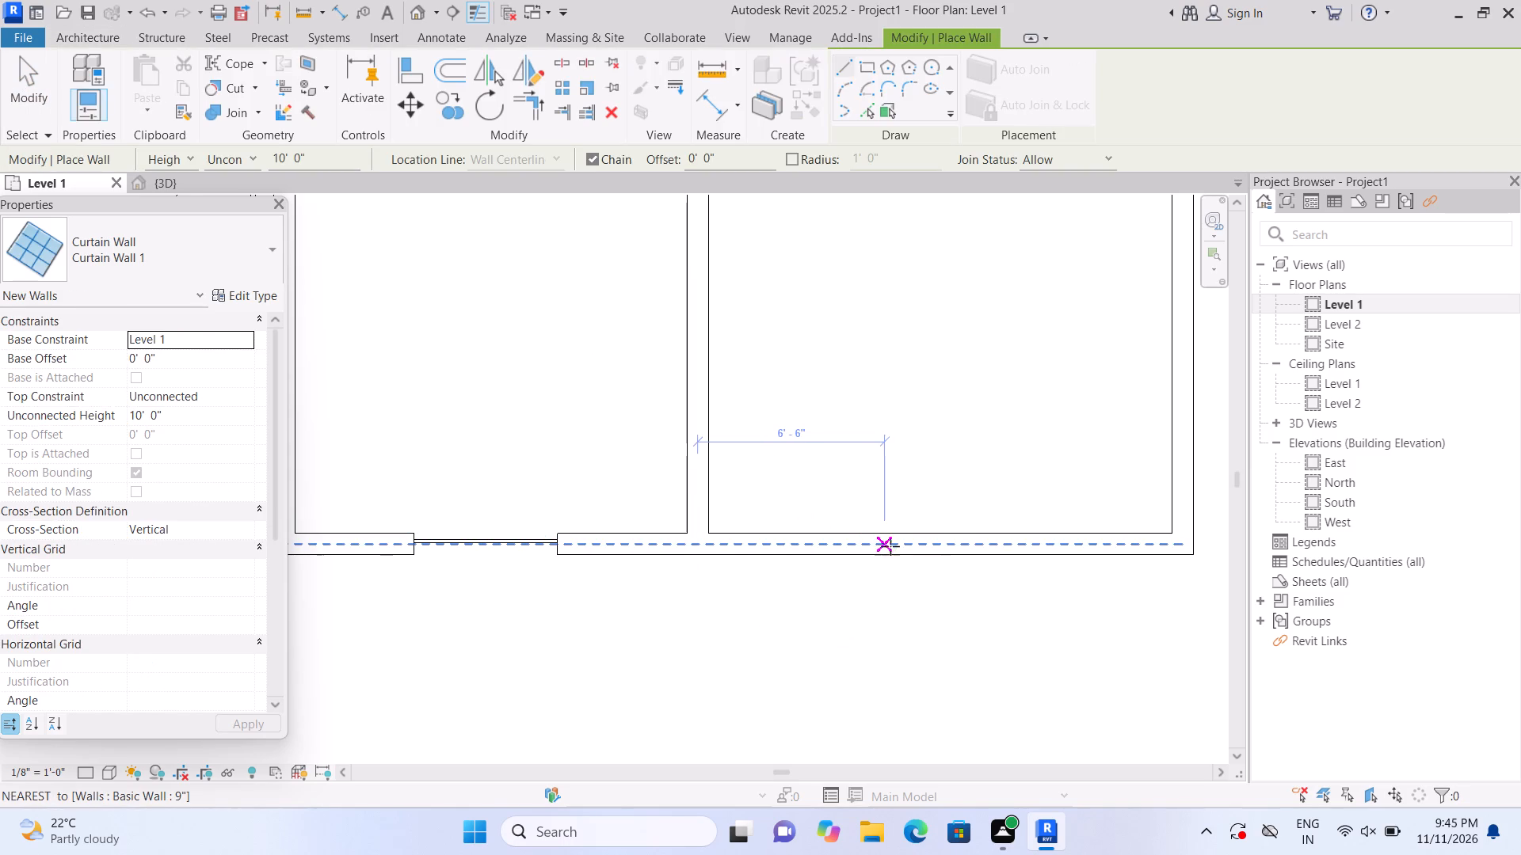
left_click(867, 540)
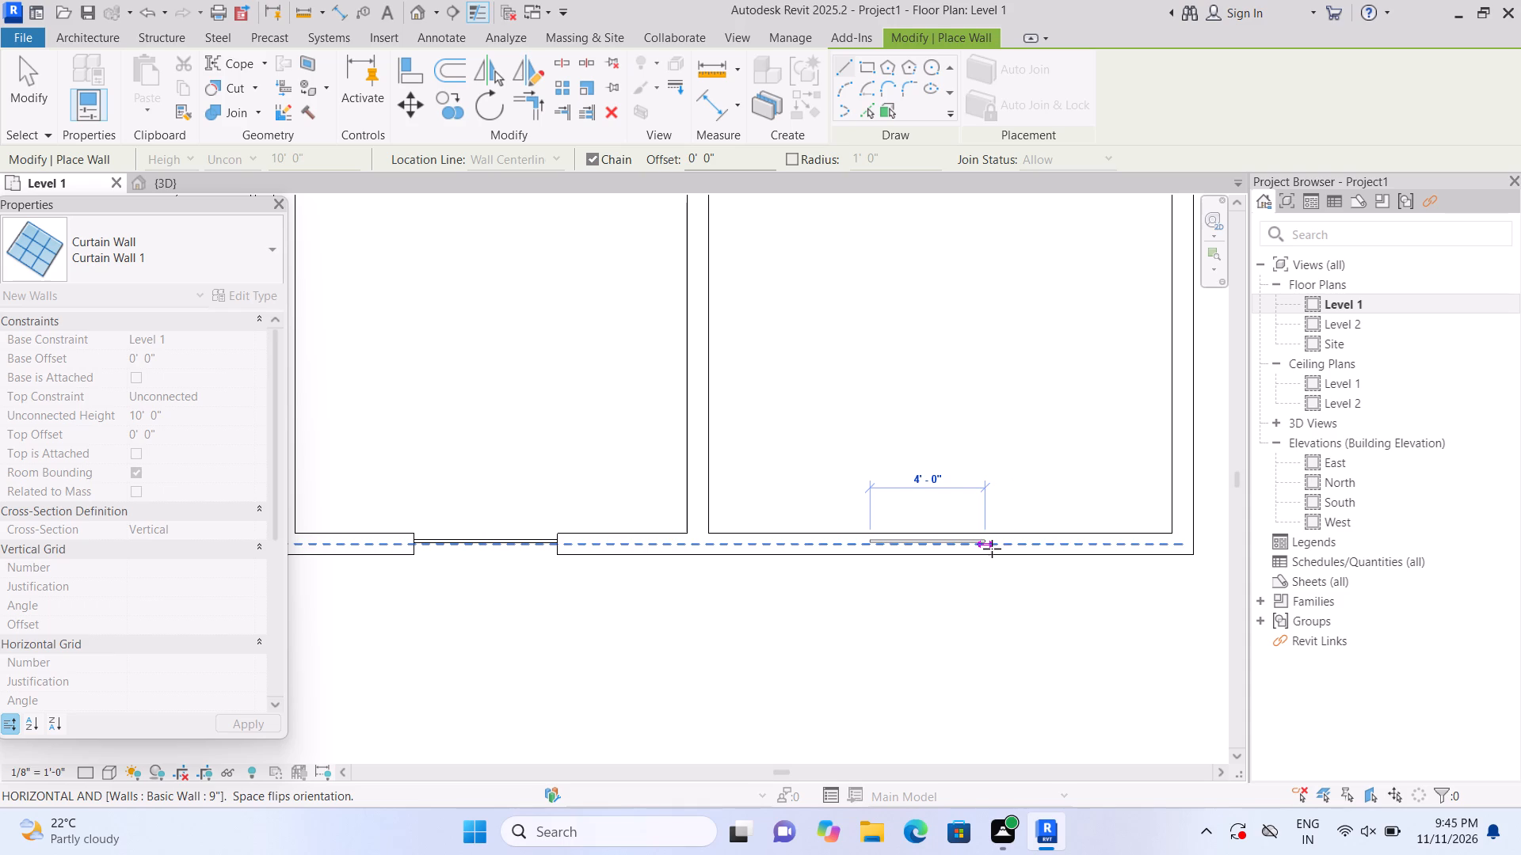
left_click(1016, 541)
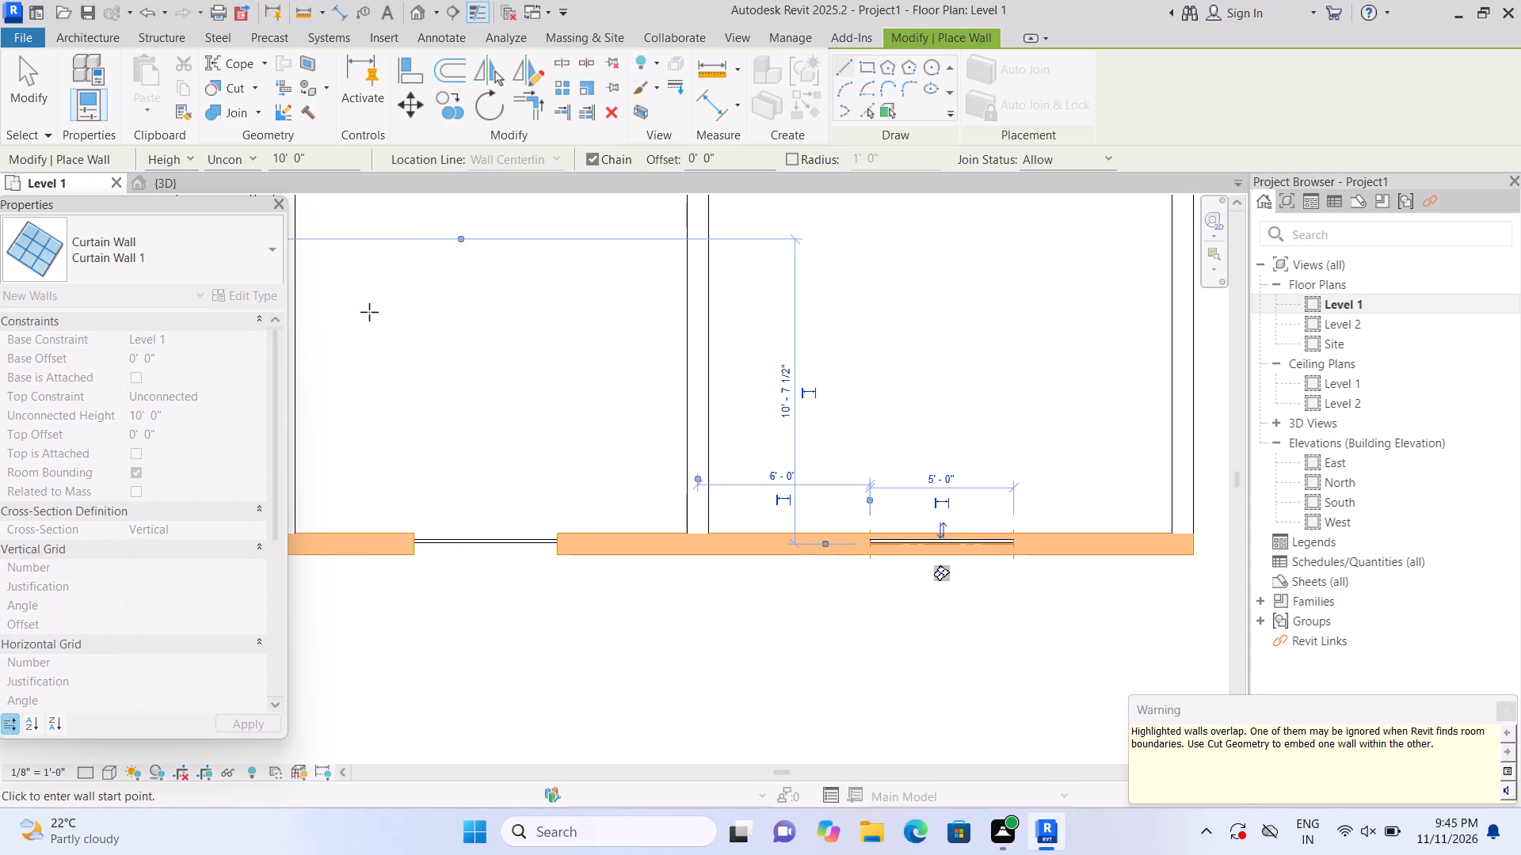
Use Cut Geometry to cut the south exterior 9" wall with the southeast room's new curtain wall.
left_click(257, 82)
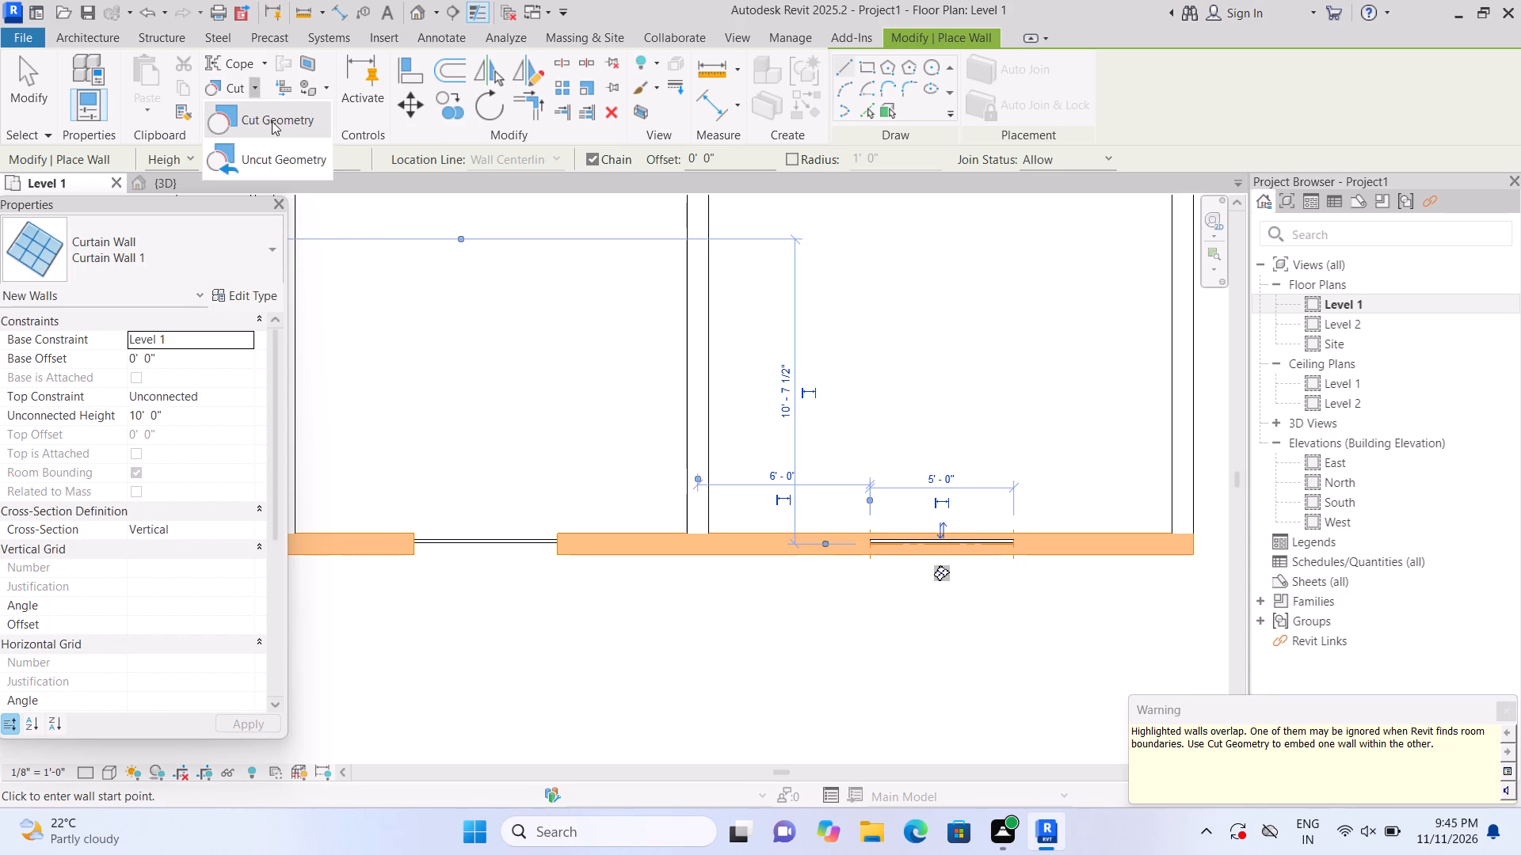
left_click(272, 121)
left_click(814, 550)
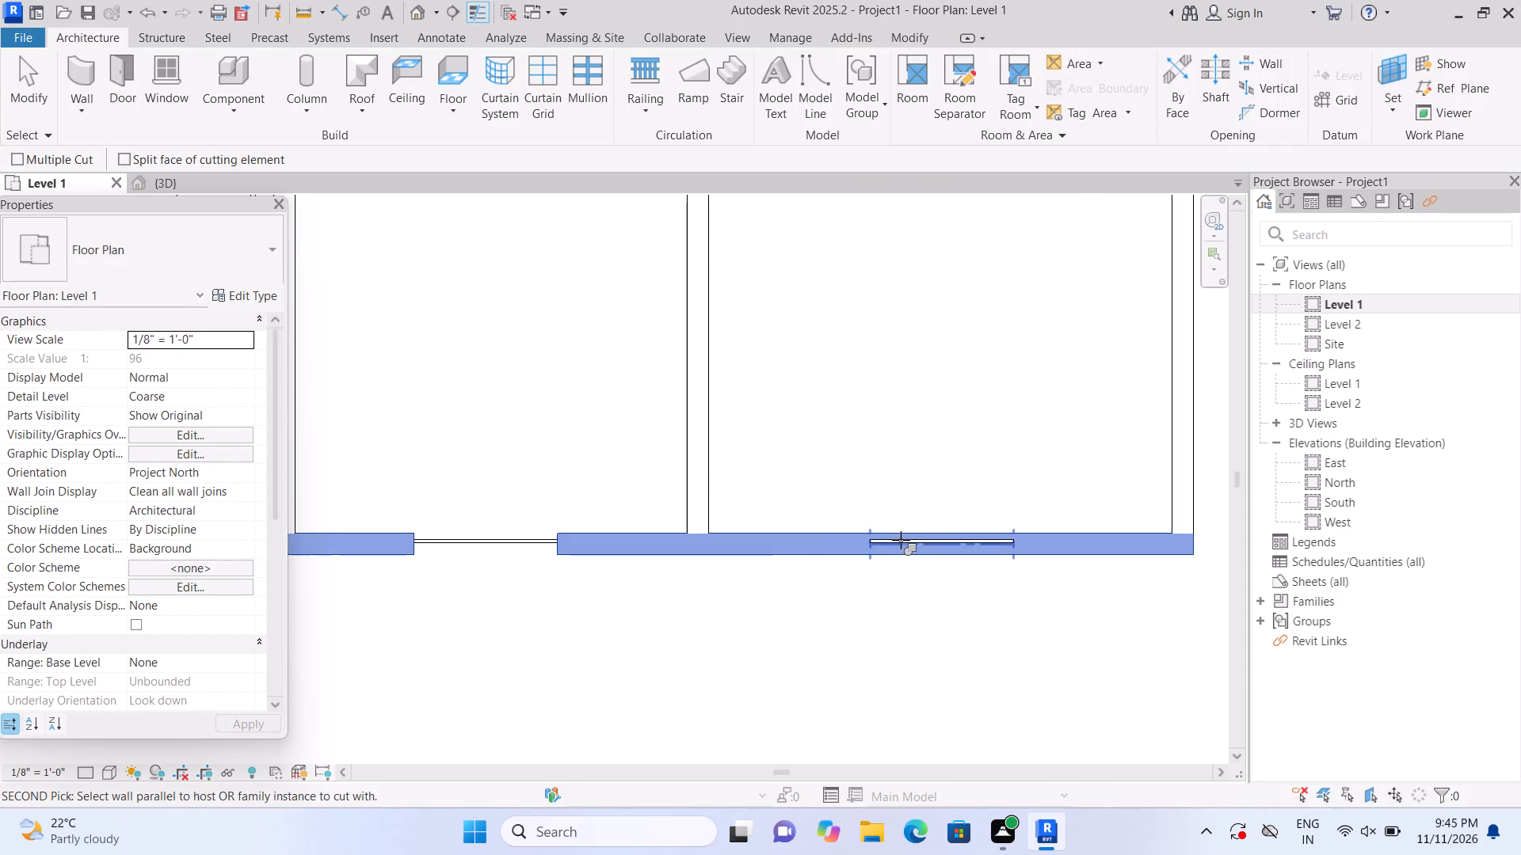
double_click(928, 538)
Examine the curtain wall openings in the south wall and the room layout in the 3D view.
scroll(967, 488, "down", 7)
middle_click_drag(950, 382, 932, 528)
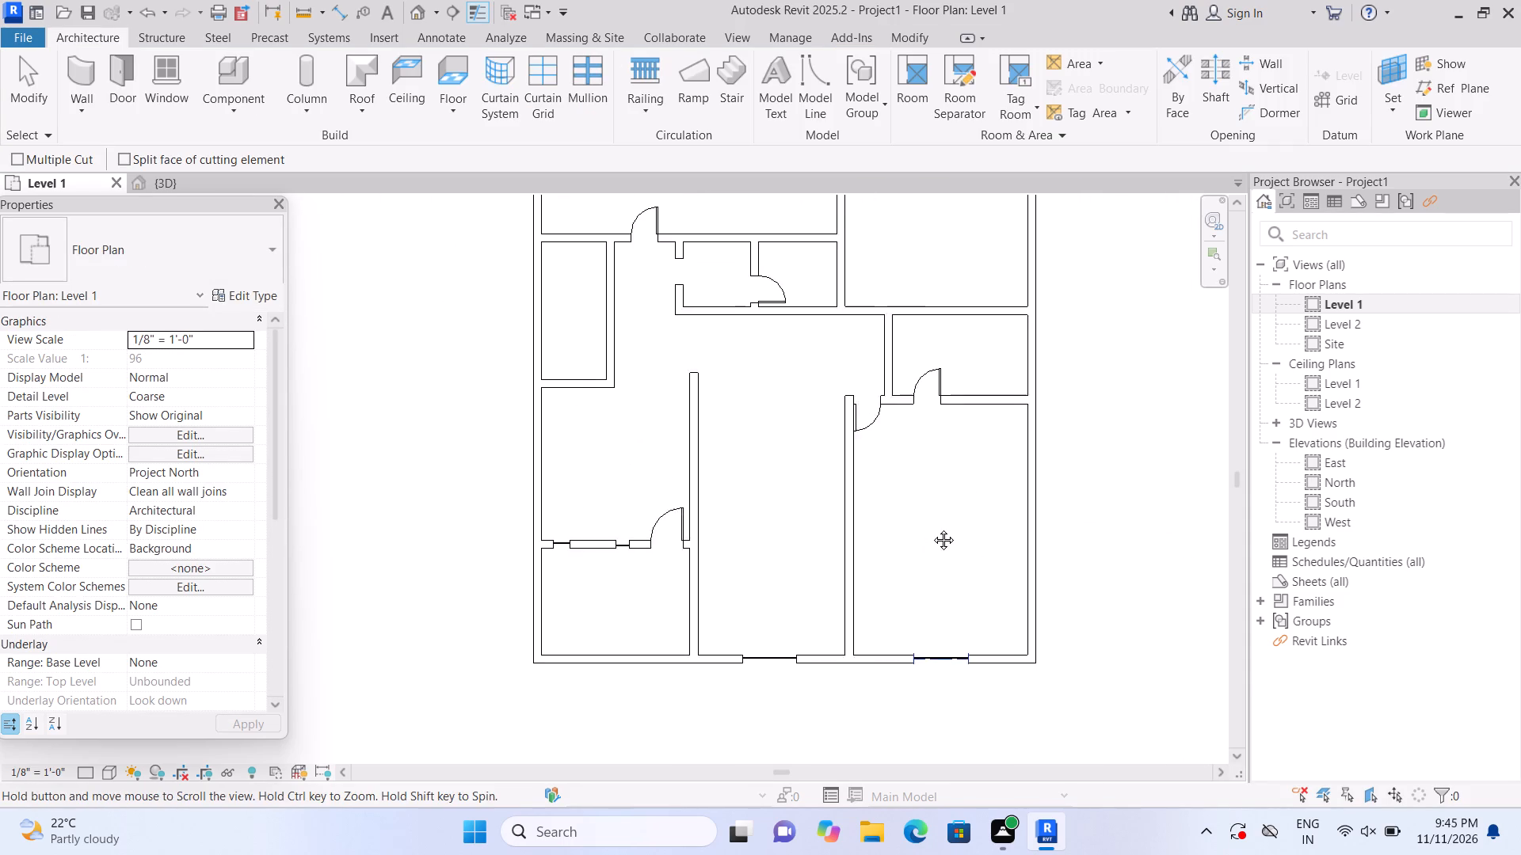
middle_click_drag(932, 528, 928, 531)
scroll(928, 532, "down", 2)
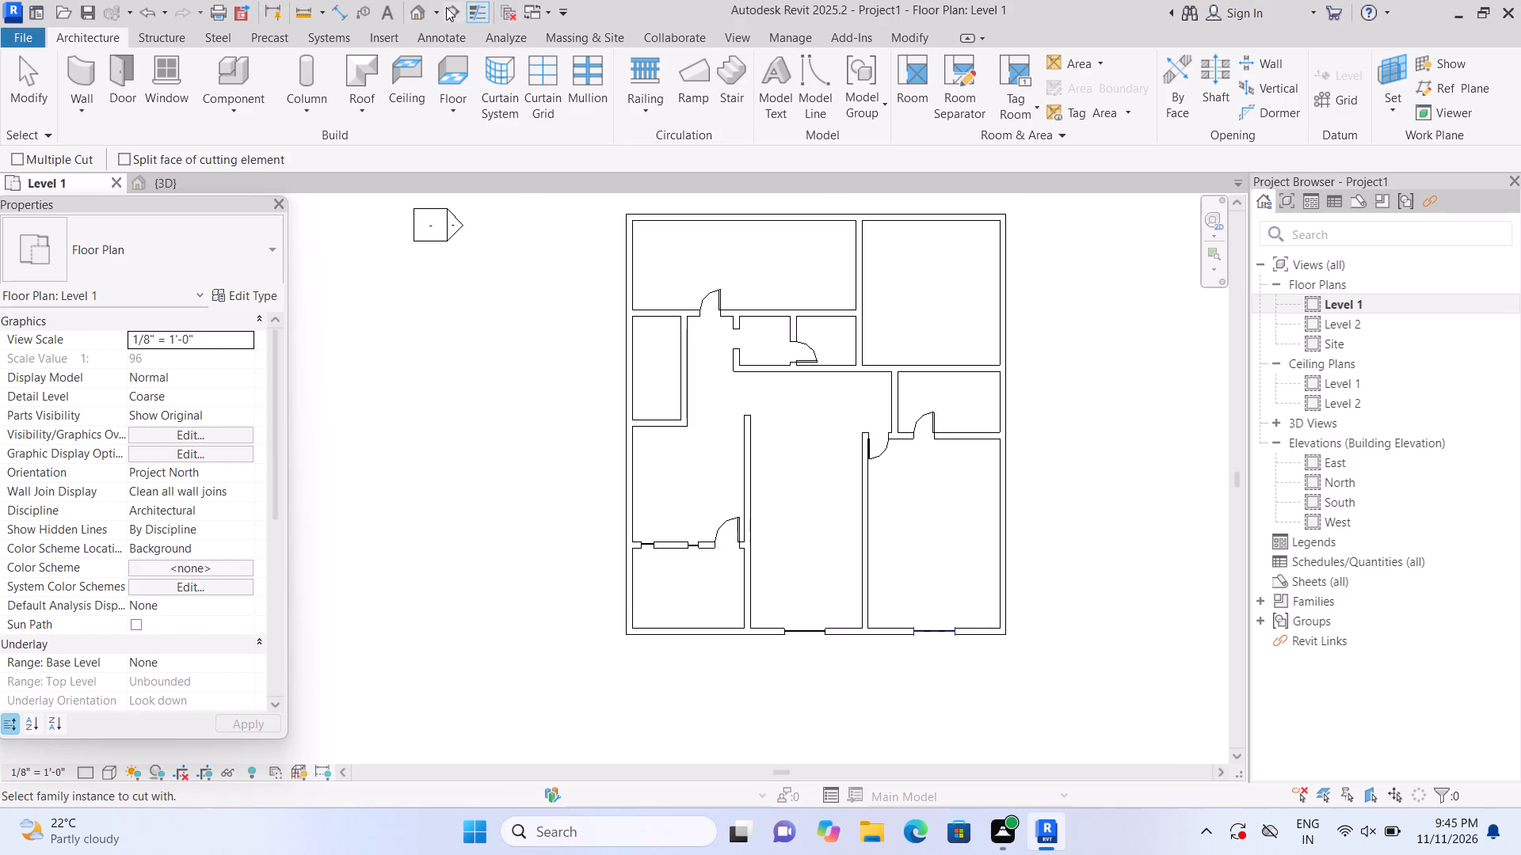
left_click(415, 11)
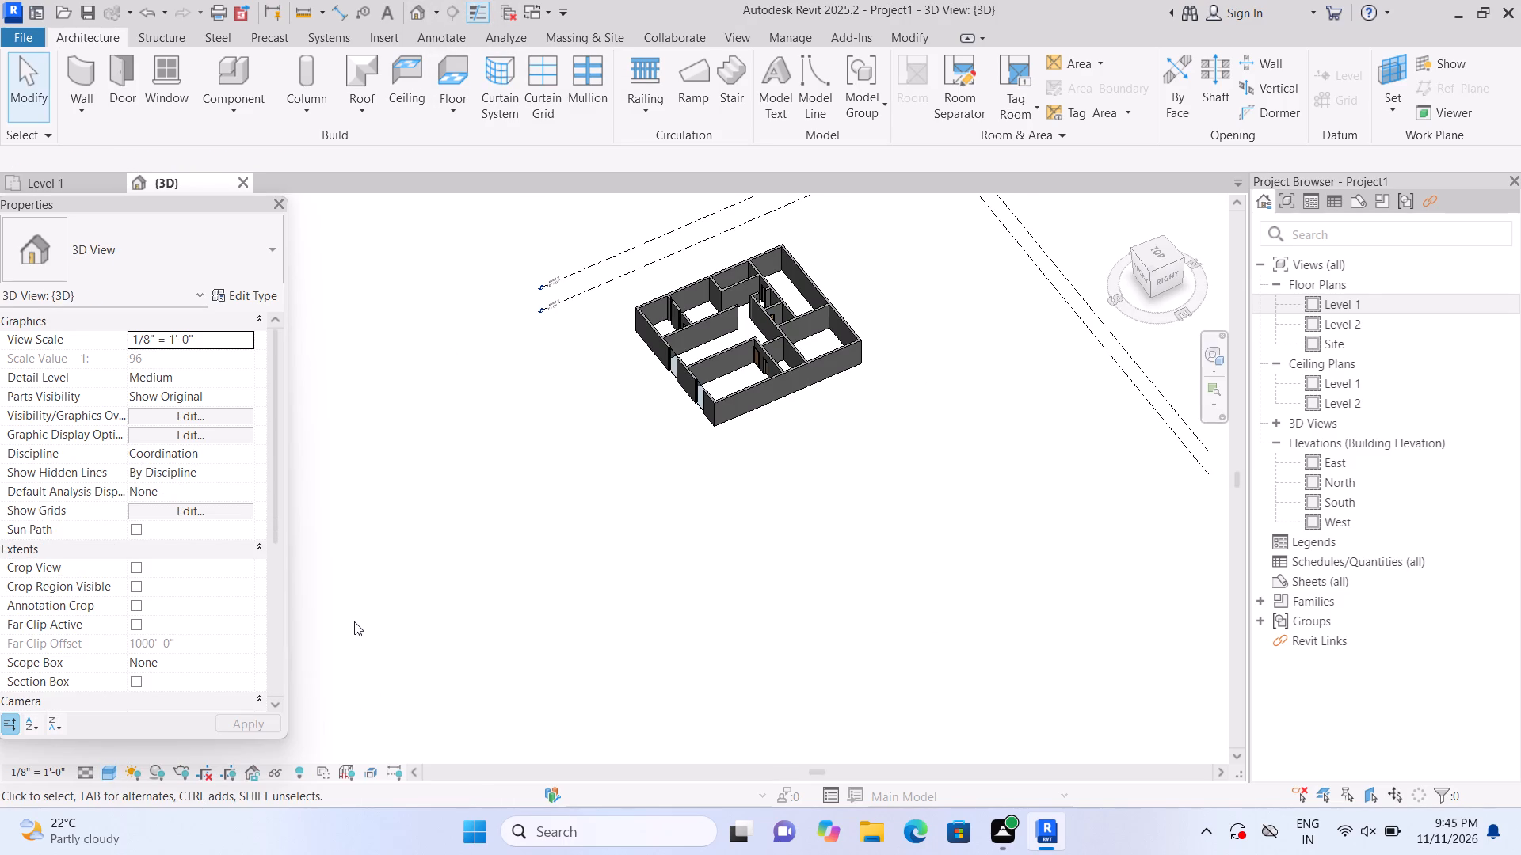
middle_click_drag(362, 627, 450, 403, "shift")
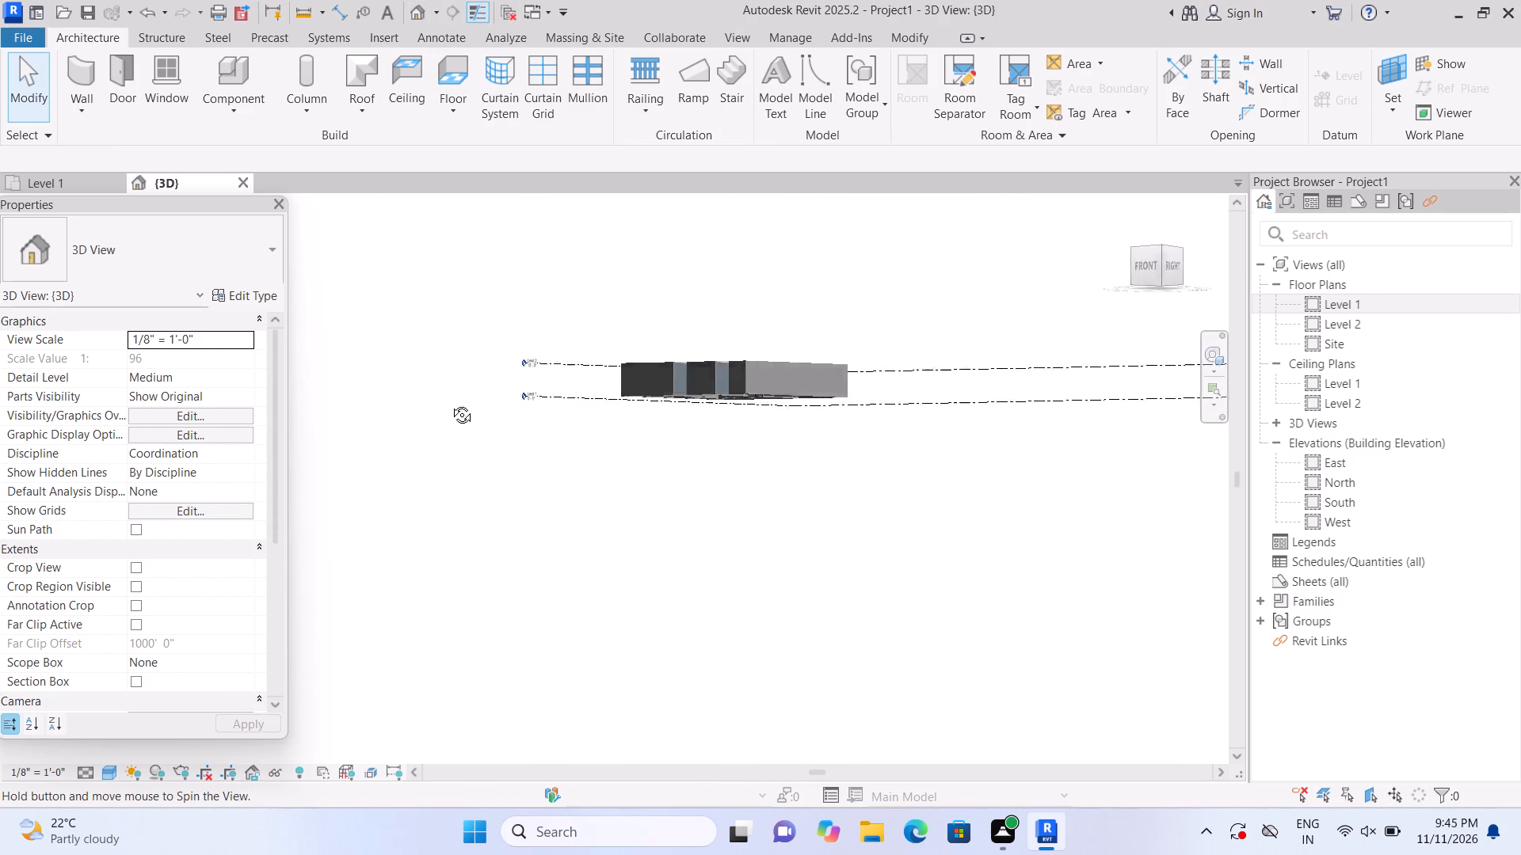
middle_click_drag(450, 403, 443, 516, "shift")
scroll(589, 412, "up", 6)
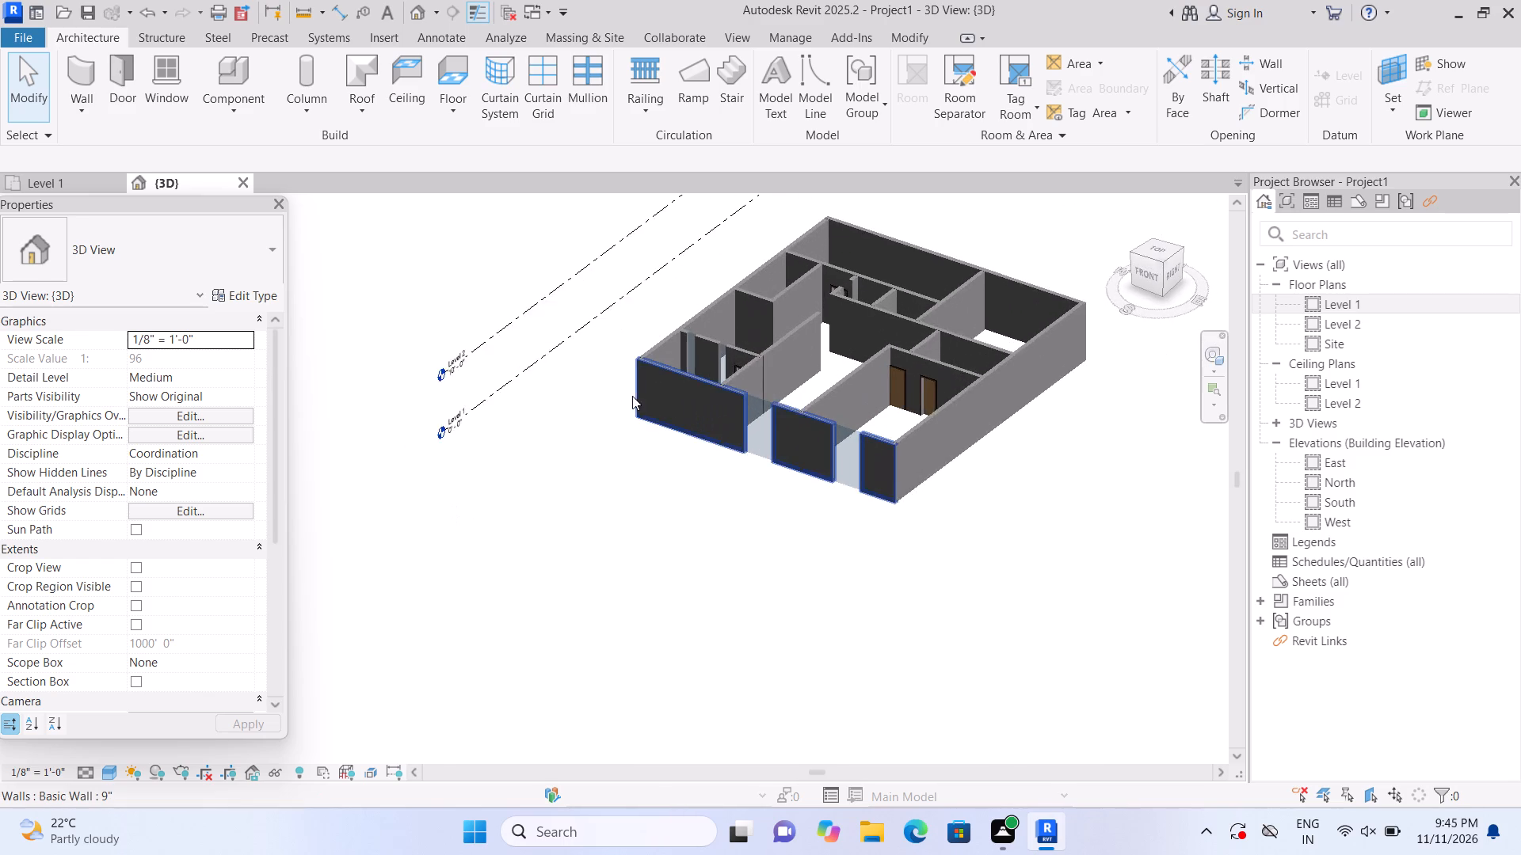
scroll(632, 396, "up", 2)
scroll(631, 400, "down", 2)
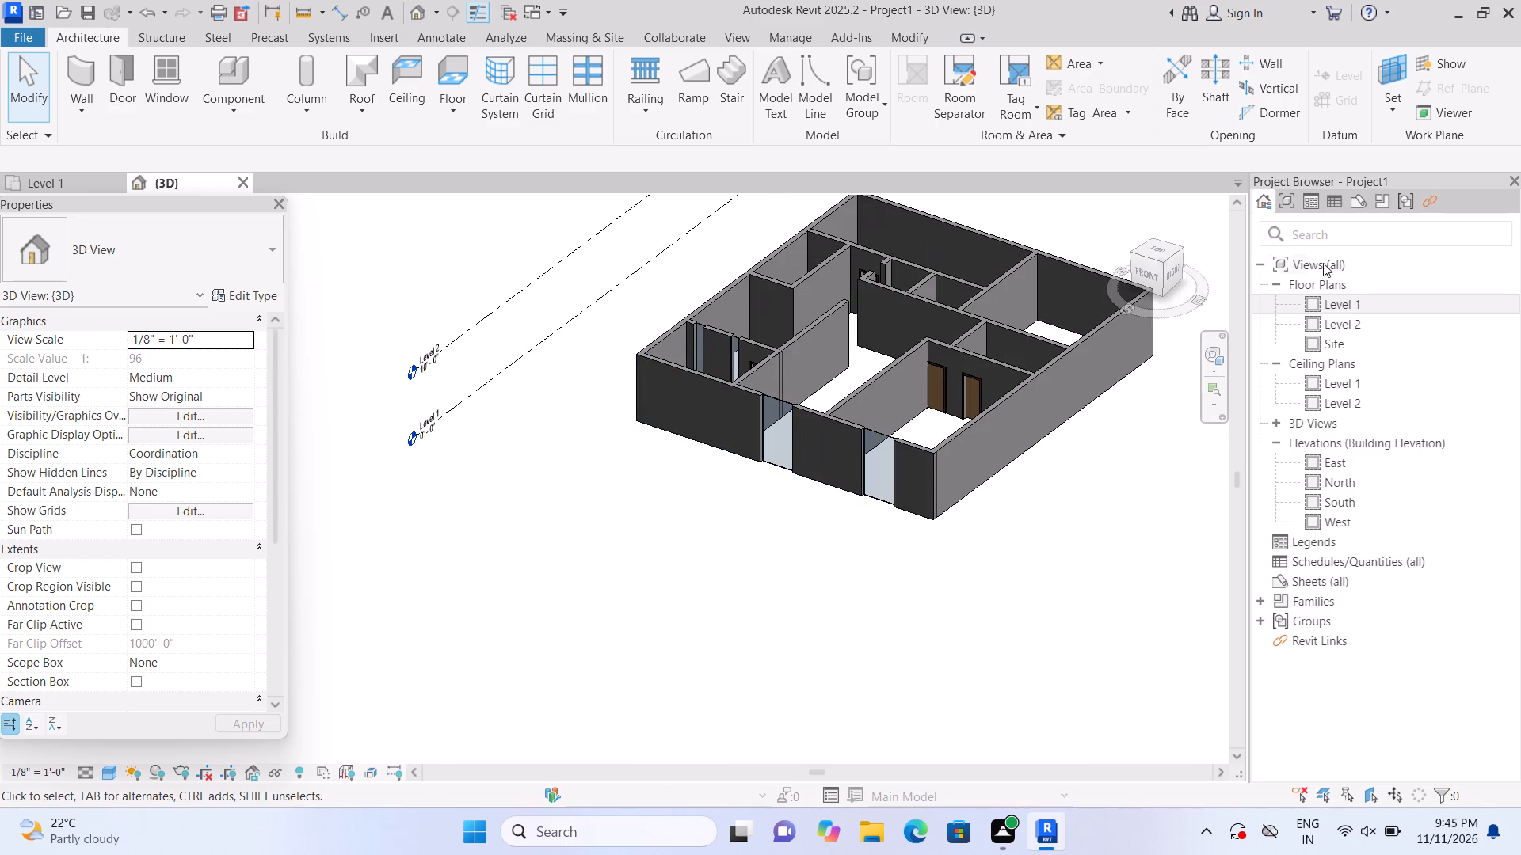
In the Level 1 plan, split the southwest room's south wall at the inner faces of its west wall and east partition.
double_click(1312, 303)
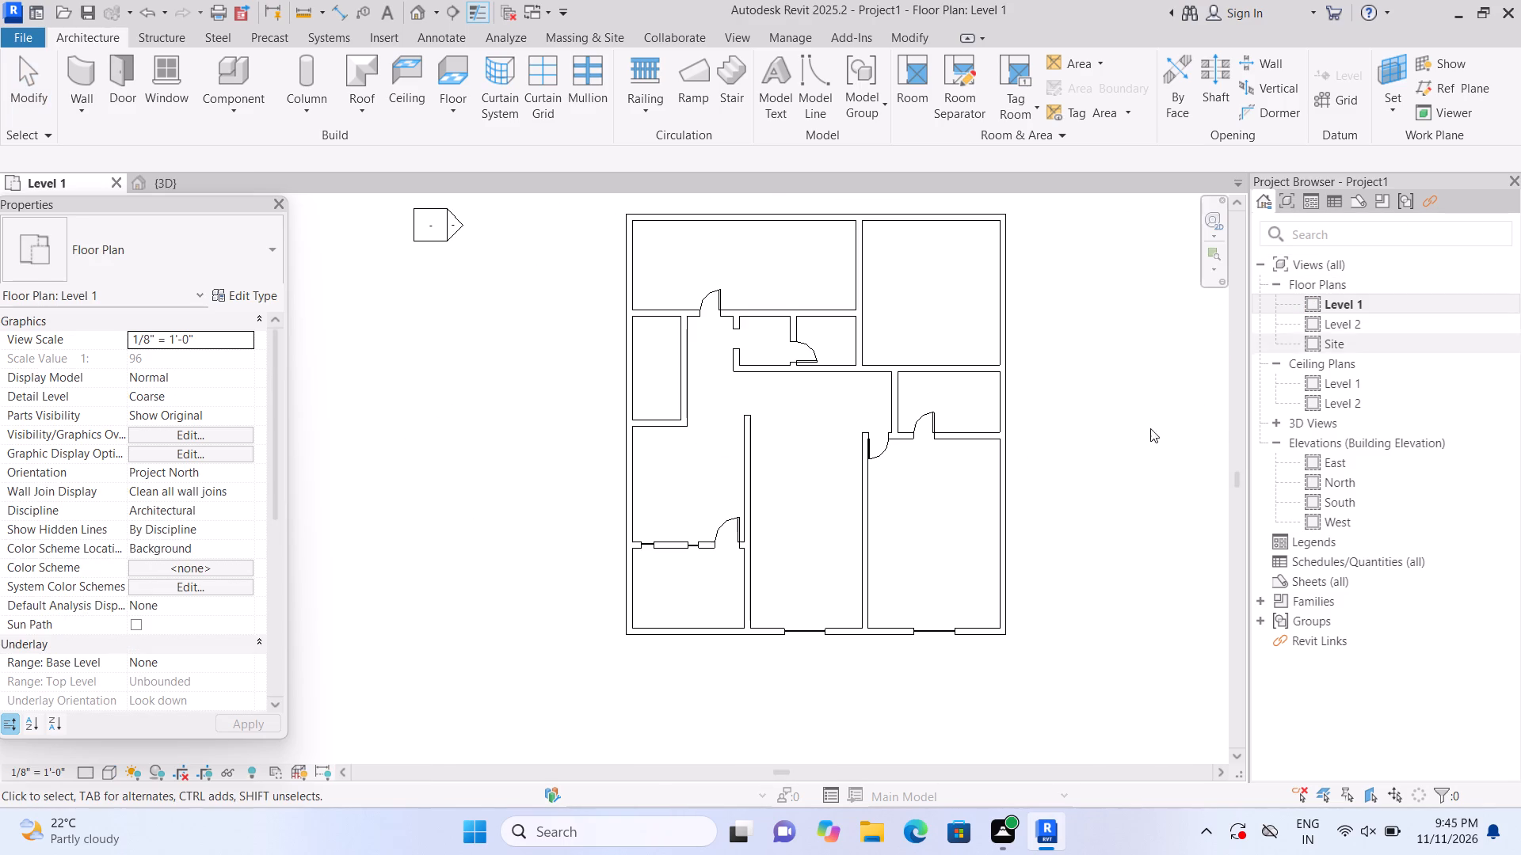
scroll(572, 808, "up", 2)
scroll(577, 741, "up", 2)
scroll(774, 682, "up", 5)
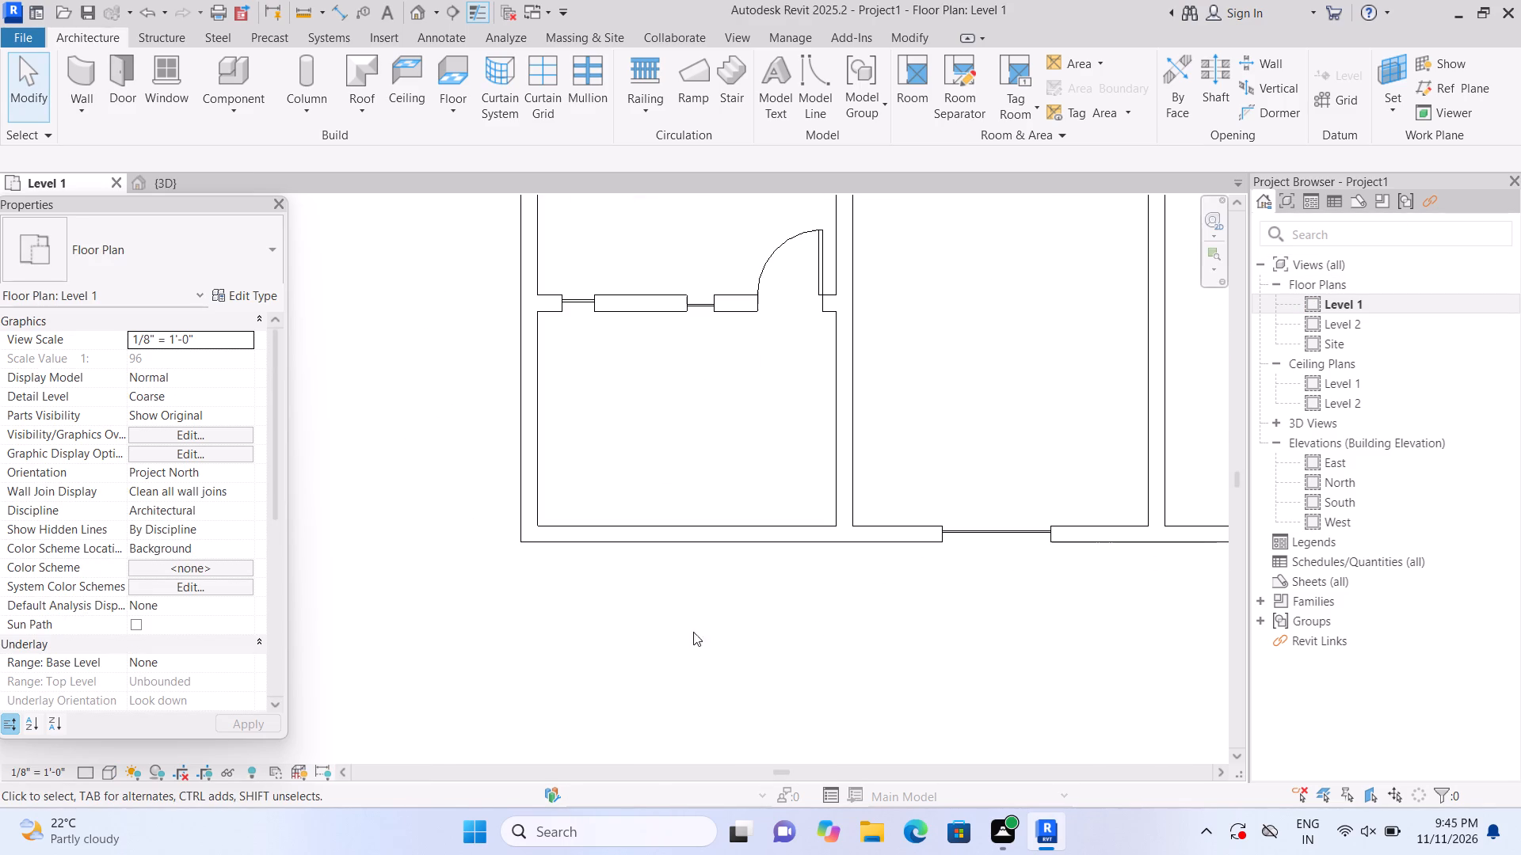
left_click(824, 103)
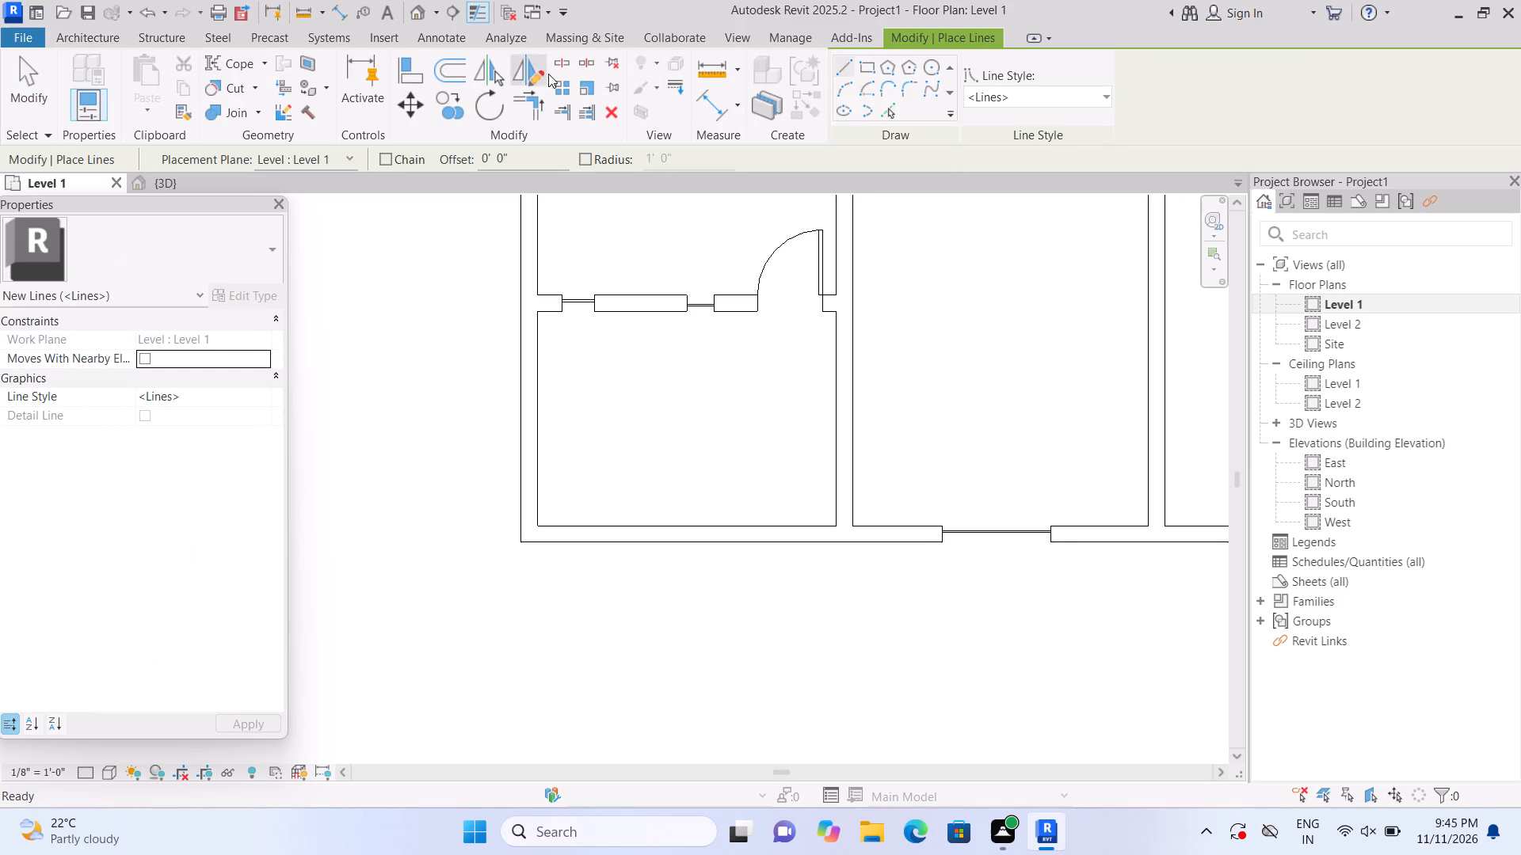
left_click(564, 63)
scroll(670, 526, "up", 1)
scroll(602, 542, "up", 1)
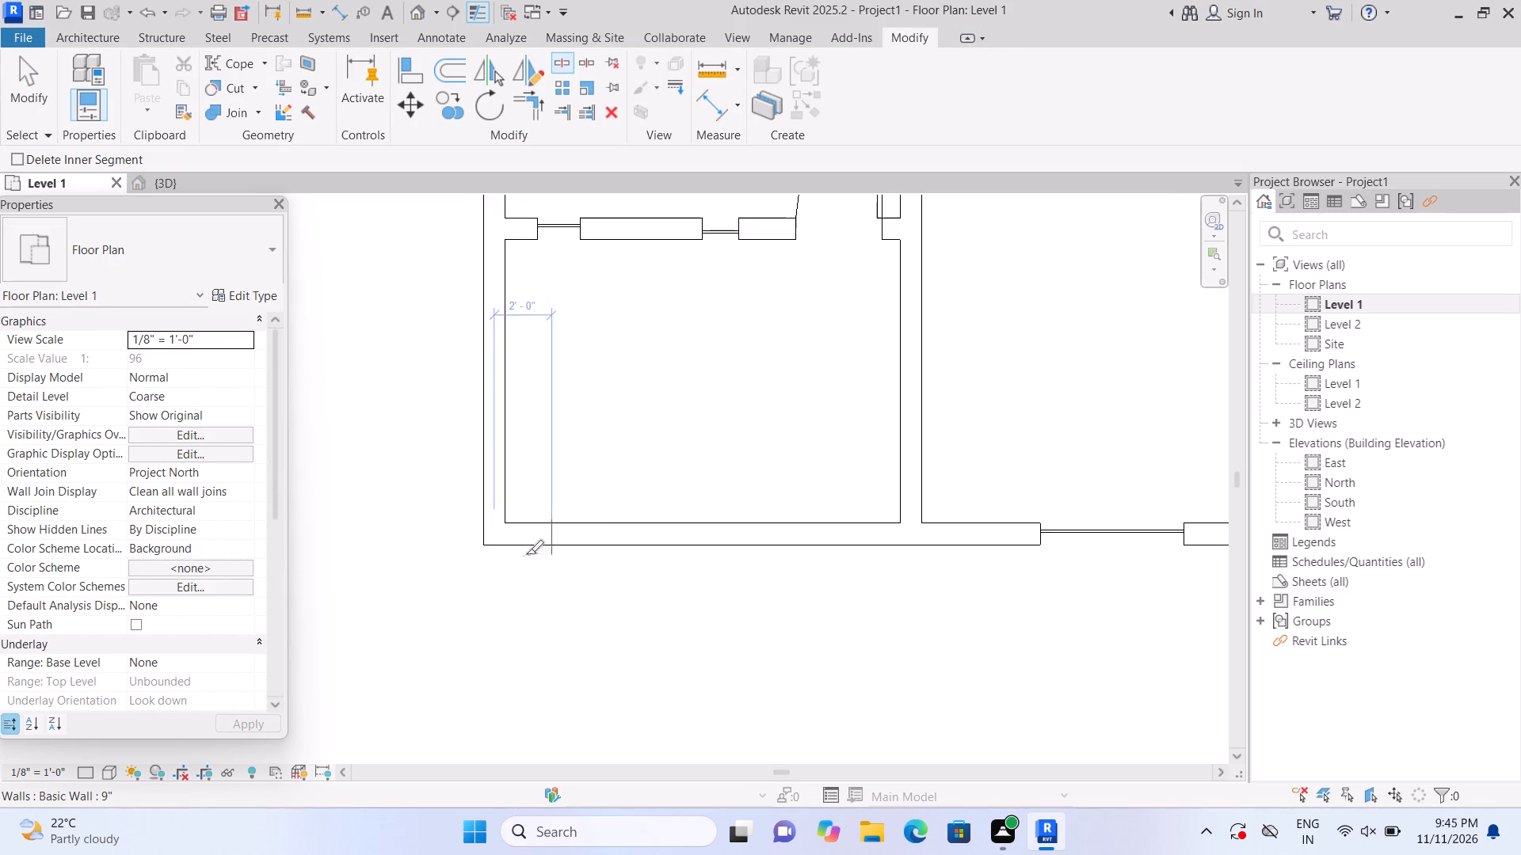
scroll(468, 563, "up", 2)
scroll(522, 529, "up", 5)
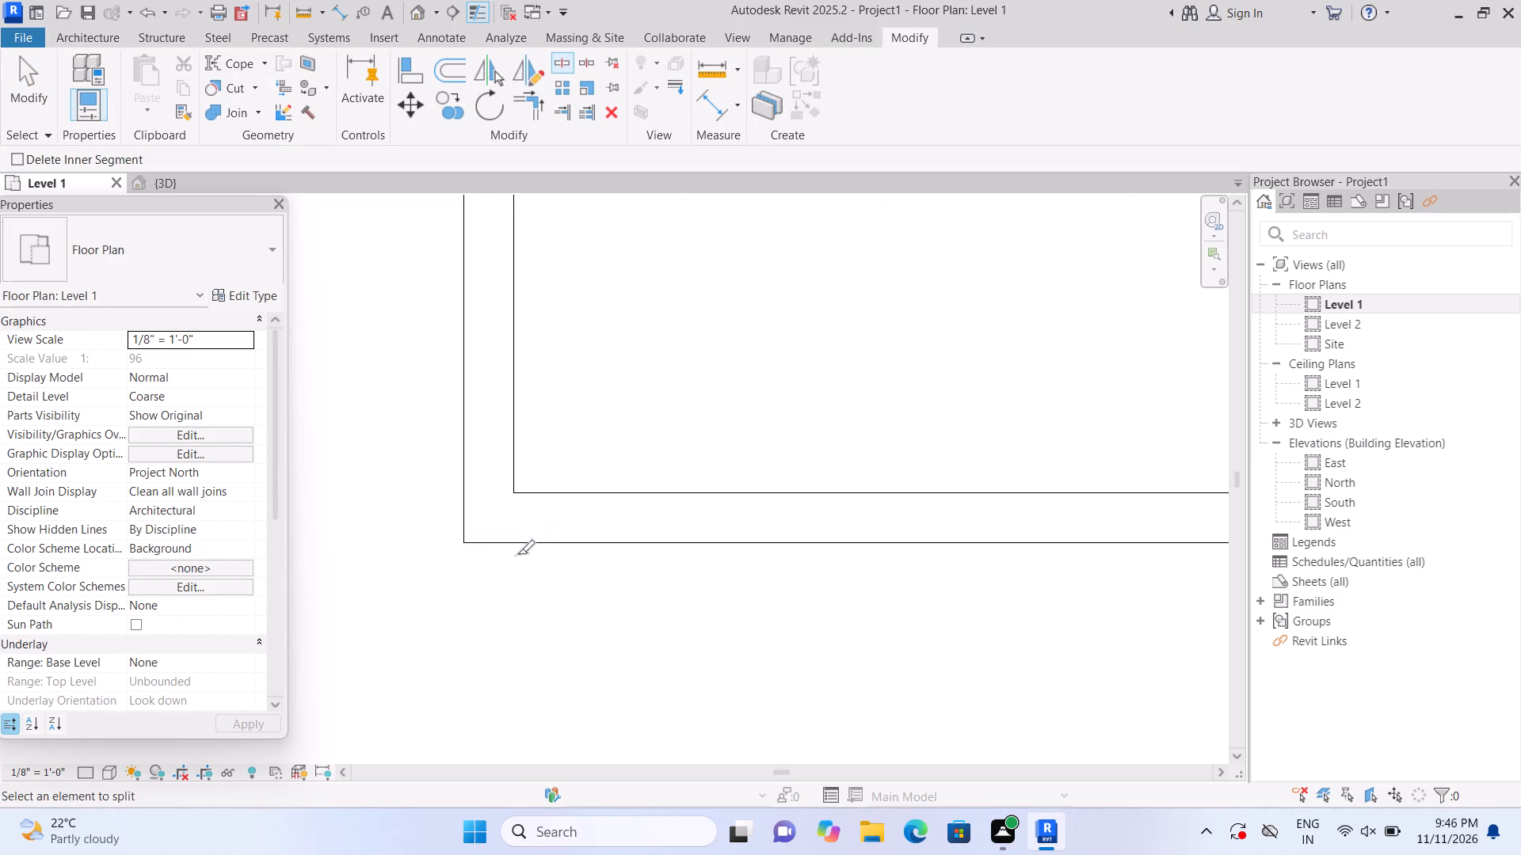
scroll(509, 522, "up", 5)
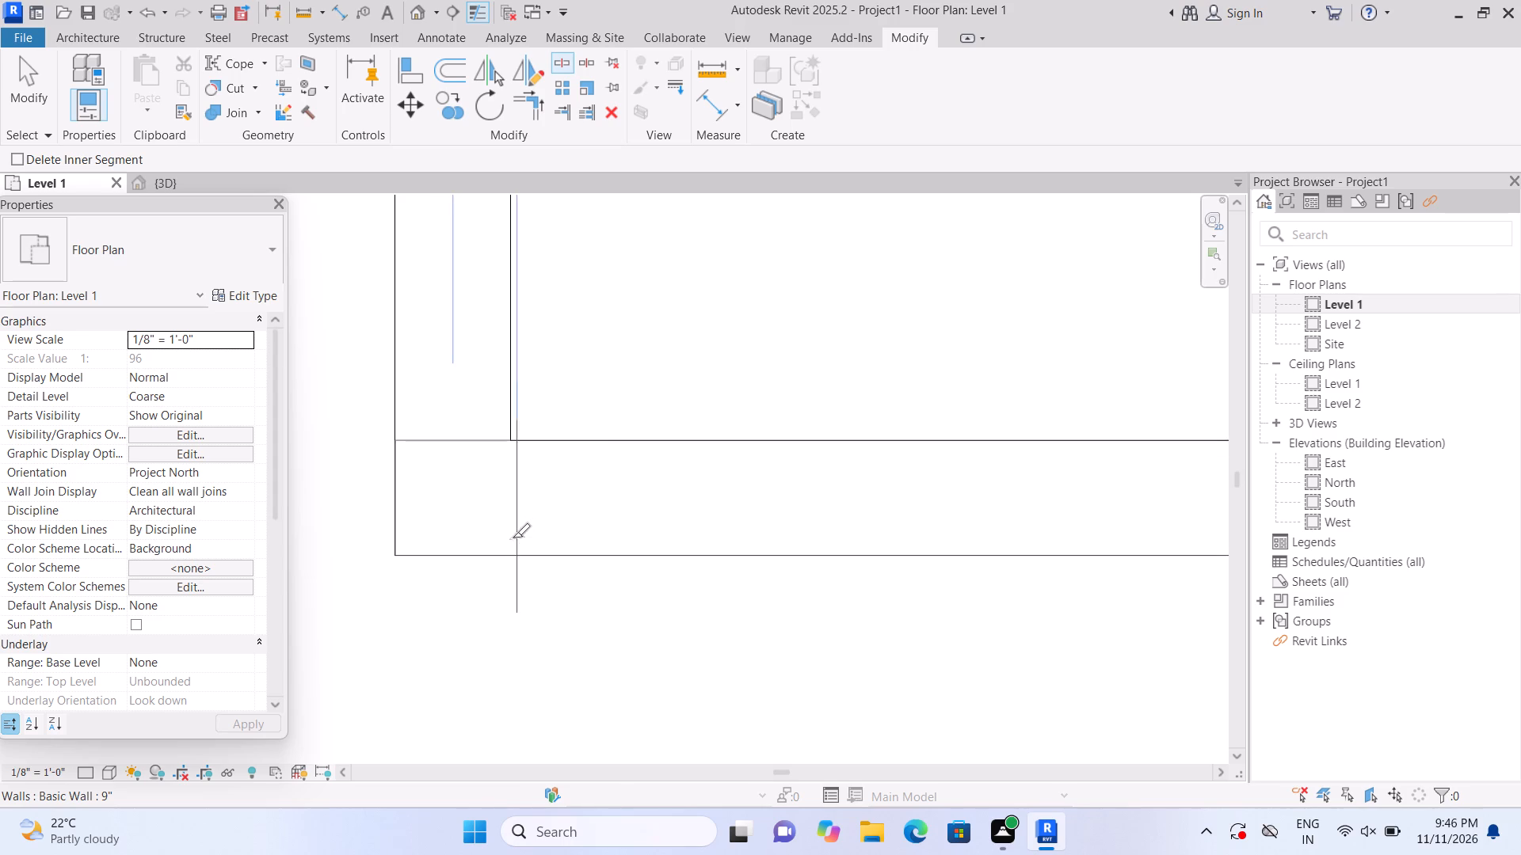
scroll(509, 539, "up", 4)
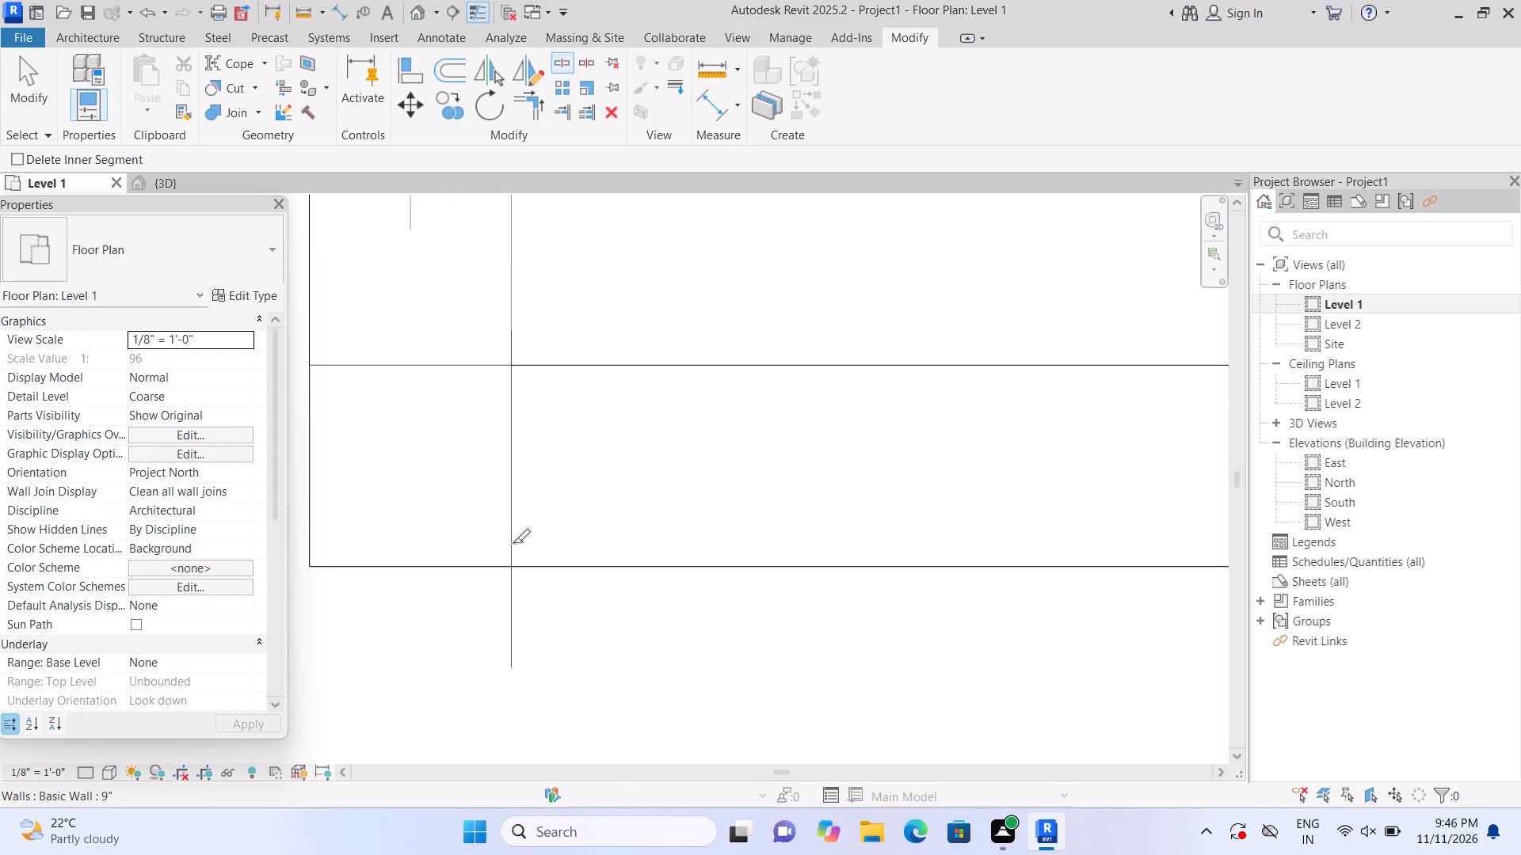
left_click(513, 543)
scroll(513, 558, "down", 18)
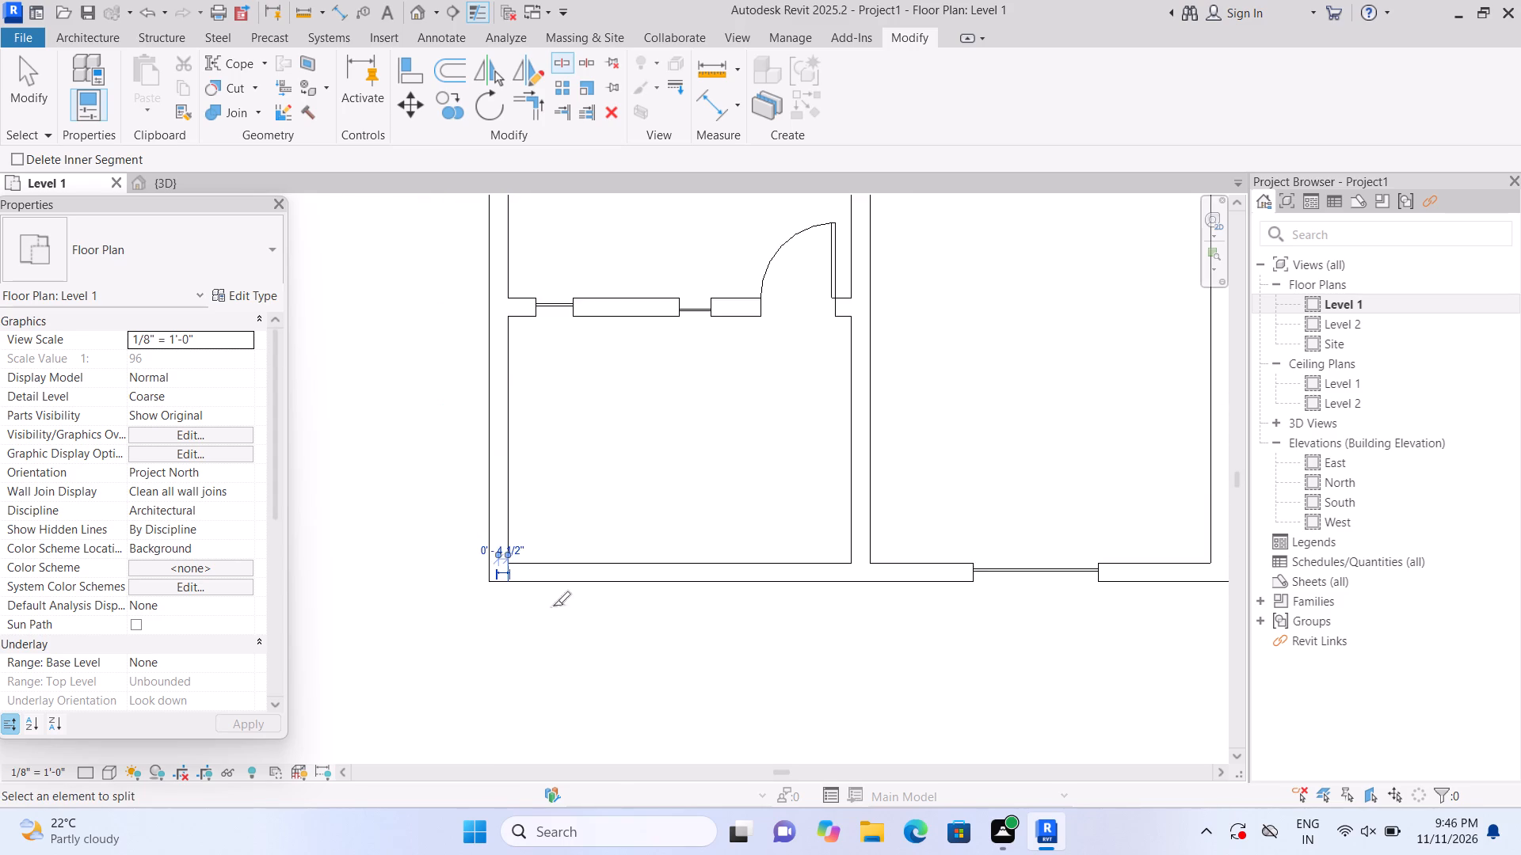
scroll(757, 621, "up", 2)
scroll(821, 614, "up", 7)
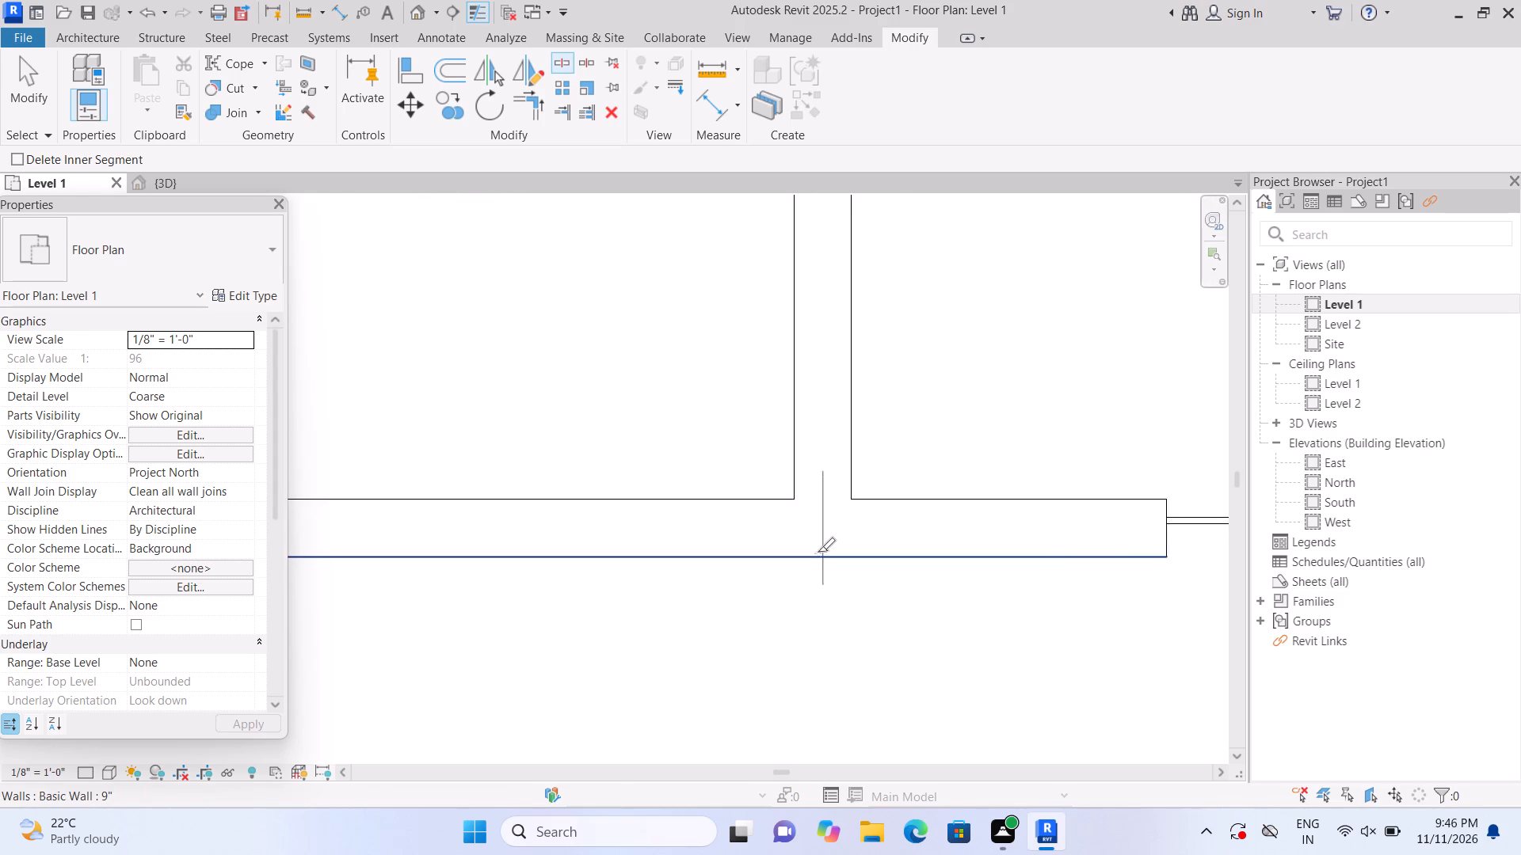
scroll(818, 552, "up", 4)
left_click(787, 560)
scroll(797, 568, "down", 5)
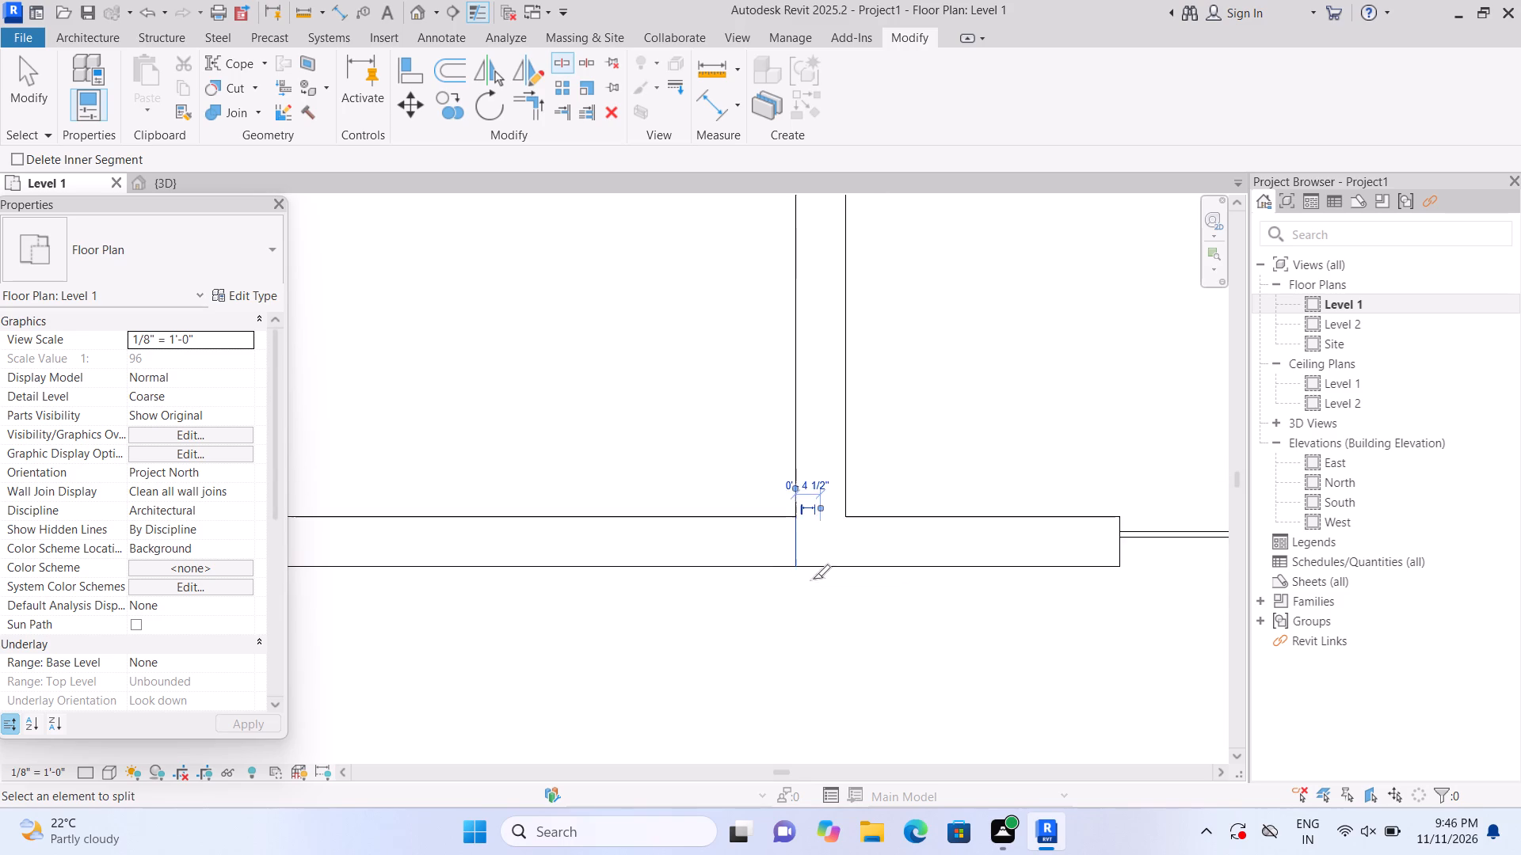
scroll(813, 579, "down", 9)
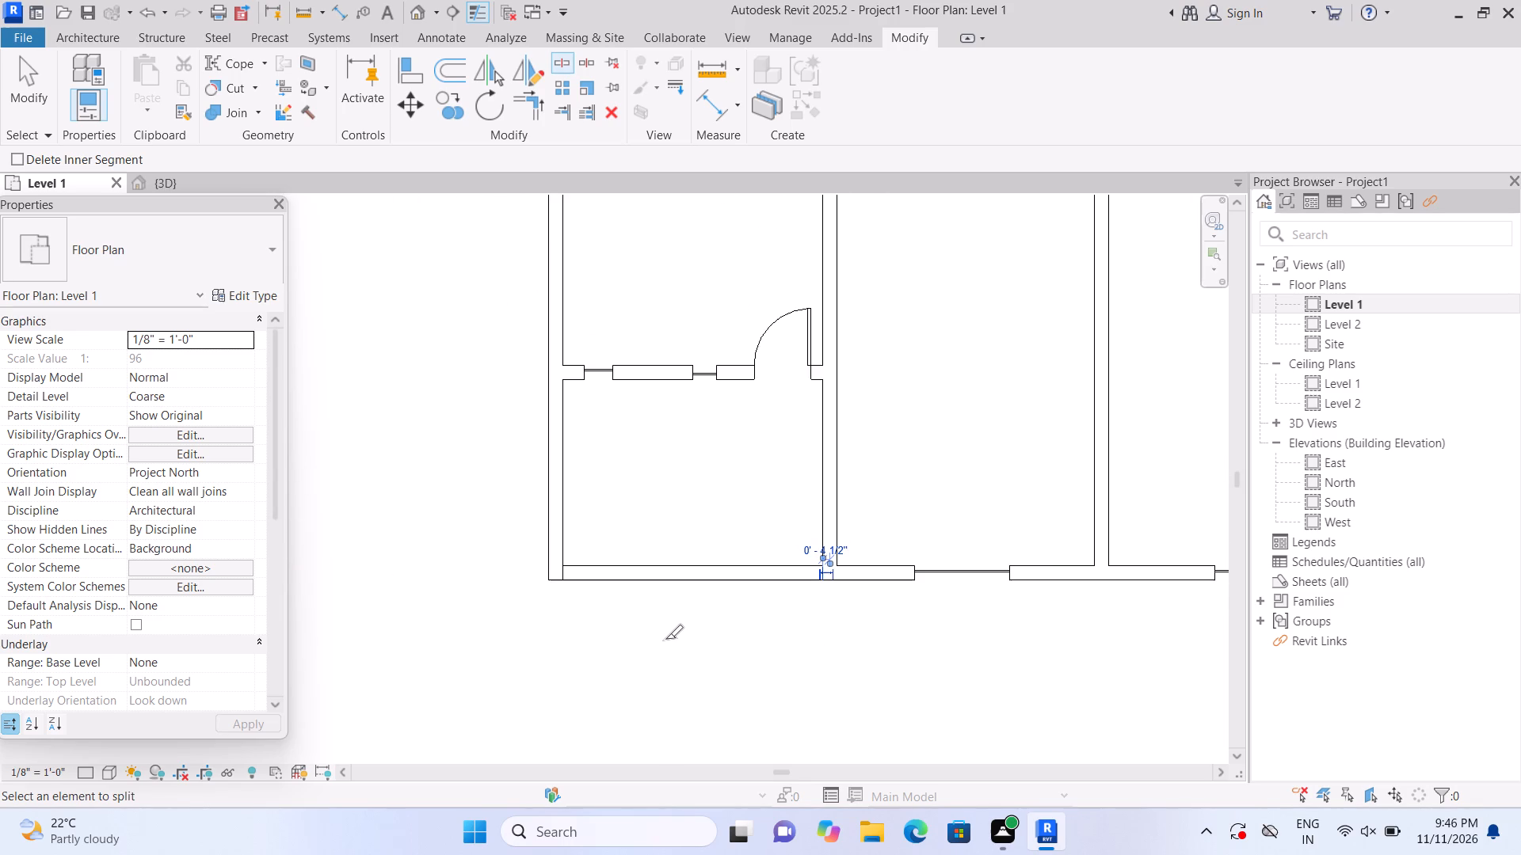
key("Escape")
key("Escape")
Delete the south wall segment between the two splits at the southwest room.
middle_click_drag(654, 626, 641, 685)
scroll(664, 628, "up", 2)
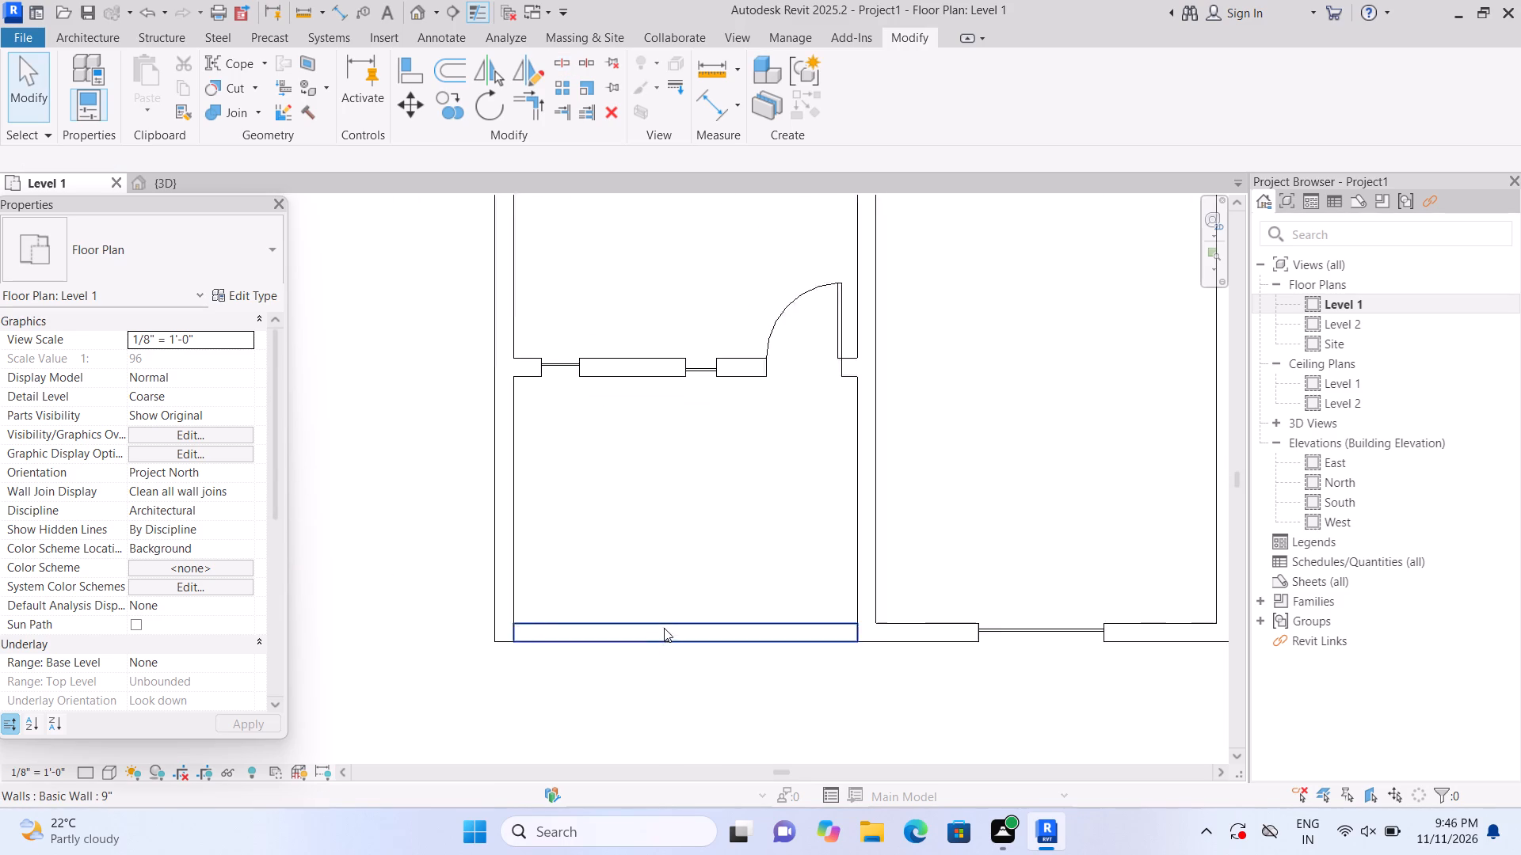
scroll(664, 628, "up", 1)
left_click(664, 628)
key("Delete")
Start an in-place model component in the Generic Models category, keeping the default name.
scroll(660, 640, "down", 4)
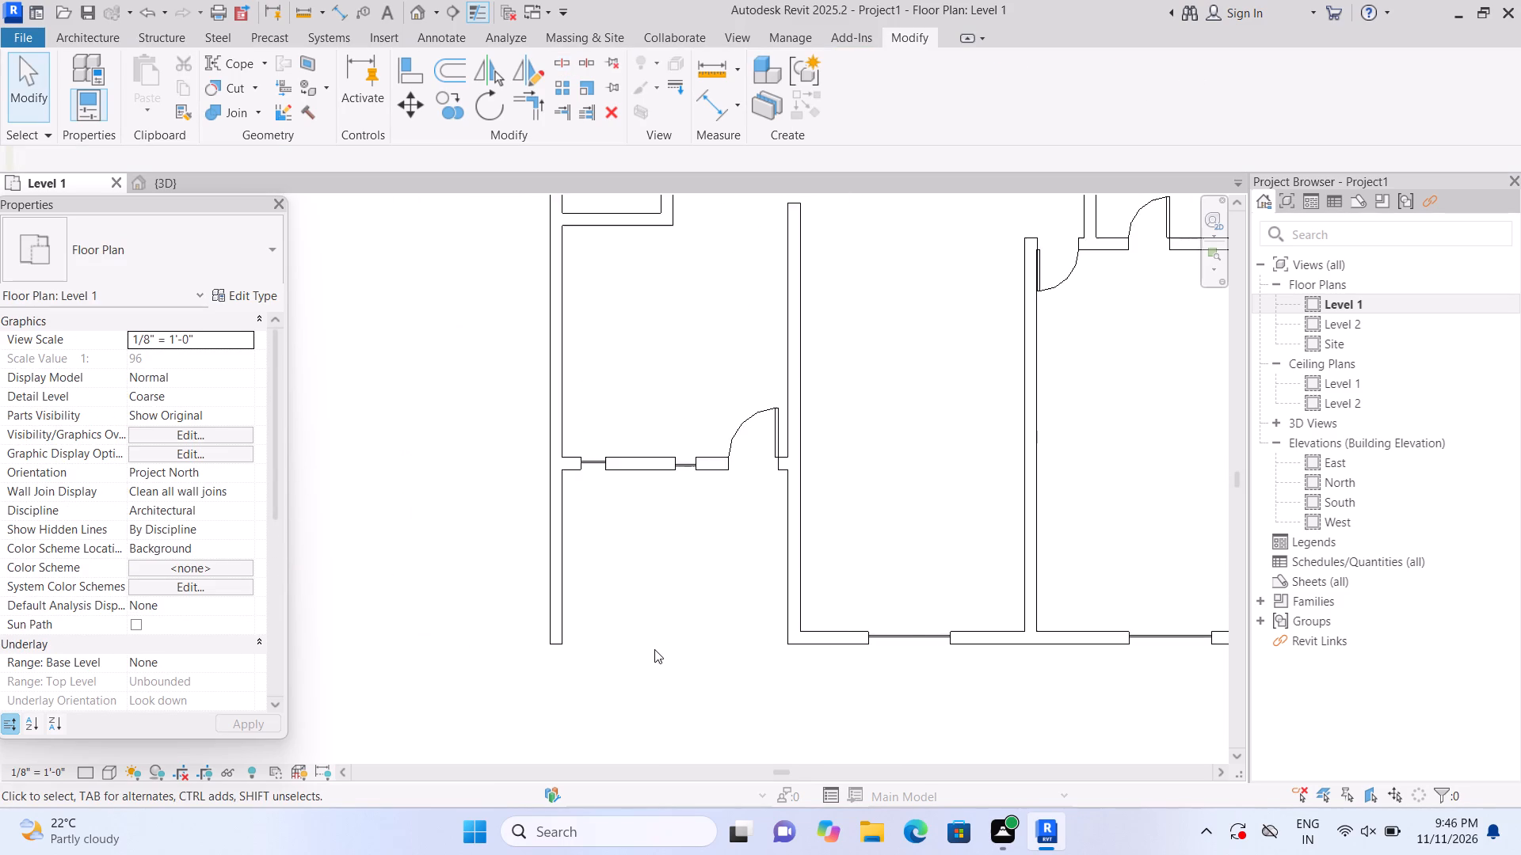
scroll(654, 649, "down", 4)
middle_click_drag(665, 672, 593, 715)
scroll(560, 723, "up", 2)
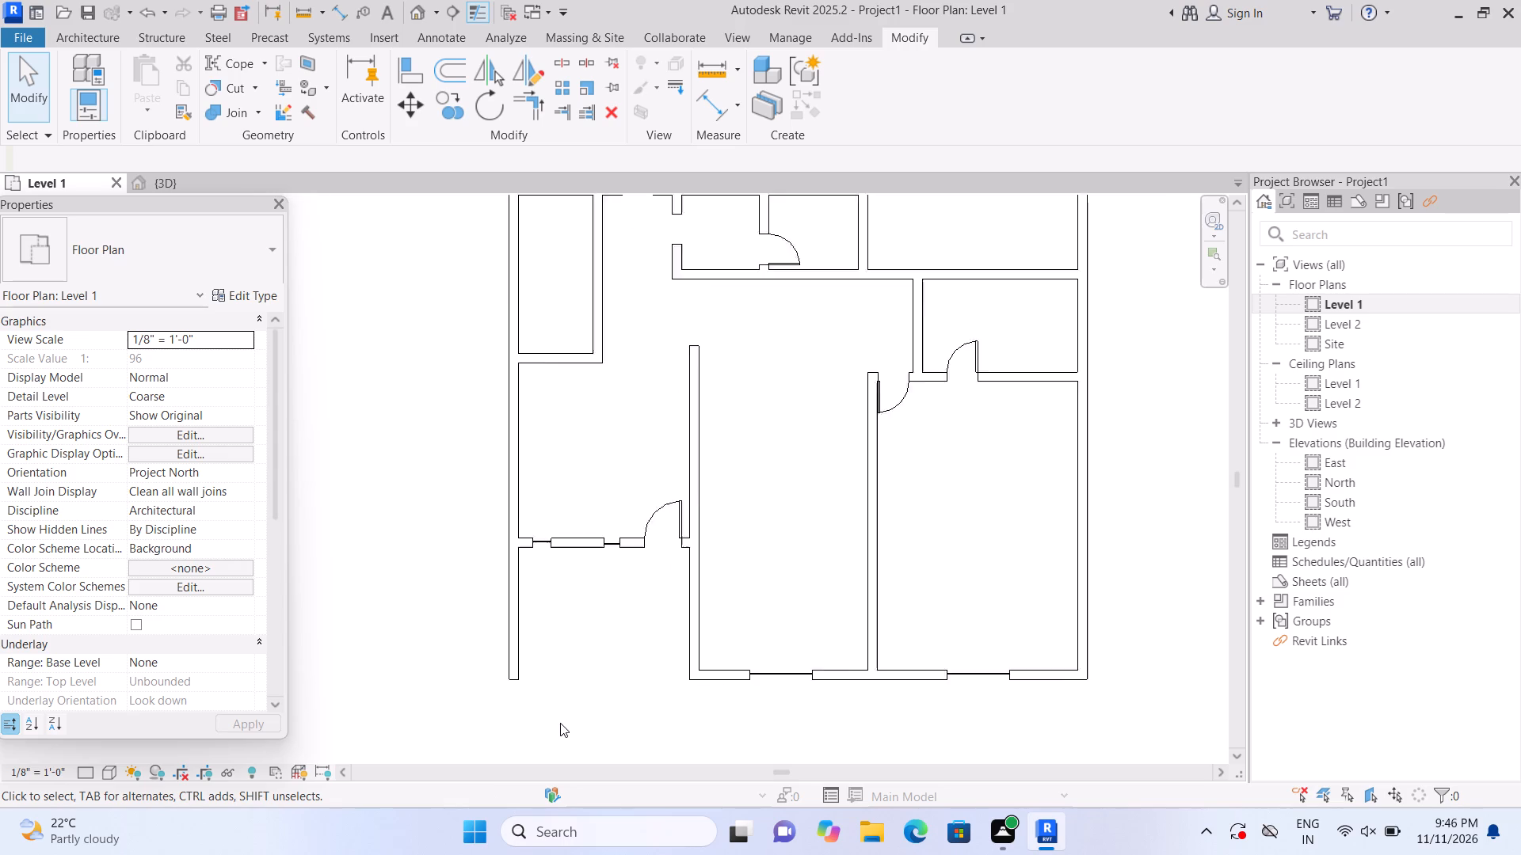
scroll(560, 723, "up", 4)
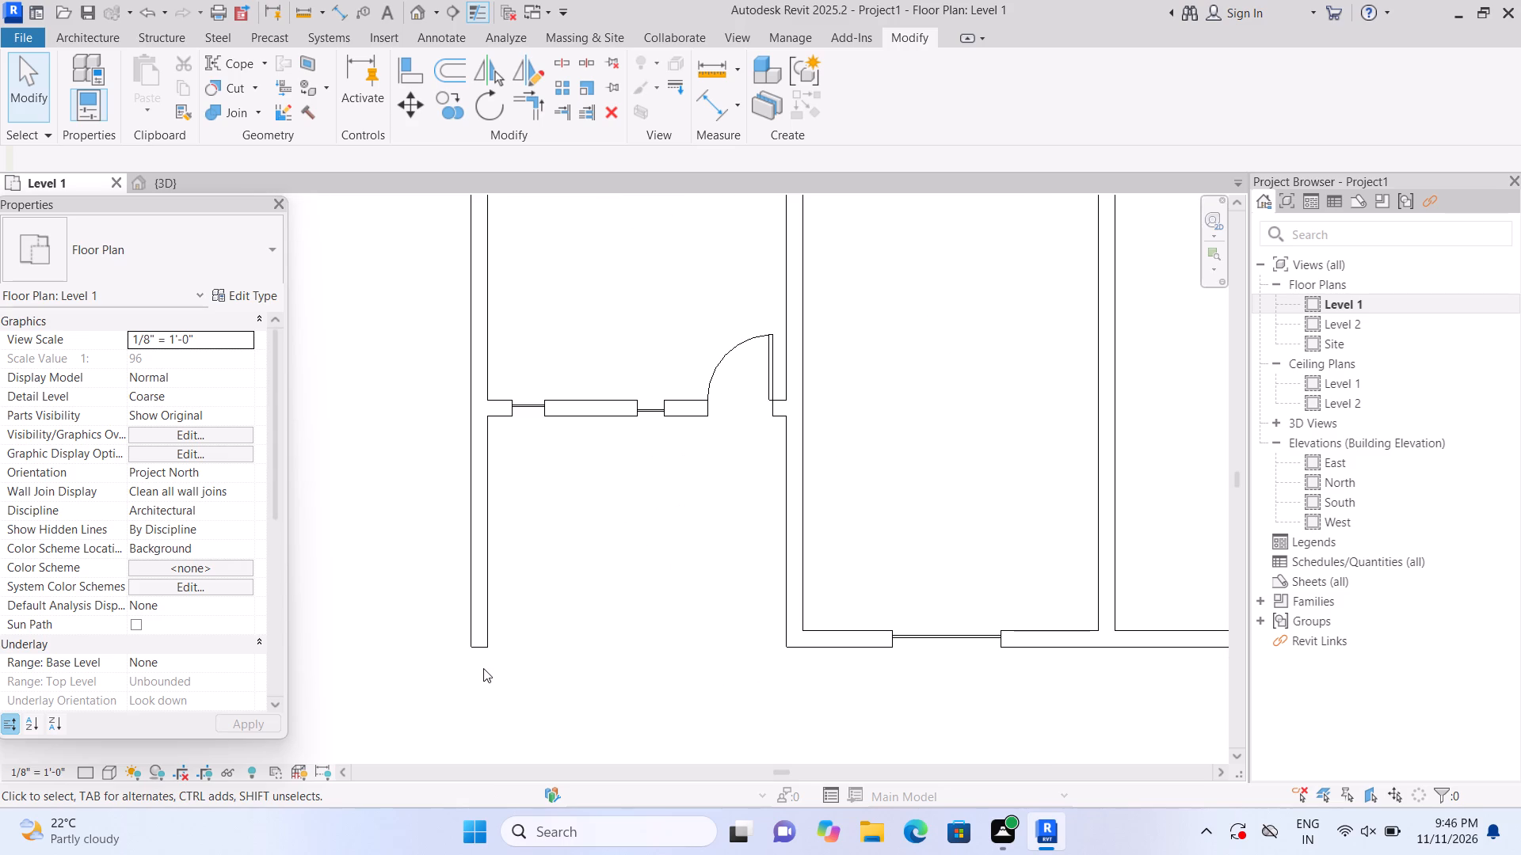
scroll(738, 625, "down", 3)
middle_click_drag(720, 626, 634, 628)
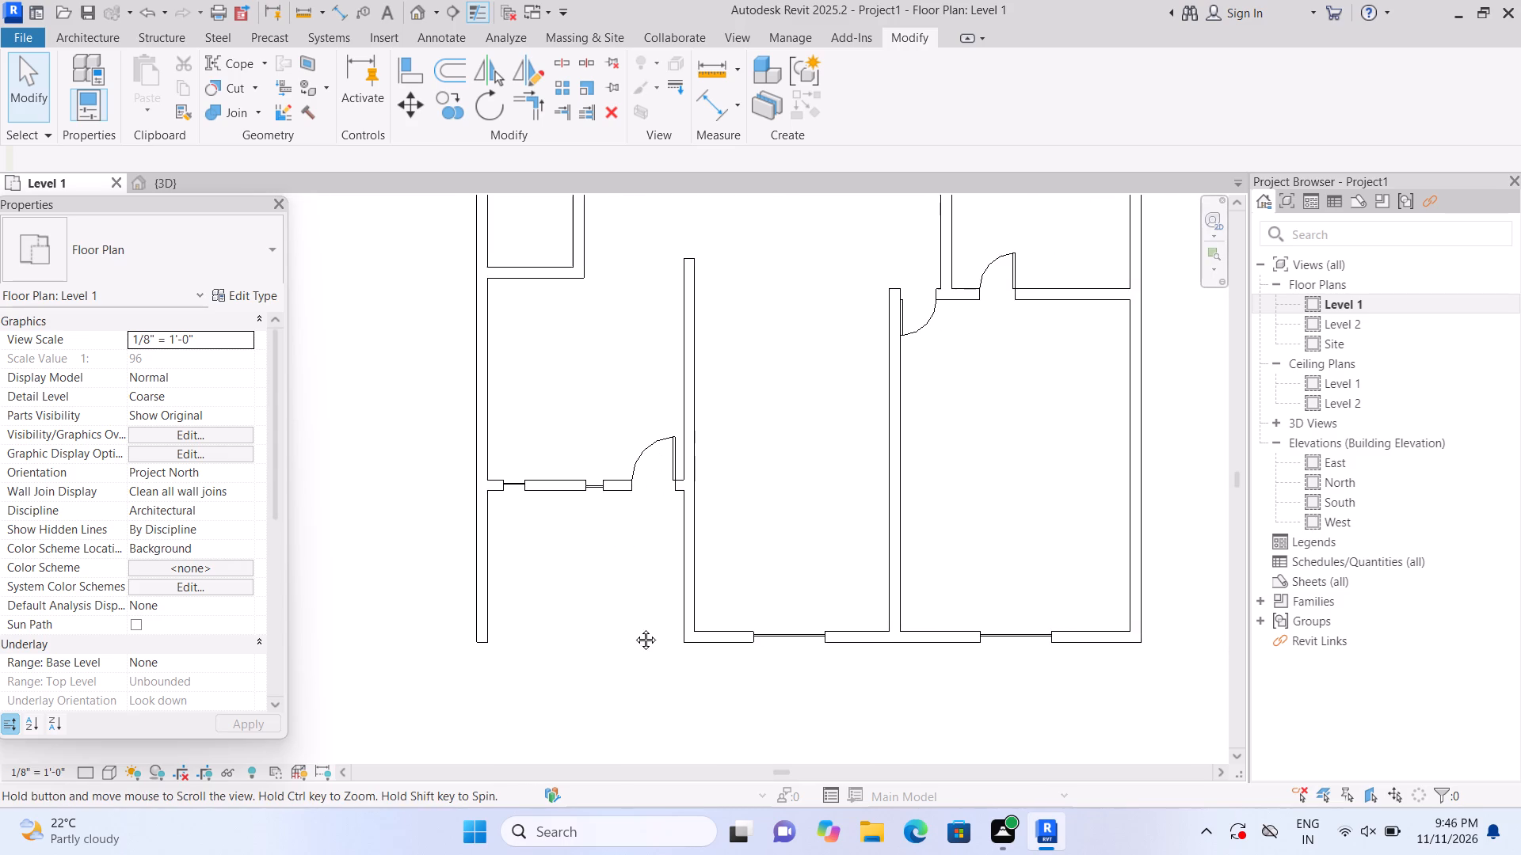
middle_click_drag(634, 628, 627, 625)
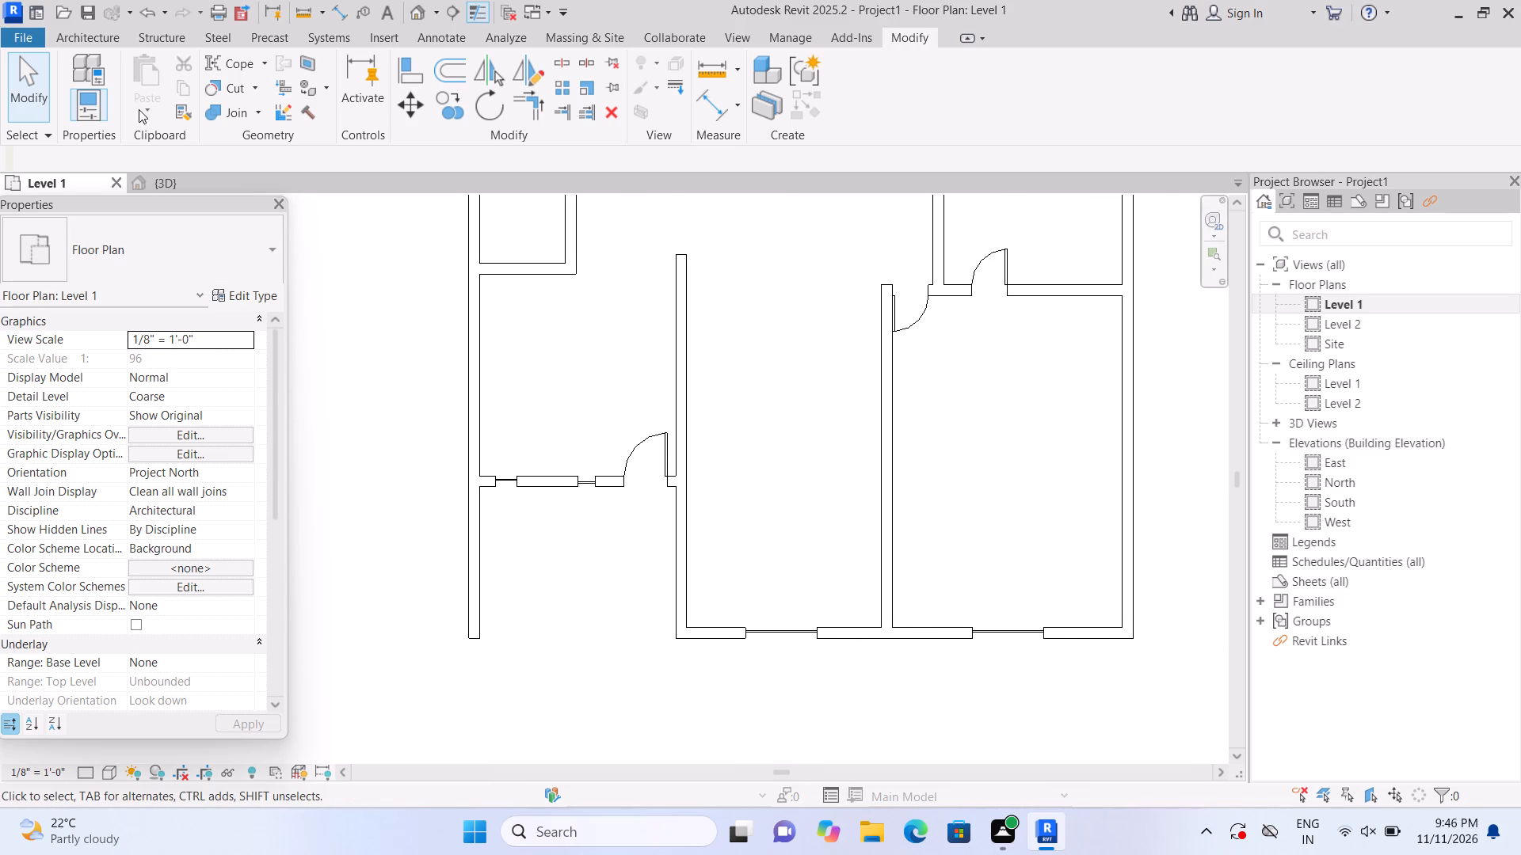
left_click(93, 32)
left_click(224, 115)
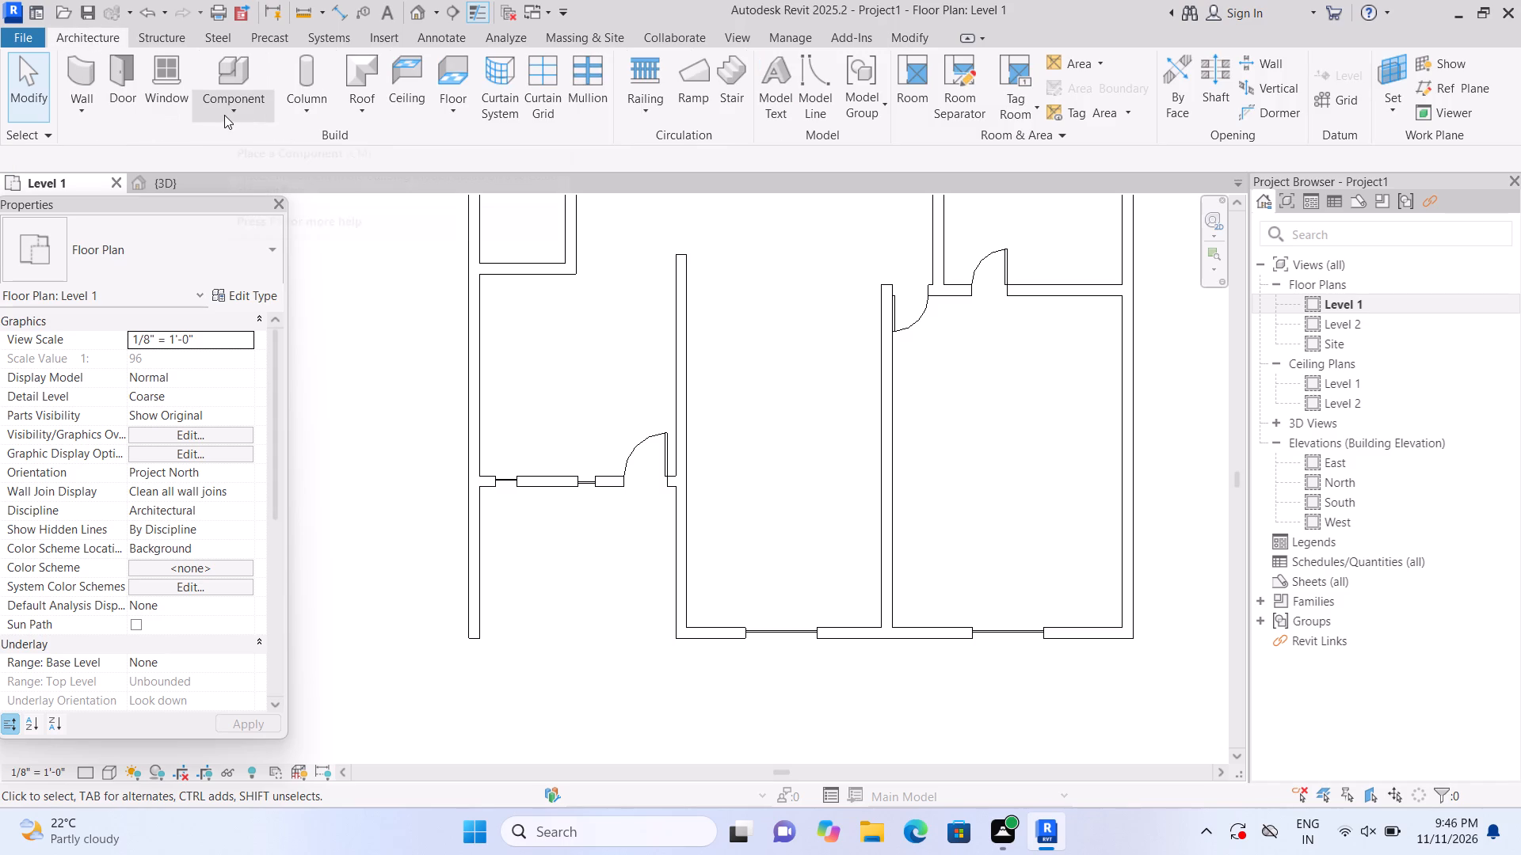
double_click(261, 189)
scroll(724, 391, "down", 3)
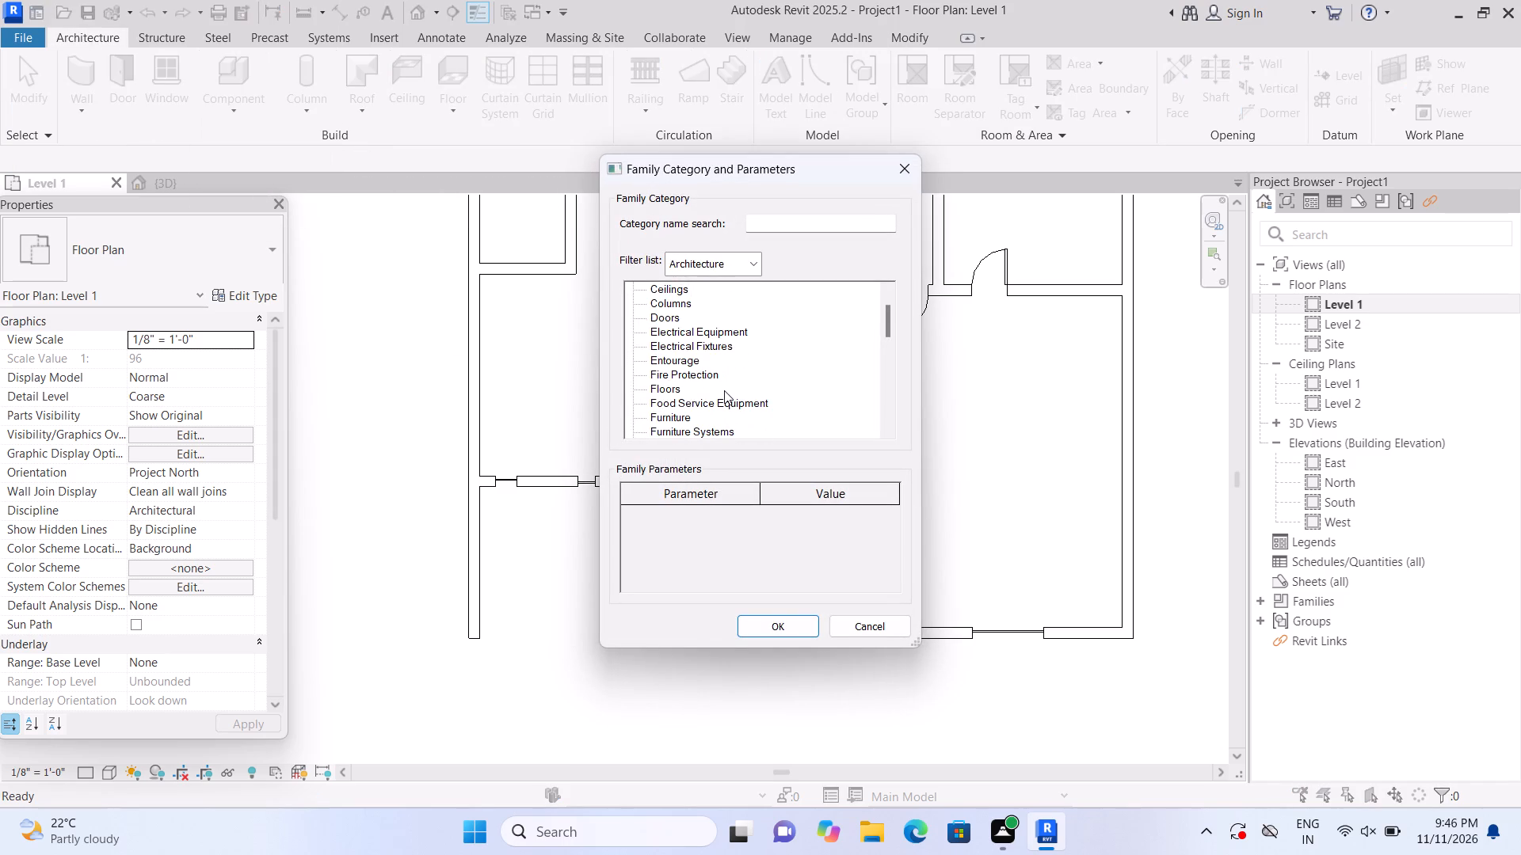
scroll(724, 389, "down", 1)
left_click(707, 416)
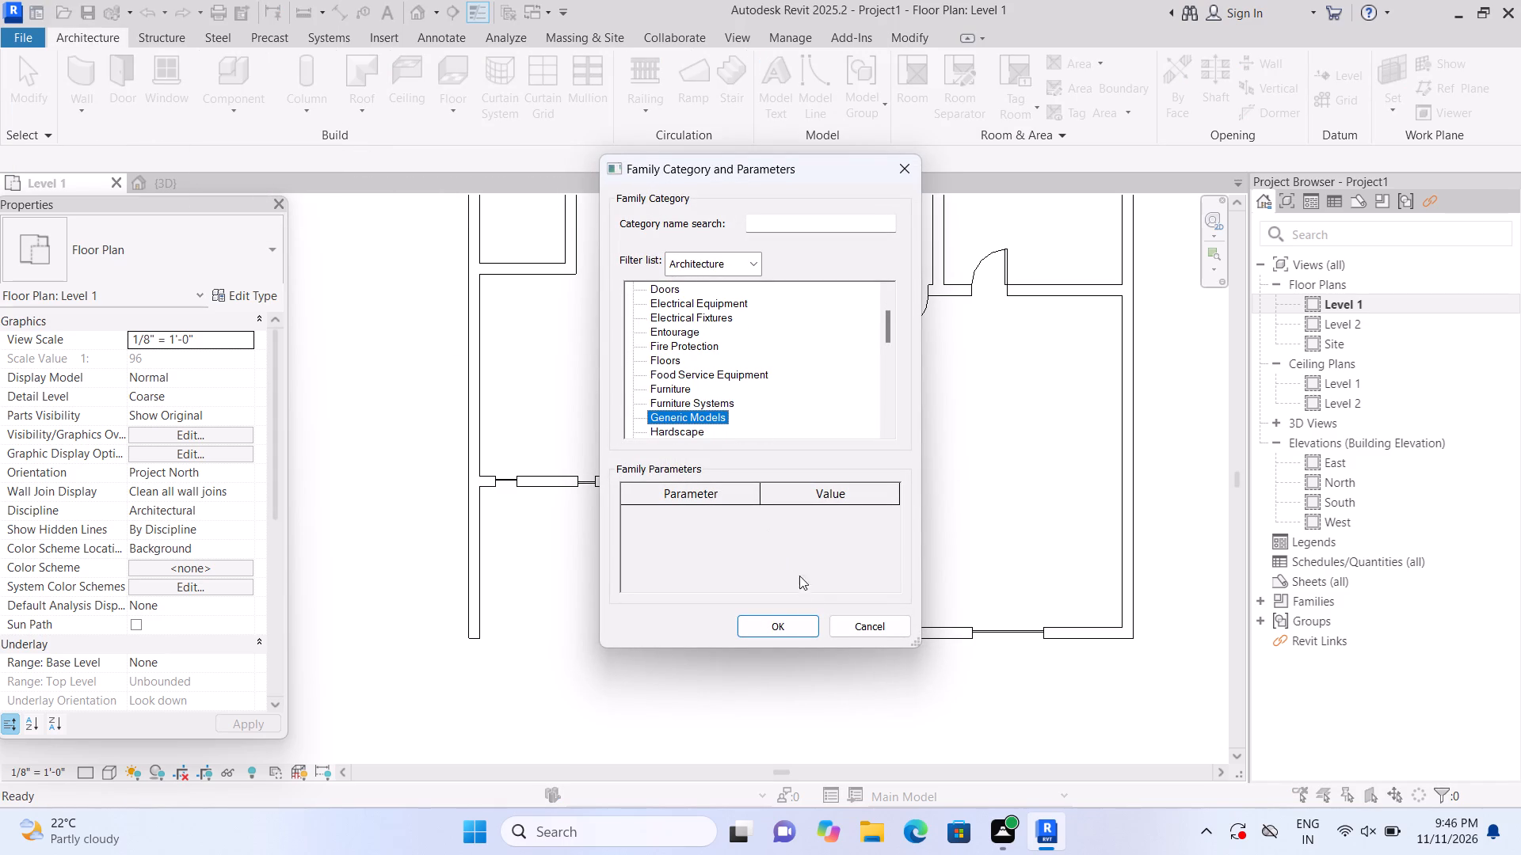
left_click(787, 621)
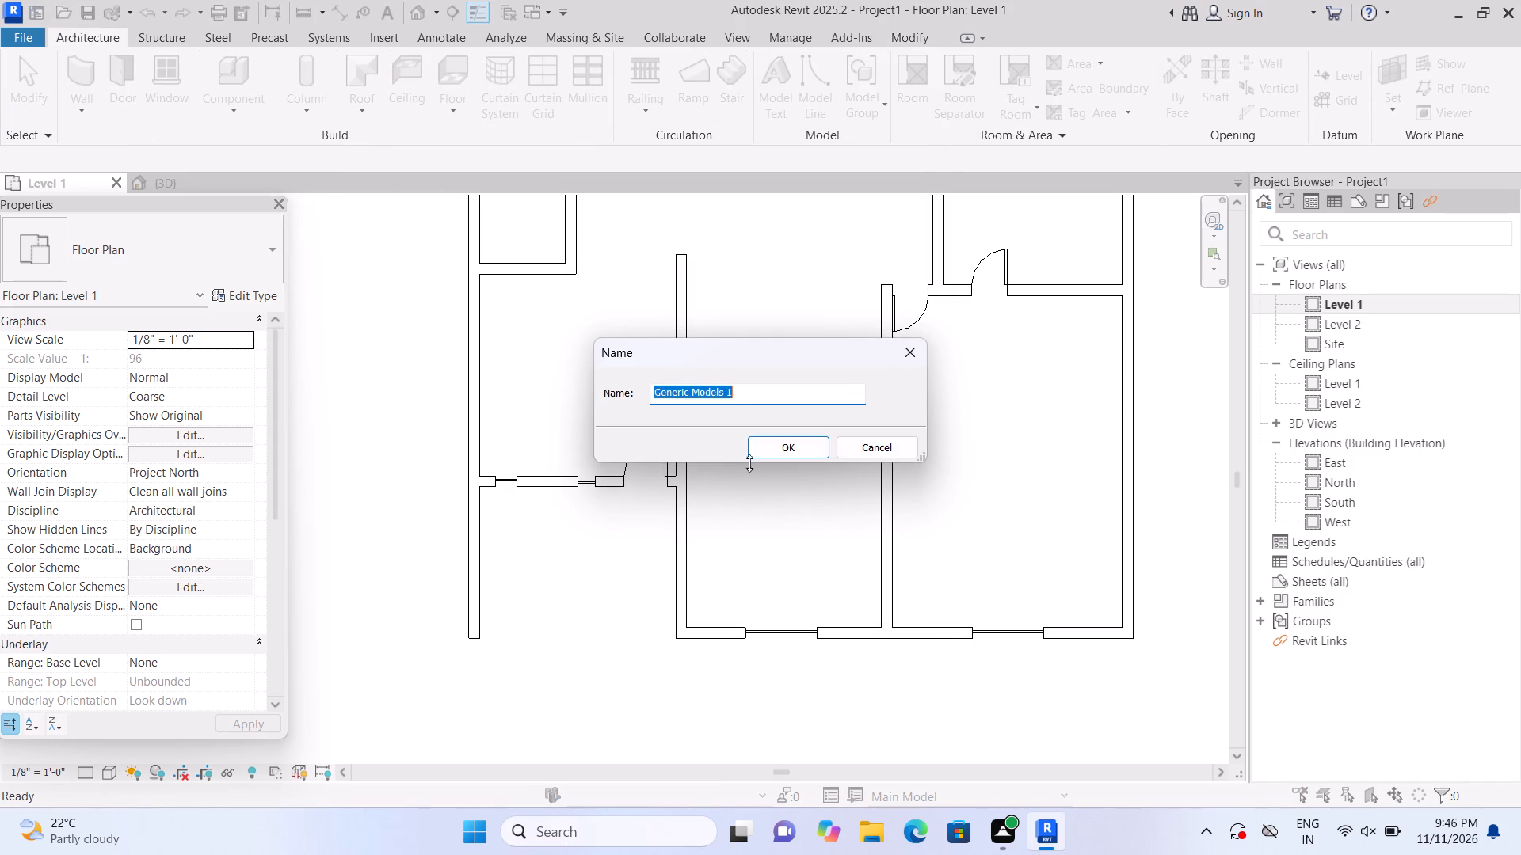
left_click(762, 443)
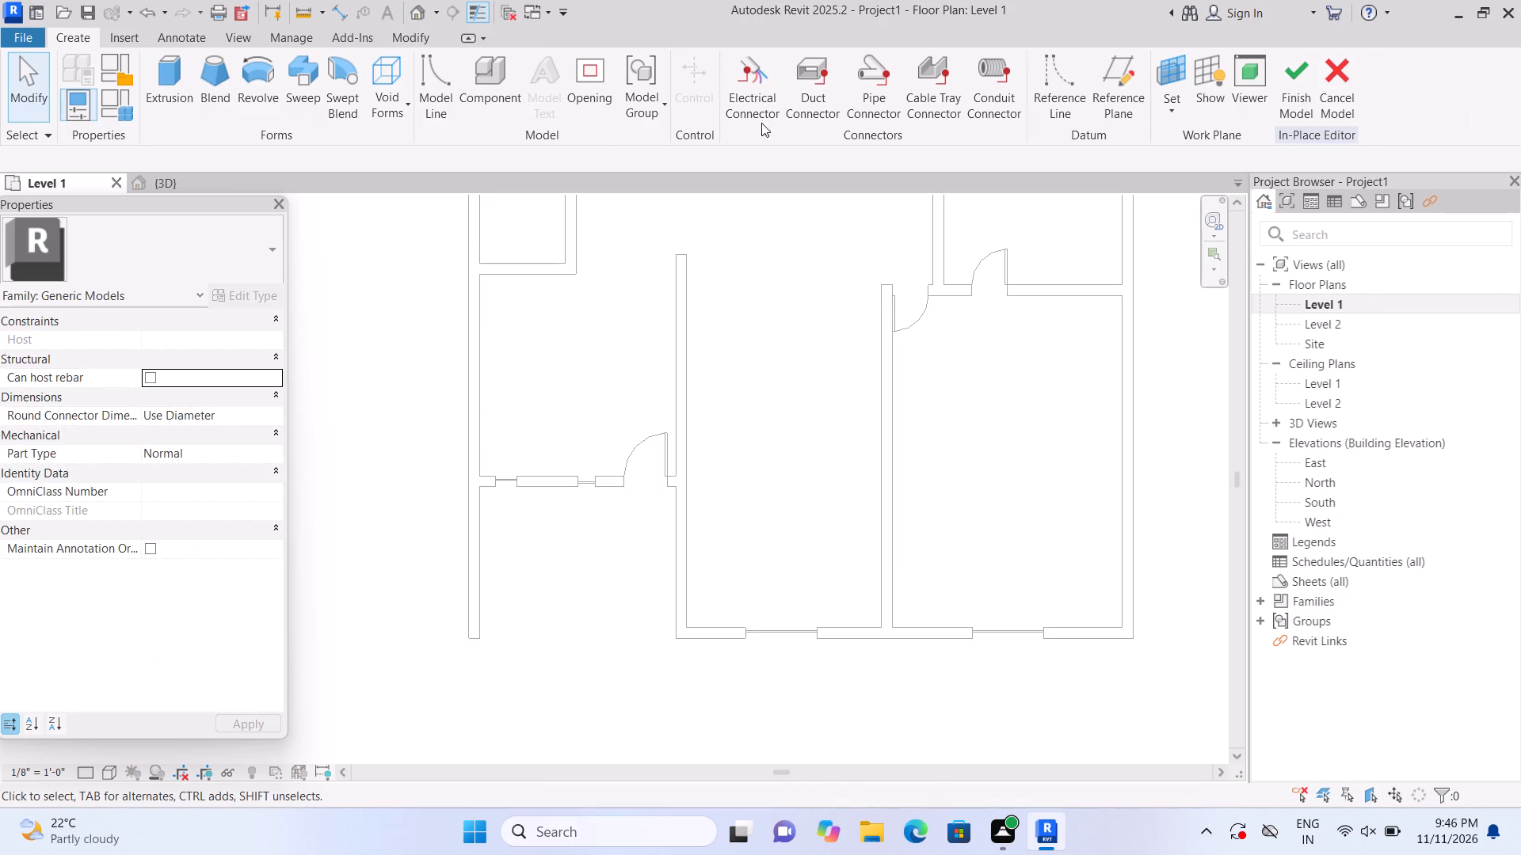
Start a solid extrusion inside the in-place model.
left_click(181, 97)
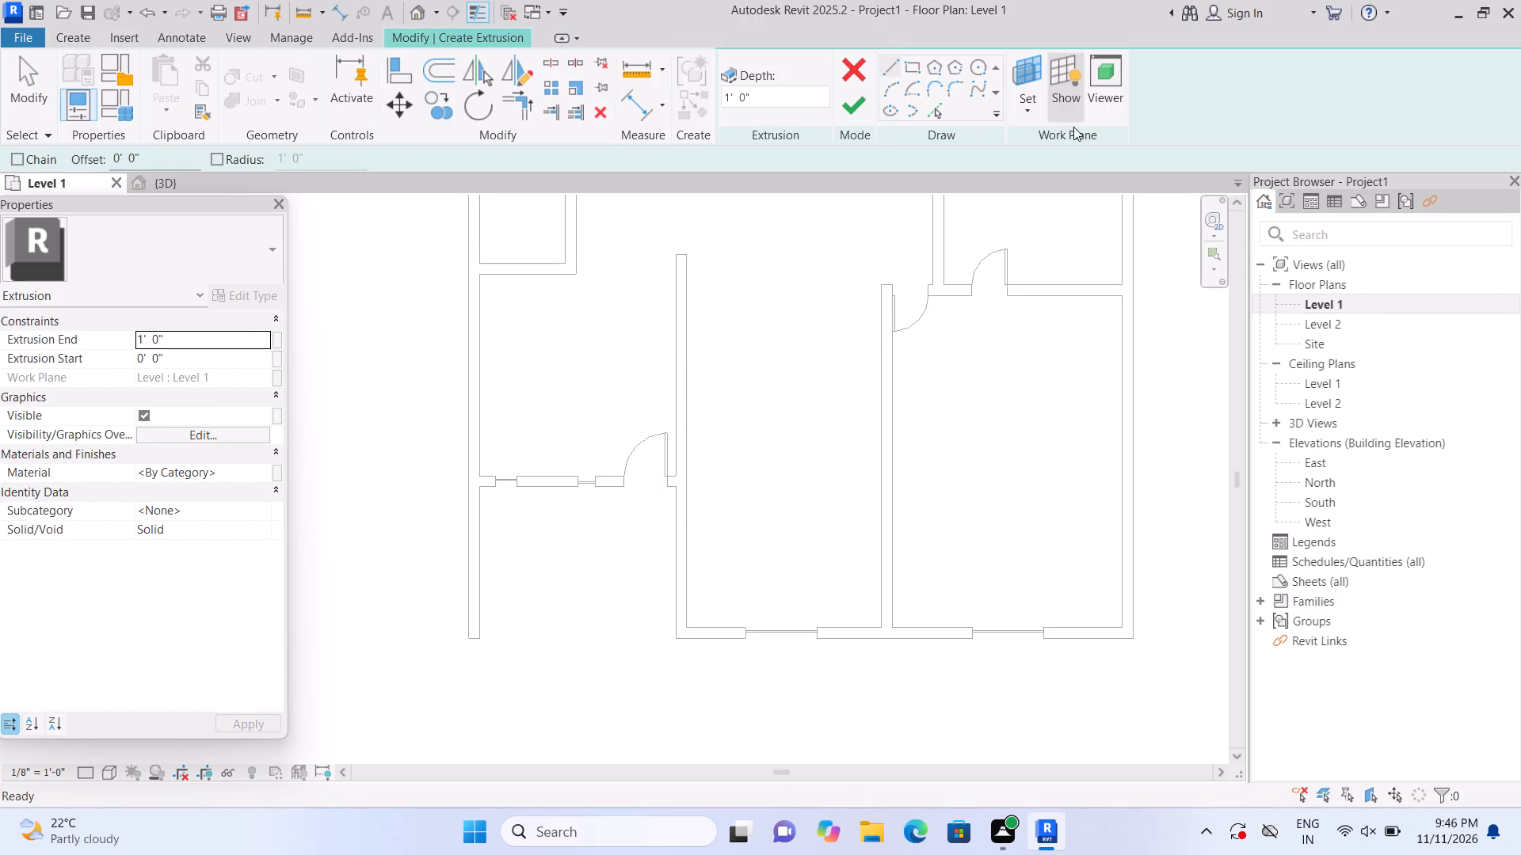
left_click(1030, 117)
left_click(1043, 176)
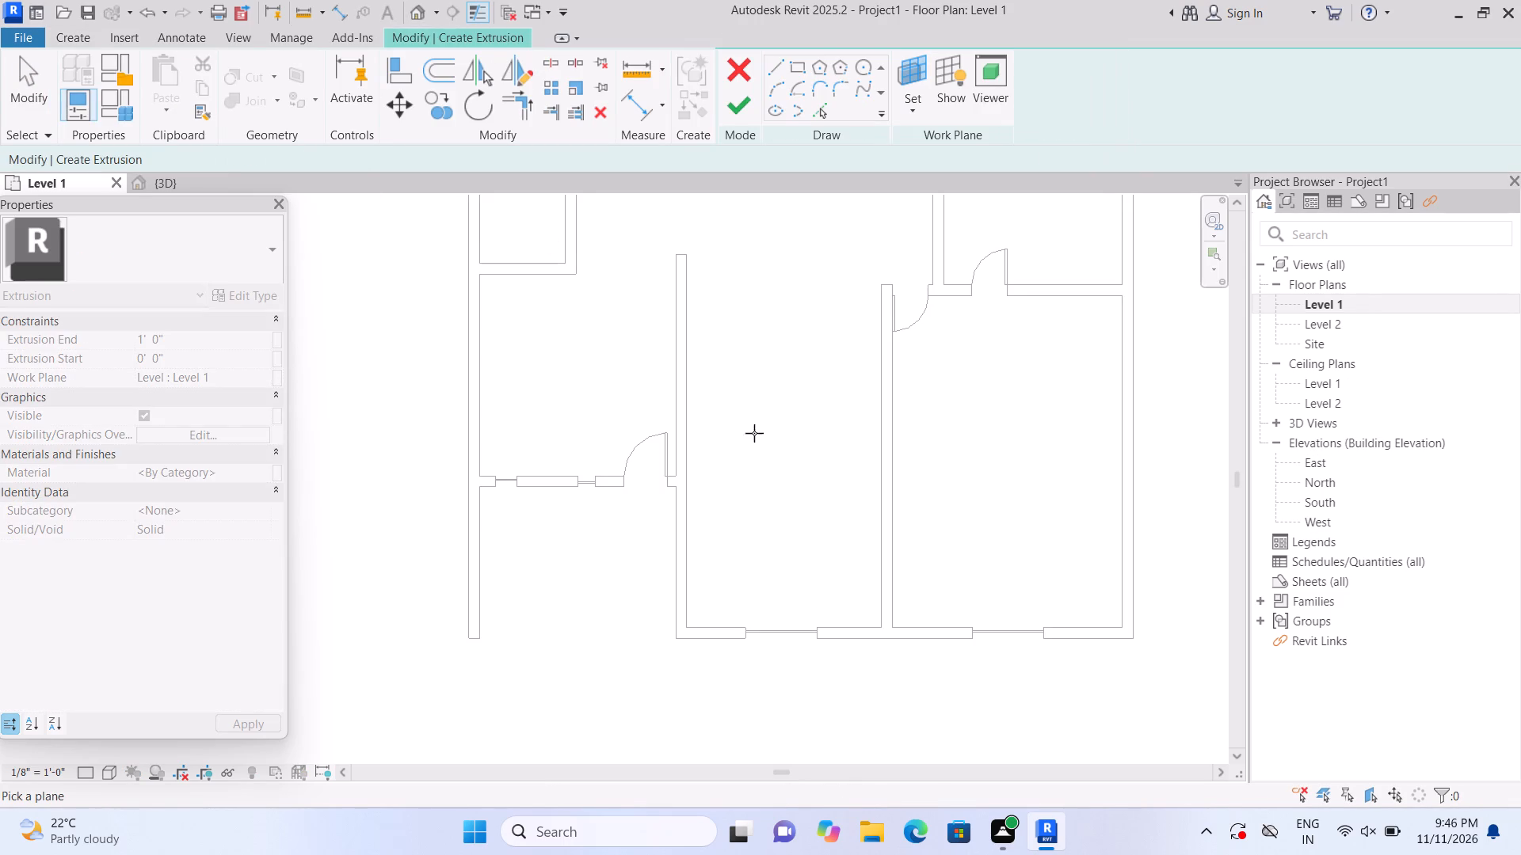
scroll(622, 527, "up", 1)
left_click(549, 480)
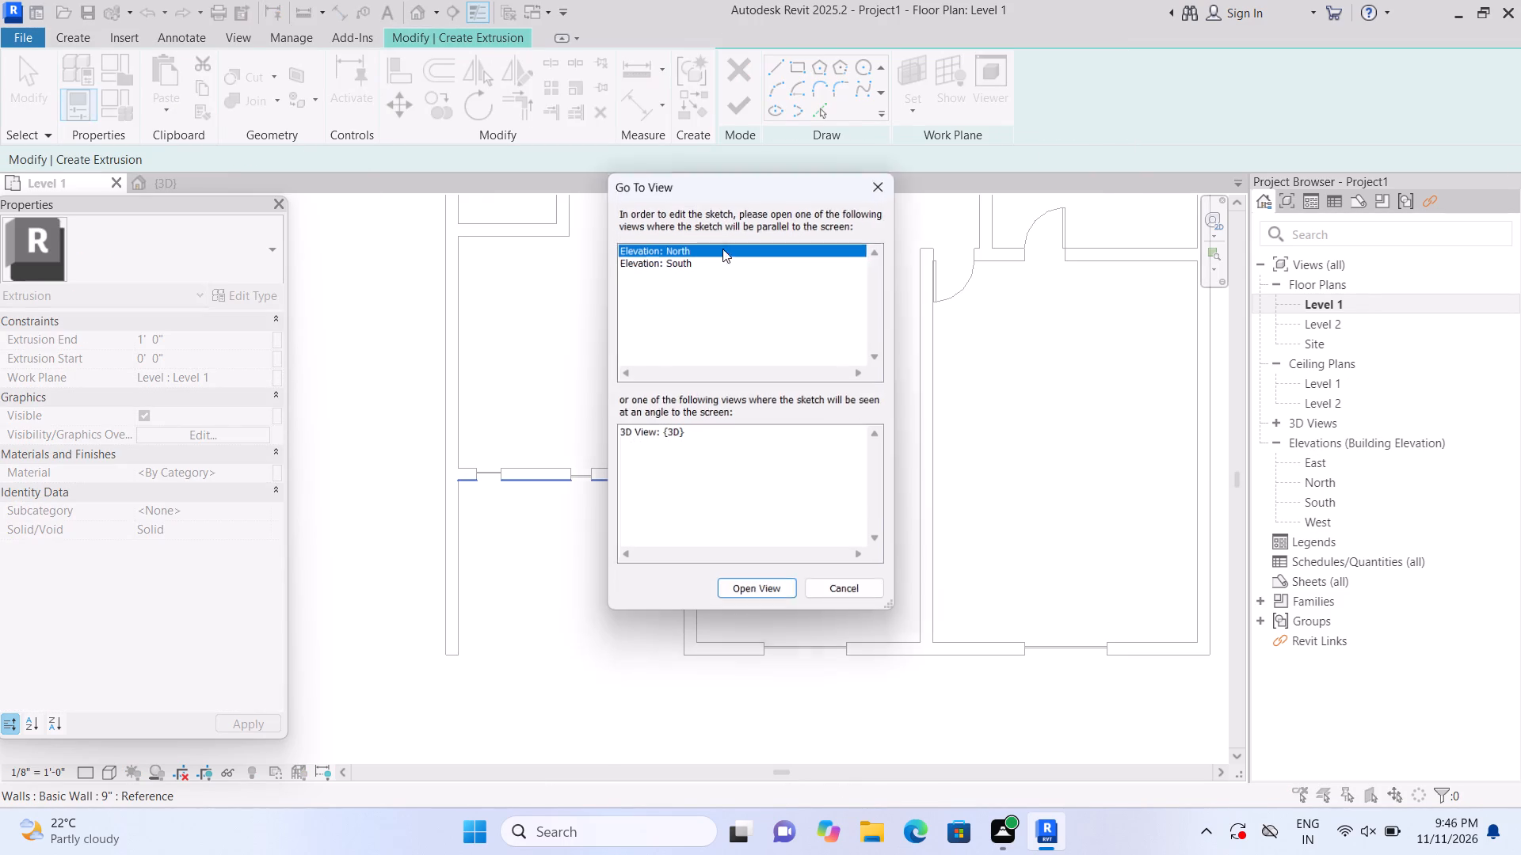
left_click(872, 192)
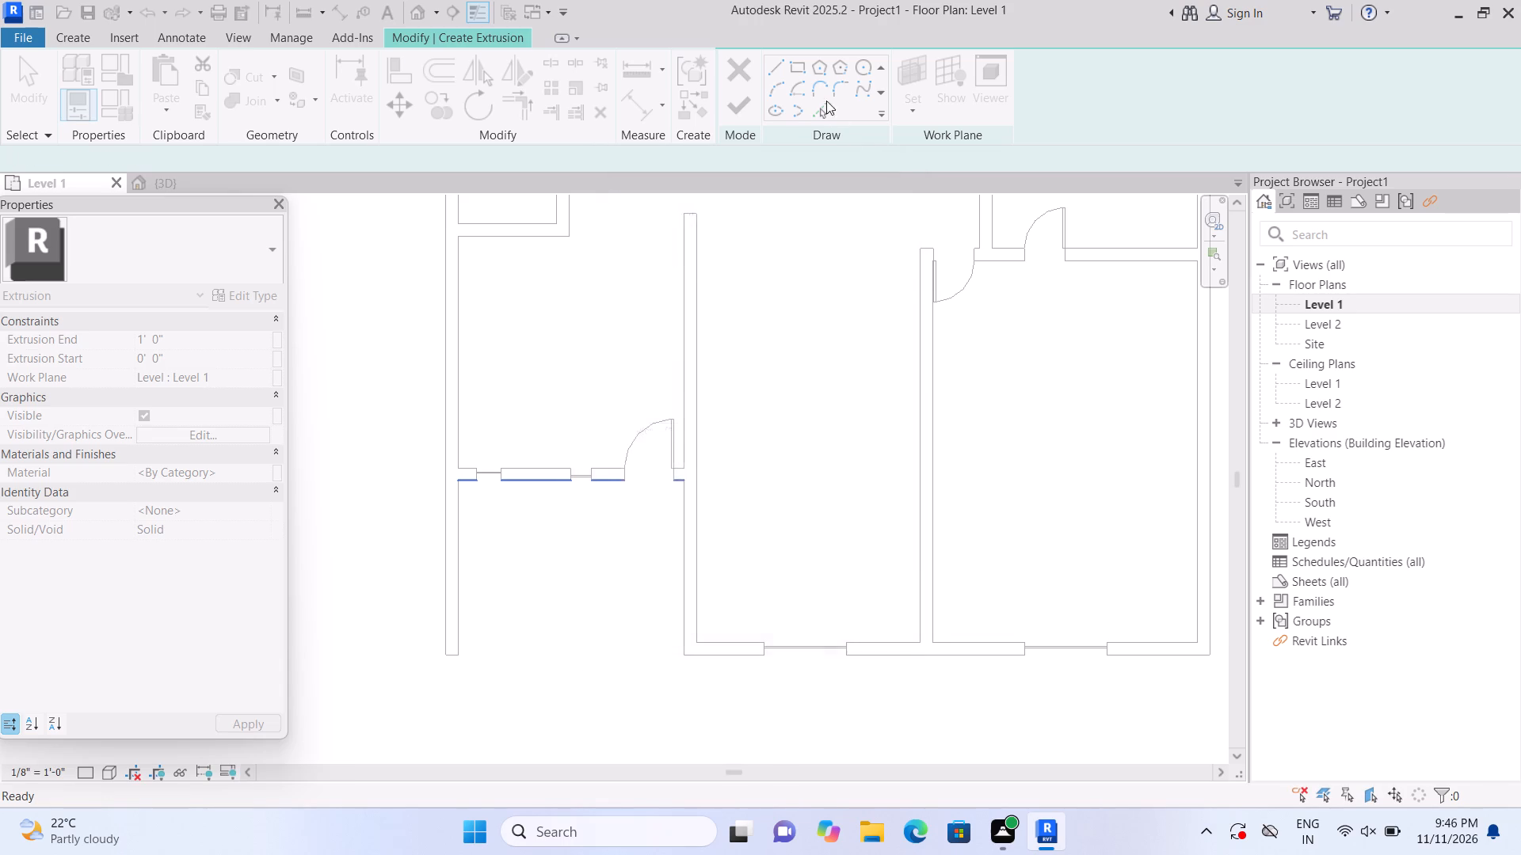
Sketch a 13'-9" by 10'-7 1/2" rectangle filling the open southwest room and finish the extrusion at 1' depth.
left_click(791, 64)
scroll(642, 475, "up", 1)
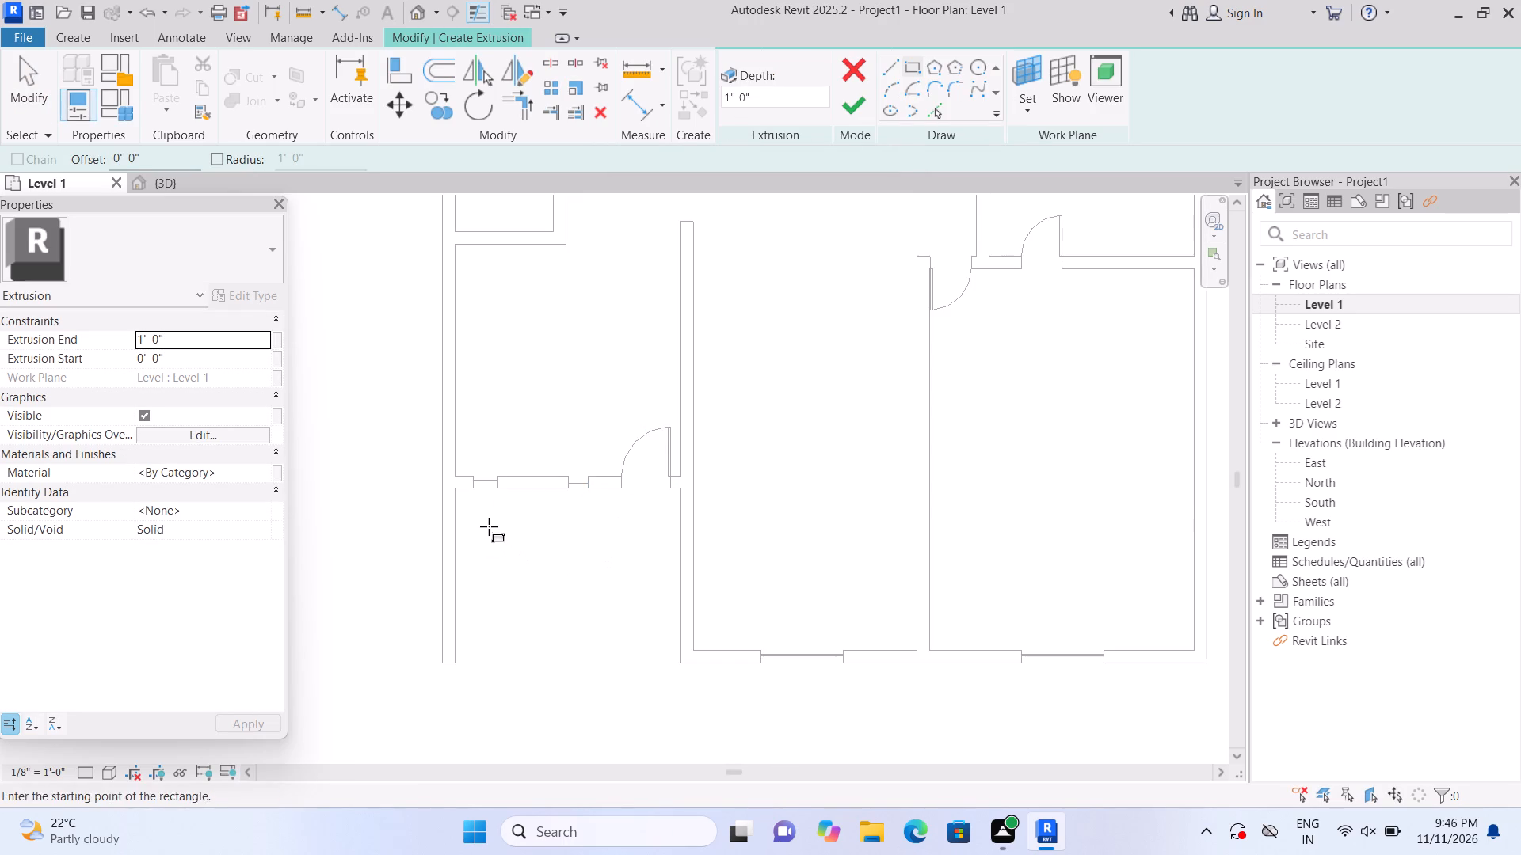
scroll(487, 526, "up", 1)
left_click(451, 484)
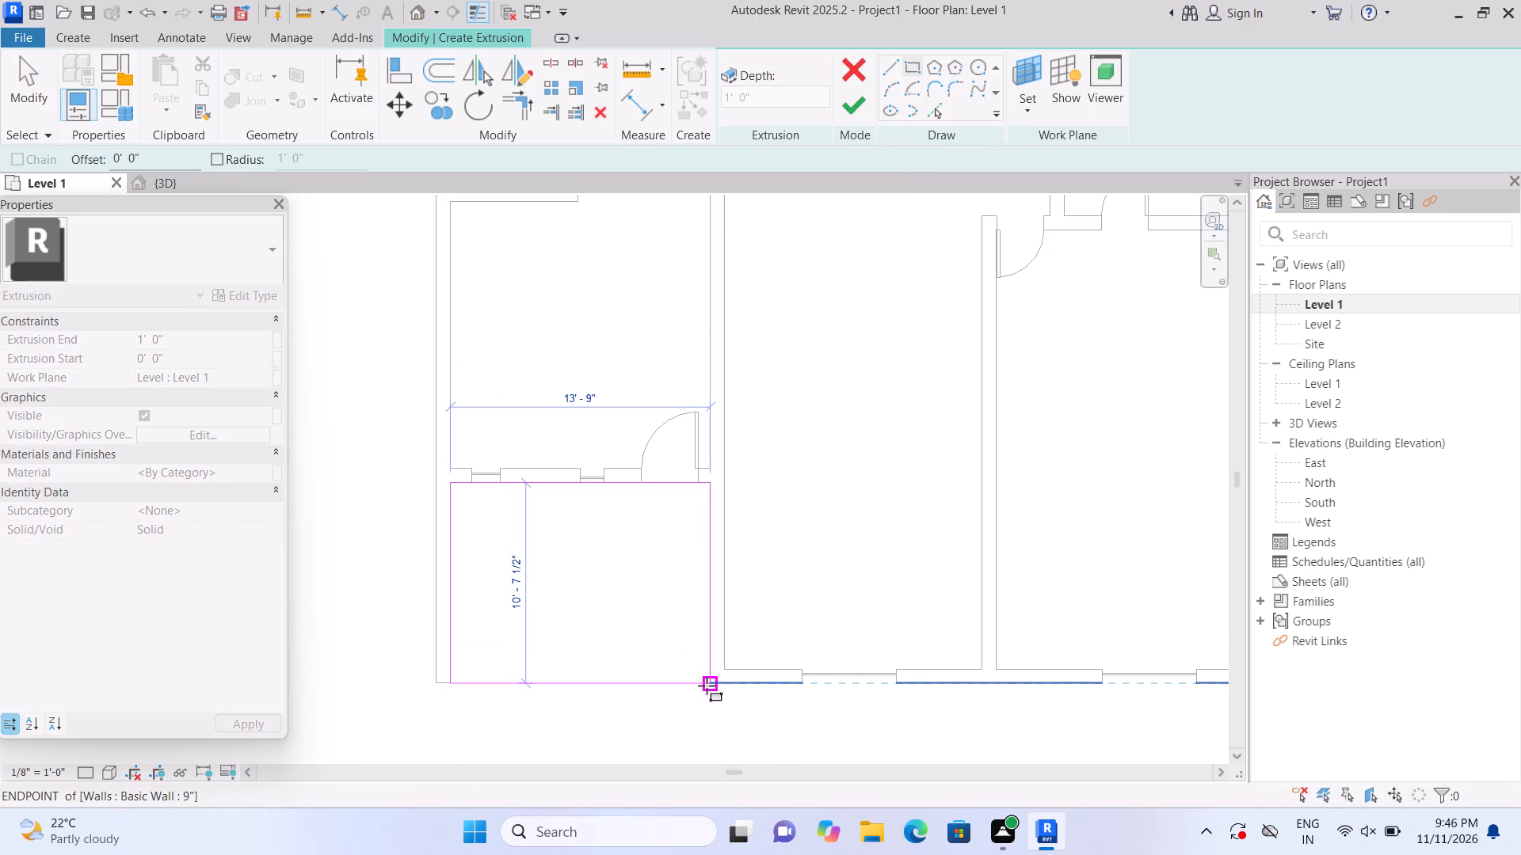
left_click(705, 685)
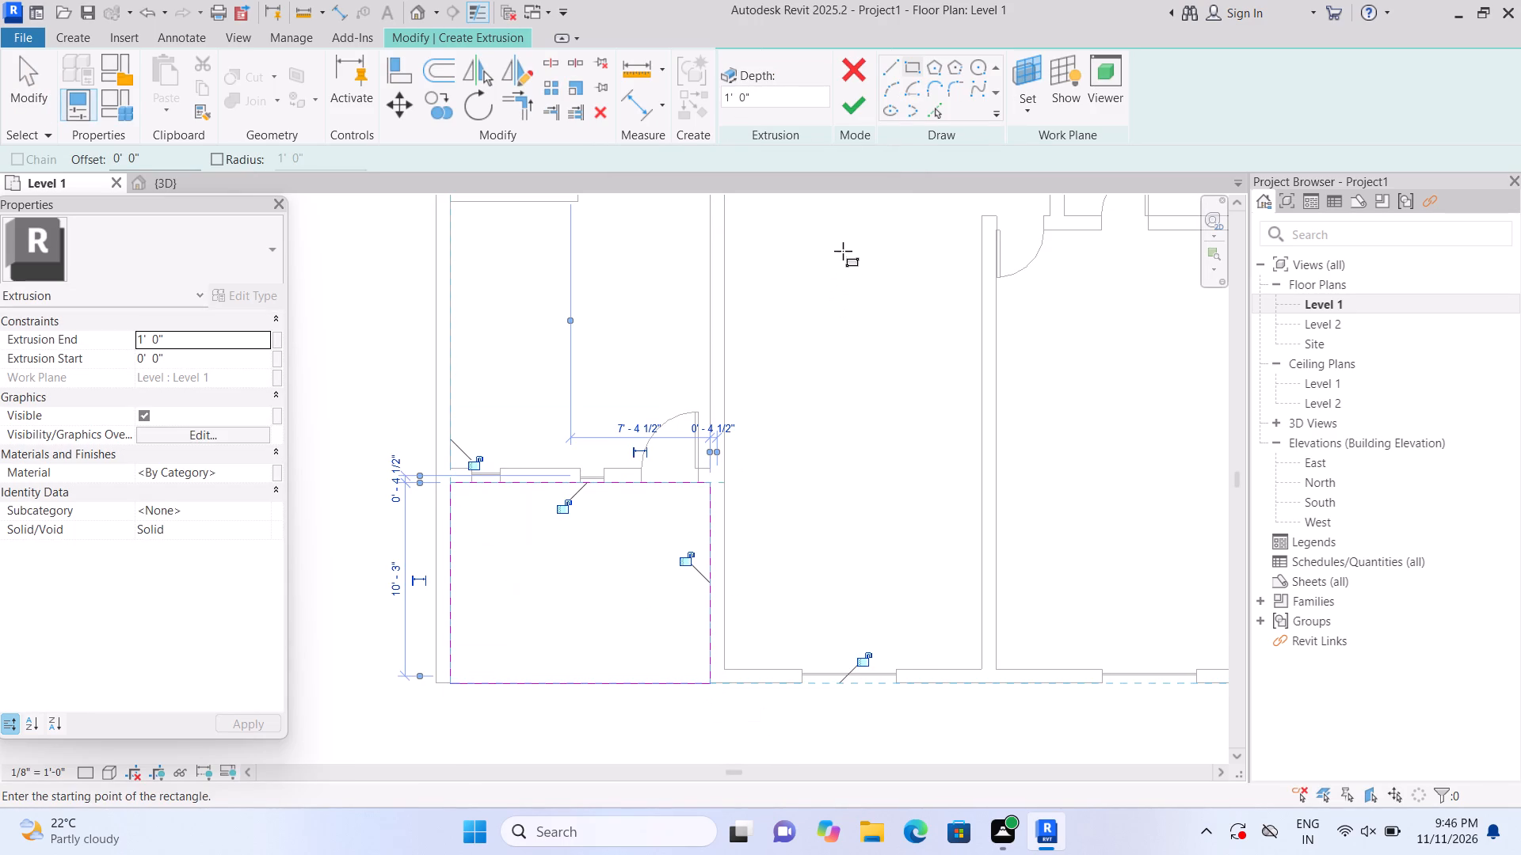
left_click(864, 107)
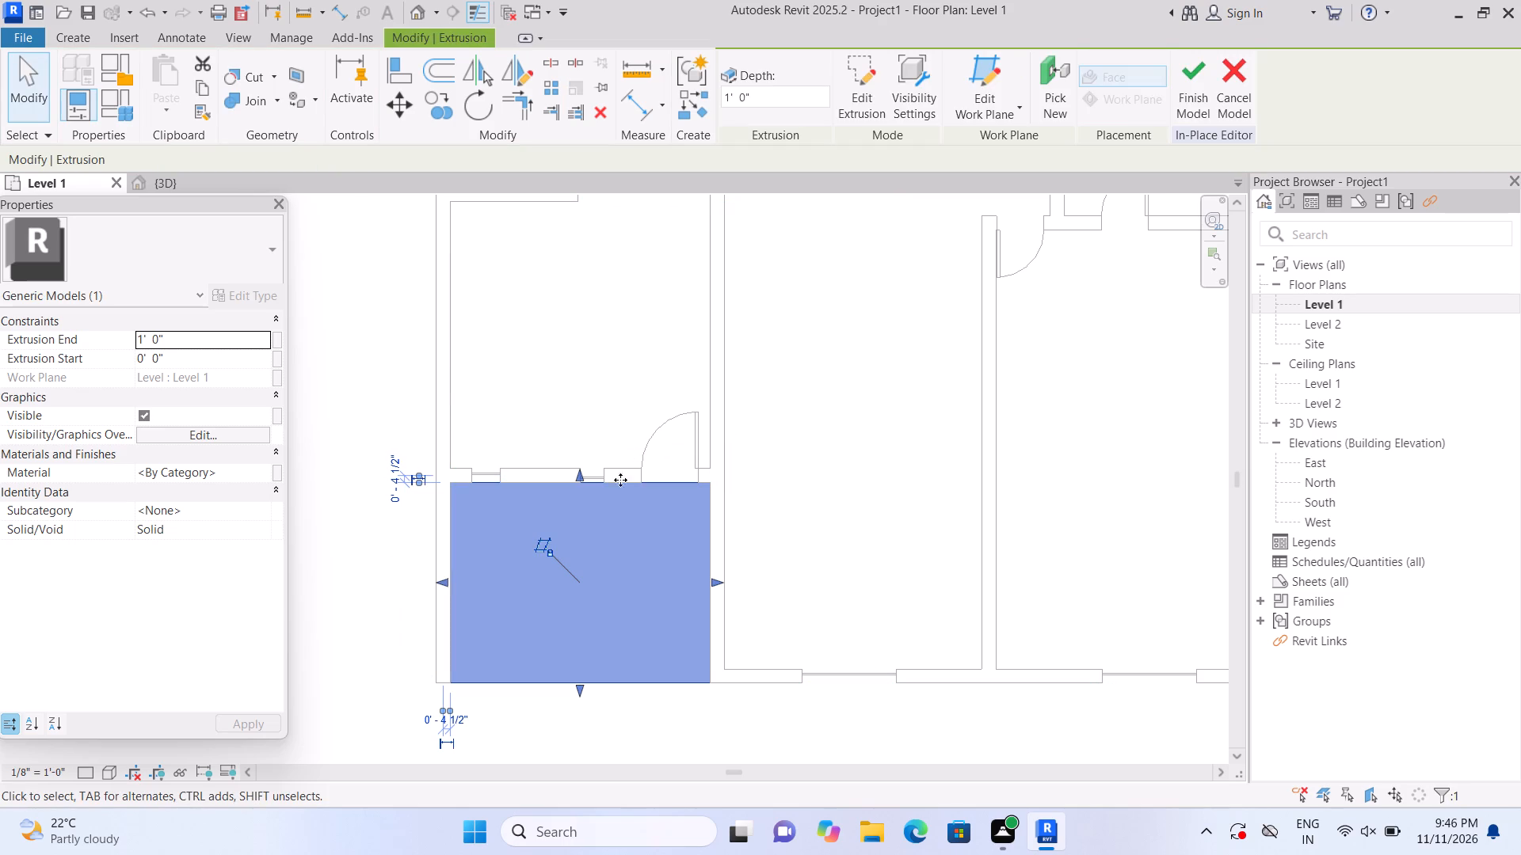
left_click(405, 403)
Examine the southwest room's extrusion and the underside of the building in the 3D view.
scroll(405, 403, "down", 6)
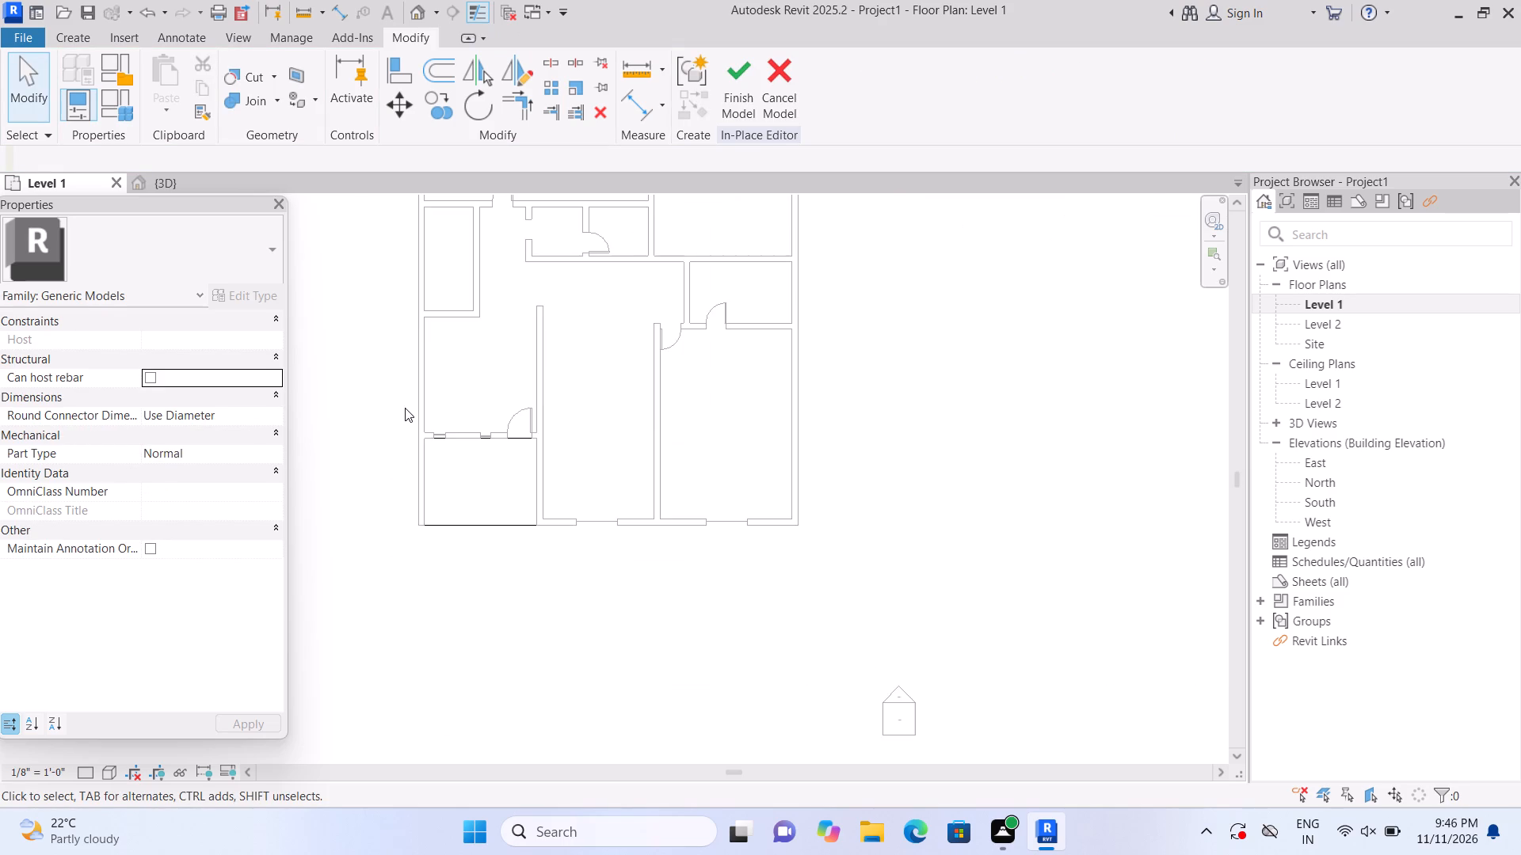
scroll(407, 414, "down", 2)
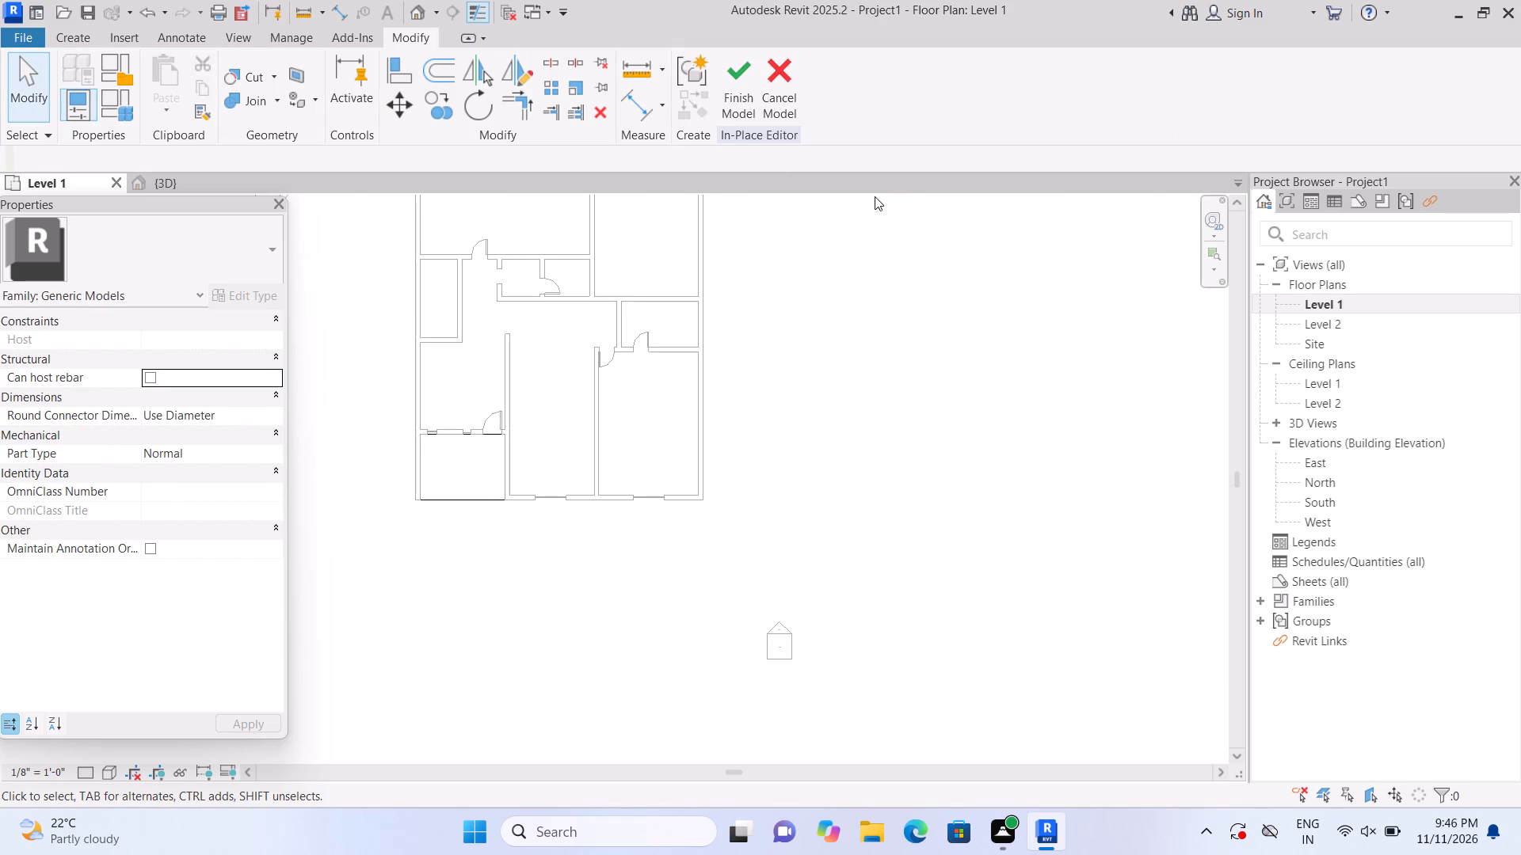
left_click(414, 9)
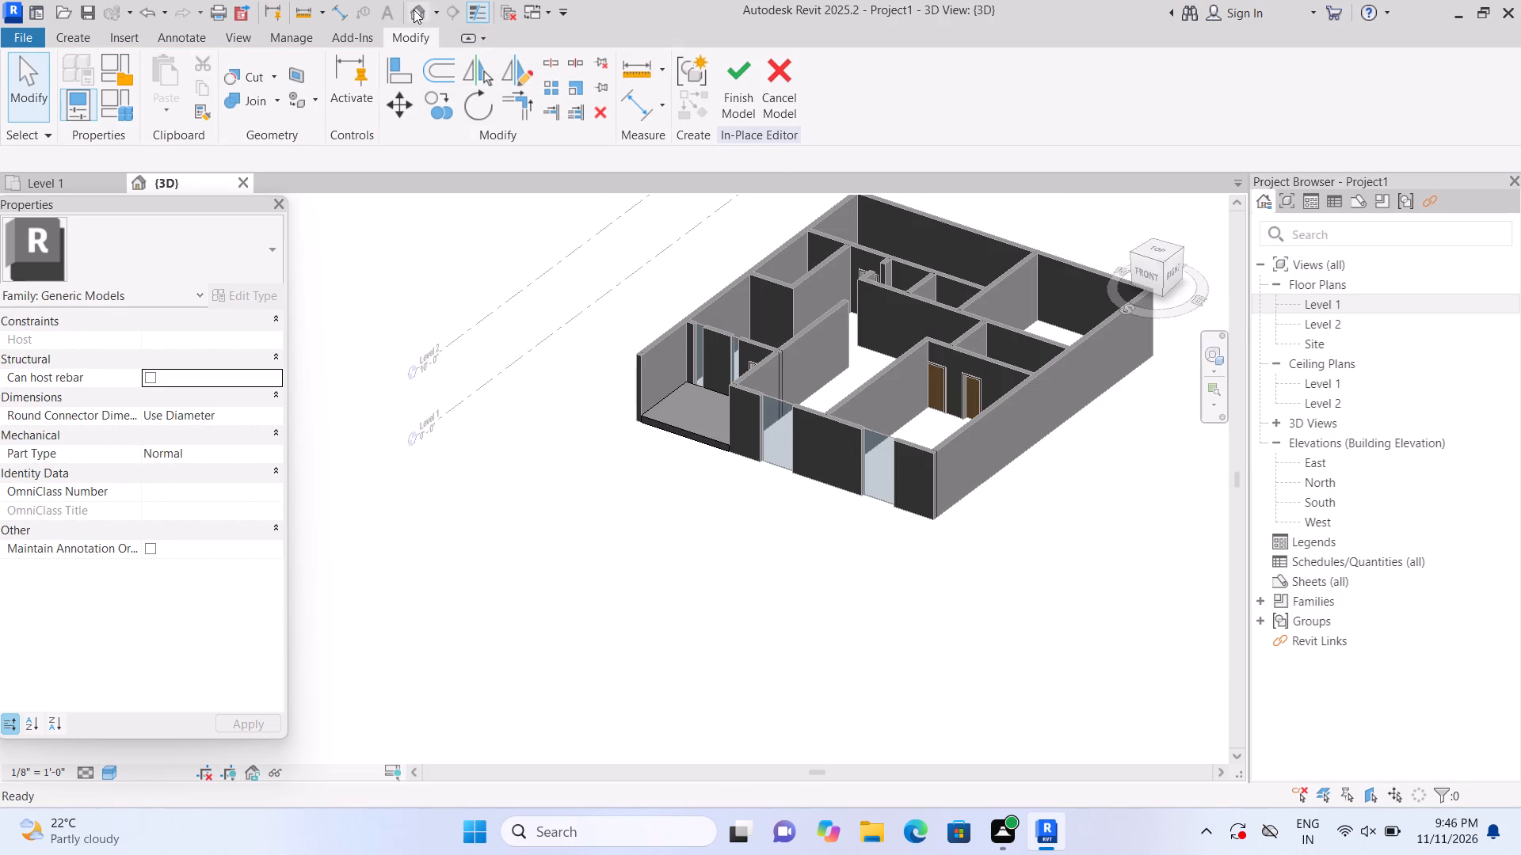
scroll(490, 644, "down", 1)
middle_click_drag(537, 601, 211, 753)
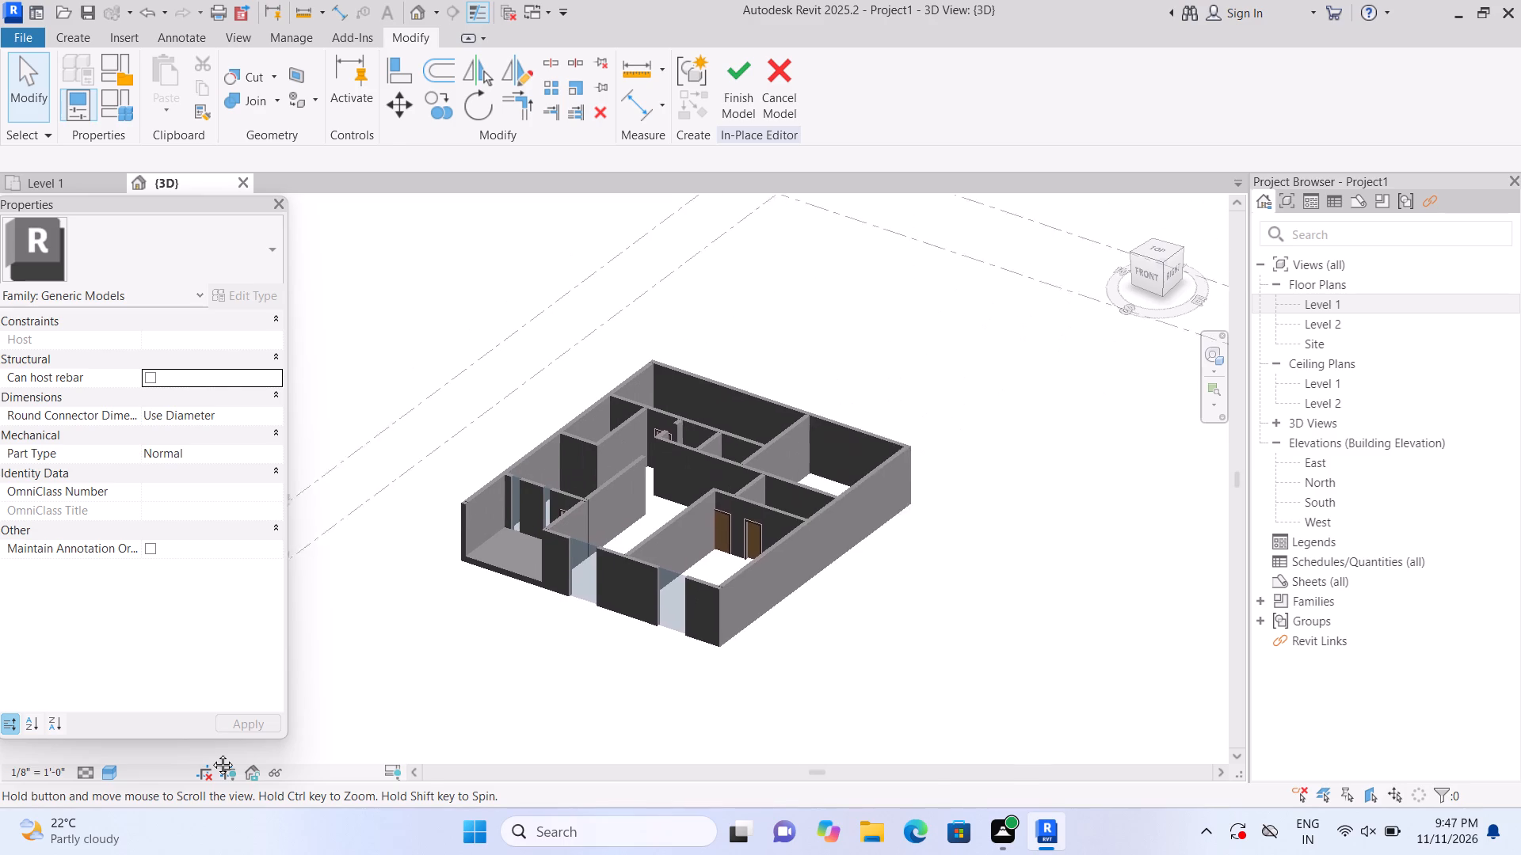
middle_click_drag(211, 753, 222, 743)
scroll(390, 671, "up", 1)
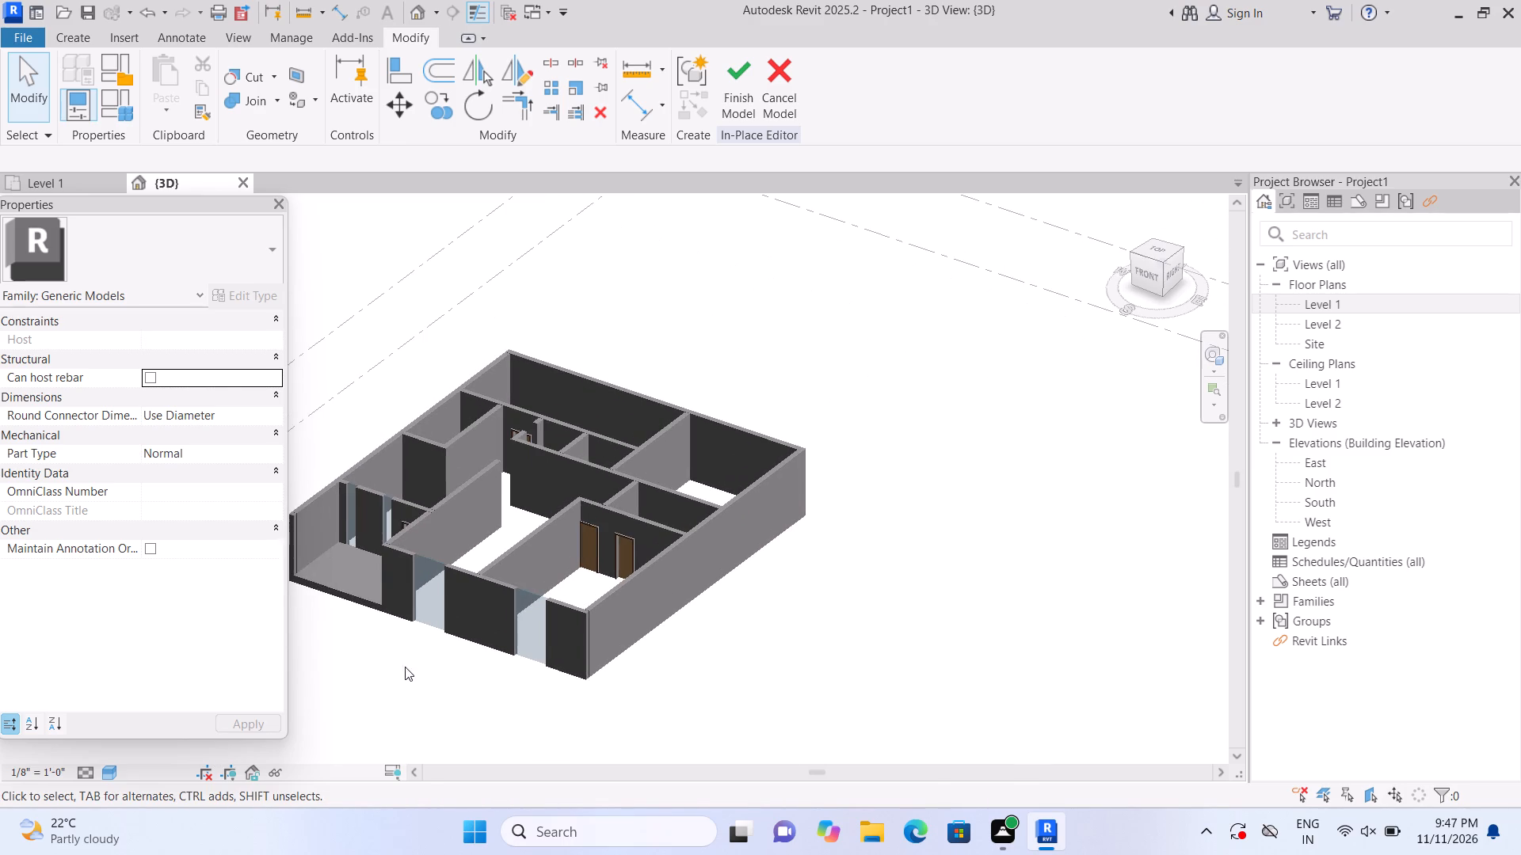
scroll(668, 628, "down", 1)
scroll(370, 671, "up", 3)
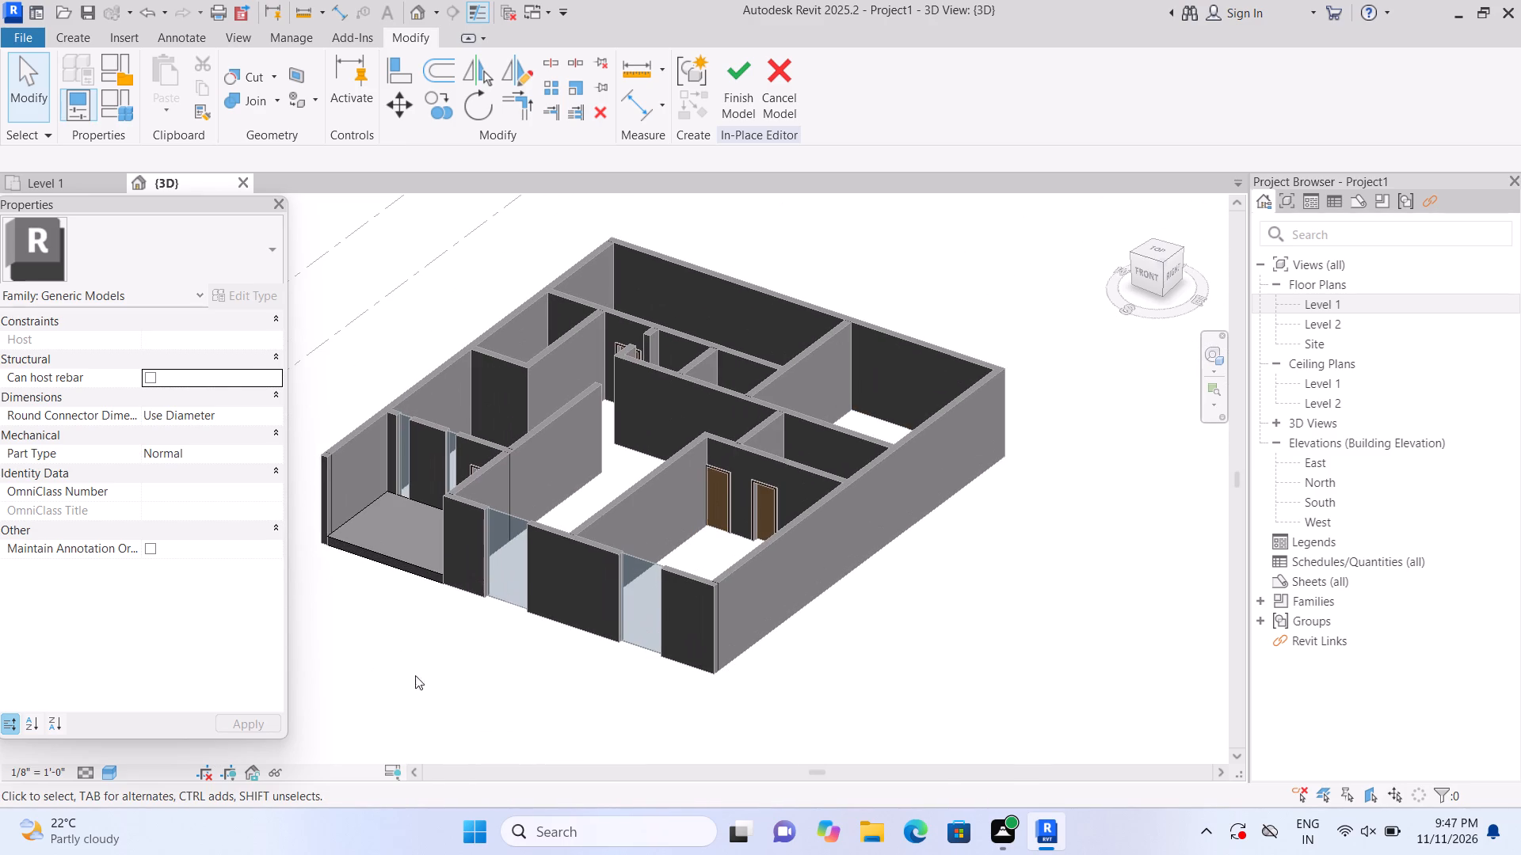
scroll(527, 692, "down", 1)
middle_click_drag(489, 681, 499, 597, "shift")
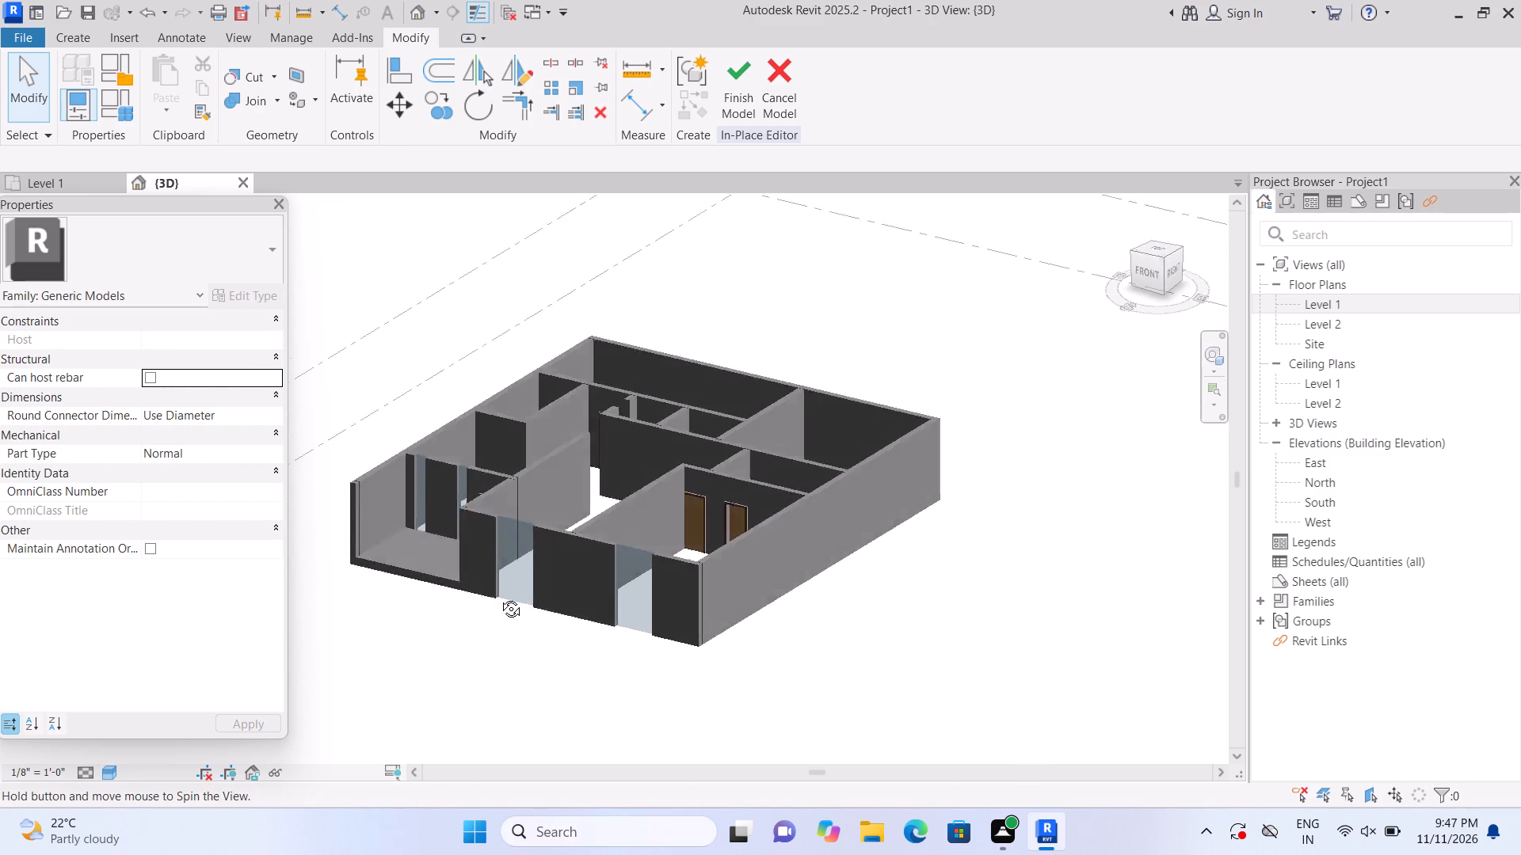
middle_click_drag(499, 597, 467, 360, "shift")
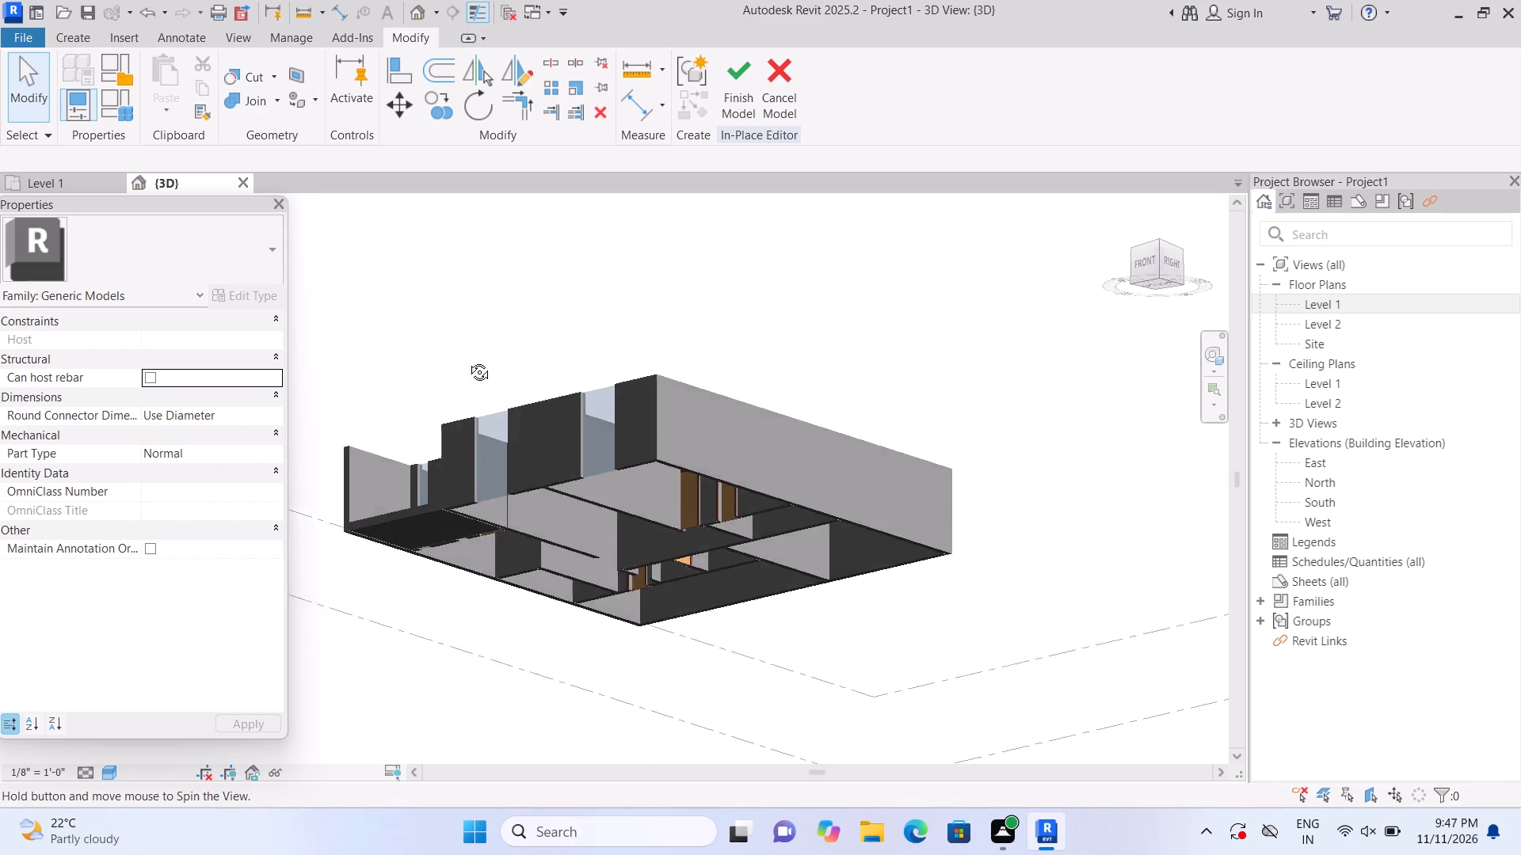
middle_click_drag(467, 360, 475, 336, "shift")
middle_click(475, 336, "shift")
middle_click(513, 292, "shift")
middle_click_drag(473, 690, 501, 568)
middle_click(501, 568)
Start a second extrusion, picking the underside of the north wall near the northwest corner as its work plane.
scroll(544, 579, "up", 2)
scroll(667, 530, "up", 5)
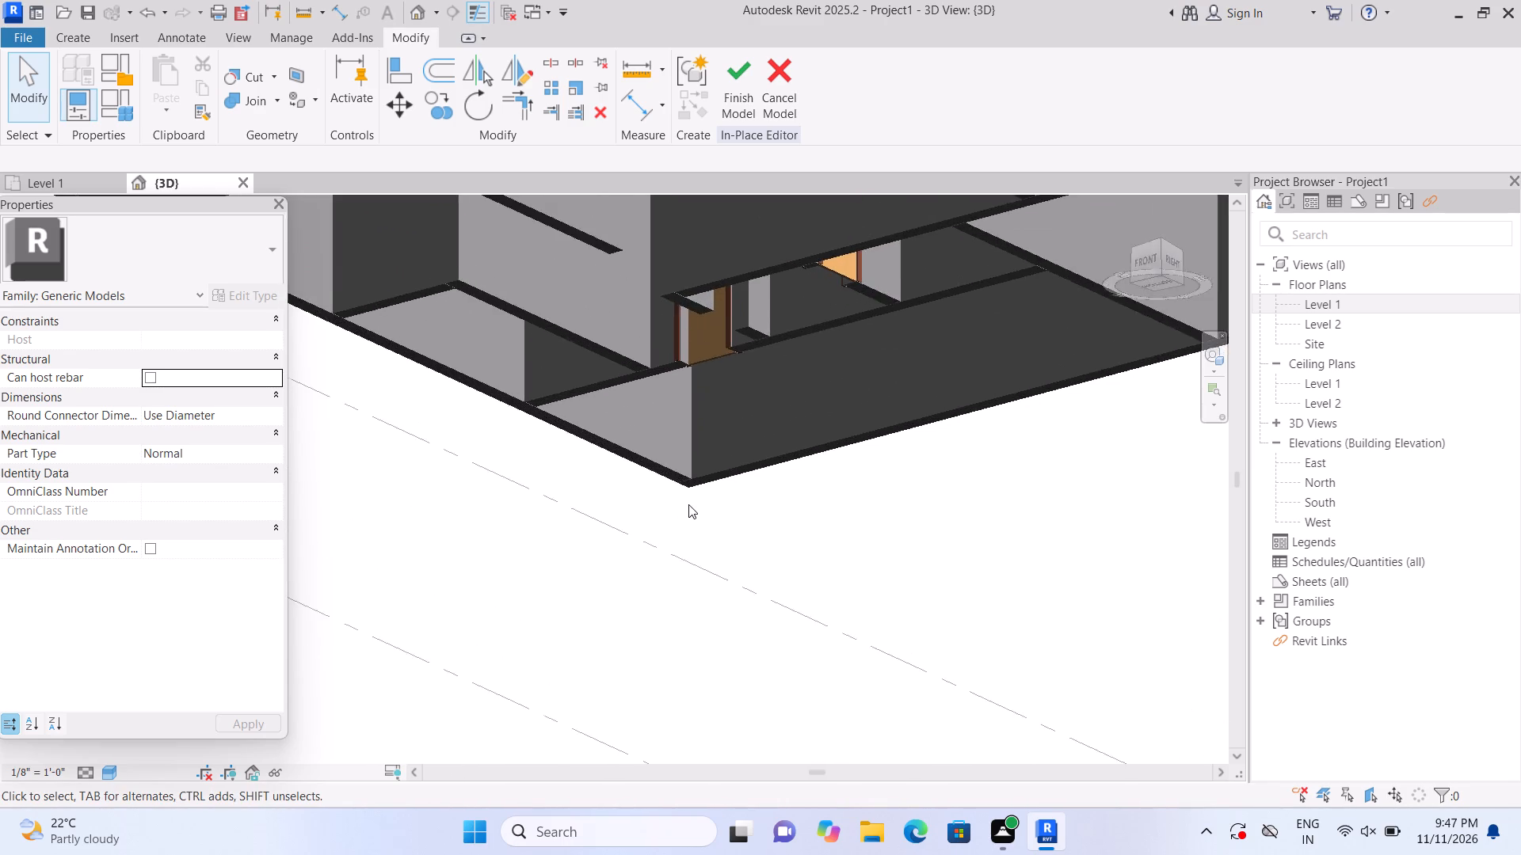
scroll(688, 504, "up", 1)
left_click(85, 35)
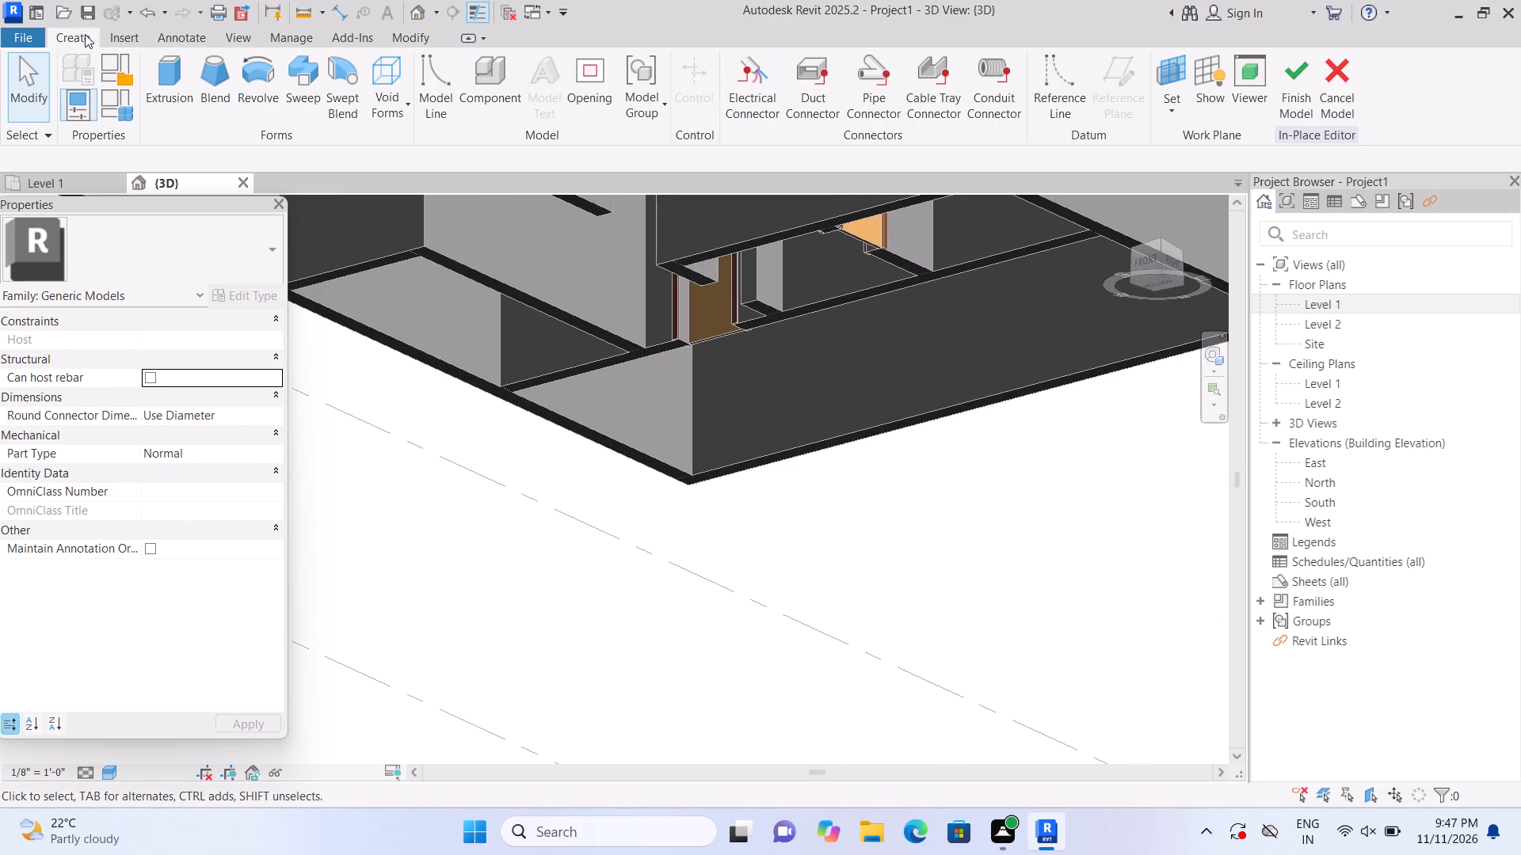
left_click(166, 74)
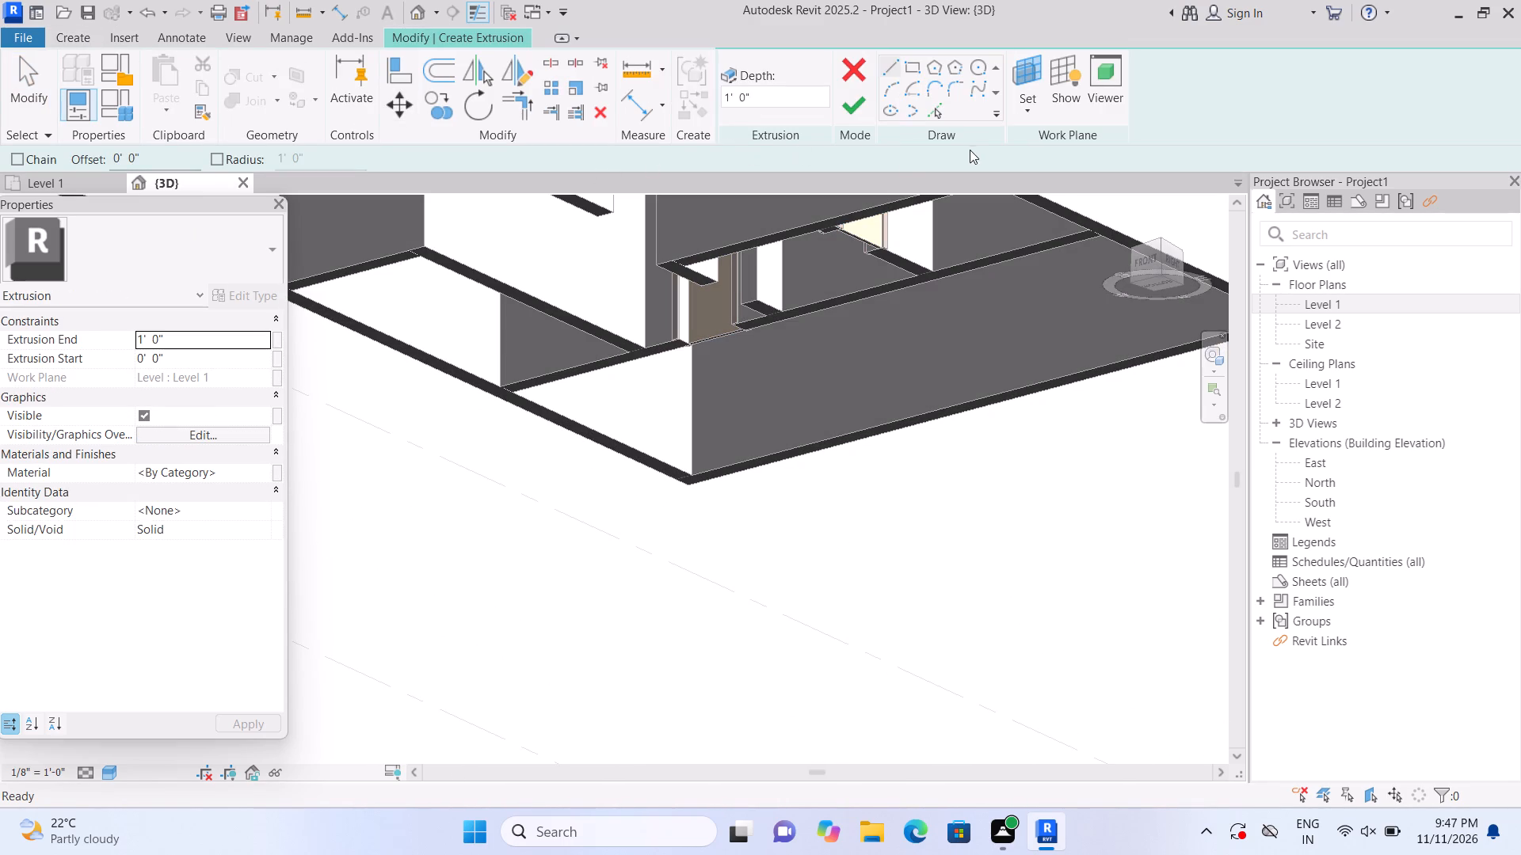
left_click(1029, 112)
left_click(1060, 173)
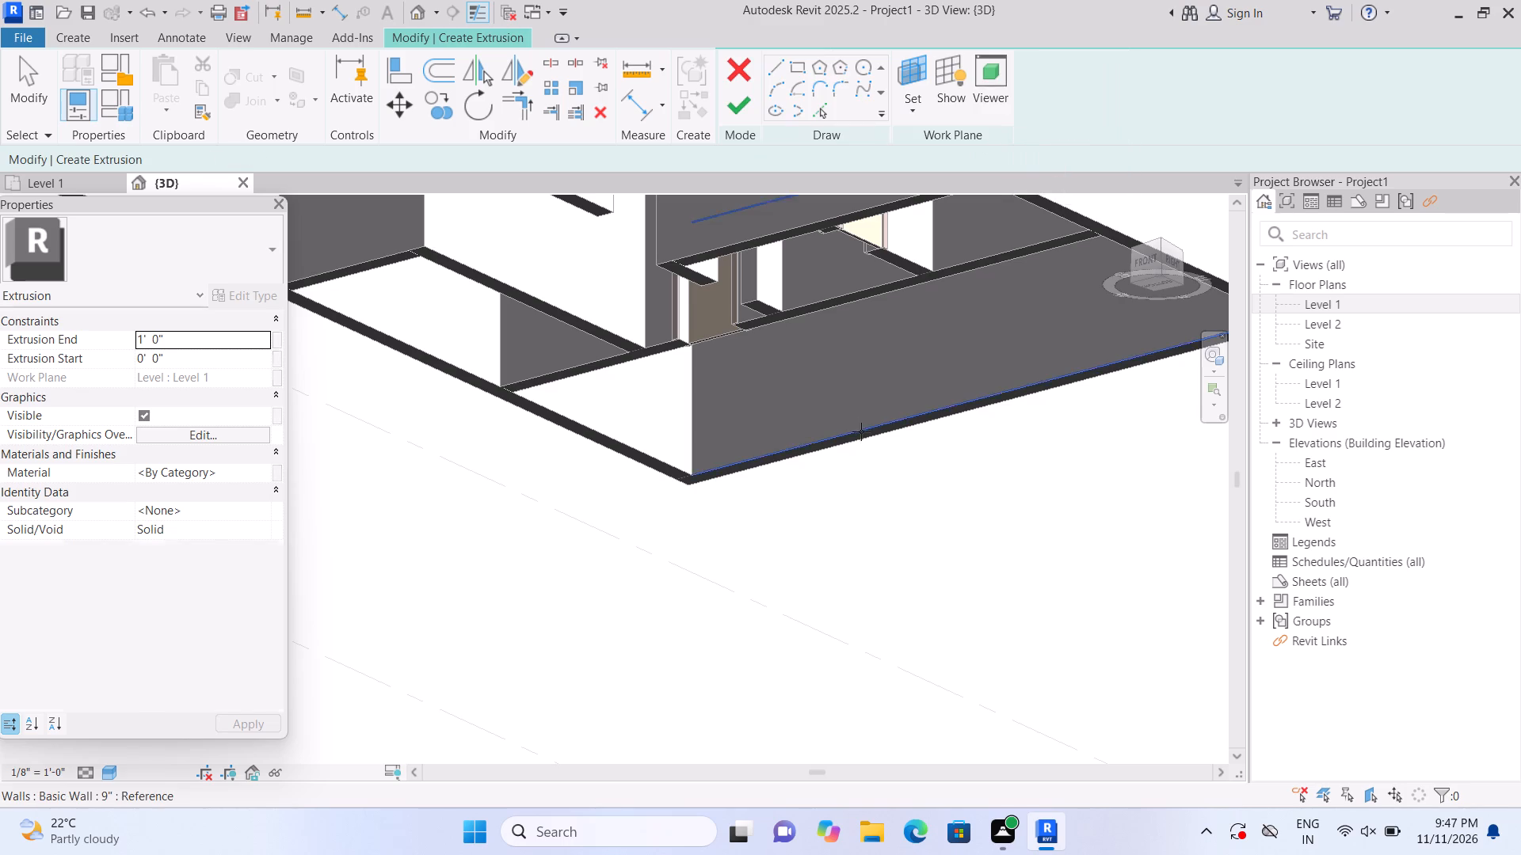
scroll(861, 431, "up", 2)
scroll(654, 608, "up", 7)
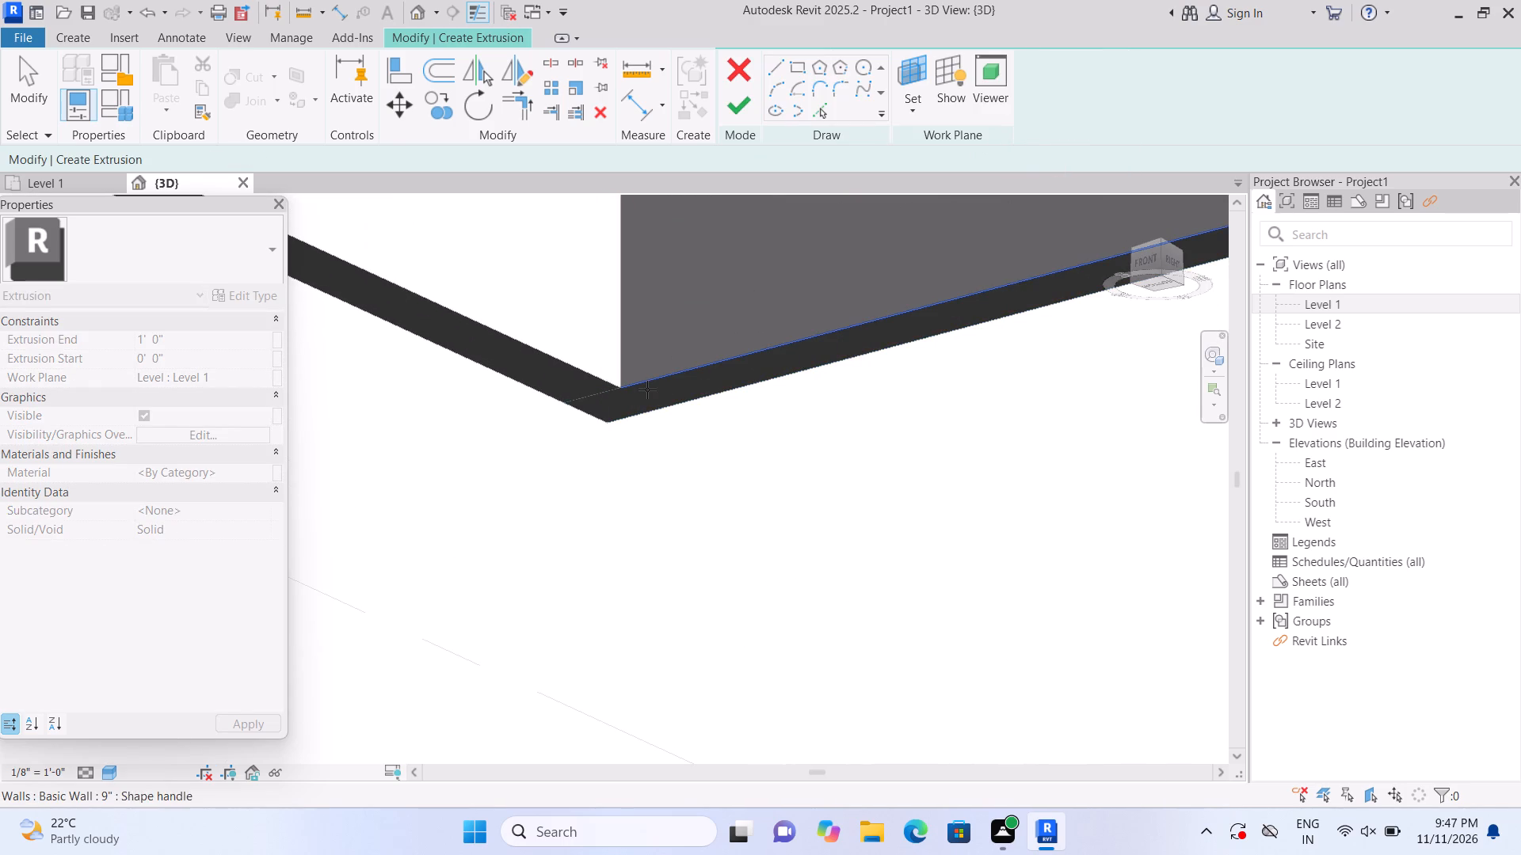
scroll(650, 400, "up", 4)
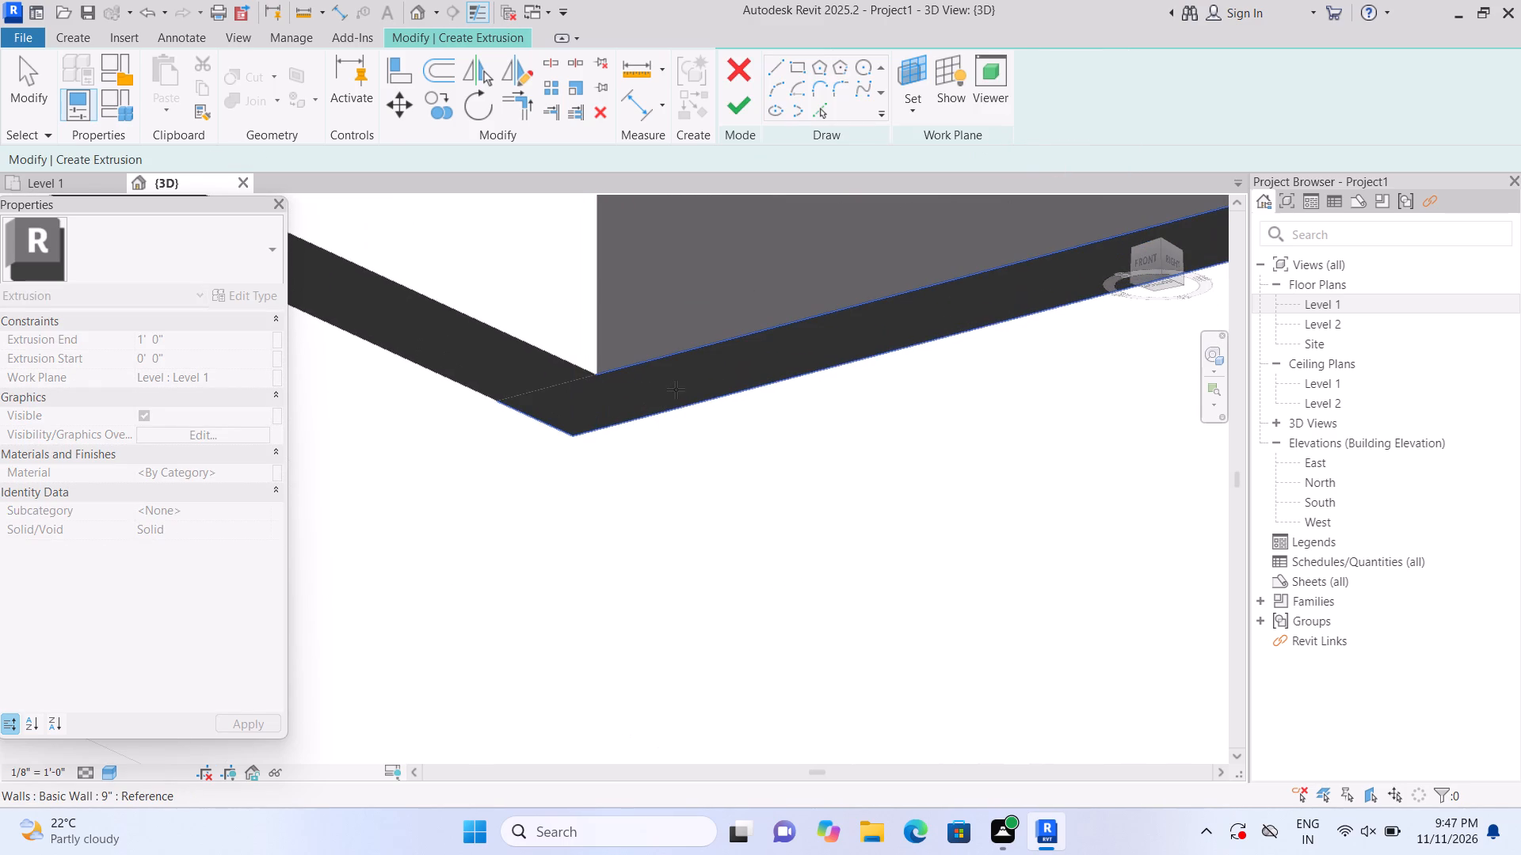
left_click(677, 388)
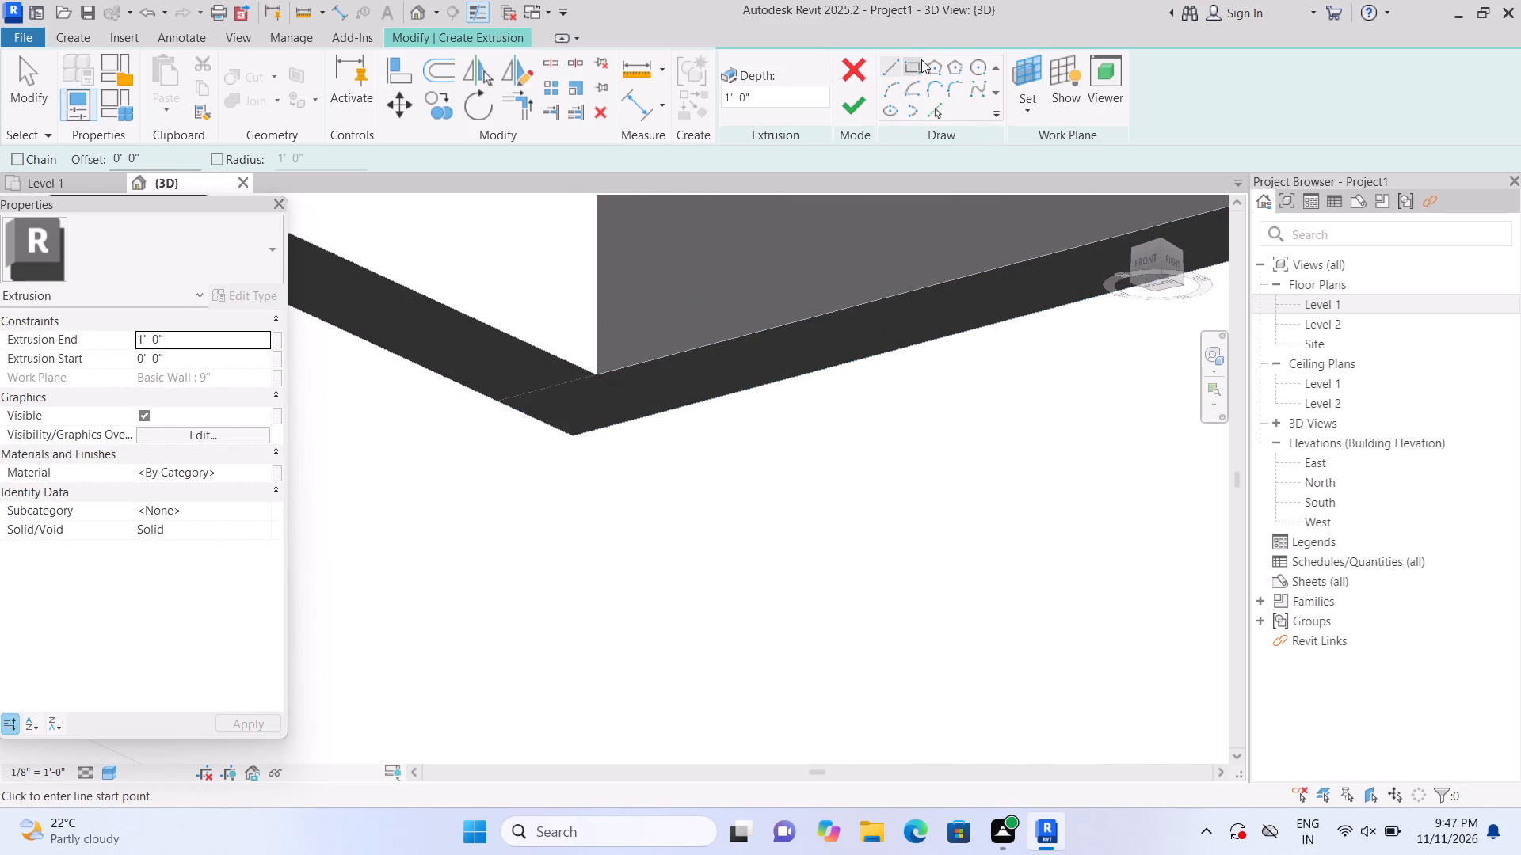
Sketch a rectangle from the building's northwest outer corner to its southeast outer corner and finish the extrusion at 1' depth.
left_click(913, 65)
scroll(655, 418, "up", 3)
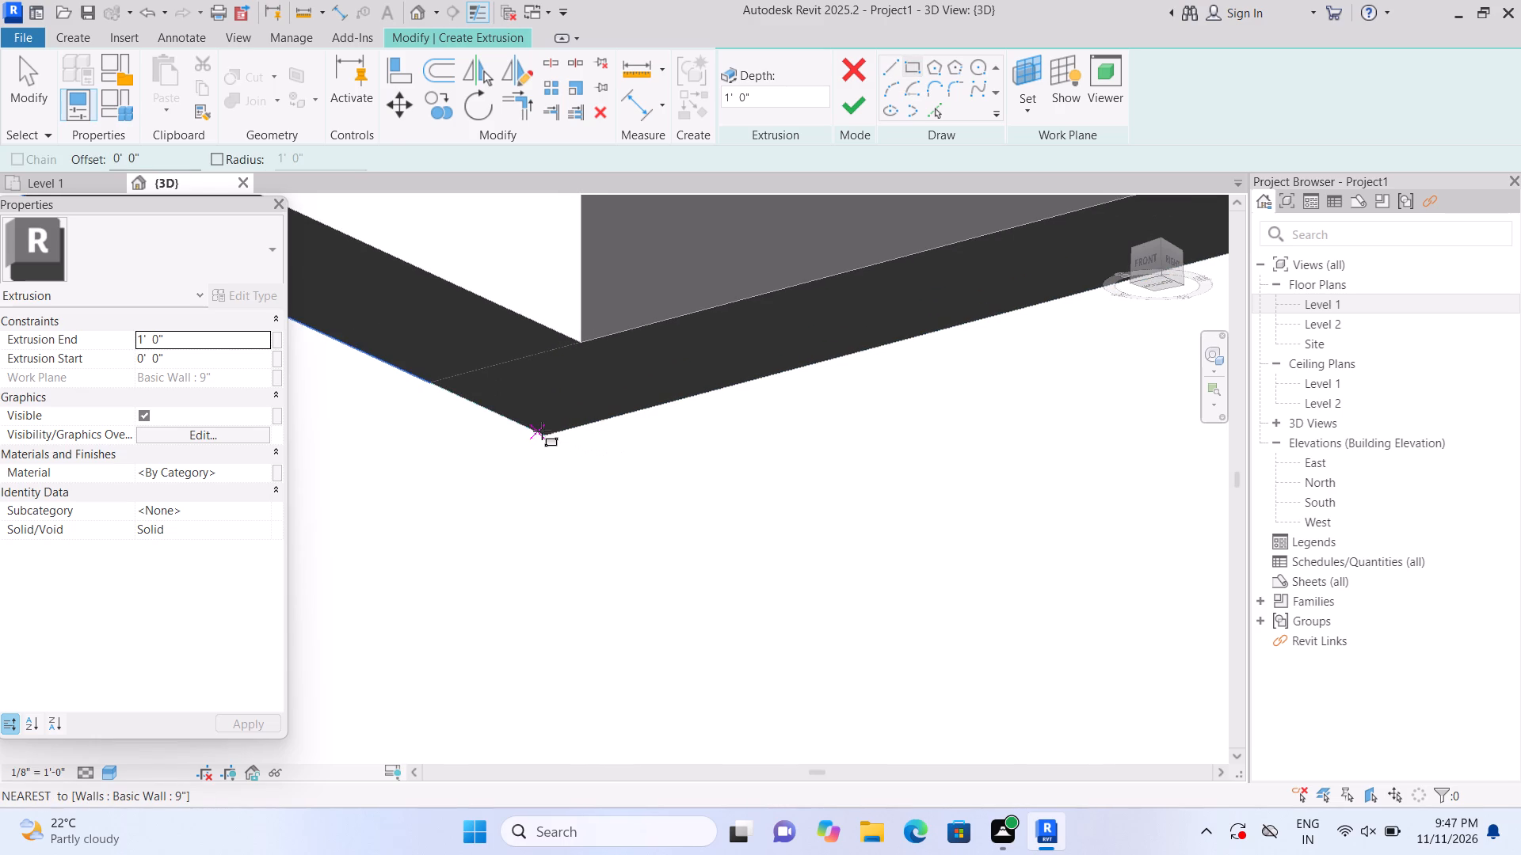
left_click(545, 436)
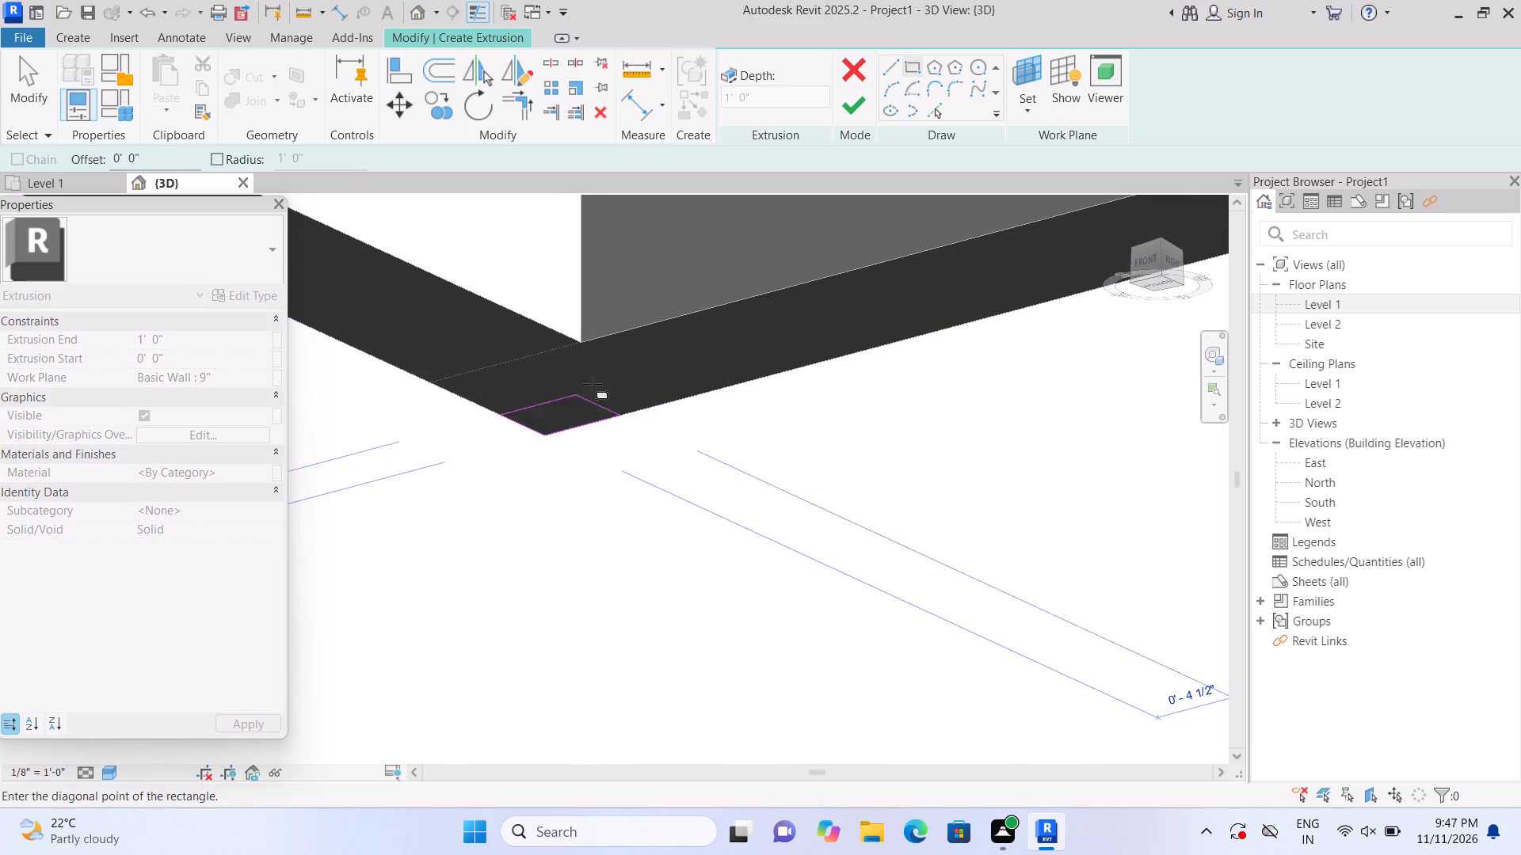
scroll(635, 367, "down", 17)
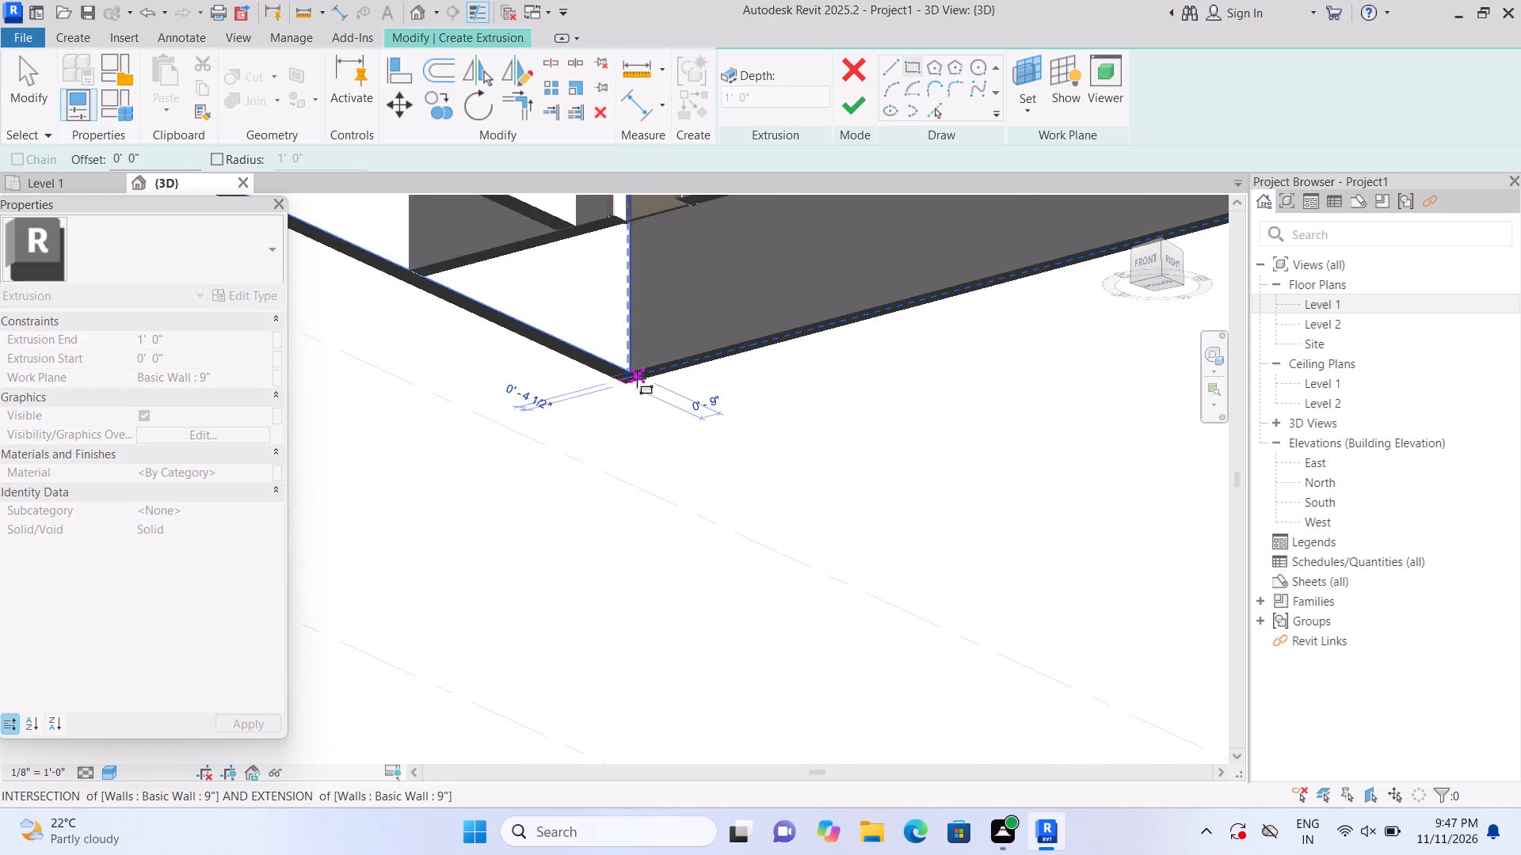
scroll(637, 378, "down", 10)
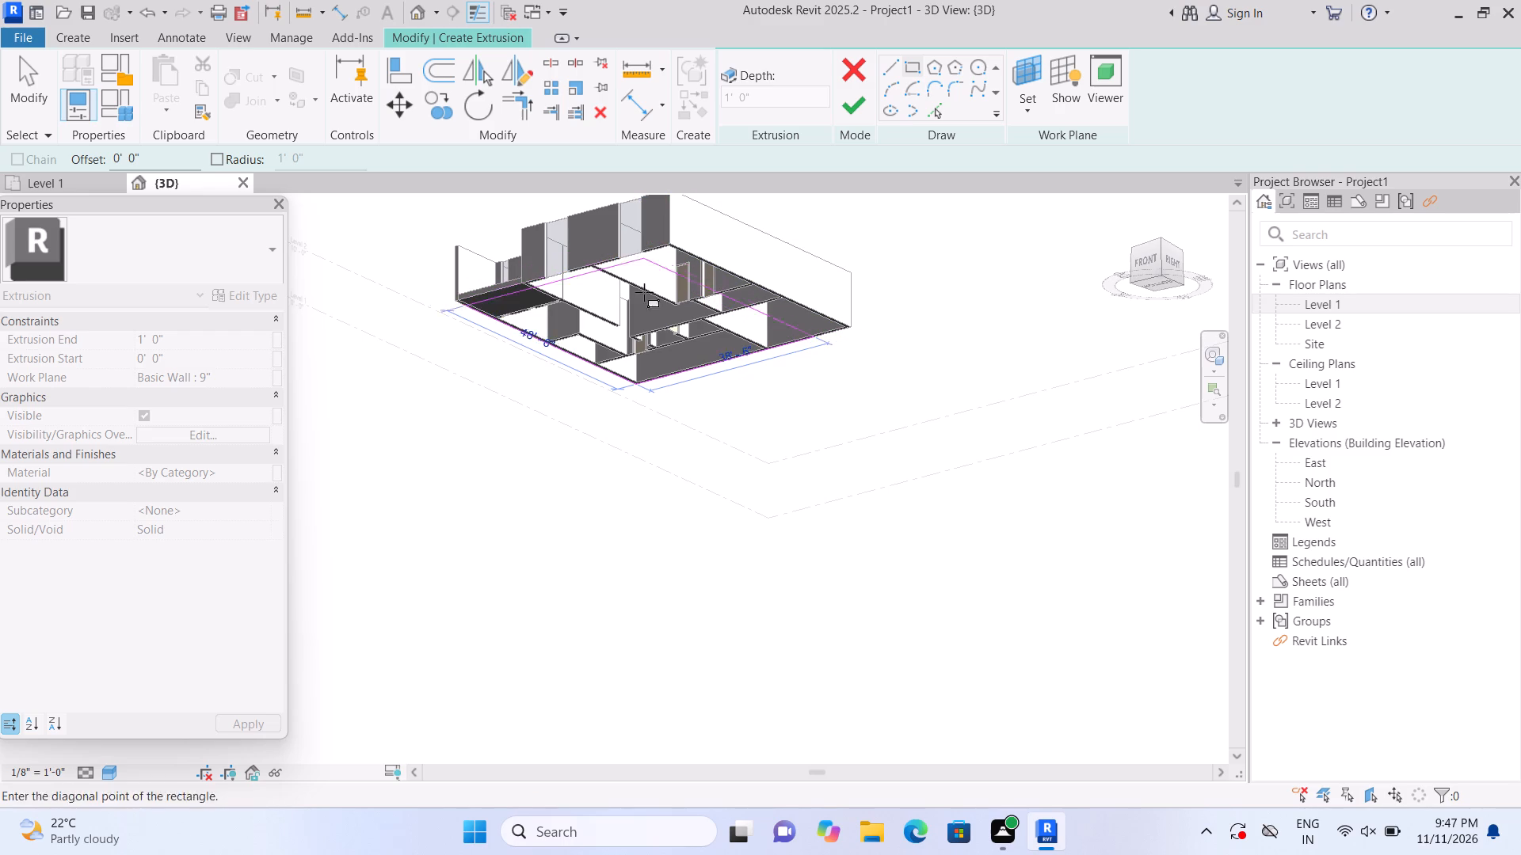
scroll(658, 273, "up", 3)
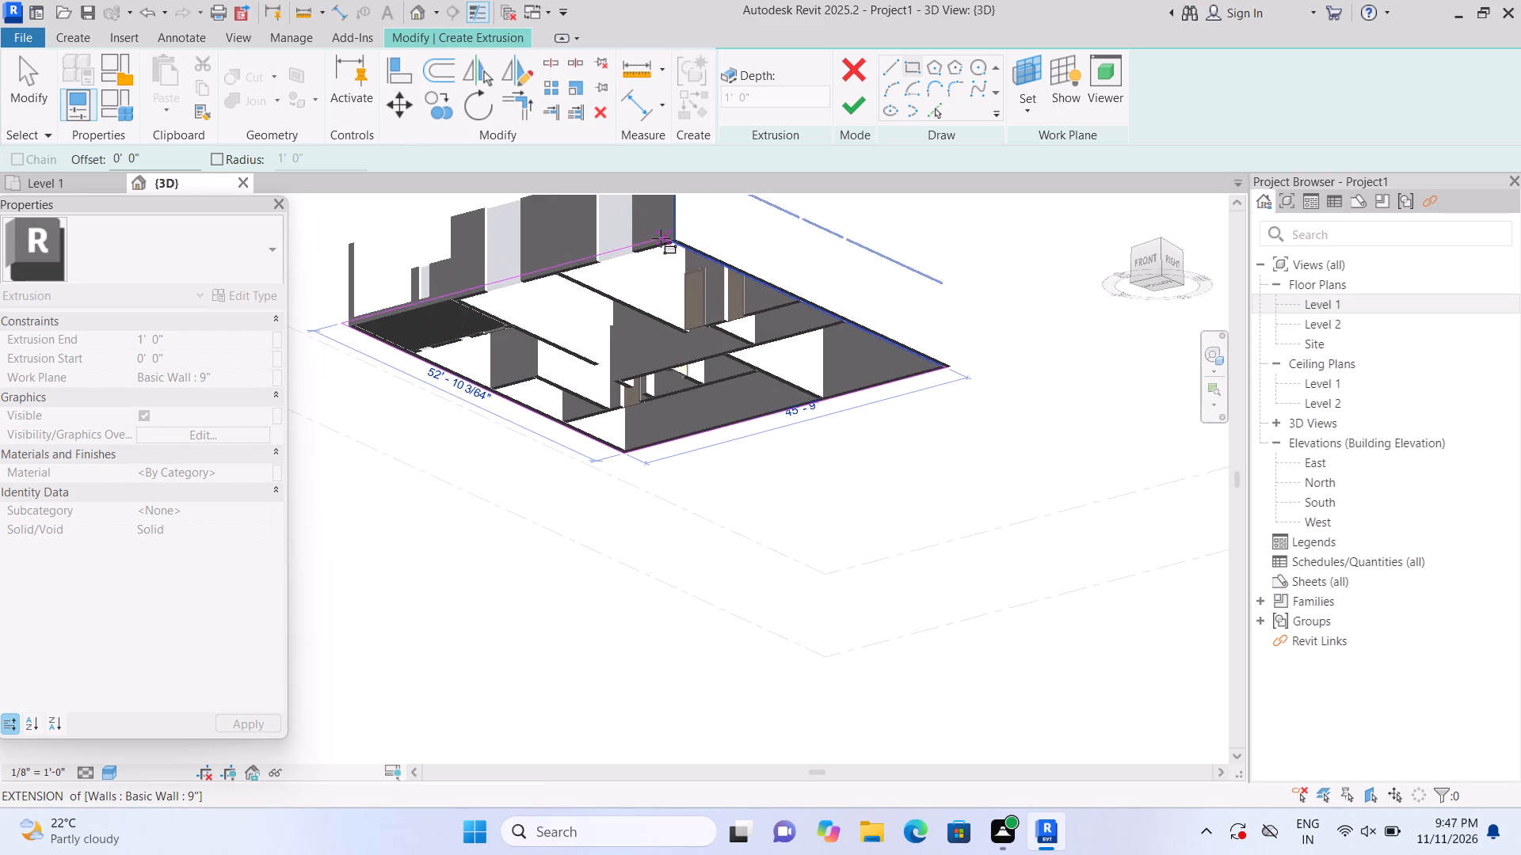
middle_click_drag(668, 255, 671, 282)
middle_click_drag(671, 282, 675, 383)
scroll(675, 382, "up", 5)
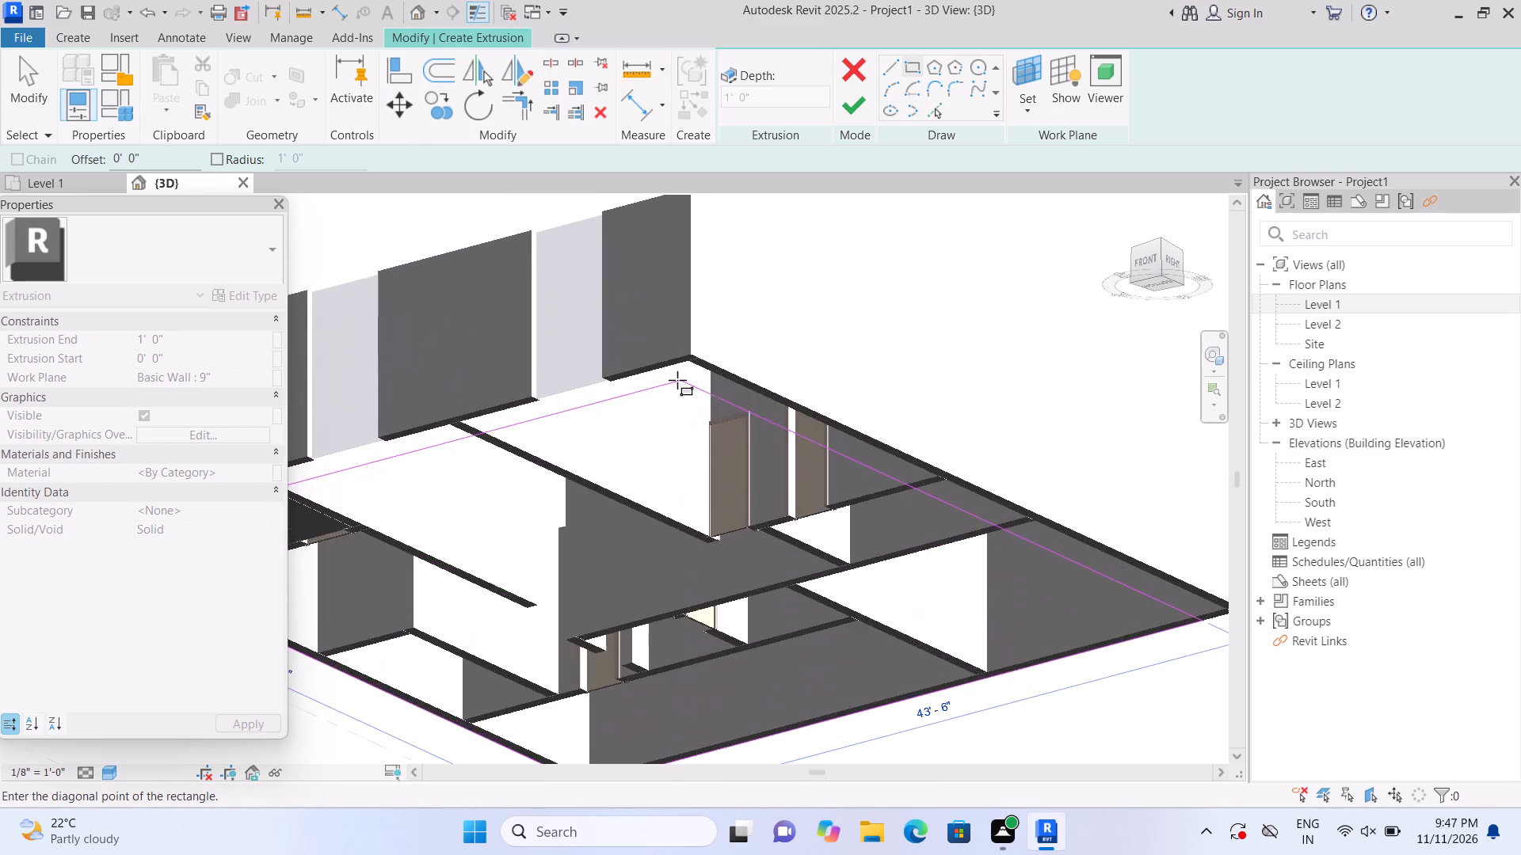
scroll(679, 380, "up", 9)
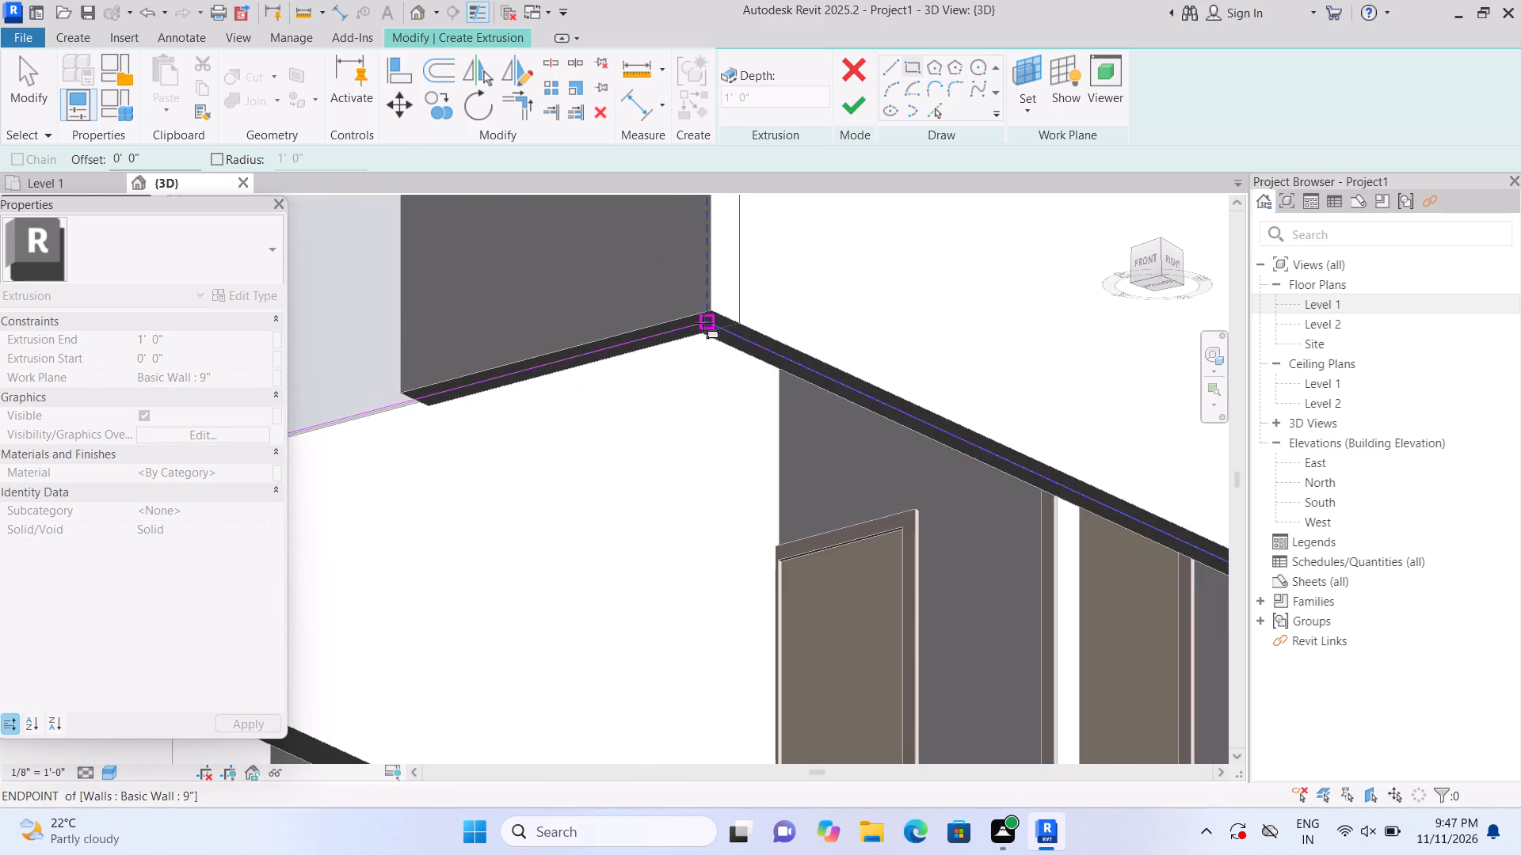
scroll(703, 323, "up", 5)
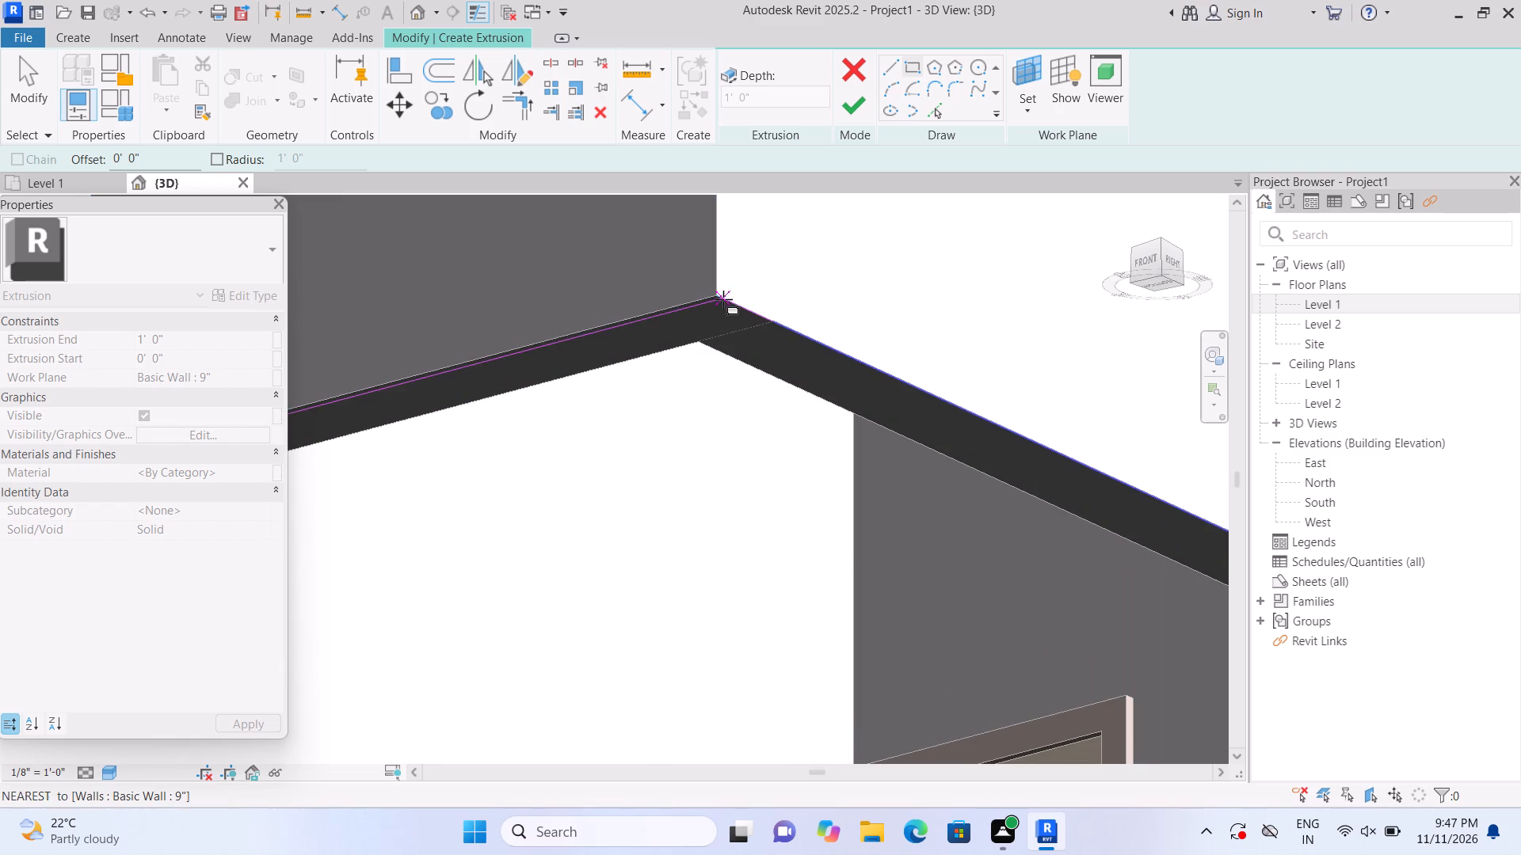
left_click(716, 292)
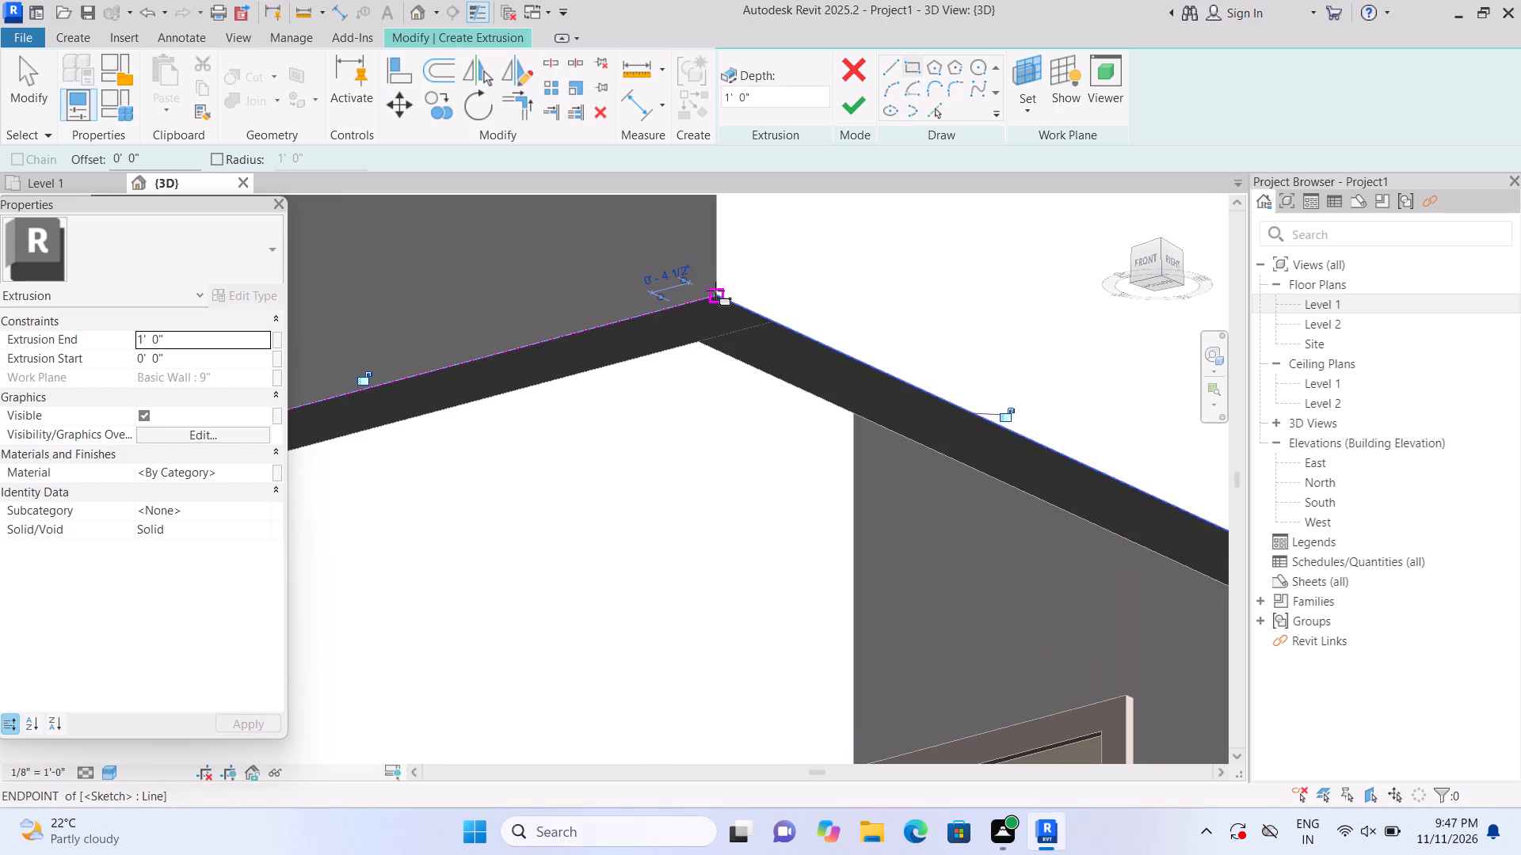
left_click(845, 116)
scroll(842, 243, "down", 15)
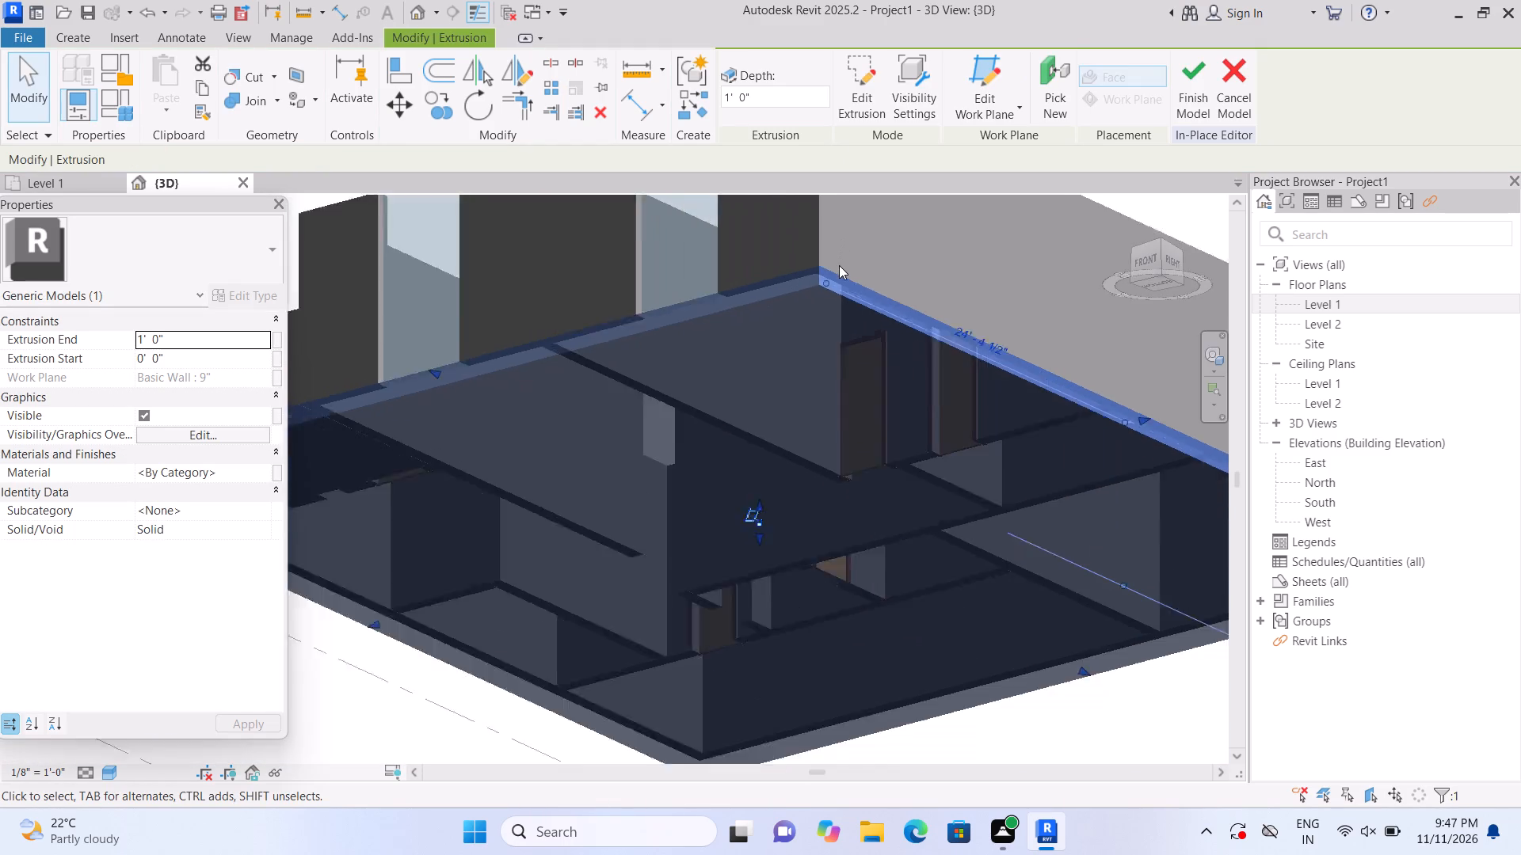
scroll(839, 265, "down", 4)
left_click(528, 553)
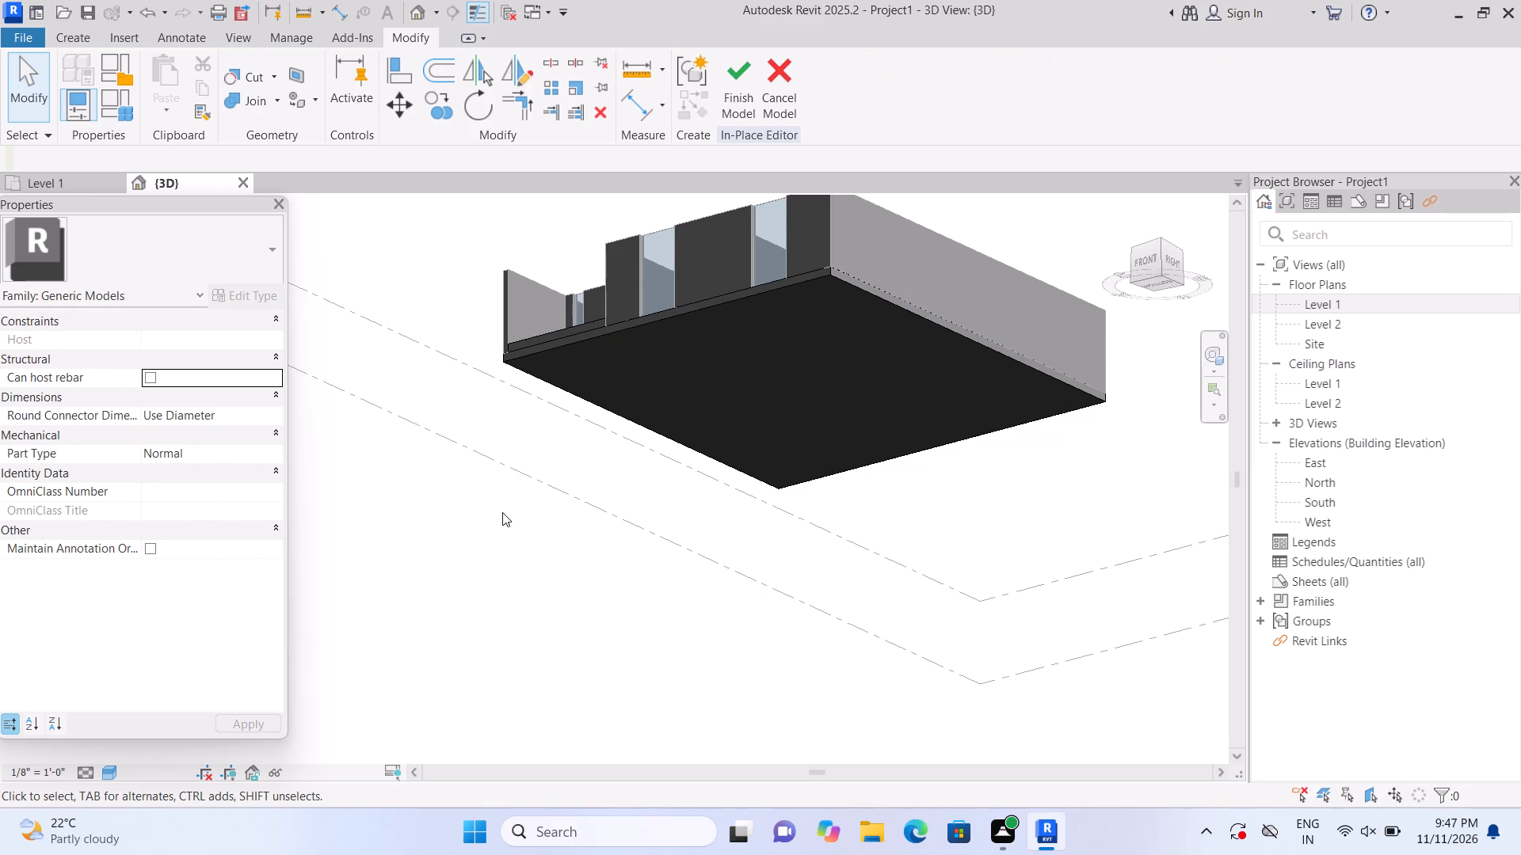
middle_click_drag(498, 511, 471, 767, "shift")
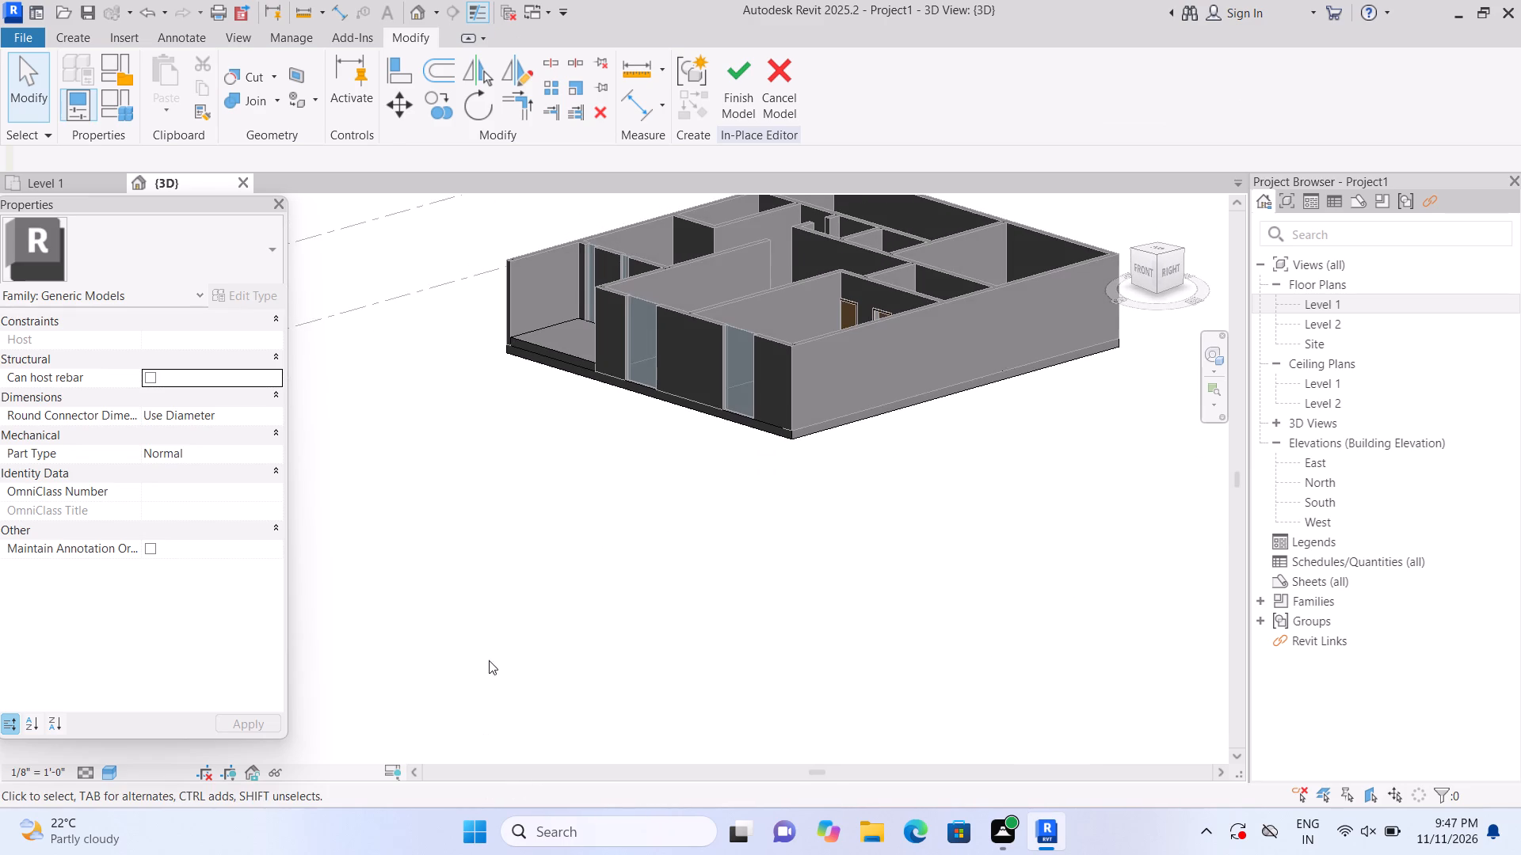
Examine the footprint slab's edges beneath the open southwest room and along the south wall in the 3D view.
middle_click(565, 703)
middle_click(575, 710)
middle_click_drag(646, 547, 587, 698)
middle_click_drag(616, 674, 615, 686)
scroll(609, 685, "up", 4)
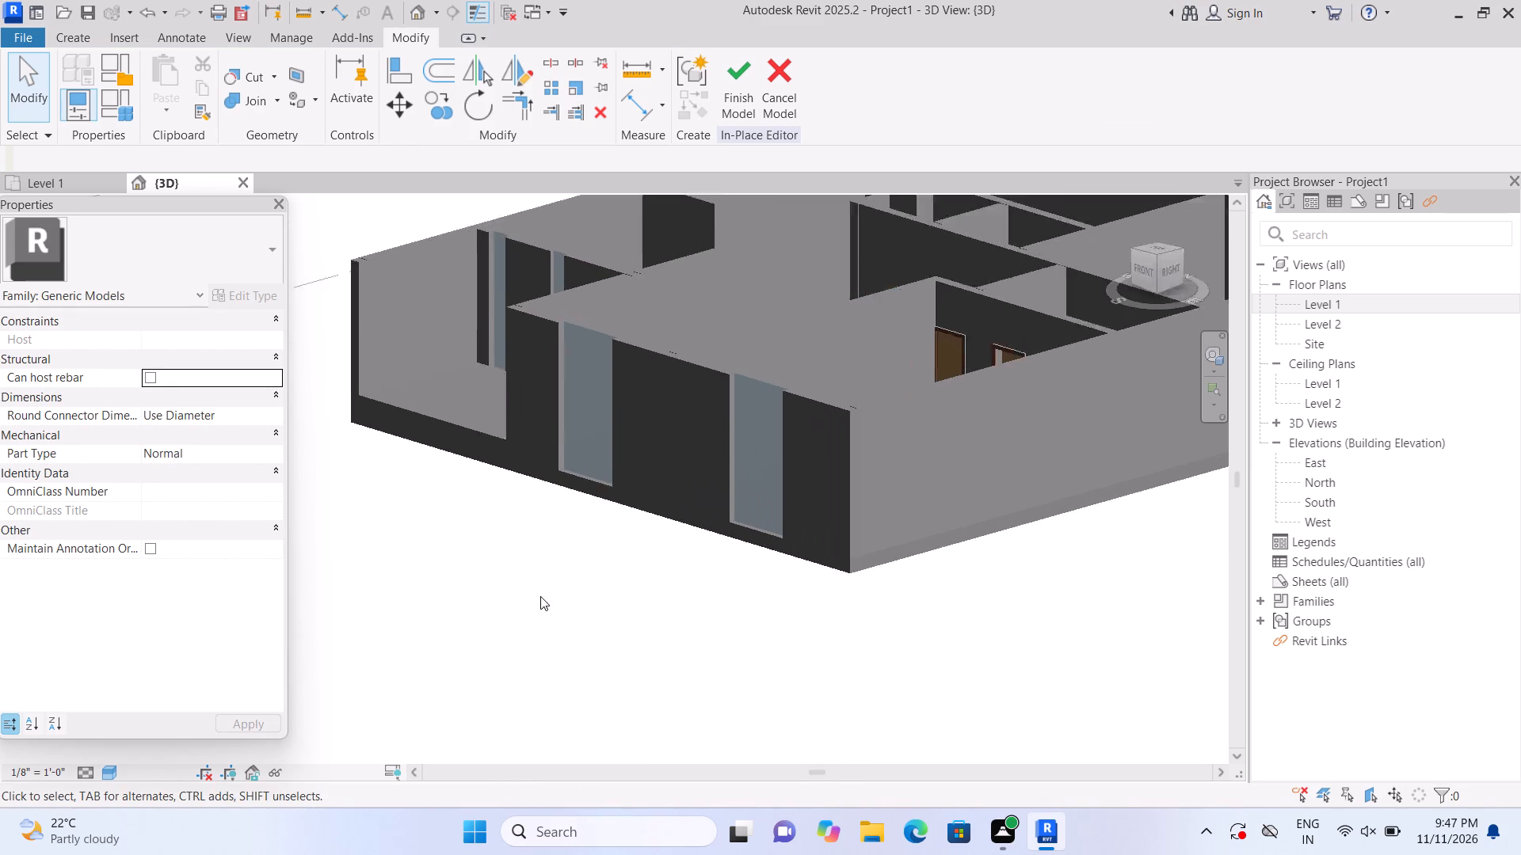
scroll(540, 596, "up", 1)
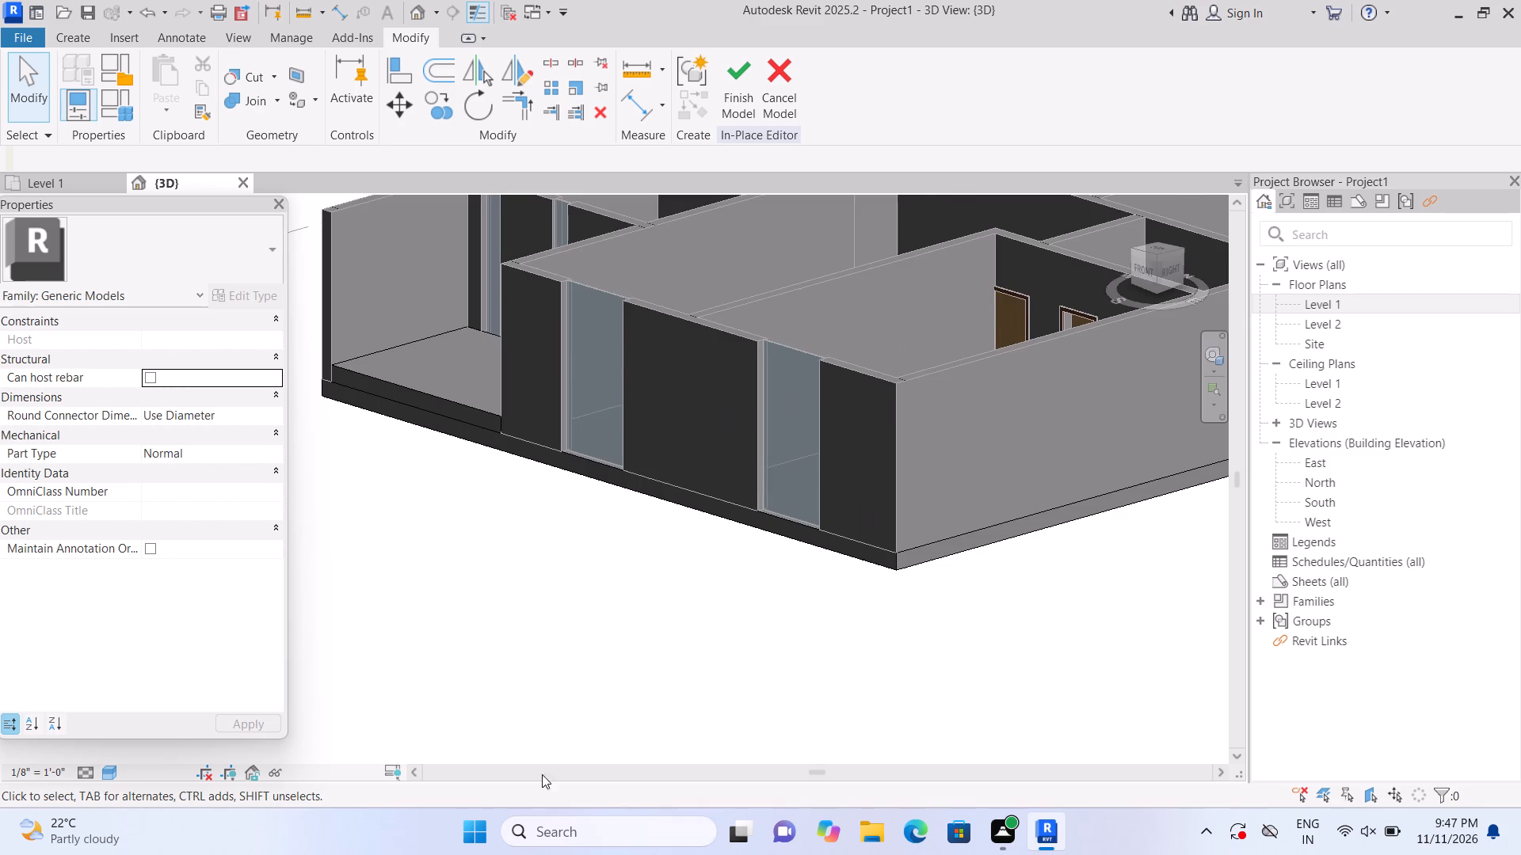
scroll(548, 733, "down", 2)
middle_click_drag(551, 660, 517, 779)
scroll(505, 733, "up", 1)
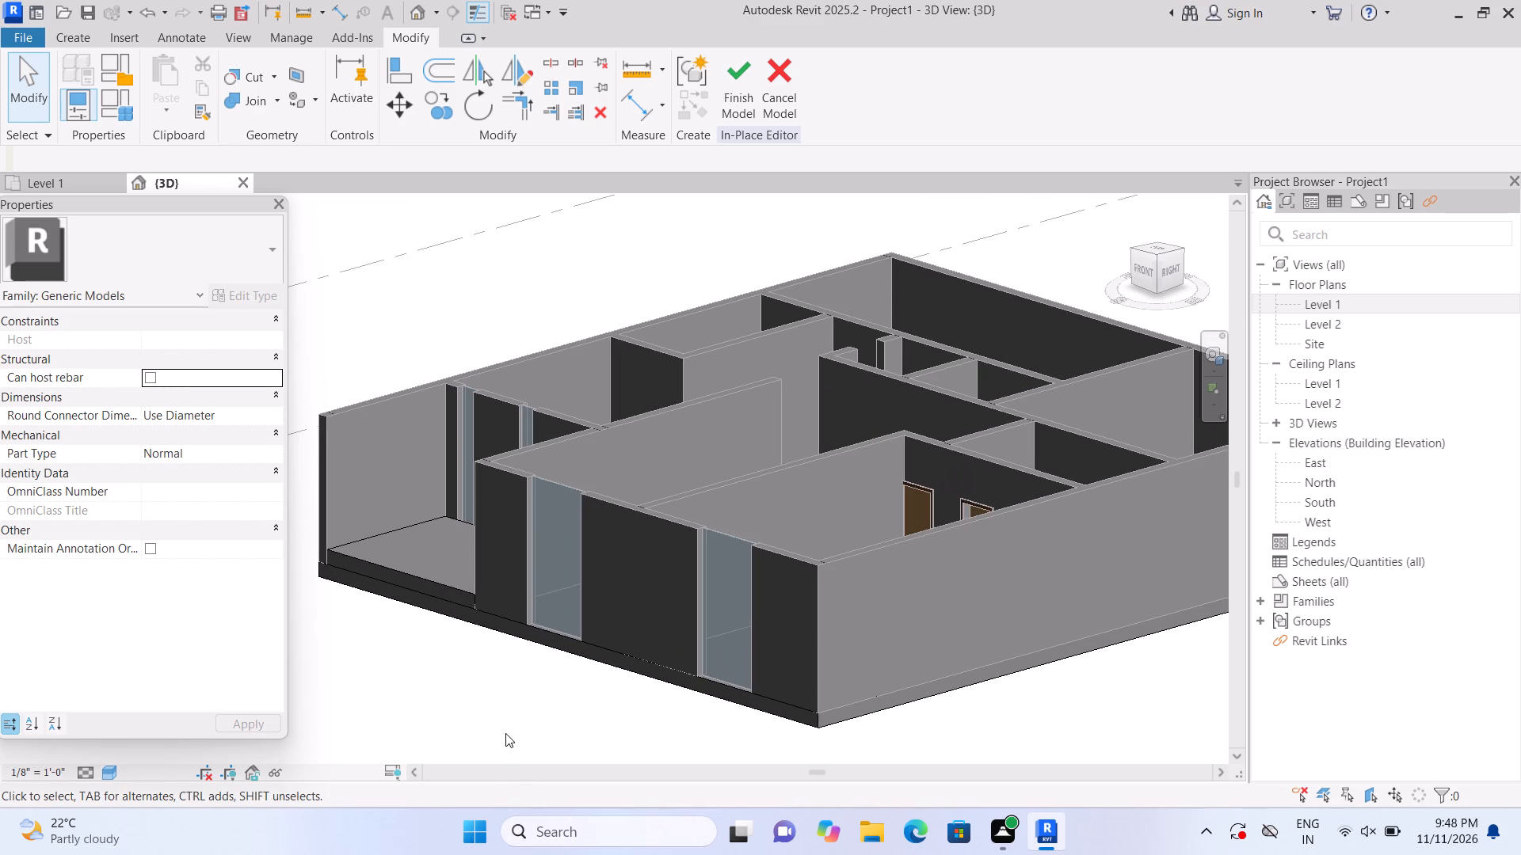
scroll(242, 691, "up", 11)
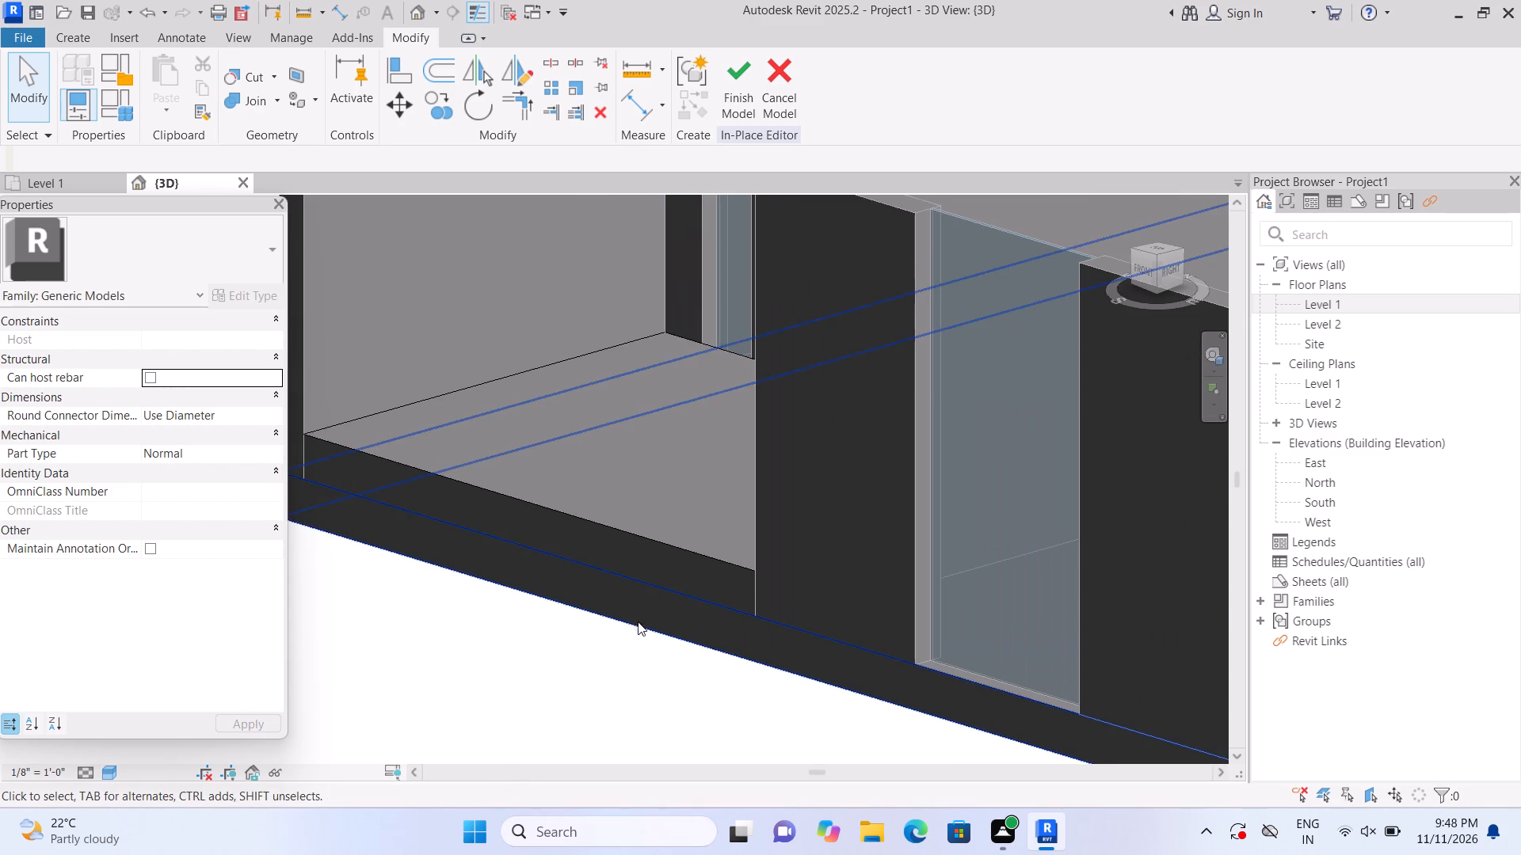
scroll(632, 624, "down", 2)
middle_click_drag(369, 648, 435, 673)
scroll(546, 591, "up", 2)
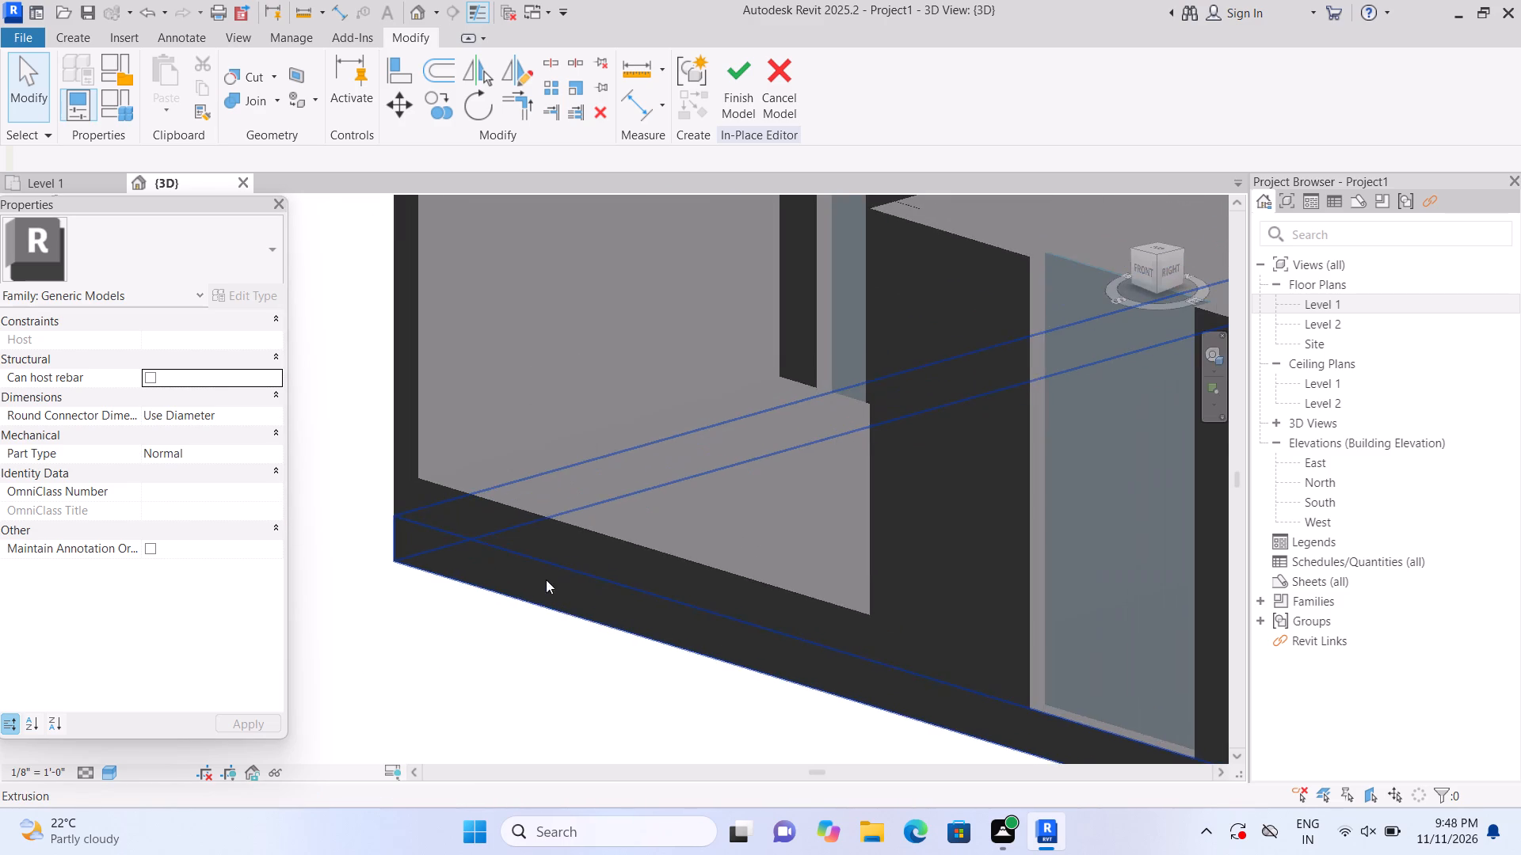
scroll(531, 623, "down", 4)
scroll(526, 633, "up", 4)
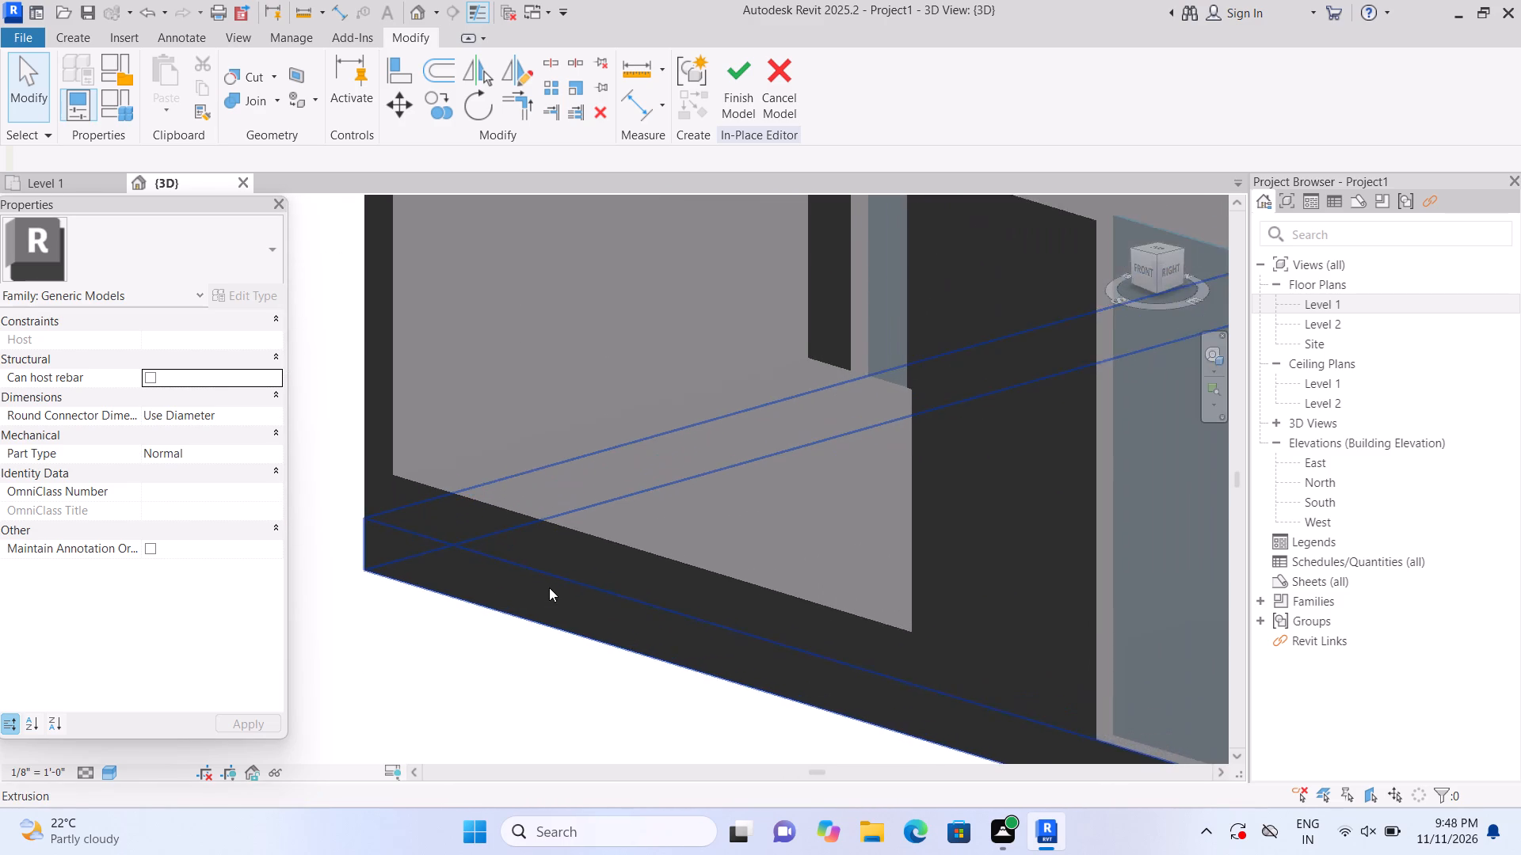
scroll(549, 587, "up", 2)
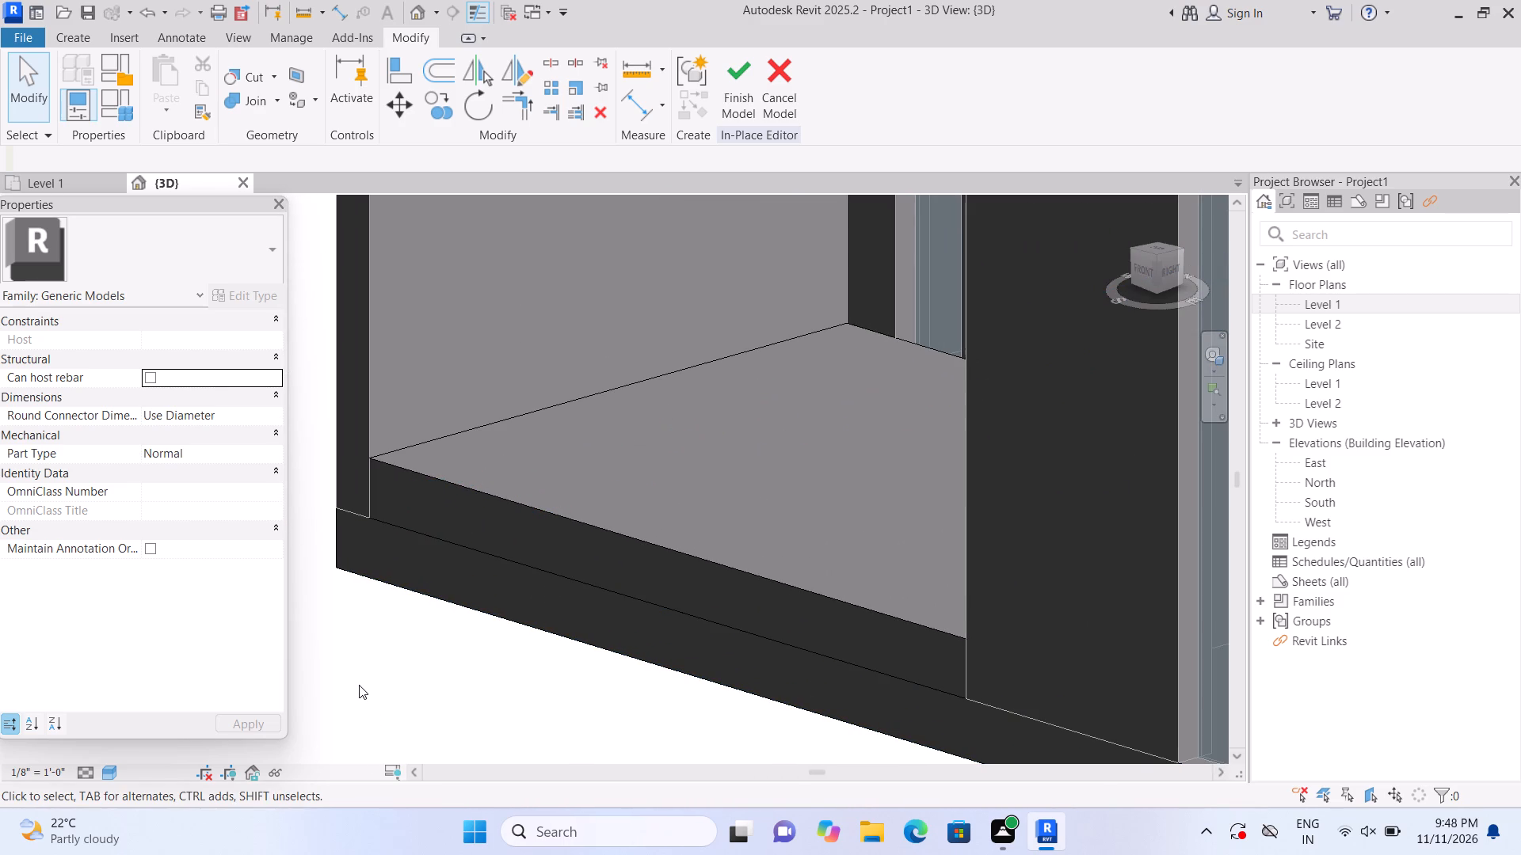
scroll(372, 626, "down", 3)
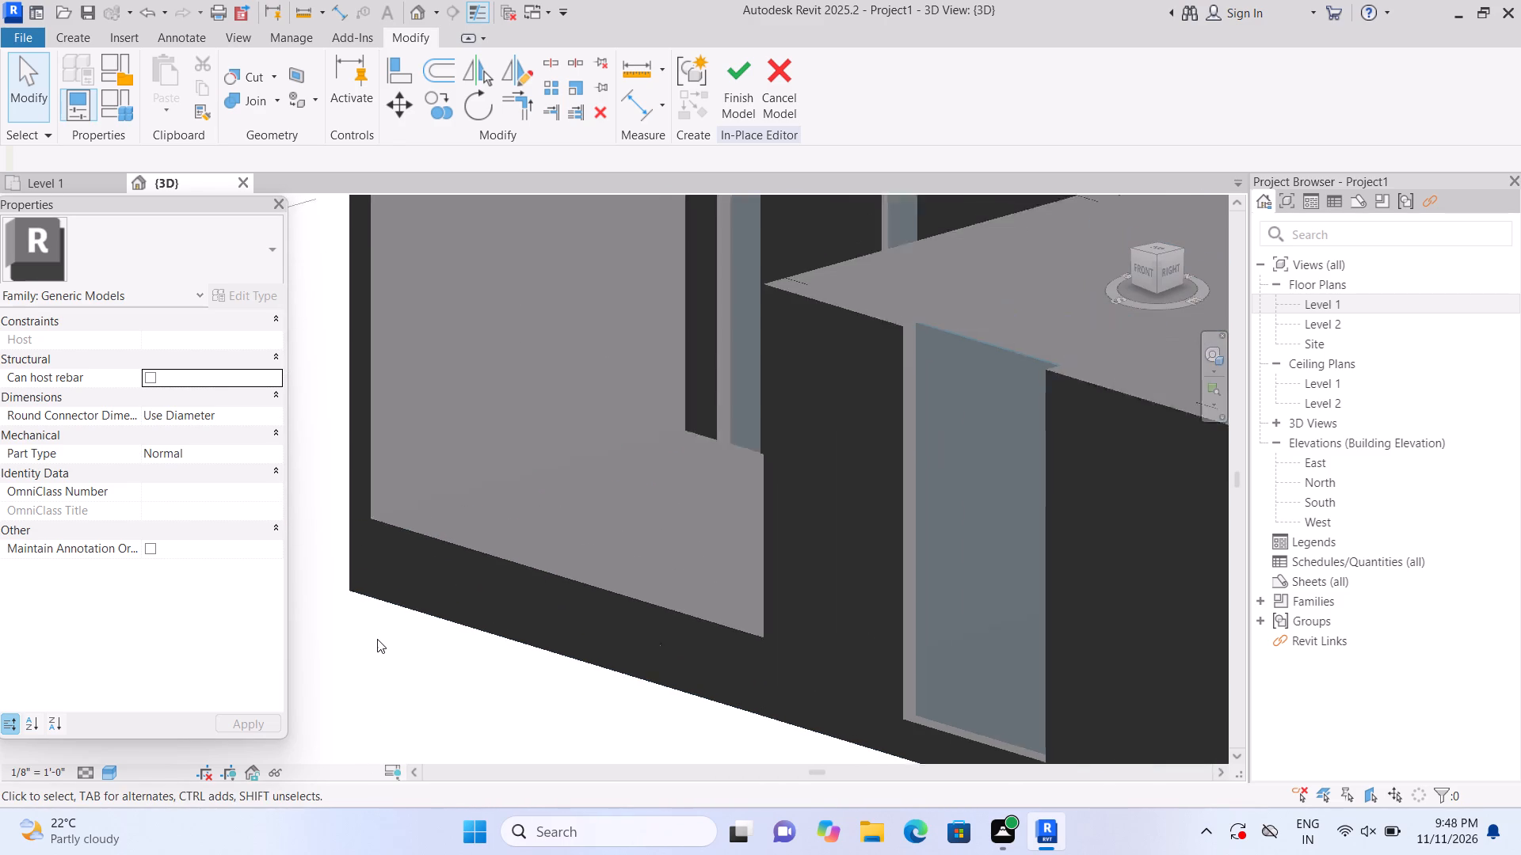
scroll(377, 639, "down", 1)
scroll(376, 666, "up", 3)
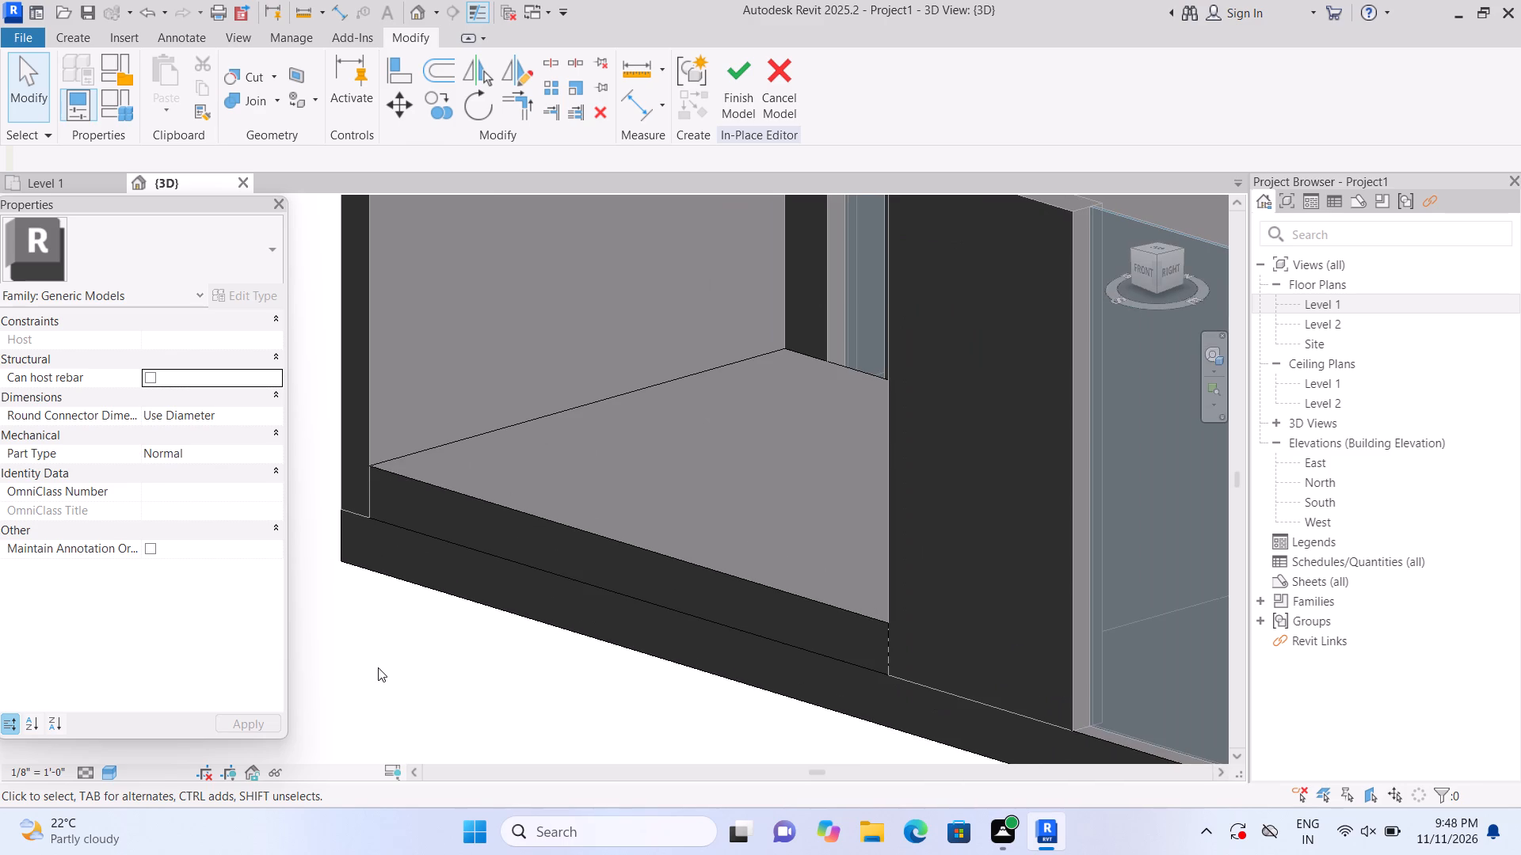
scroll(378, 667, "down", 10)
middle_click_drag(395, 692, 377, 671)
scroll(383, 682, "down", 1)
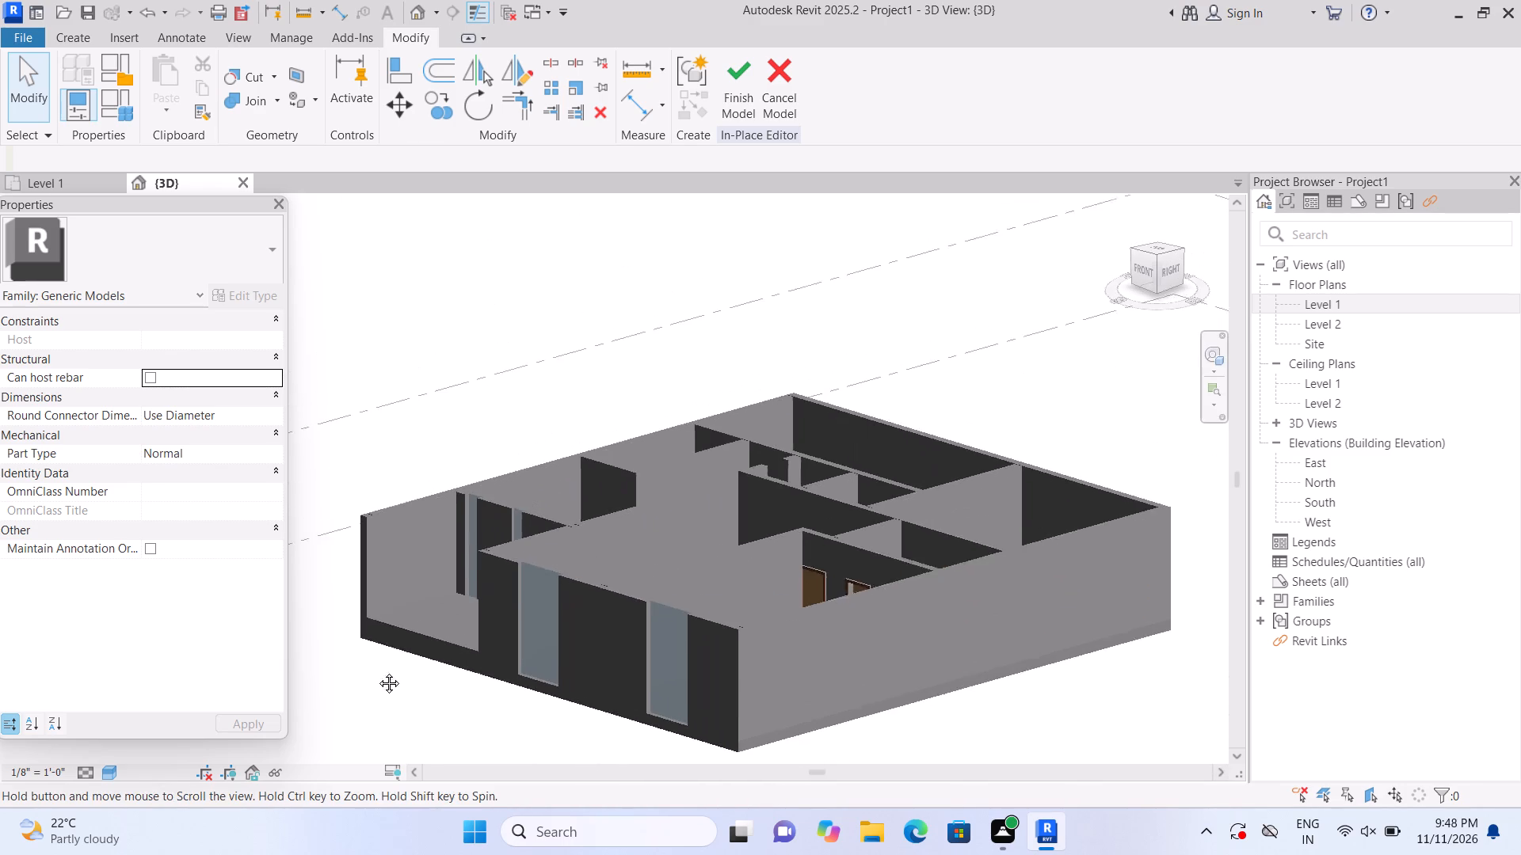
middle_click_drag(377, 671, 368, 594)
scroll(402, 603, "up", 1)
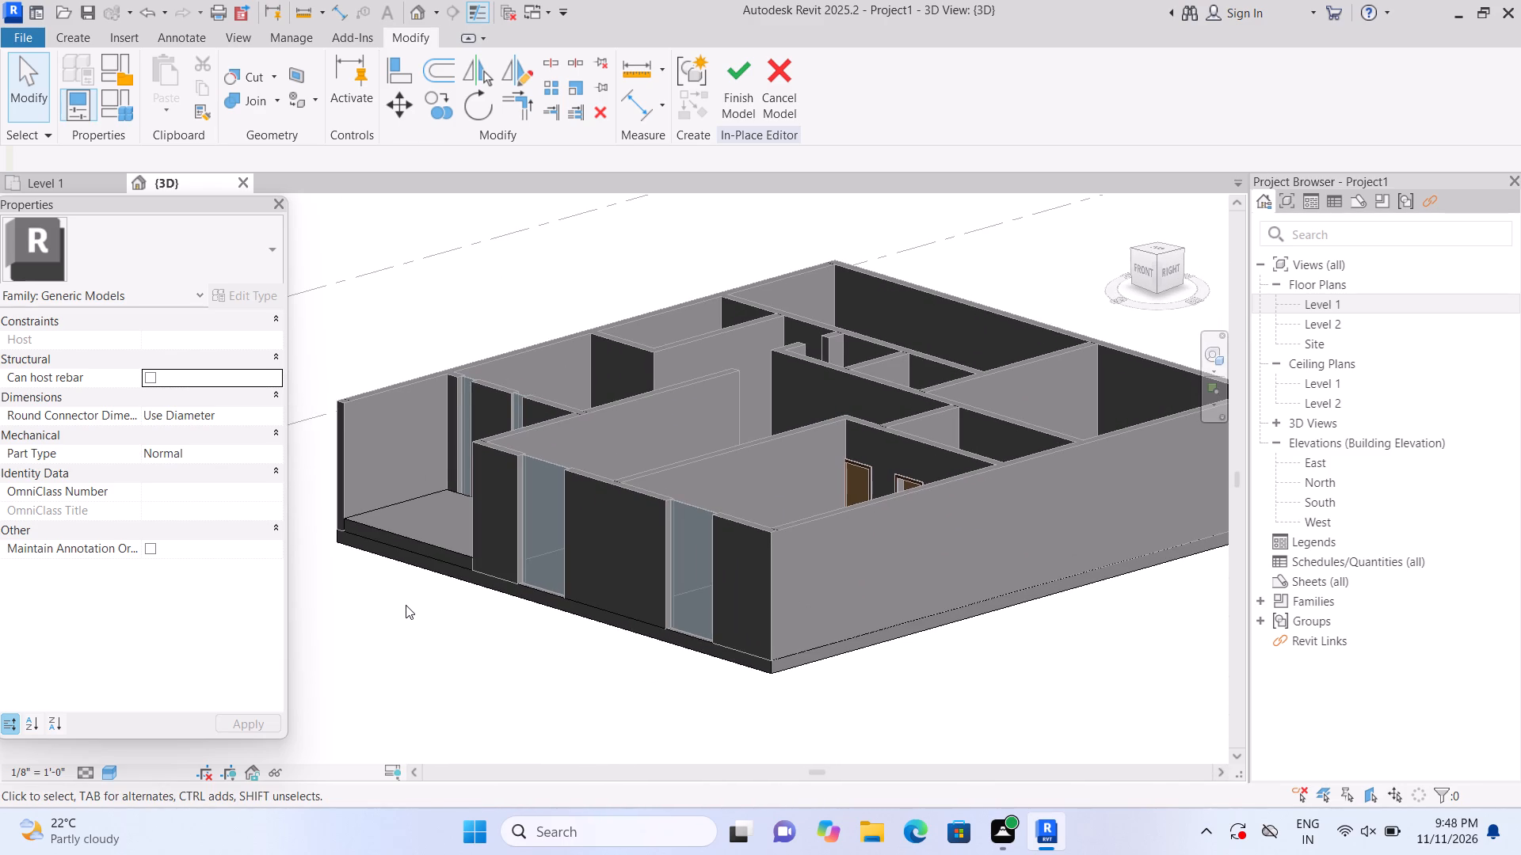
middle_click_drag(407, 605, 448, 579)
scroll(450, 585, "down", 2)
scroll(483, 610, "up", 2)
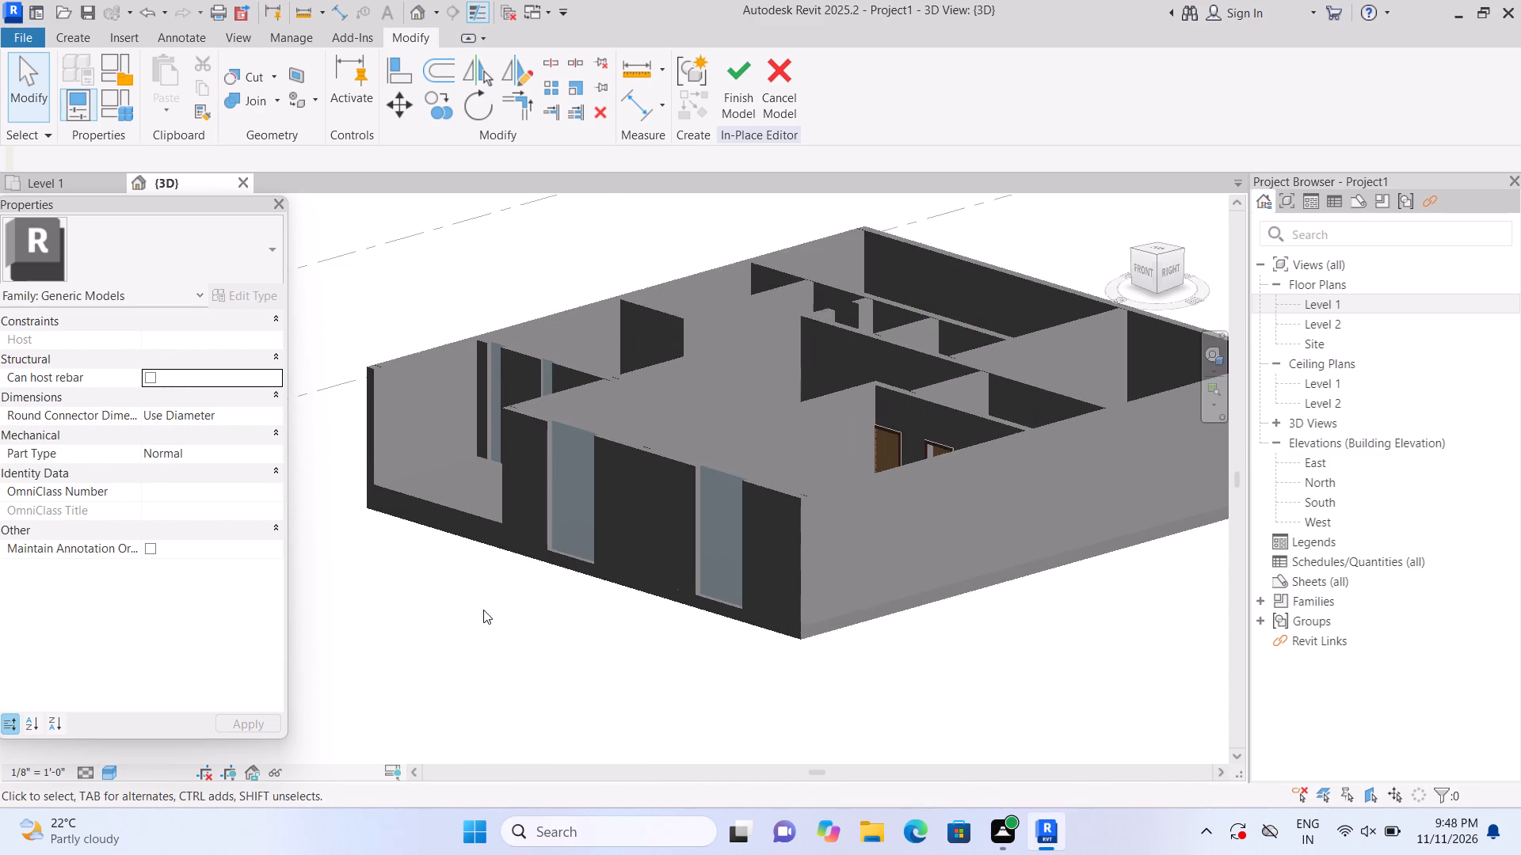
middle_click_drag(478, 597, 463, 668)
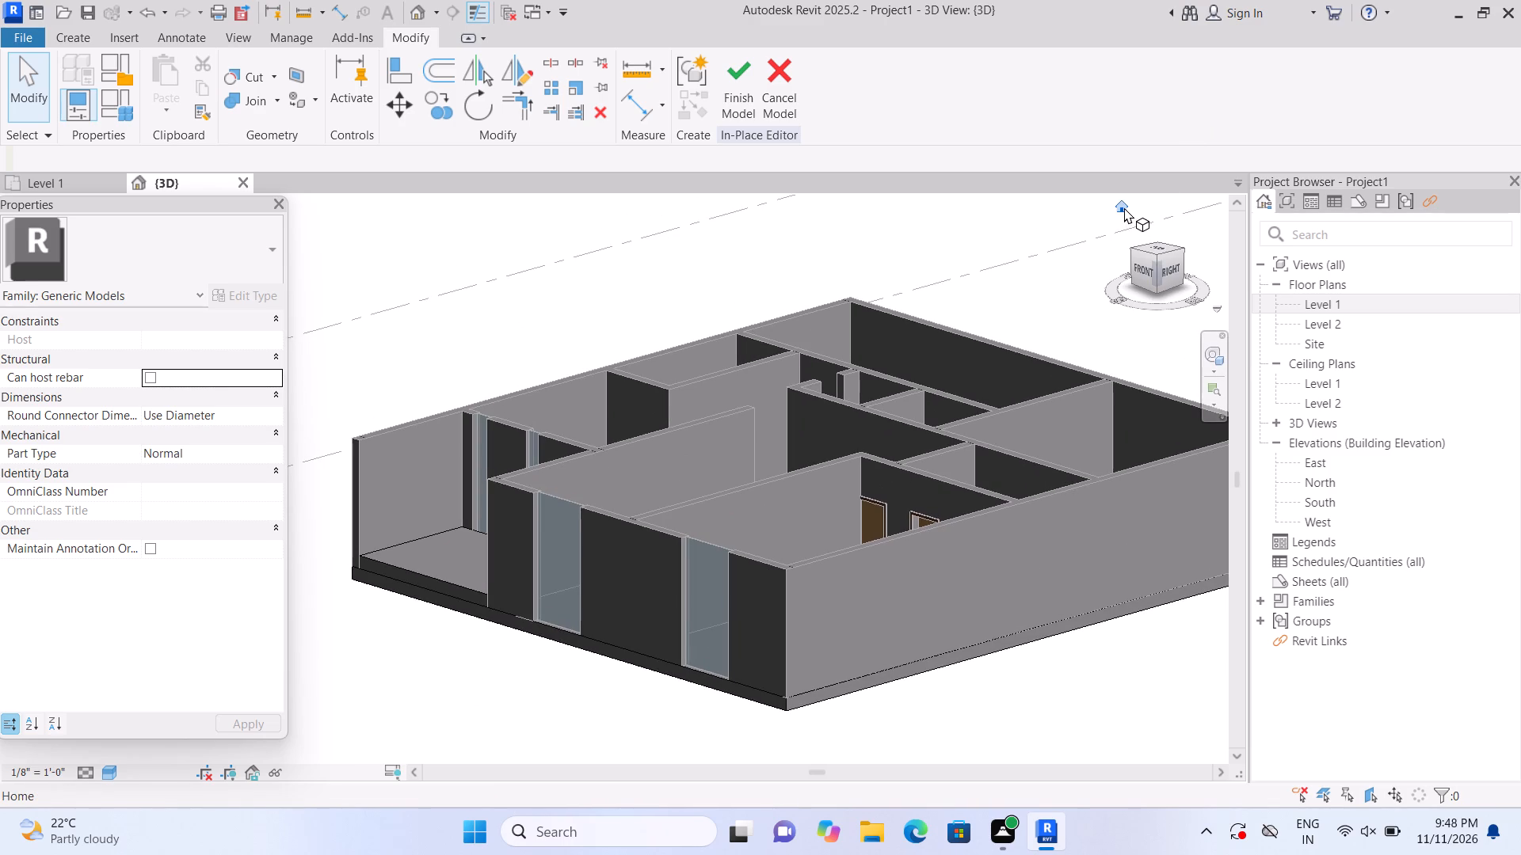
Stretch the footprint slab's south edge outward beyond the south wall, making the slab about 35'-3" long from north to south.
left_click(1124, 207)
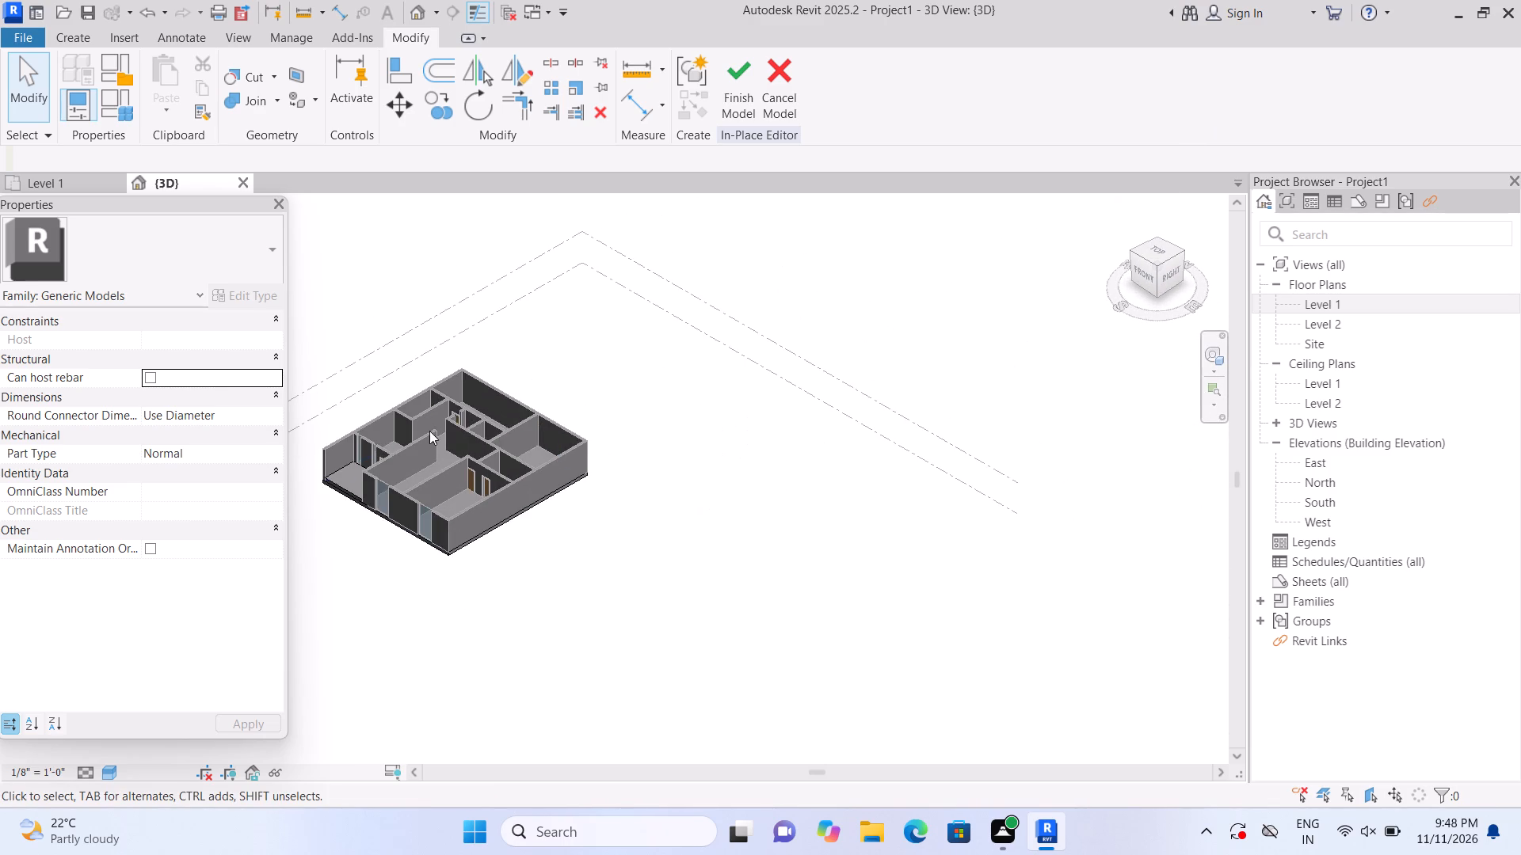
scroll(417, 427, "up", 1)
scroll(327, 435, "up", 1)
scroll(320, 524, "up", 1)
middle_click_drag(398, 549, 504, 583)
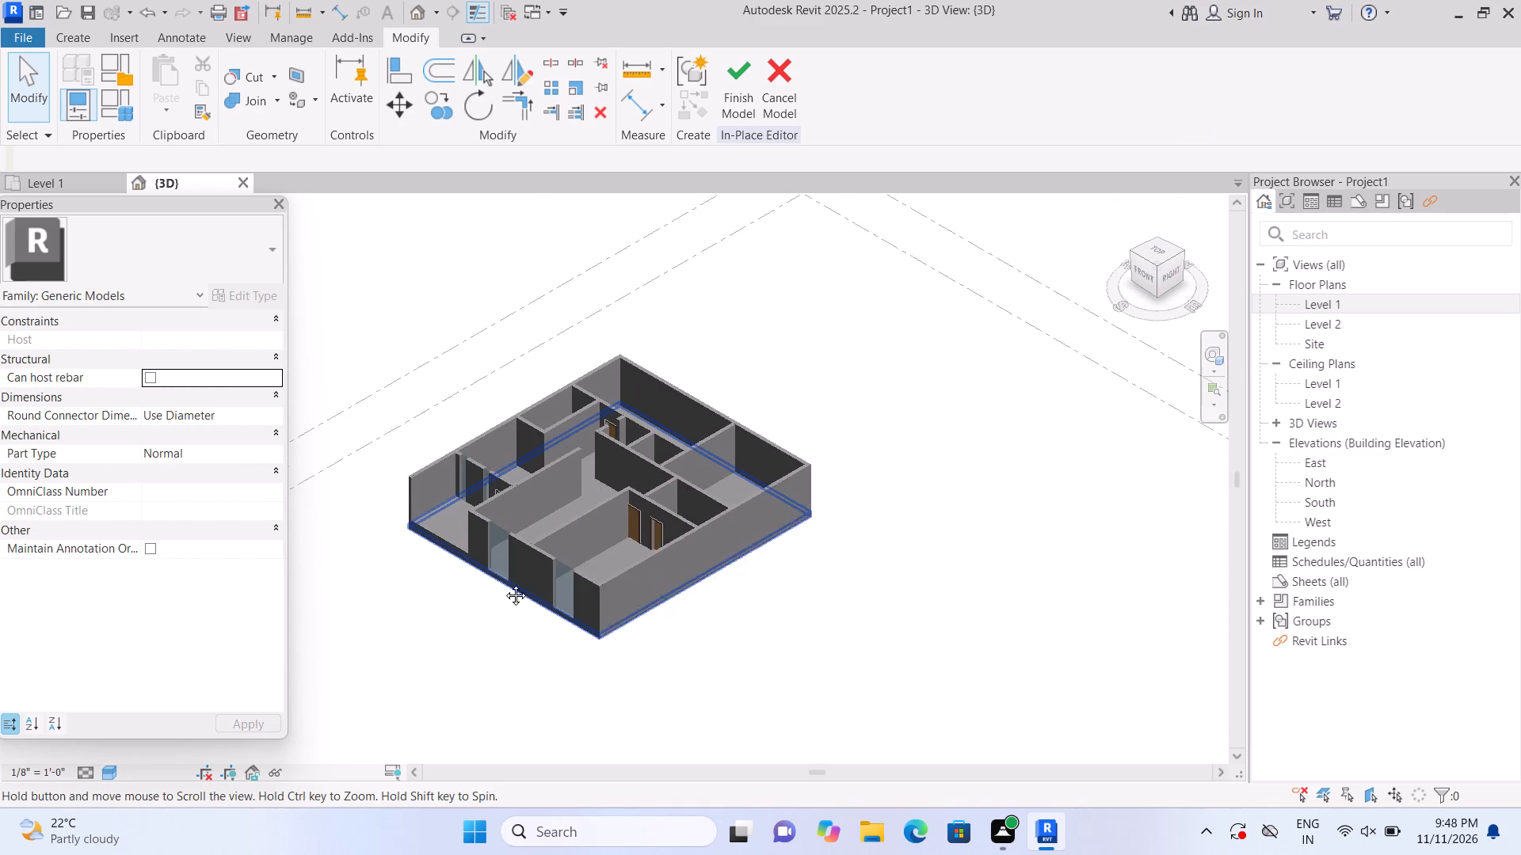
middle_click_drag(504, 583, 643, 605)
middle_click(646, 605)
scroll(653, 602, "up", 6)
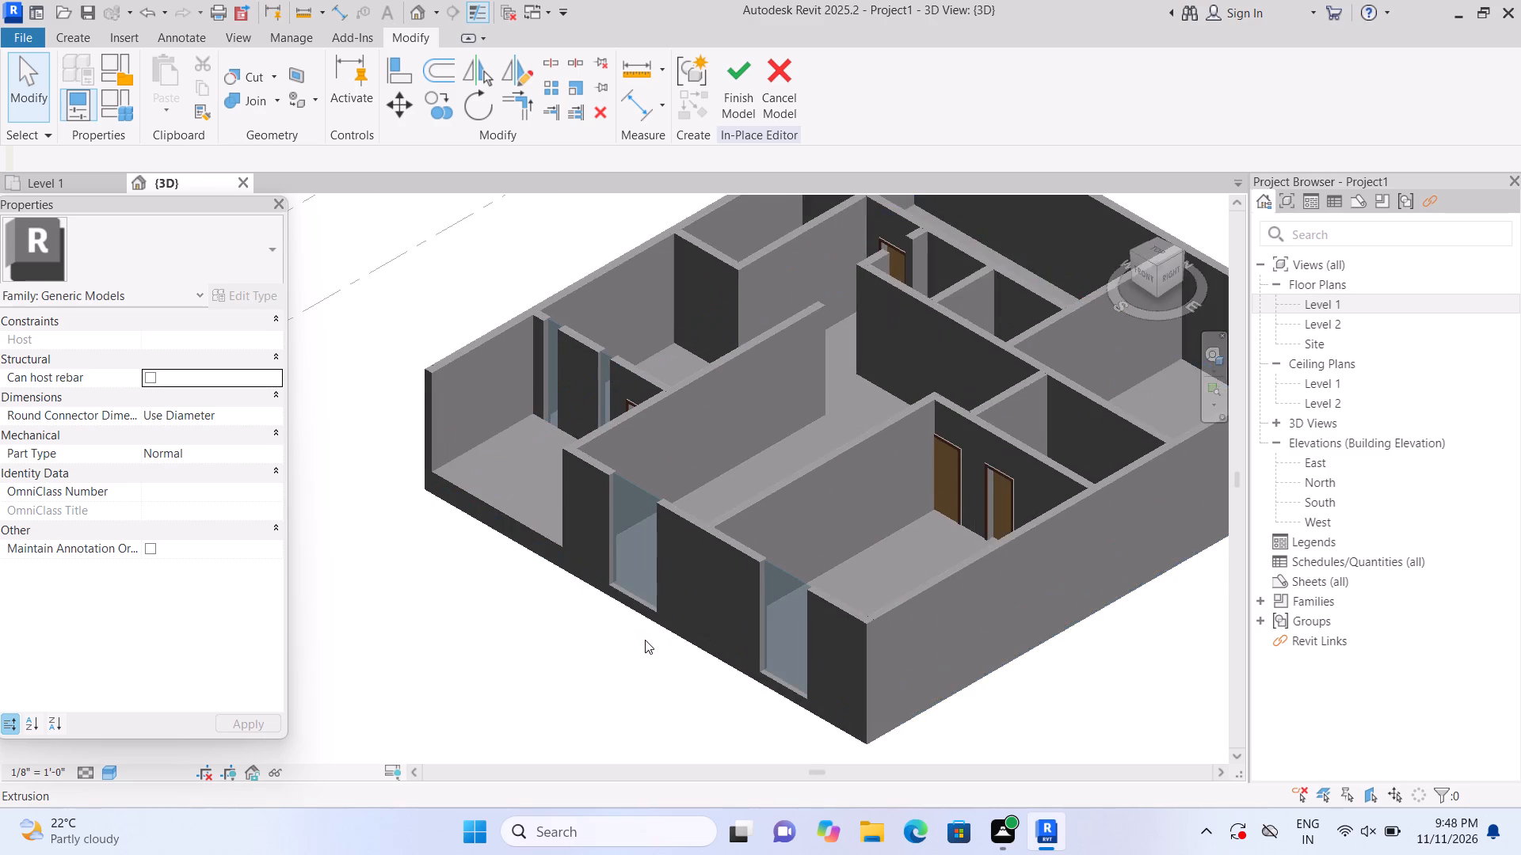
scroll(645, 640, "up", 1)
middle_click_drag(554, 644, 589, 501, "shift")
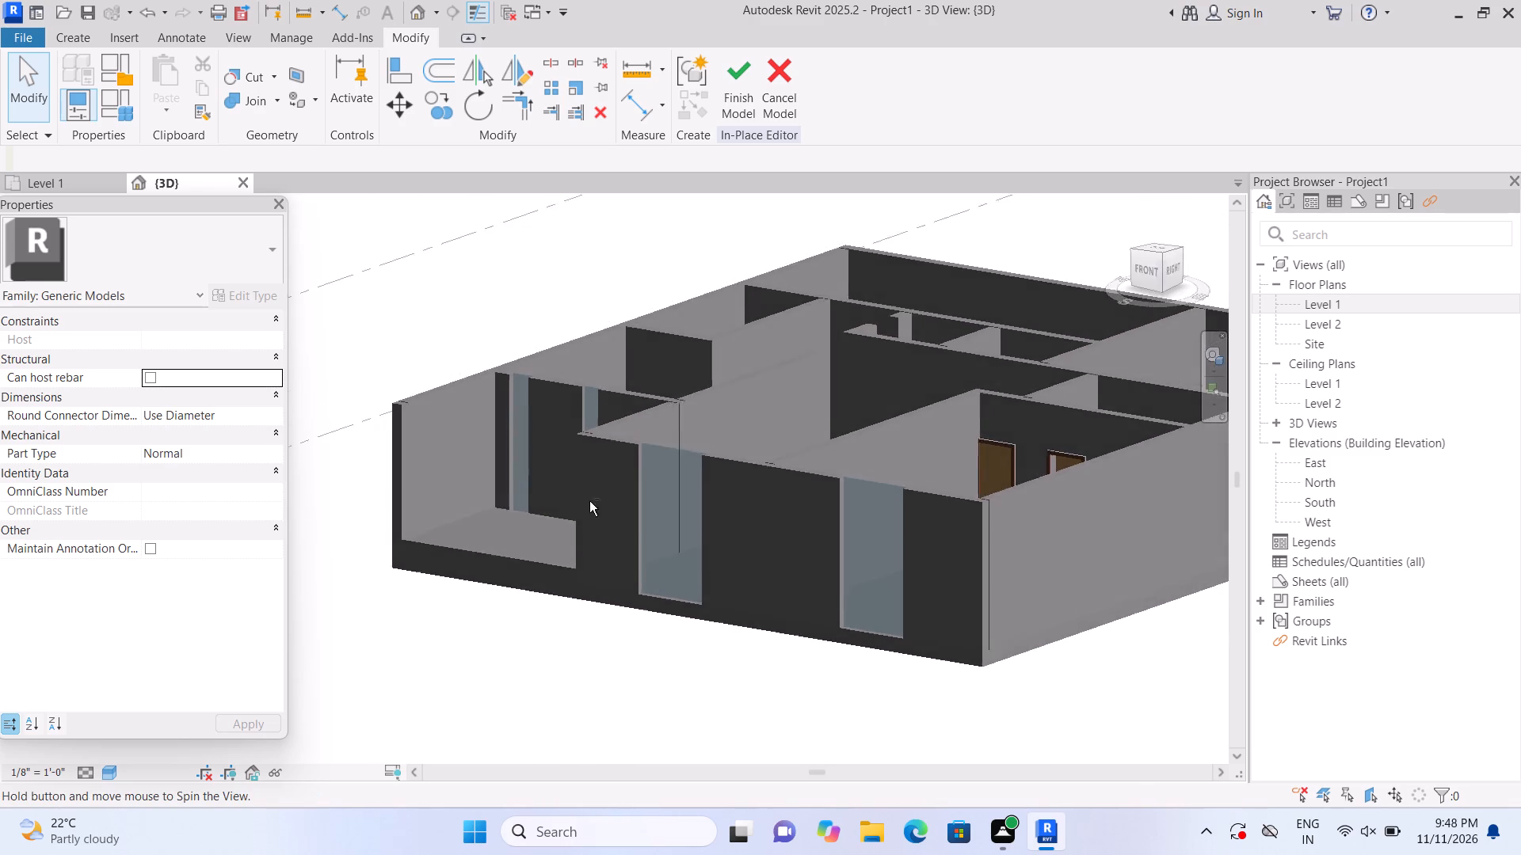
middle_click_drag(589, 501, 589, 500, "shift")
scroll(662, 648, "up", 5)
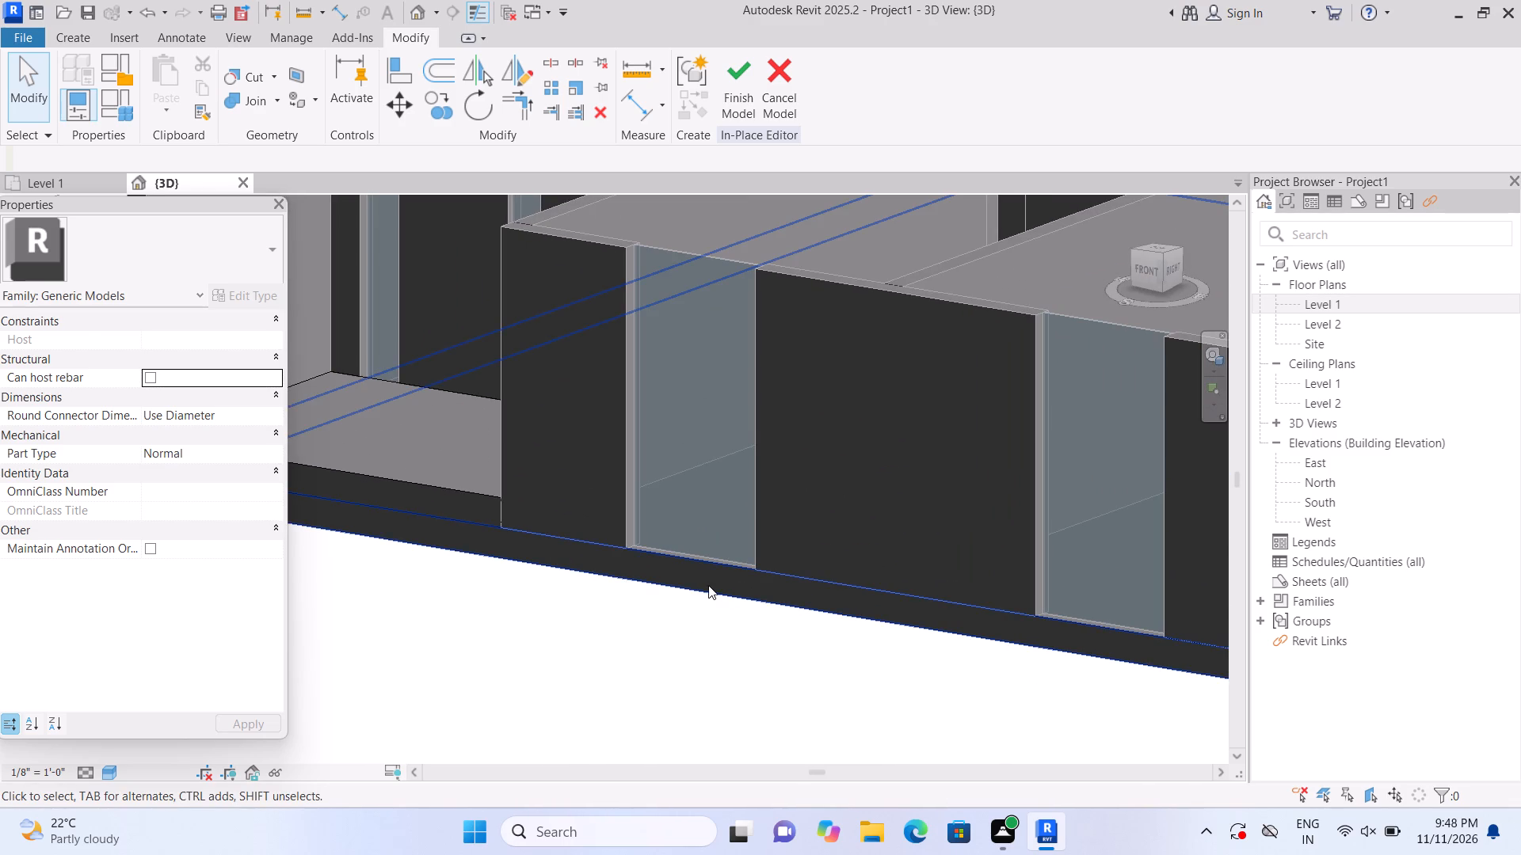
left_click(708, 585)
scroll(708, 585, "down", 4)
left_click_drag(717, 579, 715, 587)
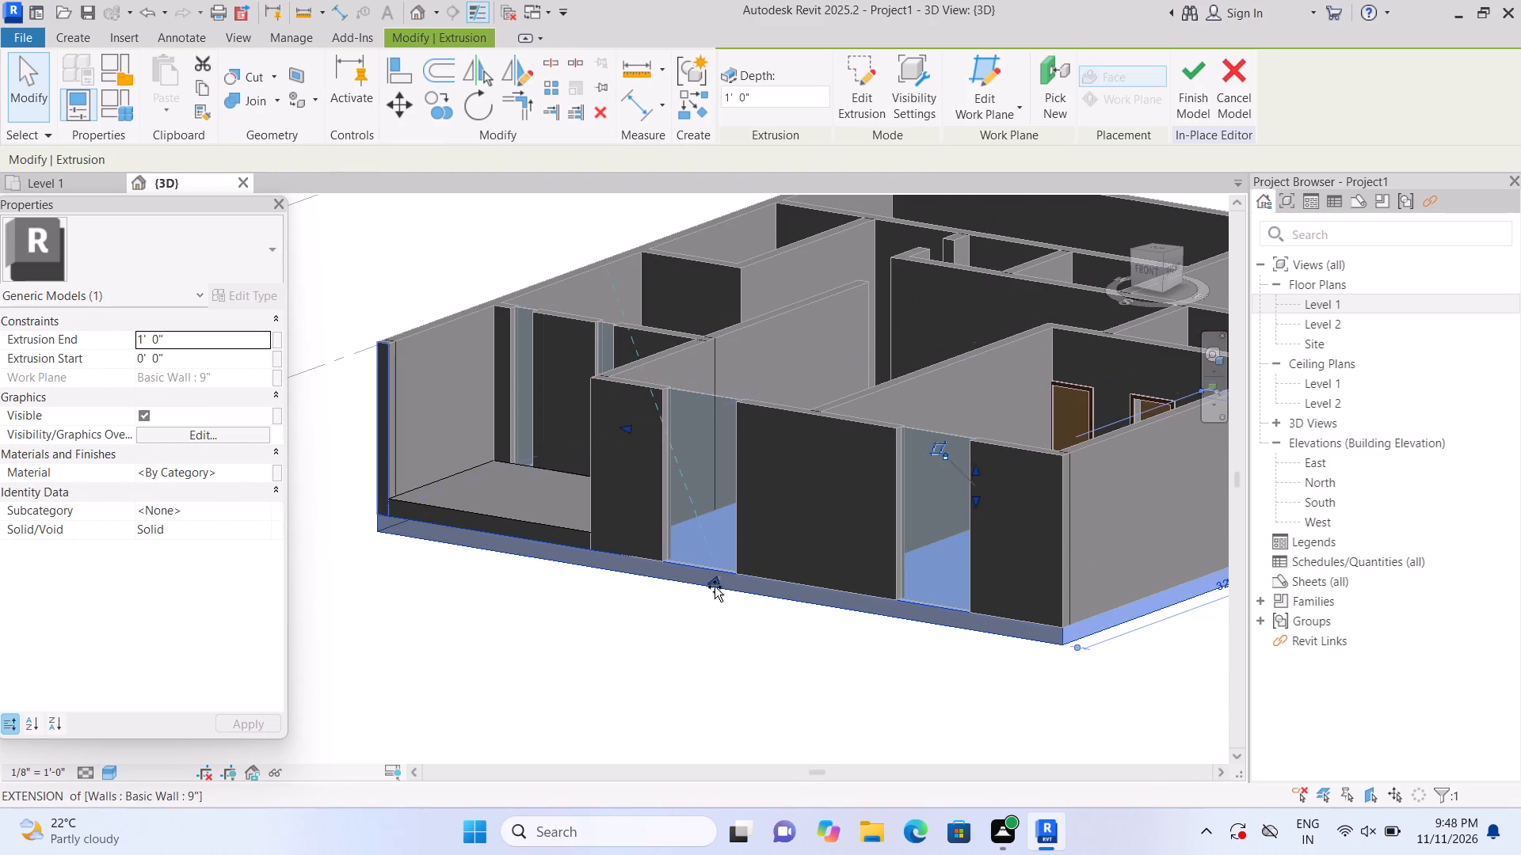
left_click_drag(715, 587, 649, 644)
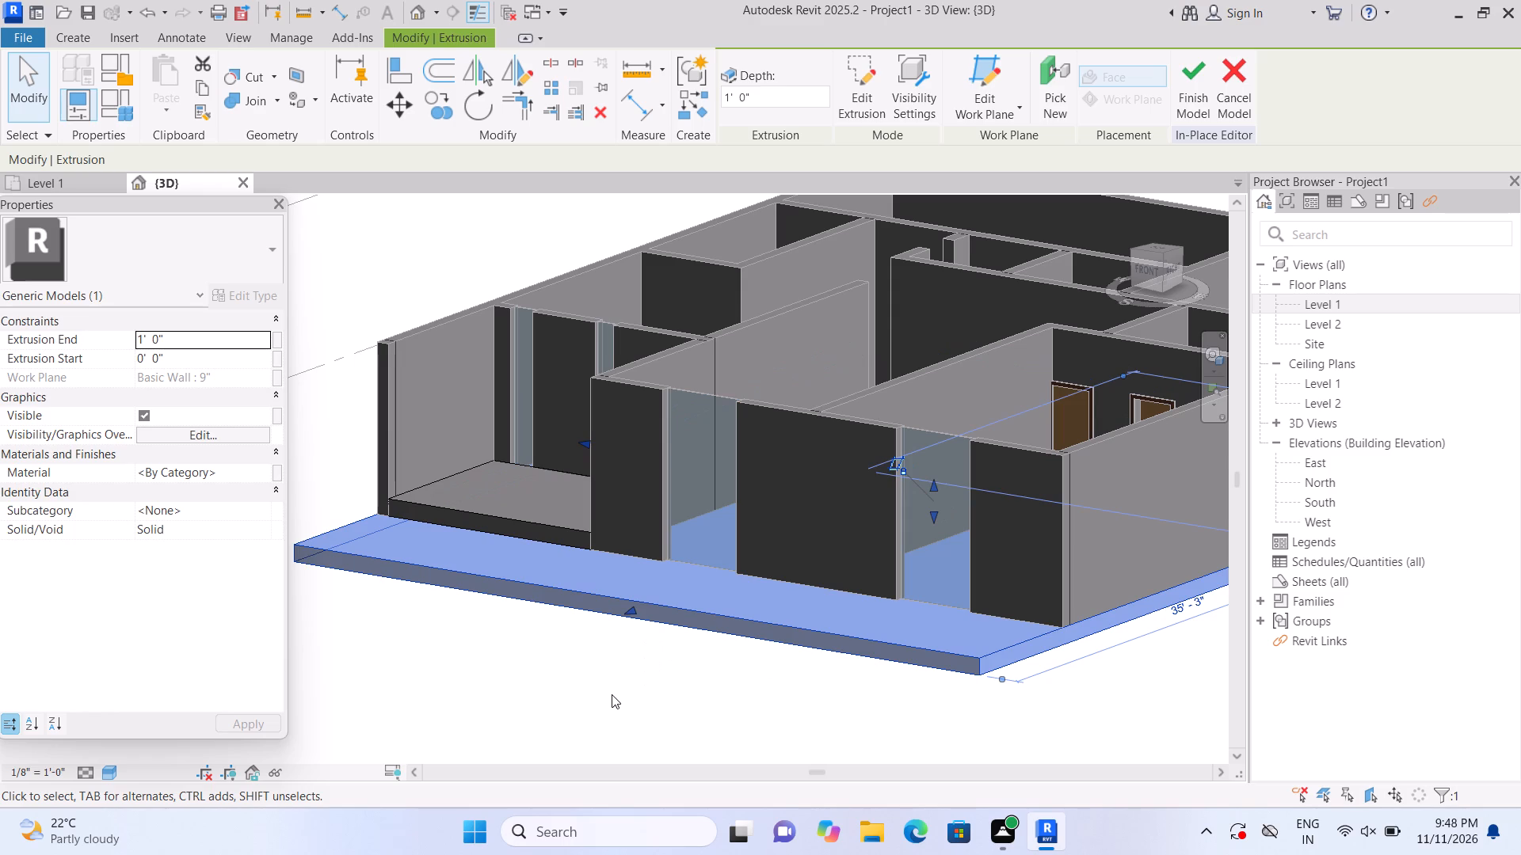
left_click(612, 694)
Stretch the footprint slab's east edge outward so it projects as a ledge beyond the east wall.
scroll(611, 693, "down", 2)
scroll(696, 692, "up", 2)
middle_click_drag(684, 683, 461, 636)
left_click(684, 605)
scroll(901, 615, "up", 1)
middle_click_drag(890, 614, 721, 600)
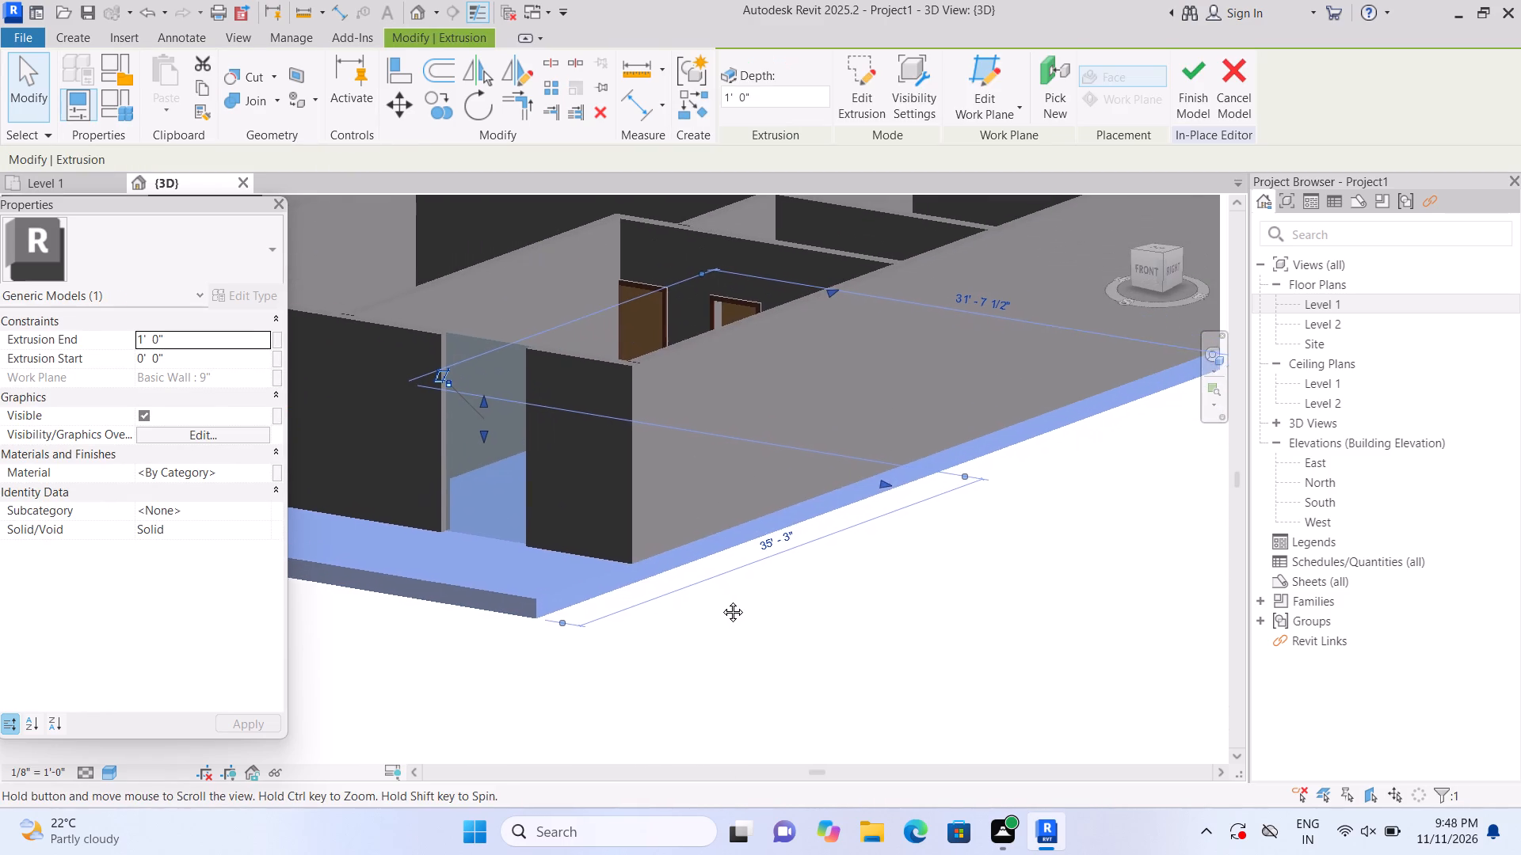
middle_click_drag(721, 600, 720, 600)
left_click_drag(883, 481, 946, 516)
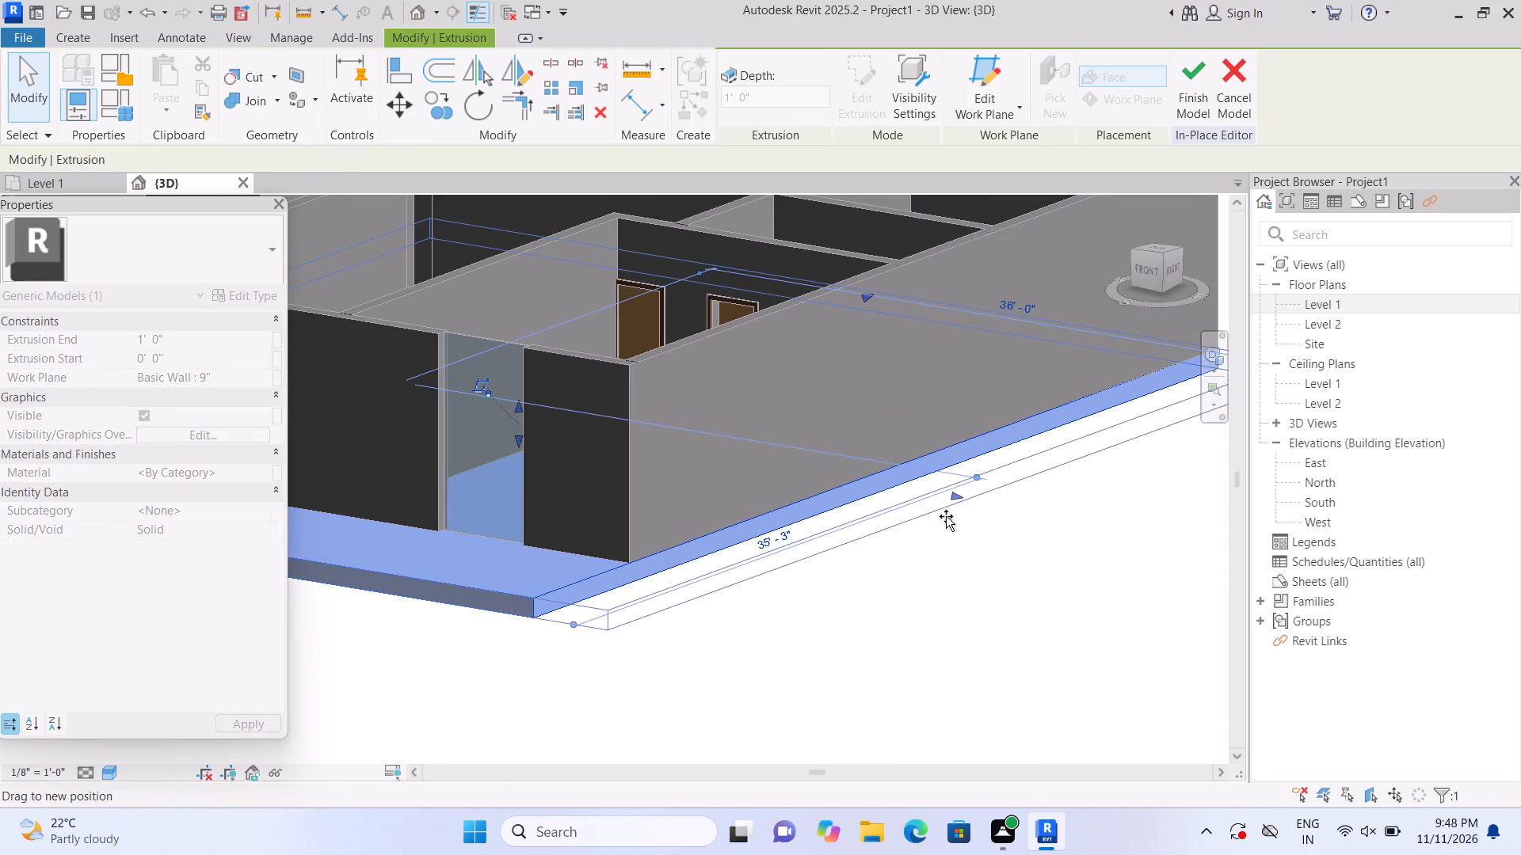
left_click_drag(946, 516, 998, 538)
left_click(998, 538)
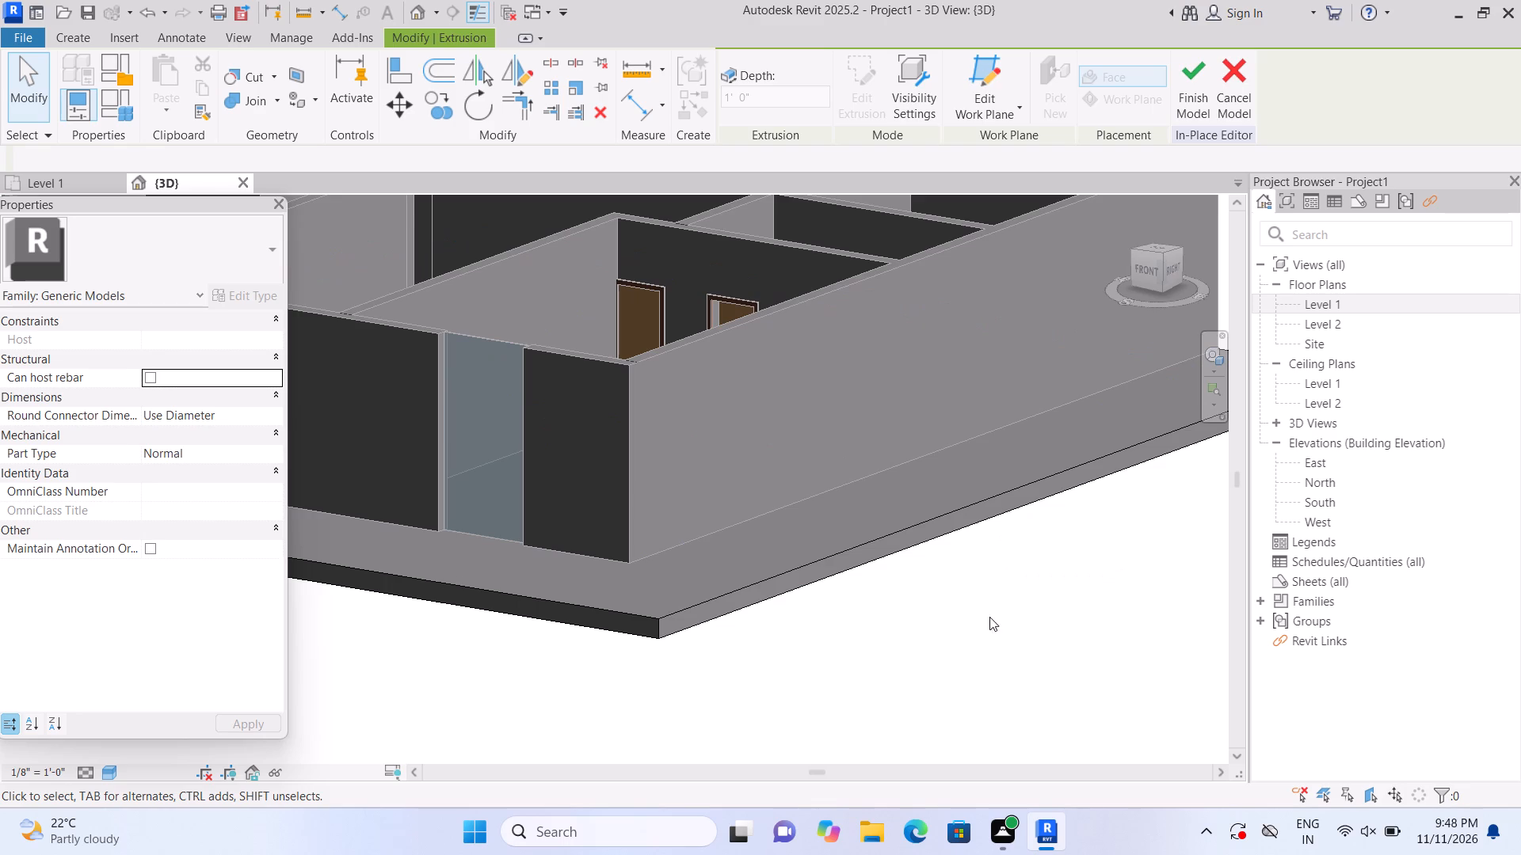
left_click(993, 617)
Stretch the footprint slab's west edge outward so it projects as a ledge beyond the west wall.
scroll(1014, 589, "down", 6)
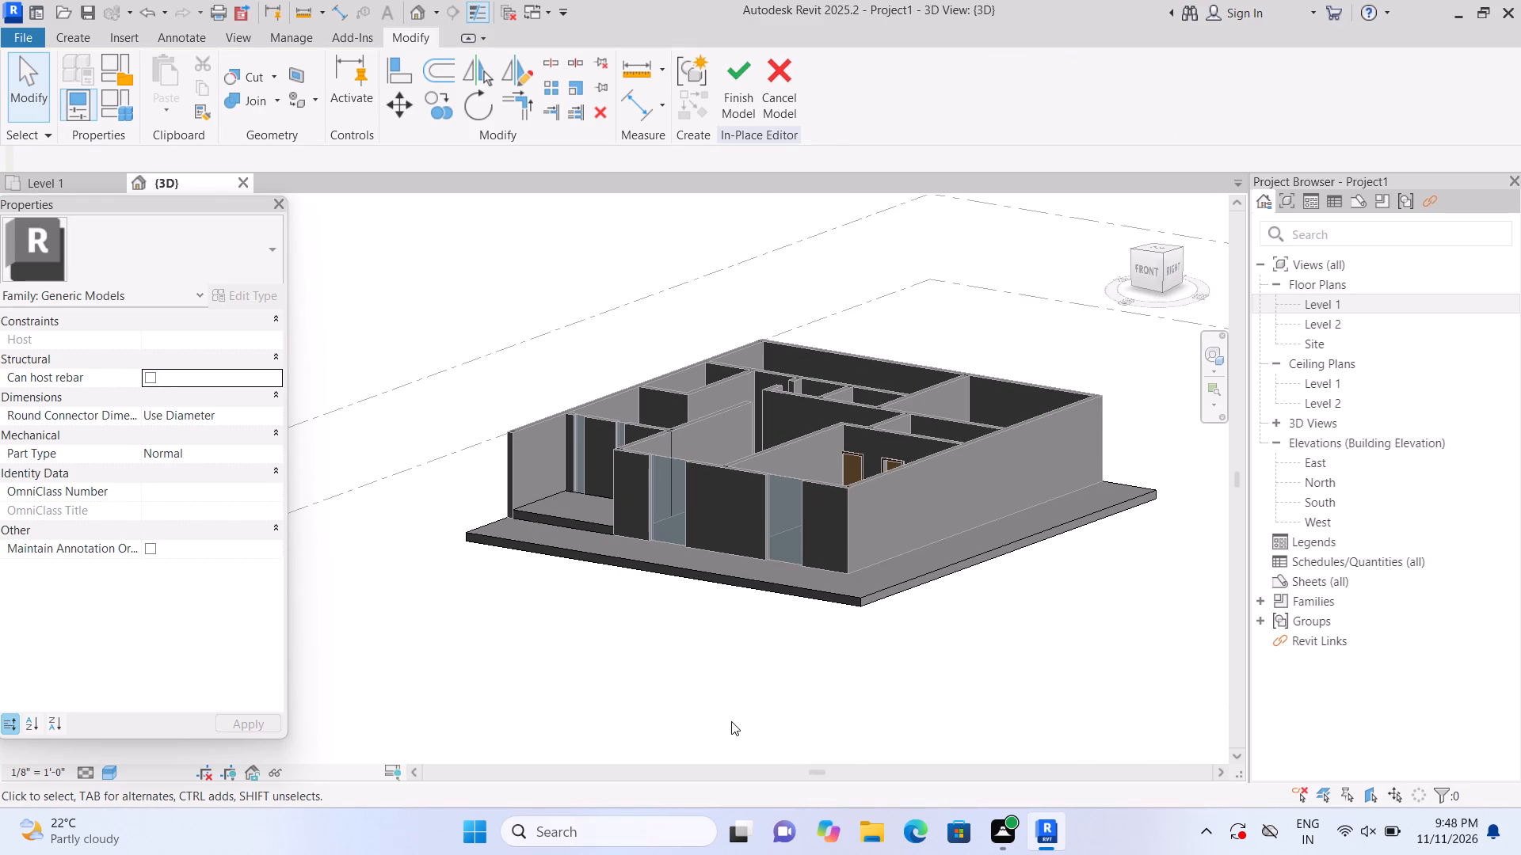
middle_click_drag(707, 696, 1035, 678, "shift")
middle_click_drag(1024, 663, 909, 662)
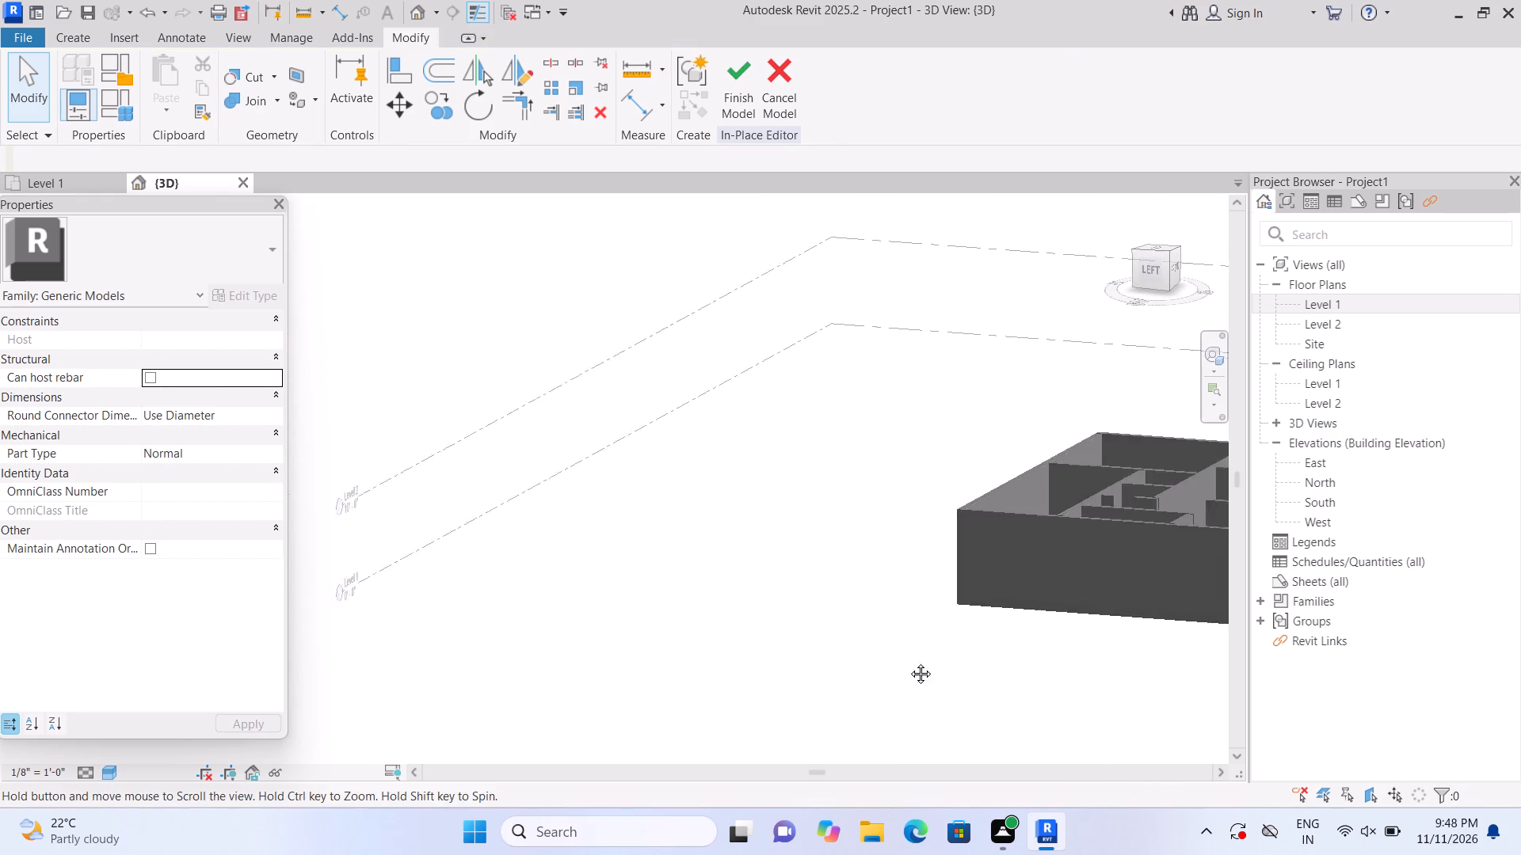
middle_click_drag(909, 662, 169, 695)
middle_click_drag(184, 695, 184, 683)
middle_click_drag(374, 674, 745, 601)
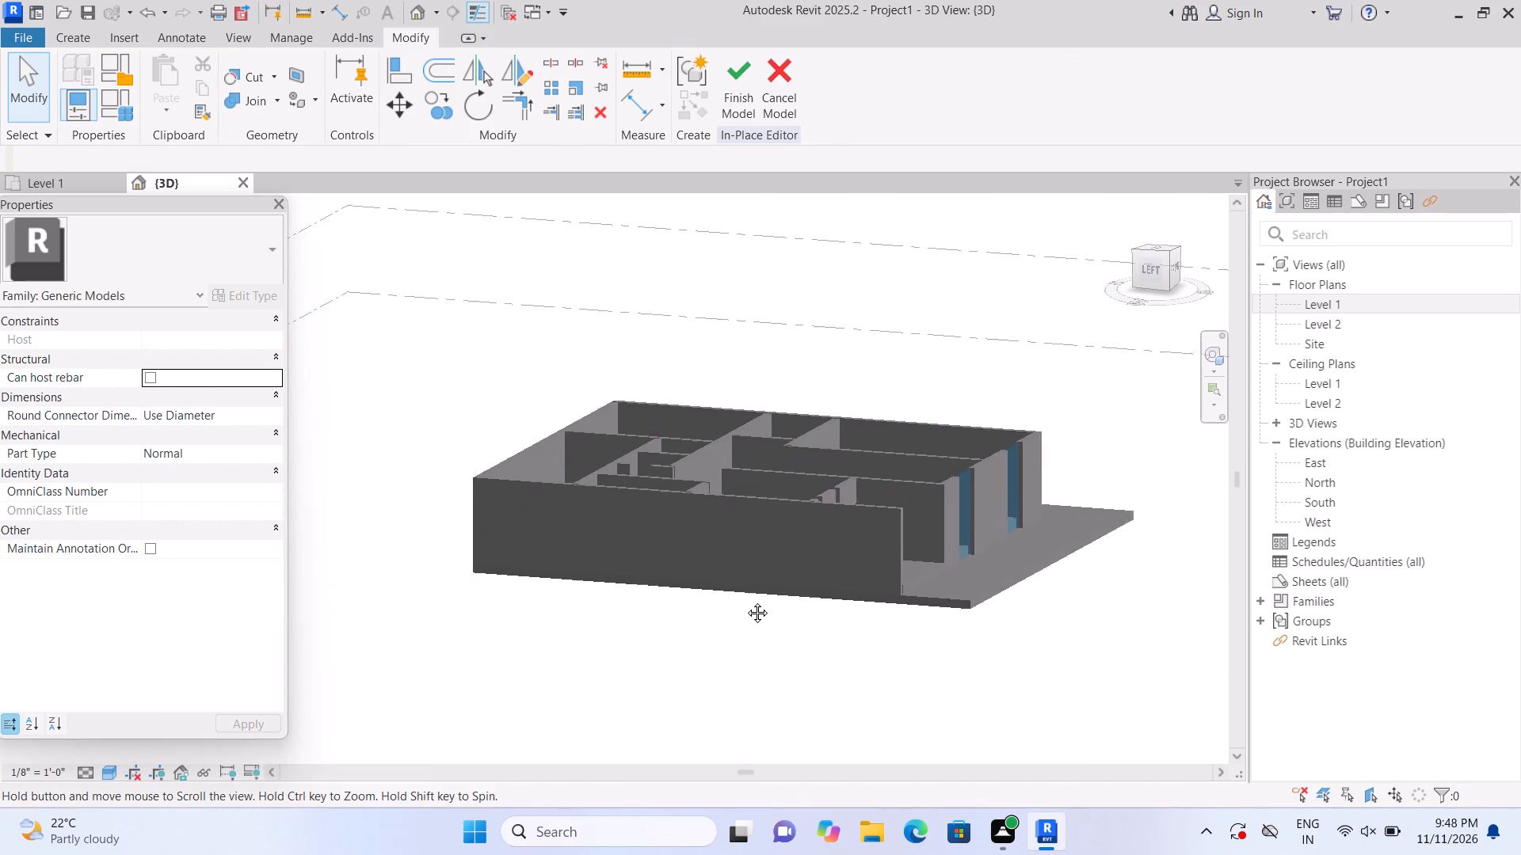
middle_click_drag(745, 601, 746, 601)
scroll(747, 601, "up", 4)
left_click(797, 573)
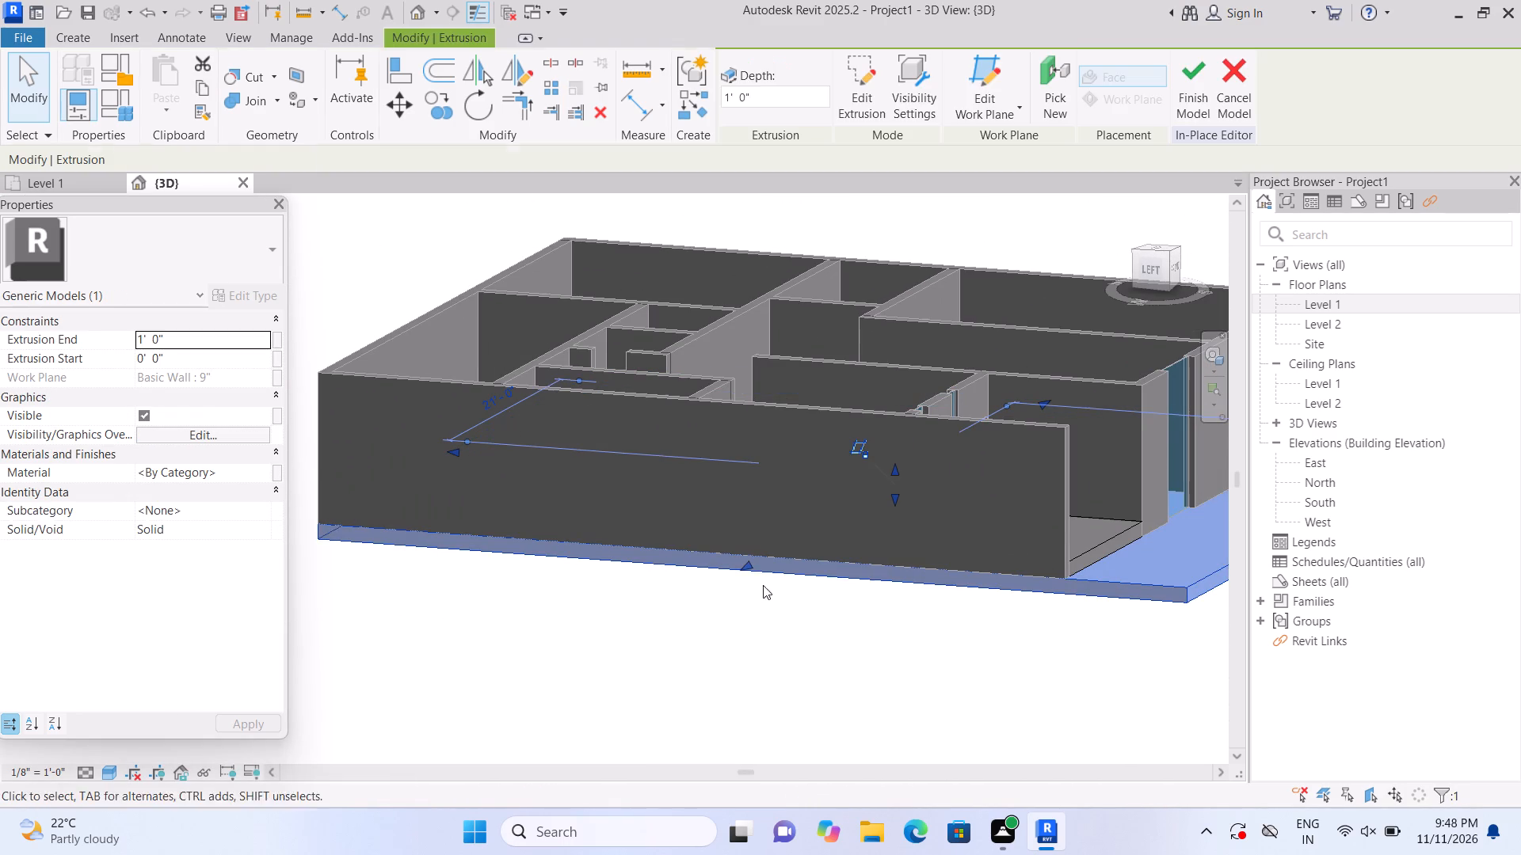
left_click_drag(745, 562, 700, 615)
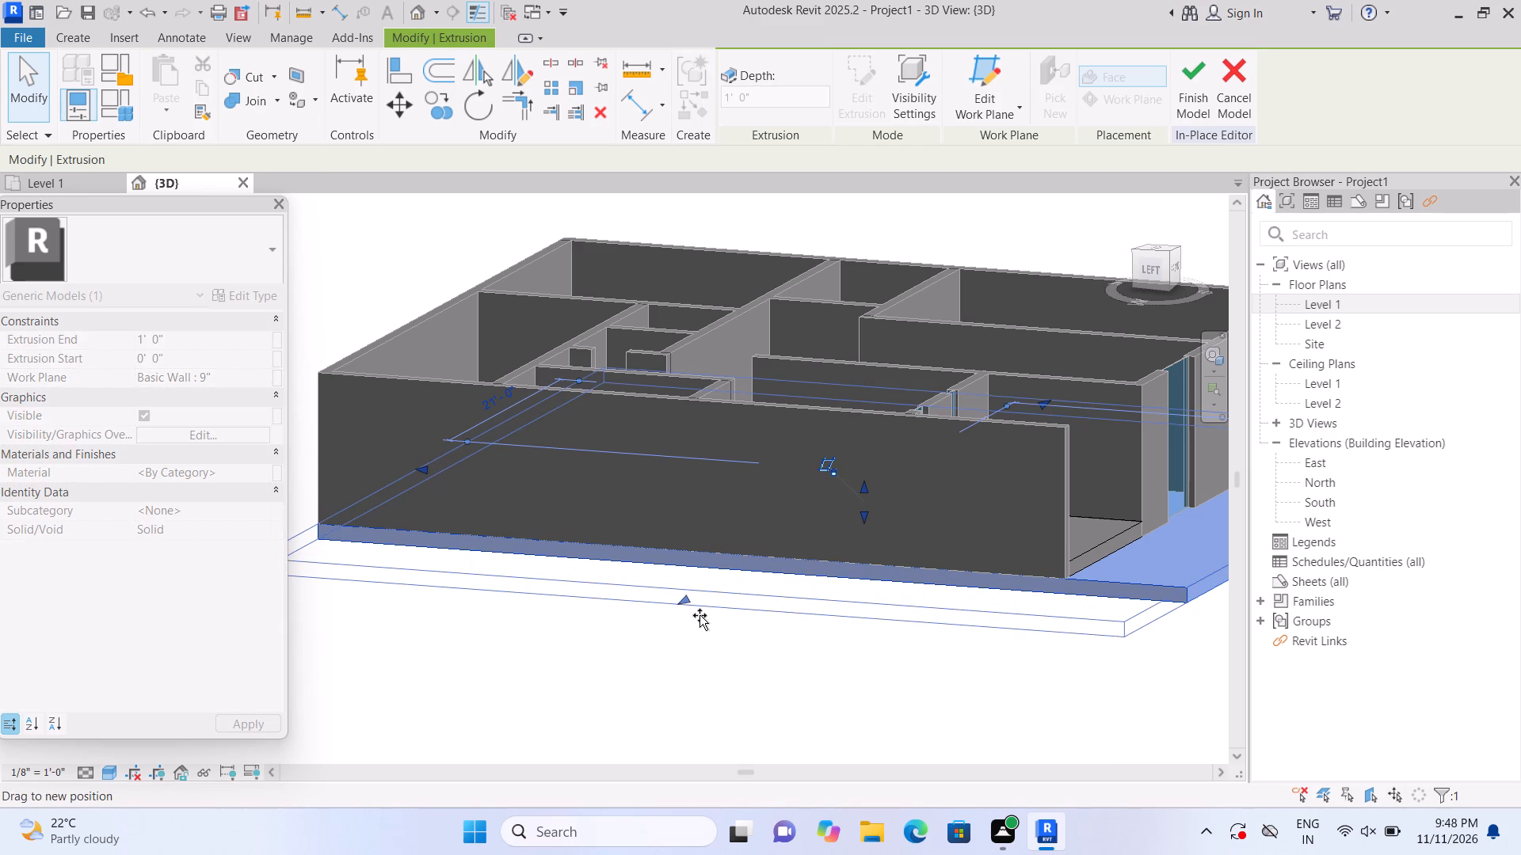
left_click_drag(700, 615, 696, 621)
left_click(630, 698)
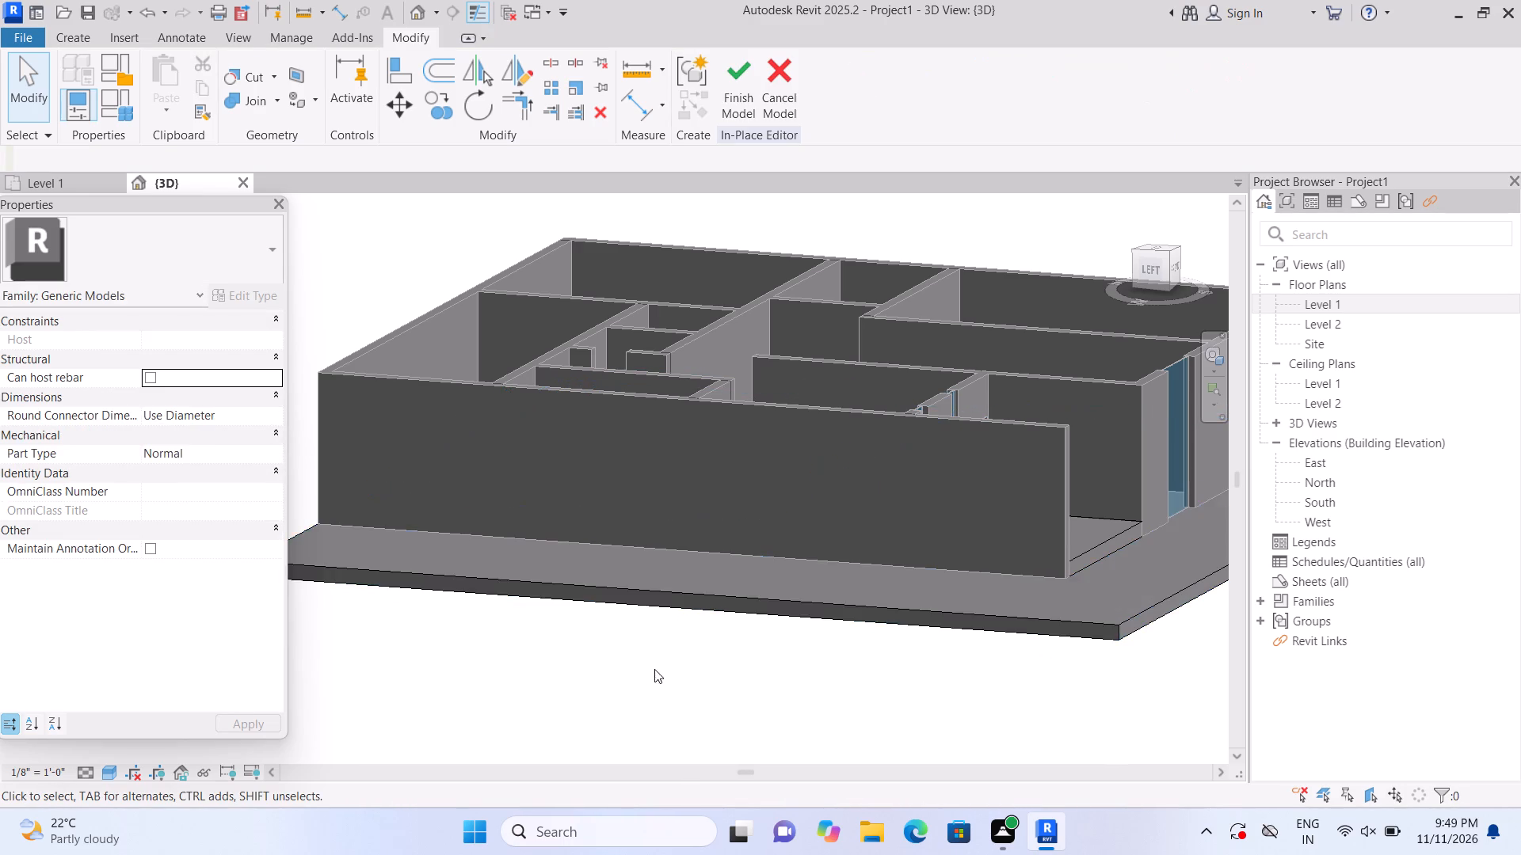
Stretch the footprint slab's north edge outward so it projects as a ledge beyond the north wall.
scroll(657, 661, "down", 2)
middle_click_drag(381, 716, 575, 702)
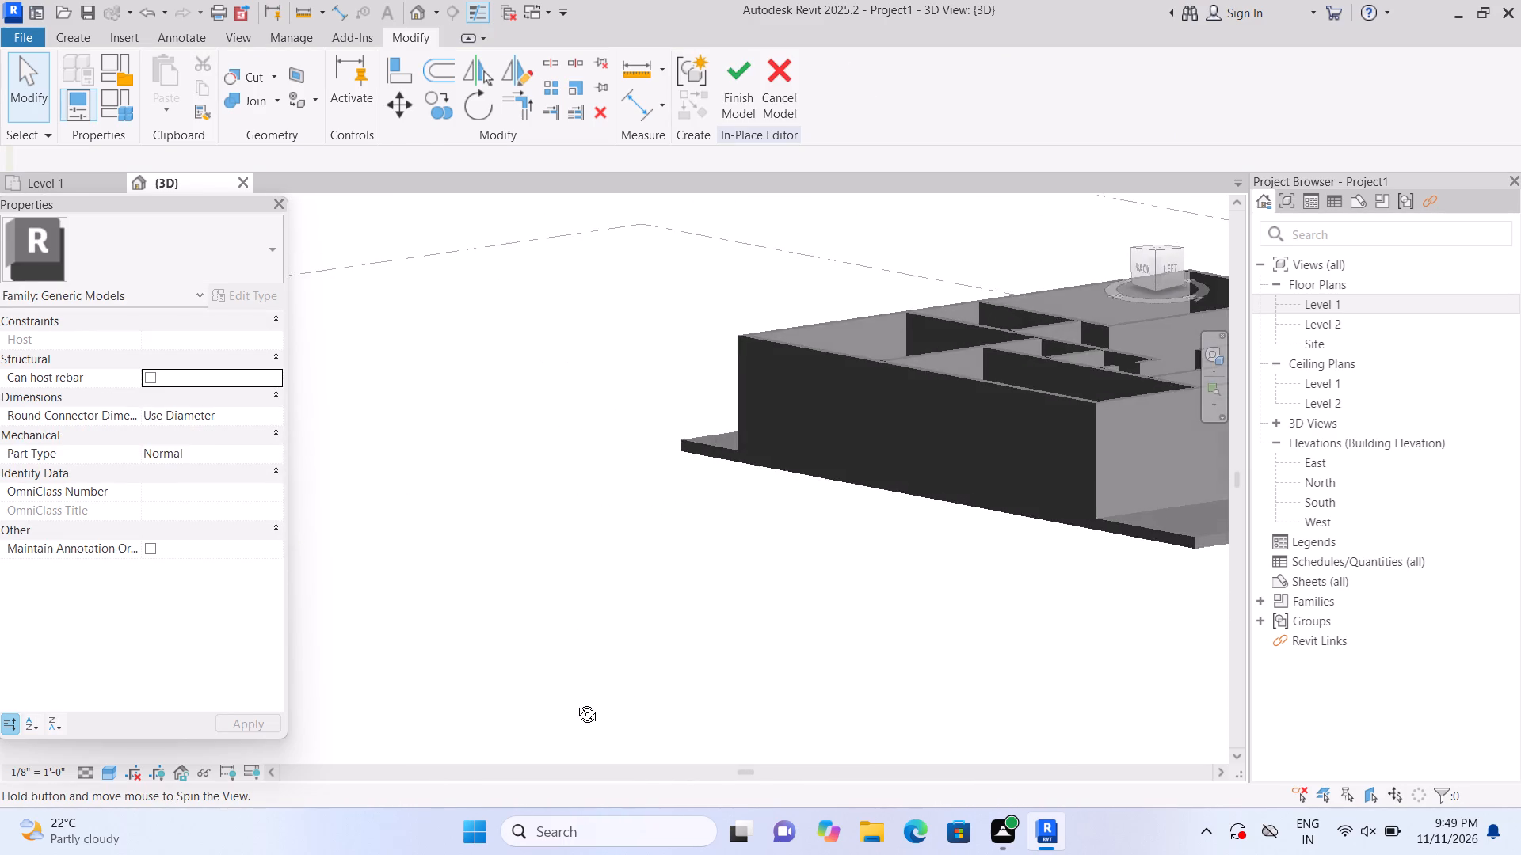
middle_click_drag(575, 702, 577, 702)
middle_click_drag(632, 653, 414, 685)
middle_click_drag(654, 613, 627, 678)
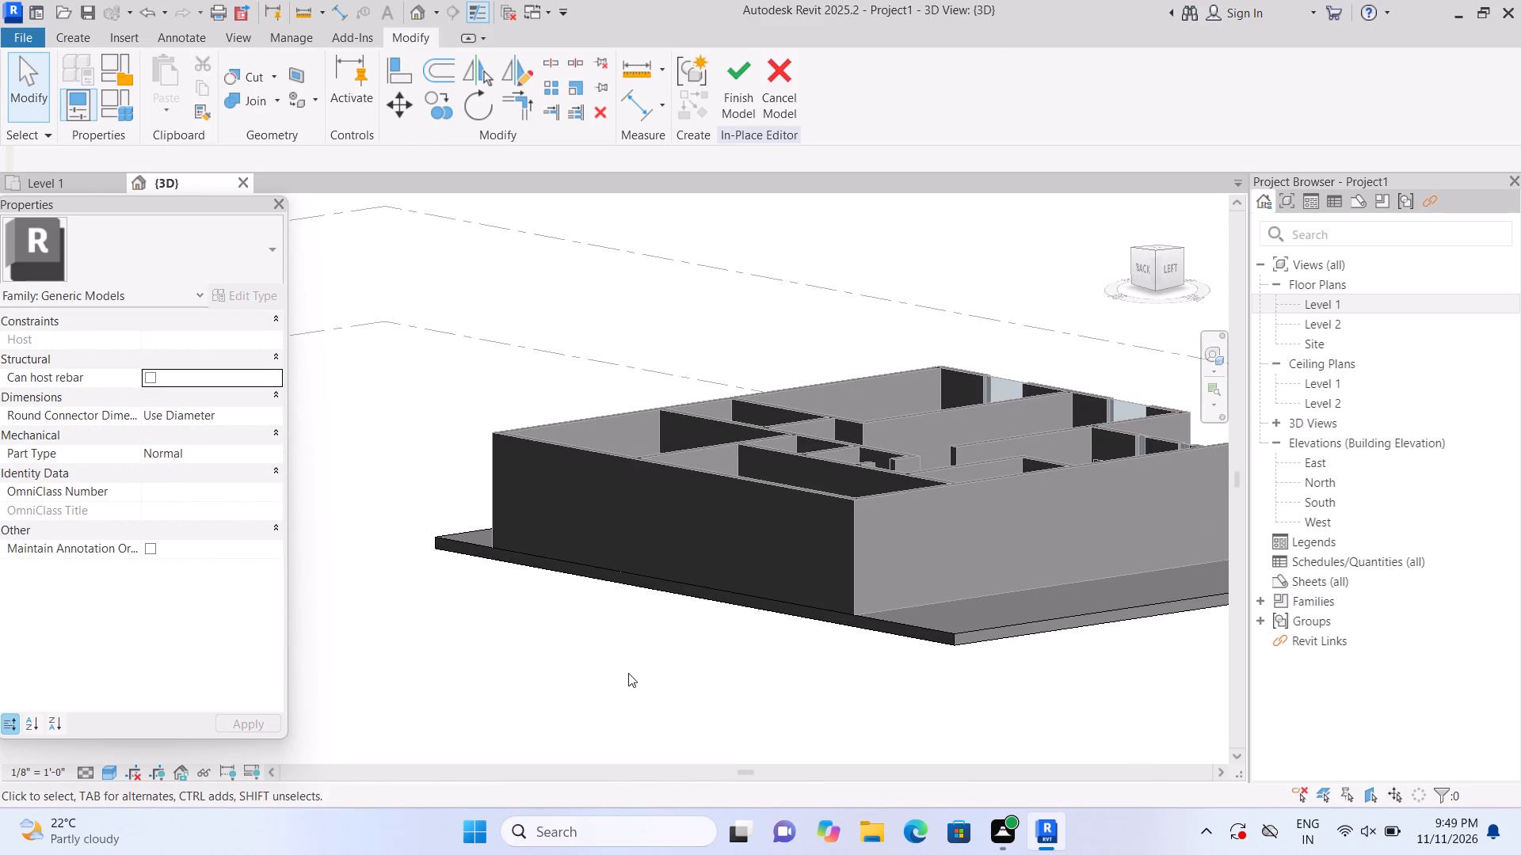
scroll(920, 614, "up", 2)
left_click(895, 631)
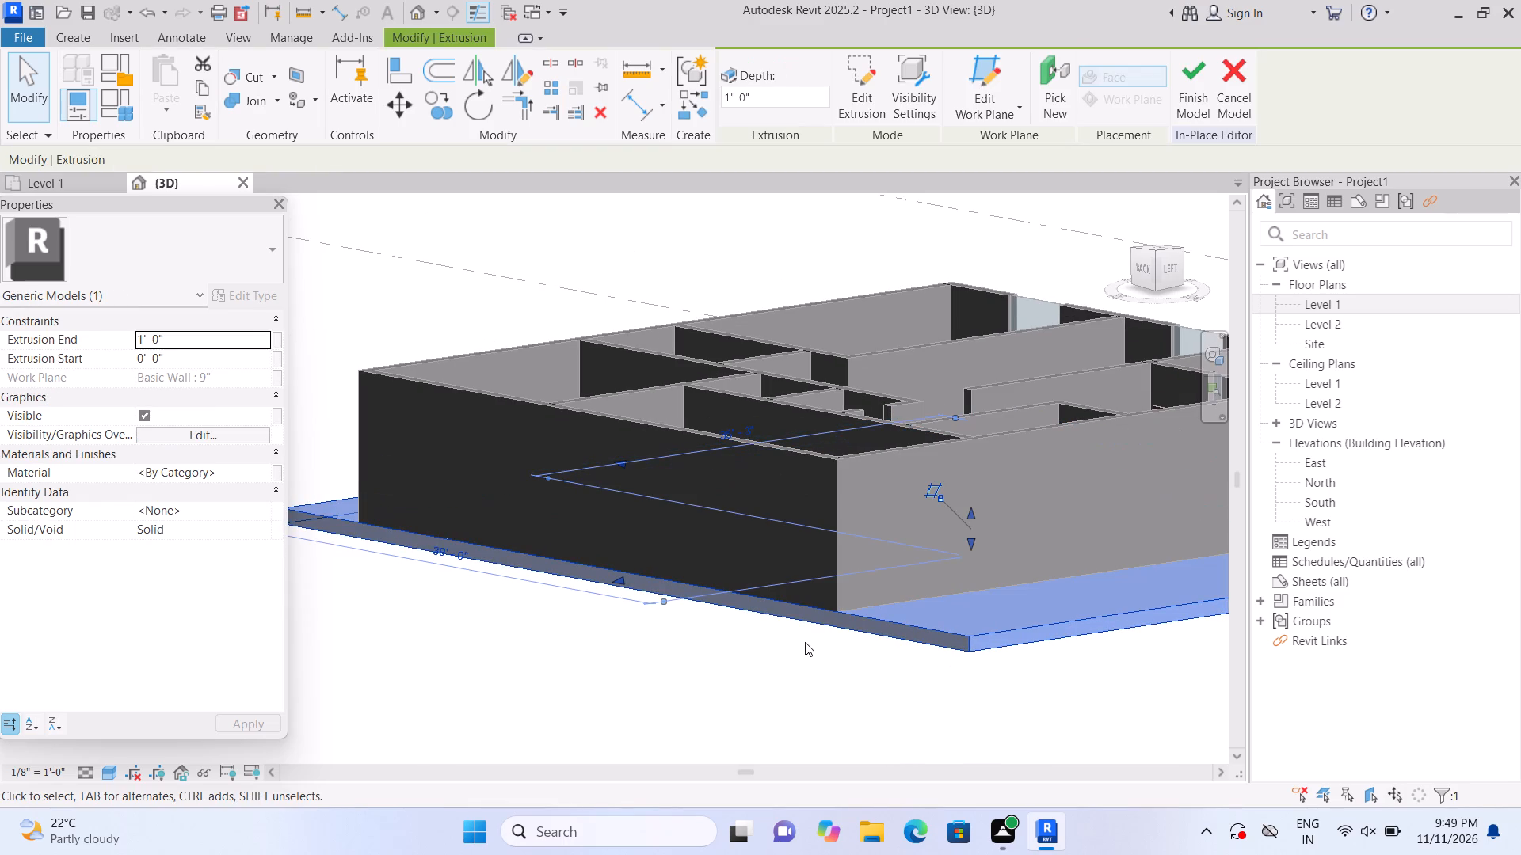
middle_click_drag(808, 636, 874, 577)
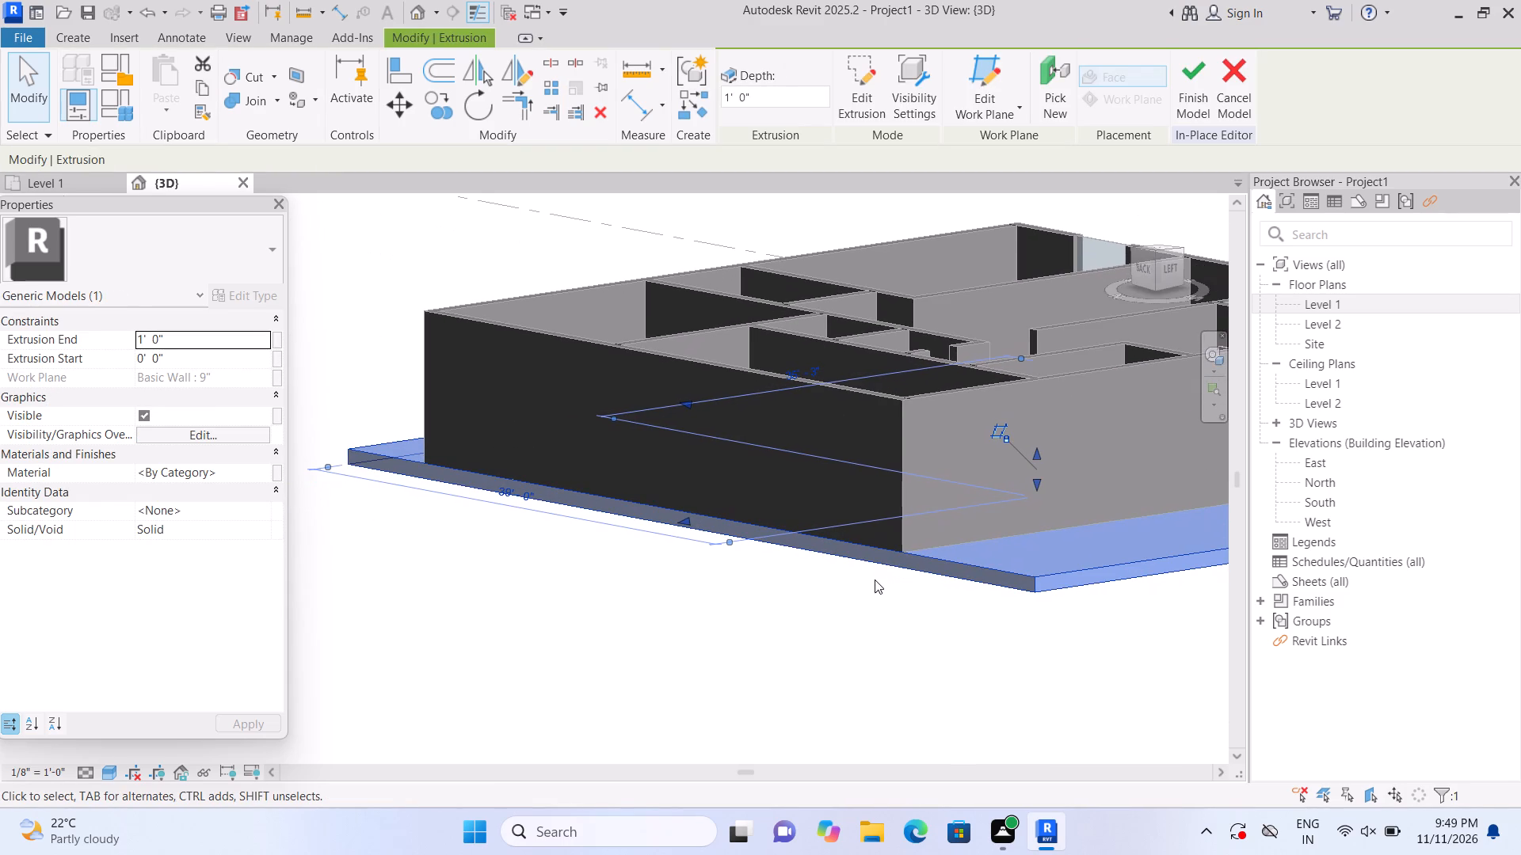
left_click_drag(684, 519, 648, 530)
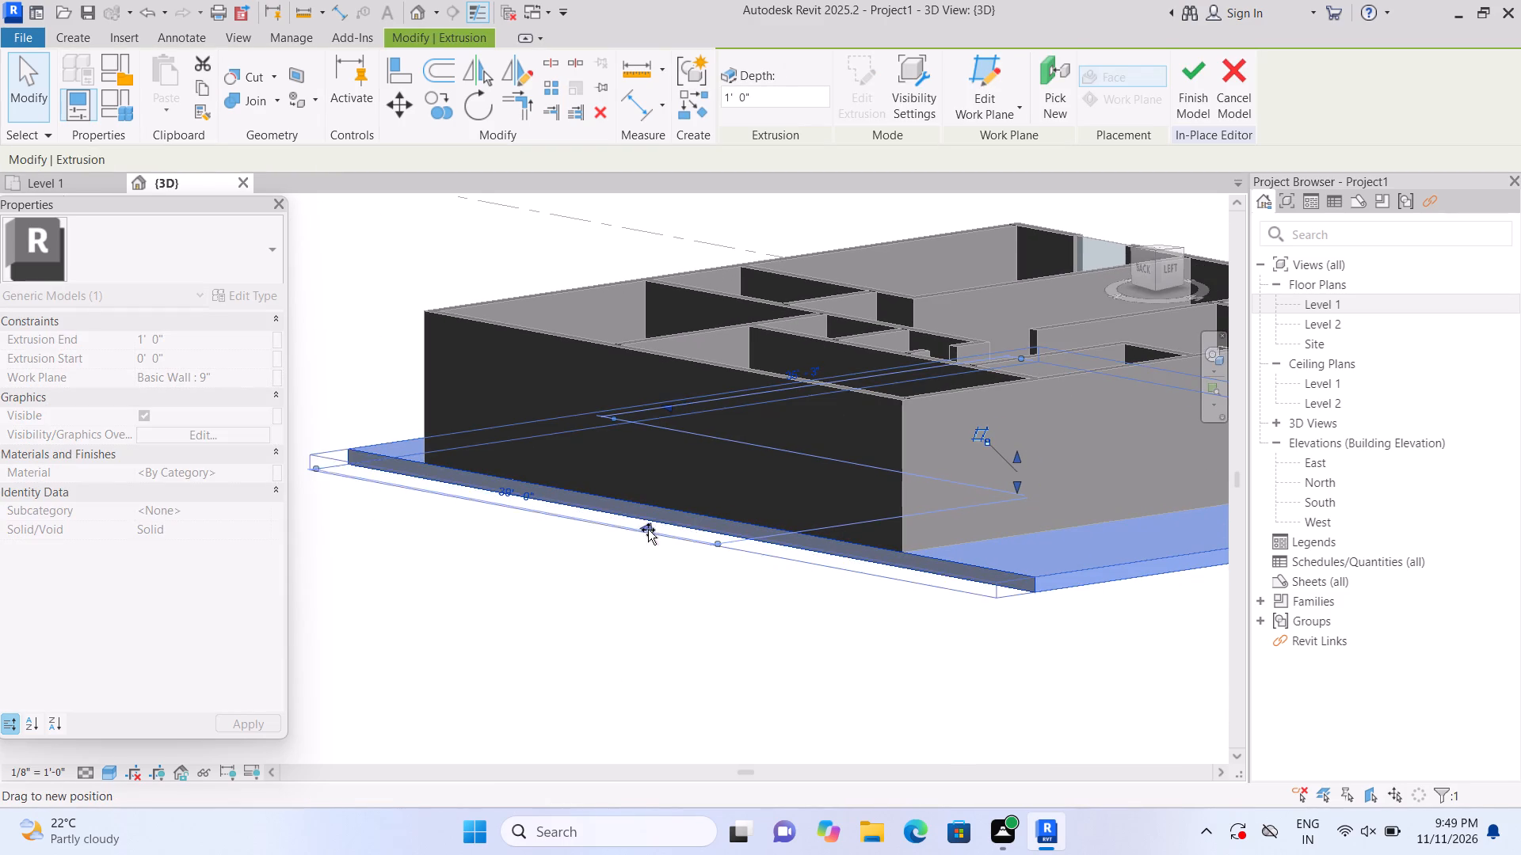
left_click_drag(648, 530, 604, 543)
left_click(604, 543)
left_click(571, 659)
Examine the footprint slab's projection around the outer walls, from the north side and from the home 3D view.
scroll(567, 655, "down", 2)
scroll(573, 614, "up", 2)
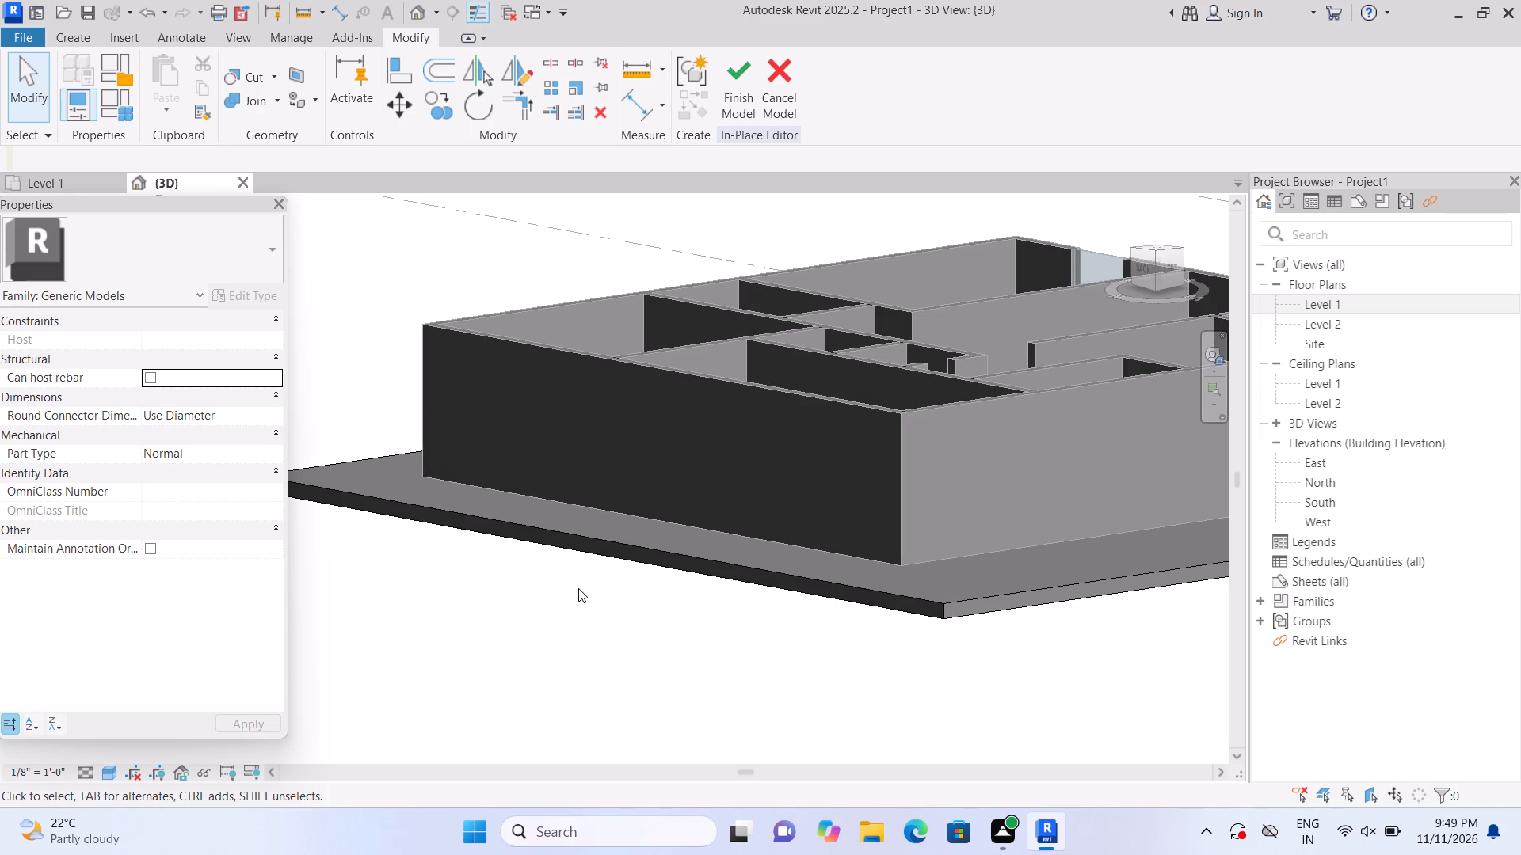
middle_click_drag(582, 588, 700, 585)
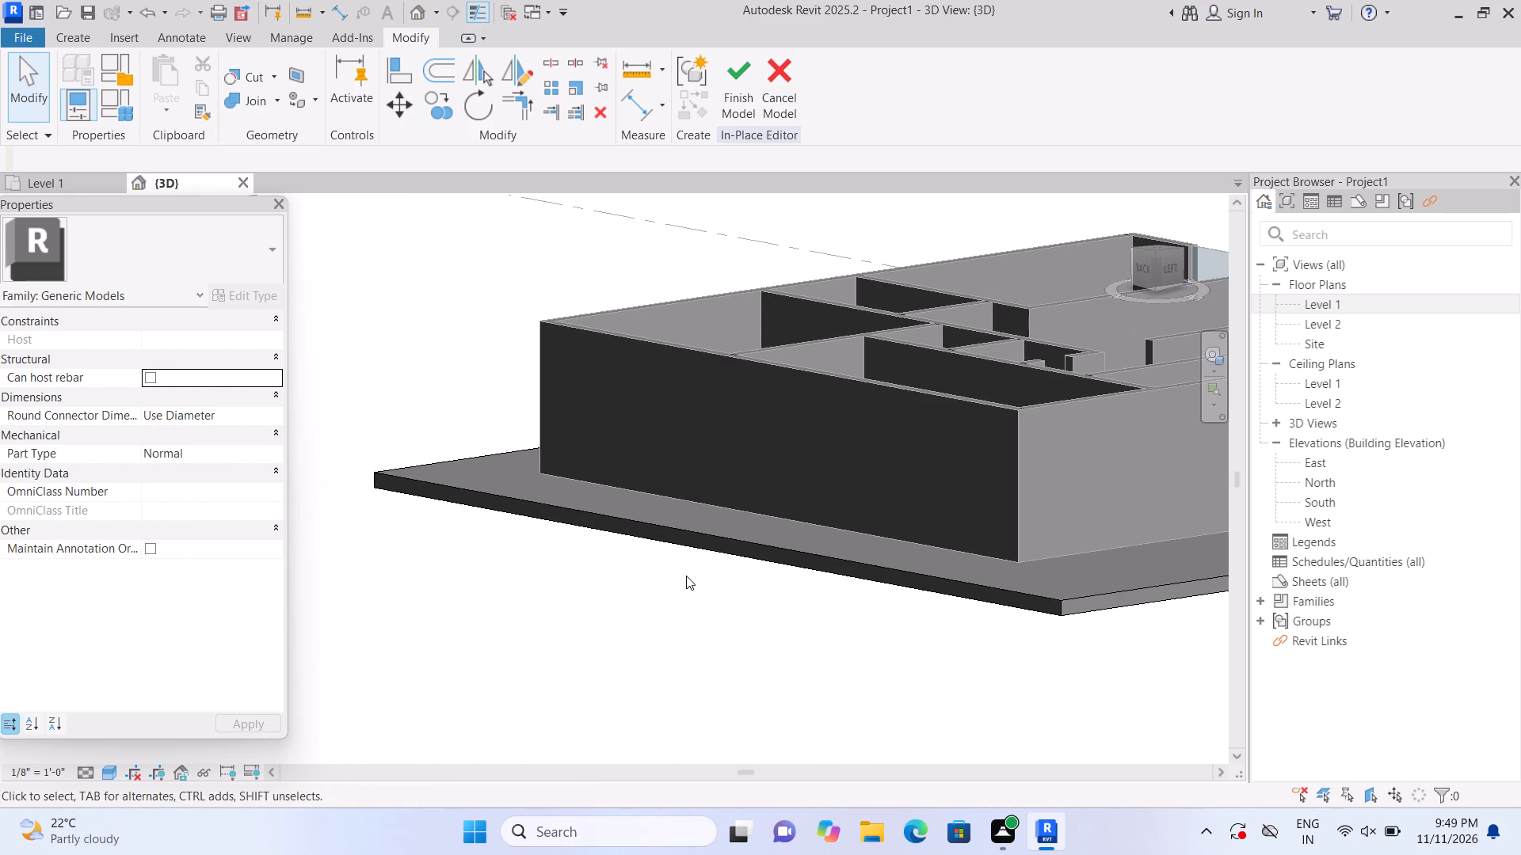
scroll(686, 576, "up", 1)
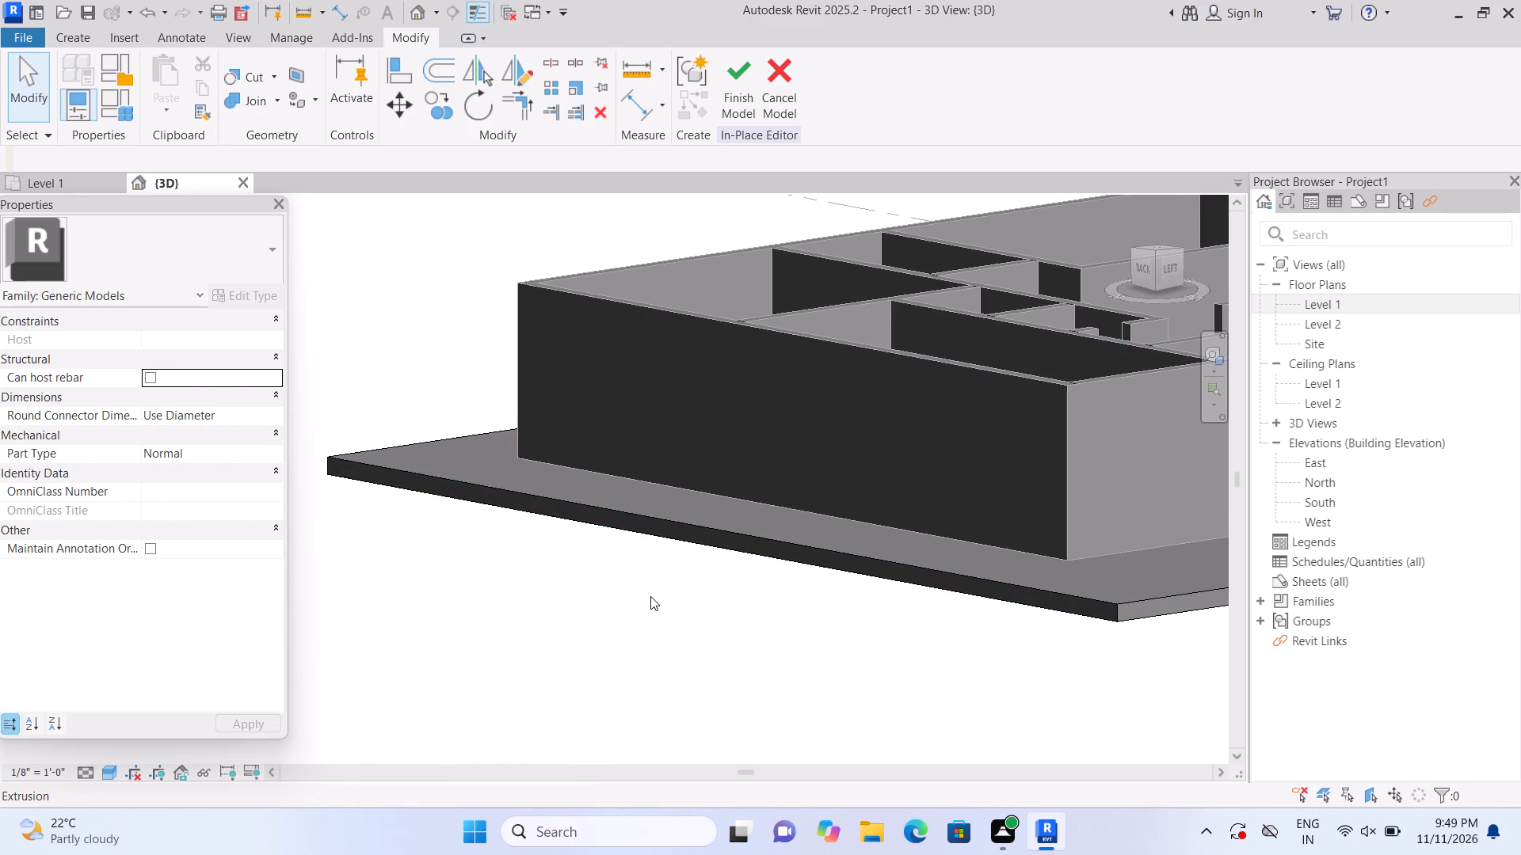
scroll(653, 583, "down", 4)
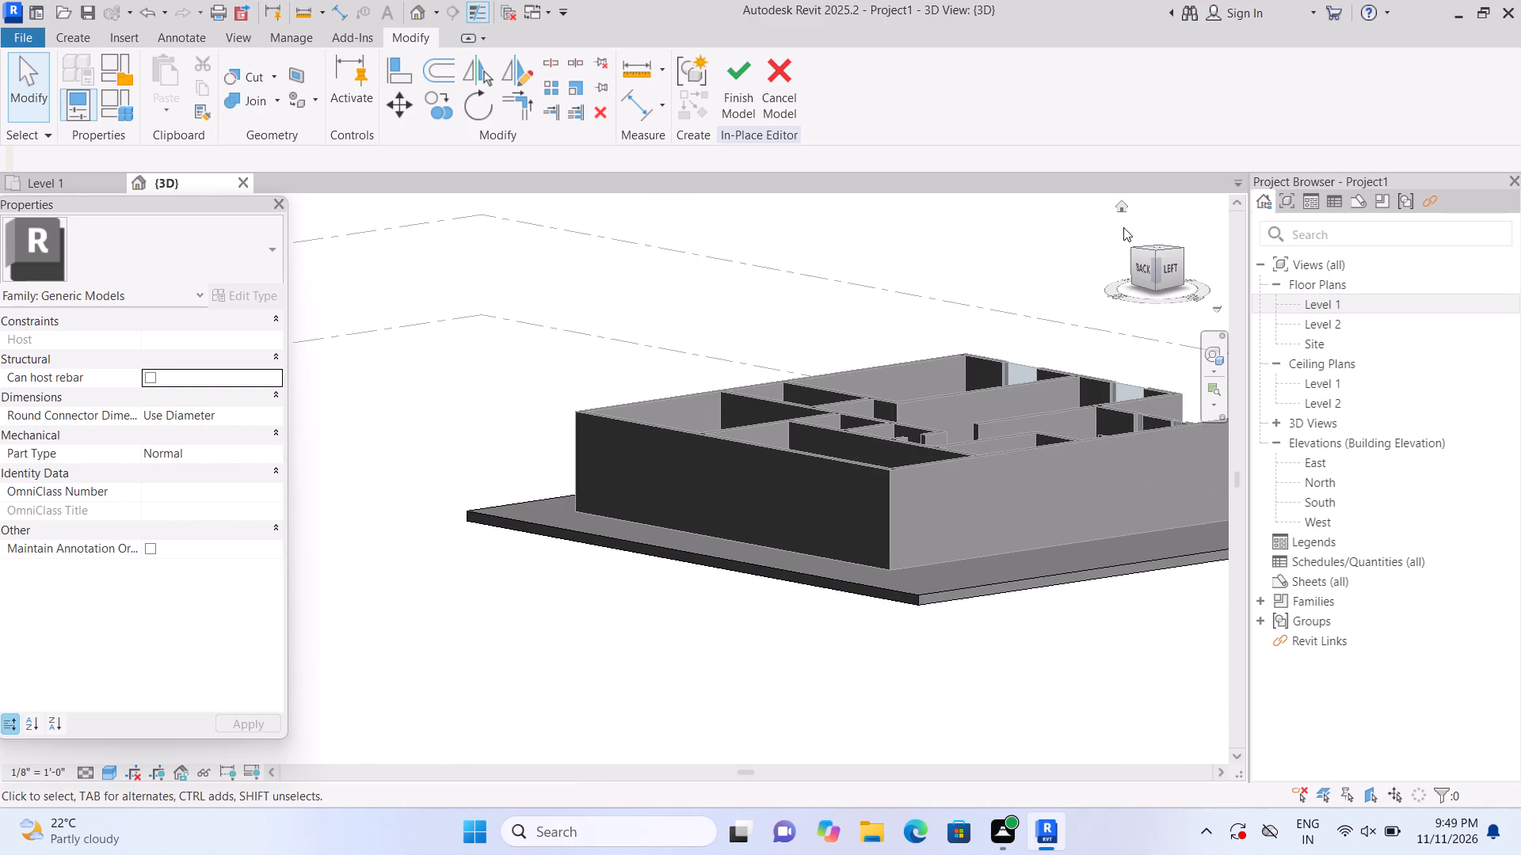
left_click(1120, 207)
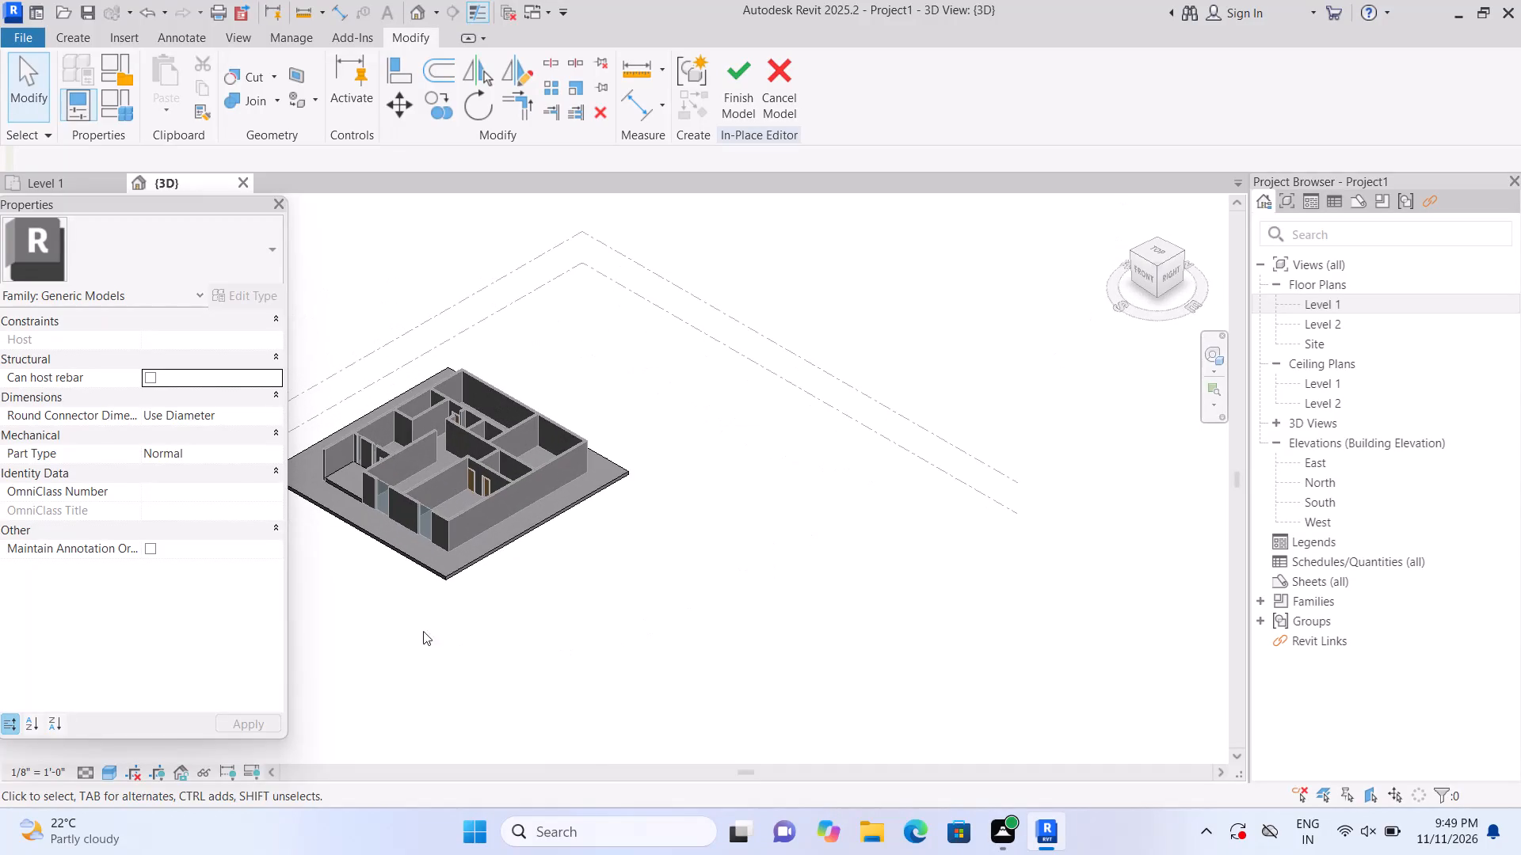
middle_click_drag(380, 627, 646, 649)
scroll(641, 604, "up", 2)
middle_click_drag(632, 598, 612, 669)
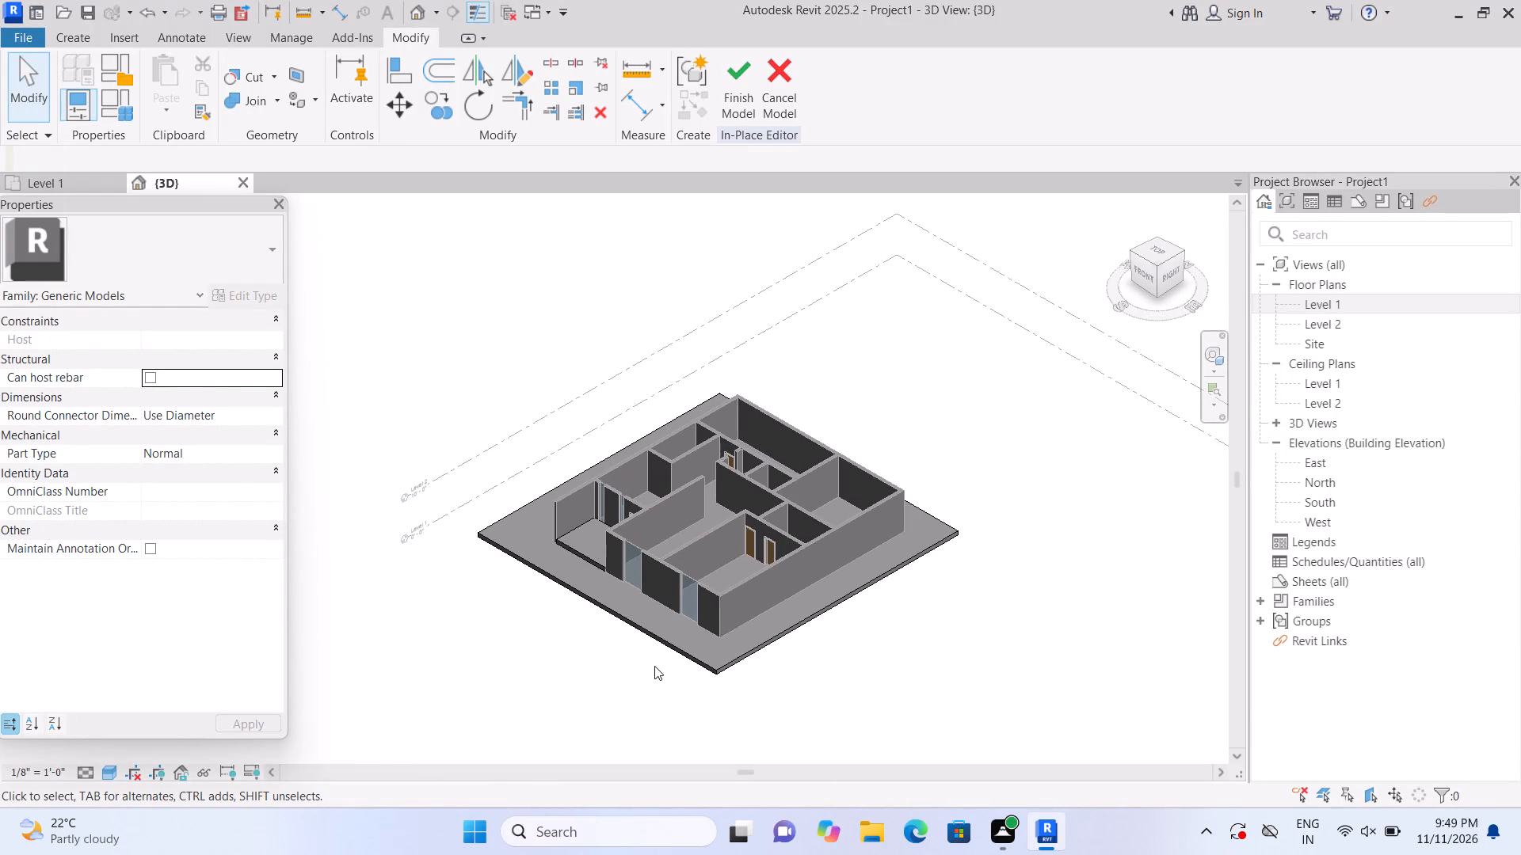
scroll(652, 658, "up", 2)
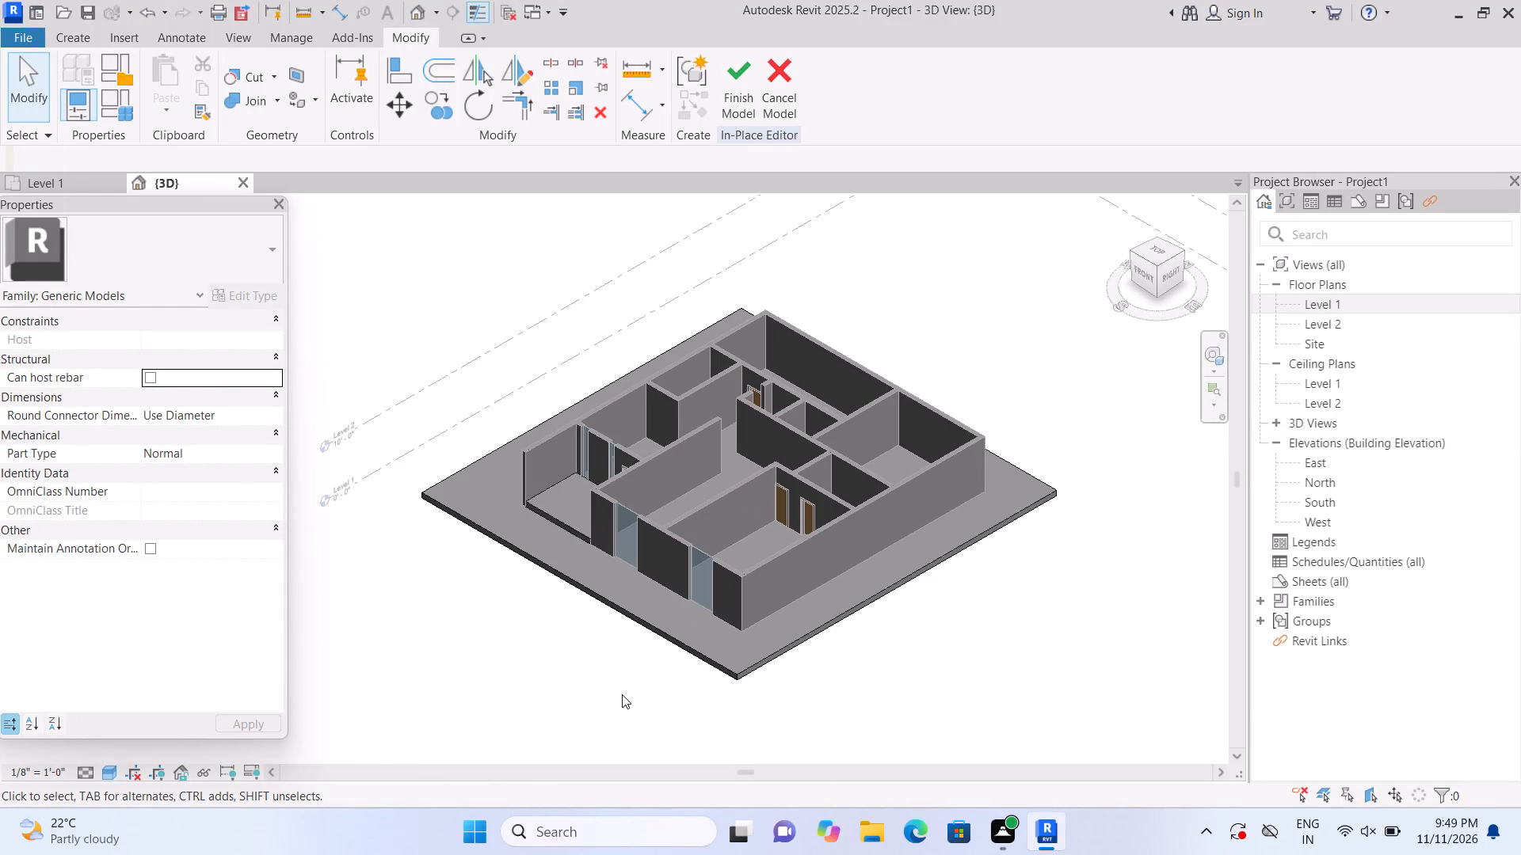
middle_click_drag(588, 716, 560, 612, "shift")
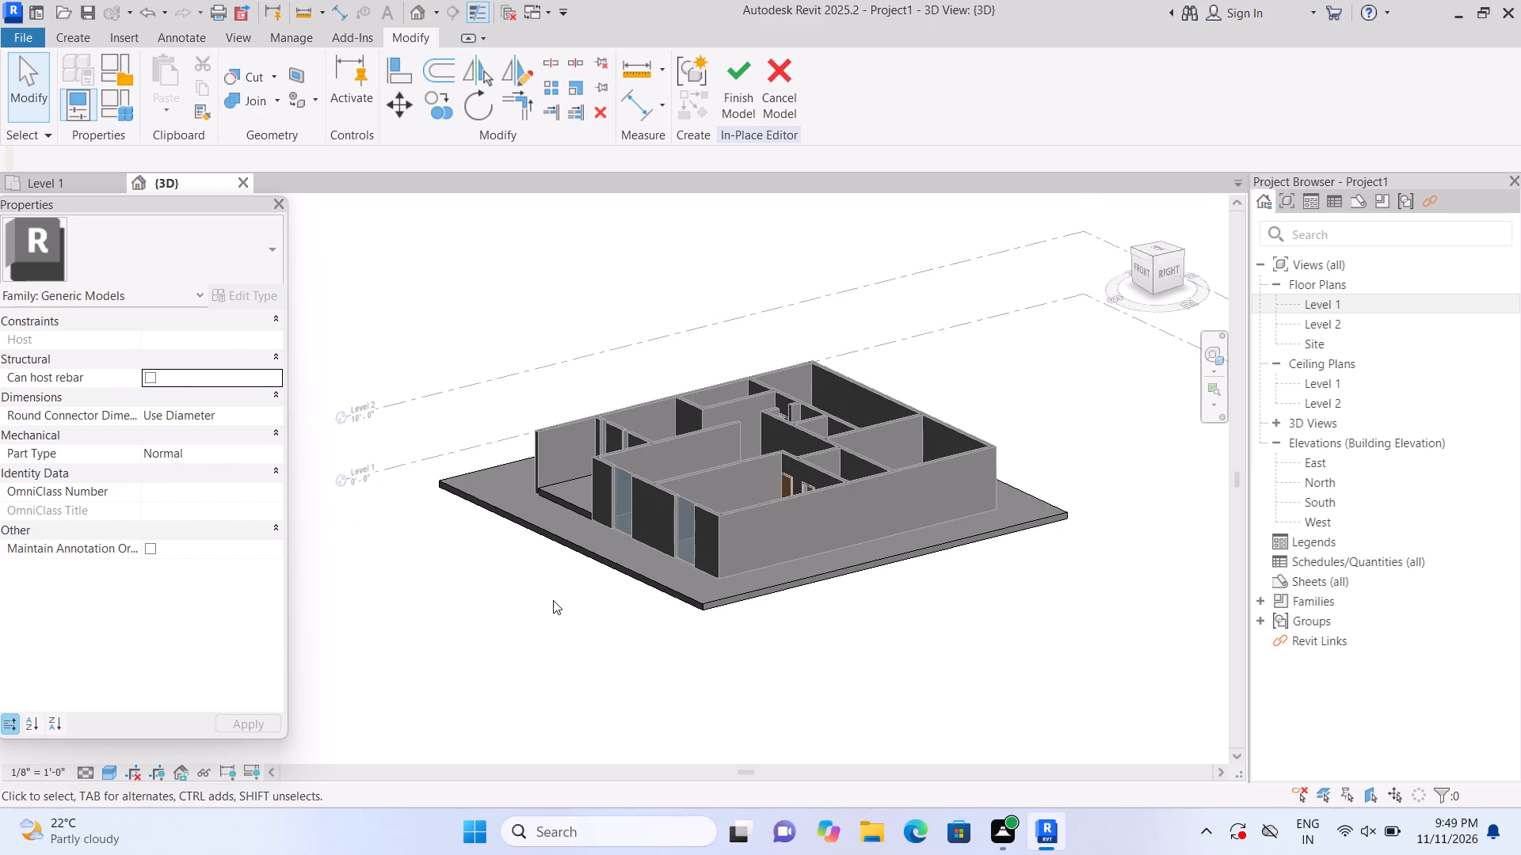
scroll(553, 600, "up", 1)
middle_click_drag(553, 602, 565, 625)
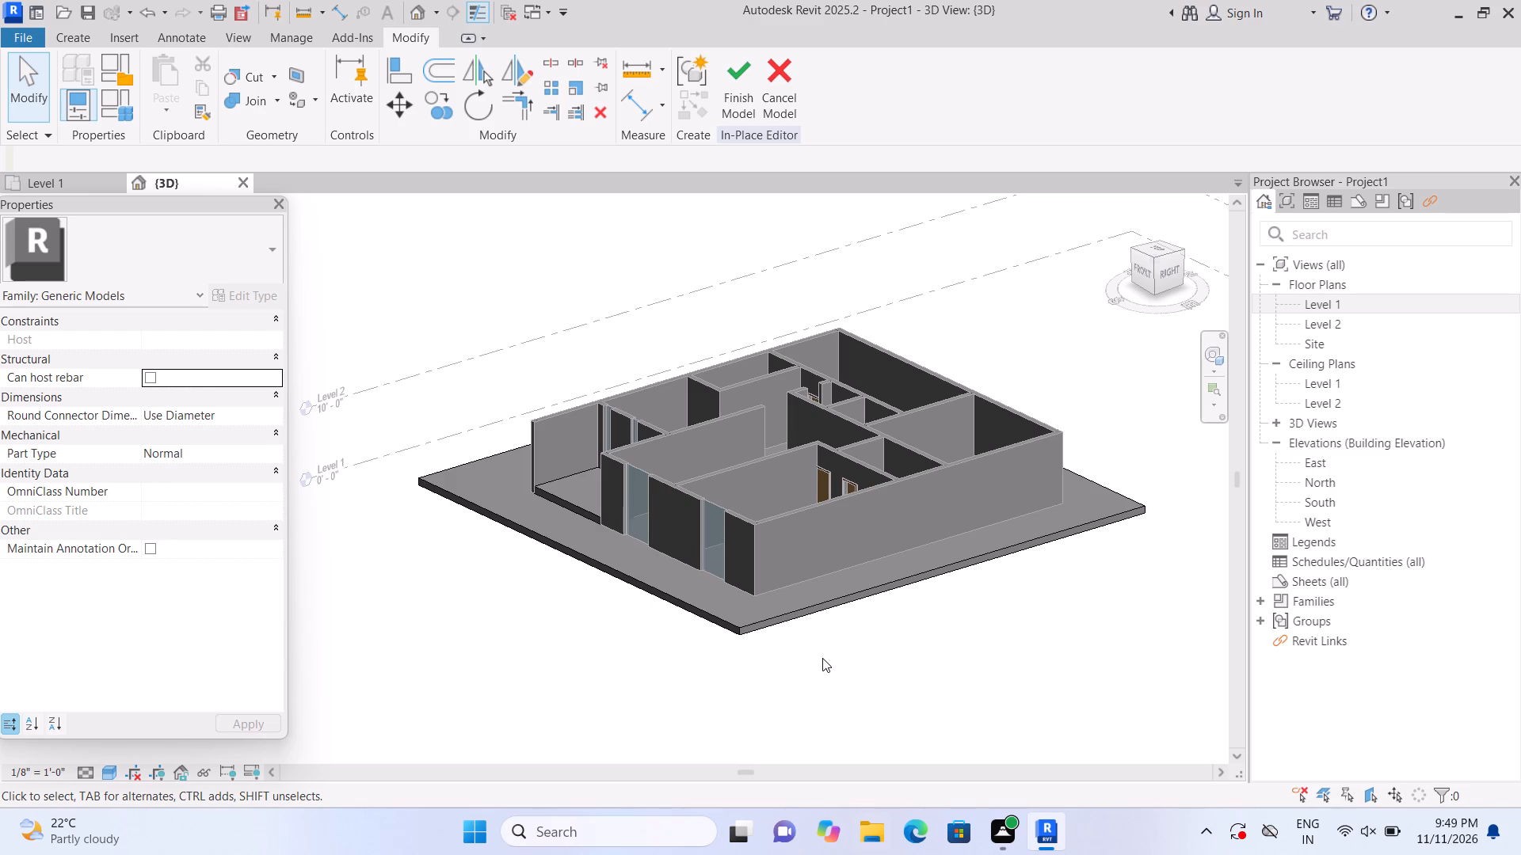
middle_click_drag(821, 659, 823, 702)
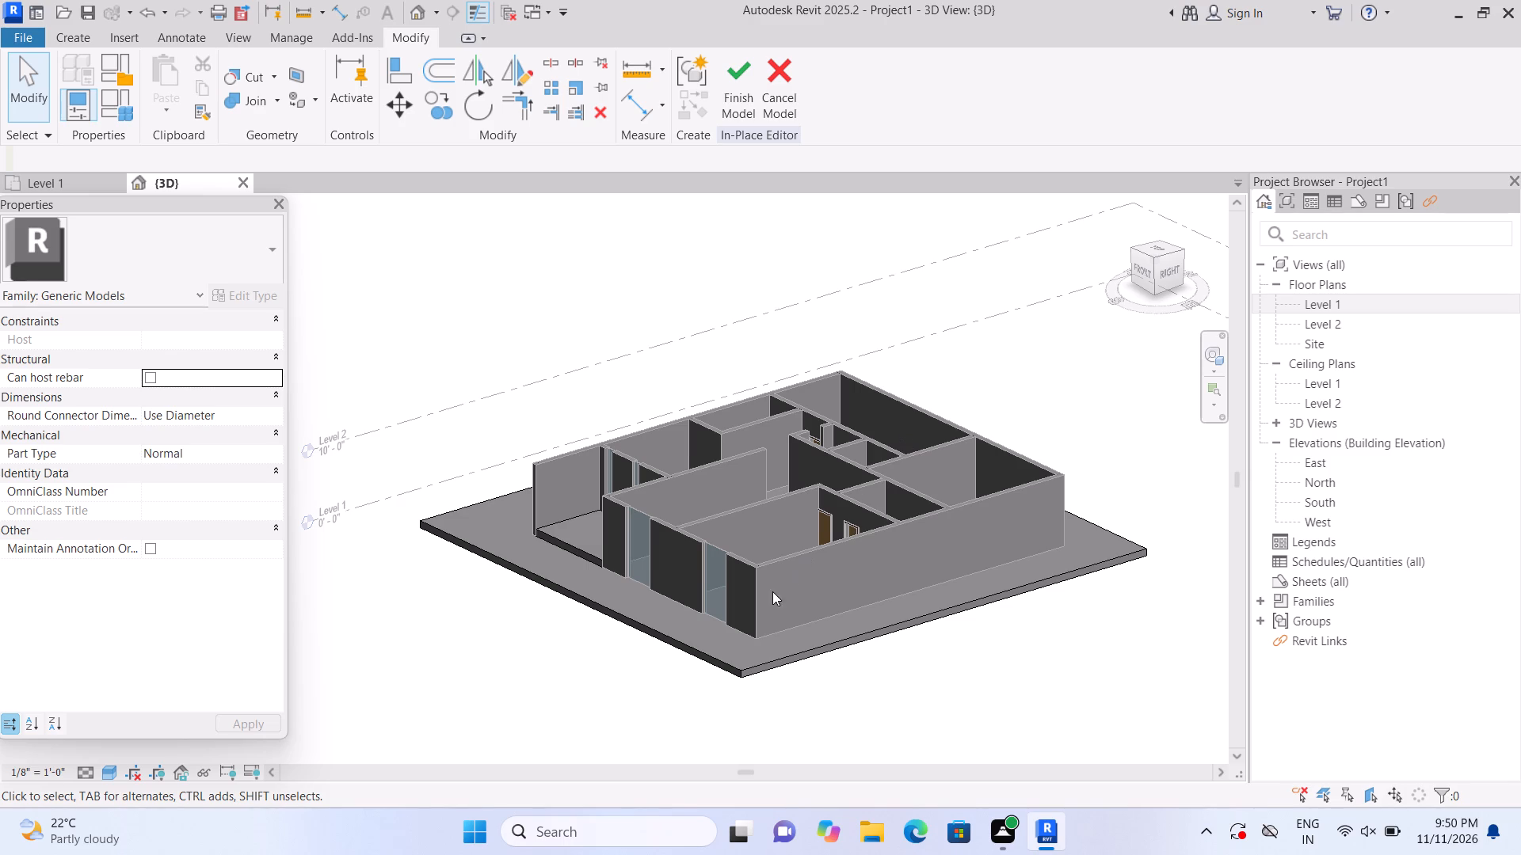
Examine the south facade, the raised slab in the open southwest room and the surrounding footprint slab from several 3D angles.
middle_click_drag(497, 712, 708, 580, "shift")
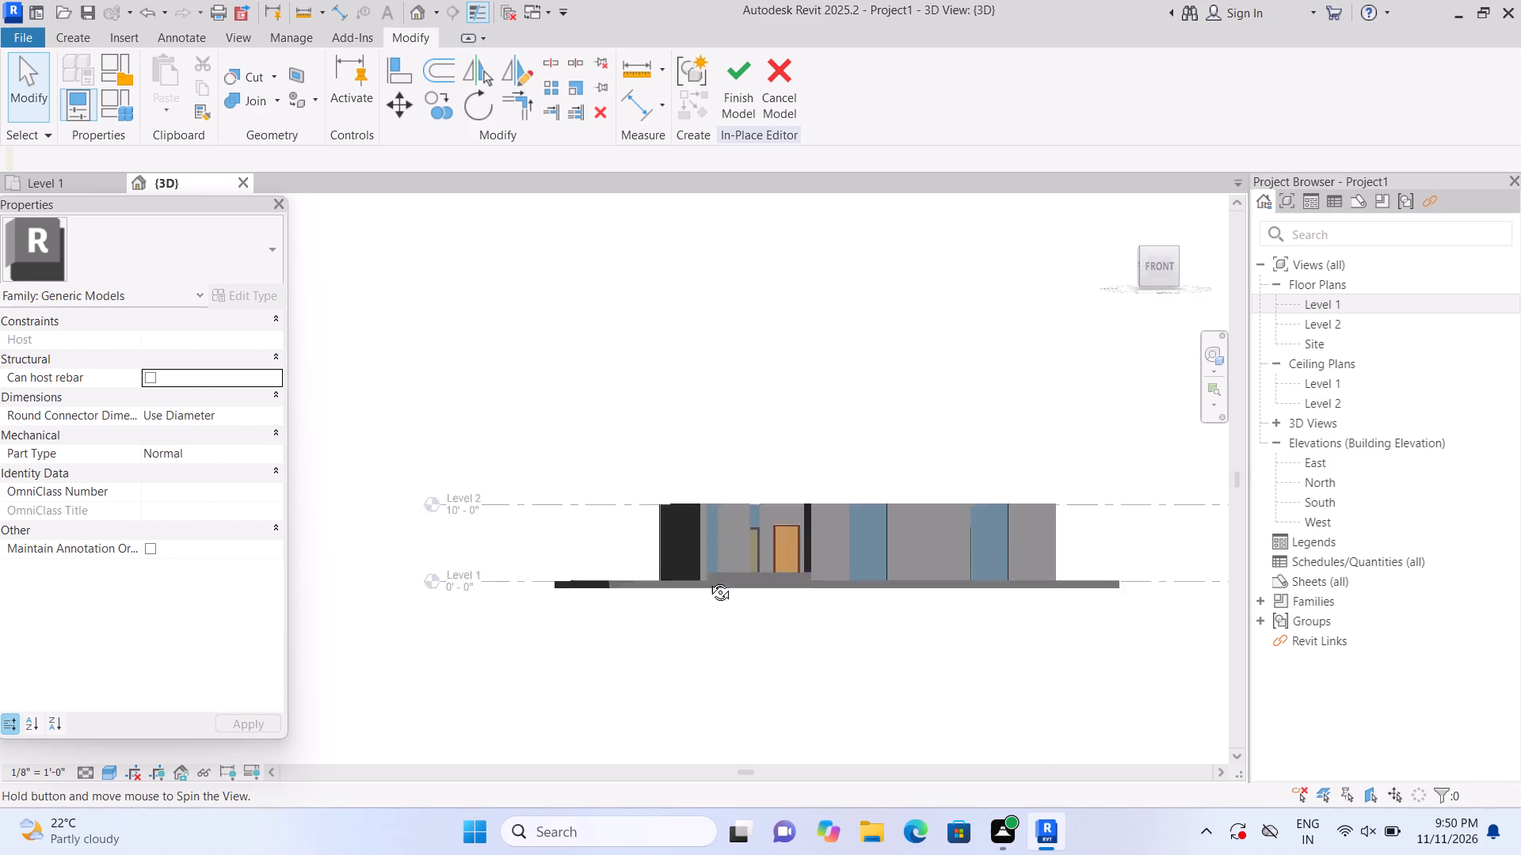
middle_click_drag(708, 580, 543, 699, "shift")
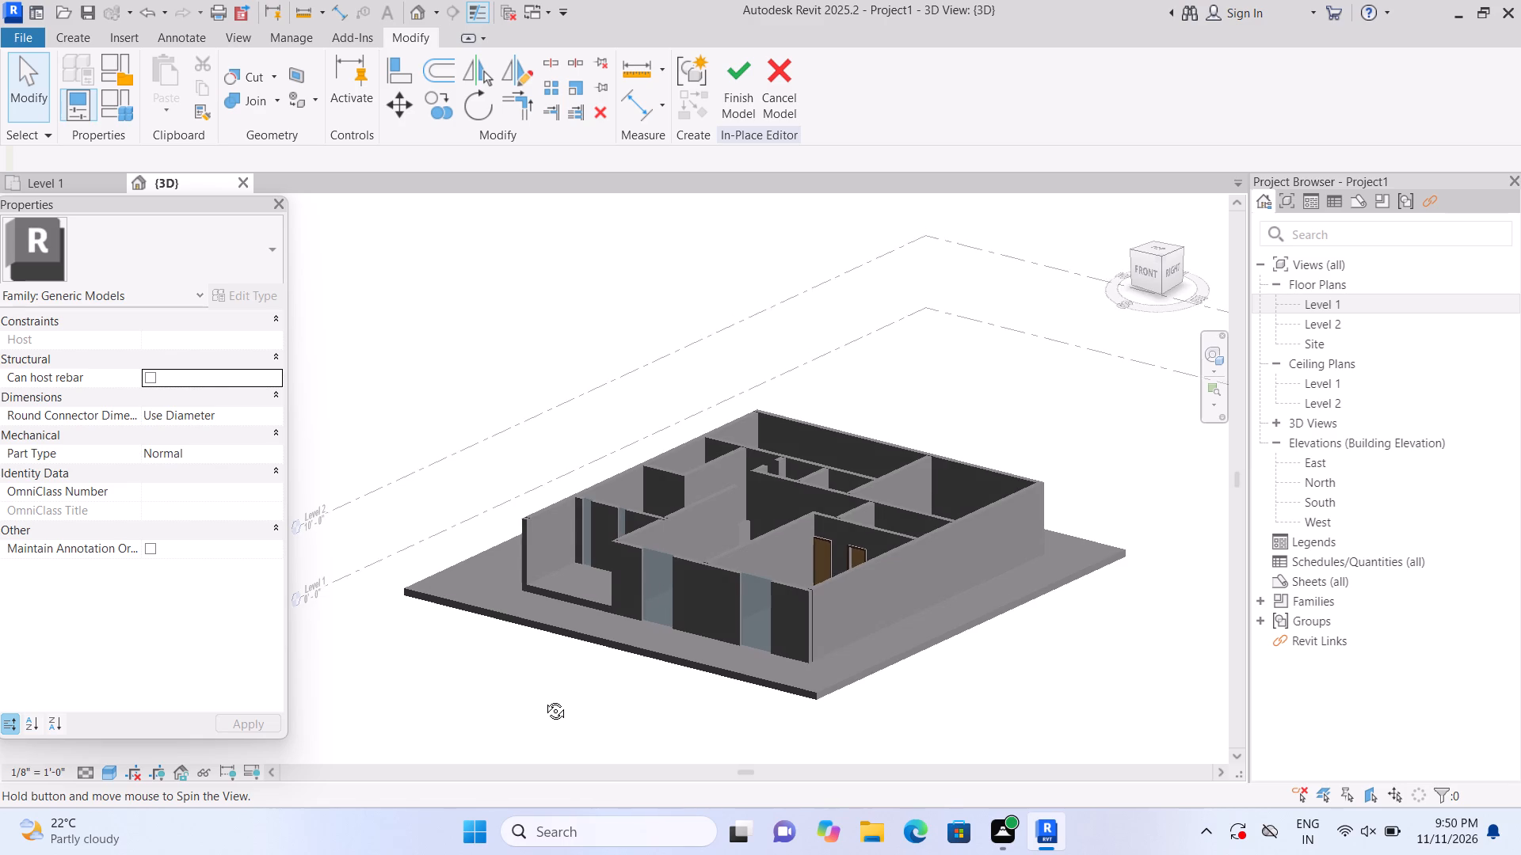
middle_click_drag(543, 699, 551, 705, "shift")
scroll(570, 648, "up", 6)
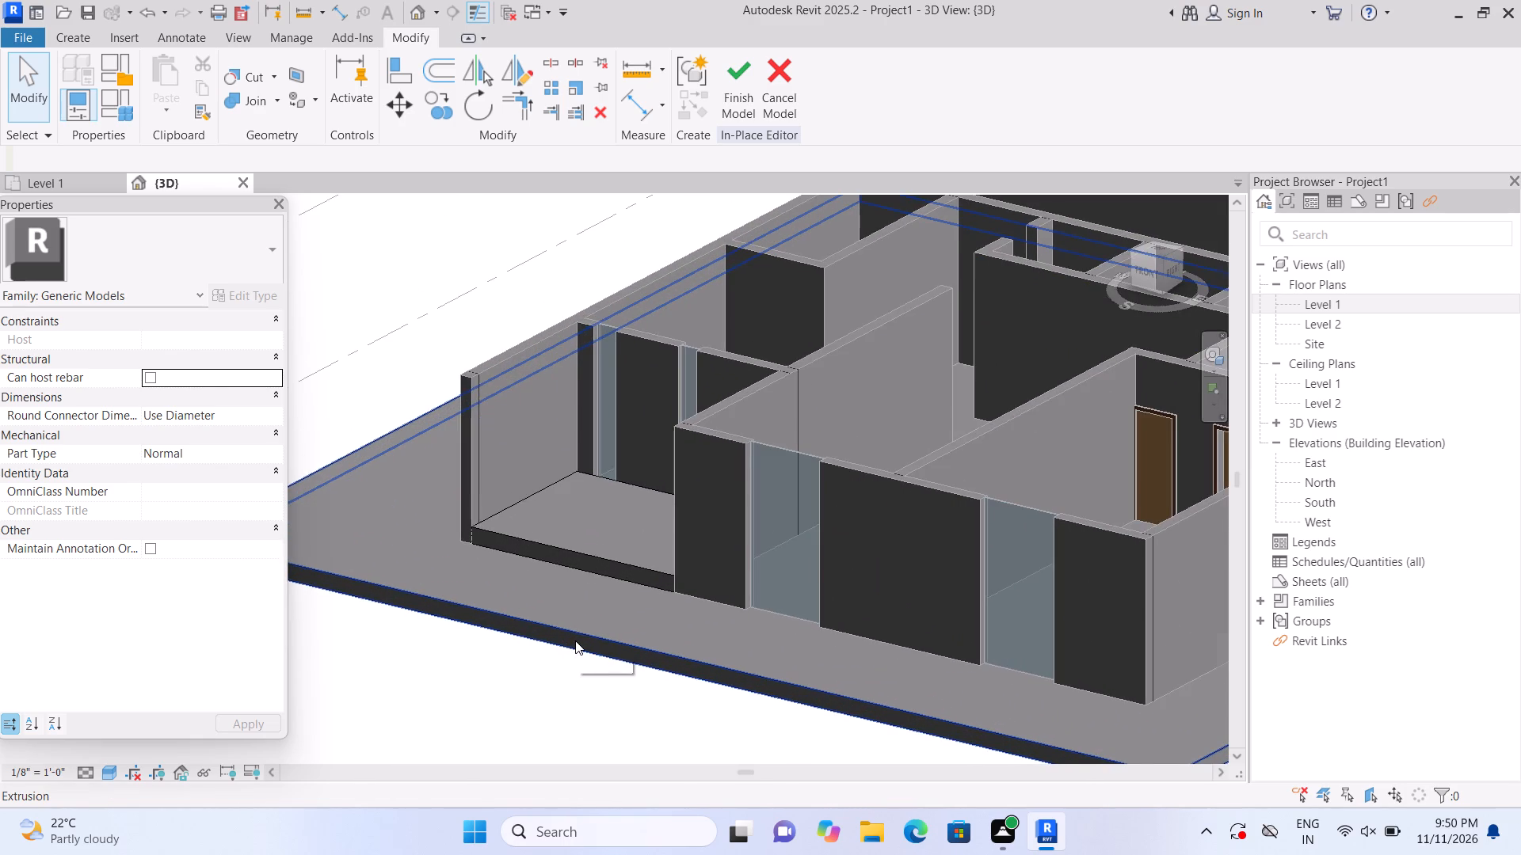
scroll(575, 640, "down", 3)
scroll(575, 640, "up", 3)
scroll(581, 476, "up", 3)
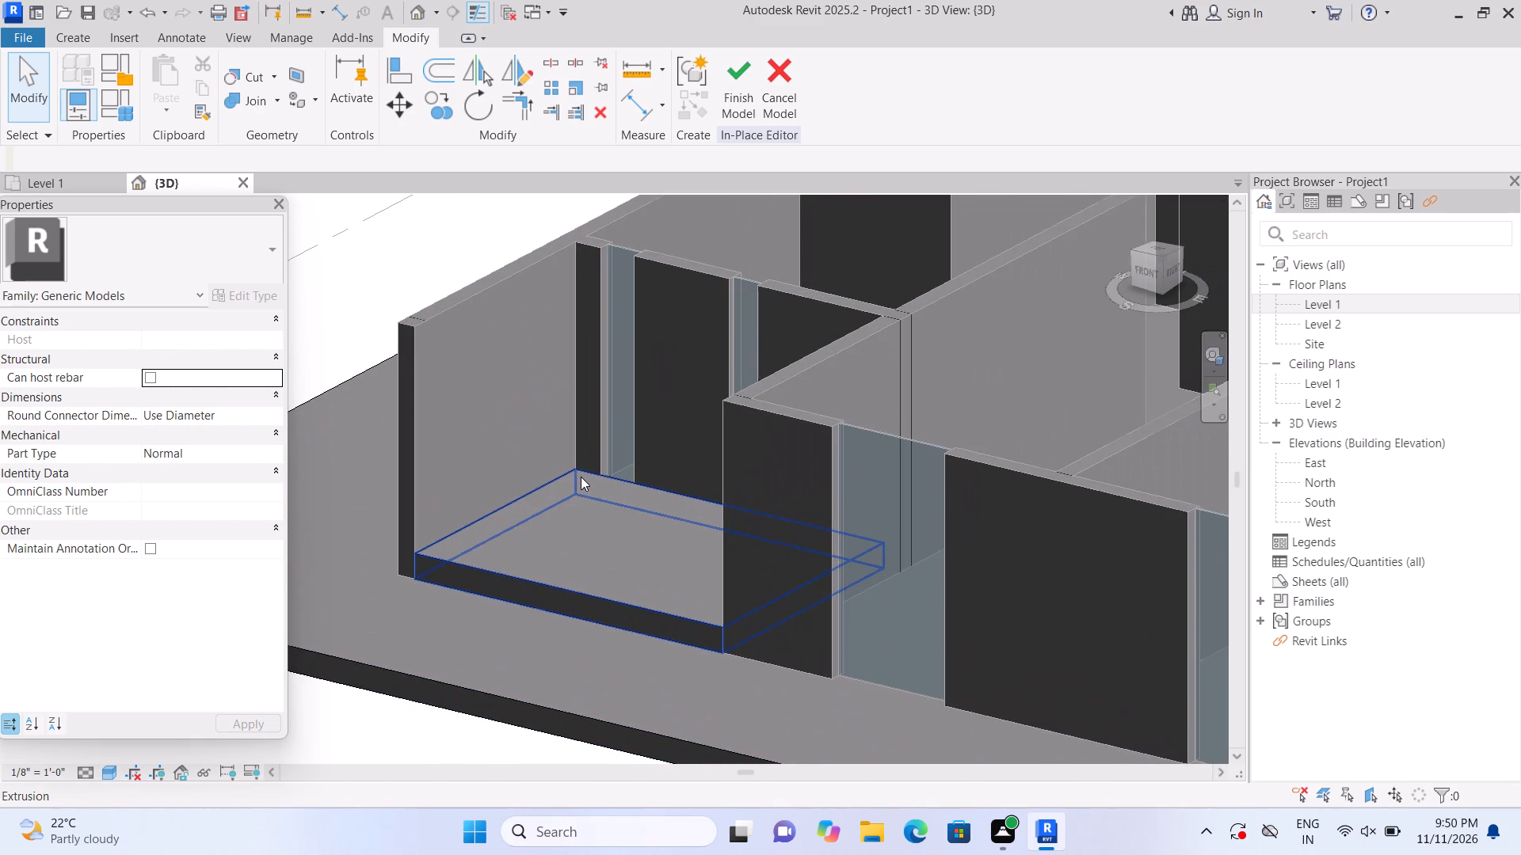
scroll(581, 479, "down", 7)
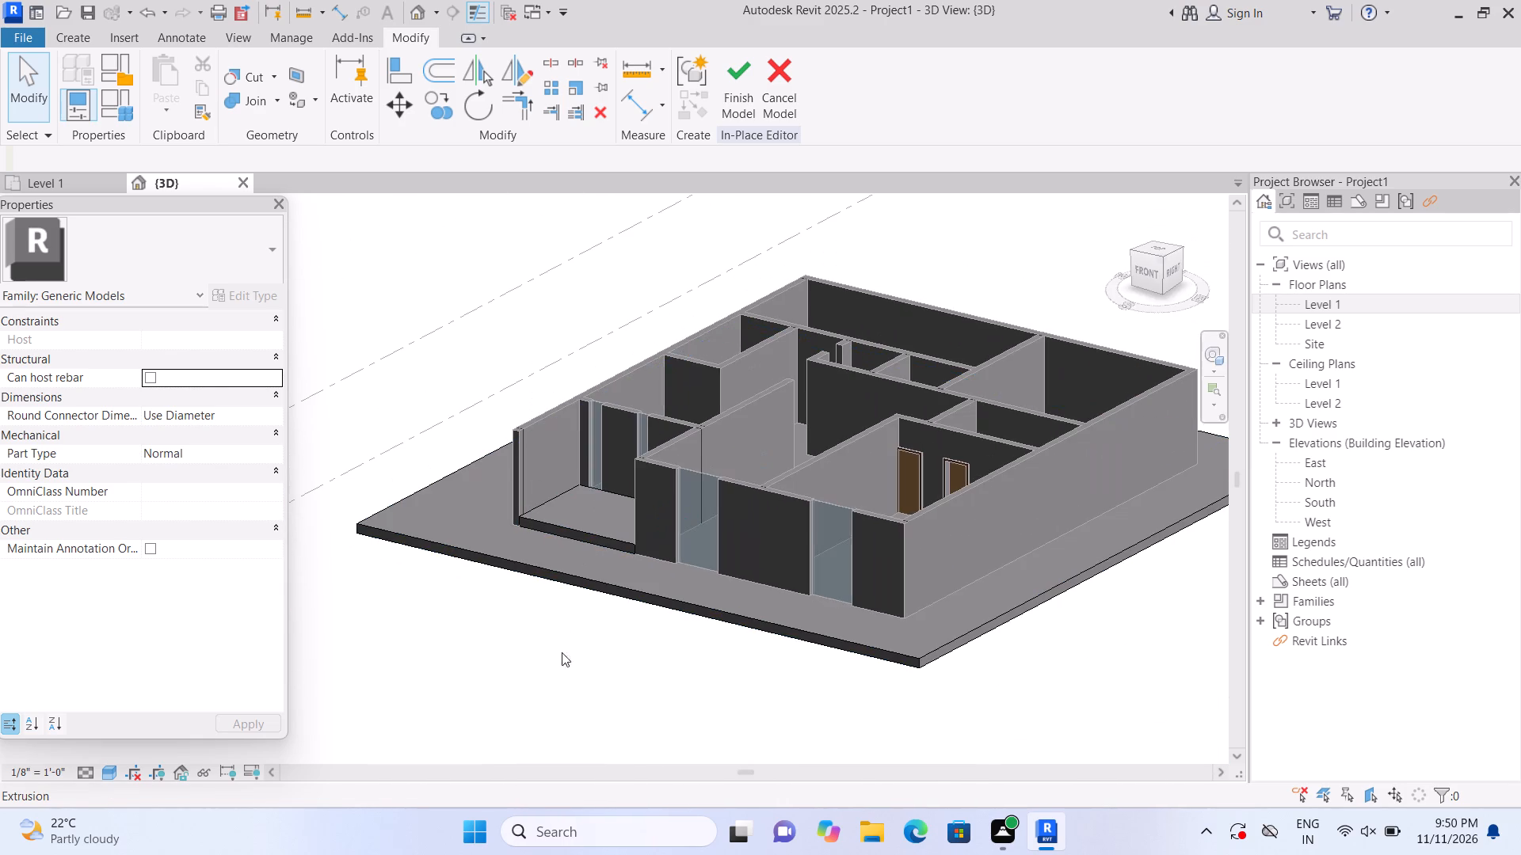
middle_click_drag(537, 678, 478, 697)
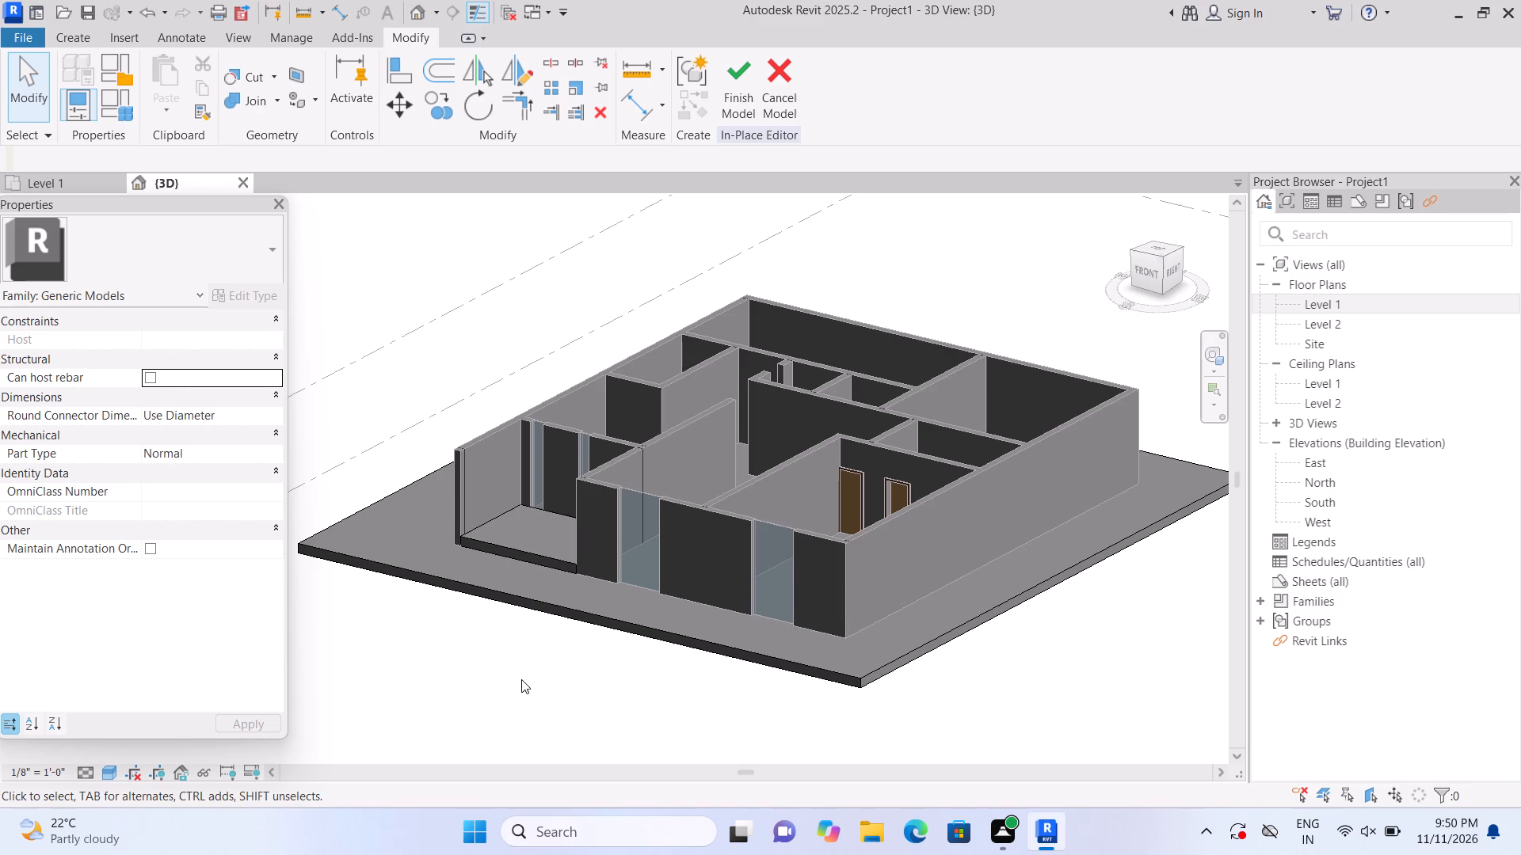
middle_click_drag(521, 679, 515, 694, "shift")
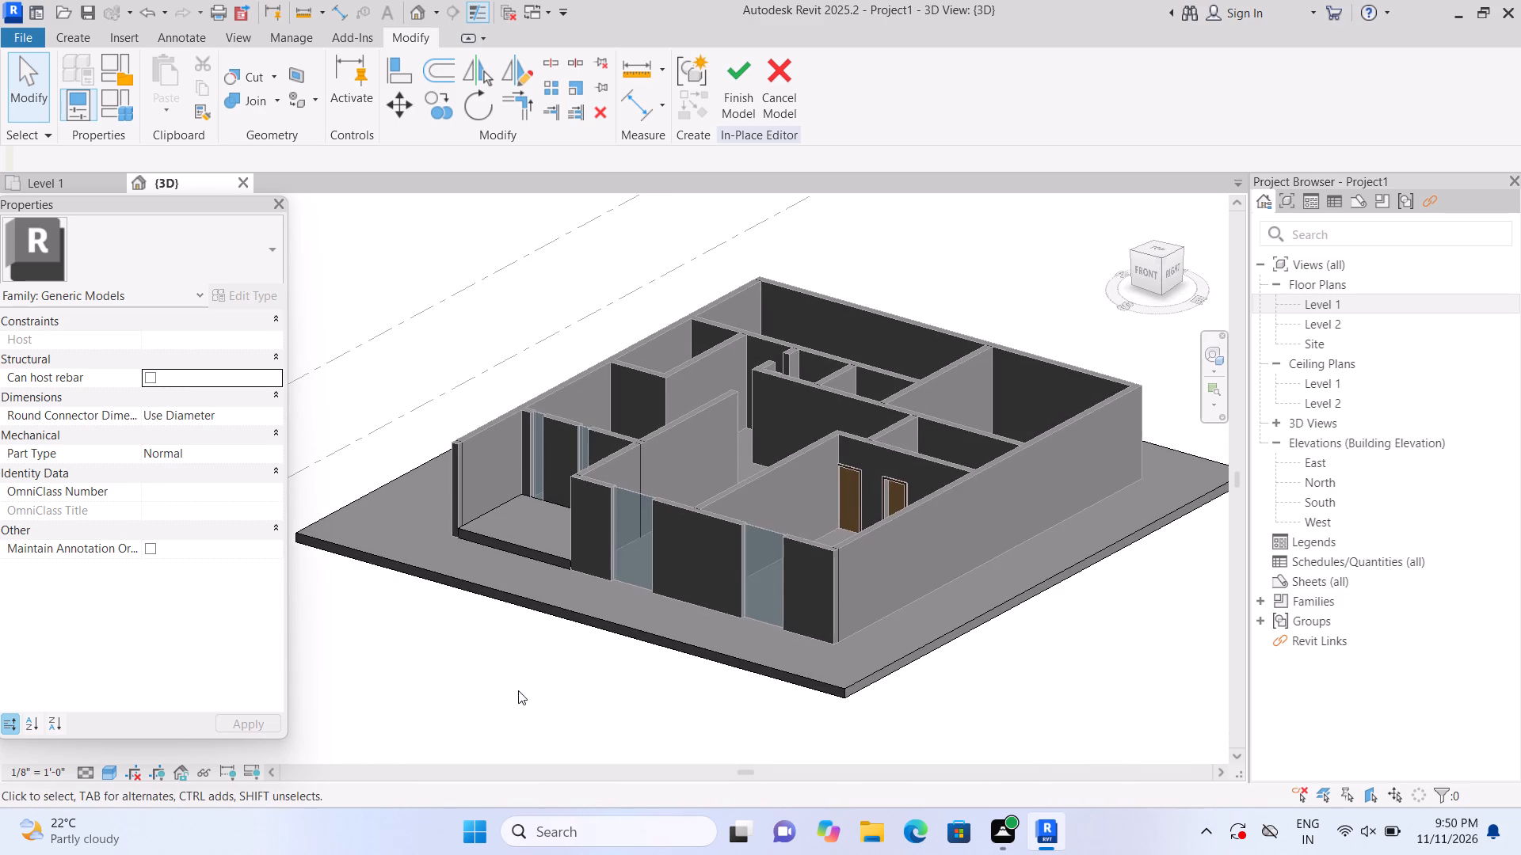
middle_click_drag(520, 692, 534, 713)
scroll(551, 644, "up", 2)
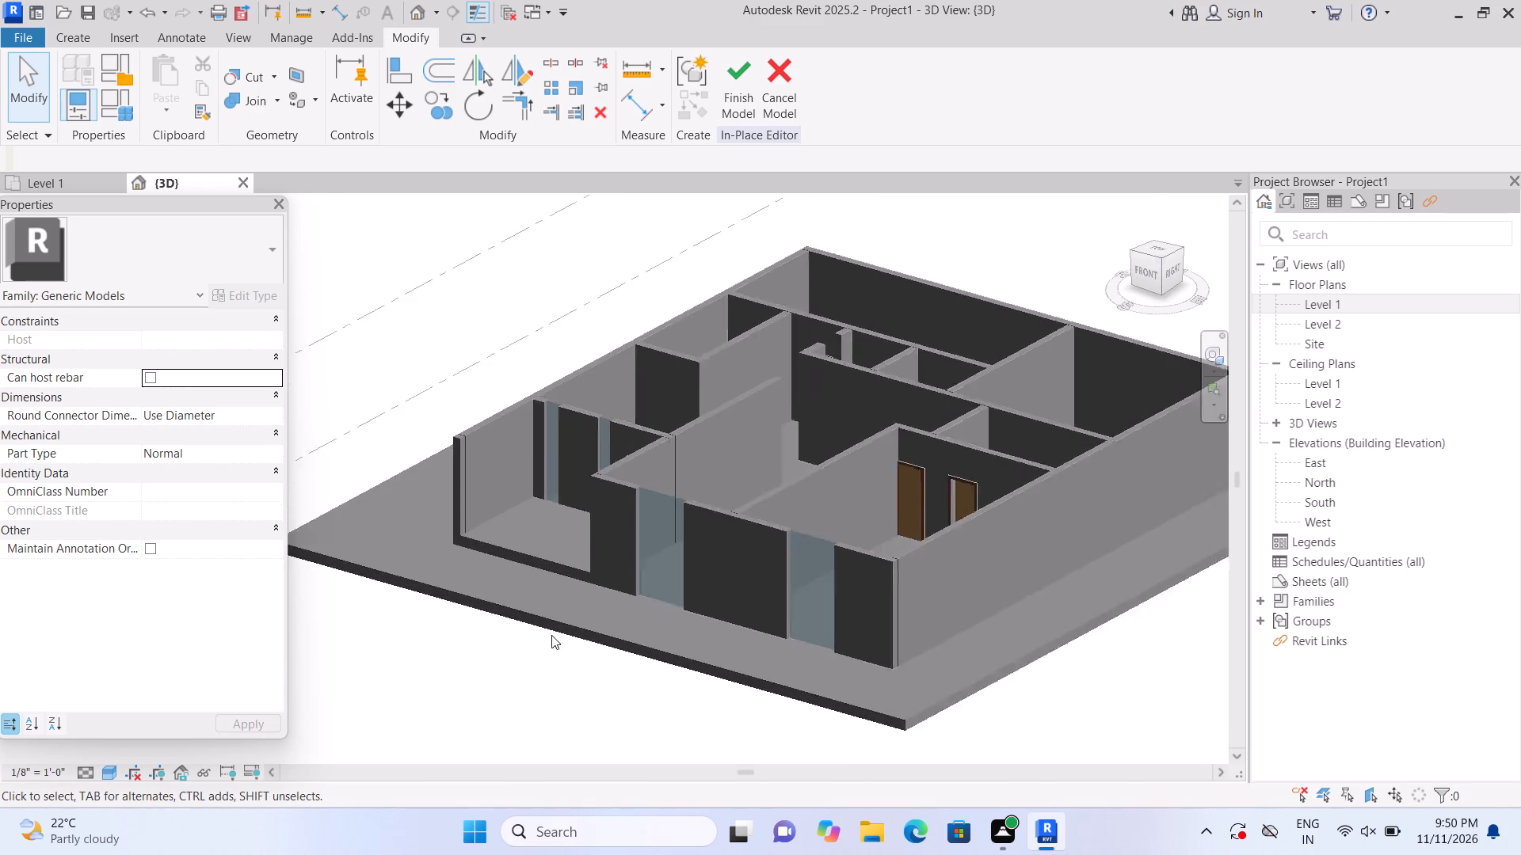
scroll(551, 635, "up", 4)
scroll(607, 609, "down", 8)
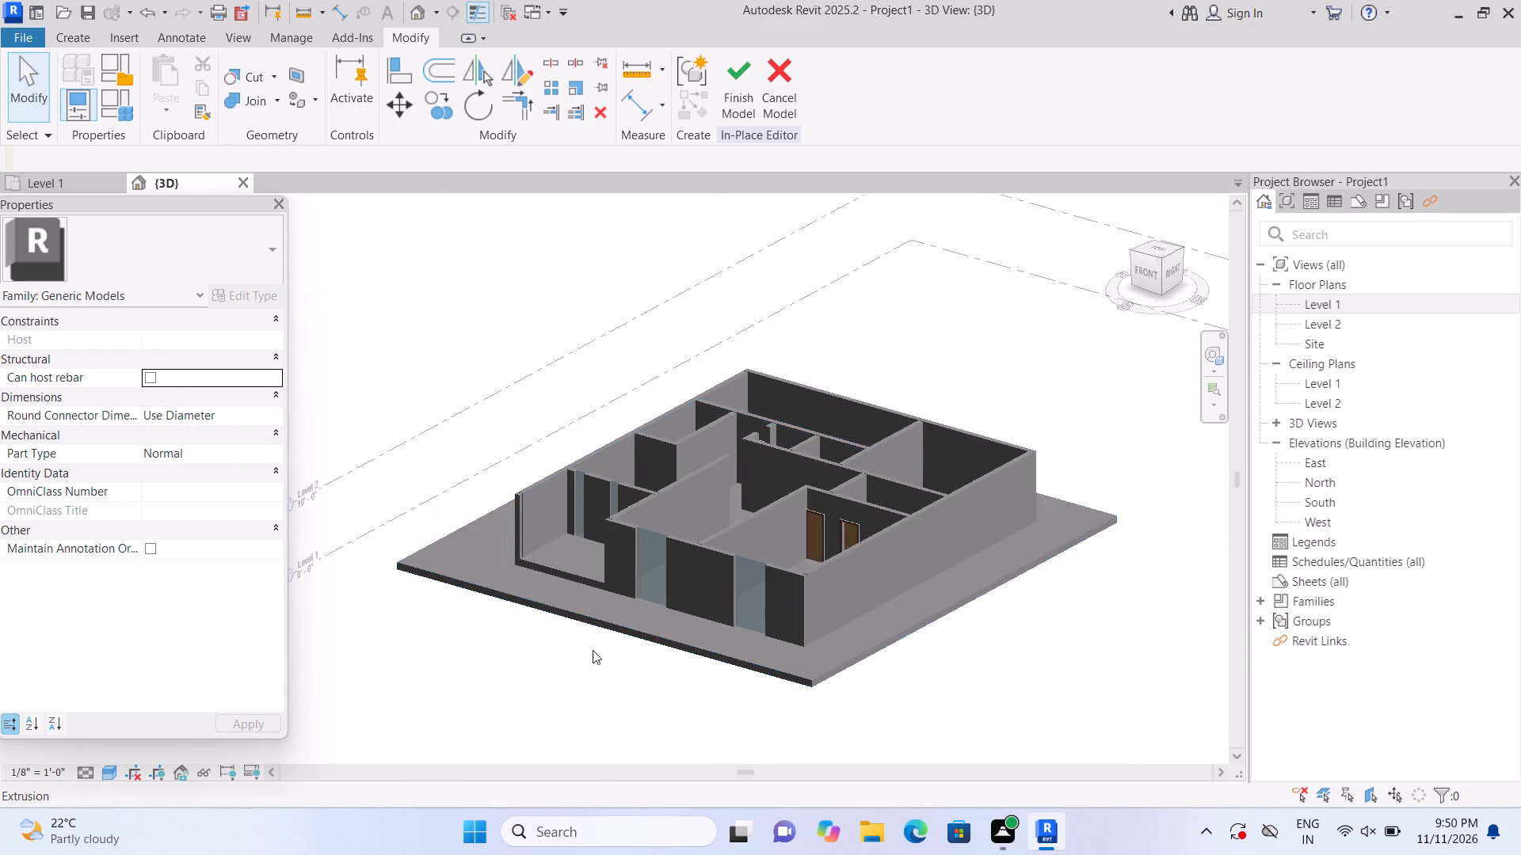
middle_click_drag(559, 690, 526, 662)
scroll(528, 666, "up", 3)
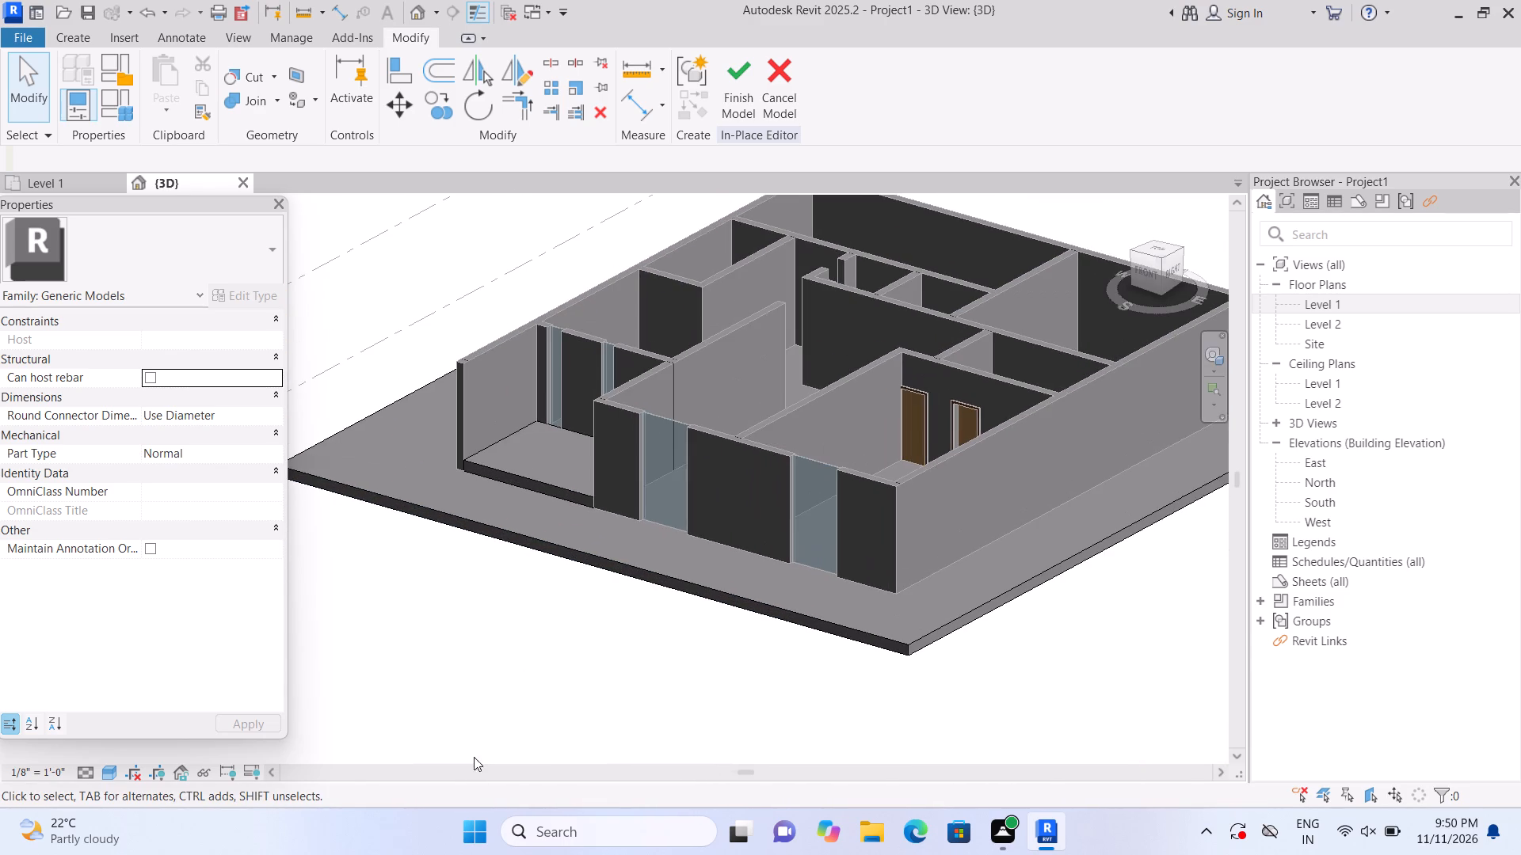
middle_click(473, 757)
scroll(474, 757, "up", 1)
middle_click_drag(501, 705, 455, 785)
scroll(475, 762, "up", 1)
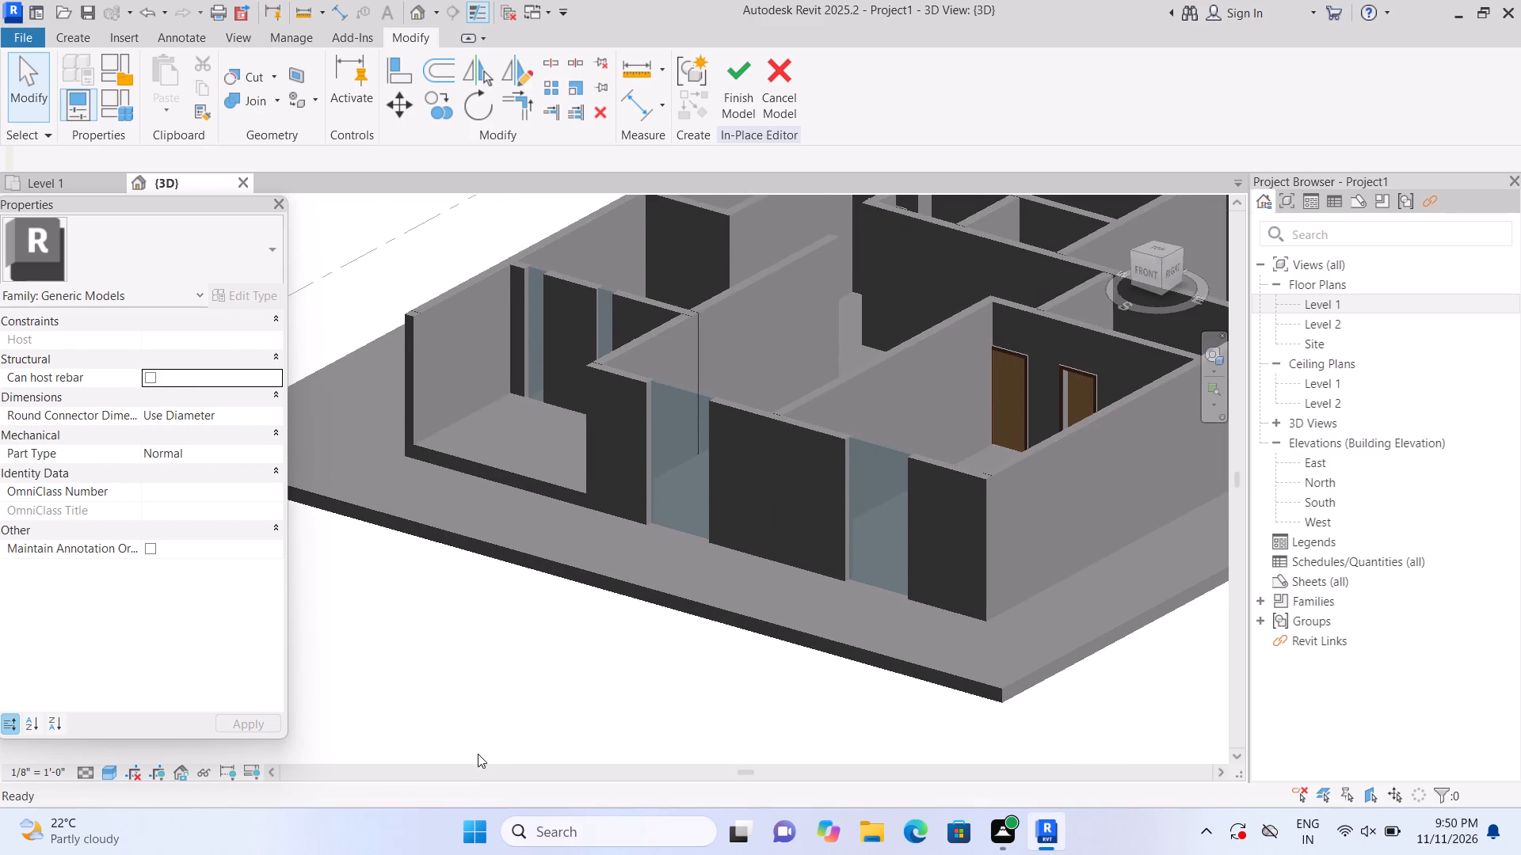
scroll(478, 756, "down", 1)
scroll(581, 634, "up", 1)
scroll(581, 634, "down", 2)
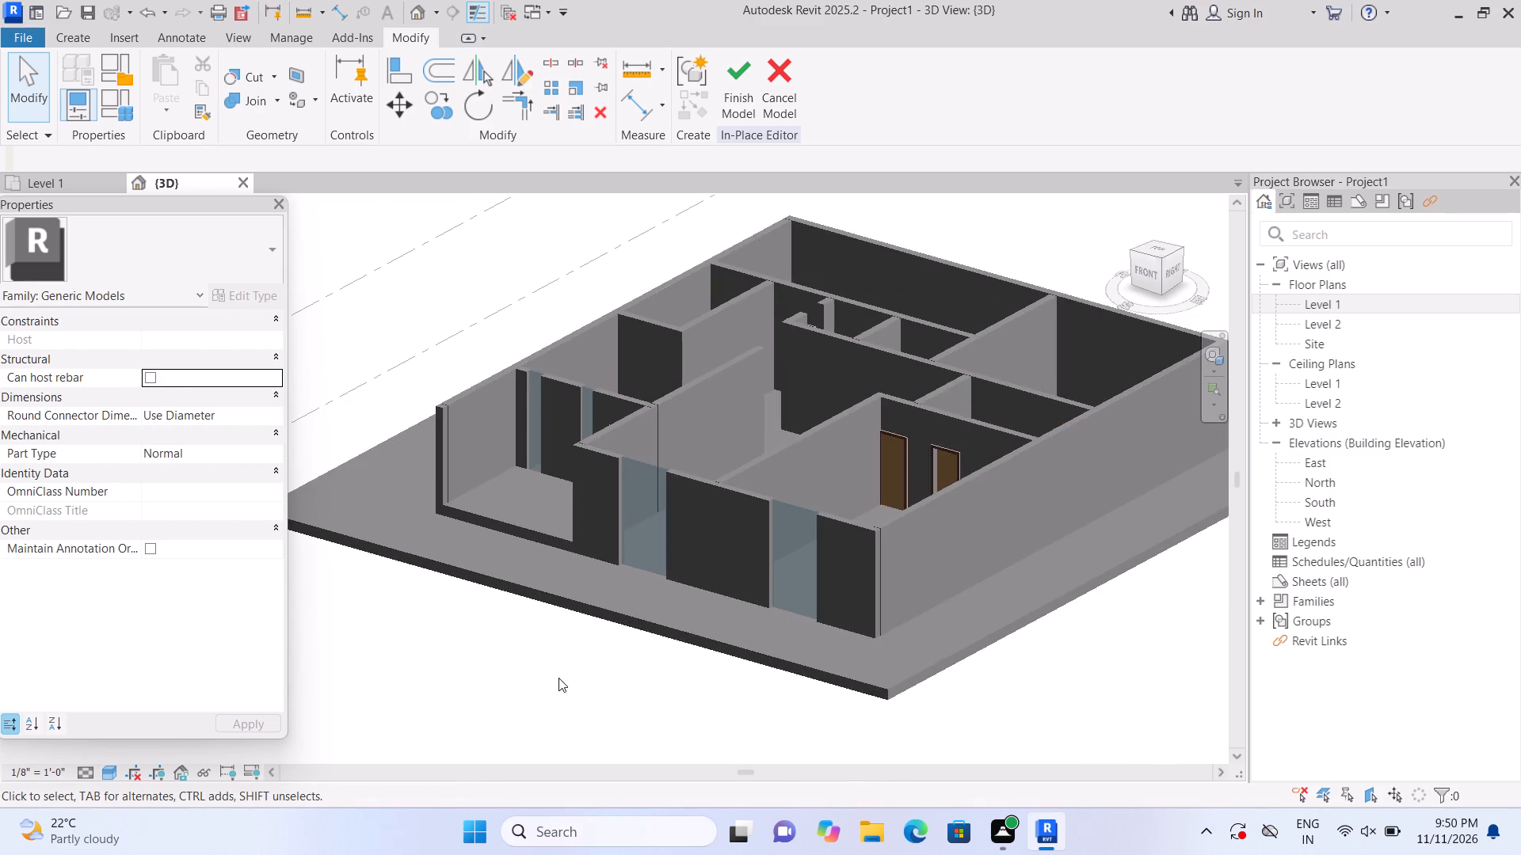
scroll(556, 674, "up", 1)
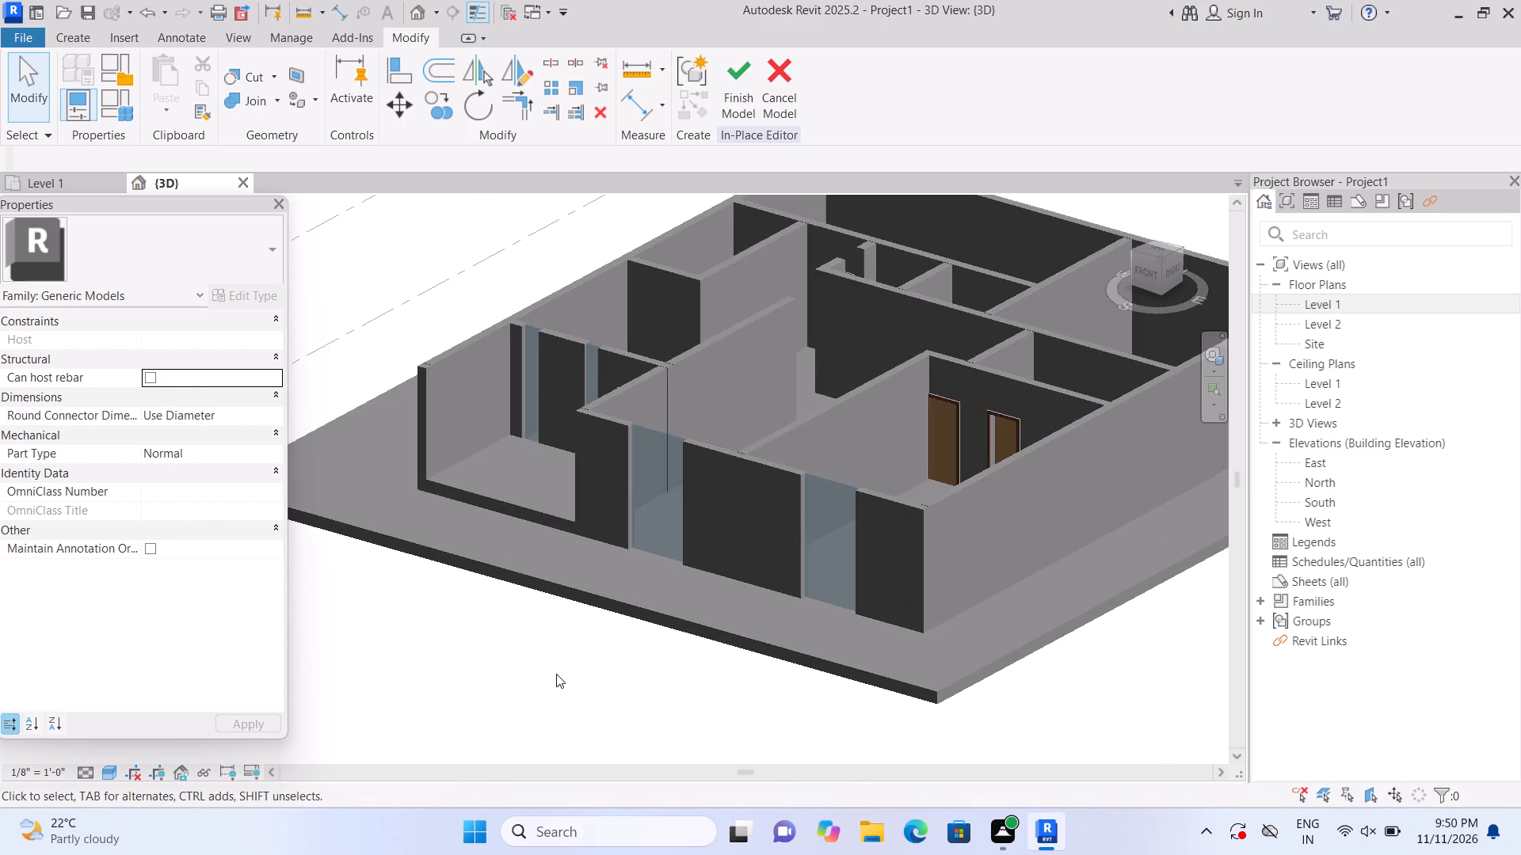
scroll(556, 671, "down", 2)
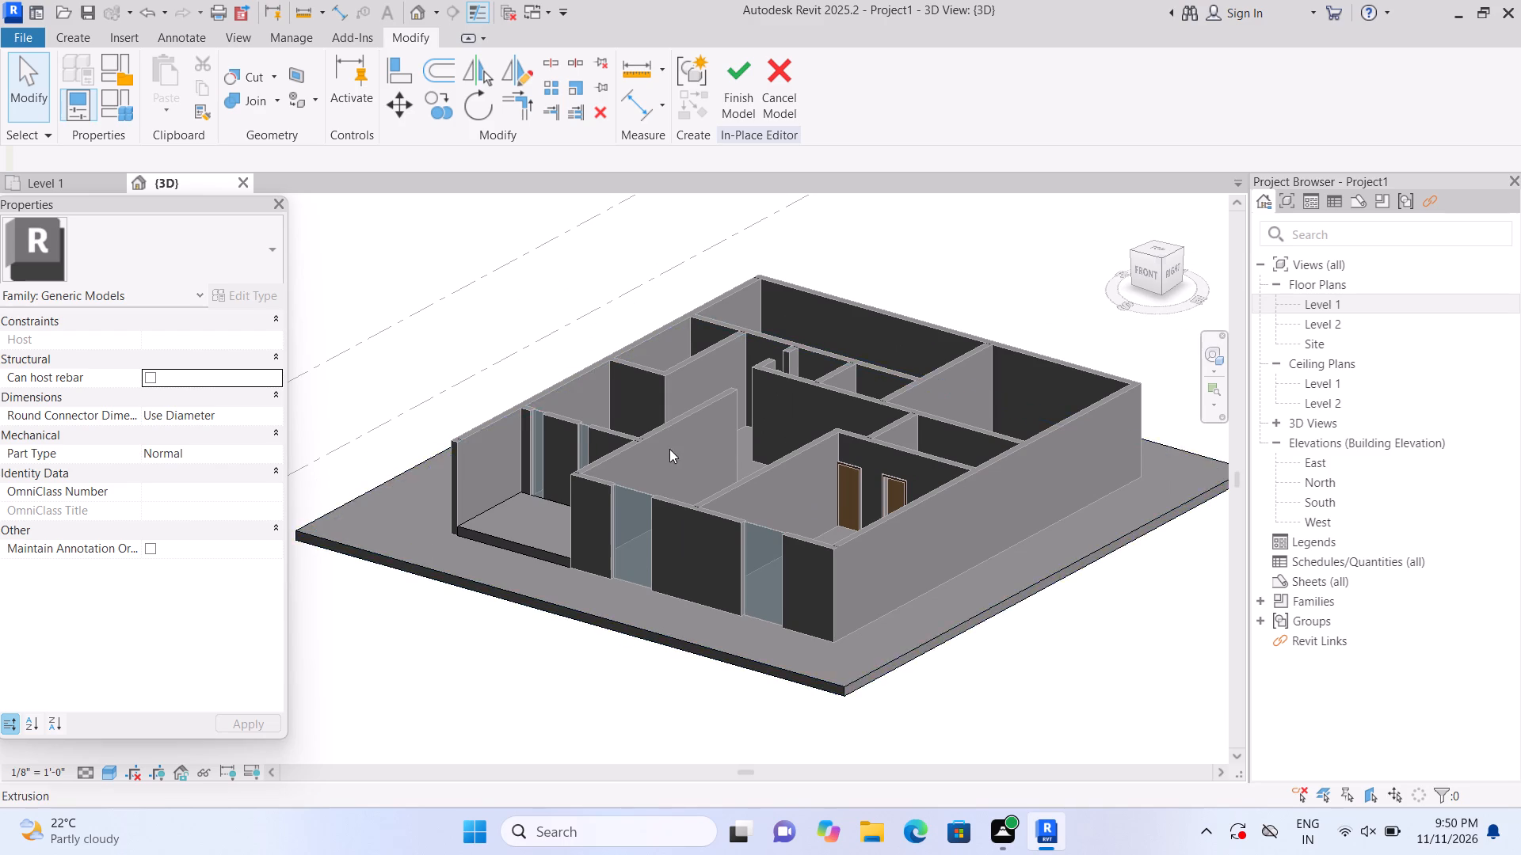
scroll(669, 452, "up", 2)
scroll(665, 594, "up", 2)
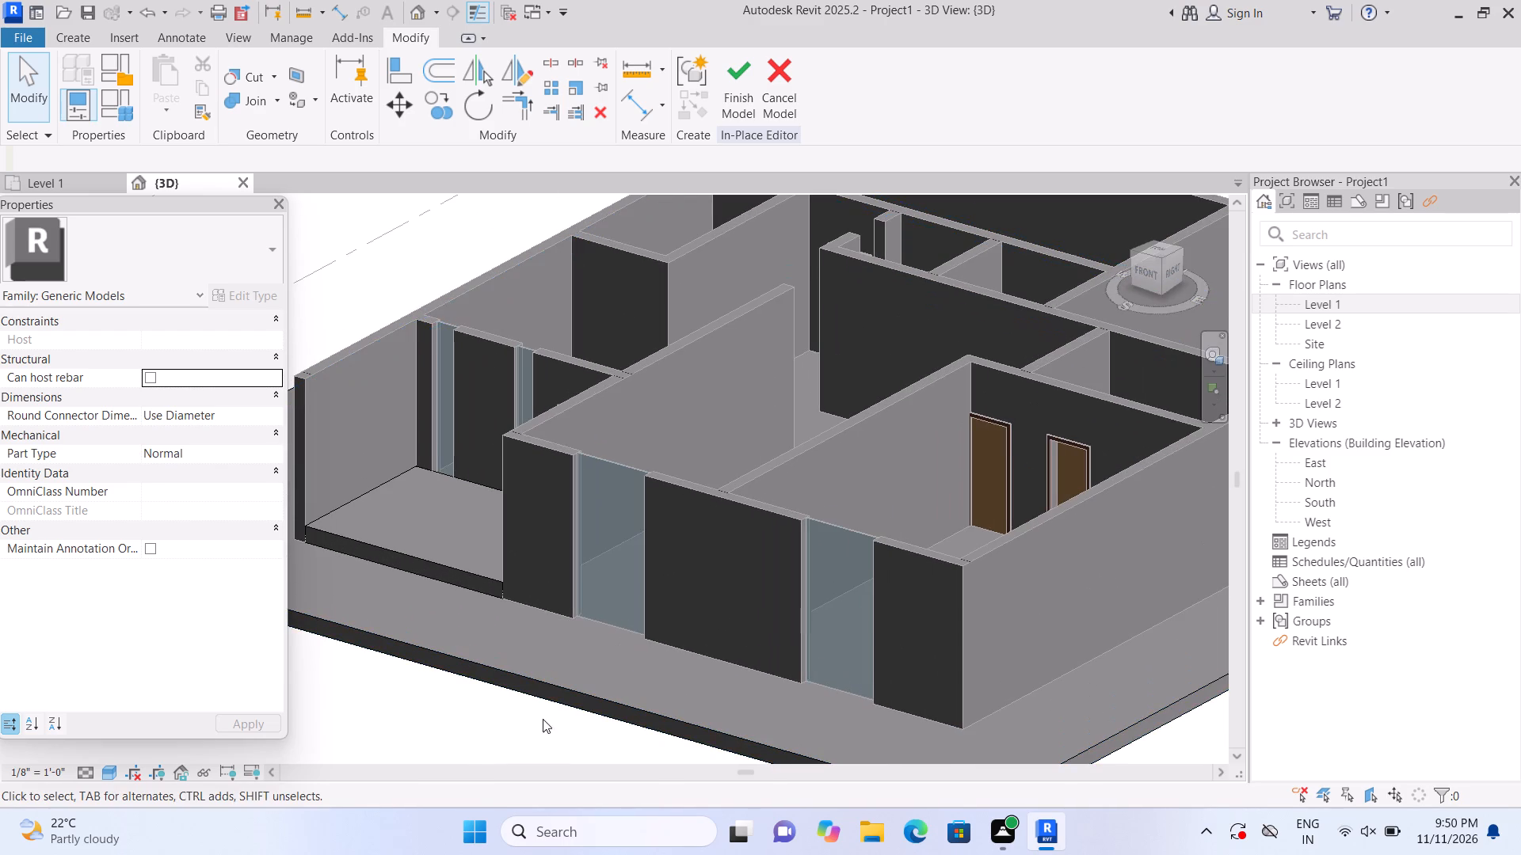
scroll(631, 558, "down", 3)
scroll(455, 735, "up", 1)
middle_click_drag(459, 727, 490, 674)
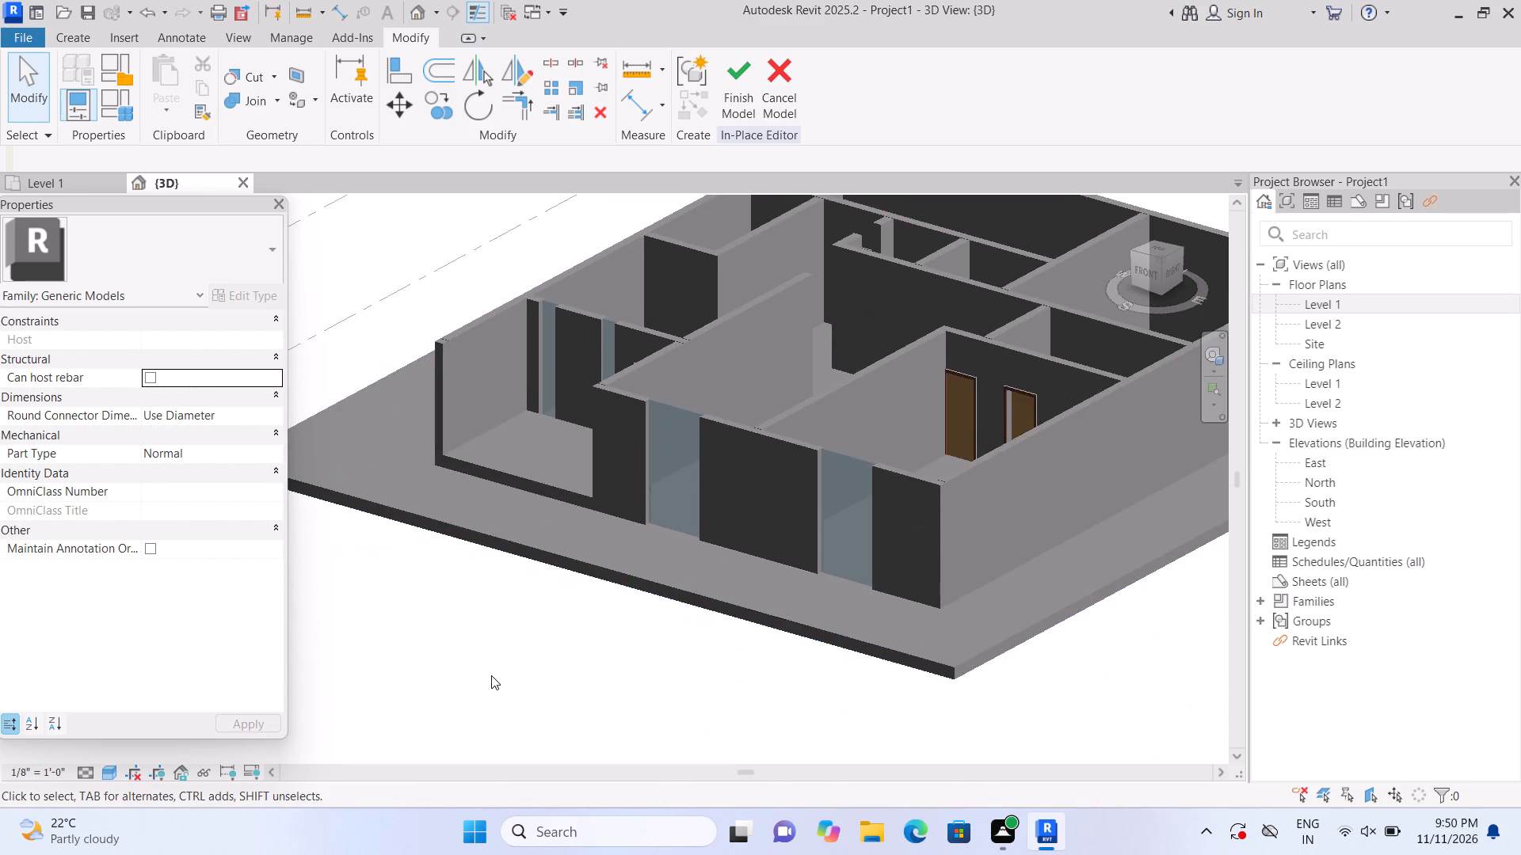
middle_click(492, 676)
scroll(720, 562, "up", 3)
scroll(596, 702, "up", 1)
middle_click_drag(587, 731, 546, 782)
scroll(547, 781, "down", 5)
scroll(568, 709, "down", 3)
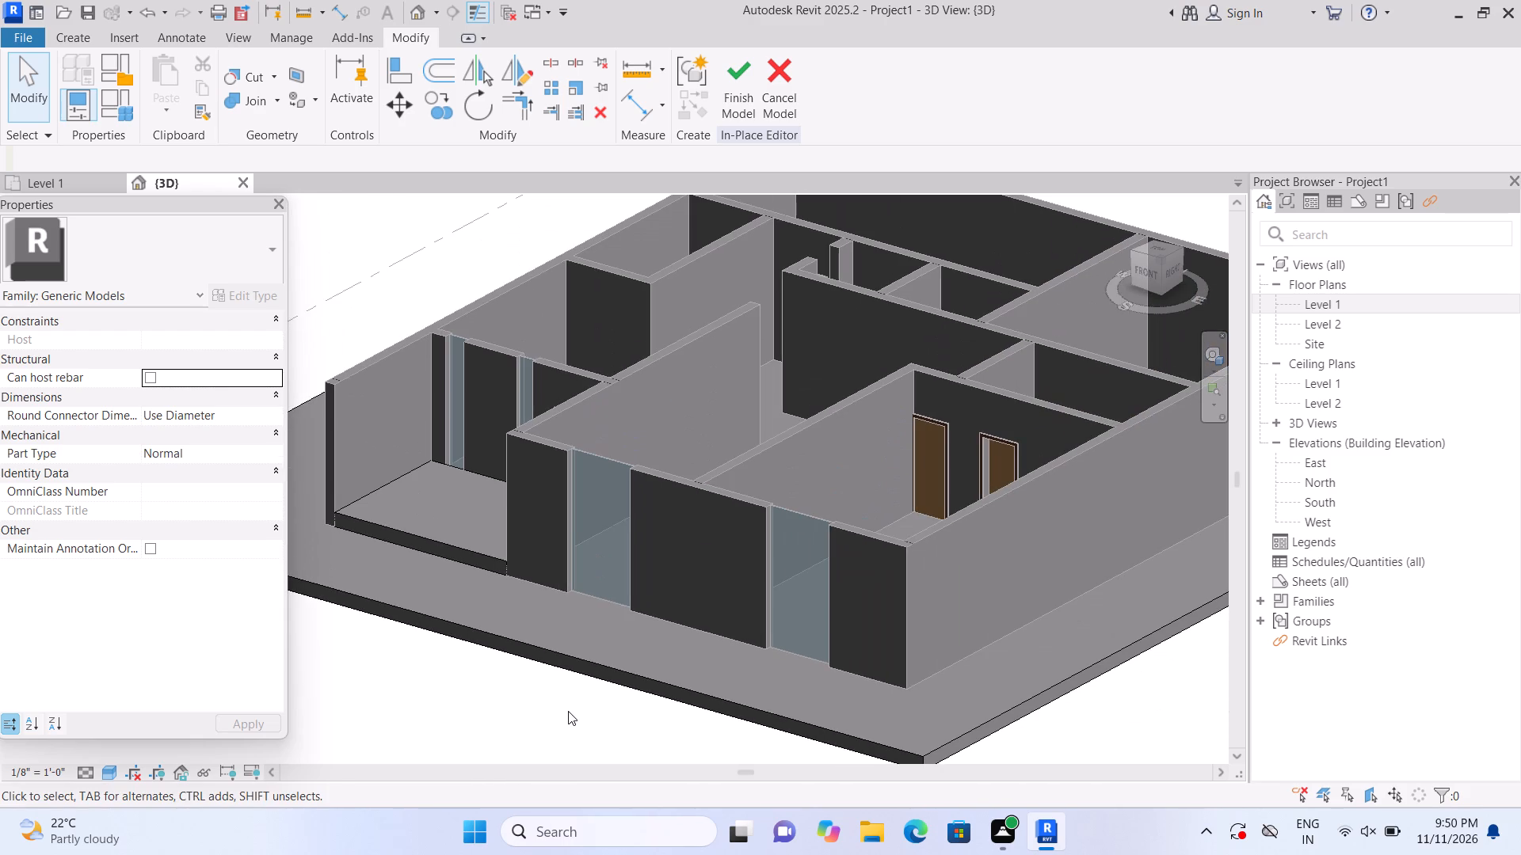
scroll(497, 691, "up", 1)
middle_click_drag(497, 693, 612, 718, "shift")
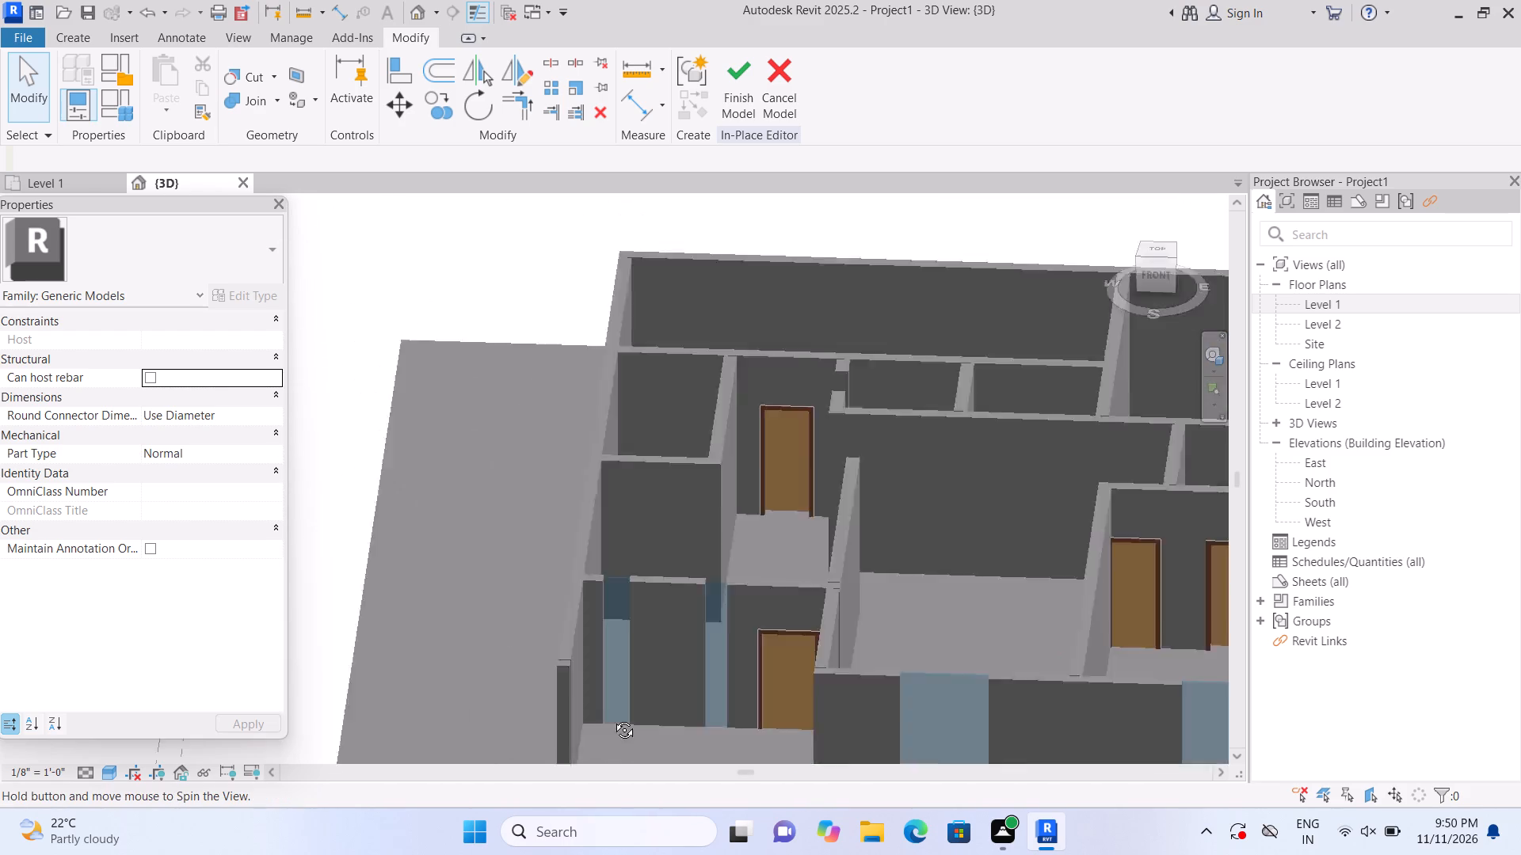
middle_click_drag(612, 718, 749, 674, "shift")
scroll(726, 458, "down", 6)
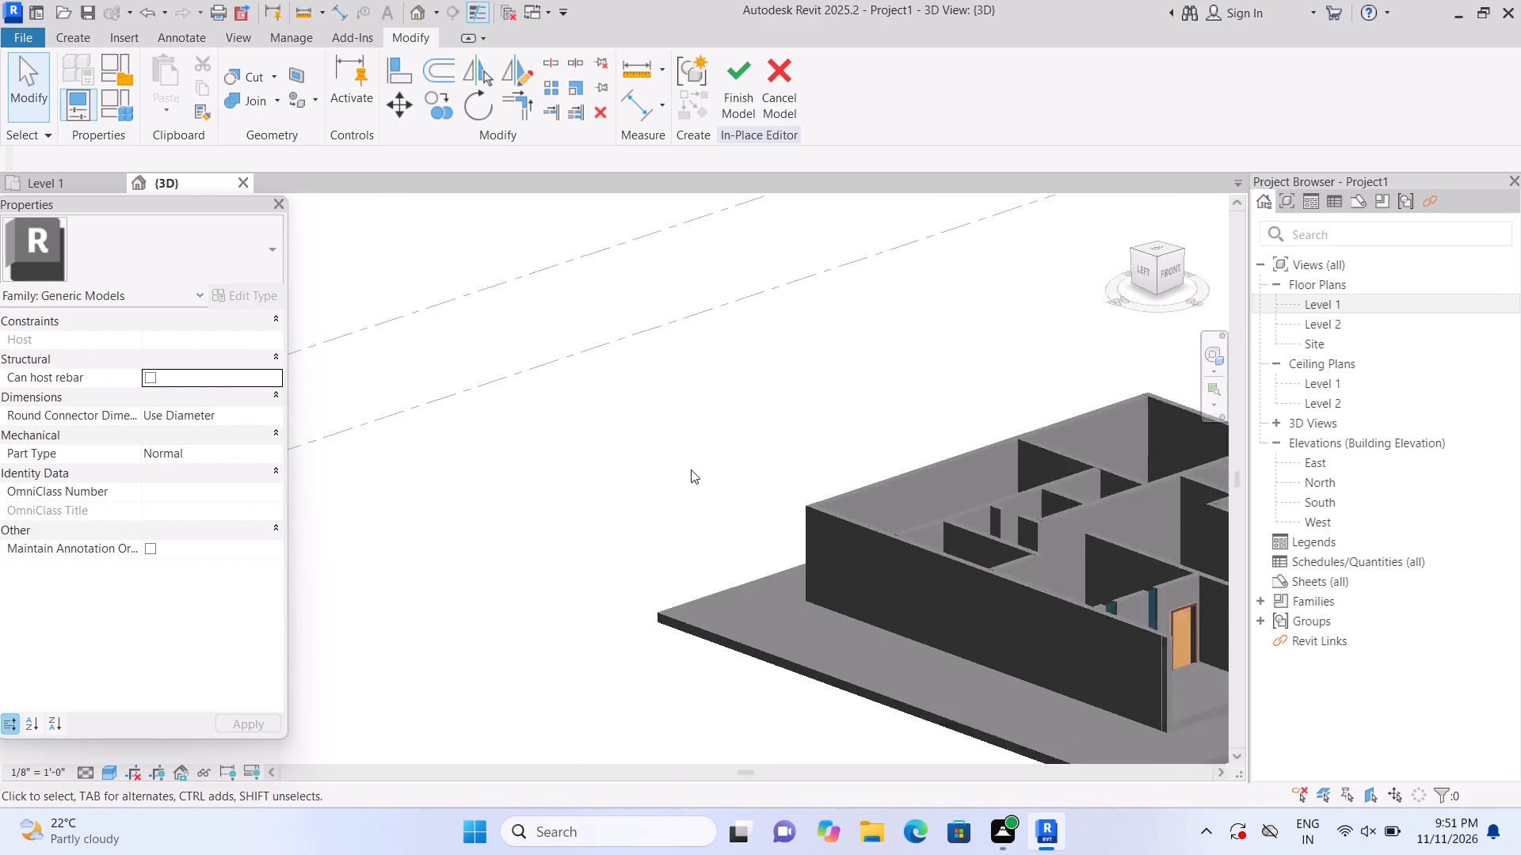
scroll(691, 469, "down", 1)
middle_click_drag(658, 615, 223, 661)
scroll(822, 674, "up", 2)
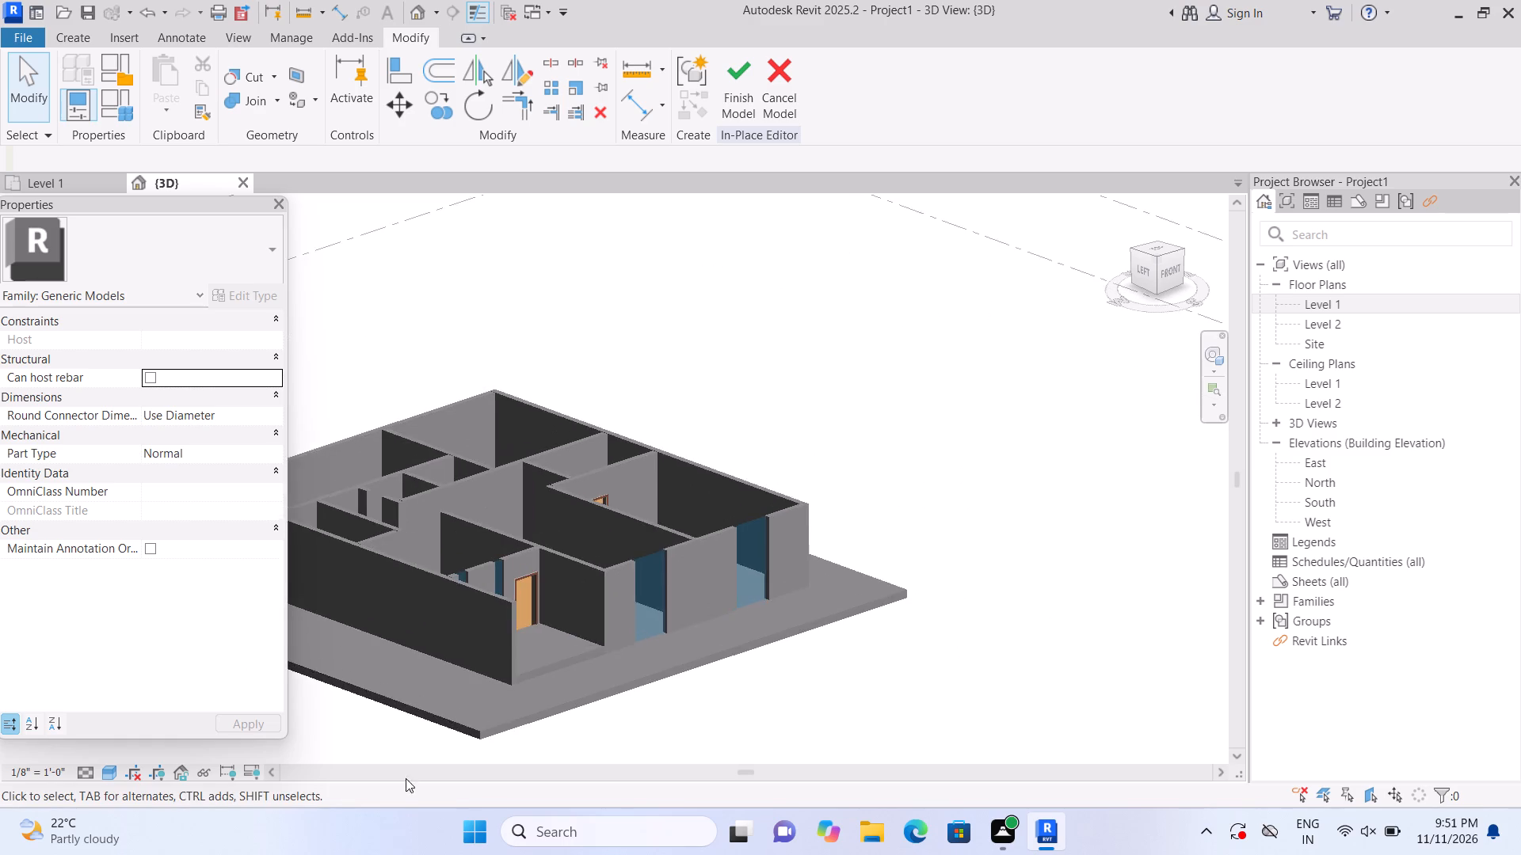
Finish the in-place slab model and dismiss the save reminder without saving the project.
scroll(431, 739, "up", 7)
middle_click_drag(464, 568, 444, 461)
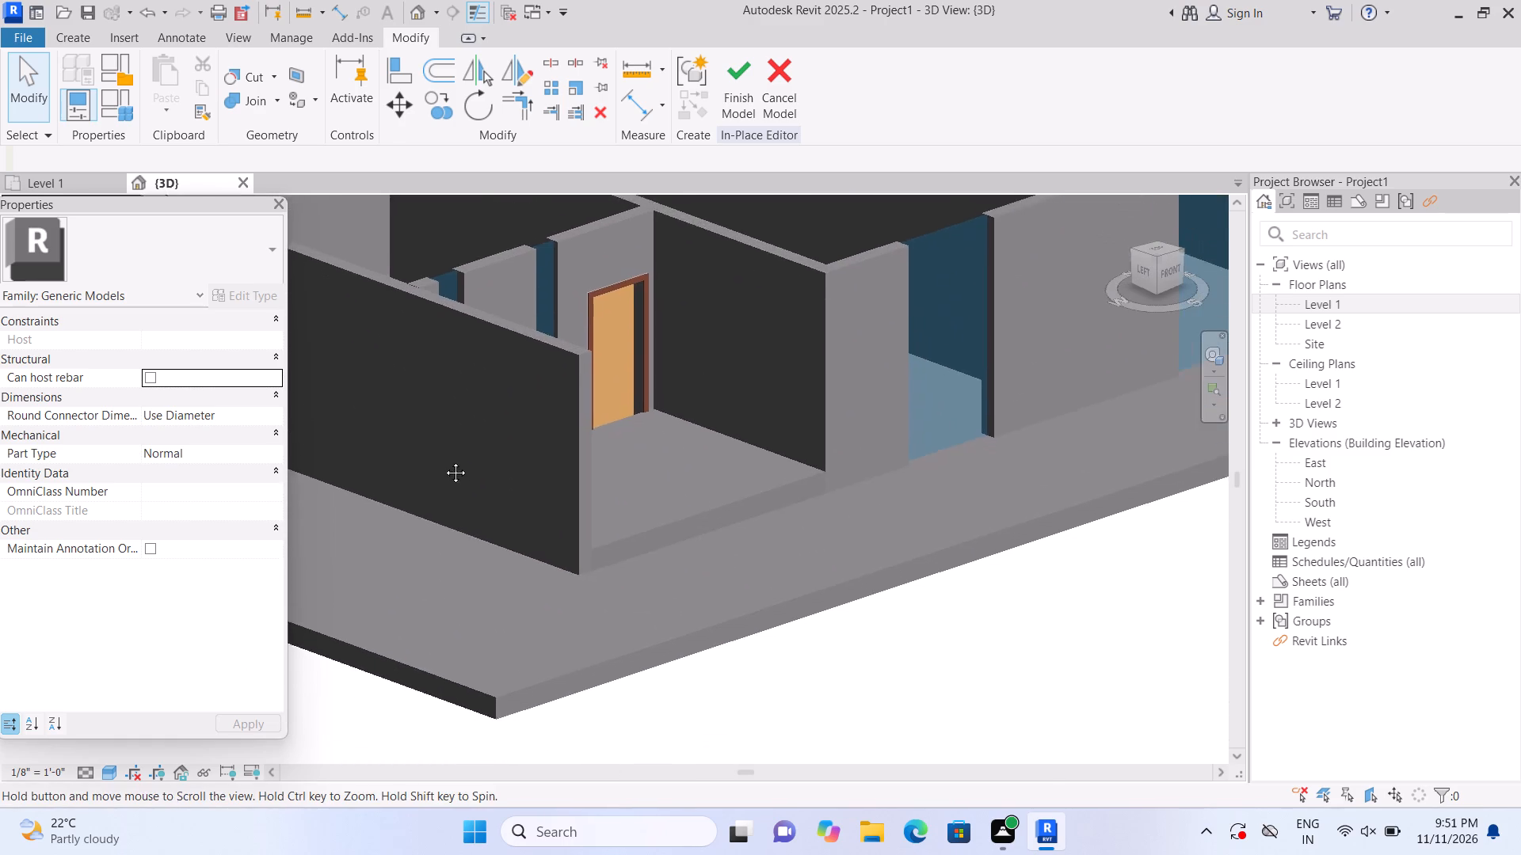
middle_click_drag(444, 461, 430, 409)
scroll(616, 280, "up", 1)
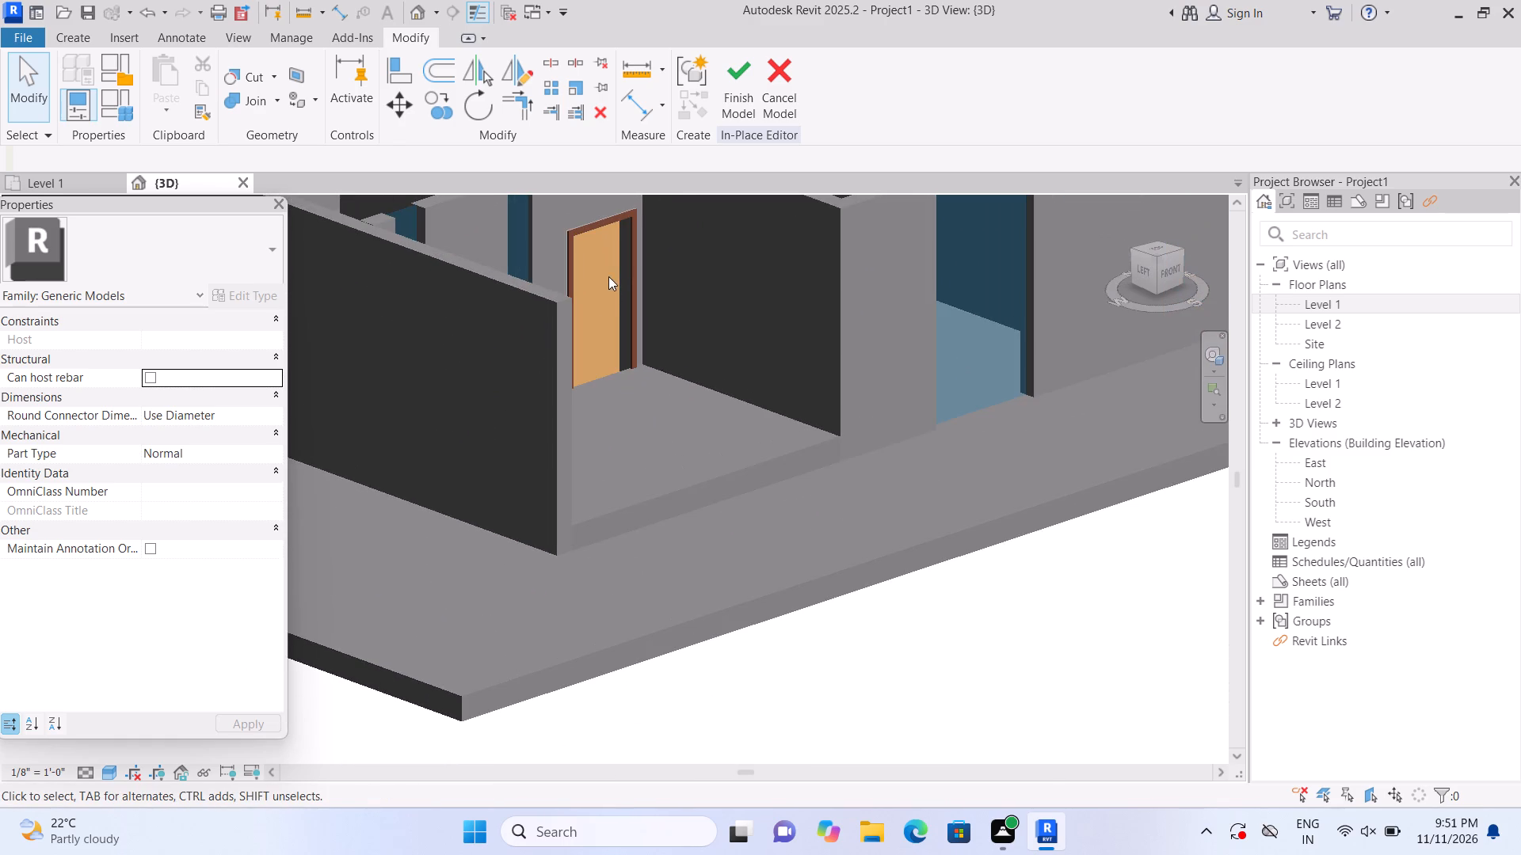
middle_click_drag(610, 313, 620, 413)
middle_click(620, 413)
scroll(623, 398, "up", 3)
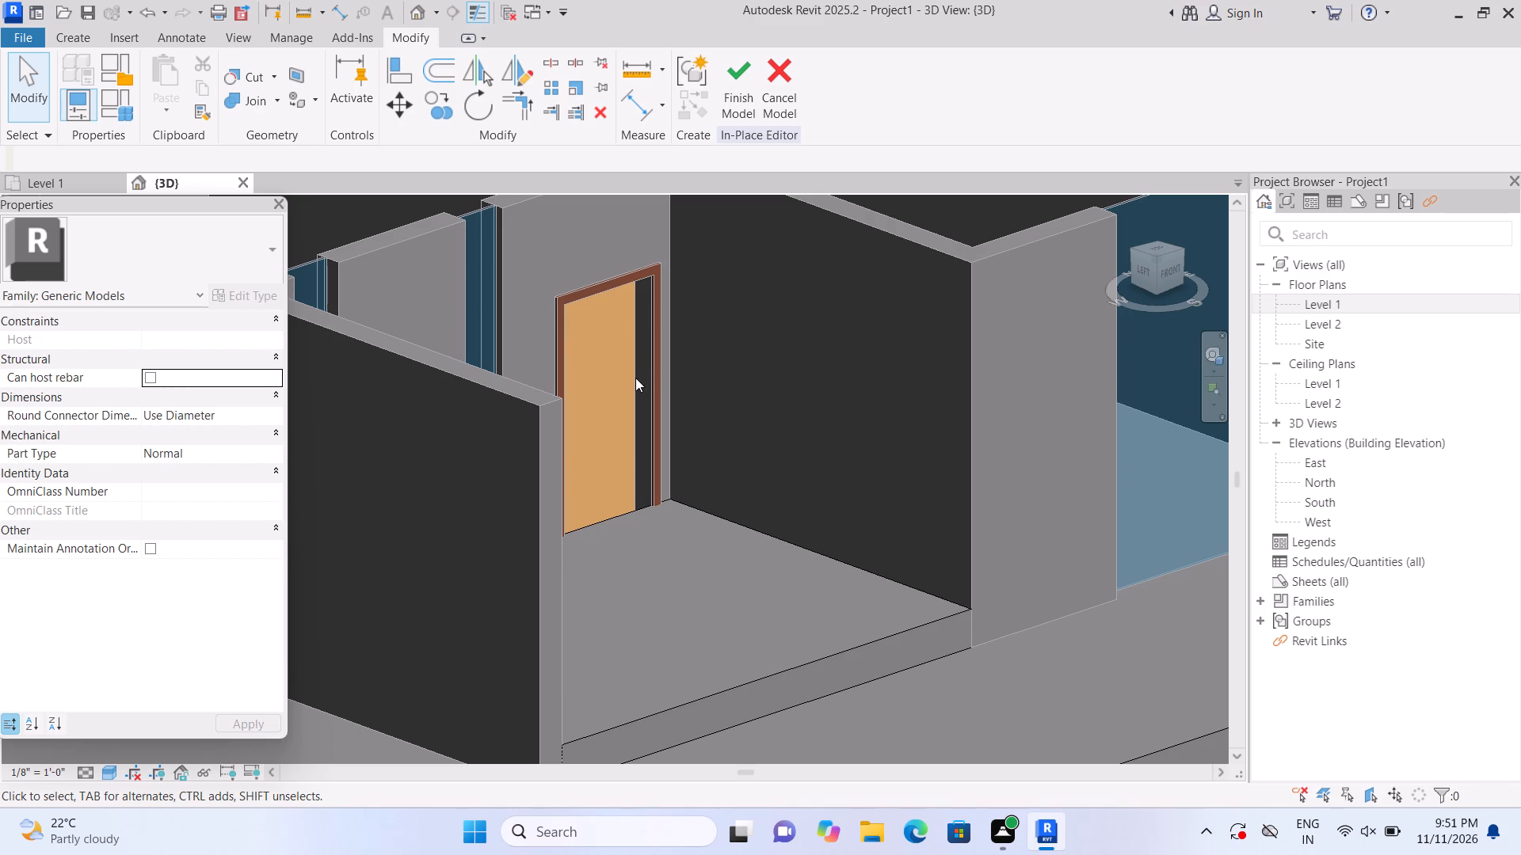
left_click(724, 121)
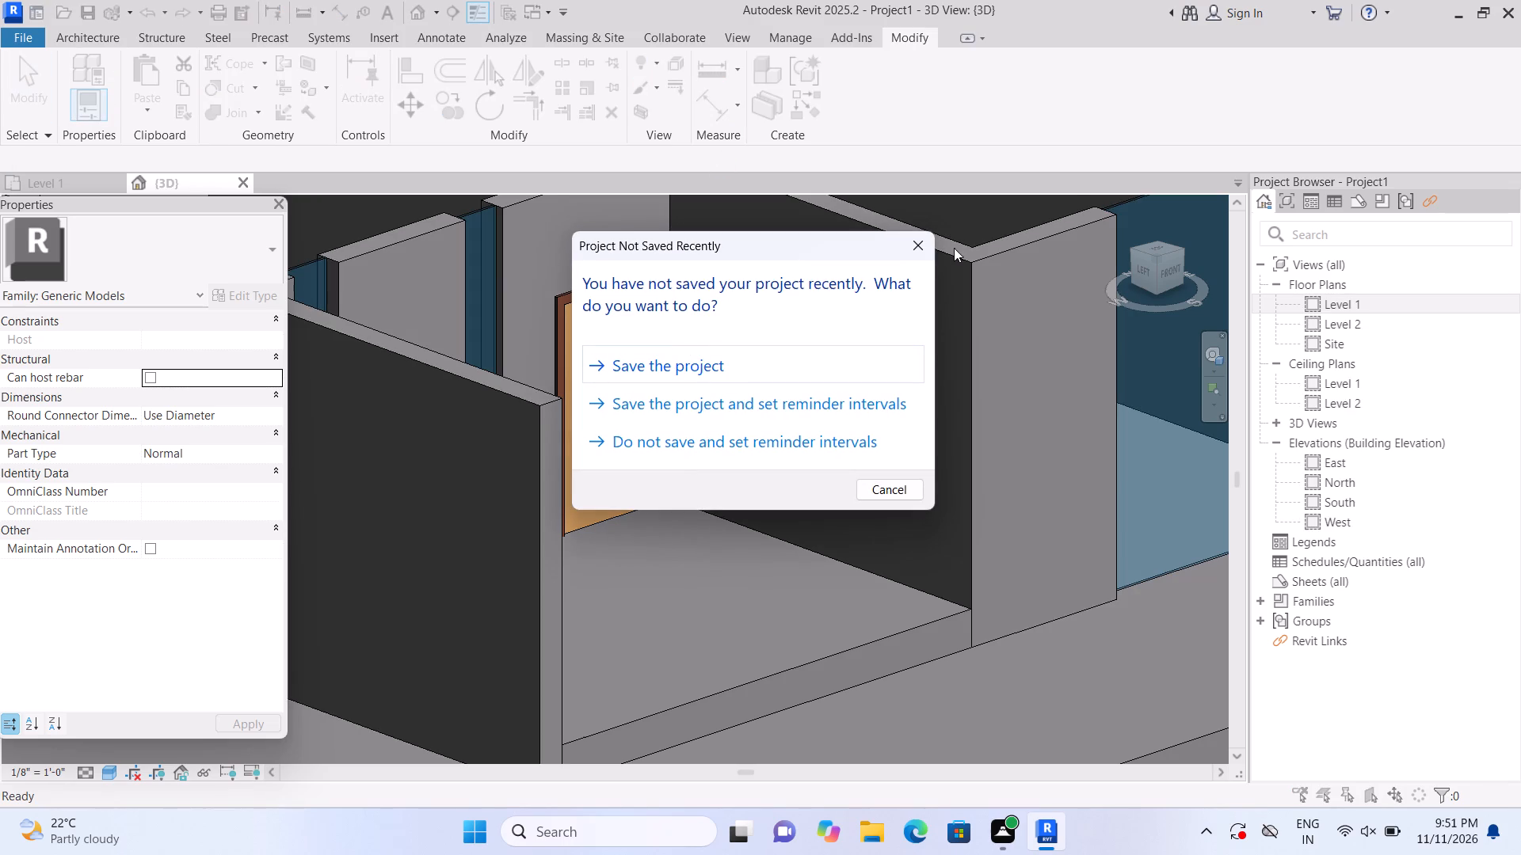
left_click(927, 243)
Nudge the single-flush door in the open southwest room upward toward the raised slab's top, to a sill height of 0' 1".
scroll(757, 418, "up", 1)
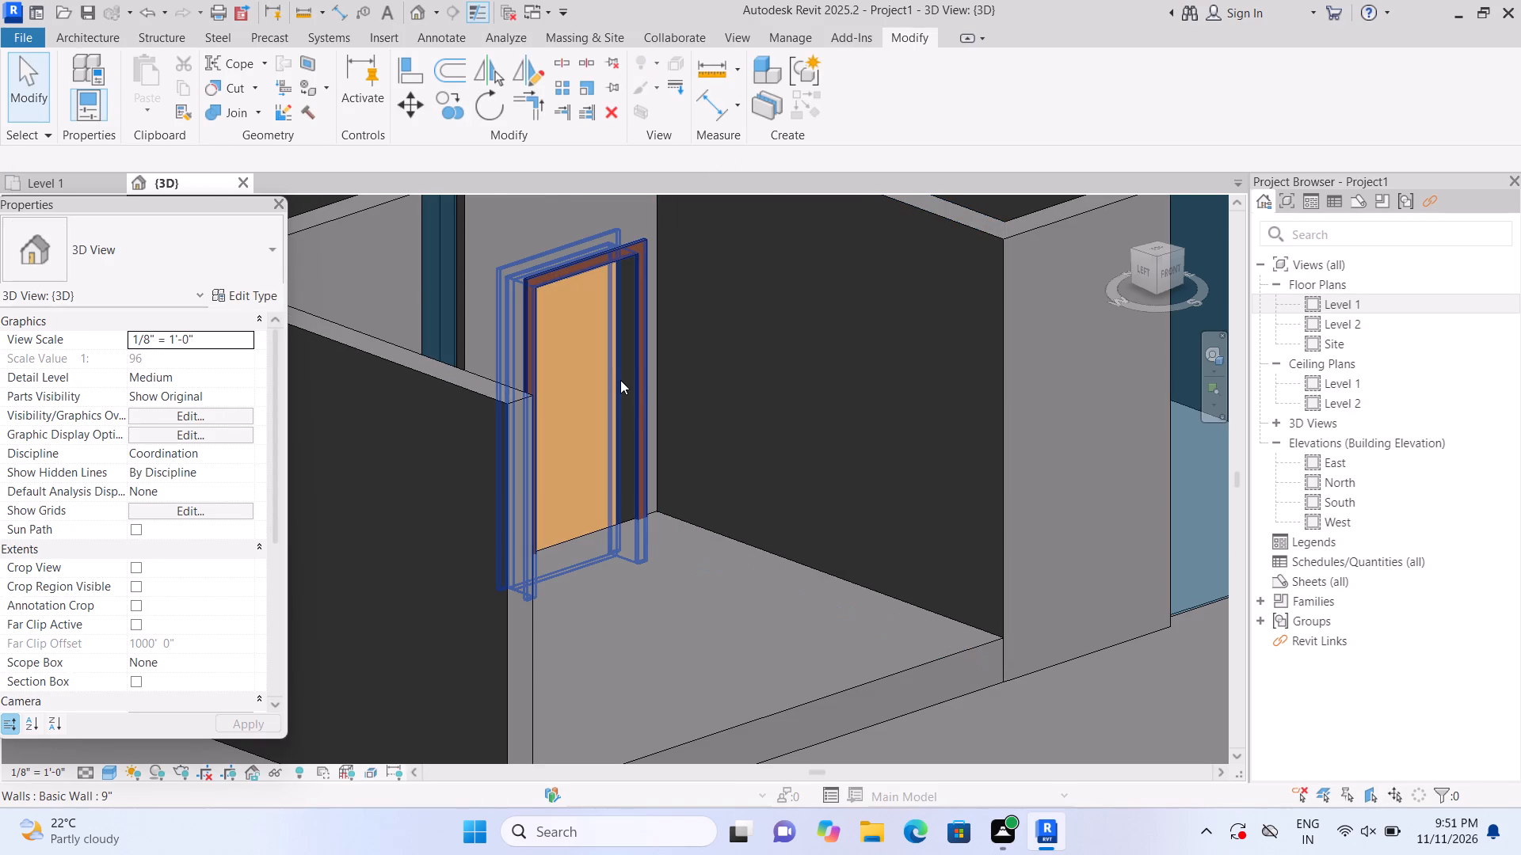
left_click(620, 380)
key("Up")
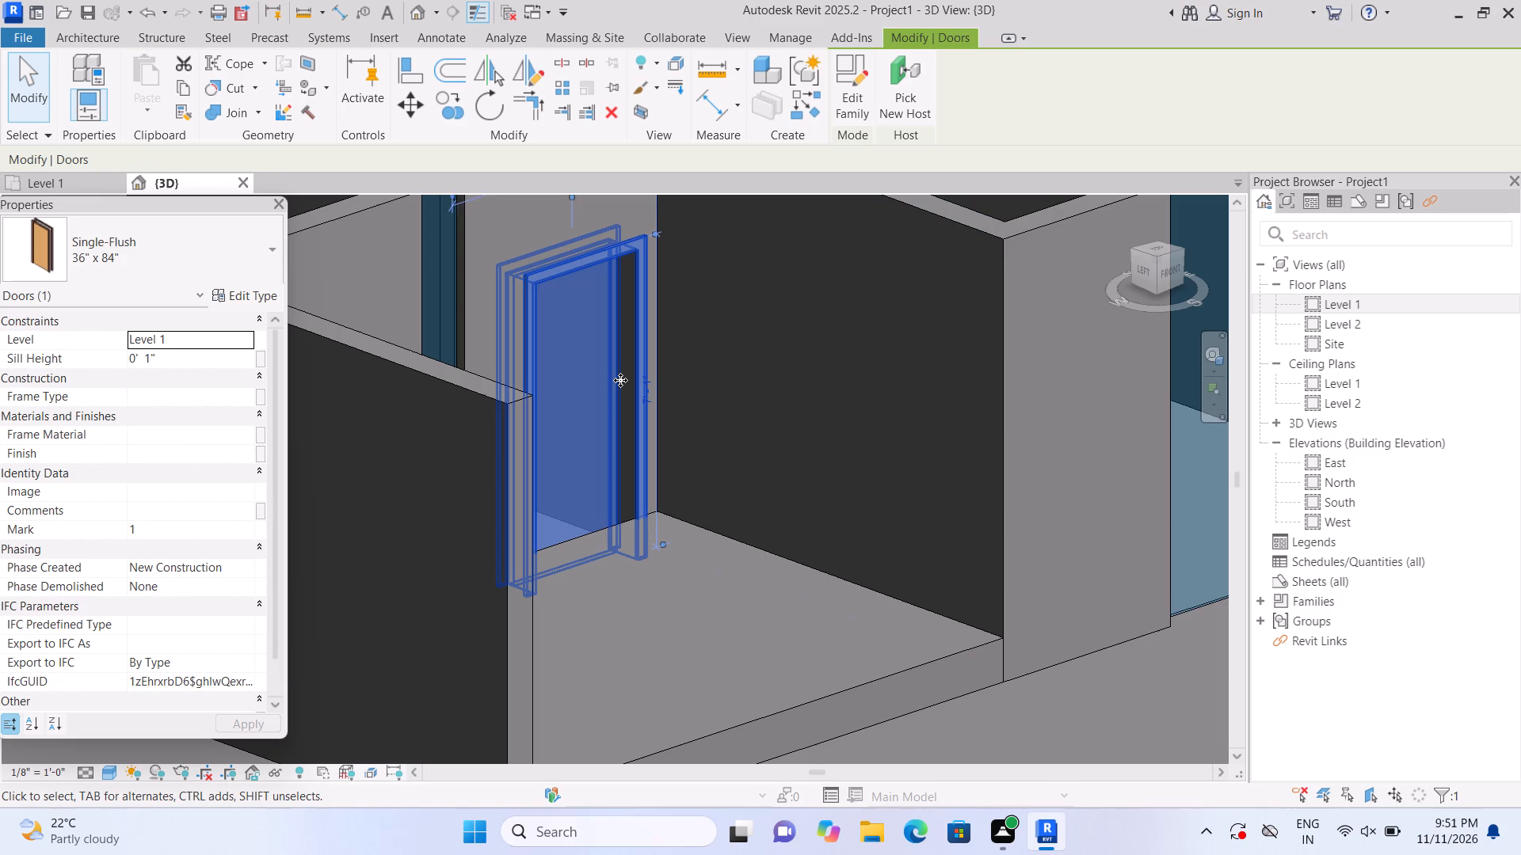
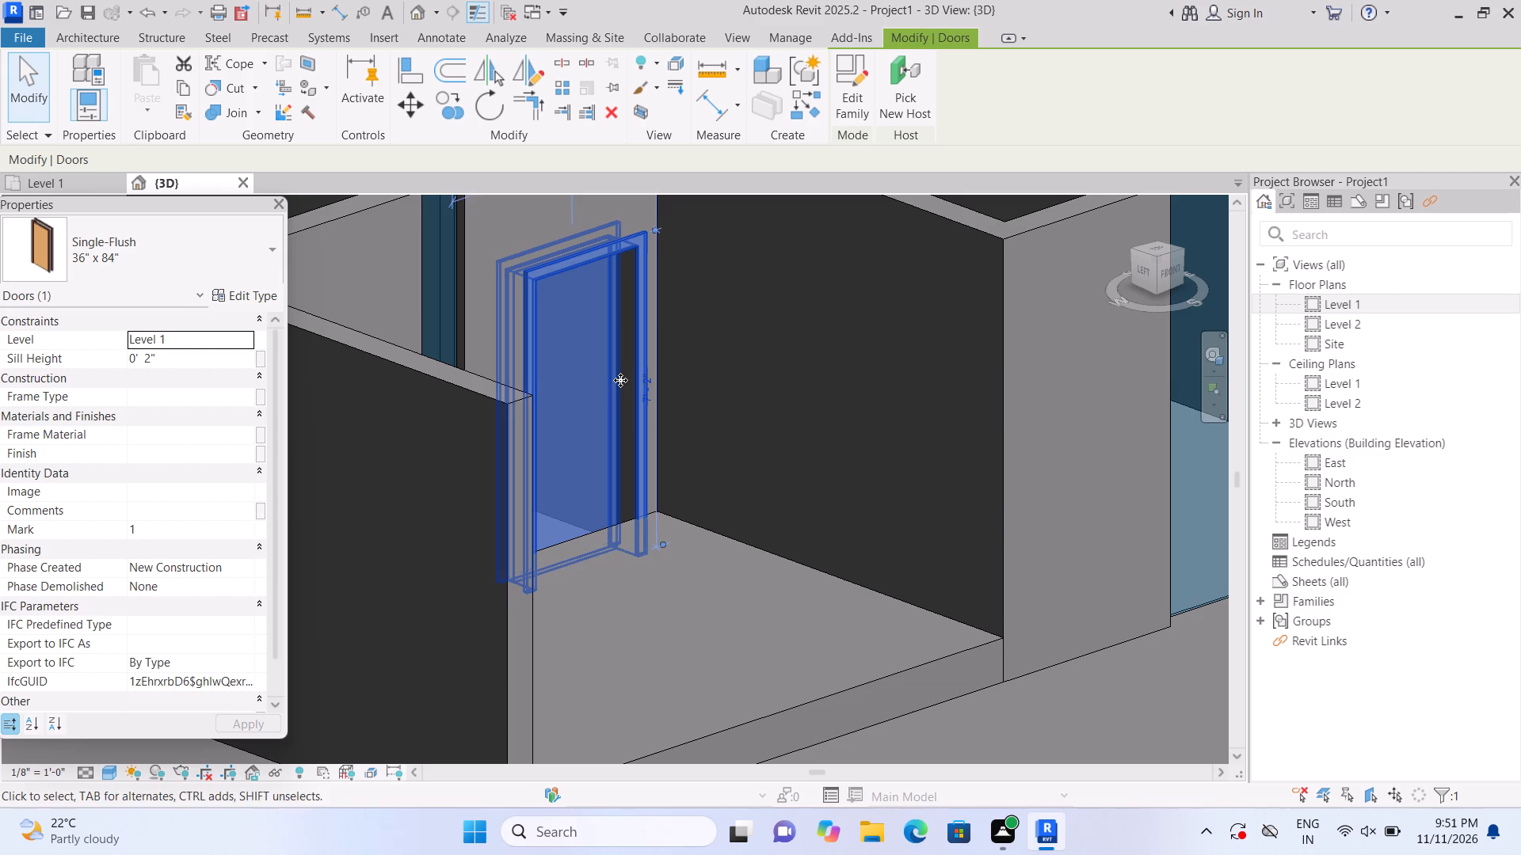
Raise the single-flush door in the open southwest room to a sill height of 1' 3".
key("Up")
key("Up")
key("Up")
key("Up")
key("Up")
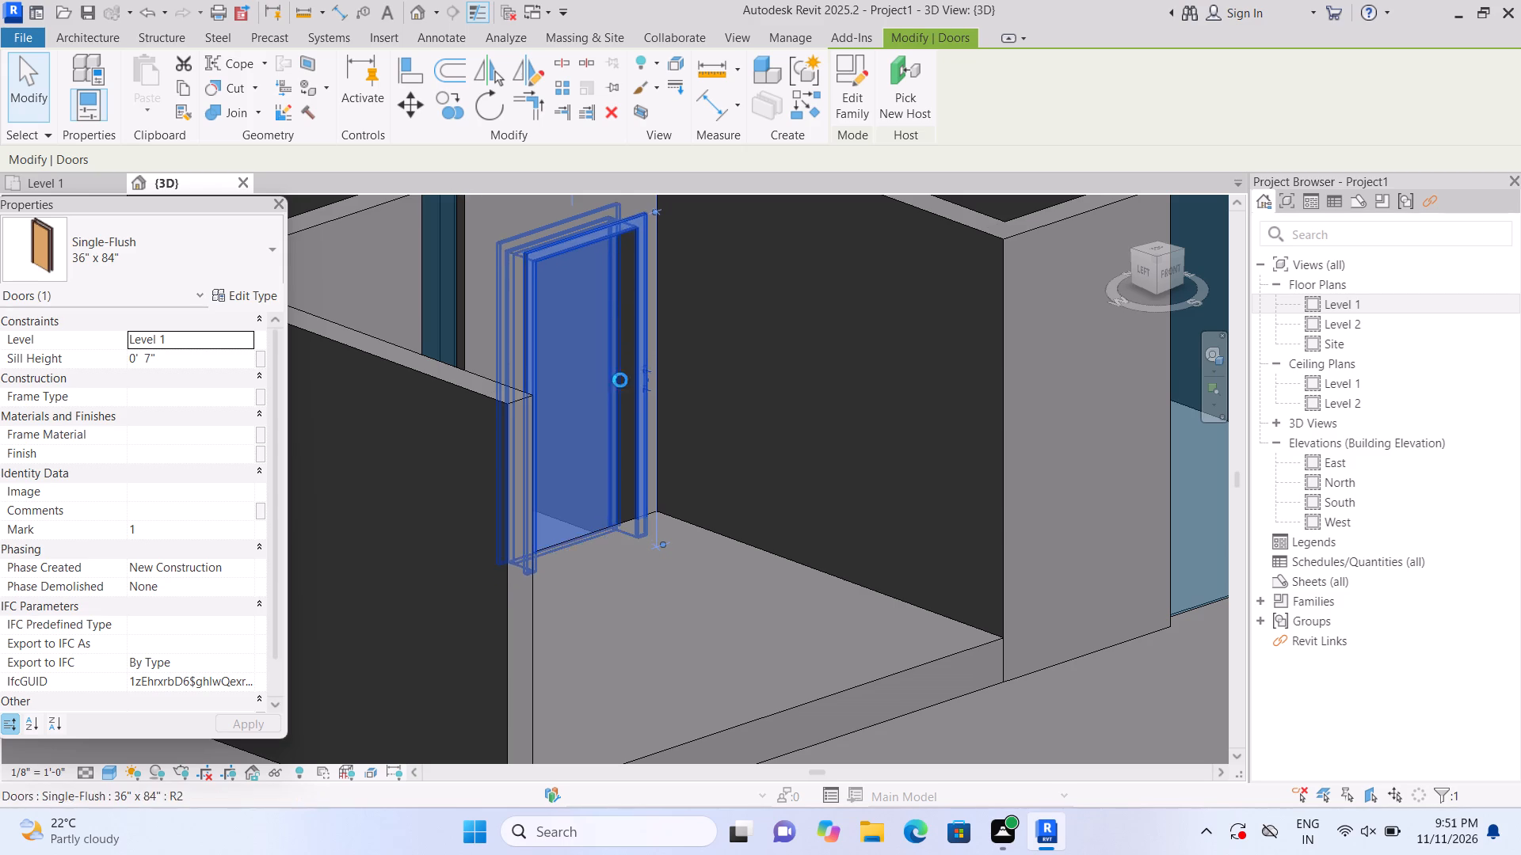
key("Up")
key("Up")
key("Up")
key("Up")
key("Up")
key("Up")
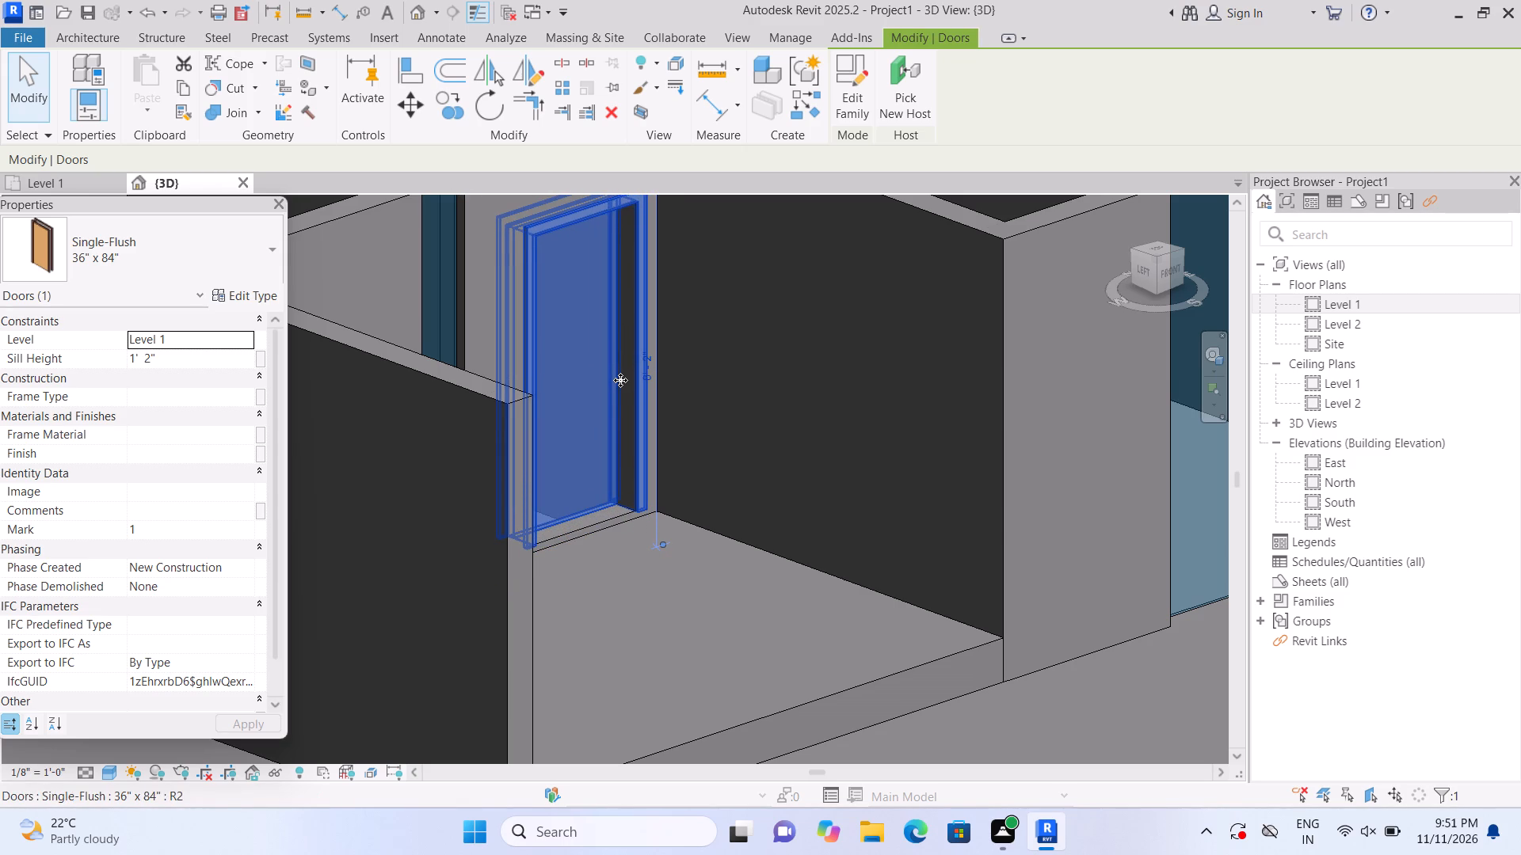
key("Up")
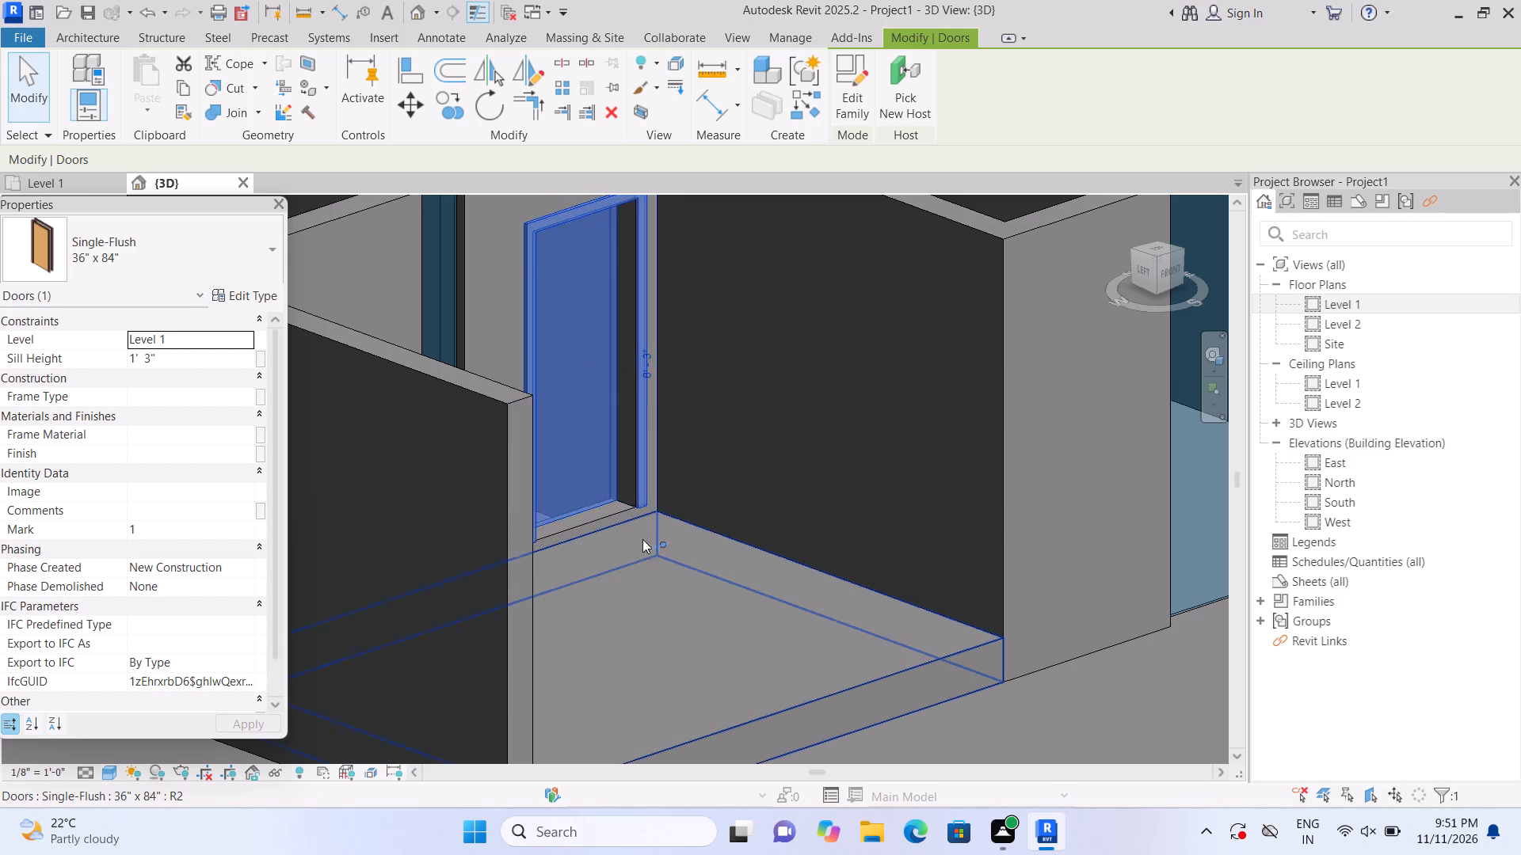
key("Escape")
Raise the base of the west narrow curtain wall in the southwest room's back wall to an offset of about 2' 2 1/2".
scroll(667, 591, "down", 5)
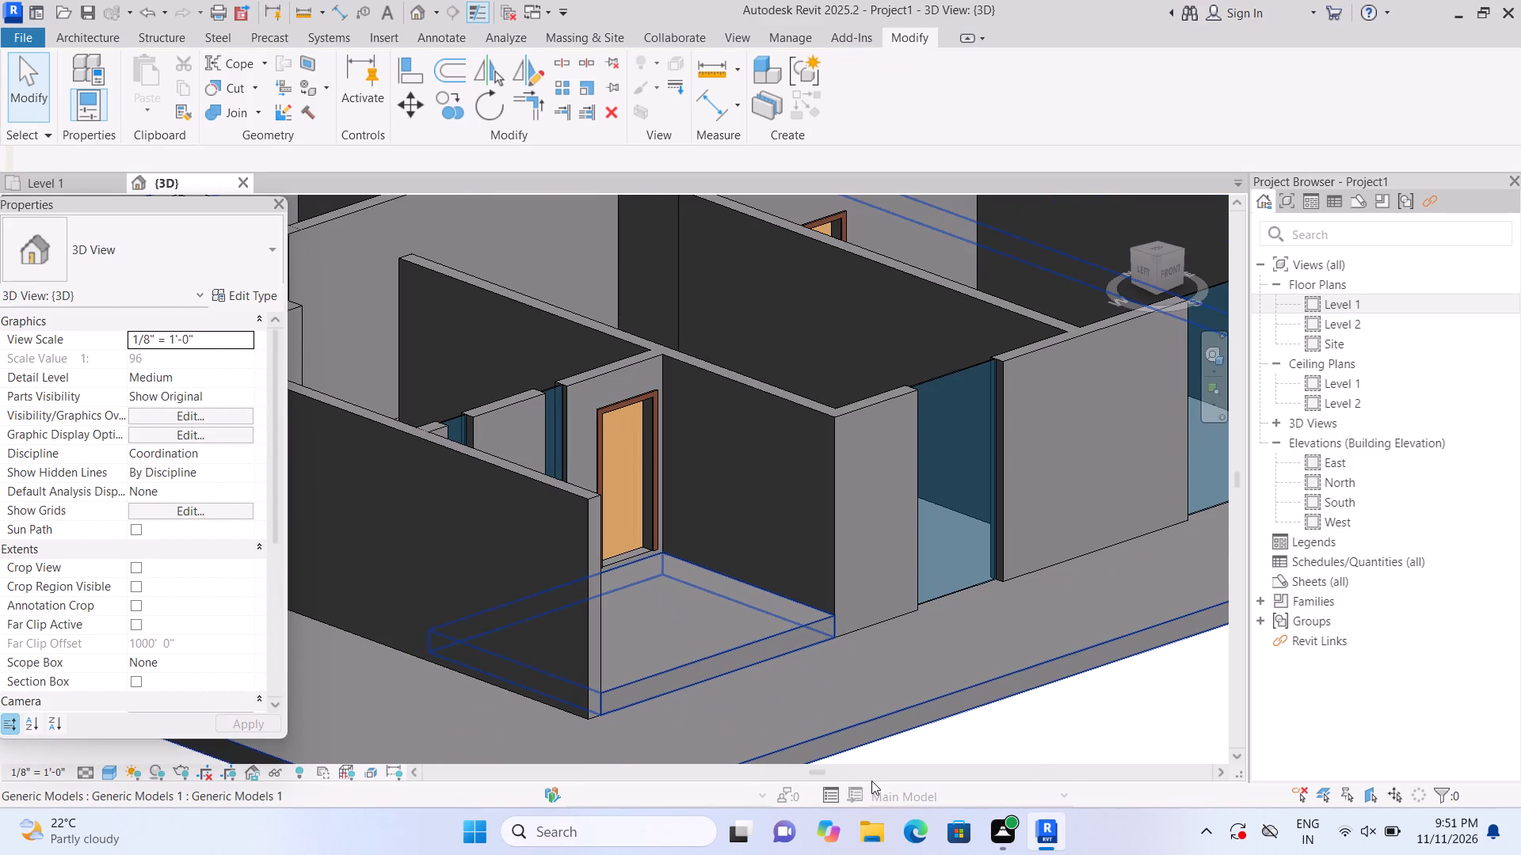
middle_click_drag(1030, 703, 824, 710, "shift")
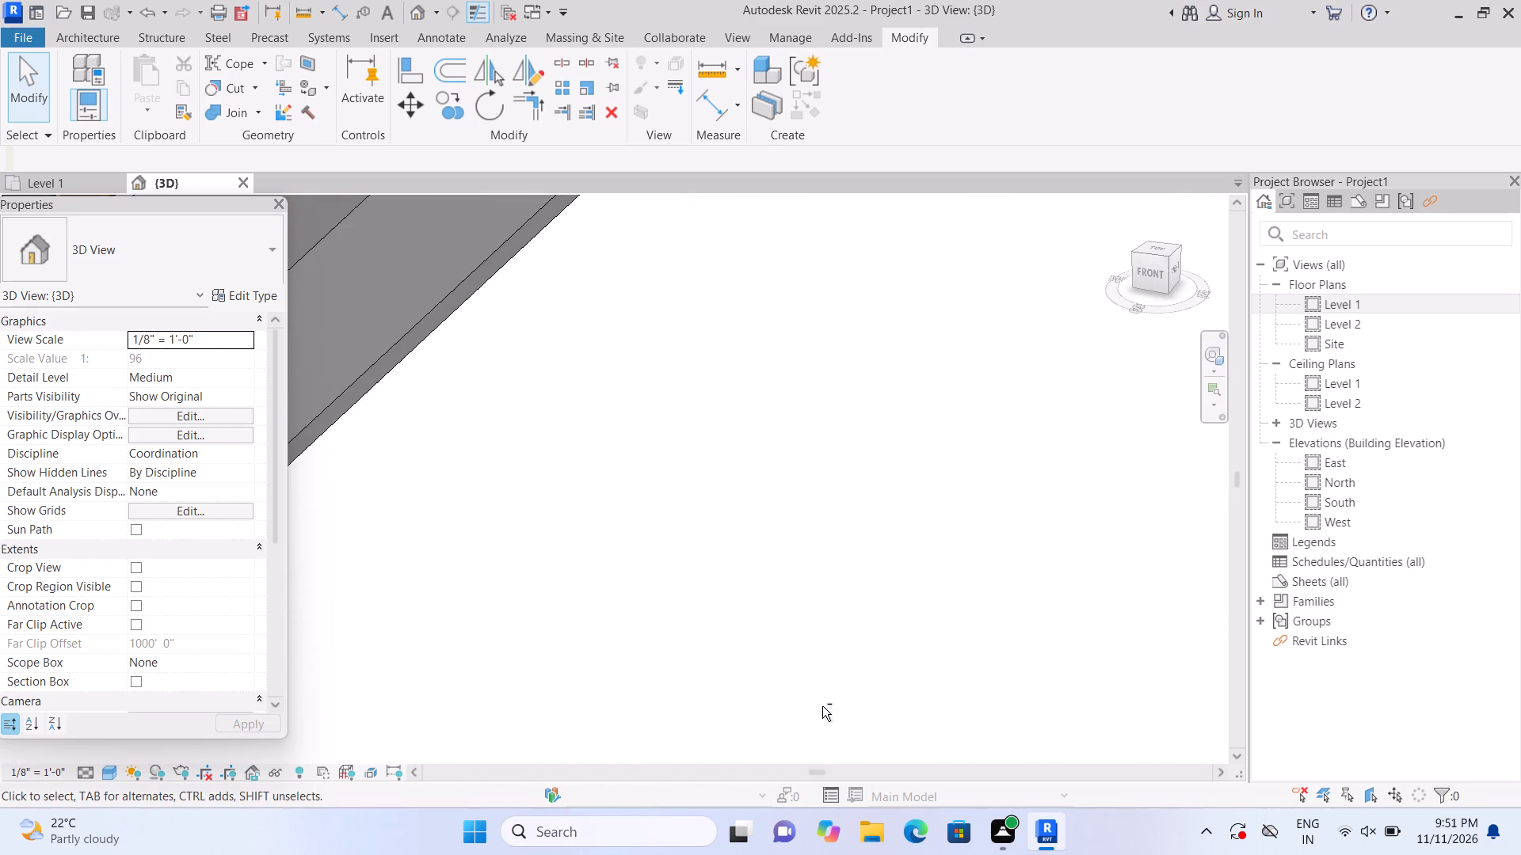
middle_click_drag(780, 526, 1145, 572)
scroll(1131, 565, "down", 3)
middle_click_drag(901, 564, 1355, 658)
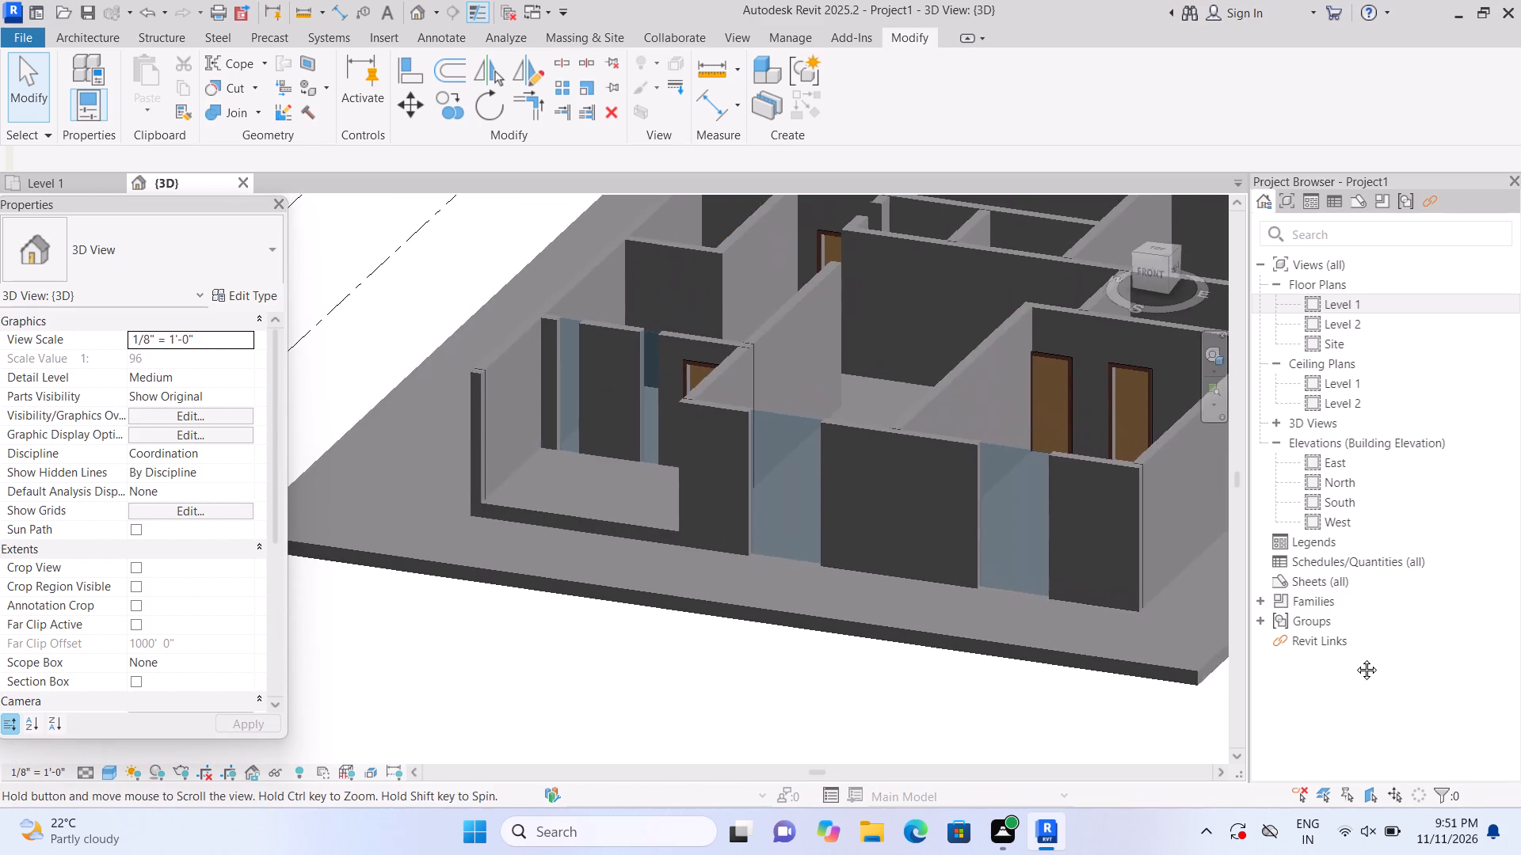
middle_click_drag(1355, 658, 1355, 658)
middle_click_drag(536, 631, 622, 744)
scroll(607, 563, "up", 5)
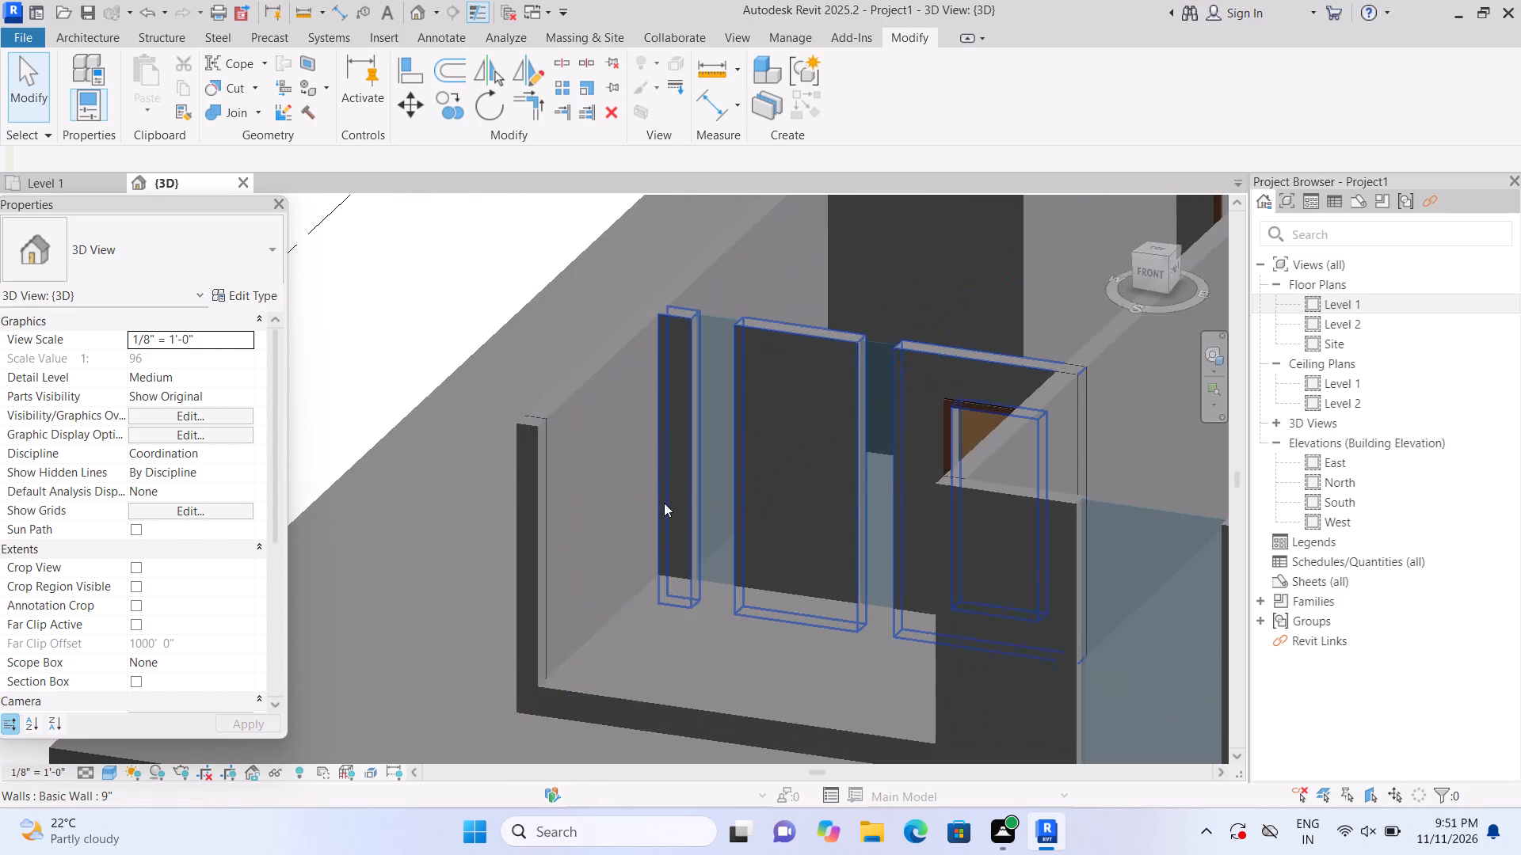
scroll(672, 488, "up", 3)
left_click(715, 496)
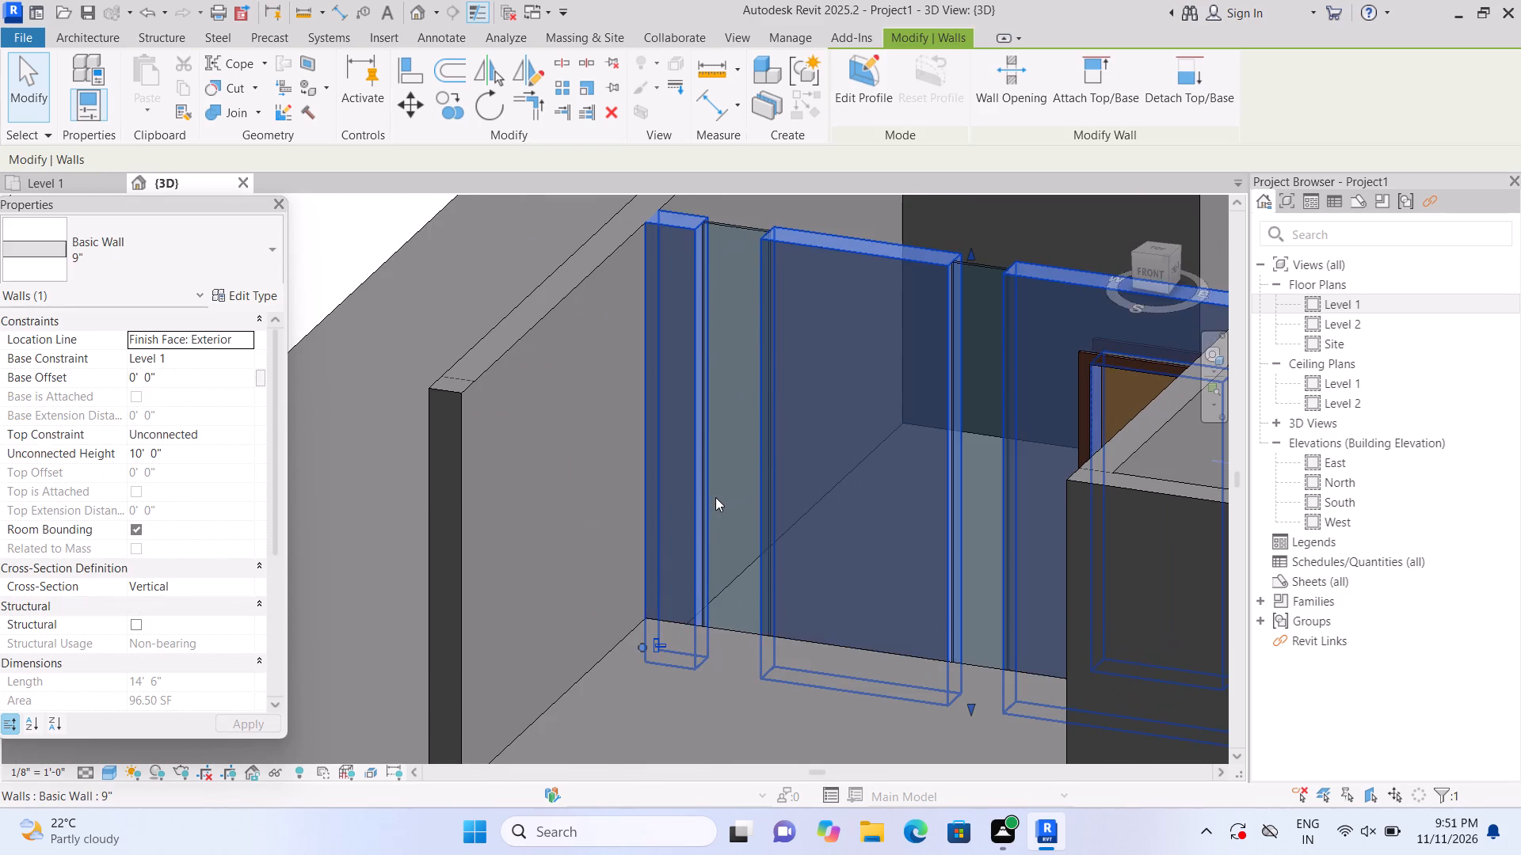
key("Escape")
scroll(727, 574, "up", 2)
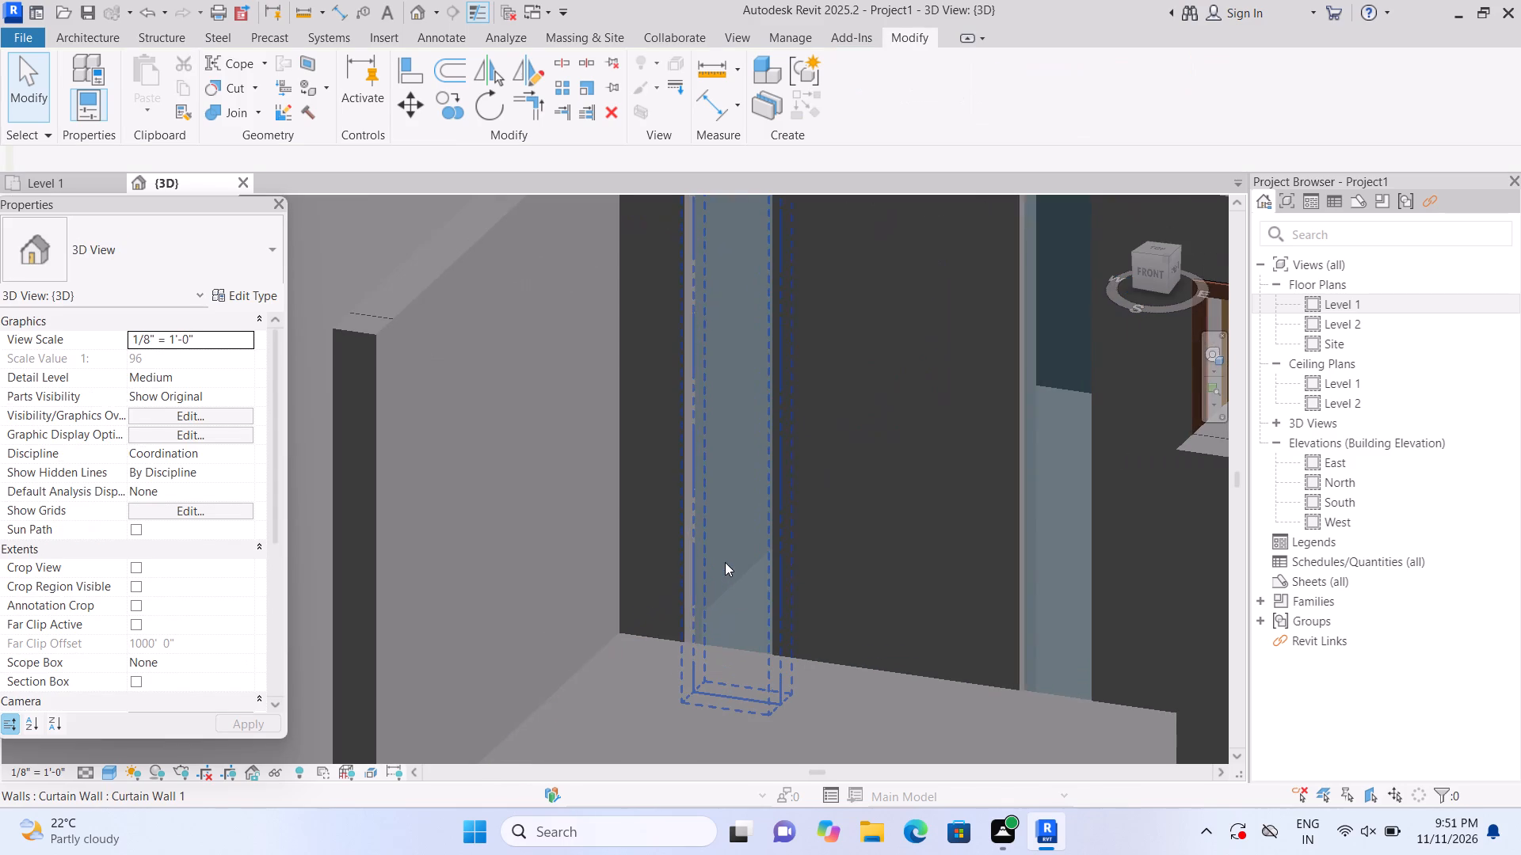
left_click(726, 556)
scroll(725, 584, "down", 2)
left_click_drag(734, 677, 733, 657)
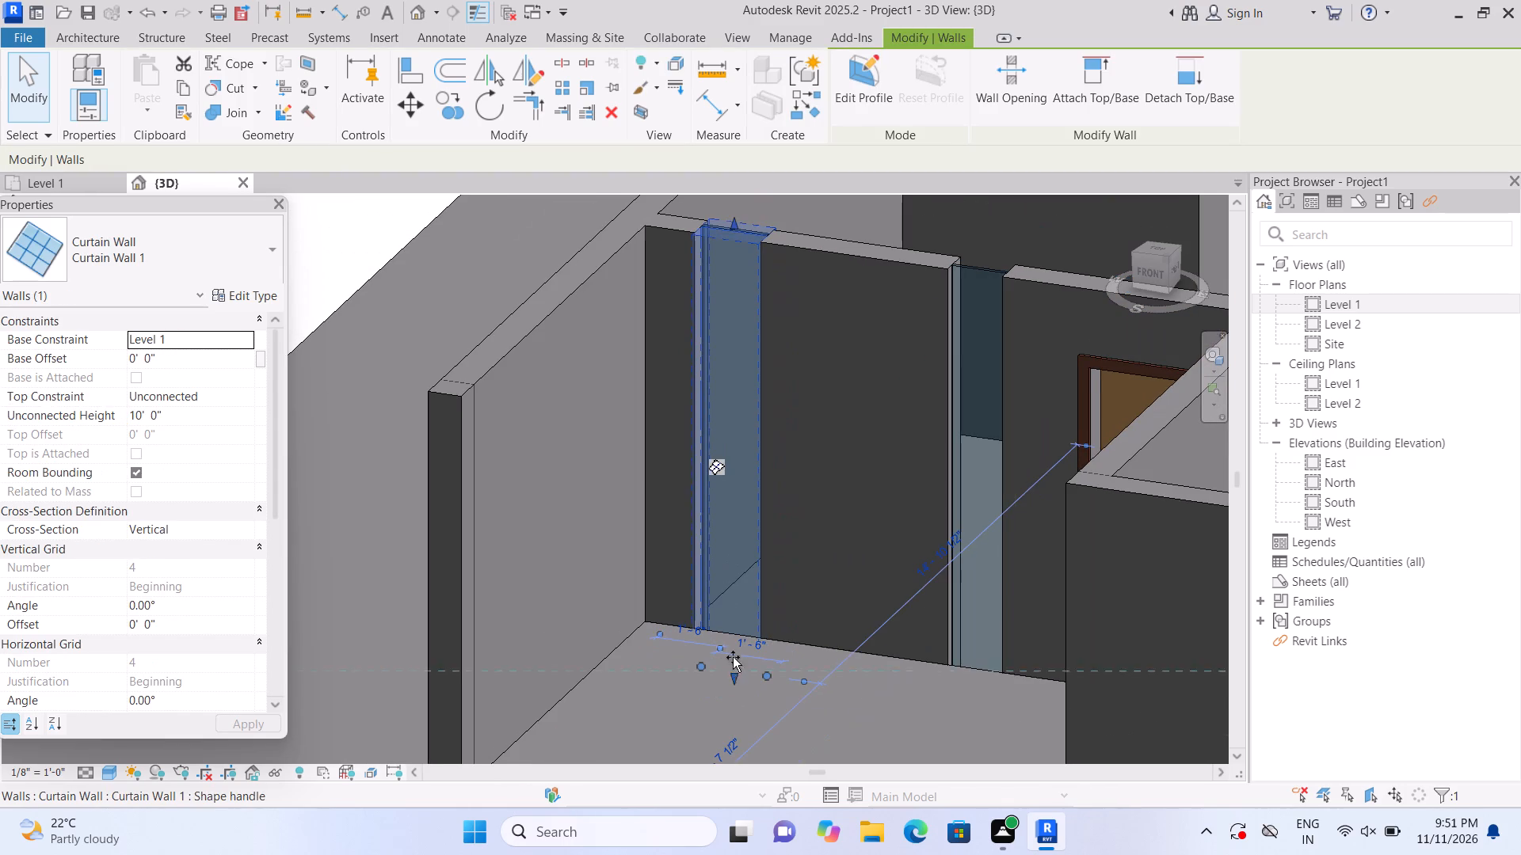
left_click_drag(733, 657, 730, 574)
left_click(730, 574)
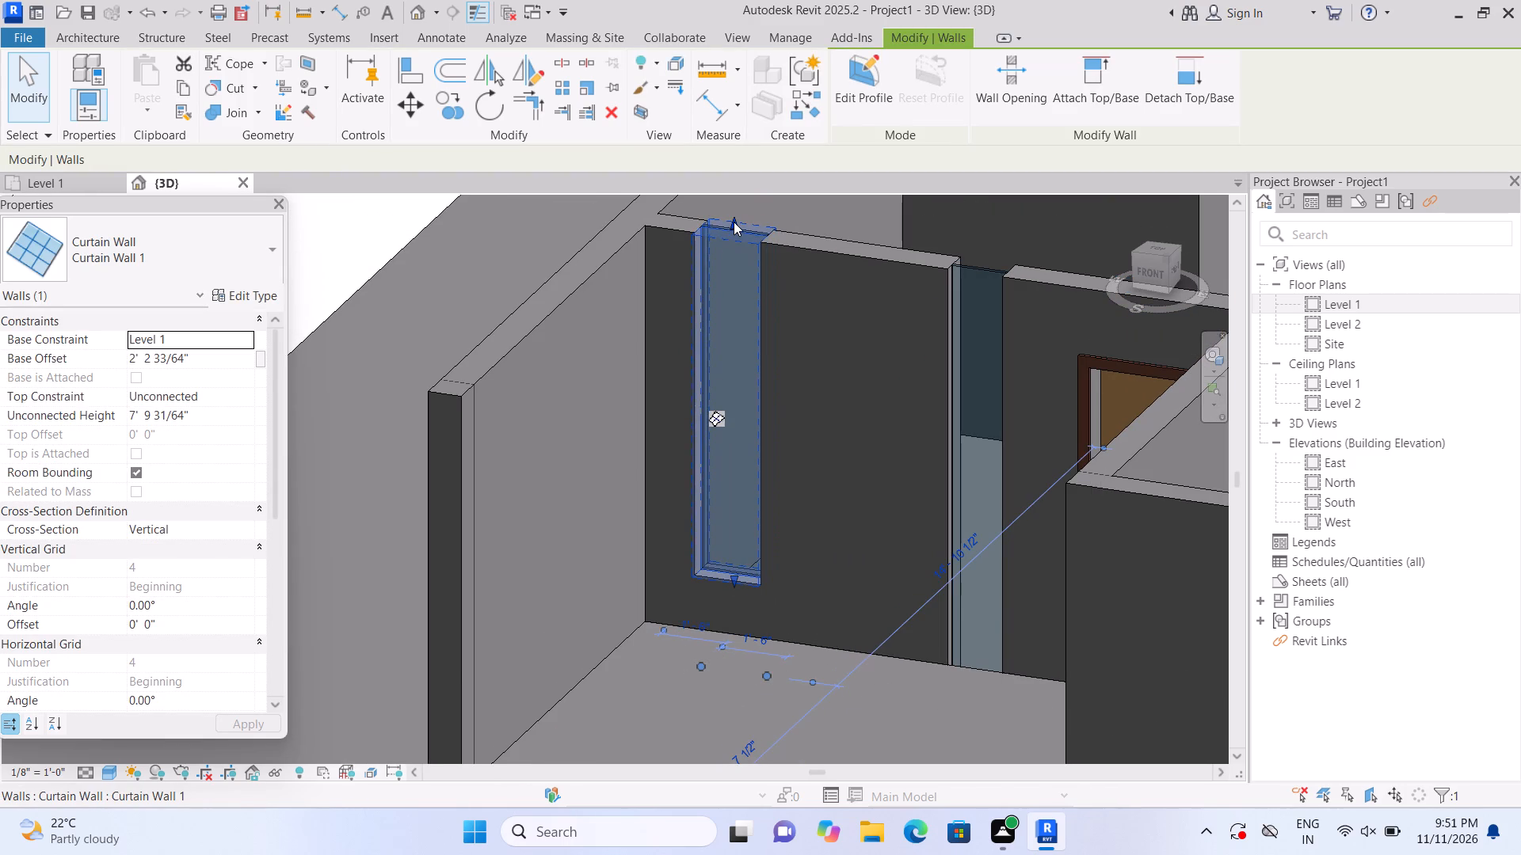
Lower the top of the same west curtain wall below the host wall's top edge, leaving solid wall above it.
left_click_drag(734, 222, 747, 281)
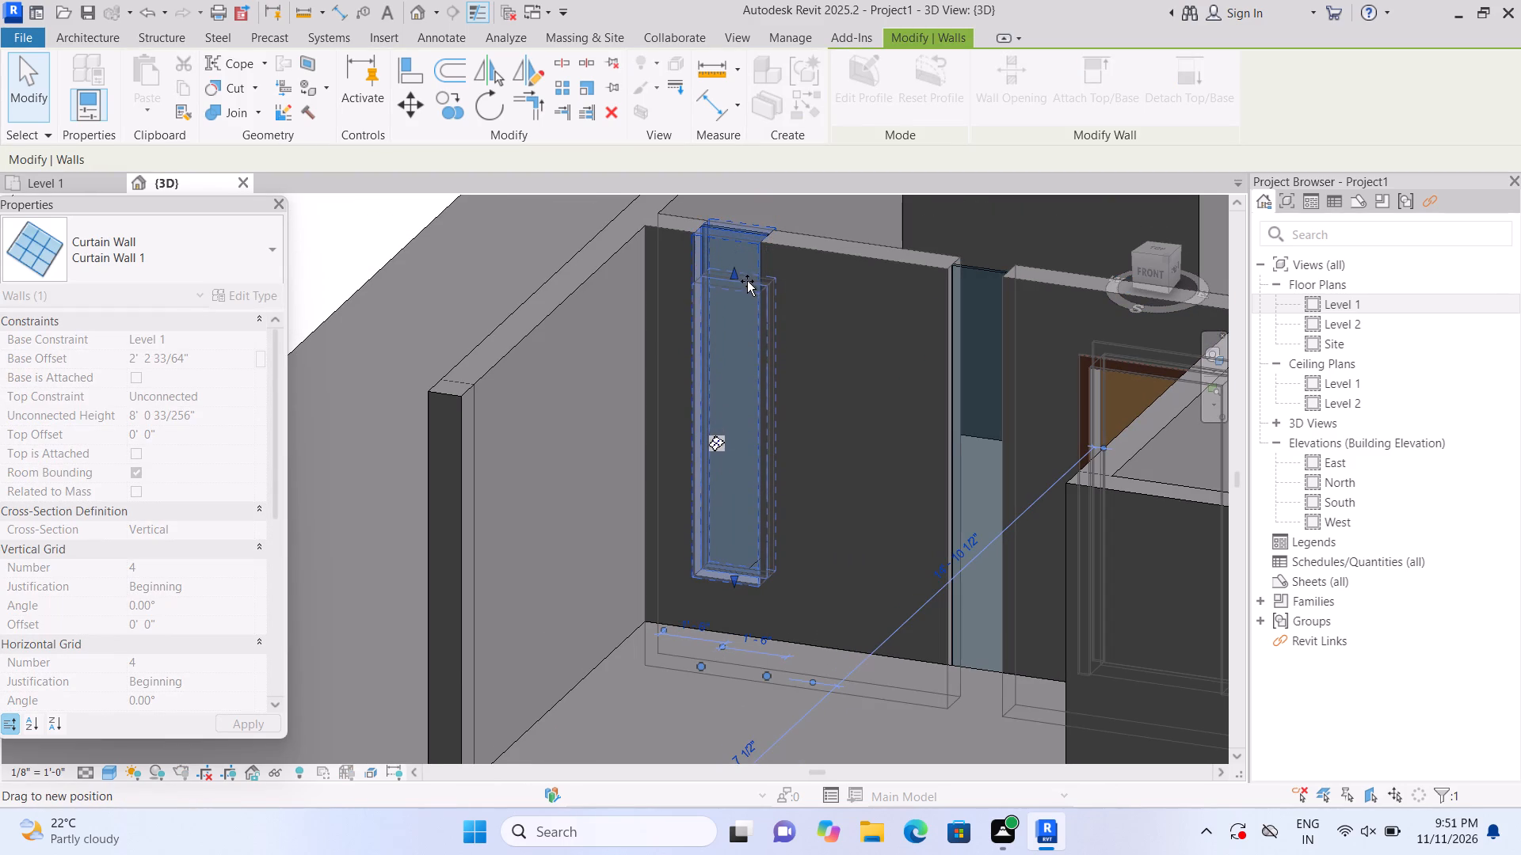
left_click_drag(747, 281, 748, 292)
key("Escape")
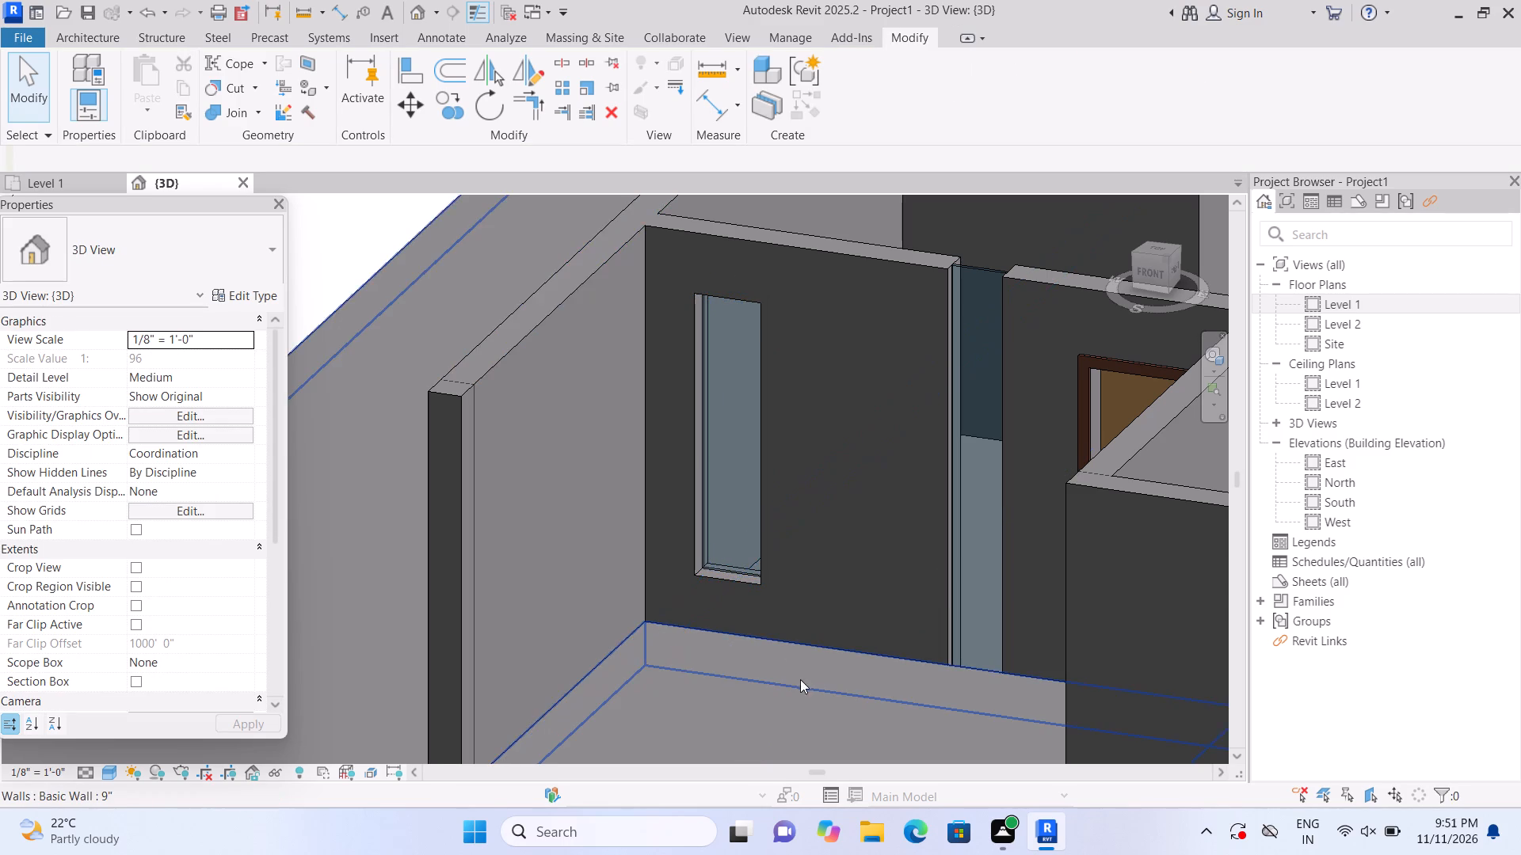
Raise the base of the 1' 3" wide curtain wall in the same back wall to an offset of about 2' 1".
middle_click_drag(790, 676, 426, 648)
middle_click_drag(437, 655, 645, 678)
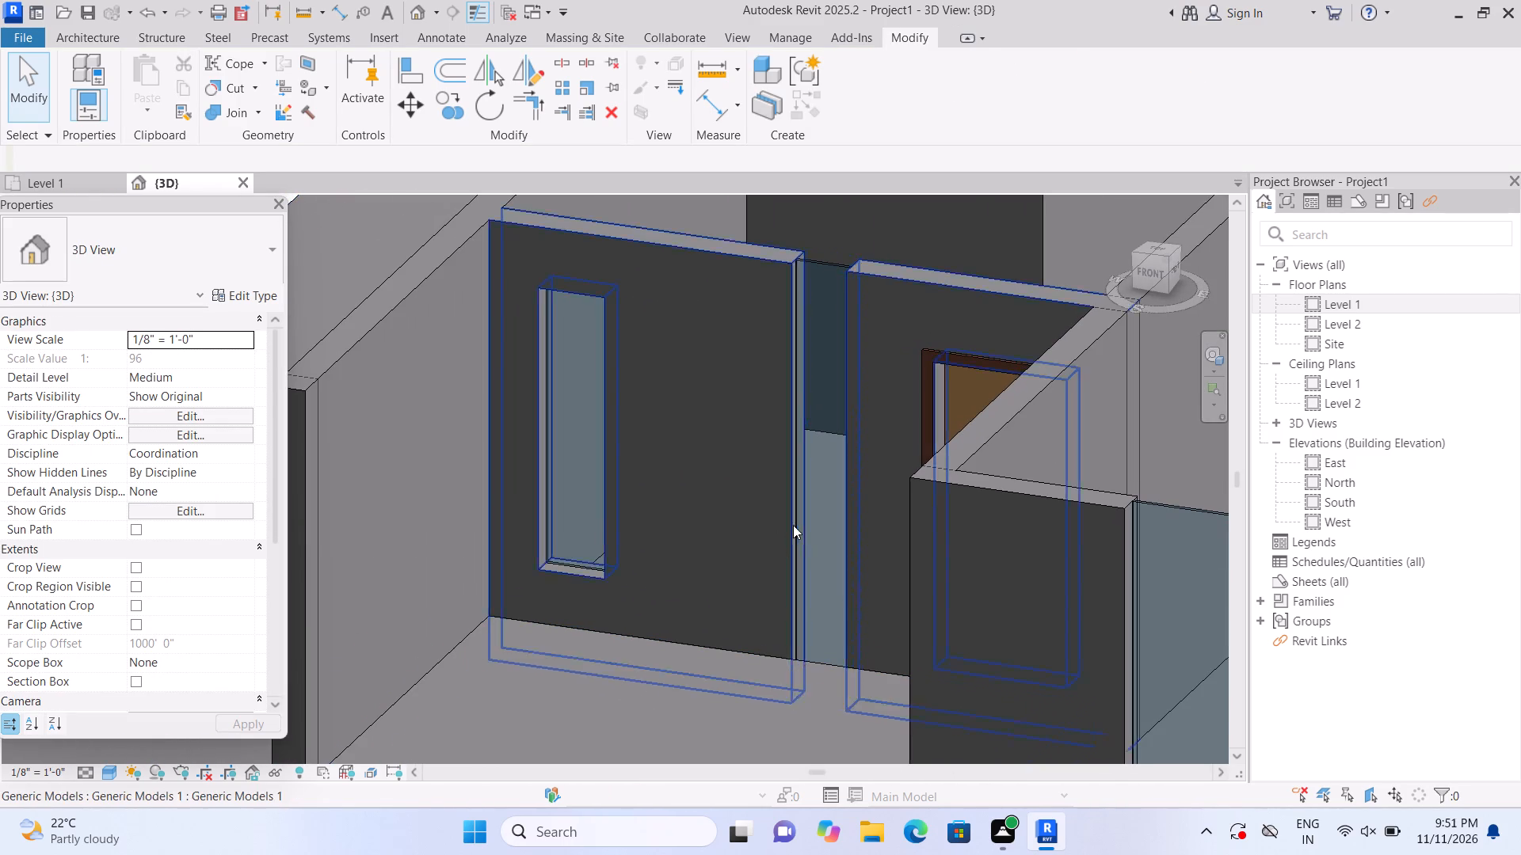
left_click(797, 522)
scroll(808, 595, "up", 2)
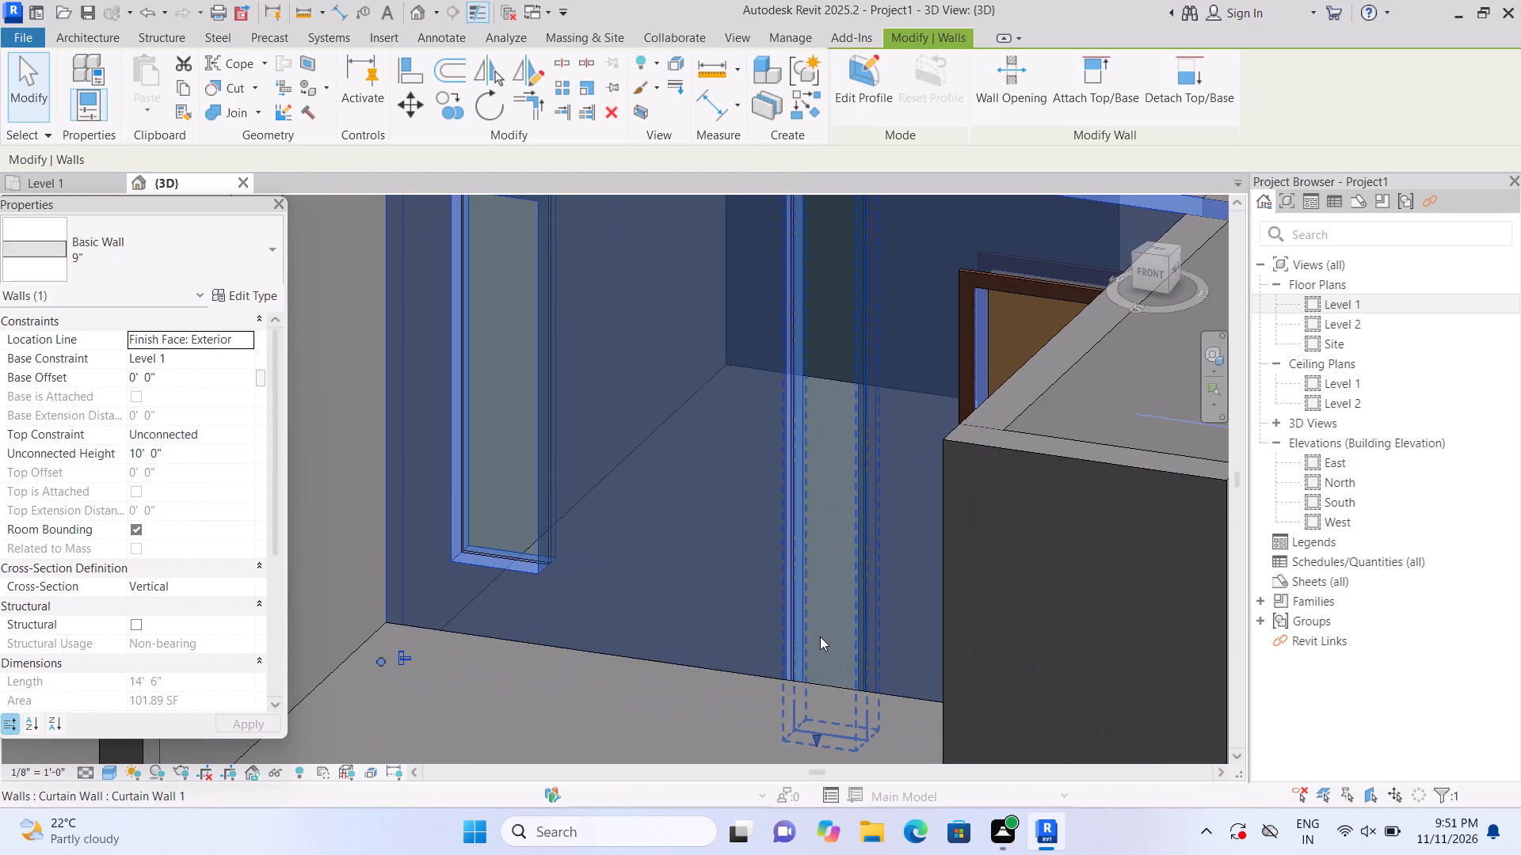
key("Escape")
double_click(819, 635)
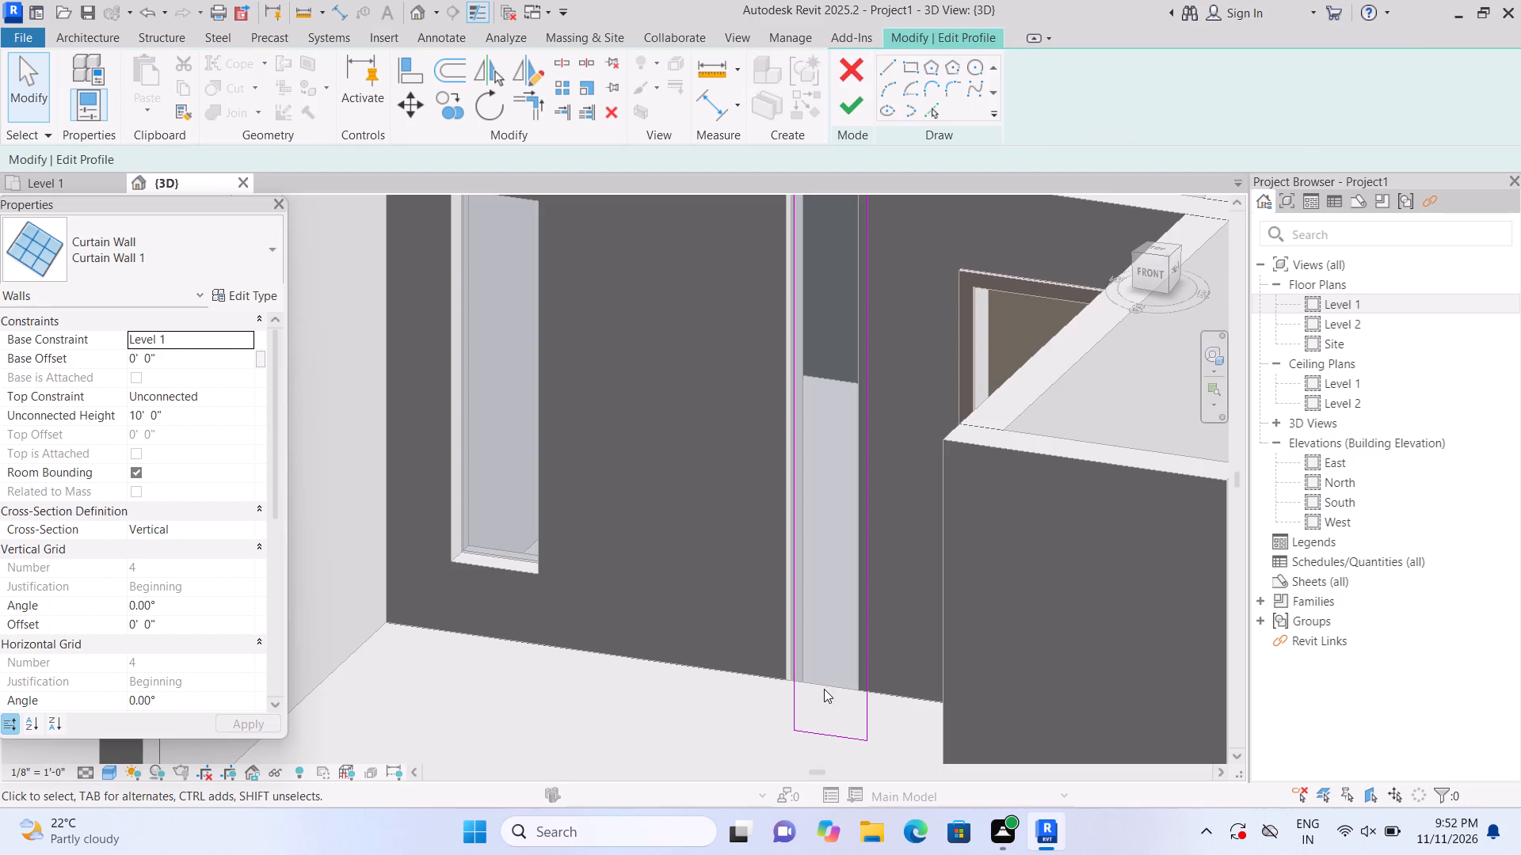
left_click(849, 99)
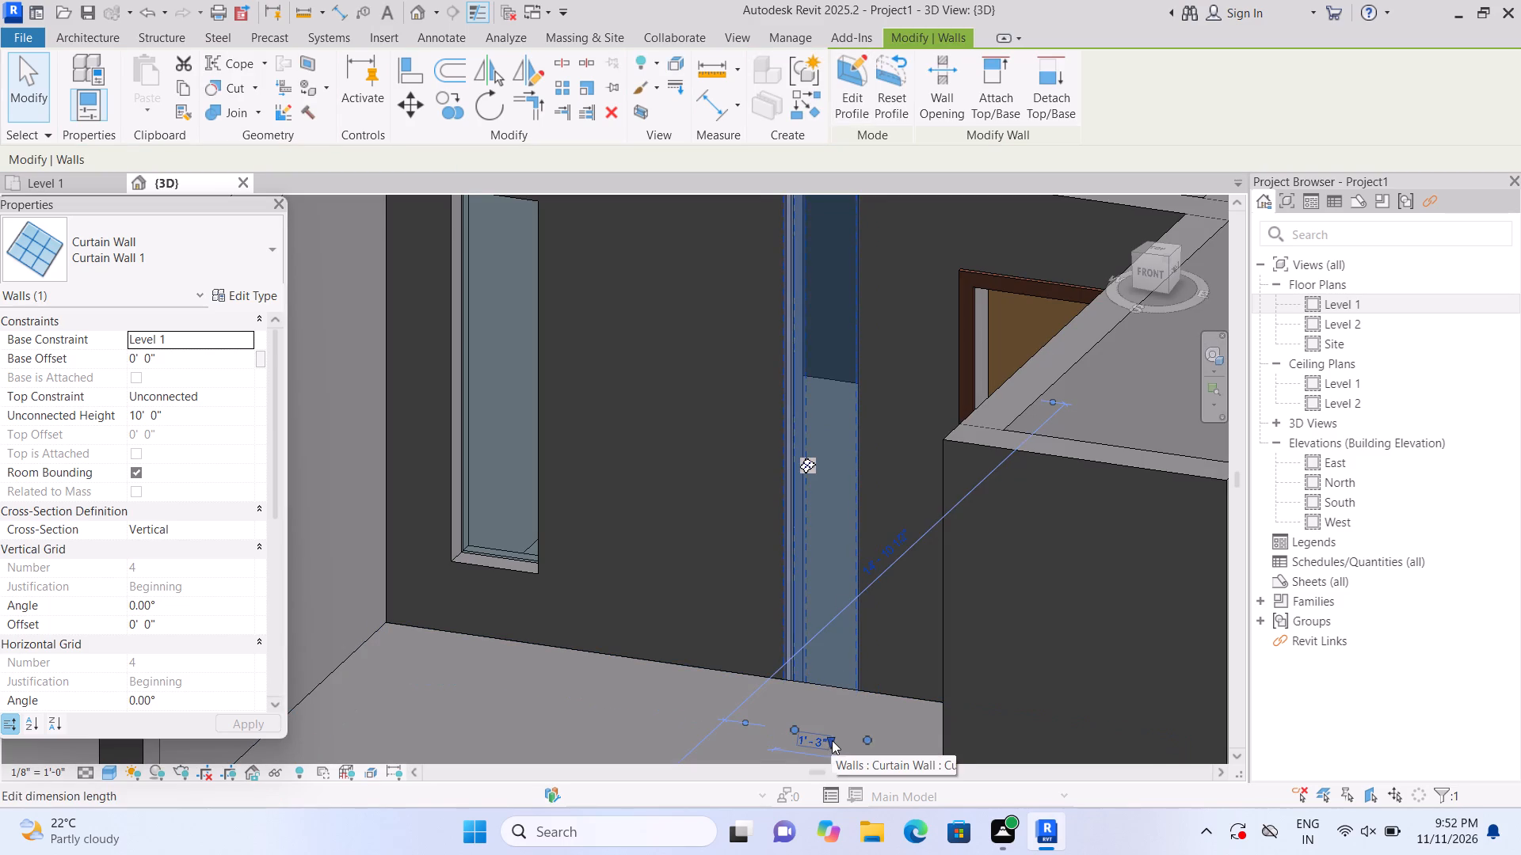
left_click_drag(832, 740, 818, 641)
left_click(820, 641)
middle_click_drag(743, 653, 673, 541)
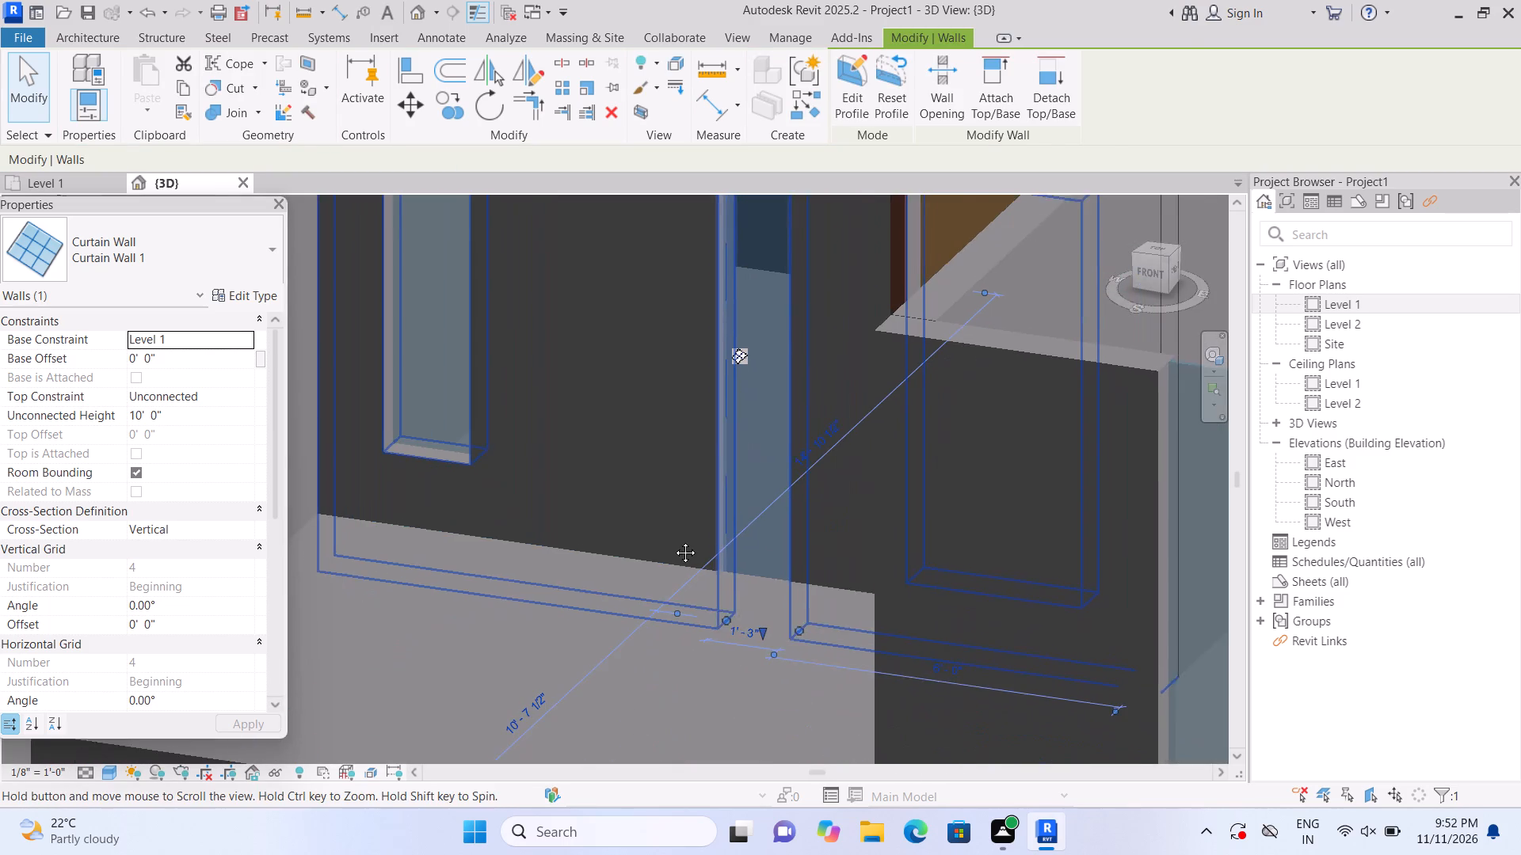
middle_click_drag(673, 541, 675, 541)
scroll(704, 579, "up", 7)
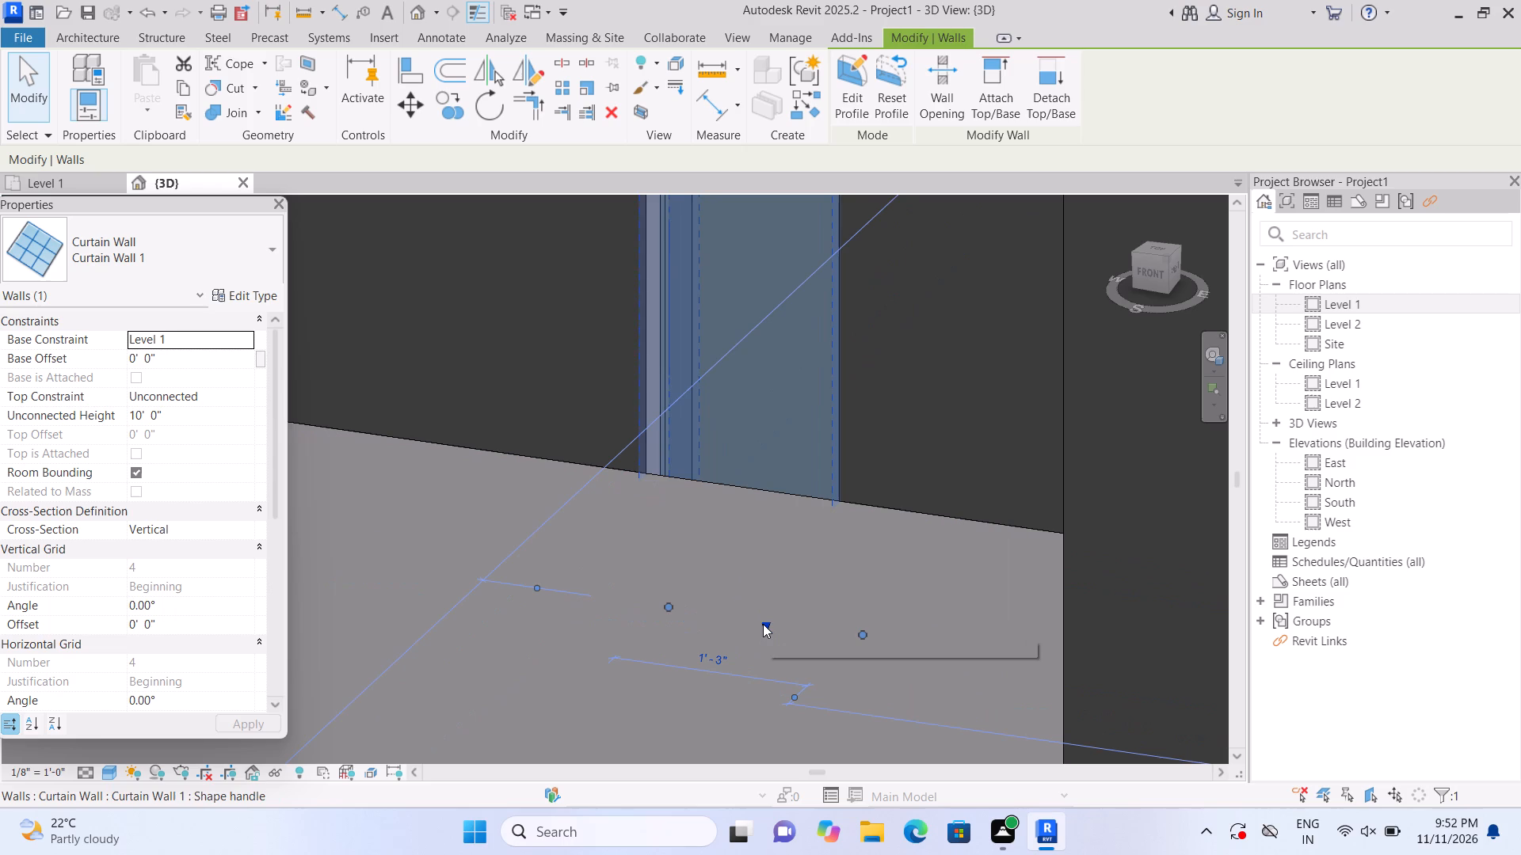
left_click_drag(763, 624, 745, 294)
scroll(745, 347, "down", 4)
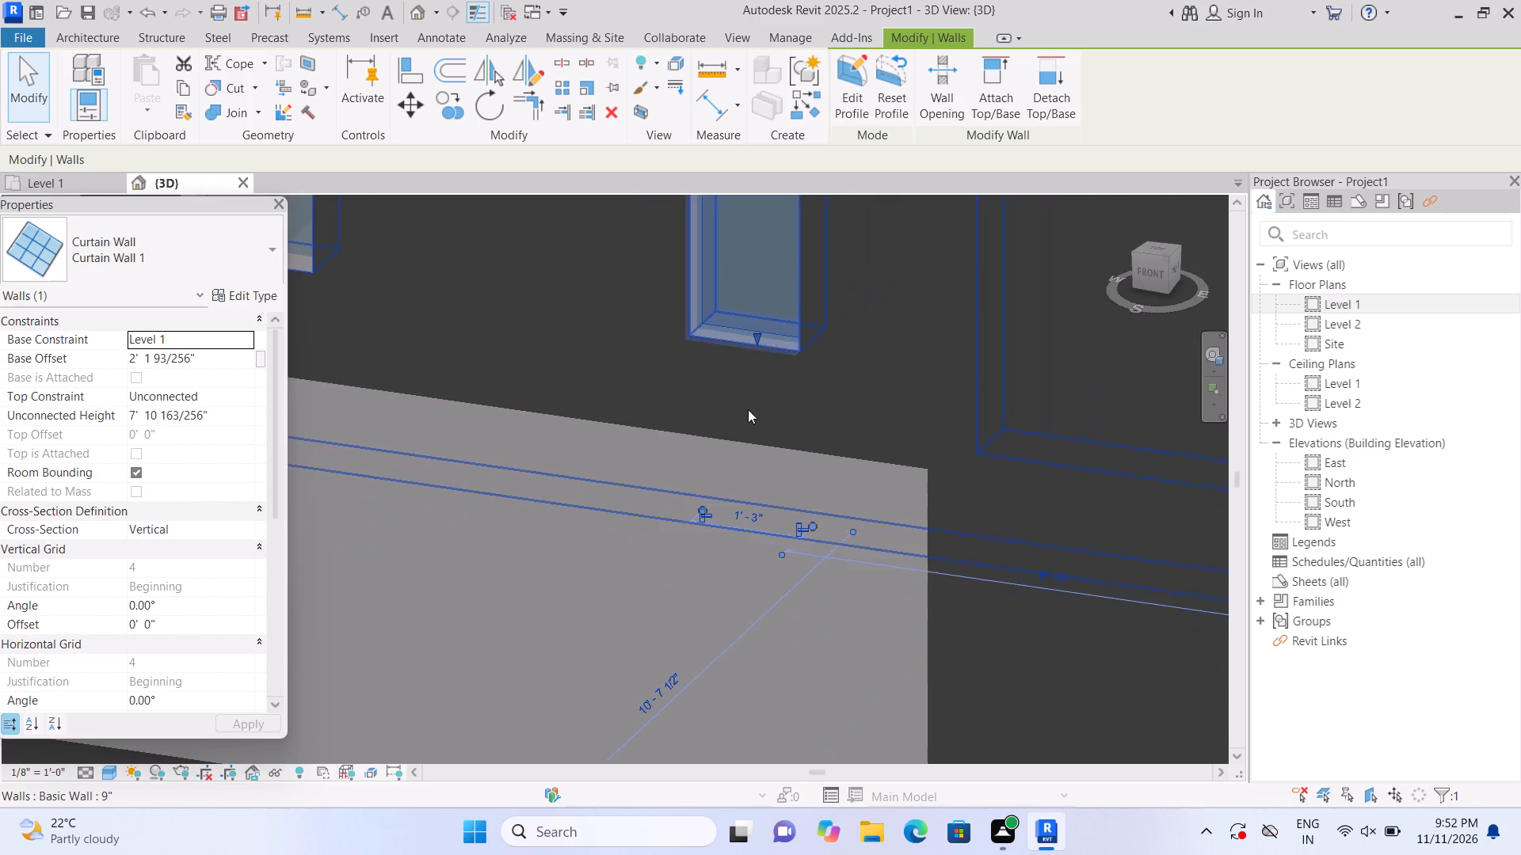
scroll(748, 409, "down", 3)
Lower the top of the 1' 3" wide curtain wall to an unconnected height of about 6' 10".
middle_click_drag(470, 594, 570, 787)
middle_click_drag(619, 766, 630, 854)
scroll(635, 571, "down", 3)
scroll(749, 253, "up", 1)
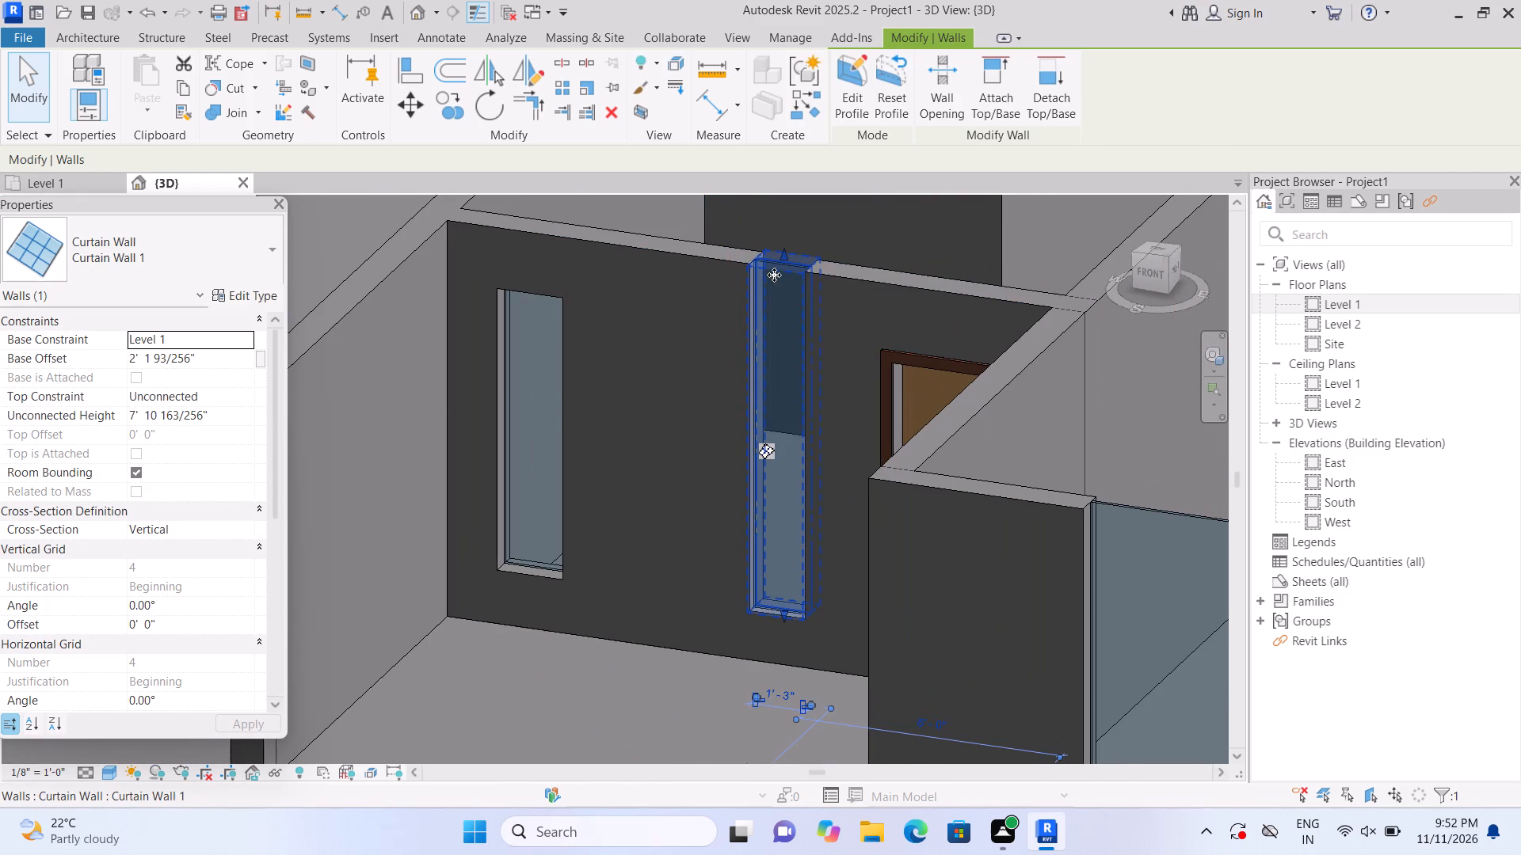
scroll(774, 275, "up", 3)
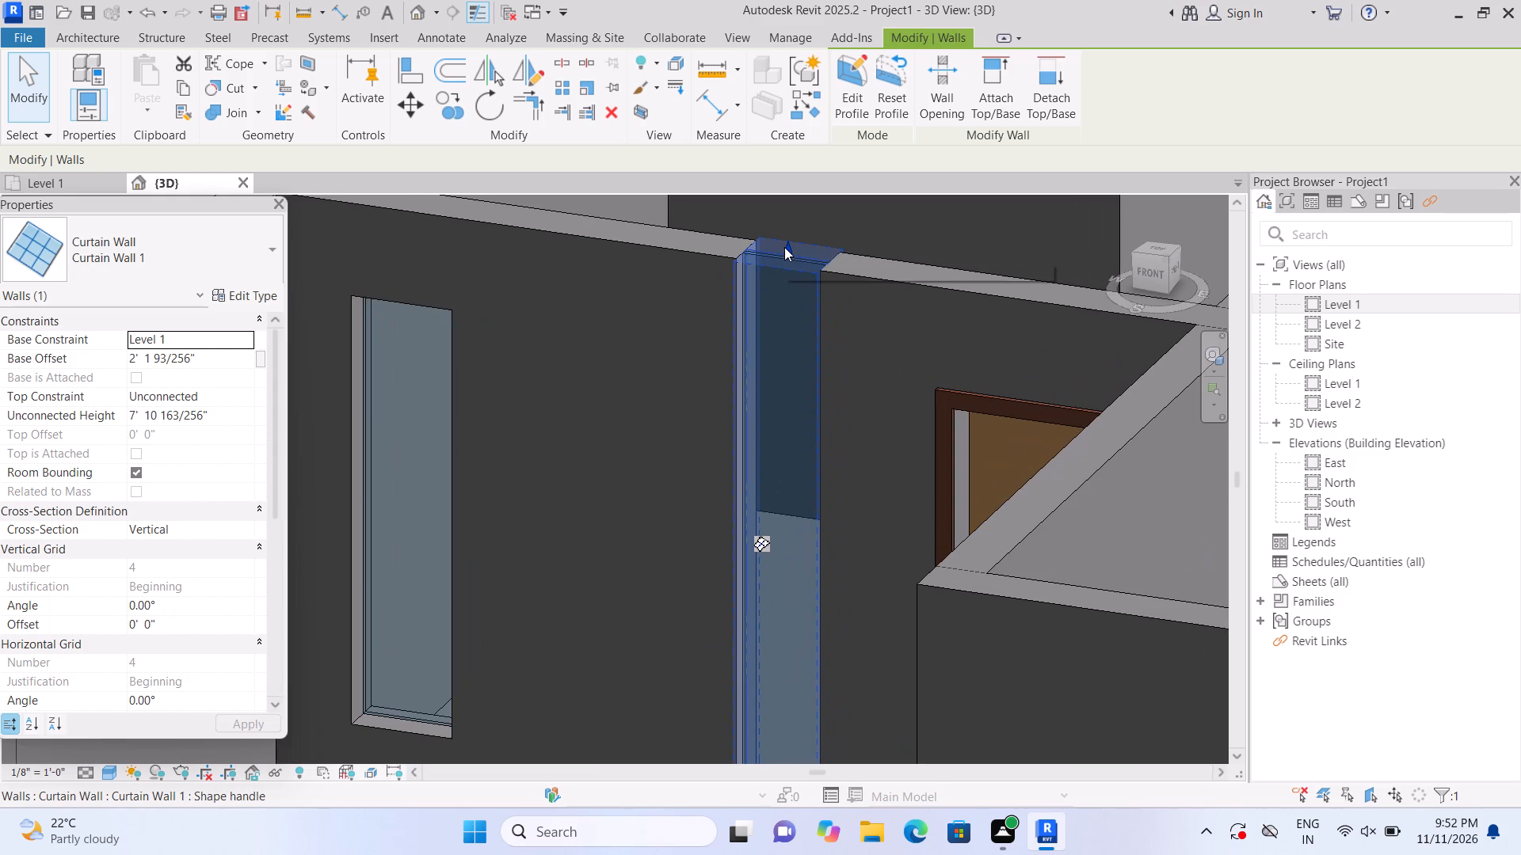
left_click_drag(788, 249, 797, 310)
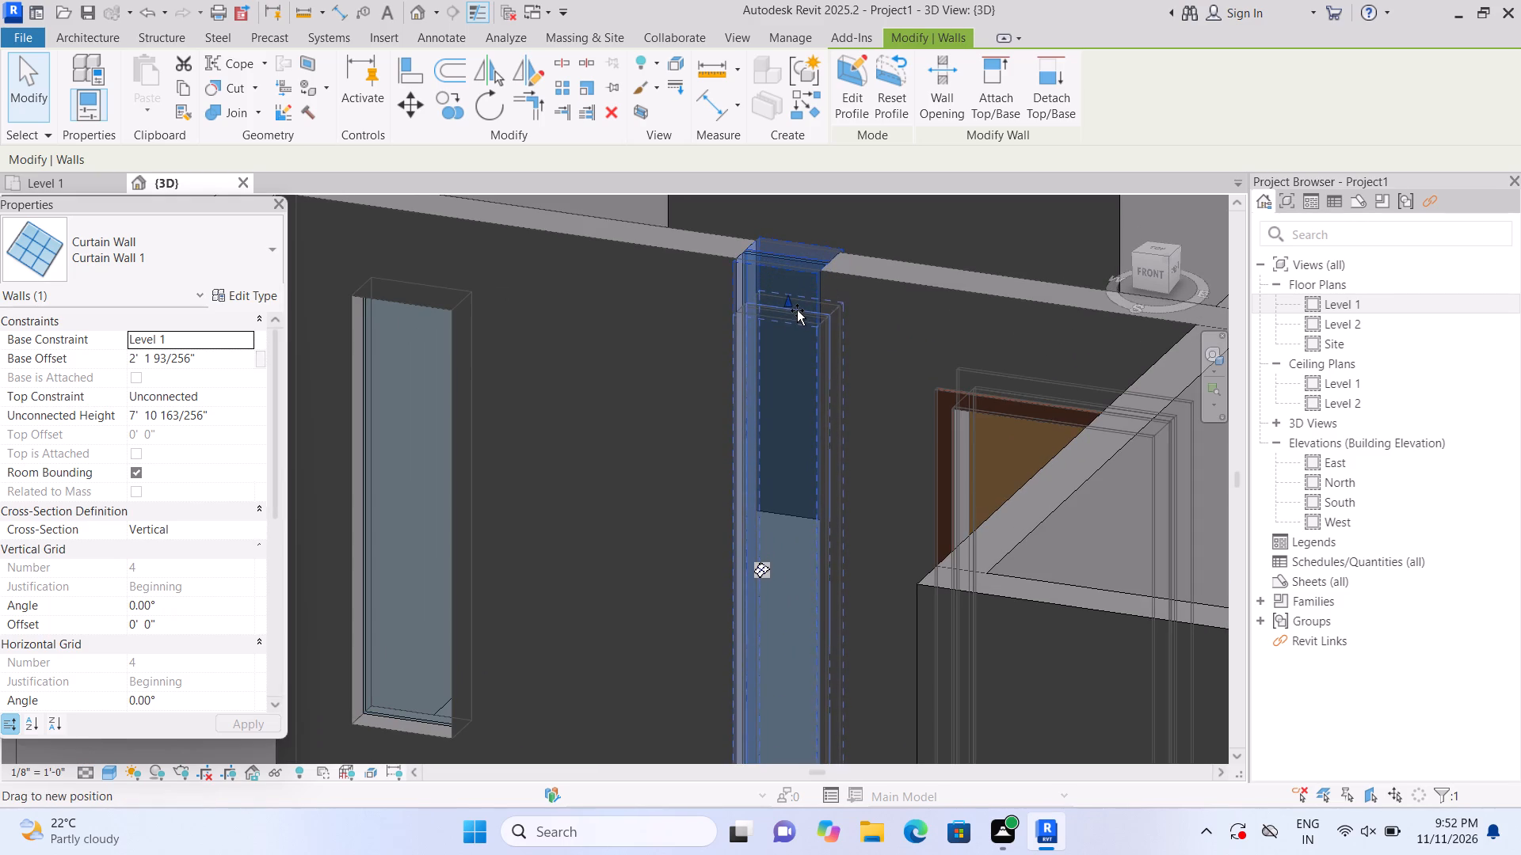
left_click_drag(797, 310, 799, 327)
left_click(799, 327)
scroll(797, 313, "down", 4)
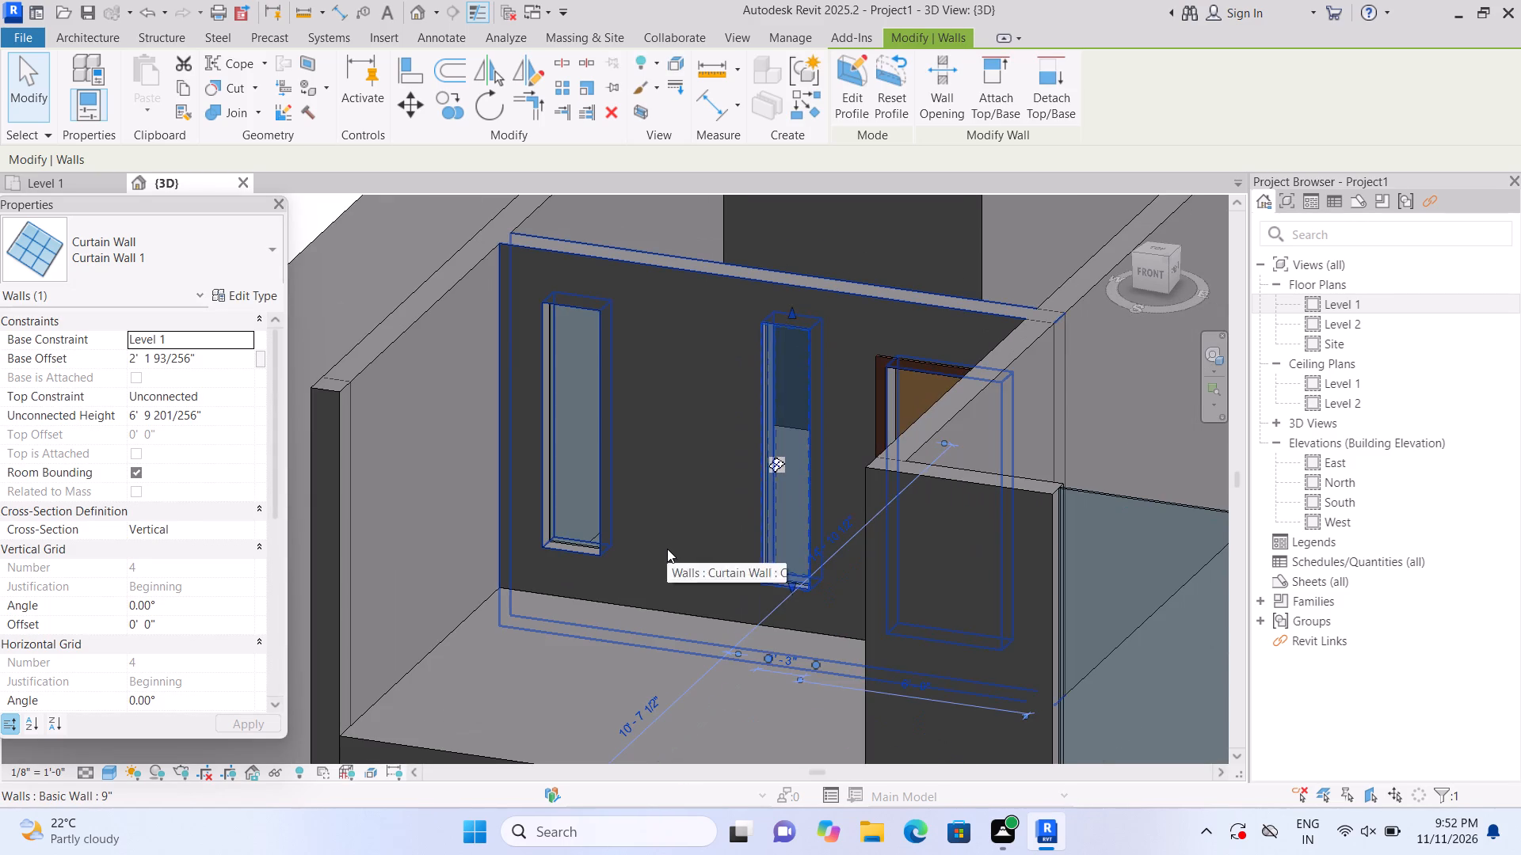
key("Escape")
Divide the west curtain wall into three equal panels with two horizontal curtain grid lines, about 2' 1 5/8" apart.
middle_click_drag(591, 687, 628, 758)
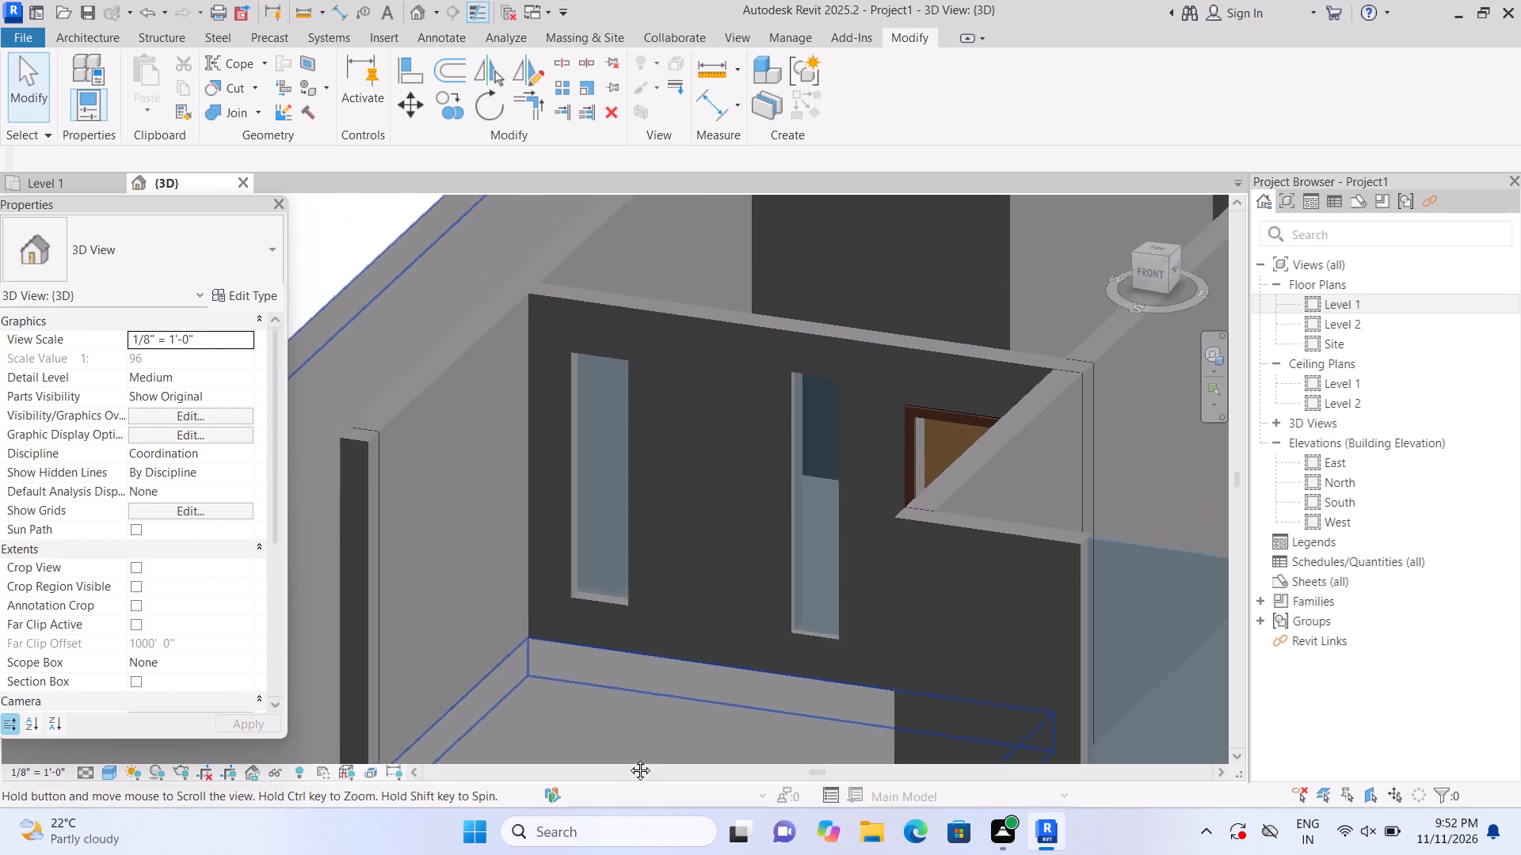
middle_click_drag(628, 758, 631, 762)
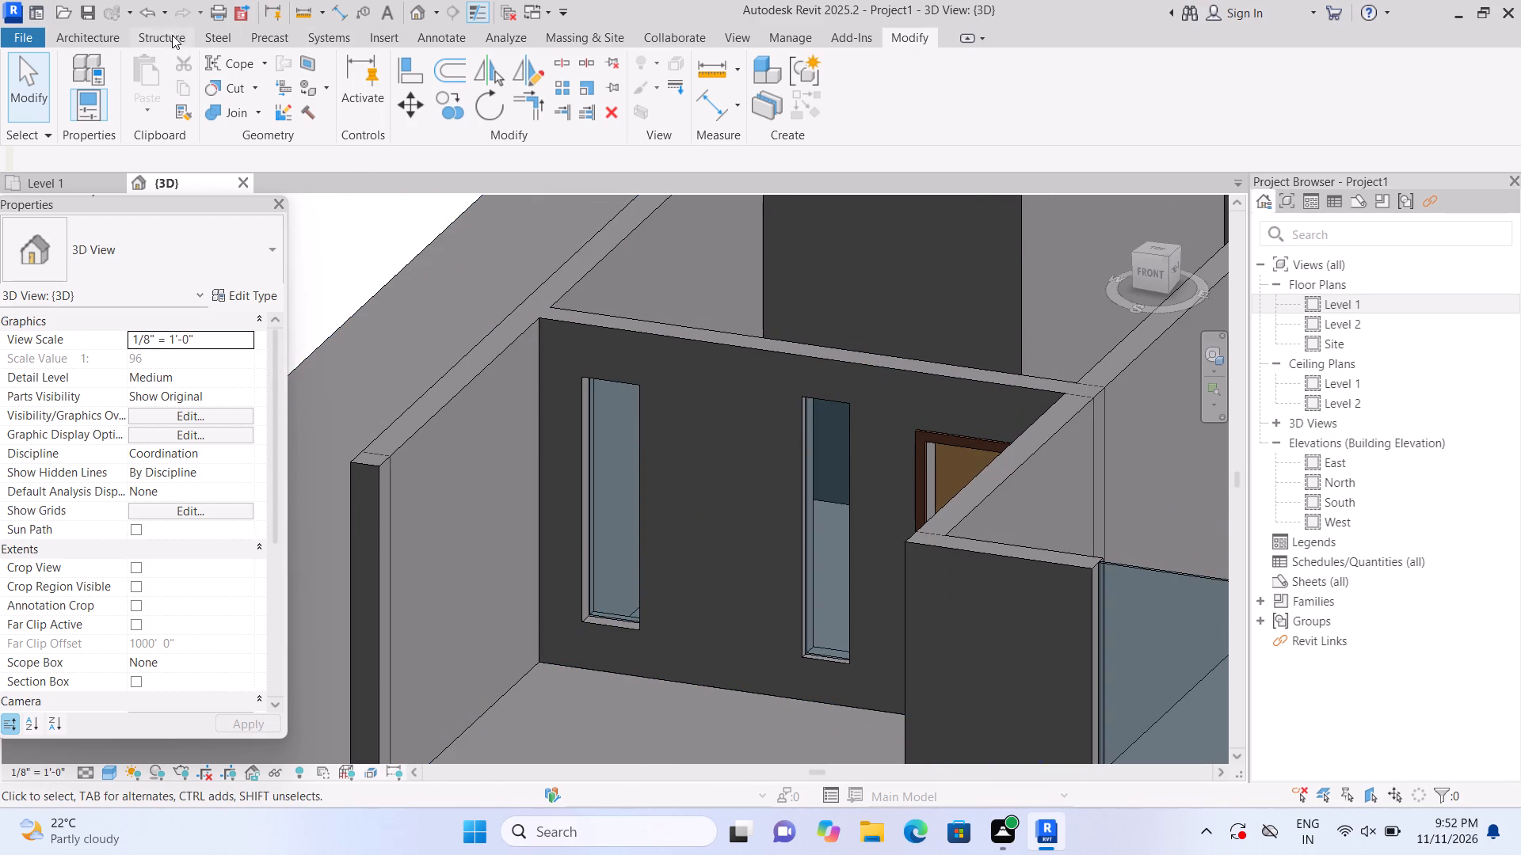
left_click(112, 33)
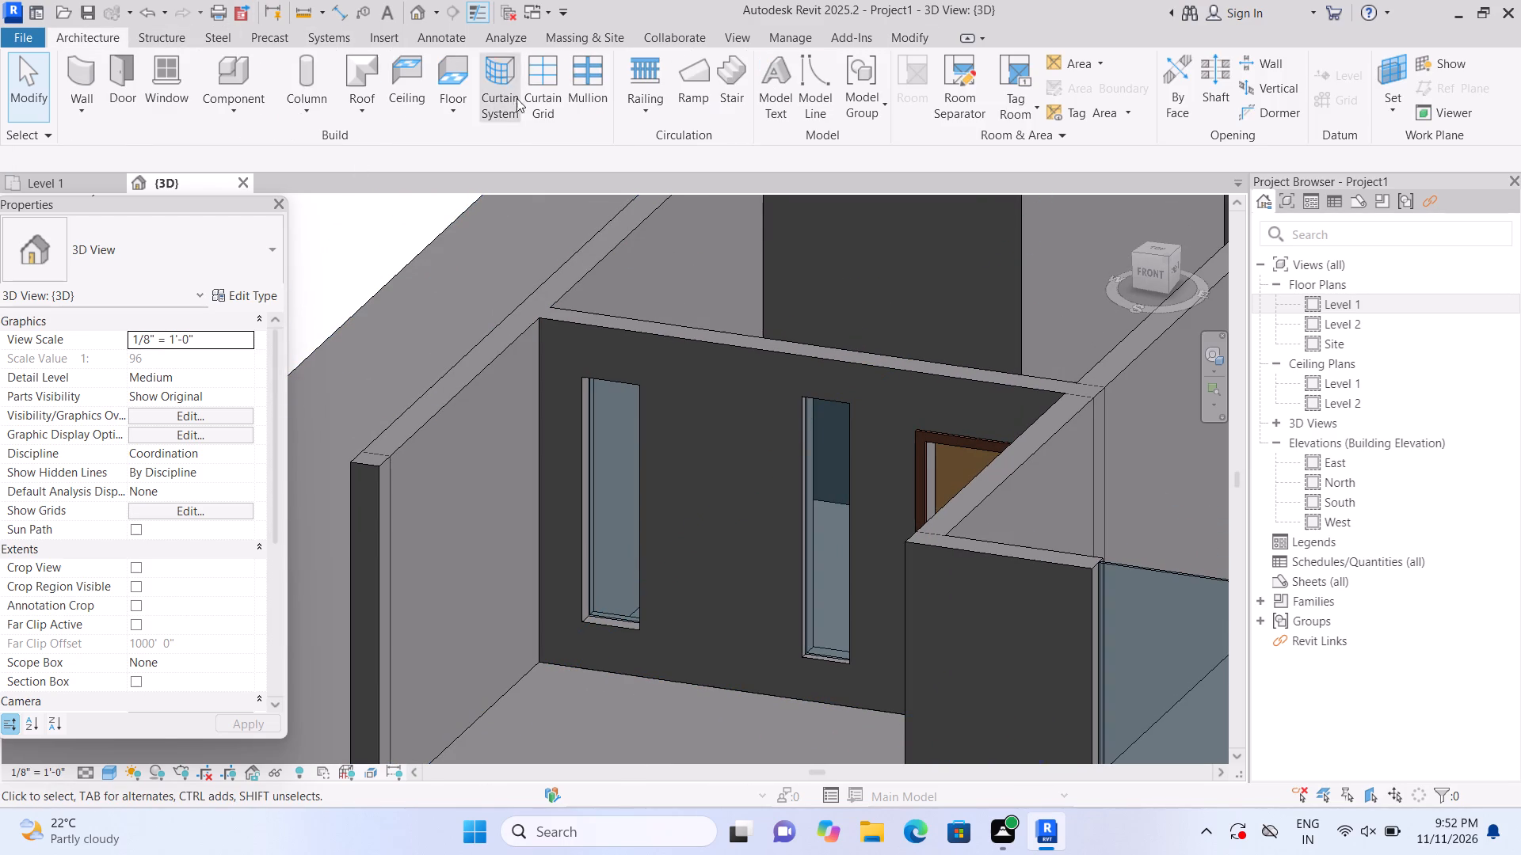
left_click(556, 104)
scroll(617, 517, "up", 4)
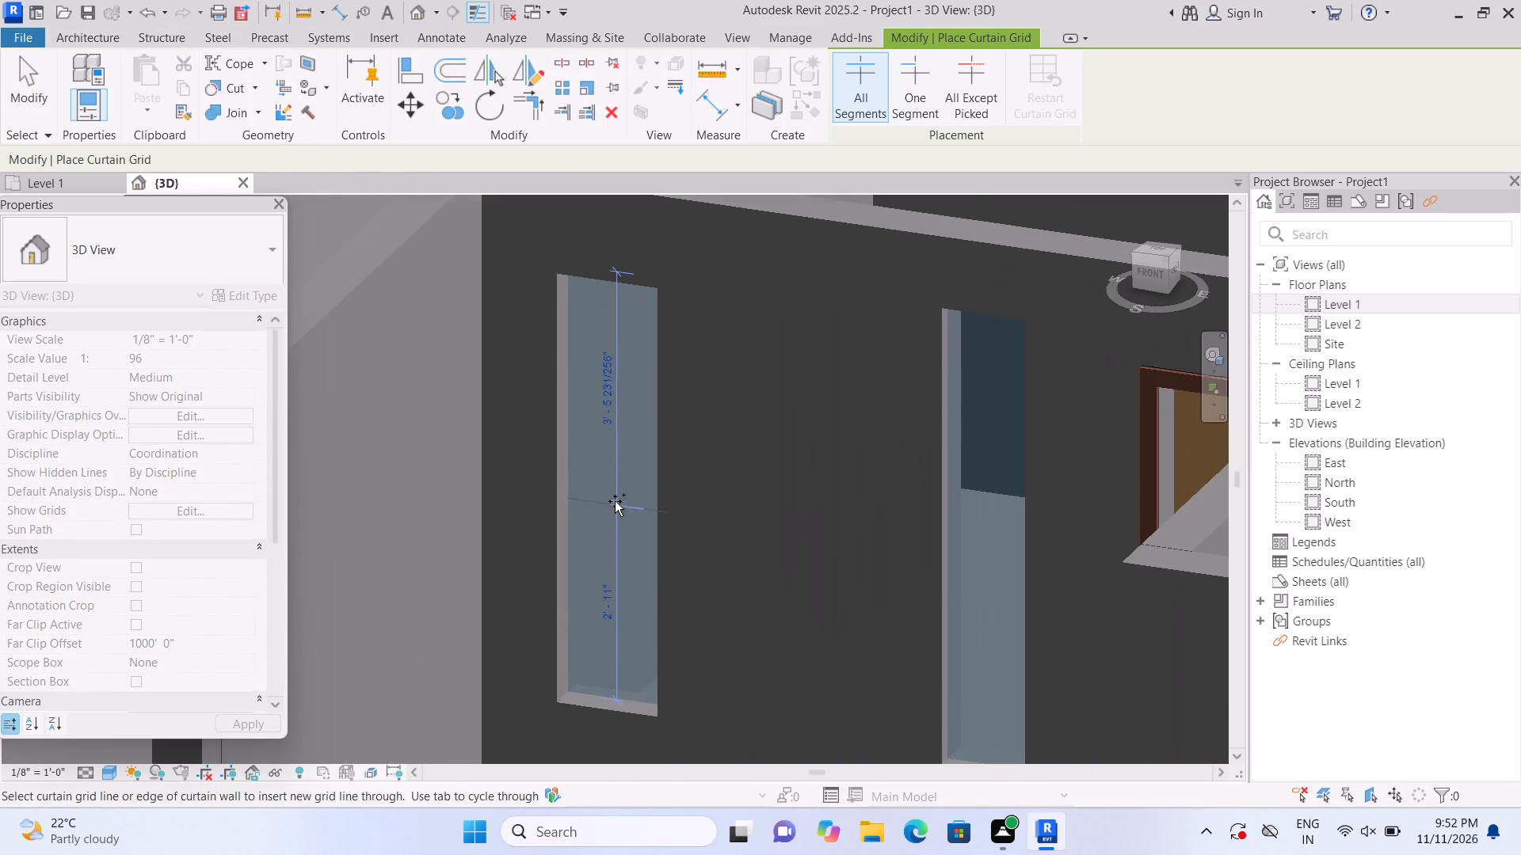
left_click(626, 401)
left_click(633, 553)
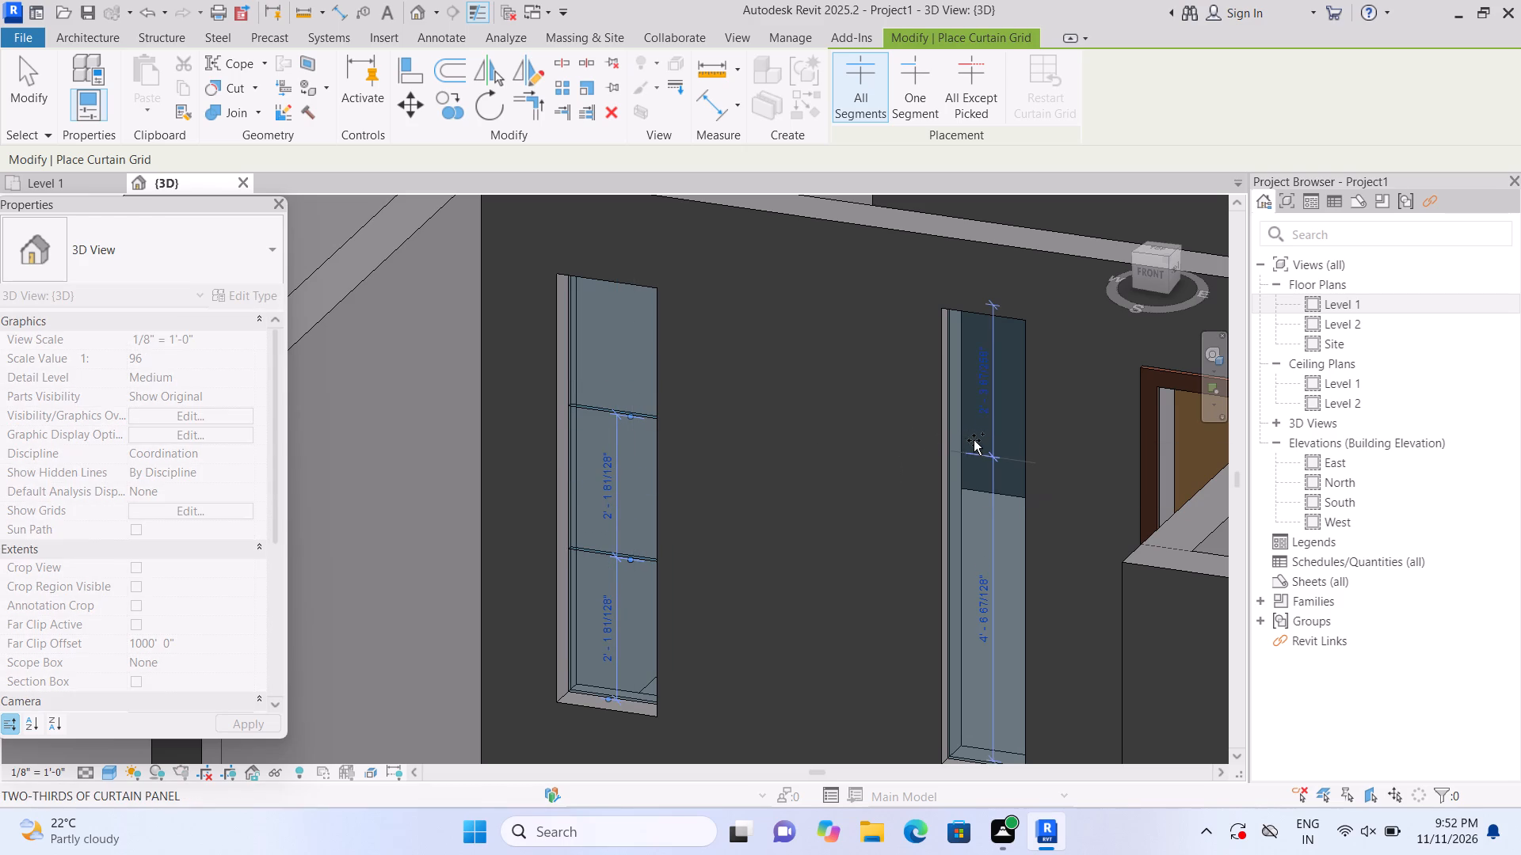
Divide the 1' 3" wide curtain wall into three equal panels with two horizontal curtain grid lines, about 2' 3 1/4" apart.
middle_click_drag(972, 430, 841, 304)
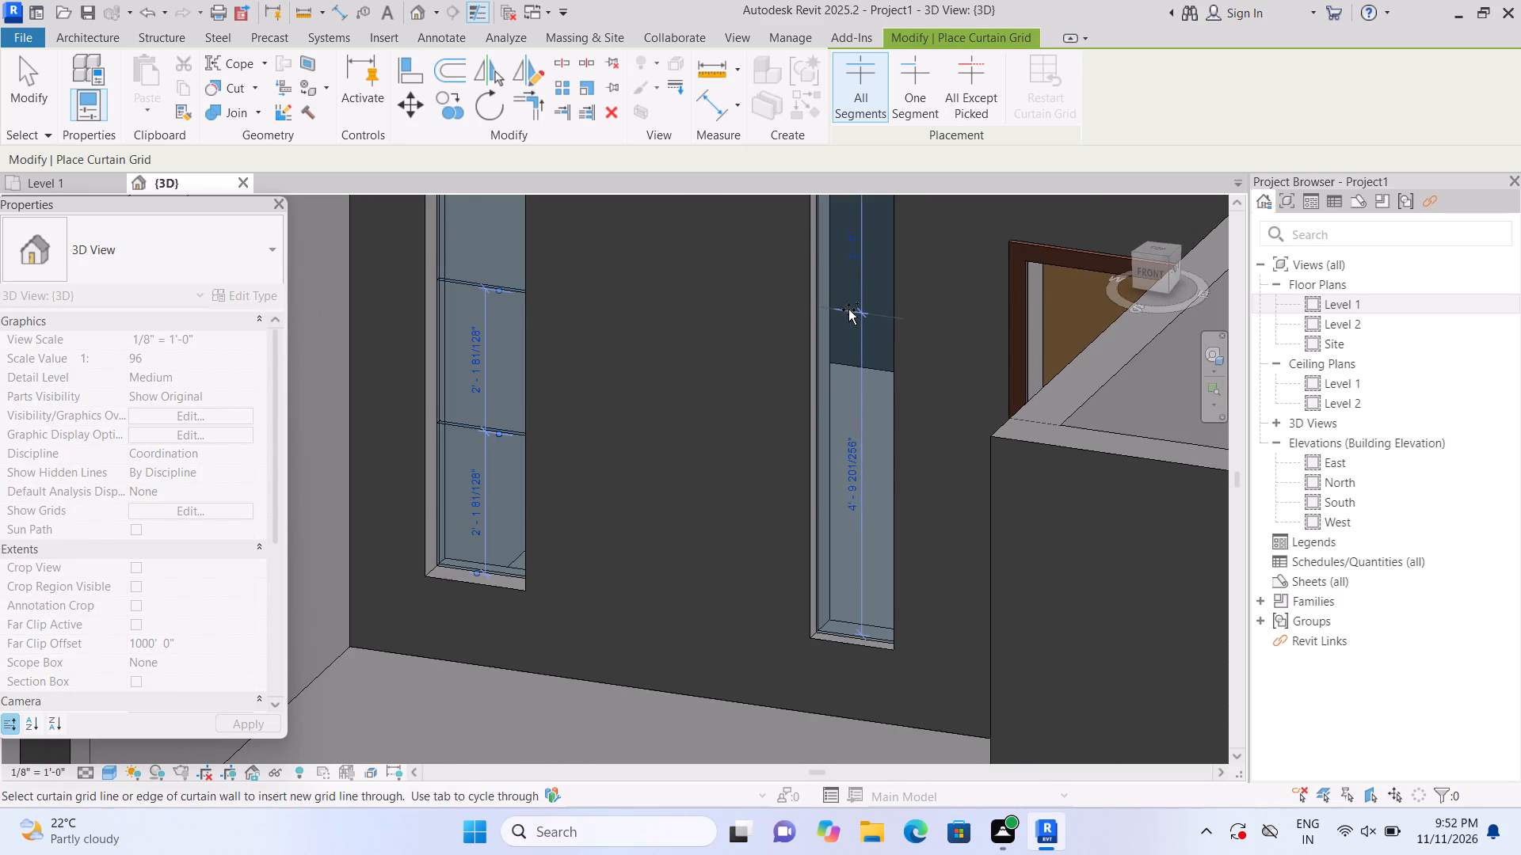
scroll(854, 321, "down", 1)
middle_click_drag(852, 354, 847, 391)
scroll(848, 390, "up", 2)
scroll(857, 340, "down", 1)
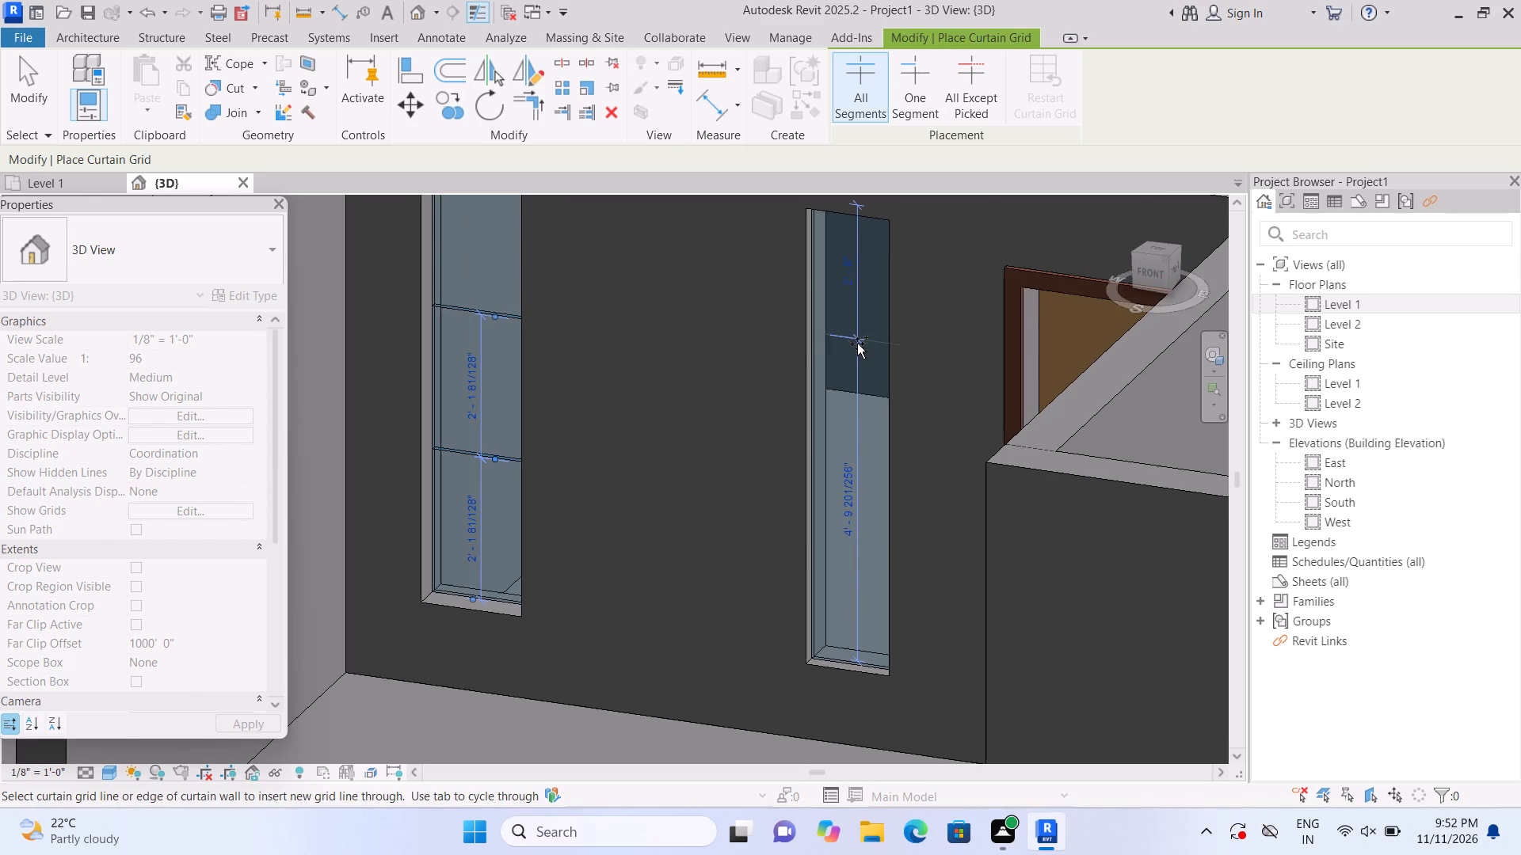
left_click(857, 354)
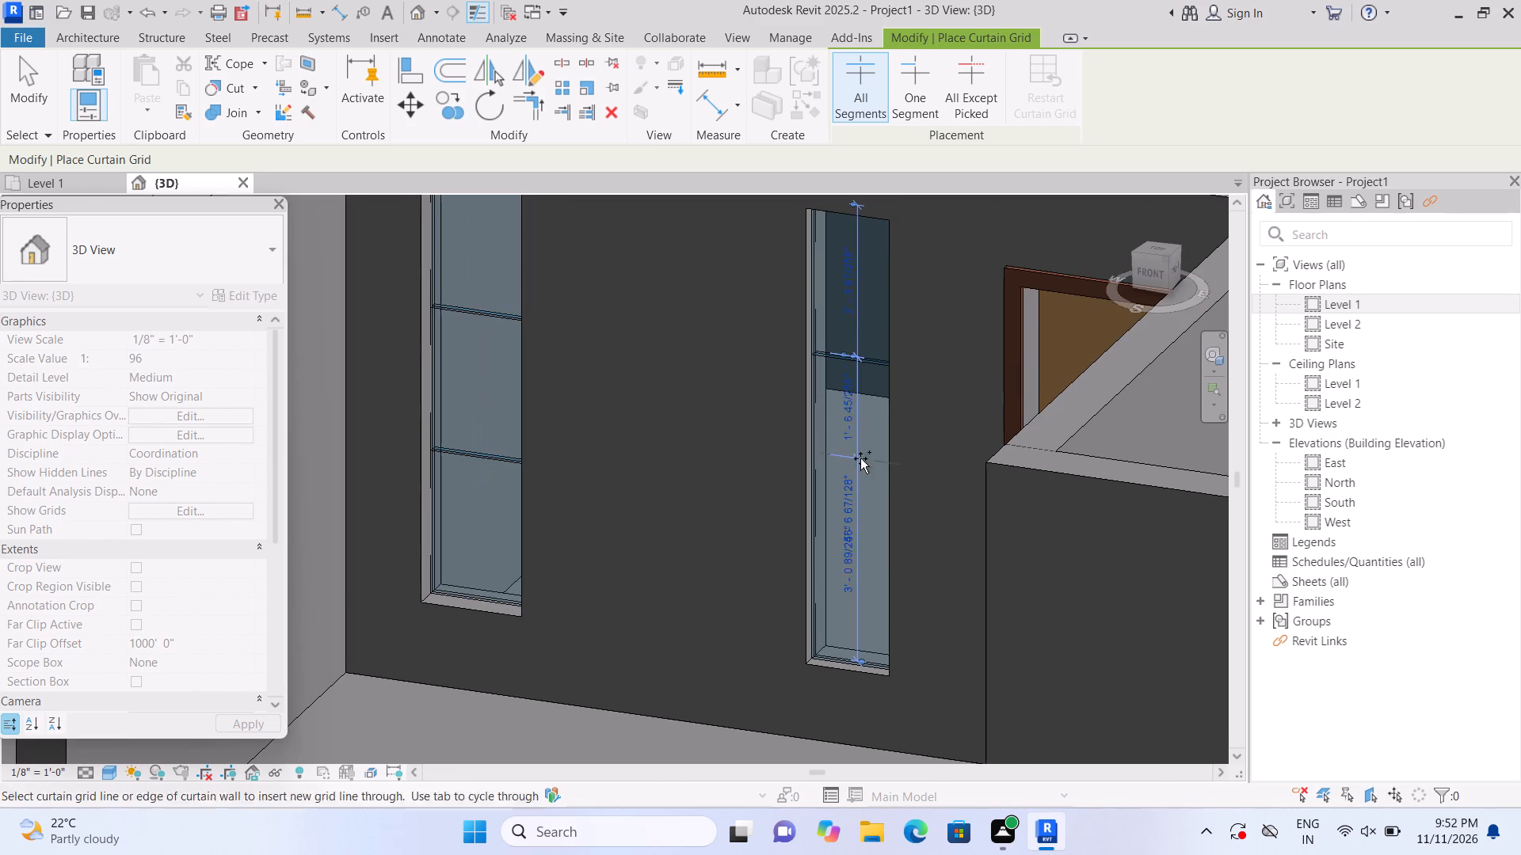
scroll(827, 497, "up", 1)
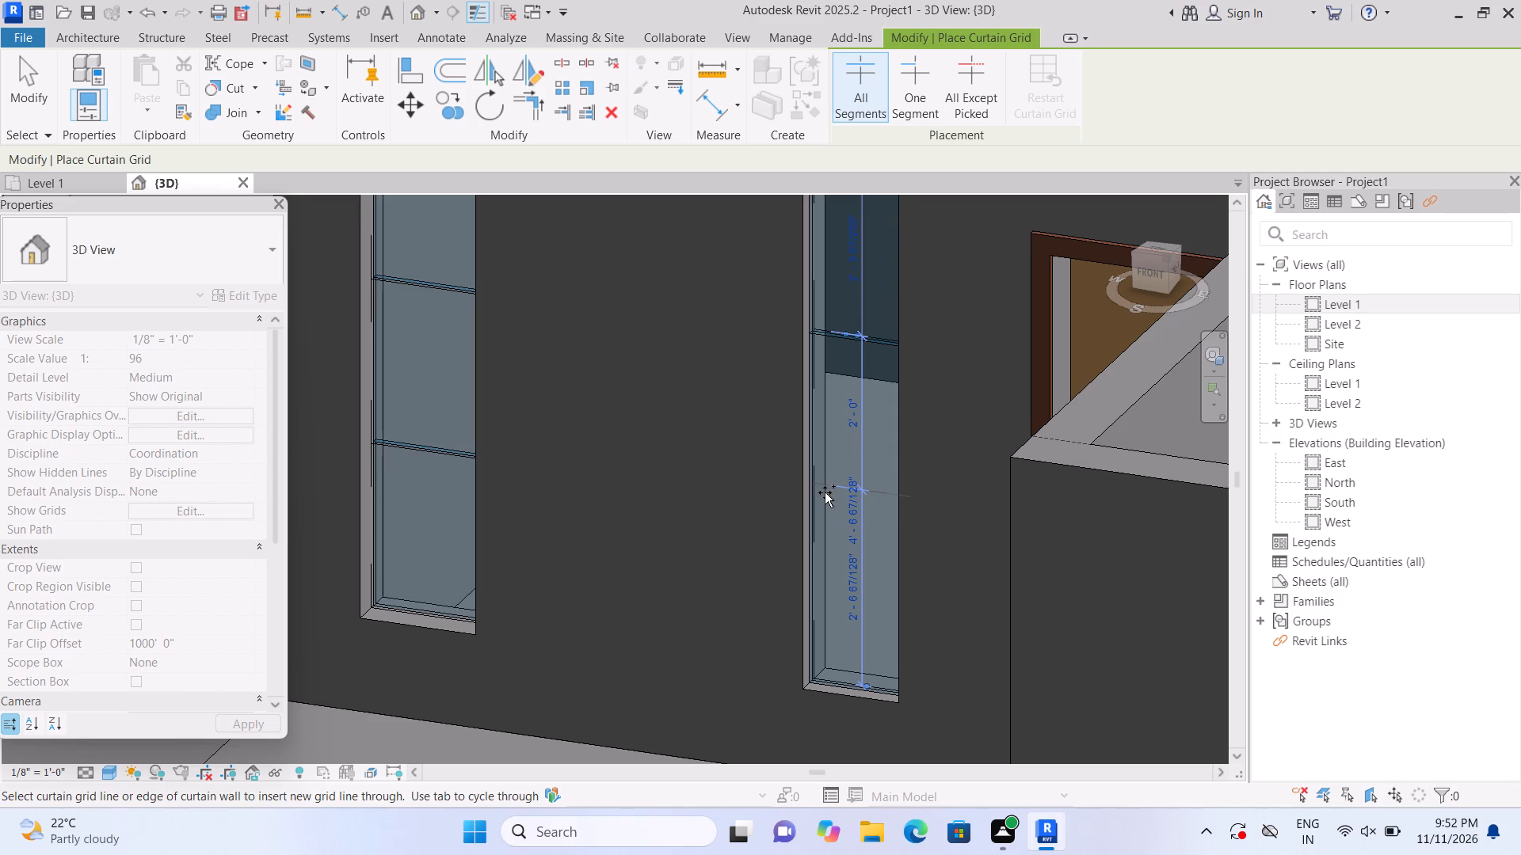
left_click(825, 505)
scroll(825, 505, "down", 2)
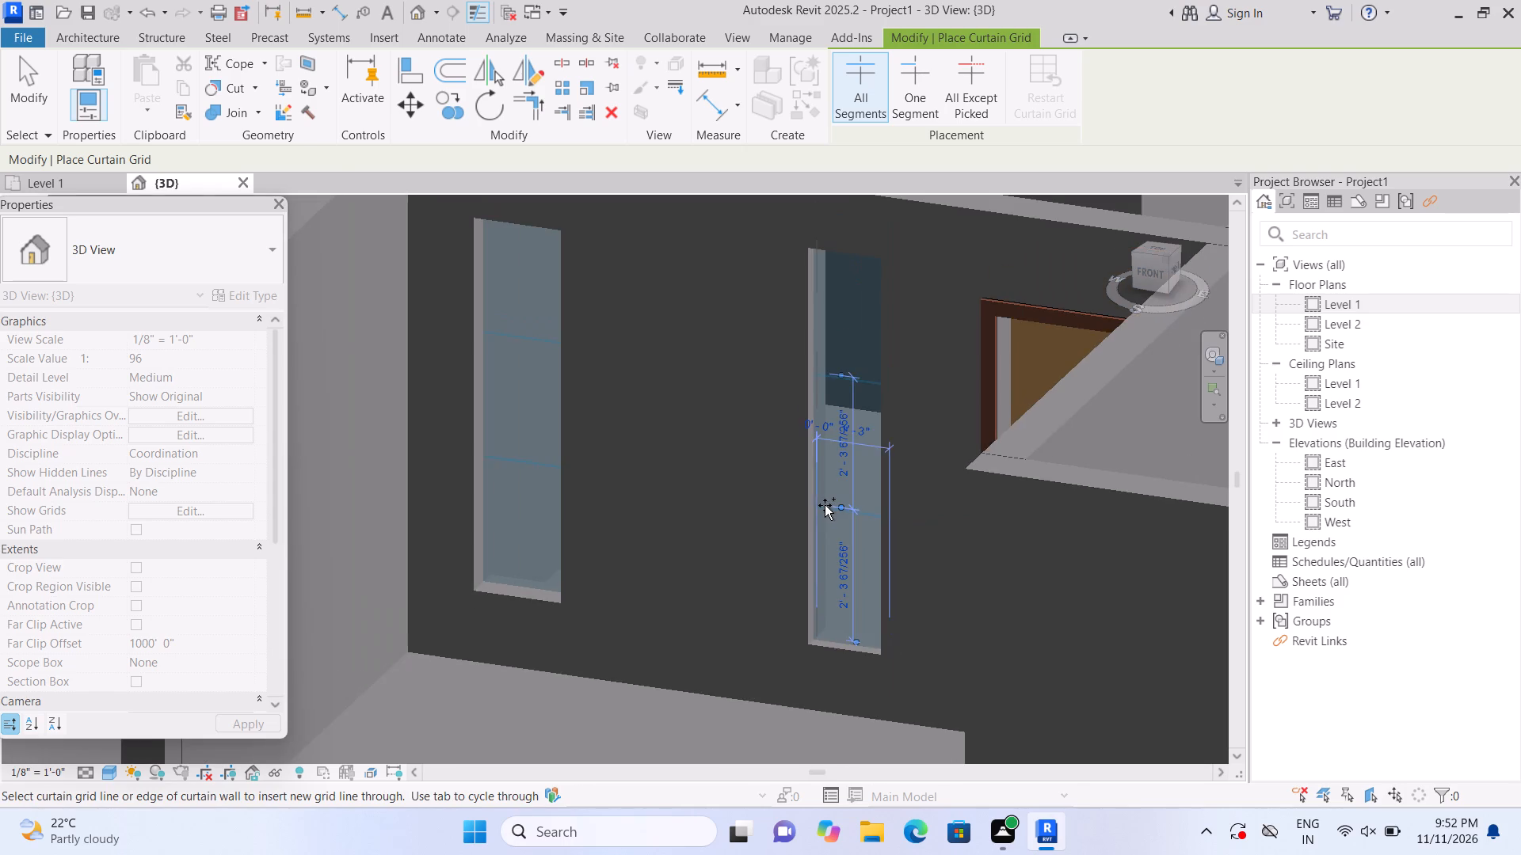
left_click(92, 36)
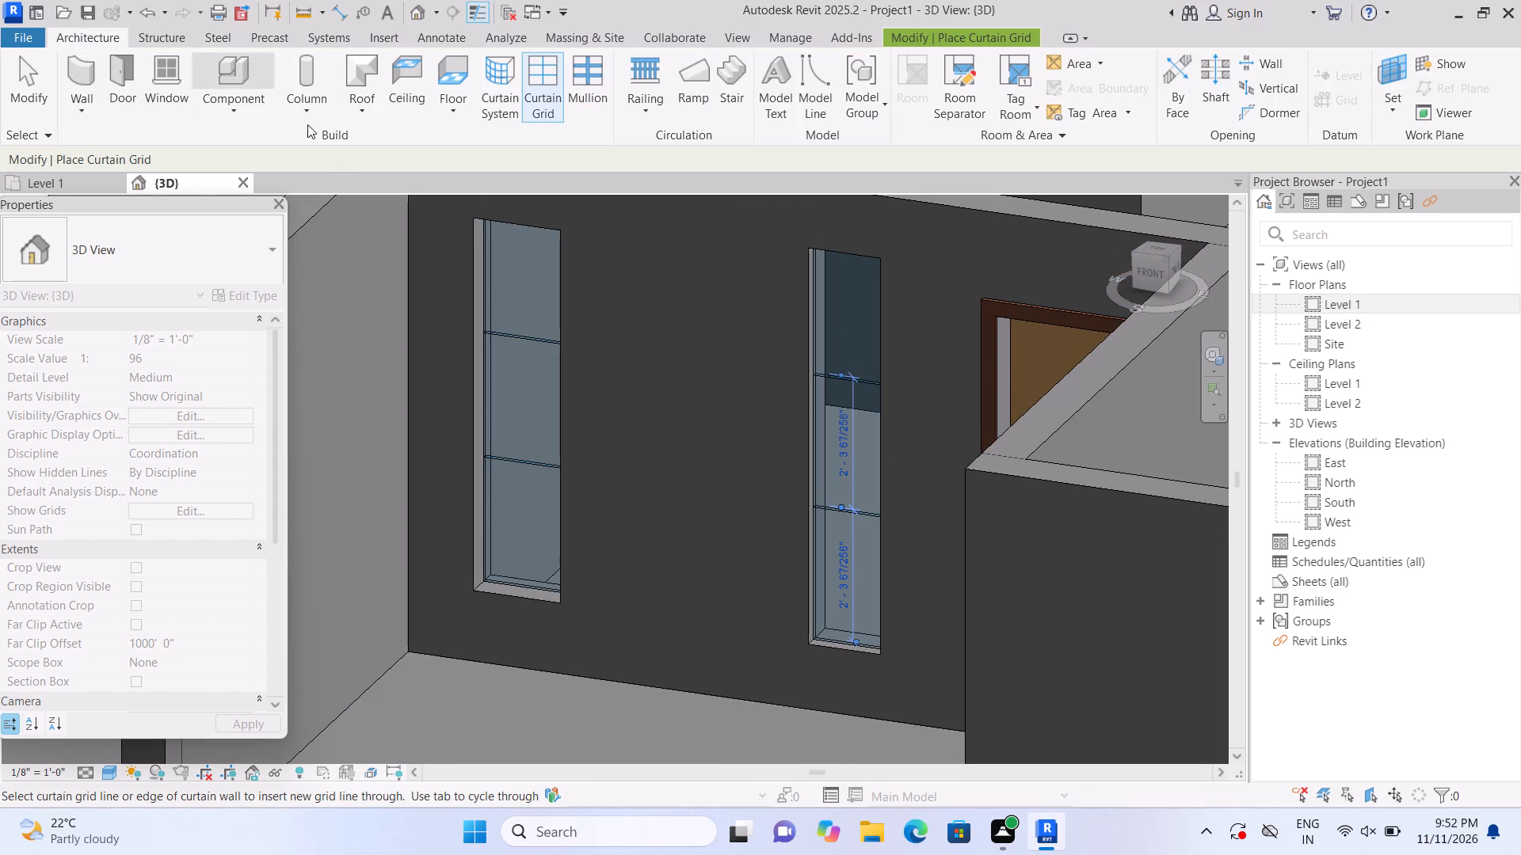
Place 2.5" x 5" rectangular mullions on both horizontal grid lines and all four edges of the west curtain wall in the back wall.
left_click(603, 101)
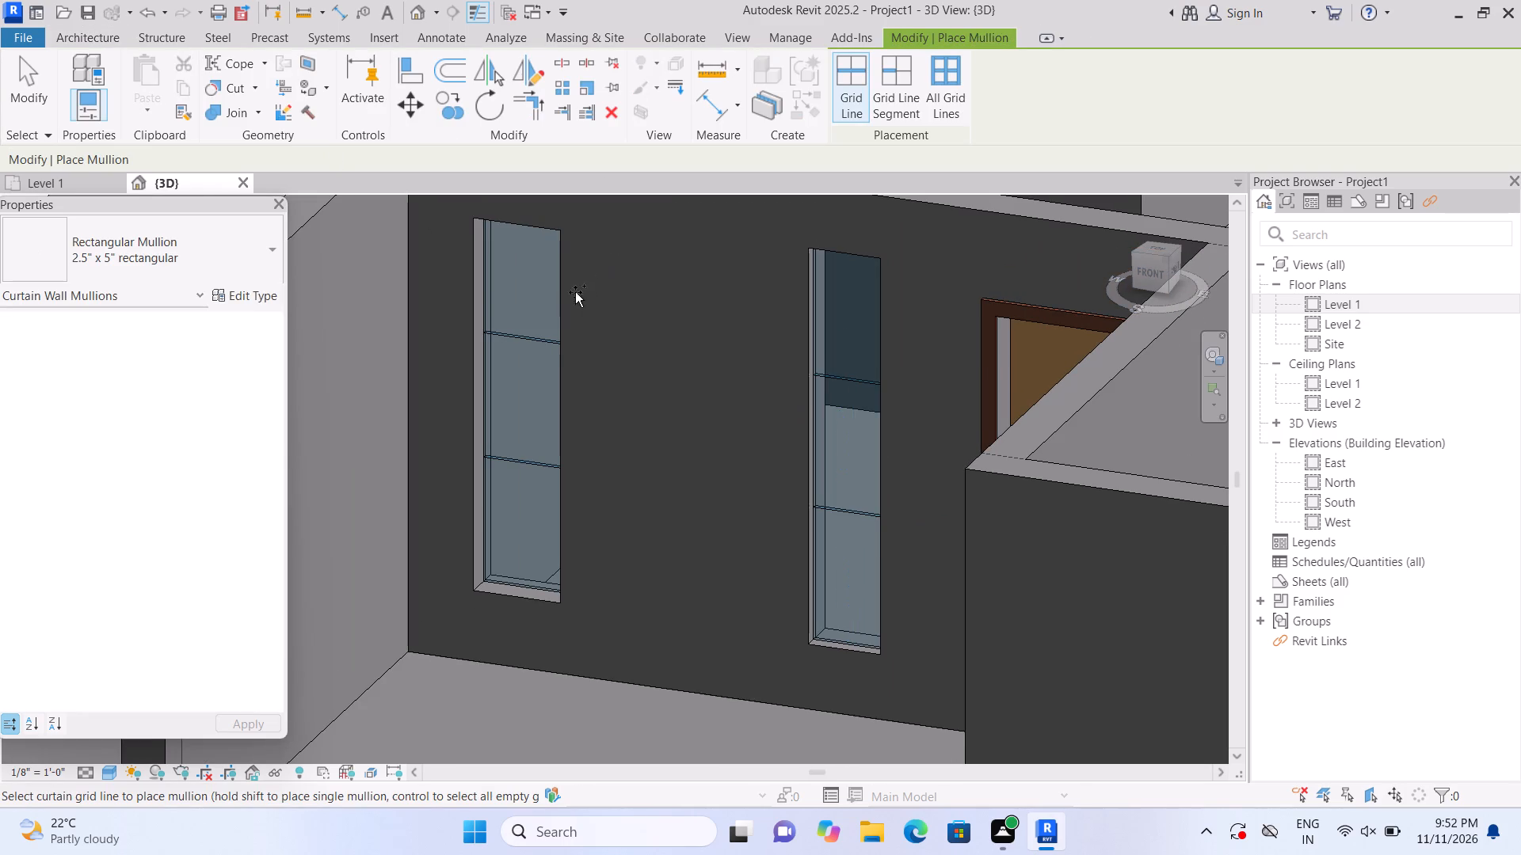
left_click(532, 355)
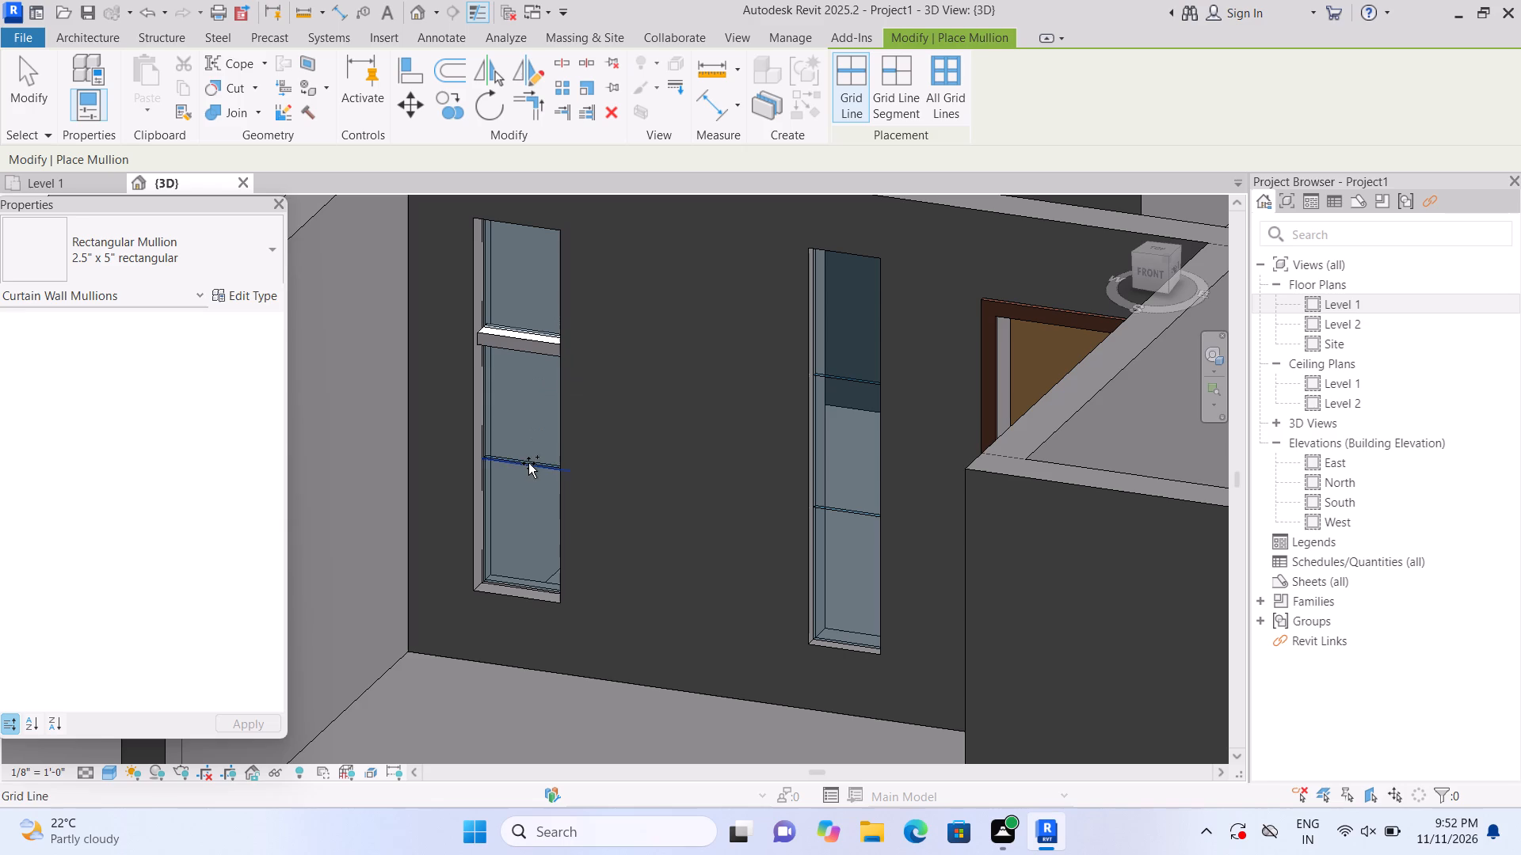
double_click(528, 463)
double_click(491, 414)
left_click(514, 571)
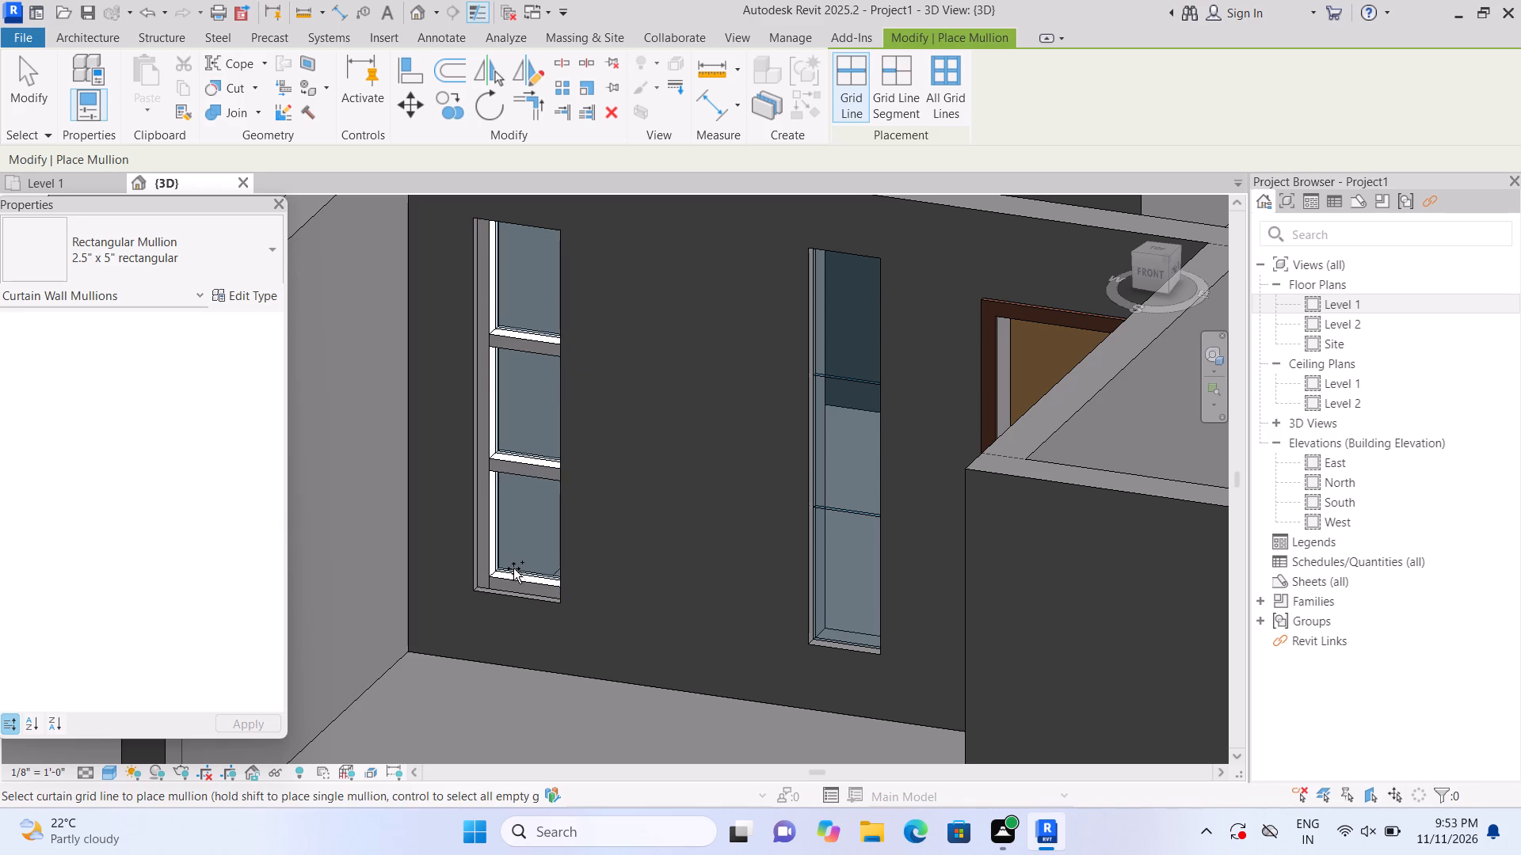
left_click(530, 245)
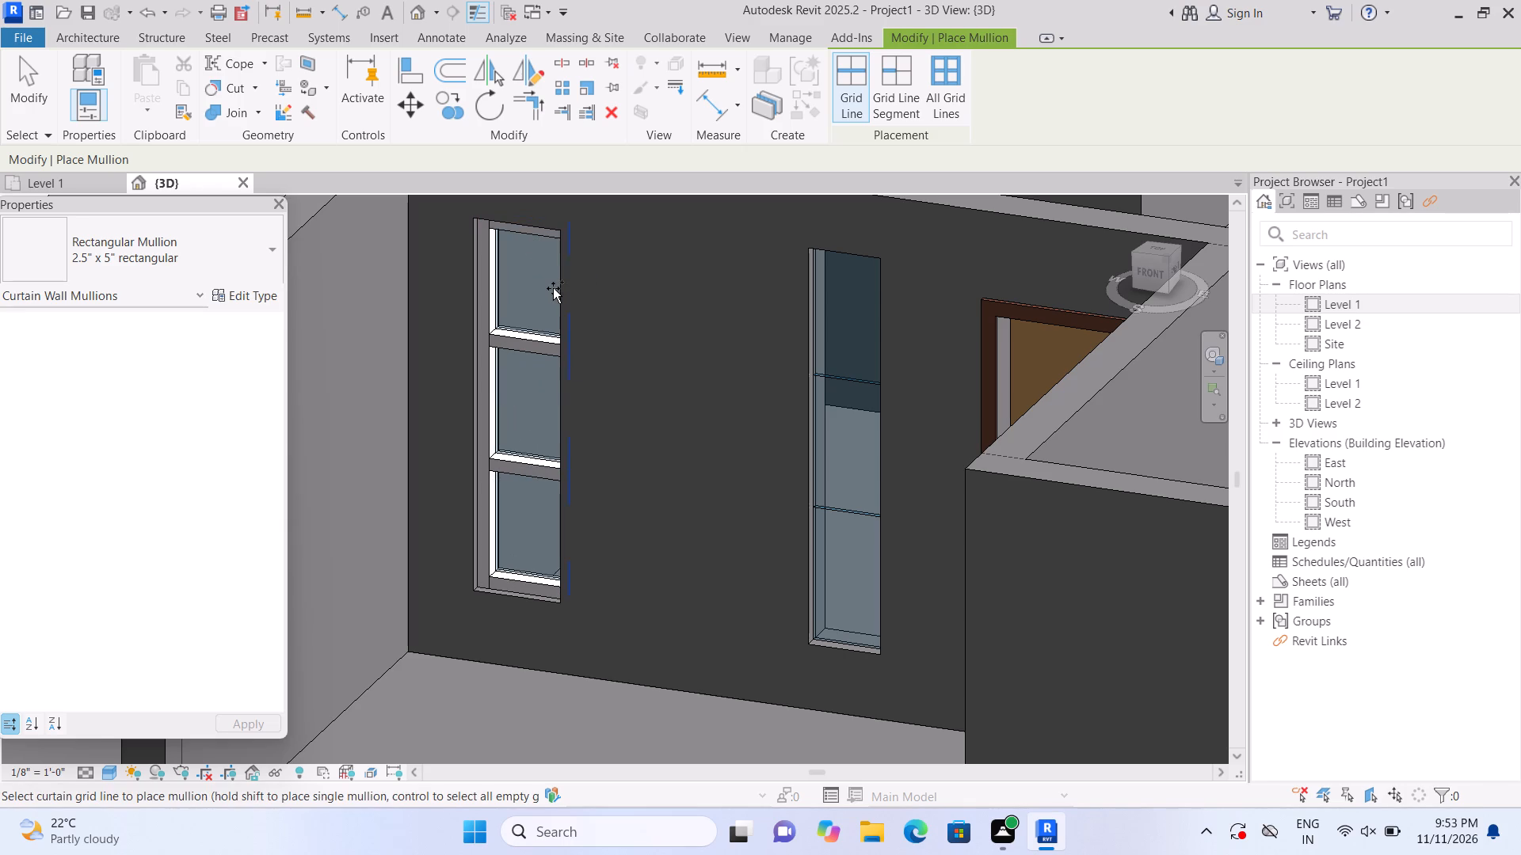
left_click(554, 288)
Place 2.5" x 5" rectangular mullions on both grid lines and the outer edges of the 1' 3" wide curtain wall beside the door.
scroll(554, 294, "down", 1)
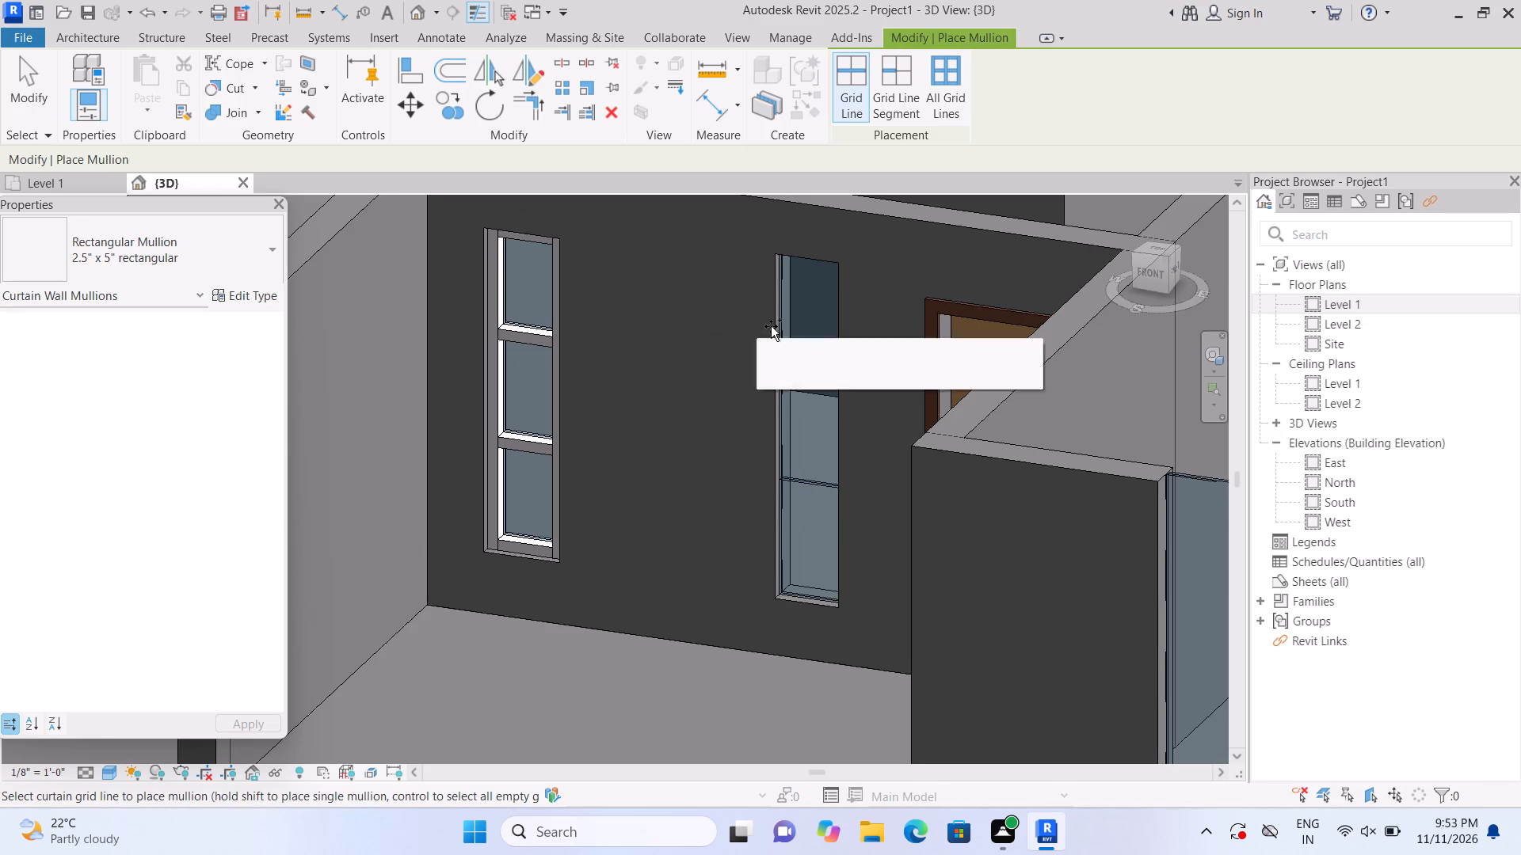
middle_click(775, 346)
middle_click_drag(637, 346, 637, 358)
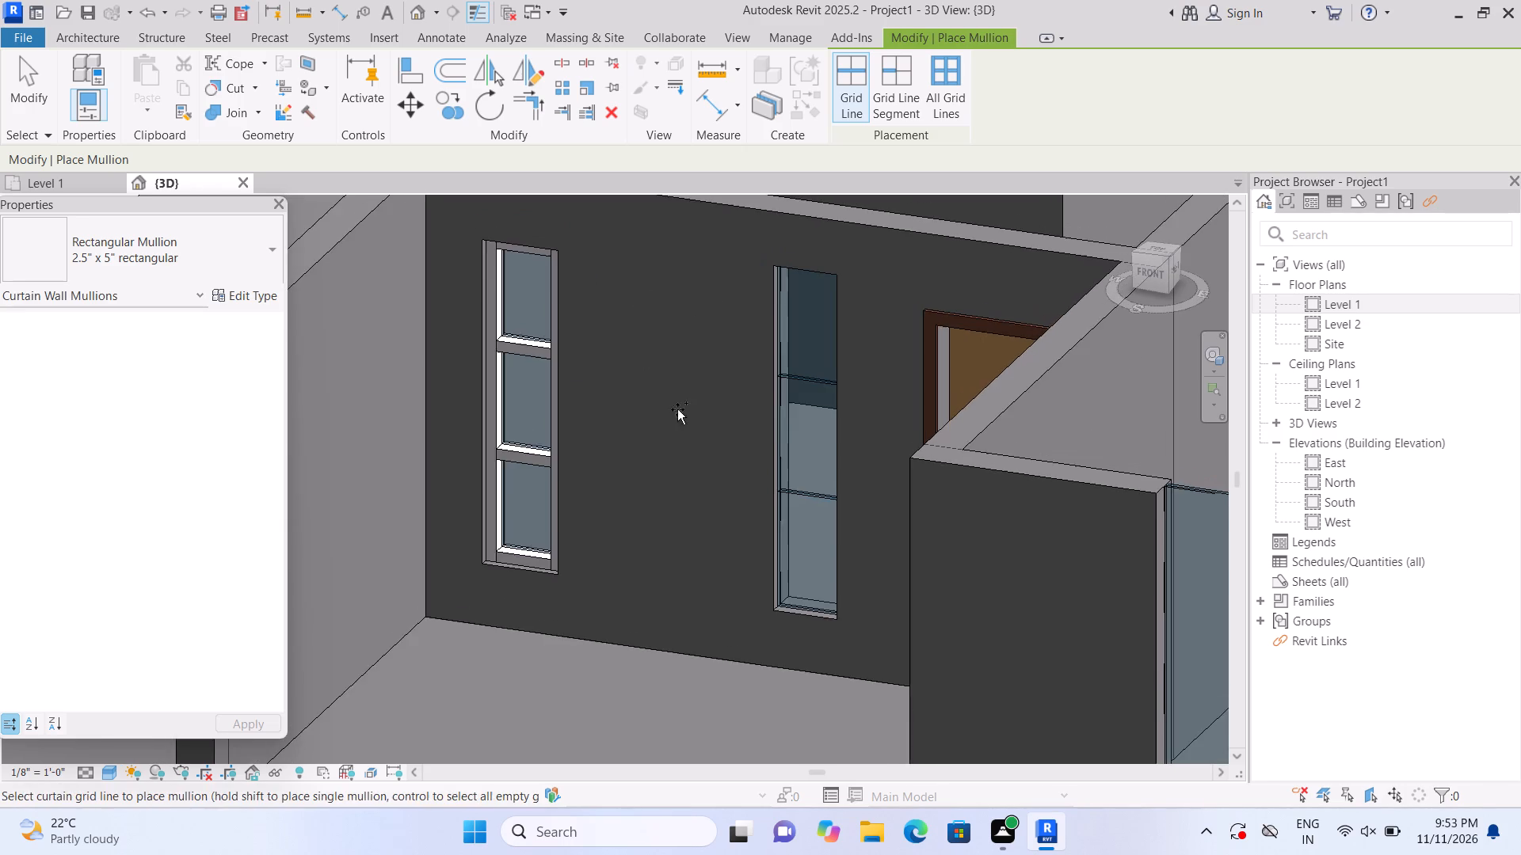
scroll(778, 451, "up", 2)
left_click(781, 470)
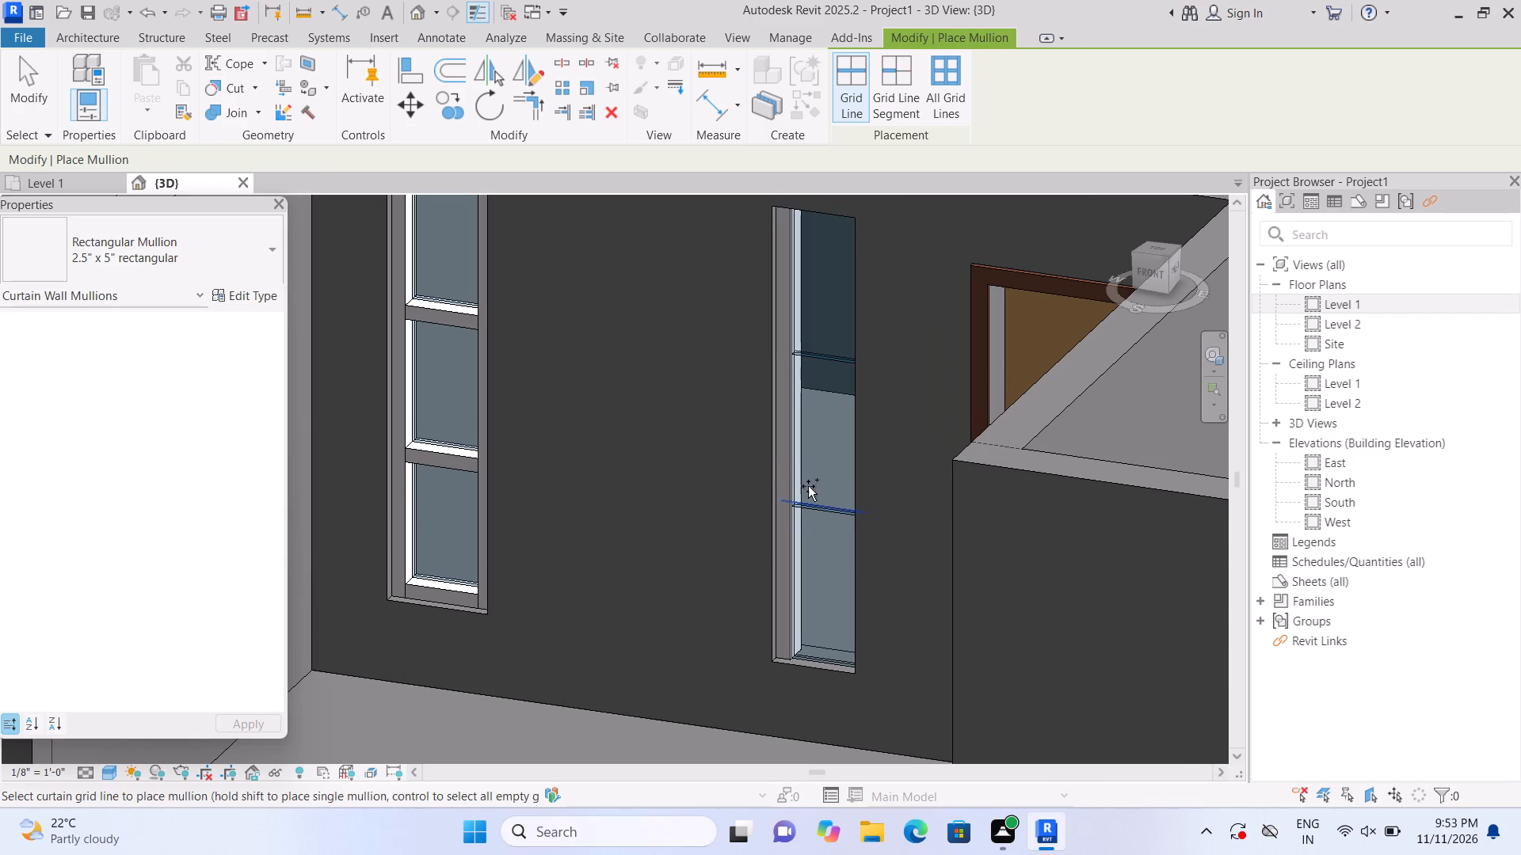
left_click(832, 502)
left_click(819, 371)
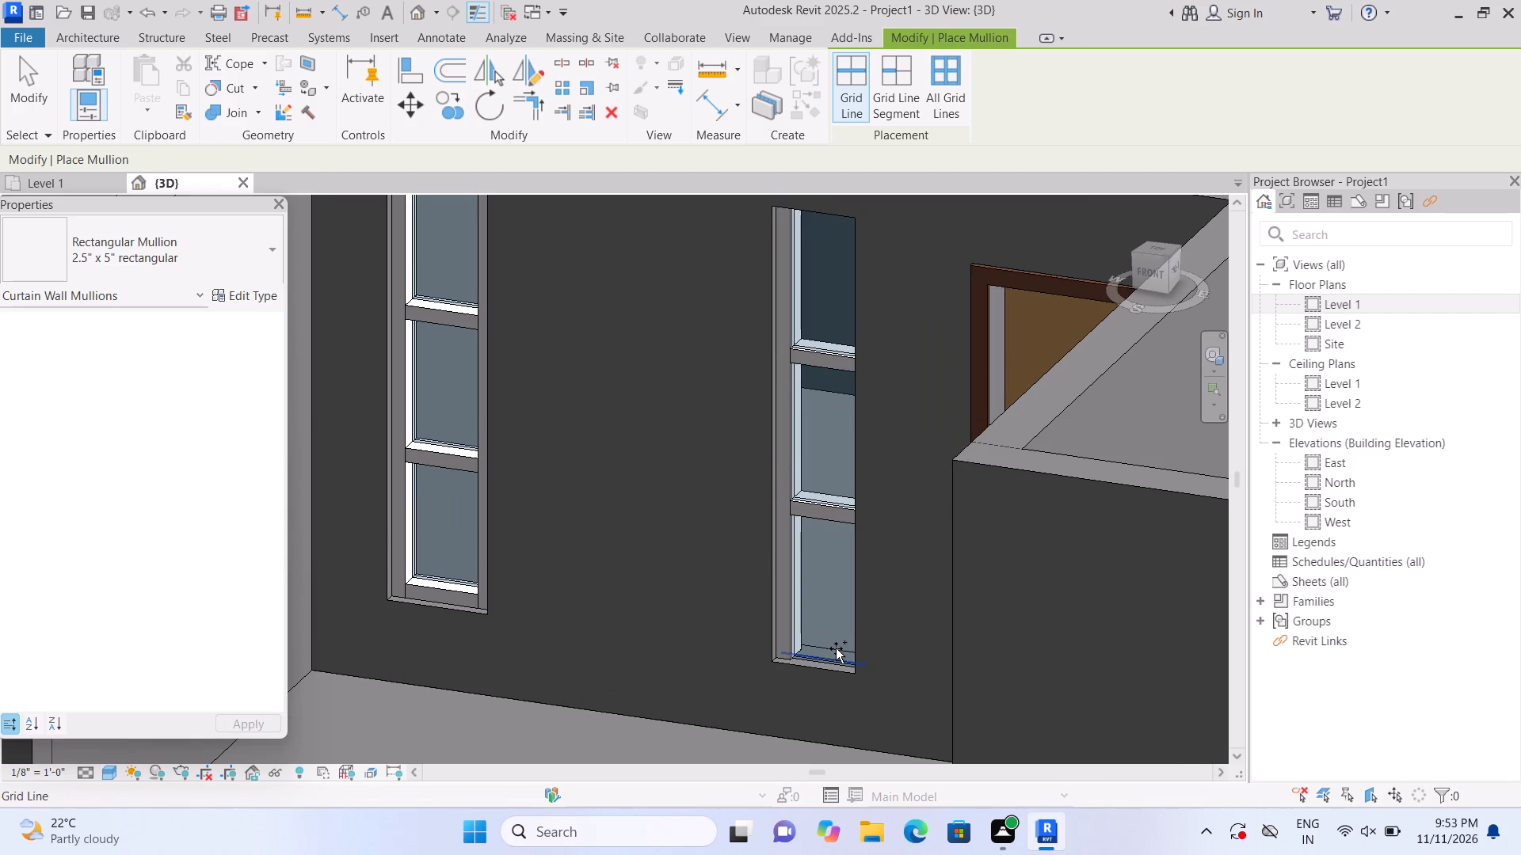
left_click(836, 648)
scroll(836, 641, "down", 2)
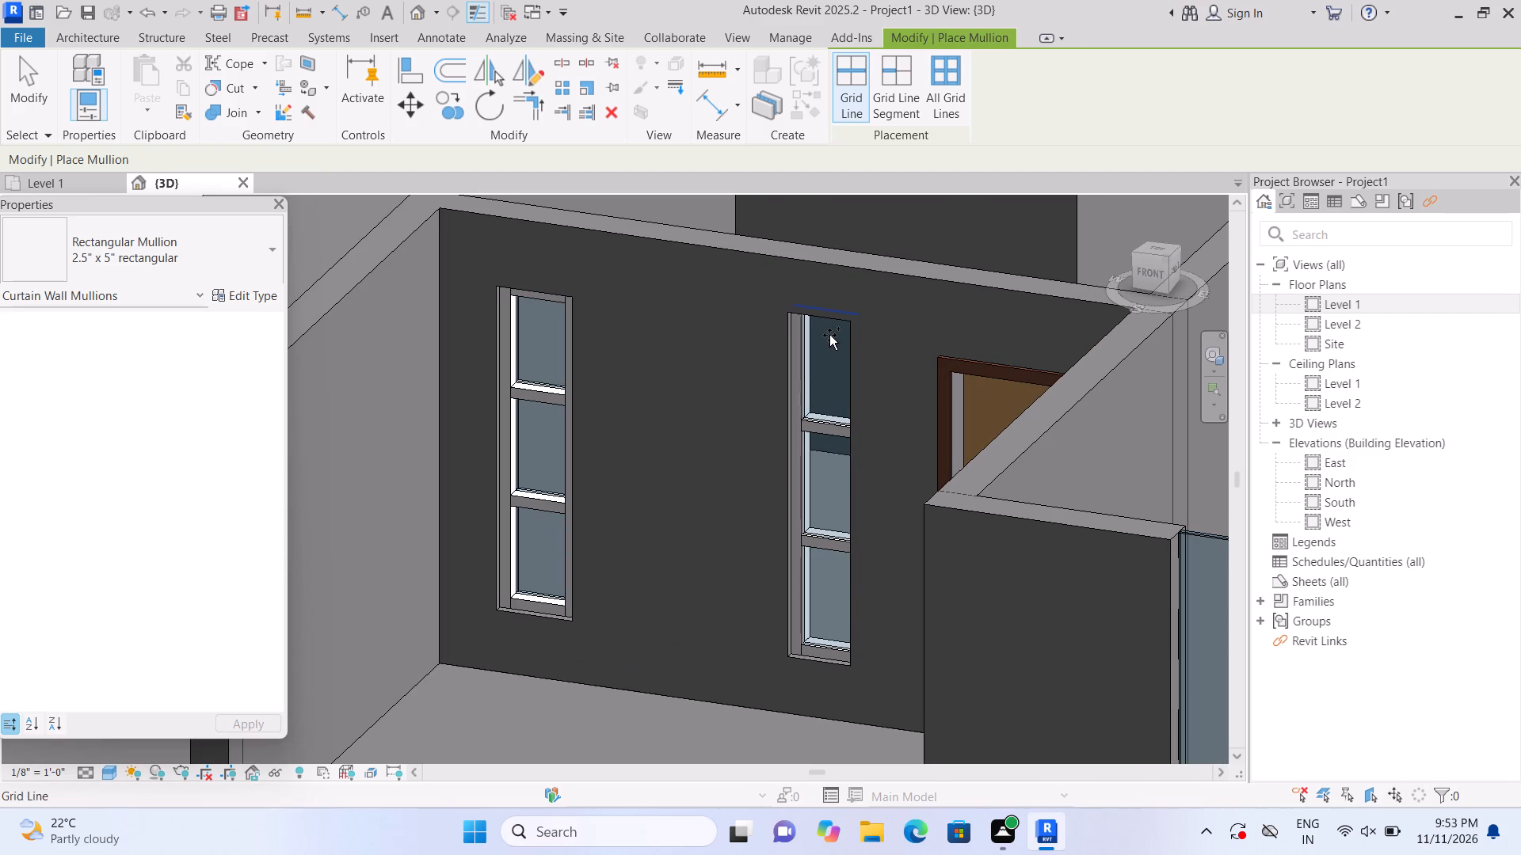
left_click(829, 335)
left_click(848, 396)
scroll(848, 396, "down", 4)
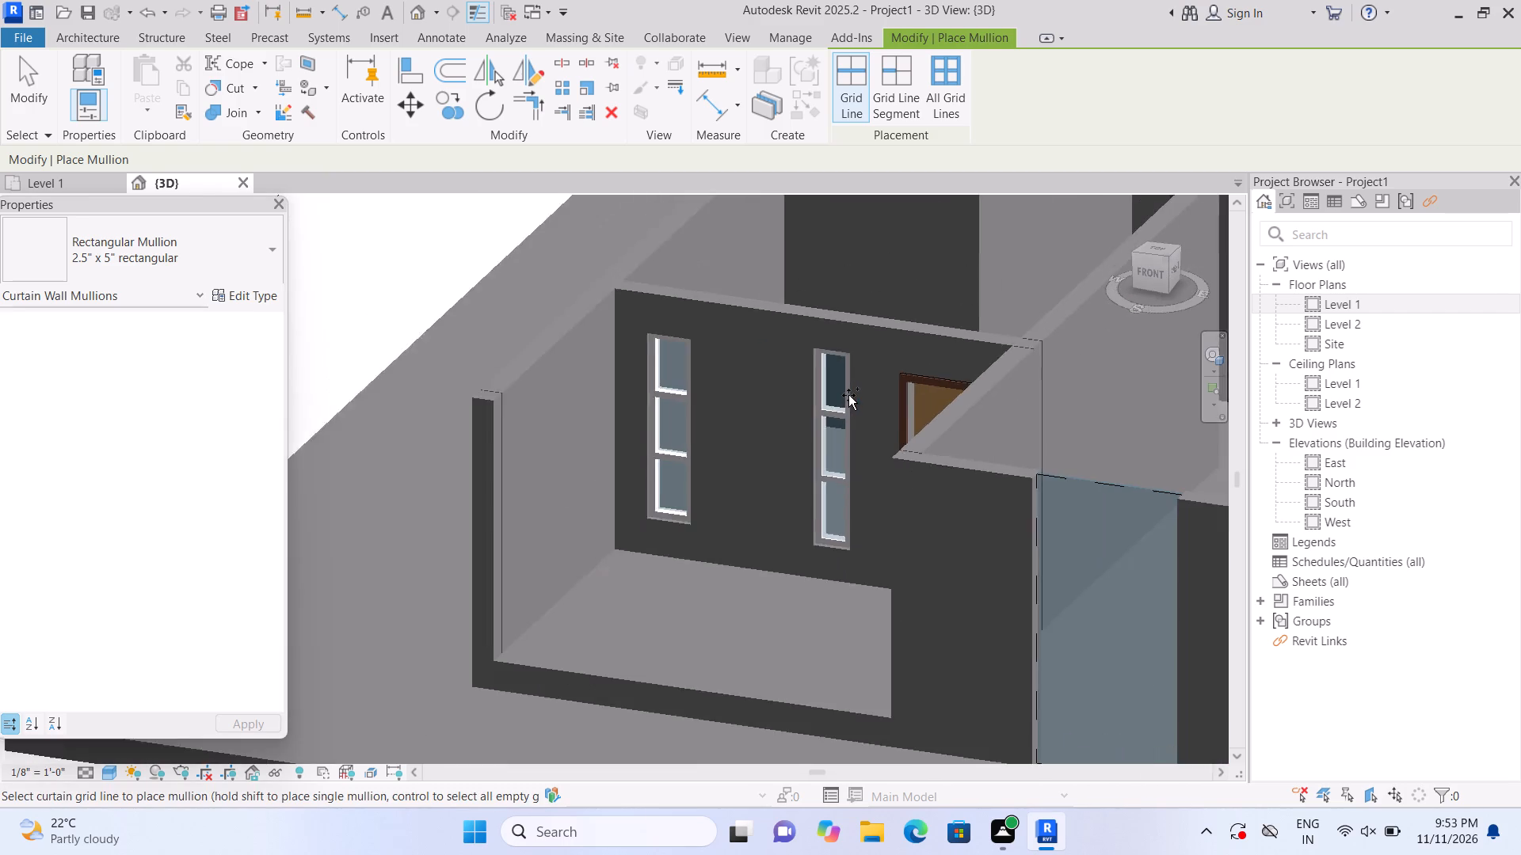
scroll(848, 395, "down", 3)
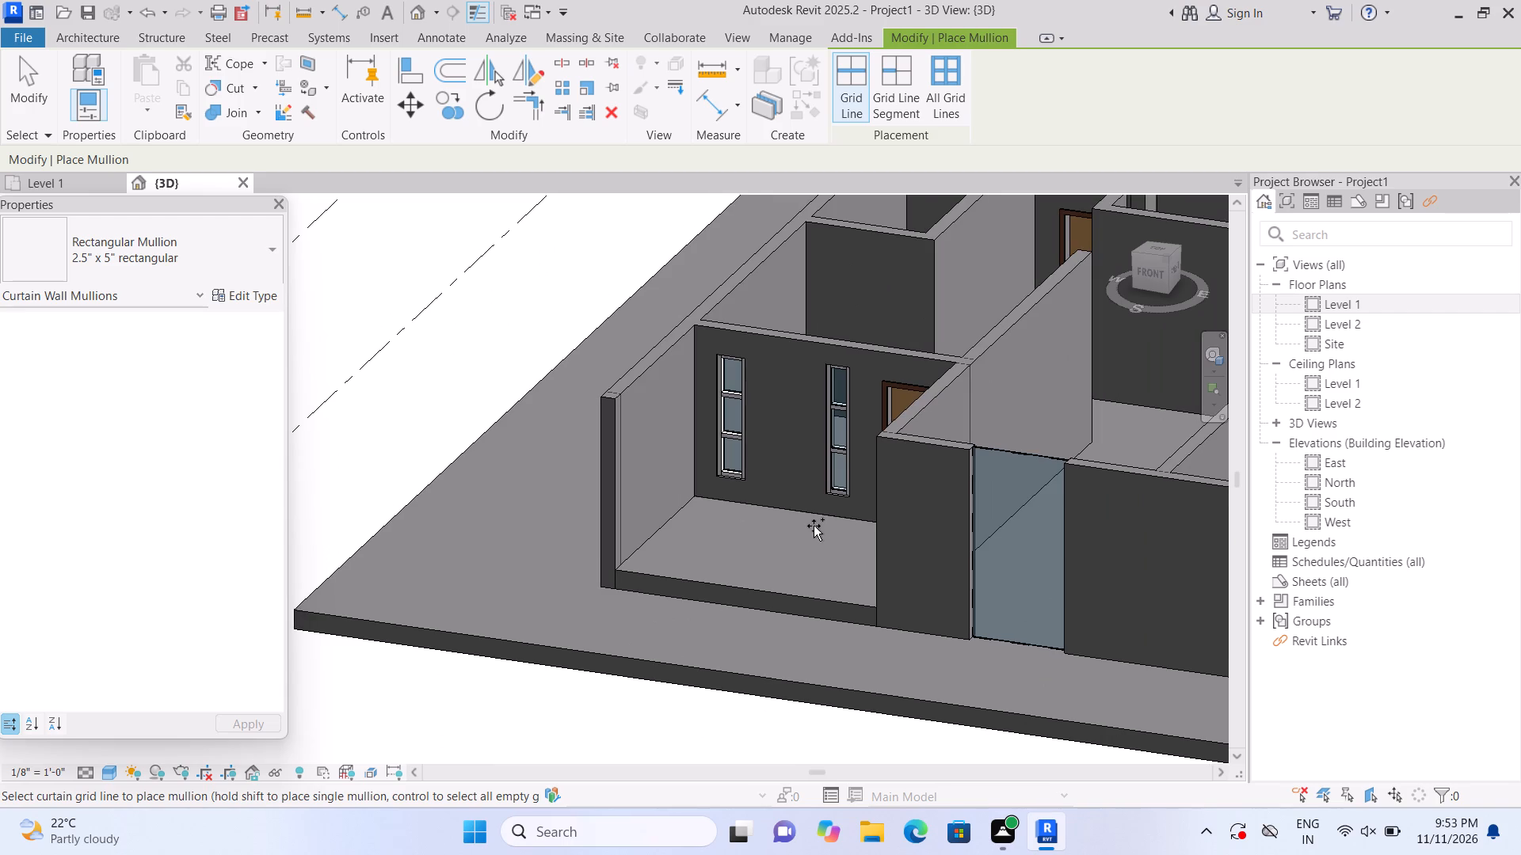
key("Escape")
Extend the west edge of the western curtain wall in the front wall so the curtain wall is 6' 0" wide.
middle_click(320, 627)
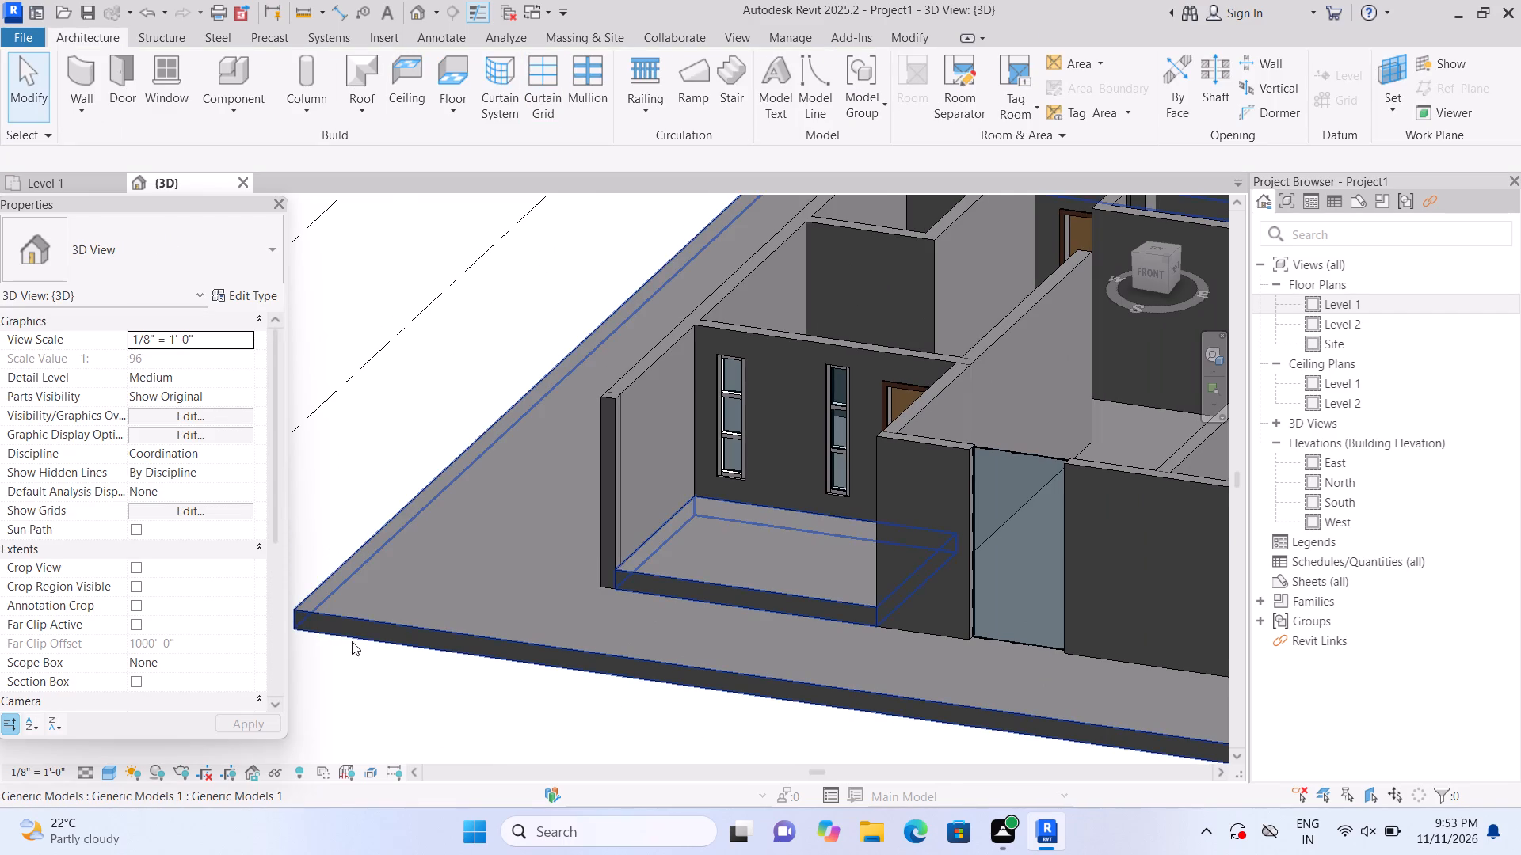
scroll(322, 629, "down", 1)
middle_click_drag(452, 689, 239, 632)
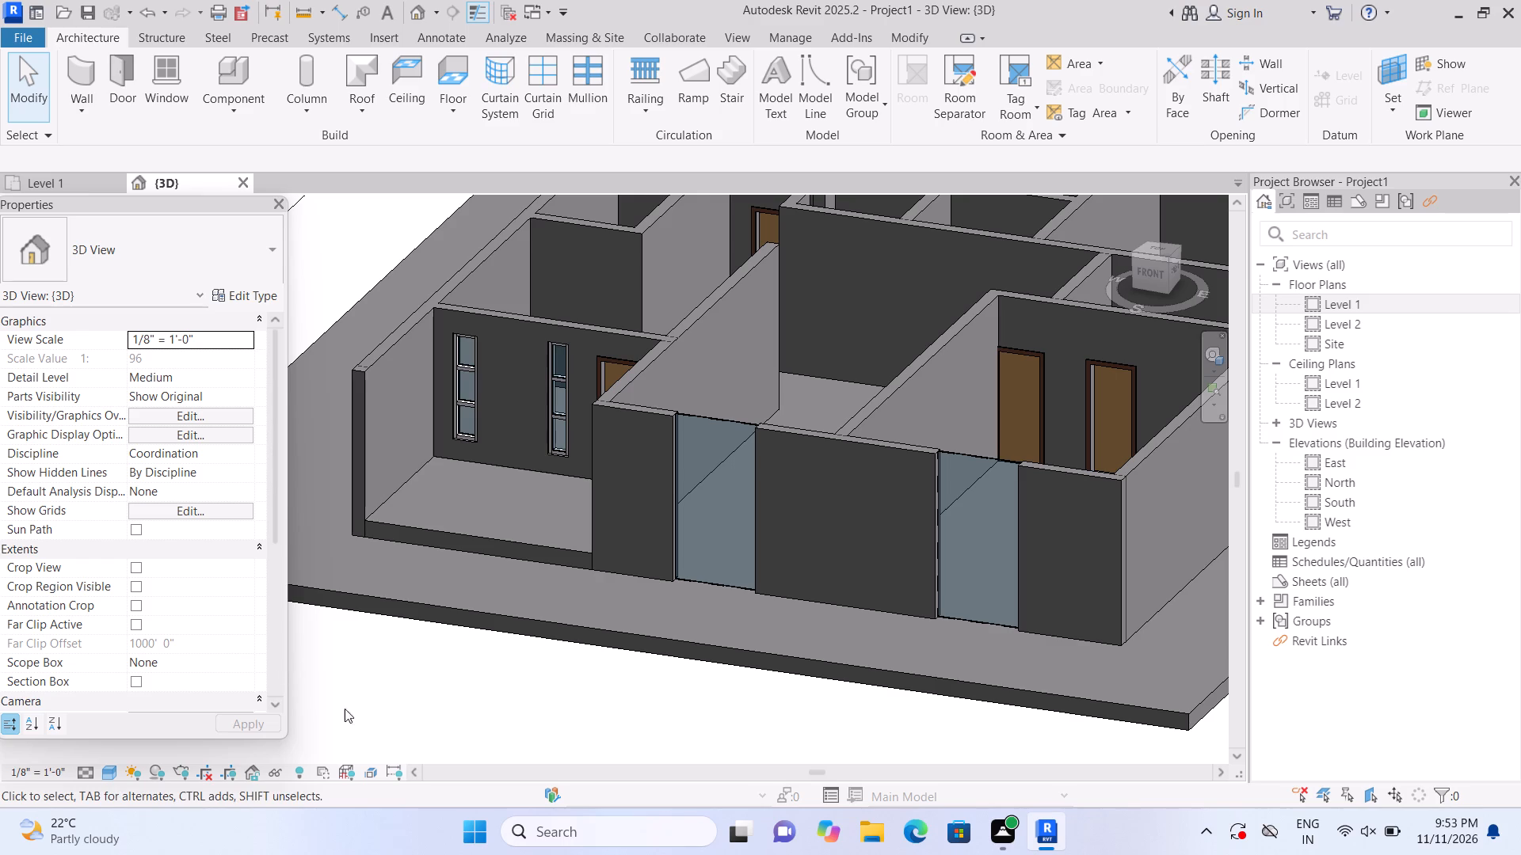
scroll(759, 570, "up", 3)
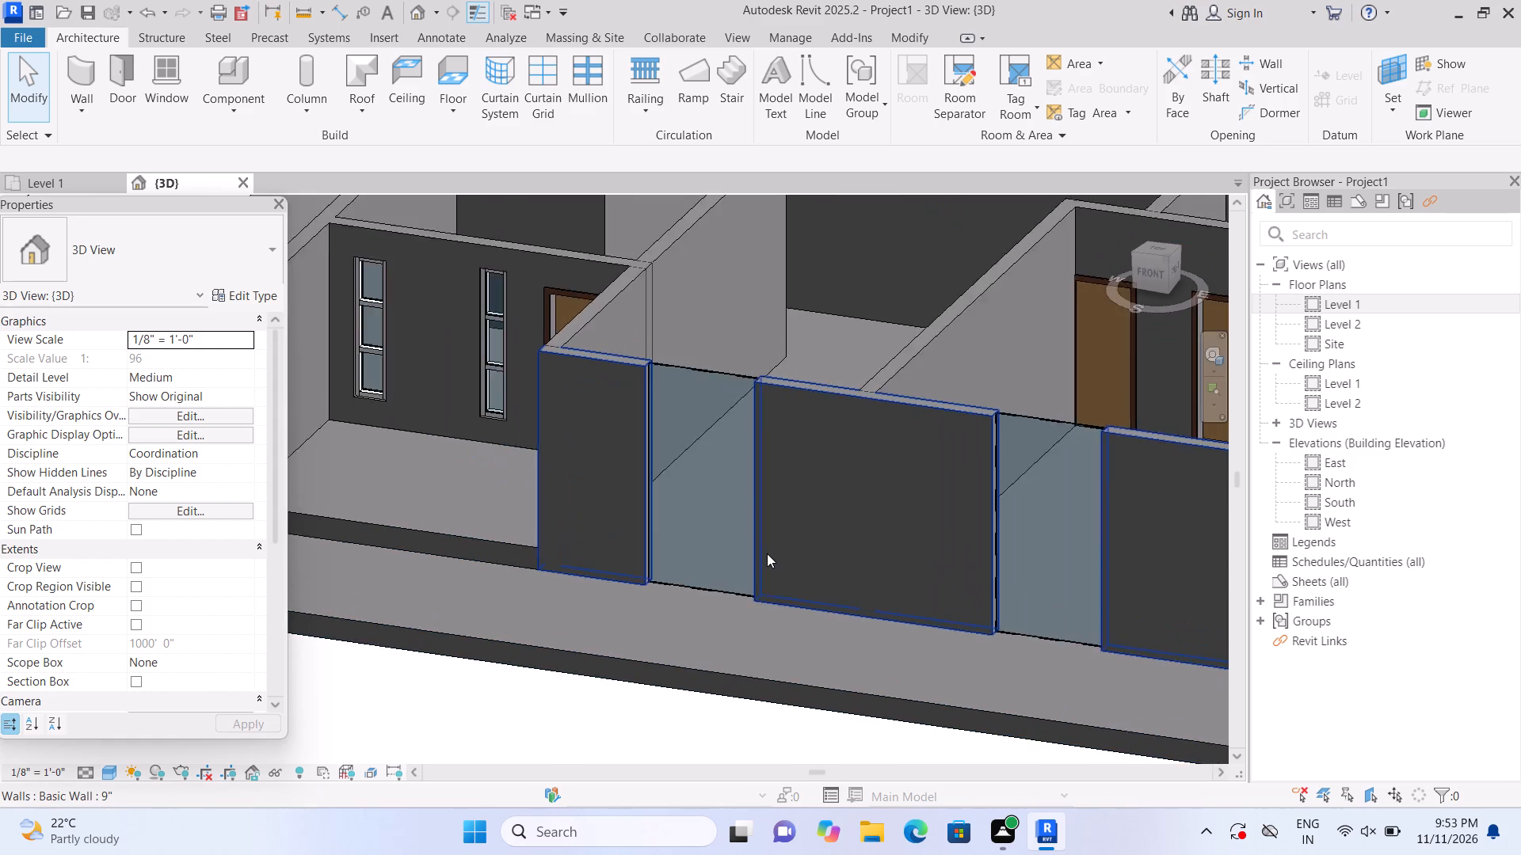
scroll(767, 553, "up", 1)
left_click(668, 532)
scroll(670, 566, "up", 2)
scroll(676, 639, "up", 1)
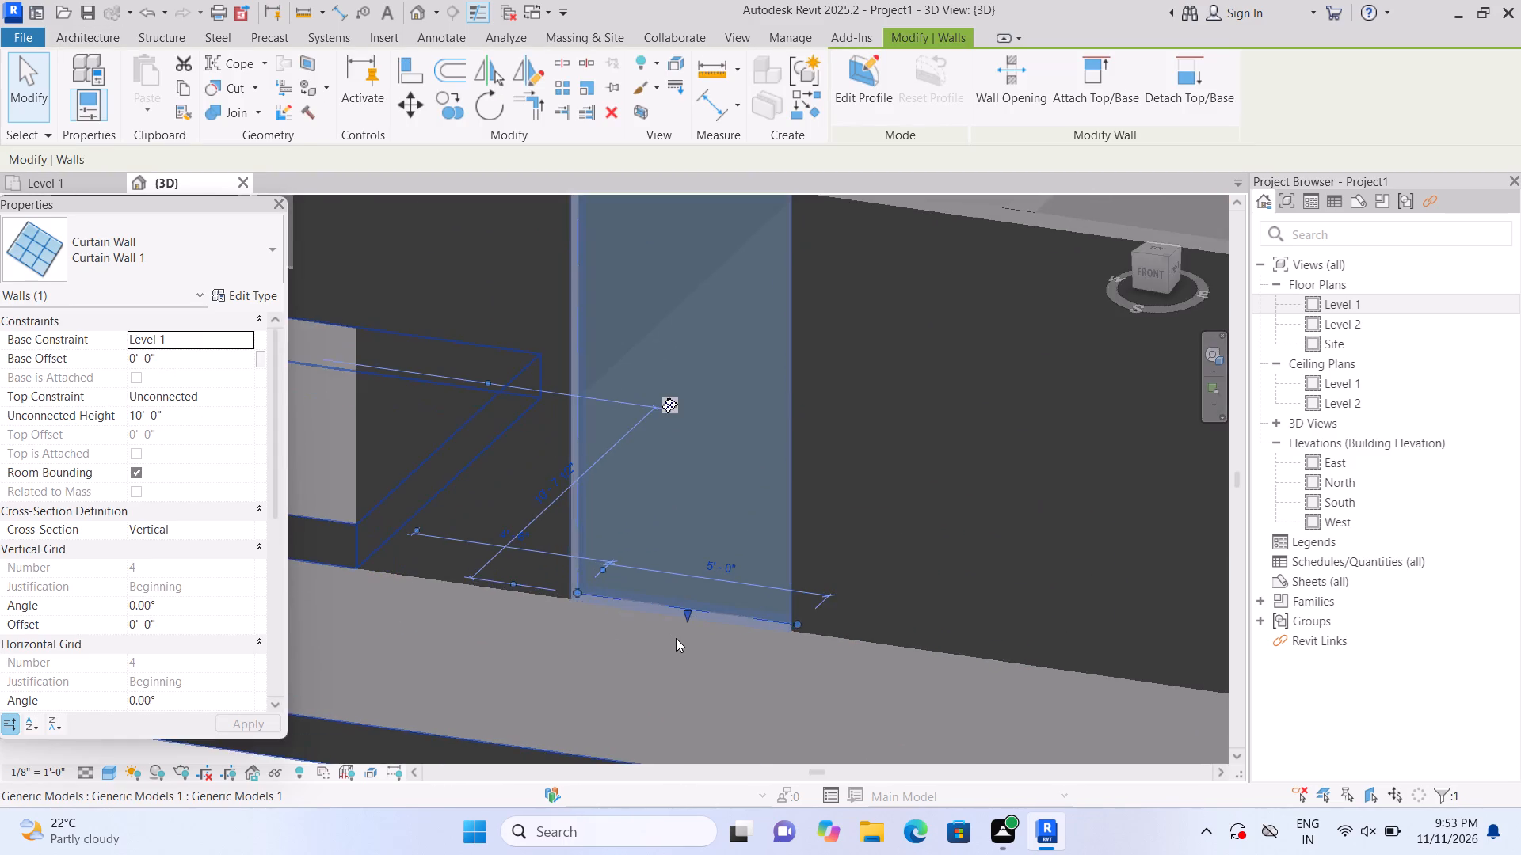
scroll(676, 638, "down", 2)
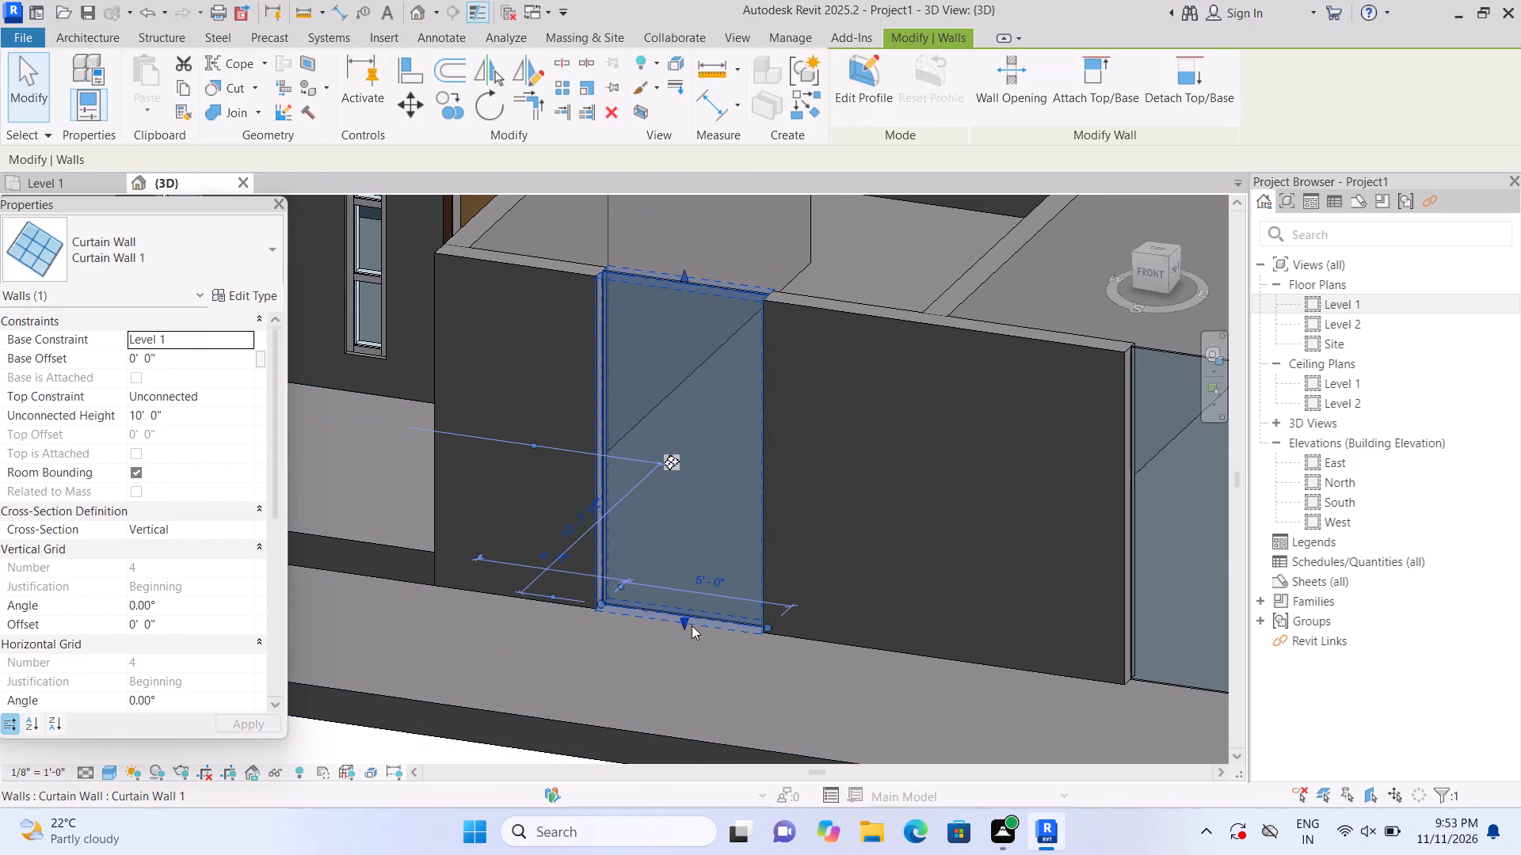
left_click(1148, 274)
scroll(733, 534, "down", 1)
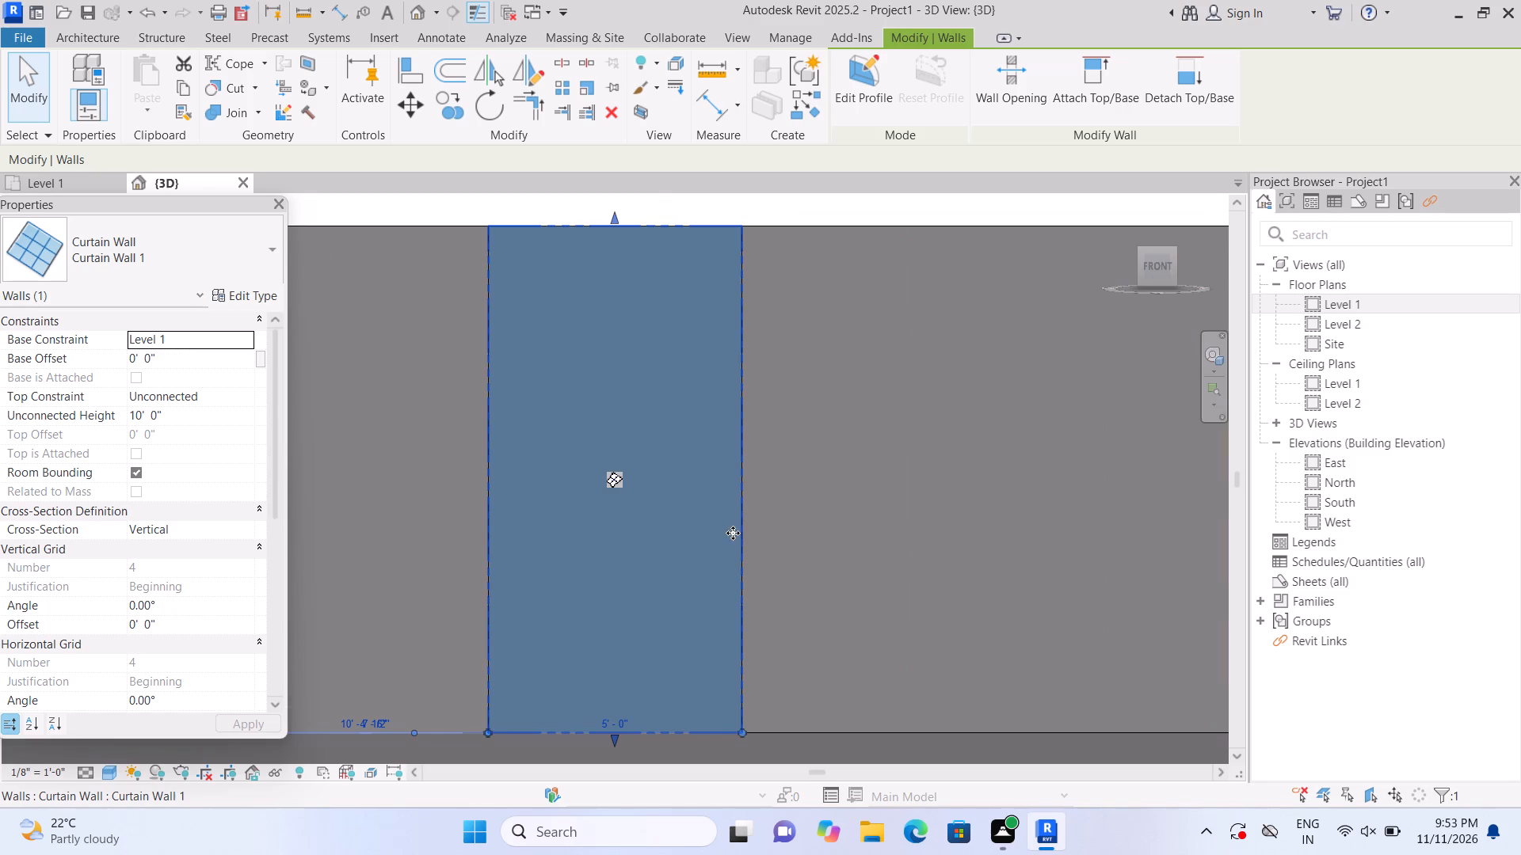
scroll(733, 533, "down", 7)
left_click(677, 668)
middle_click_drag(665, 638, 711, 621)
scroll(723, 567, "up", 3)
left_click(725, 538)
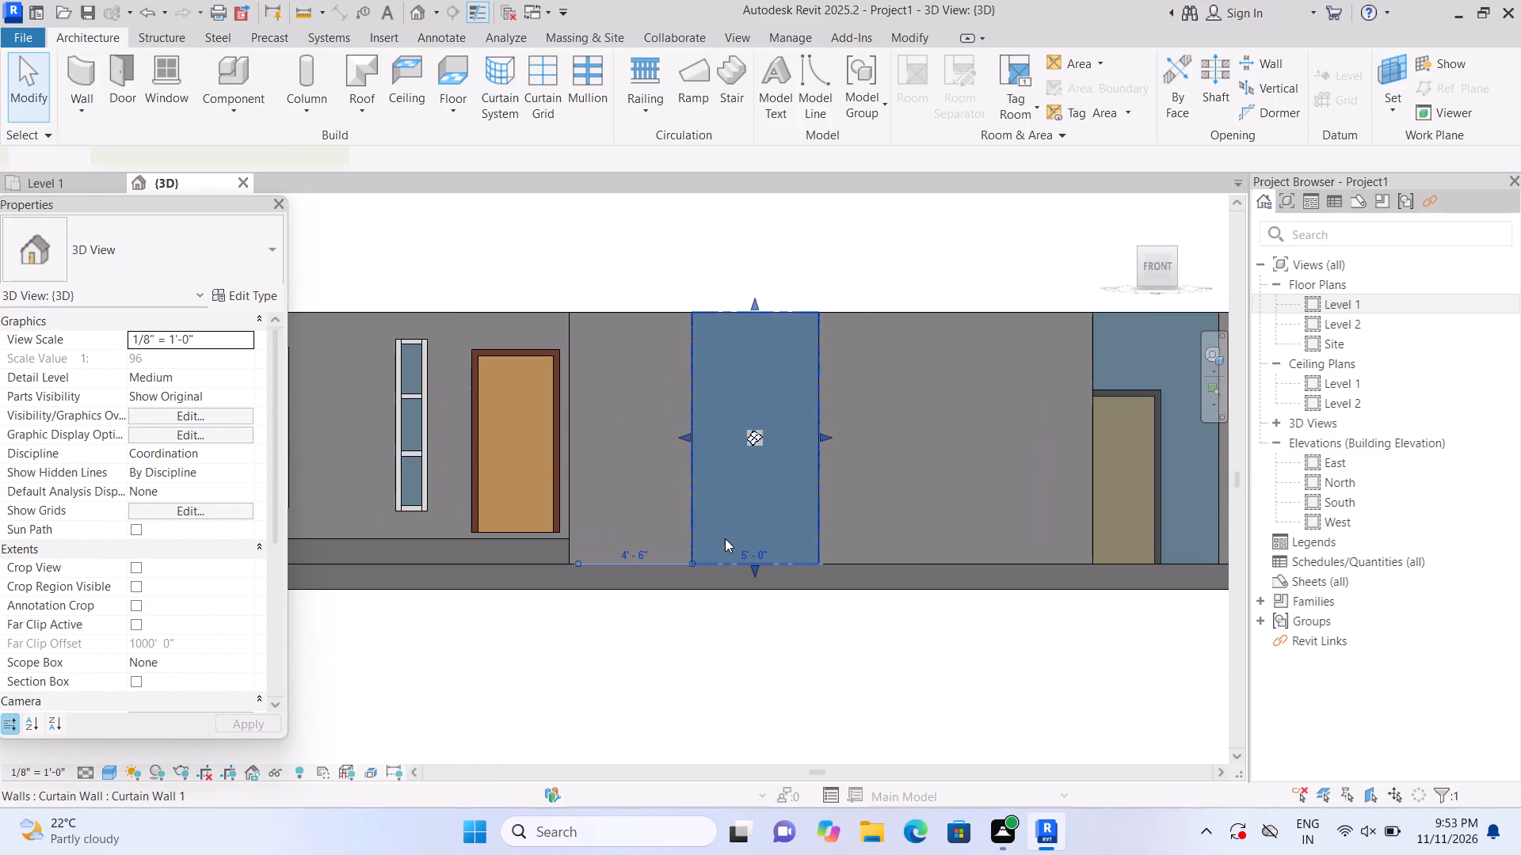
scroll(719, 536, "up", 2)
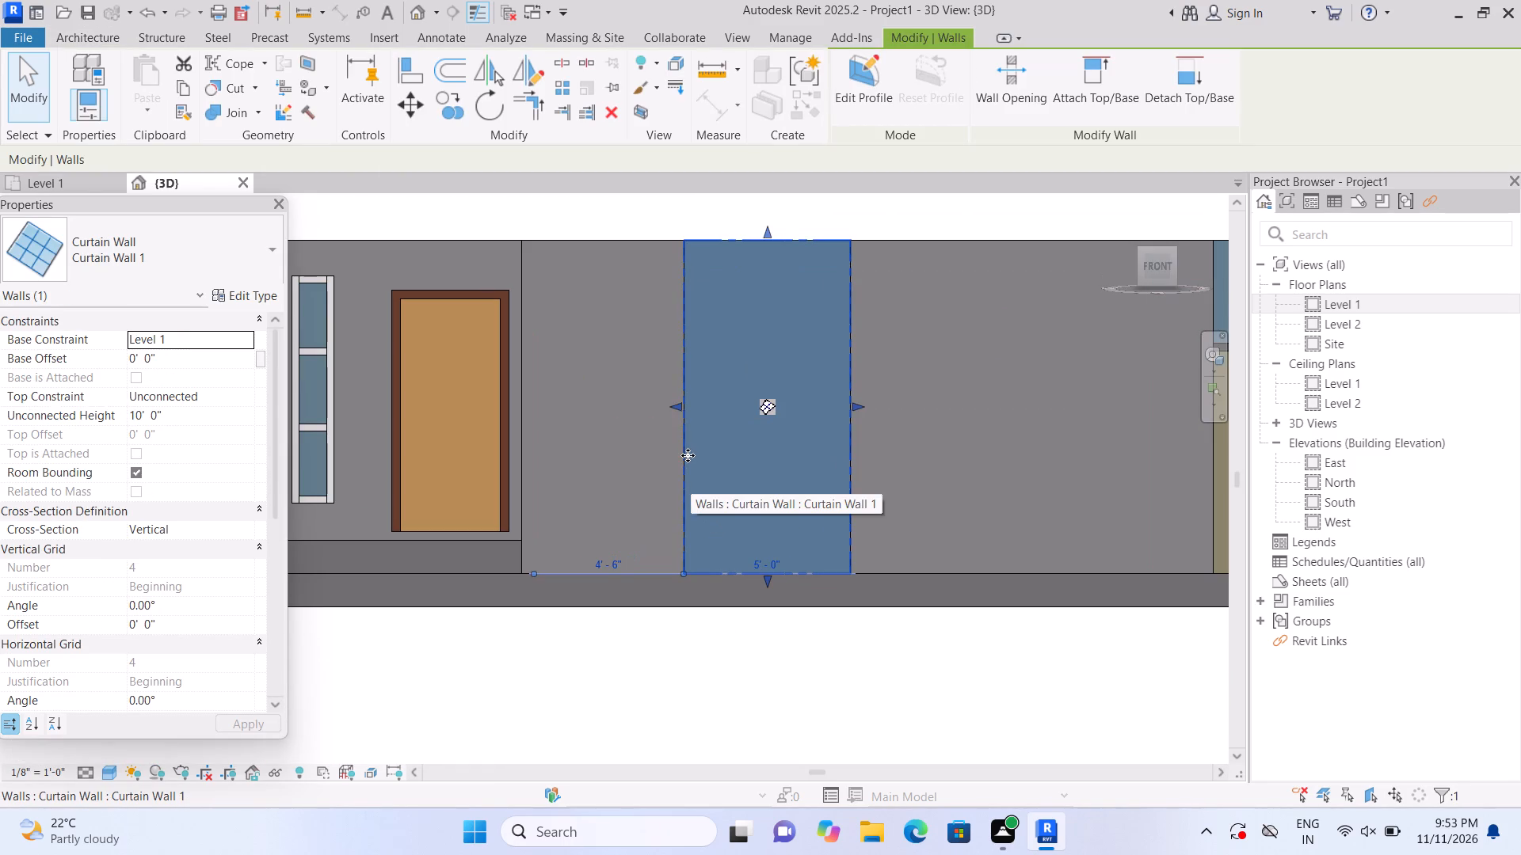
scroll(787, 425, "down", 1)
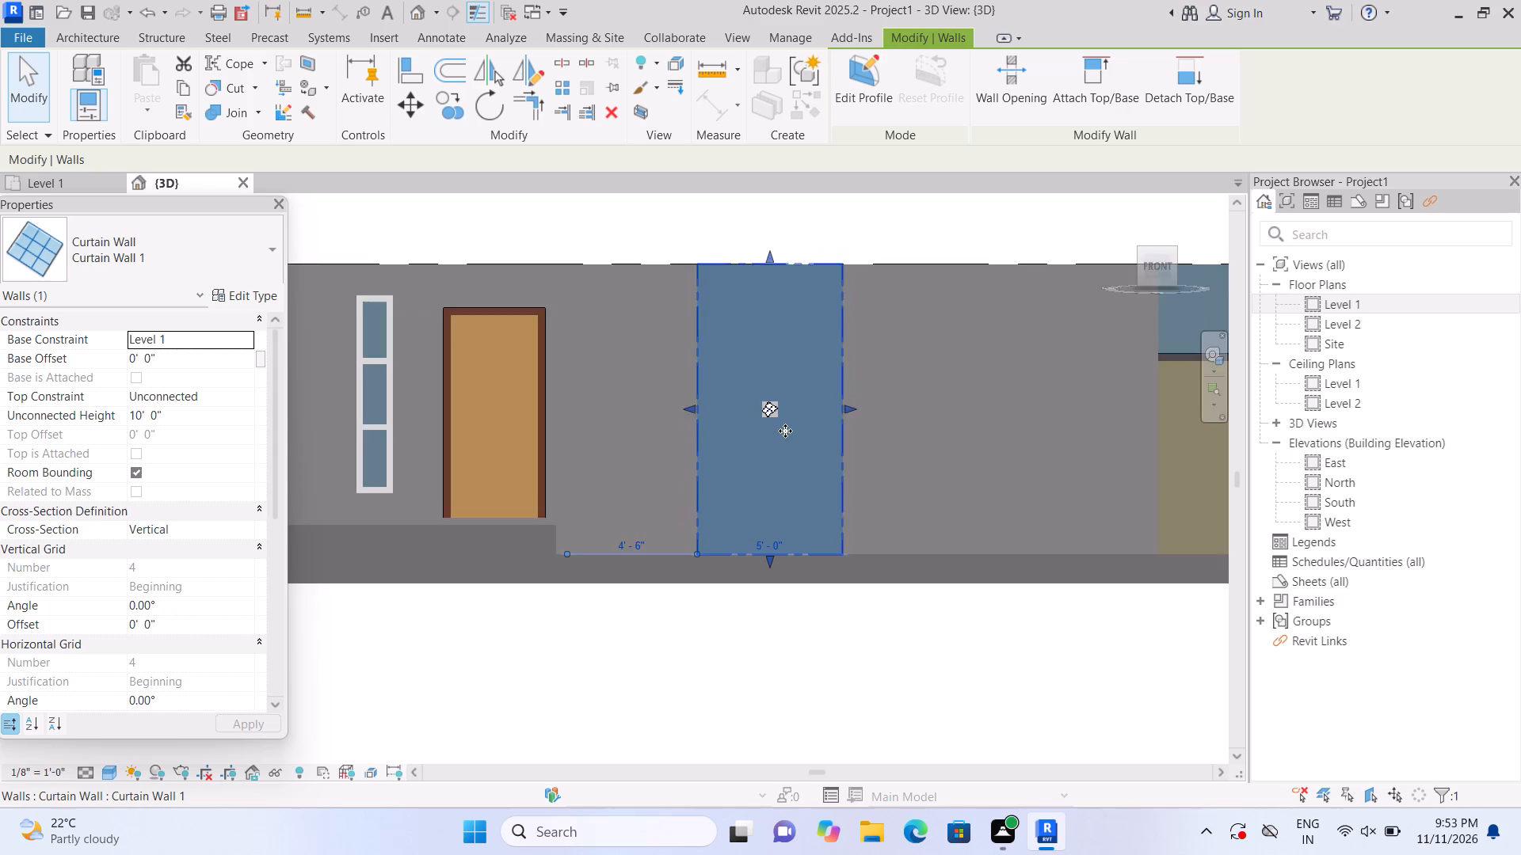
scroll(785, 431, "down", 1)
middle_click_drag(904, 458, 825, 462)
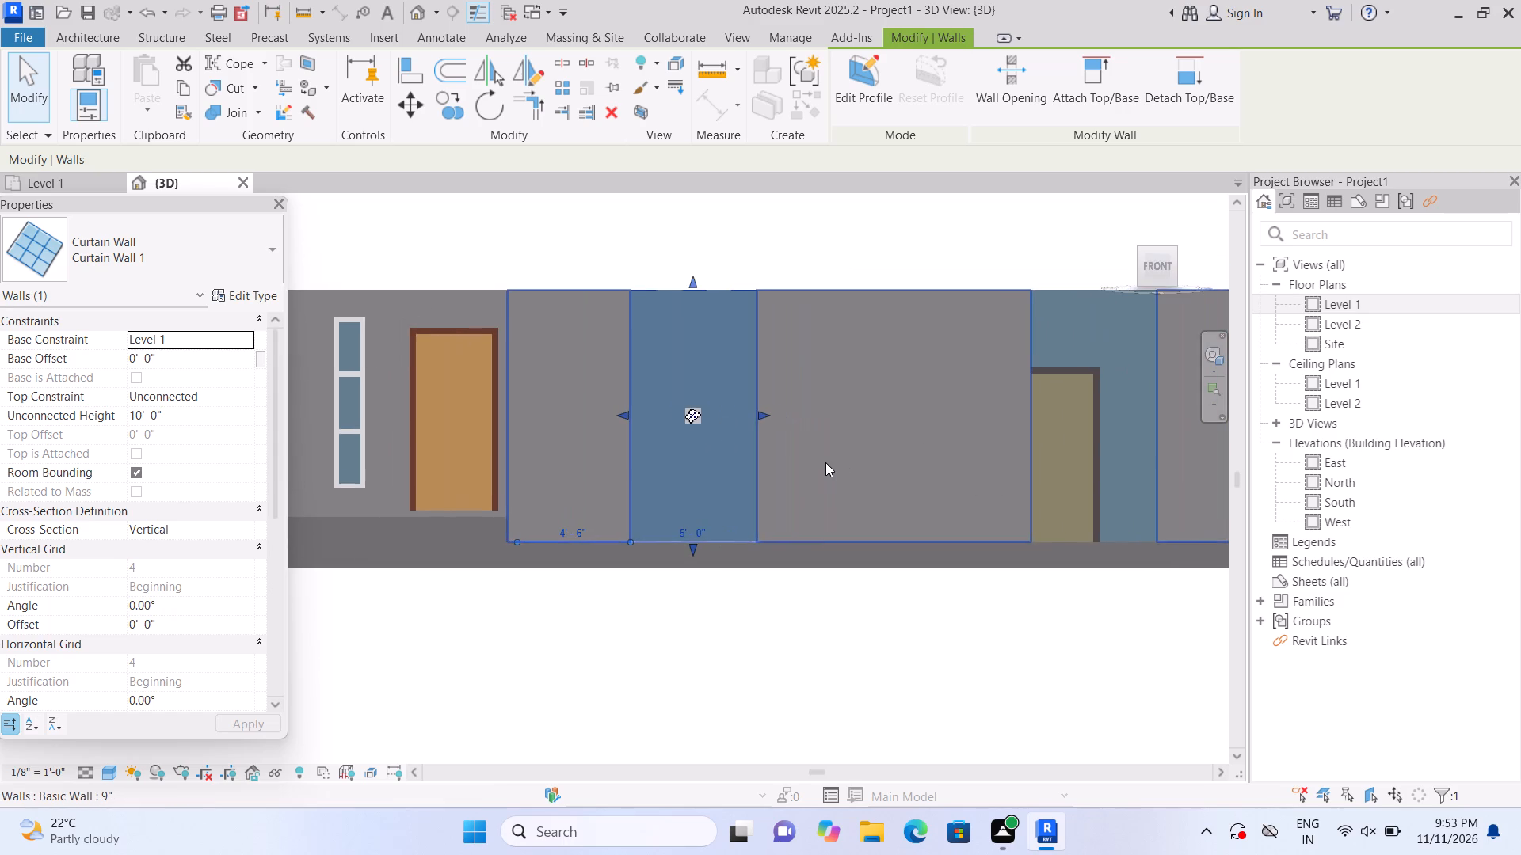
scroll(825, 462, "down", 2)
scroll(822, 469, "up", 1)
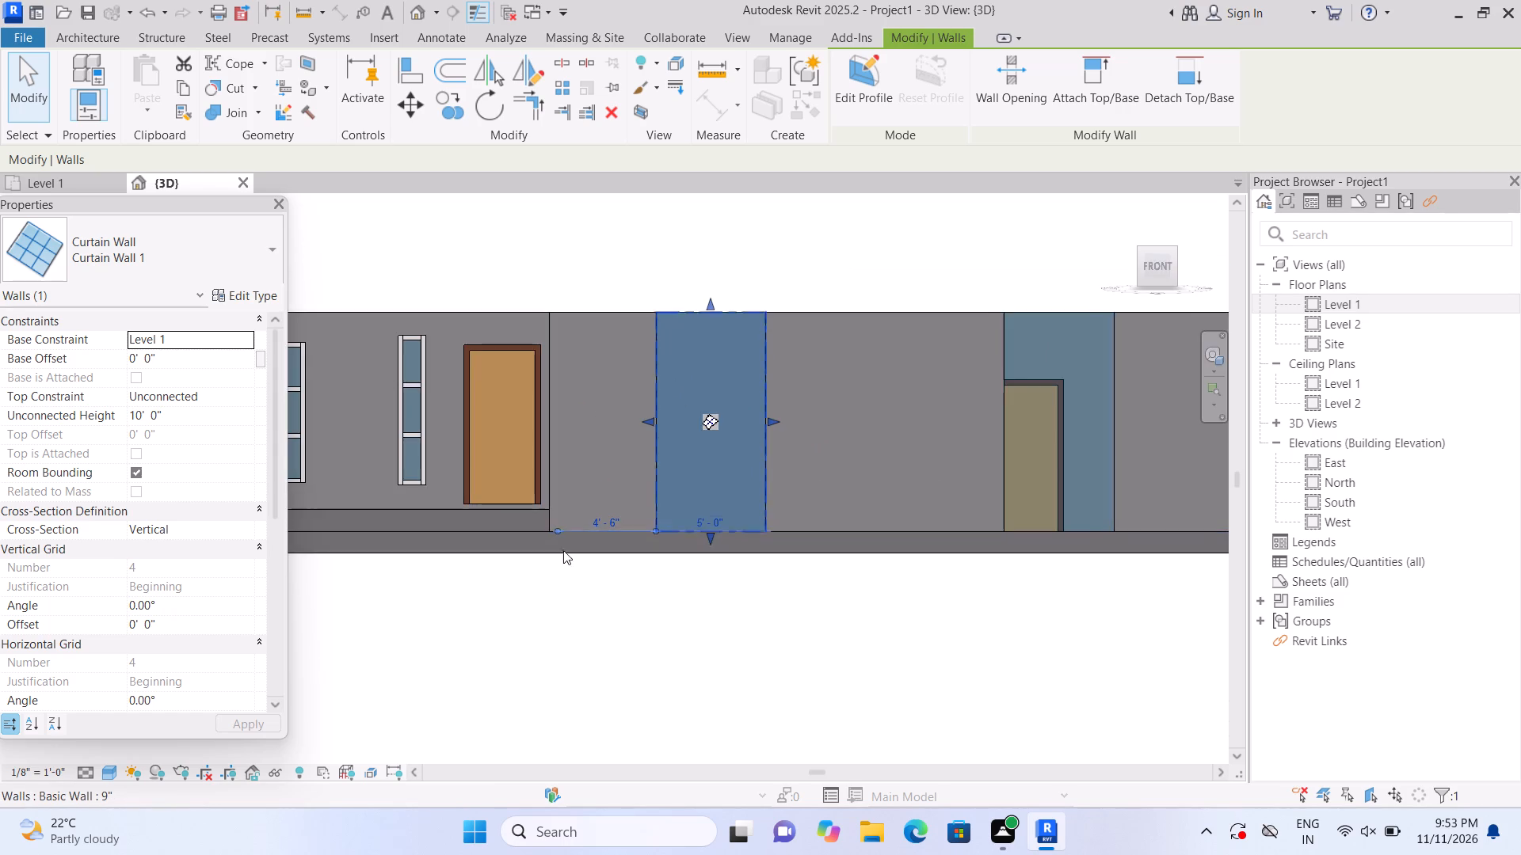
scroll(545, 539, "up", 4)
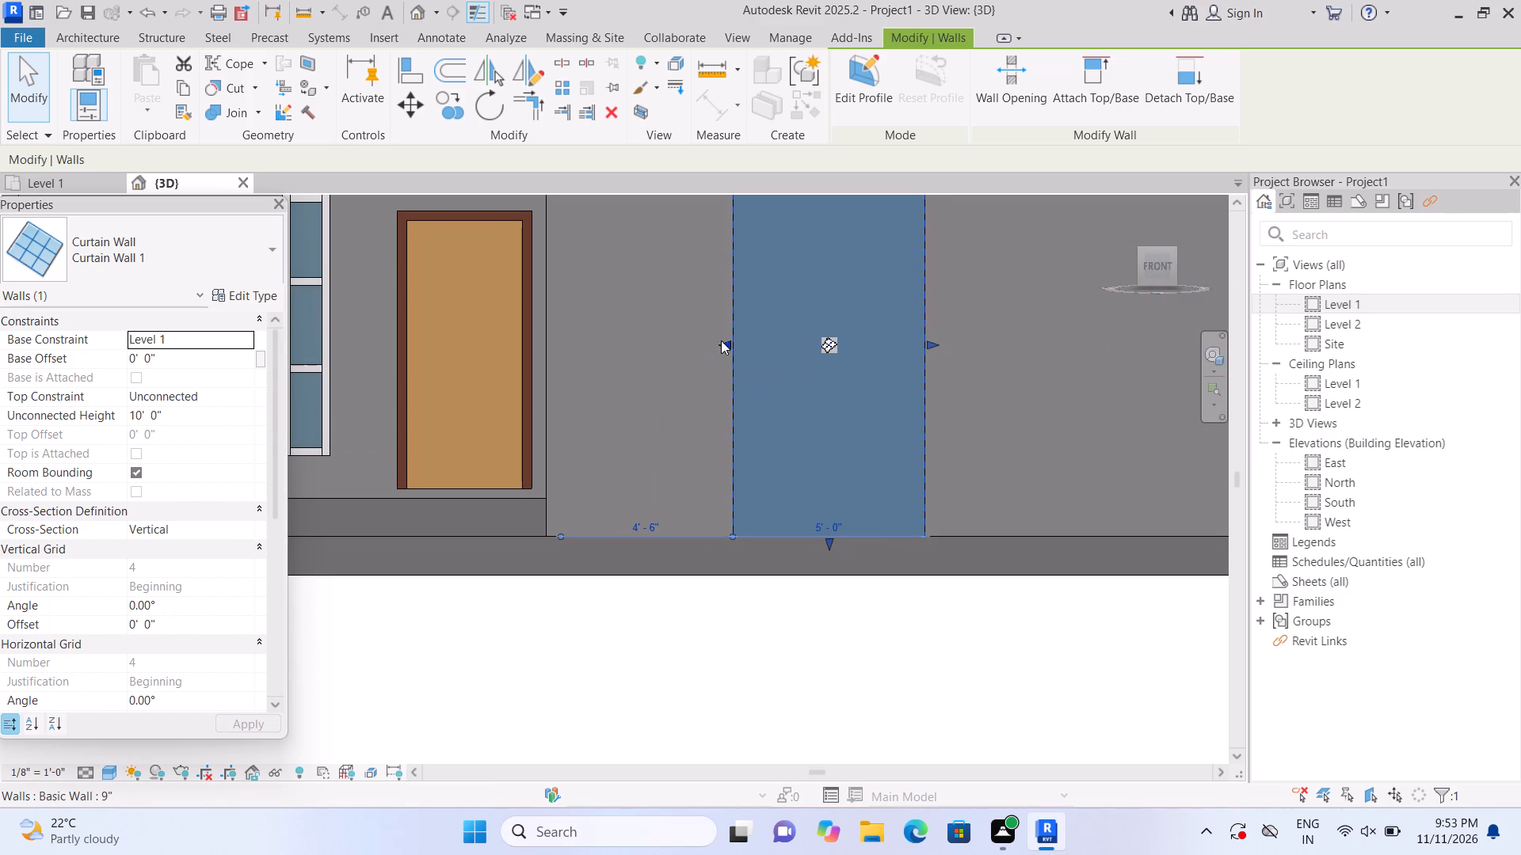
left_click_drag(722, 342, 709, 351)
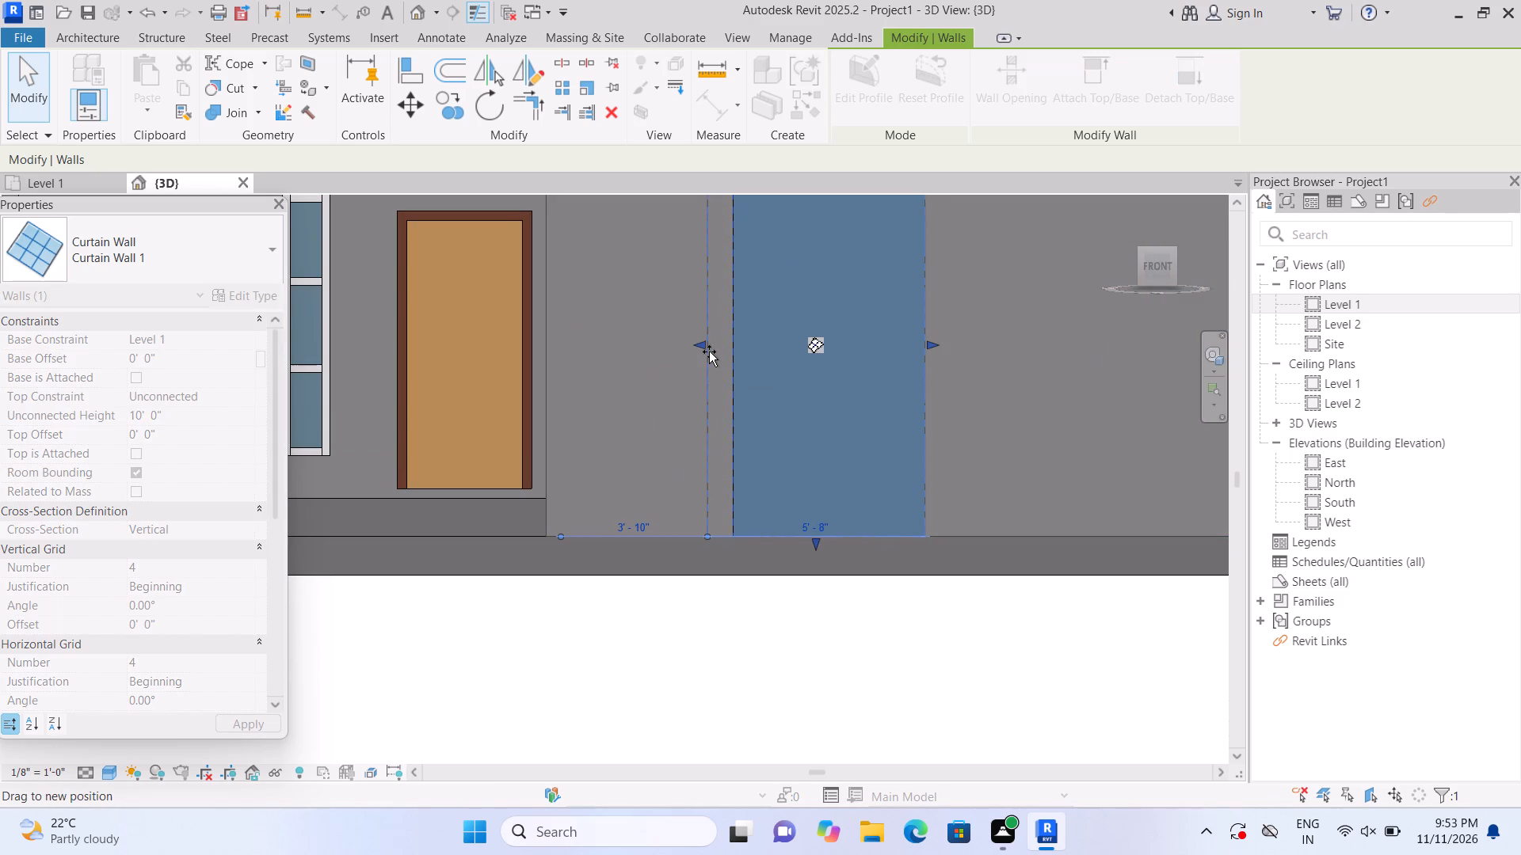
left_click_drag(709, 351, 694, 358)
double_click(694, 358)
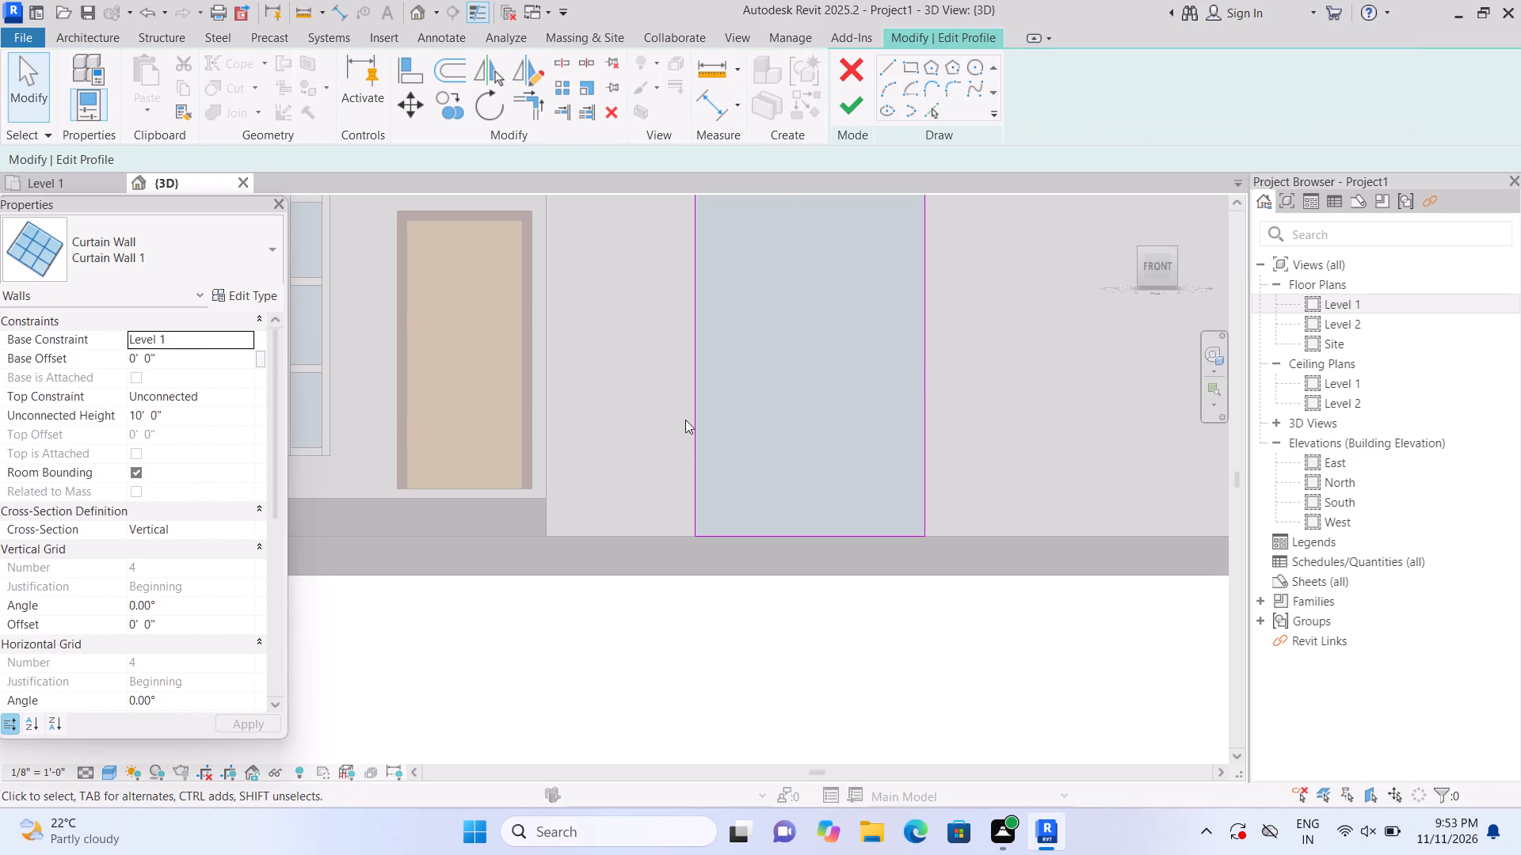
left_click(844, 95)
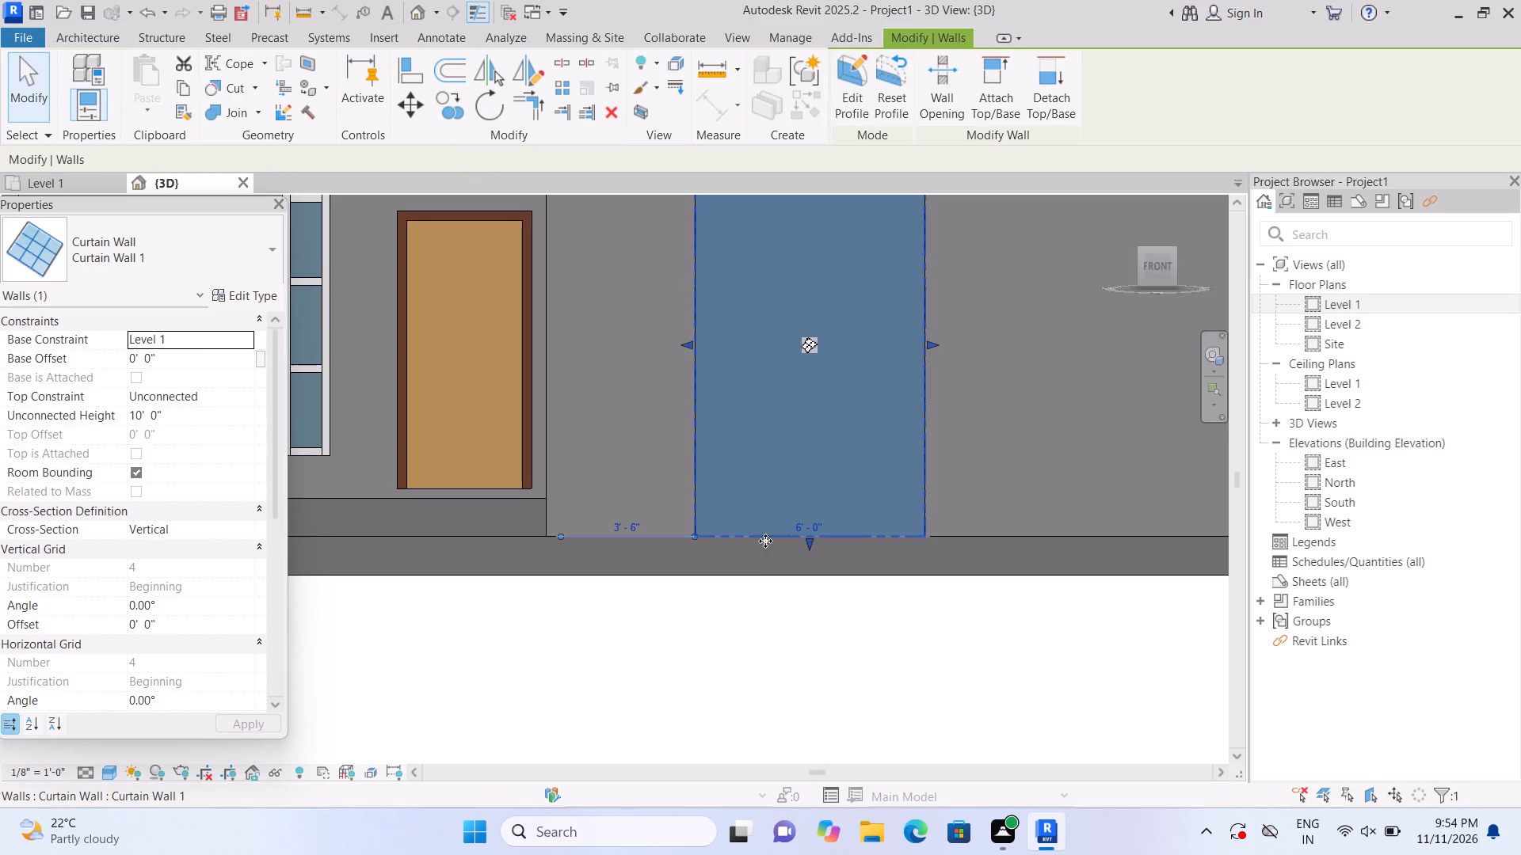
Lower the top of the 6' 0" wide curtain wall to an unconnected height of about 8' 1".
middle_click_drag(744, 608, 734, 648)
scroll(732, 652, "down", 2)
scroll(739, 646, "up", 1)
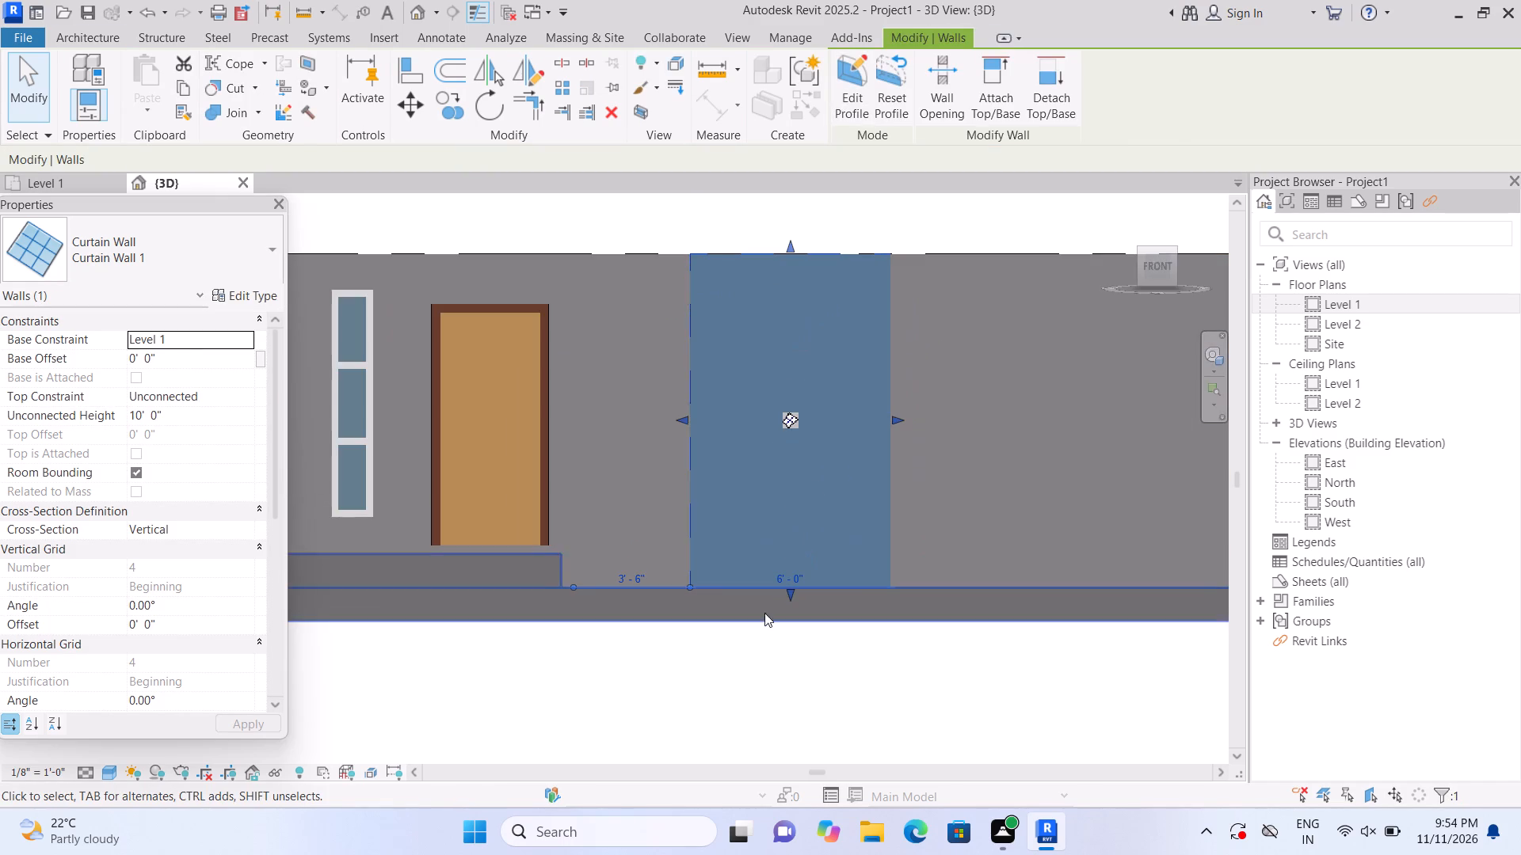
scroll(832, 335, "up", 1)
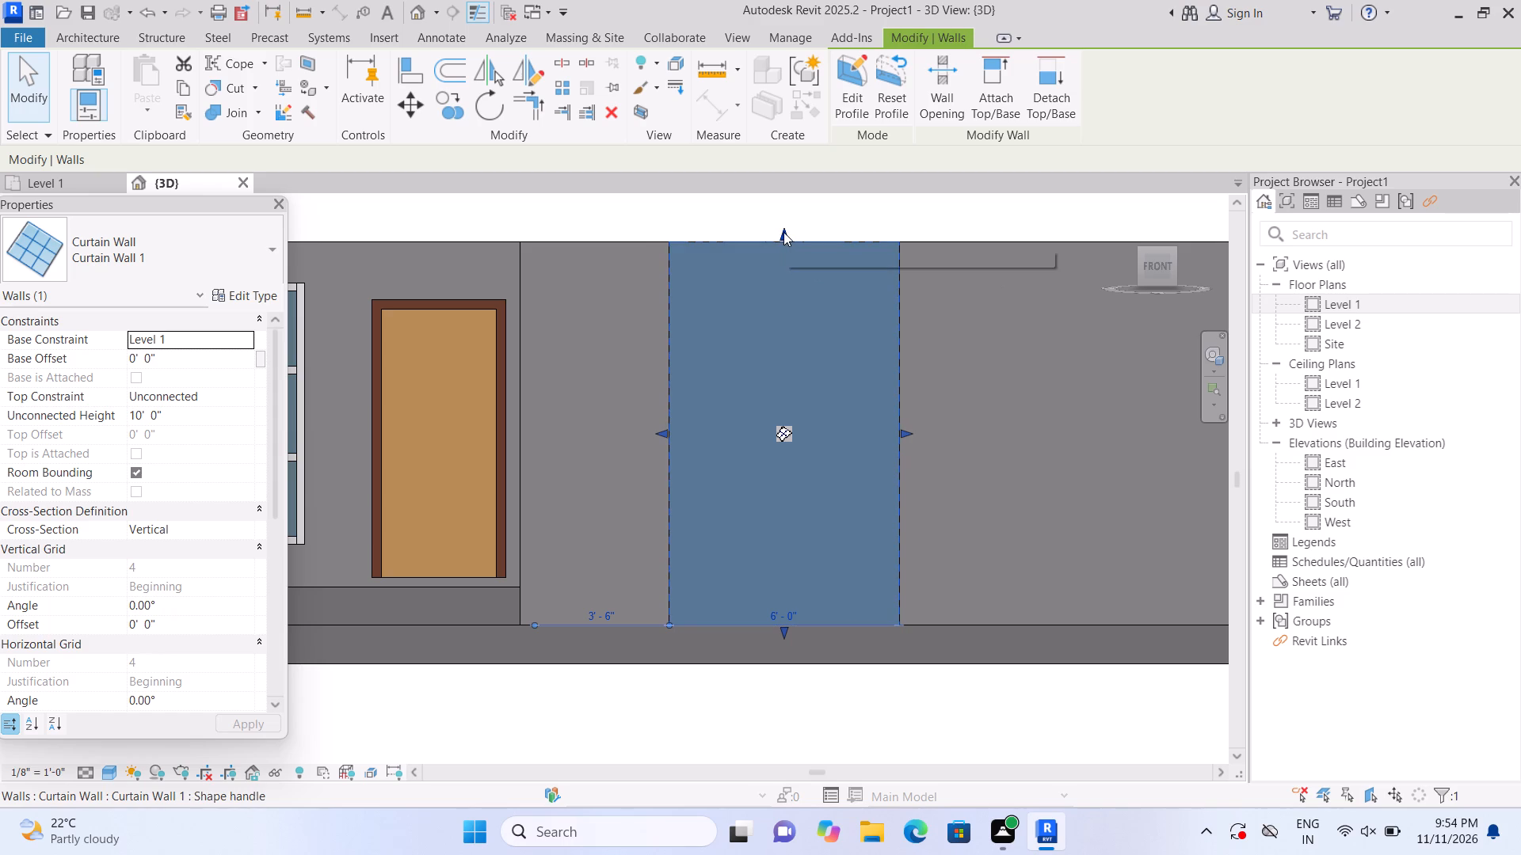
left_click_drag(782, 232, 808, 322)
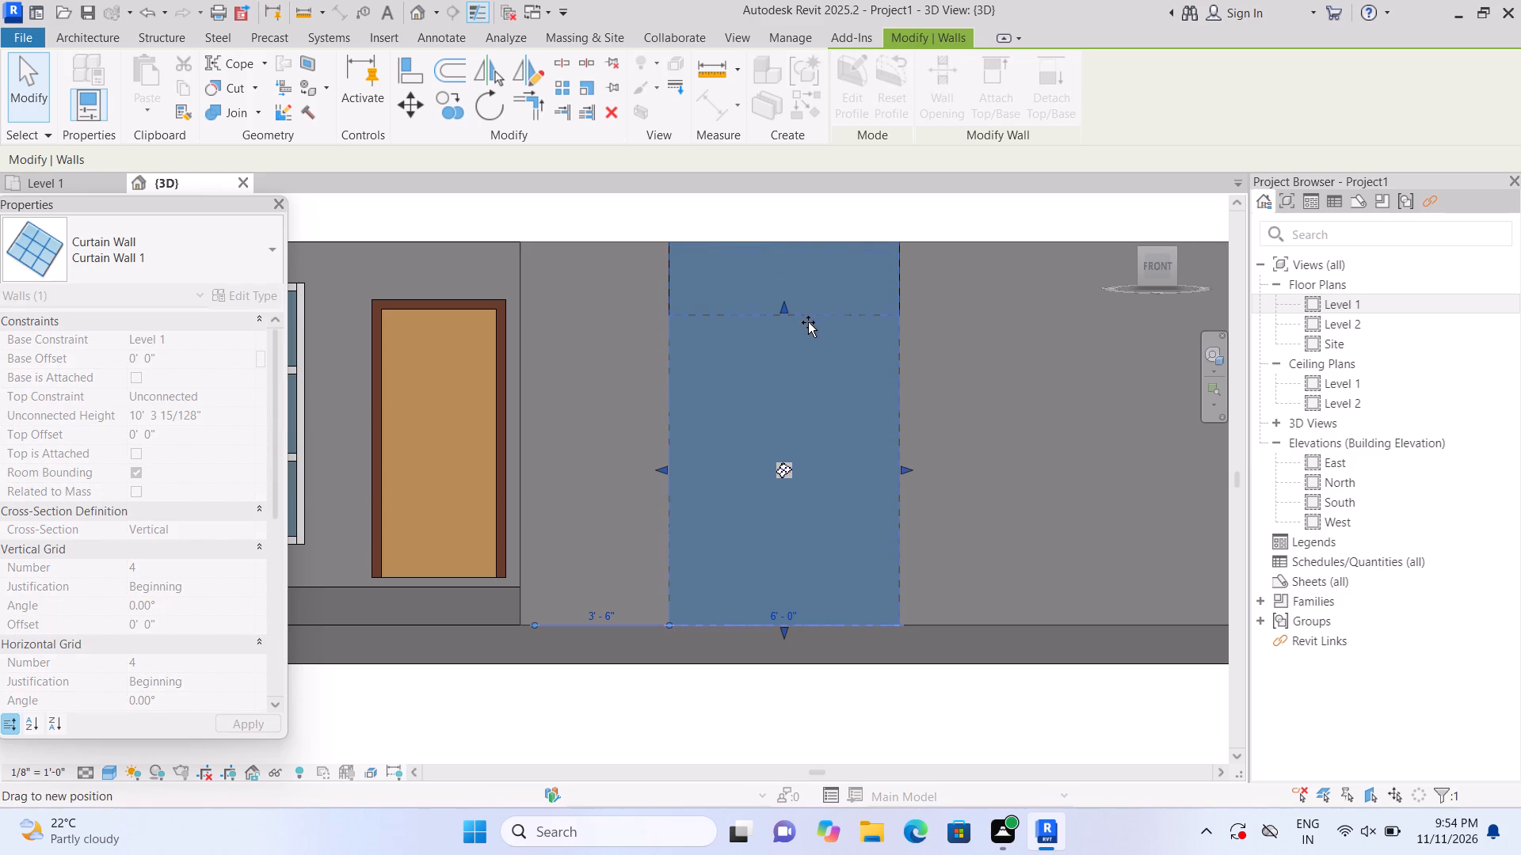
left_click_drag(808, 322, 808, 316)
left_click(808, 315)
left_click(807, 310)
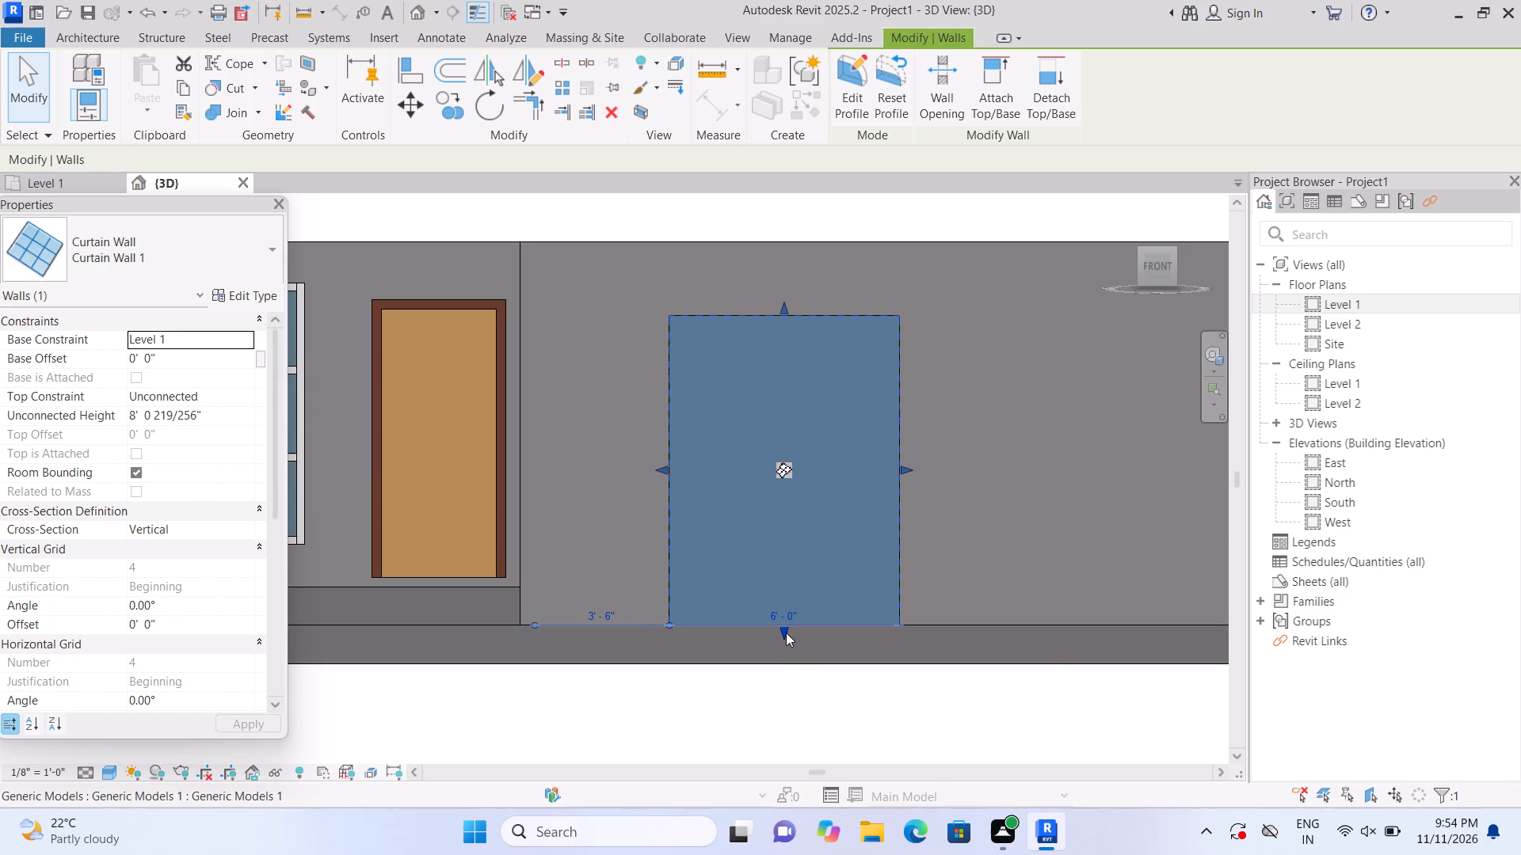
Raise the base of the 6' 0" wide curtain wall to an offset of about 3' 3".
left_click_drag(783, 630, 787, 512)
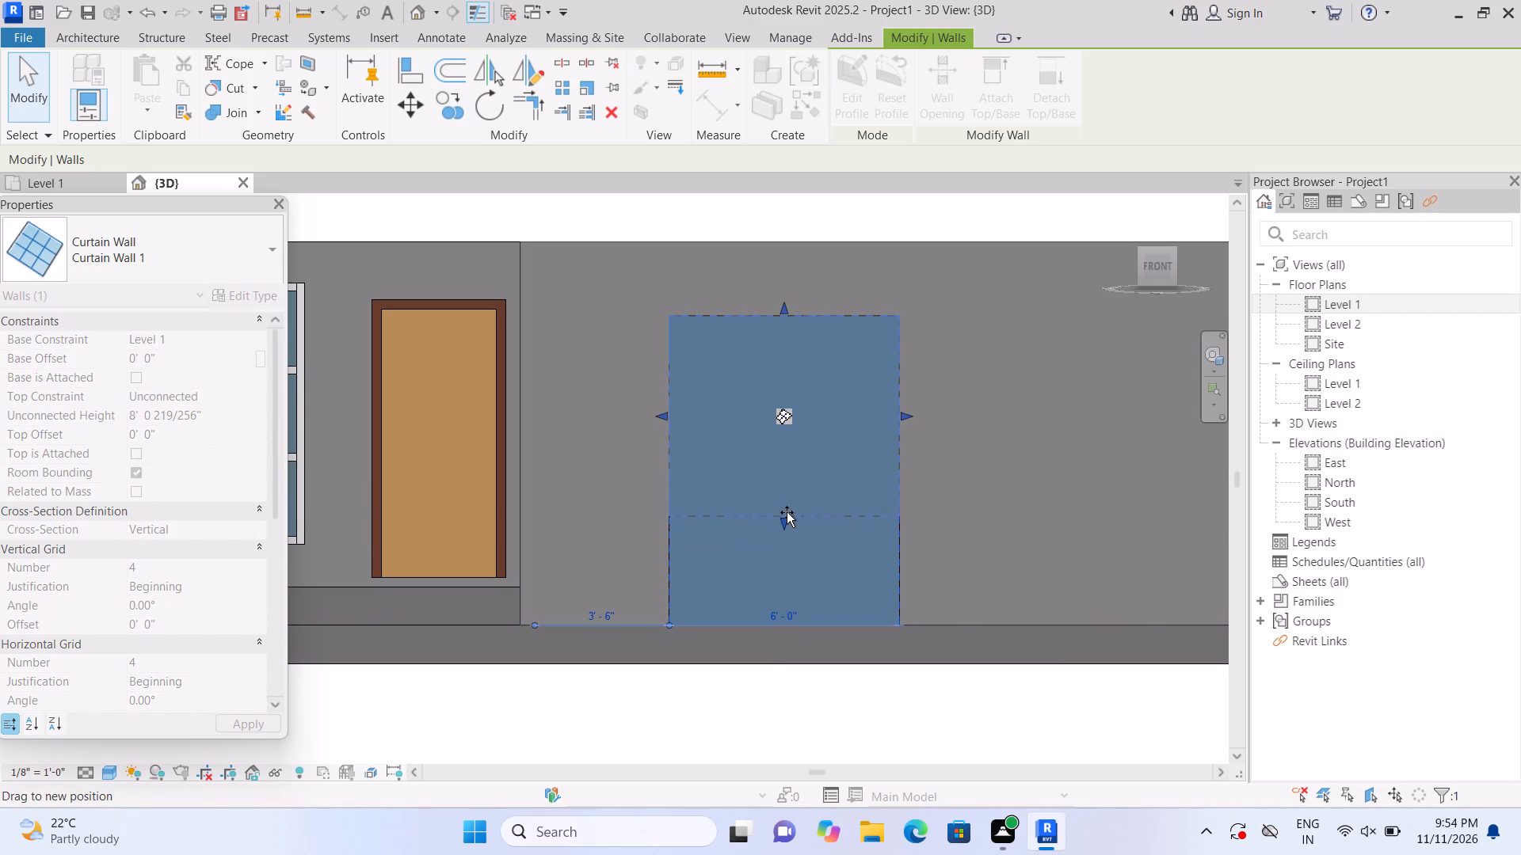
left_click_drag(787, 512, 790, 501)
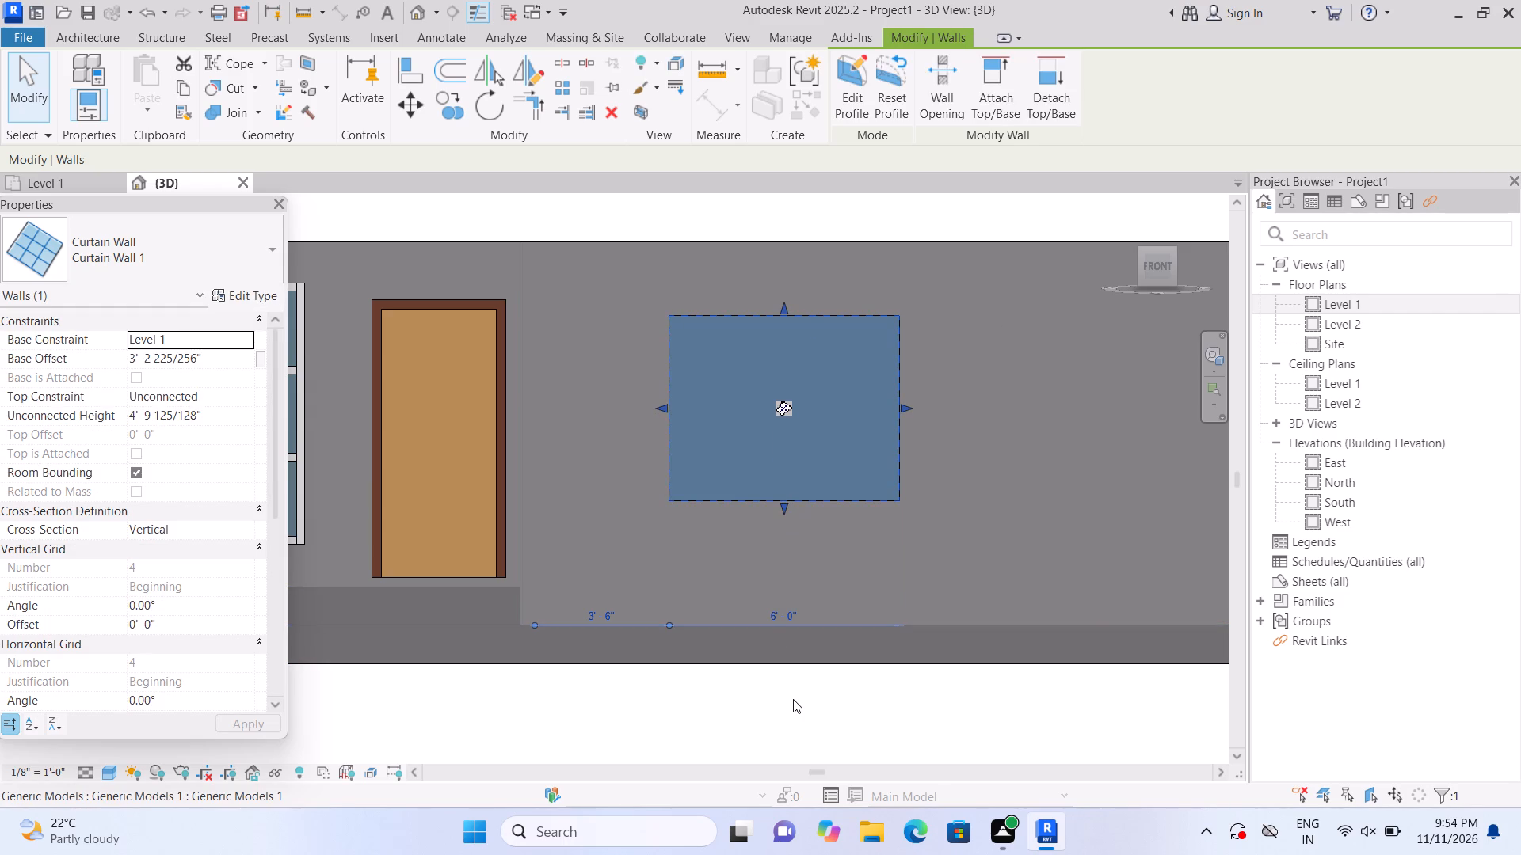
left_click(793, 699)
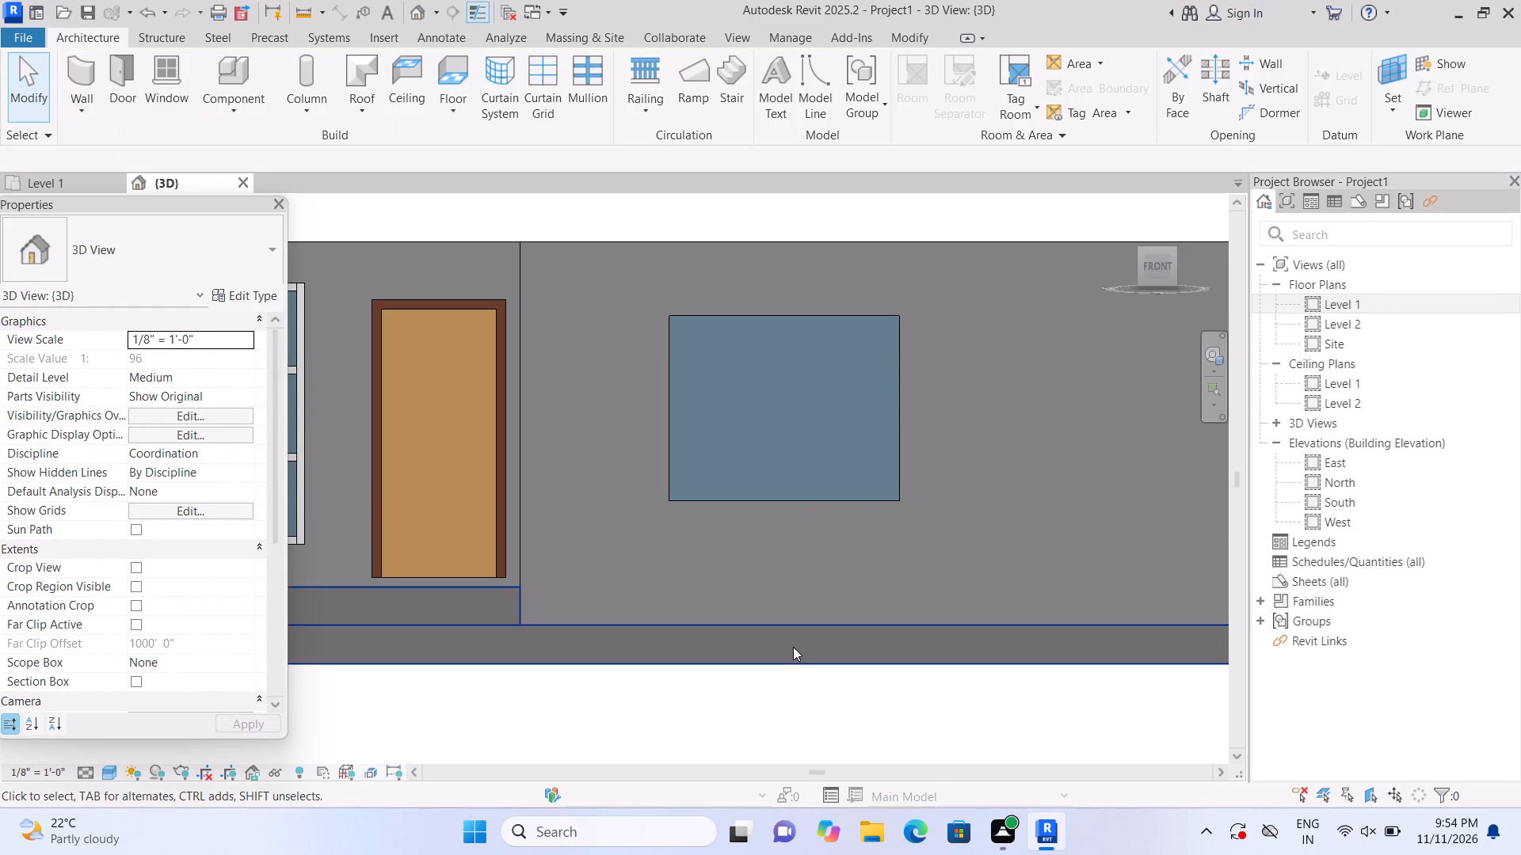
scroll(836, 544, "up", 1)
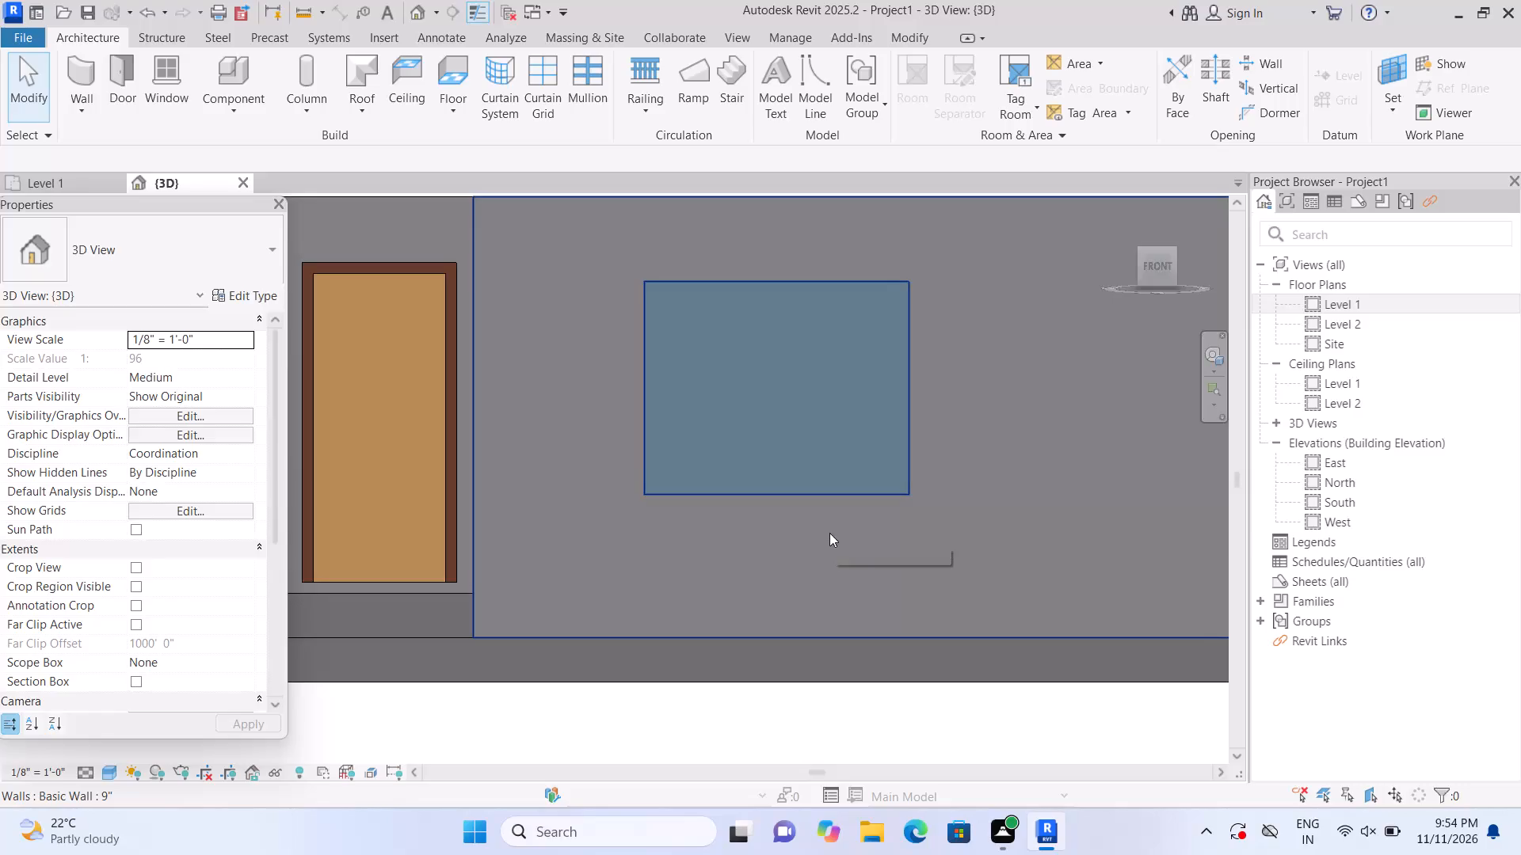
scroll(829, 534, "down", 1)
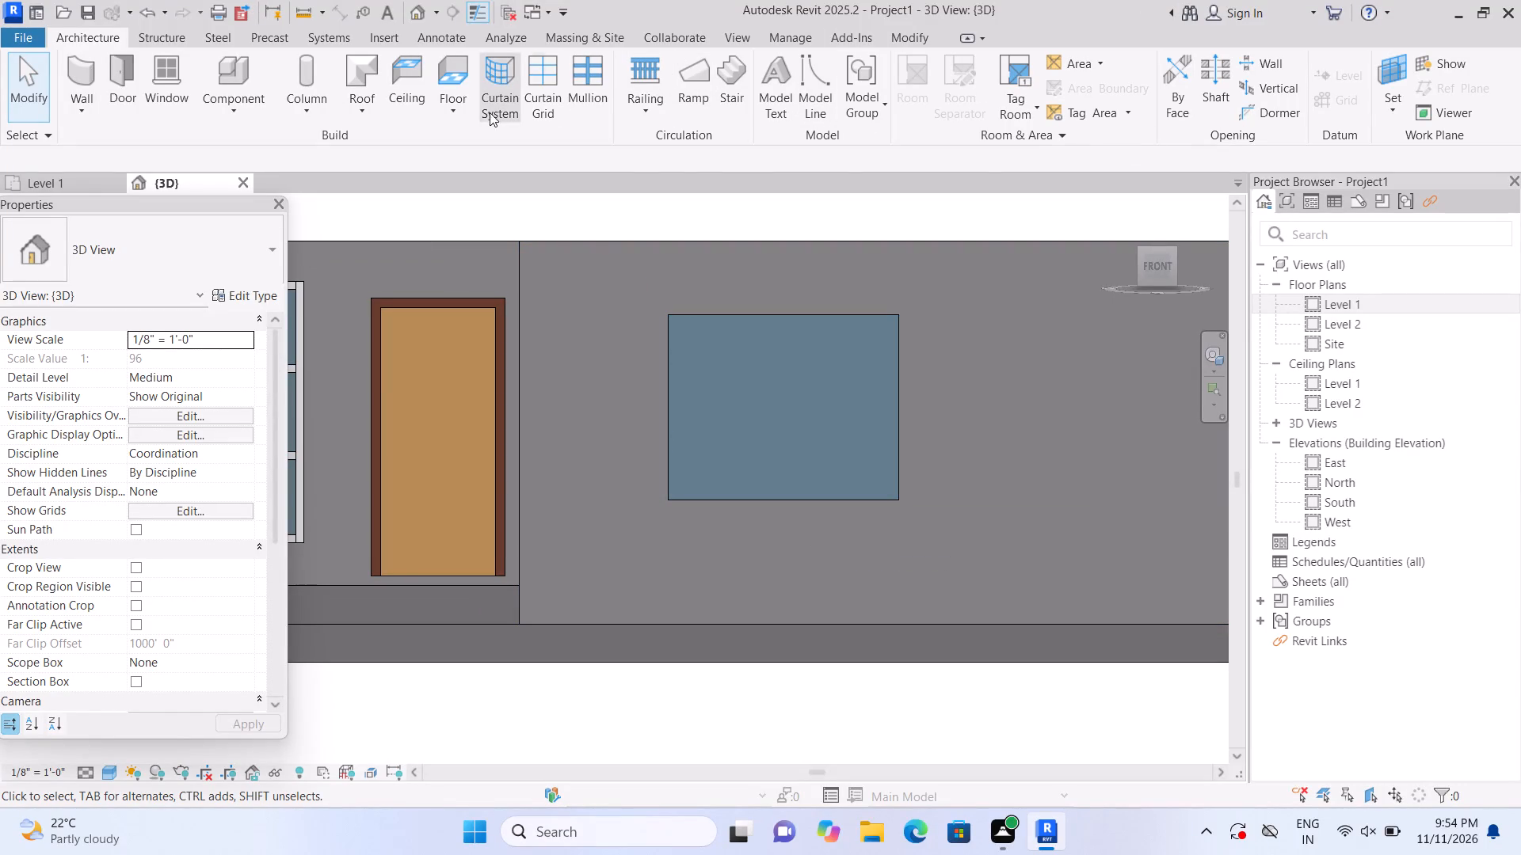
Divide the 6' 0" wide curtain wall into three 2' 0" bays with two vertical grid lines, deleting the accidental horizontal grid line.
left_click(547, 110)
scroll(802, 432, "up", 1)
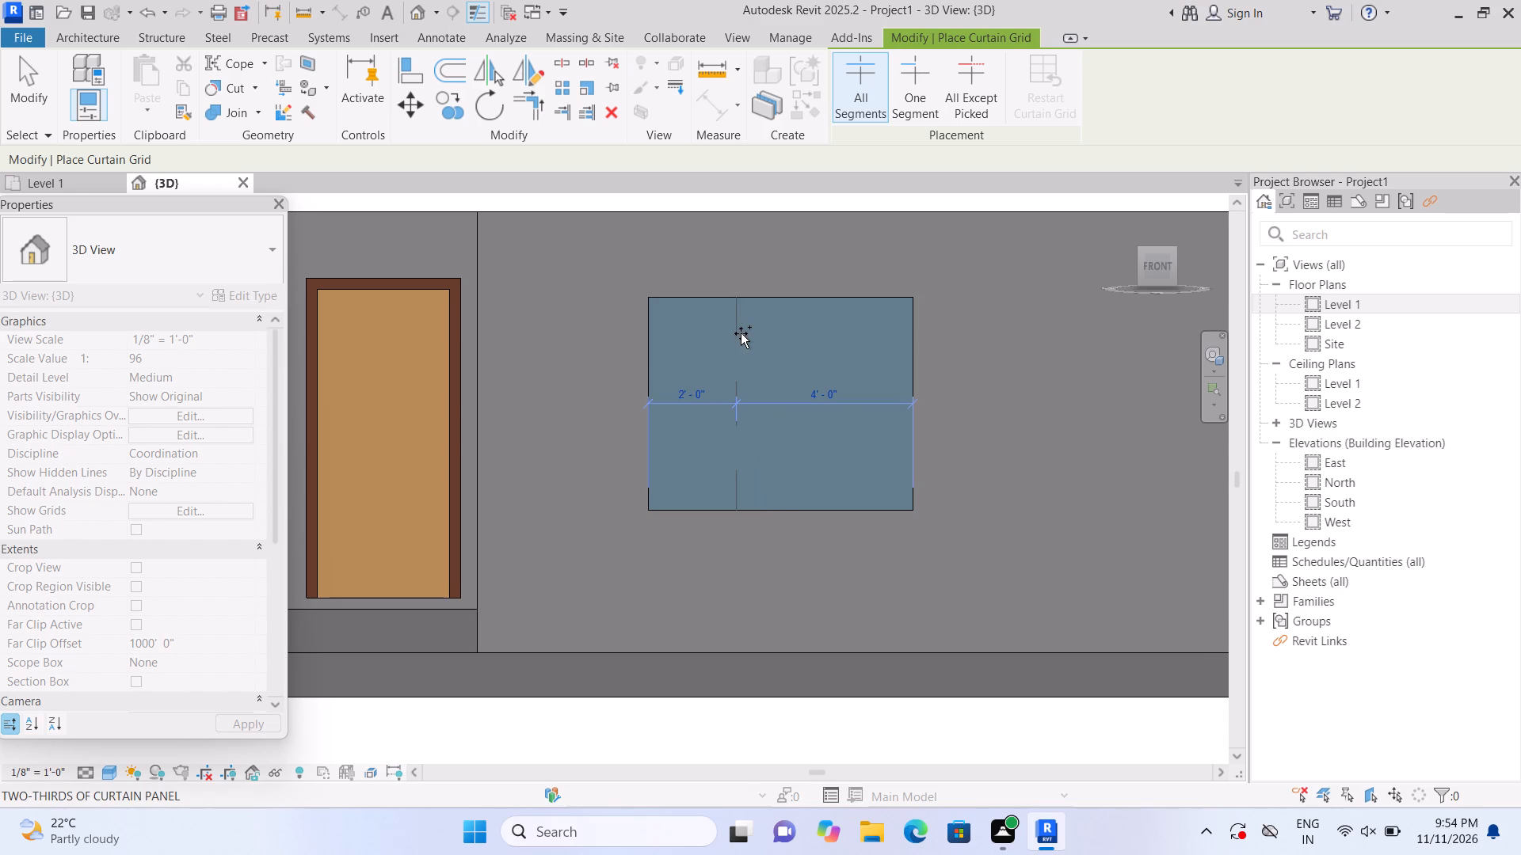
scroll(753, 342, "up", 1)
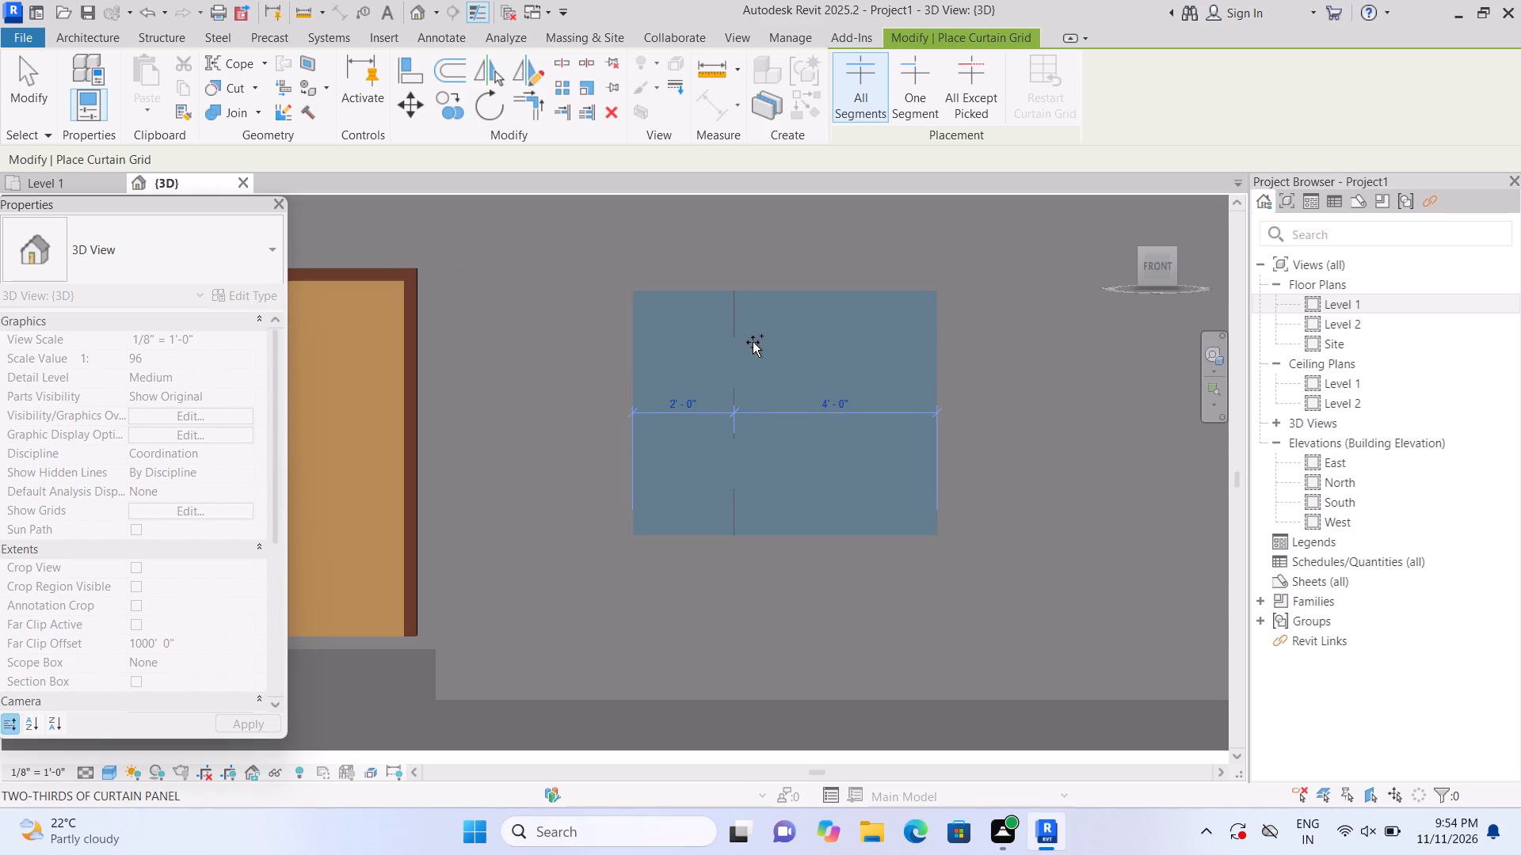
left_click(747, 345)
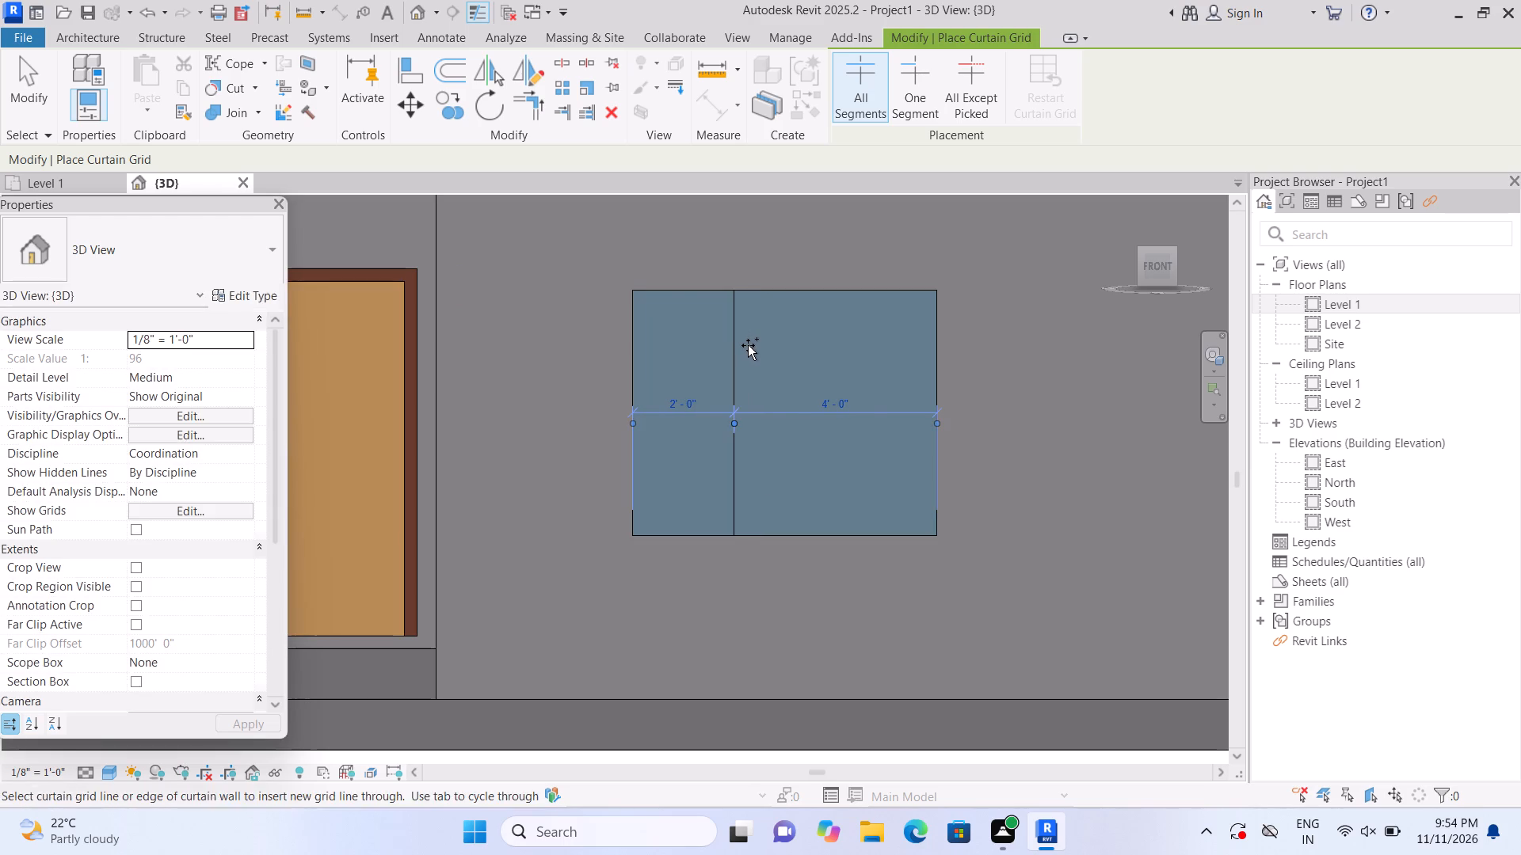
double_click(828, 328)
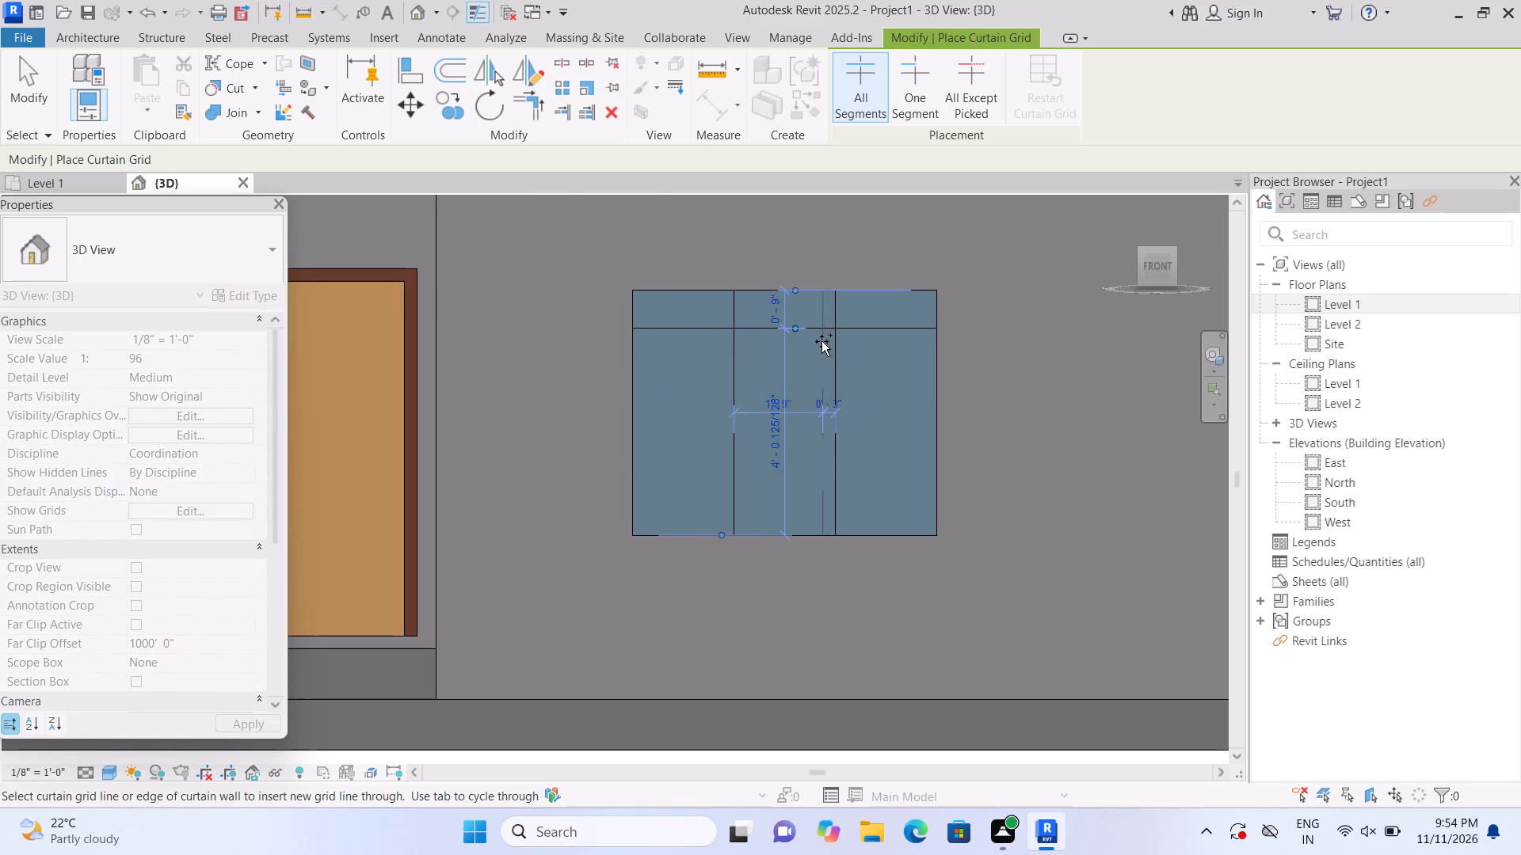
scroll(821, 342, "down", 1)
scroll(799, 356, "up", 1)
key("Escape")
key("Escape")
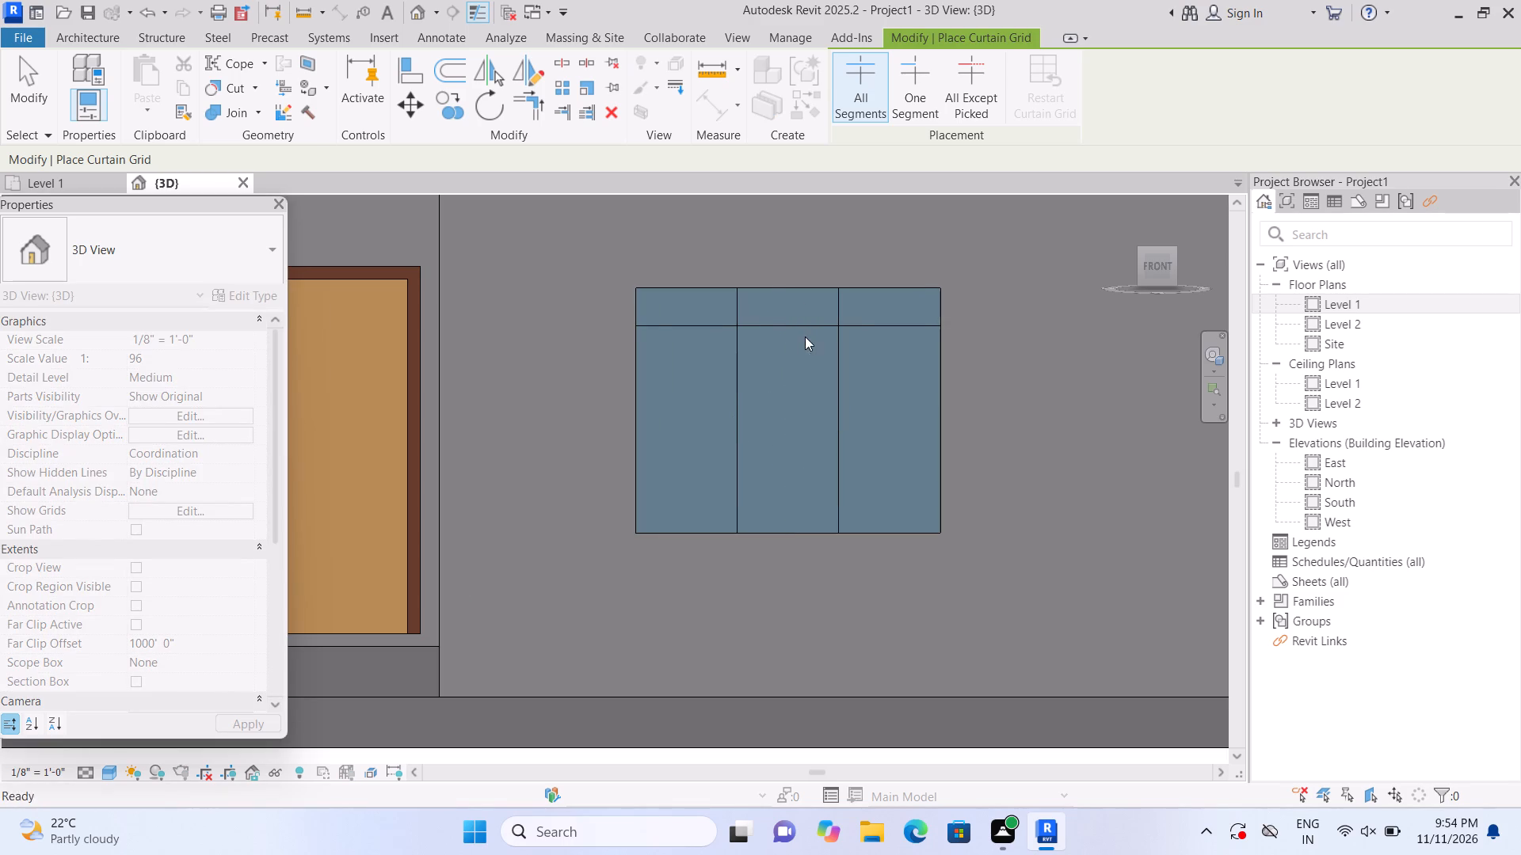
left_click(802, 325)
key("Delete")
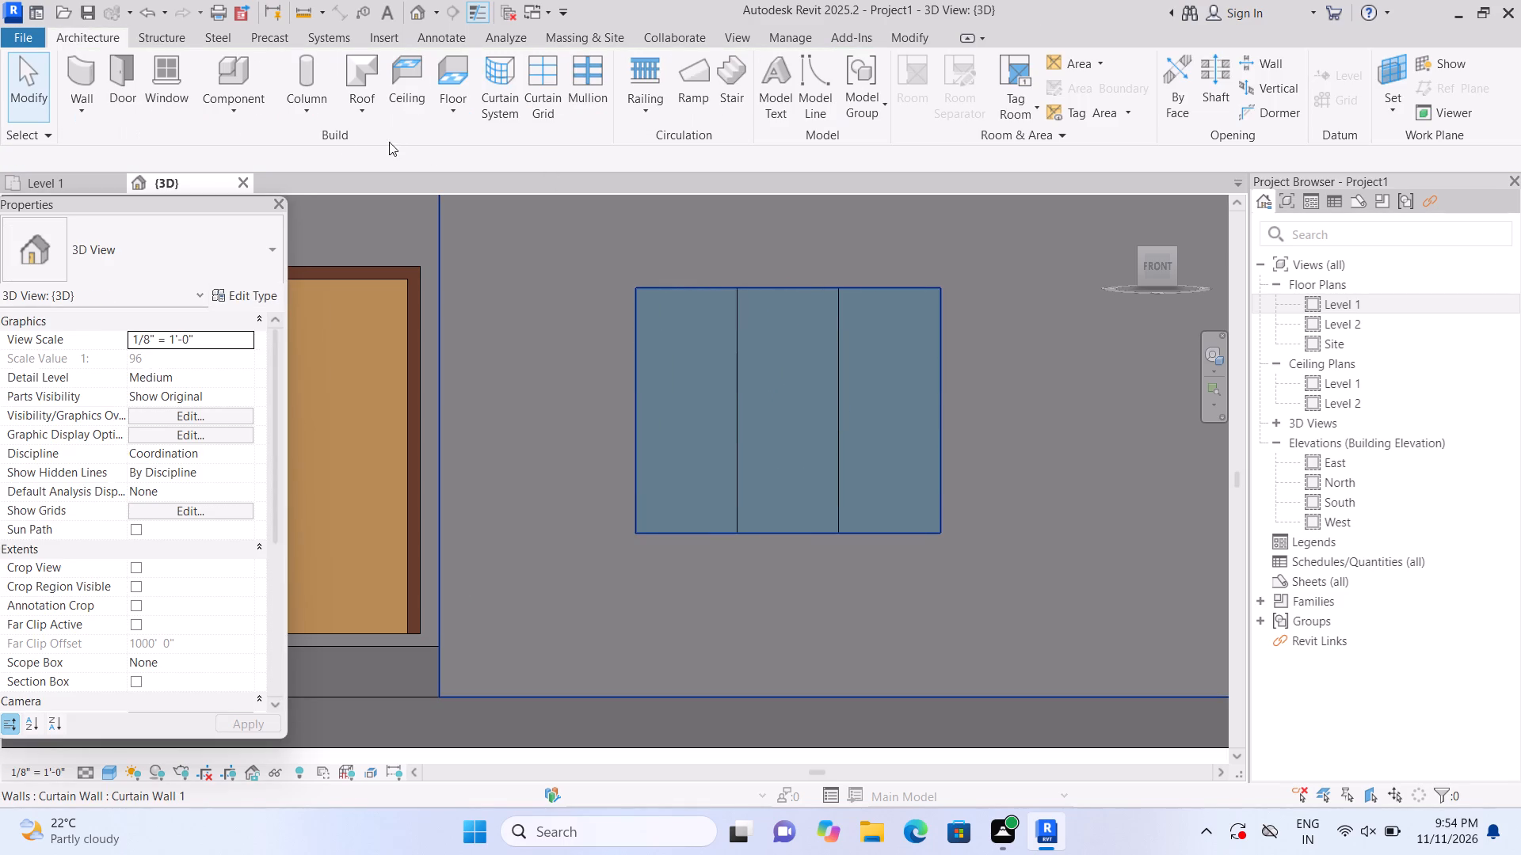
Add one-segment horizontal grid lines at the midpoint of the middle bay and 6" higher in the west bay.
left_click(533, 117)
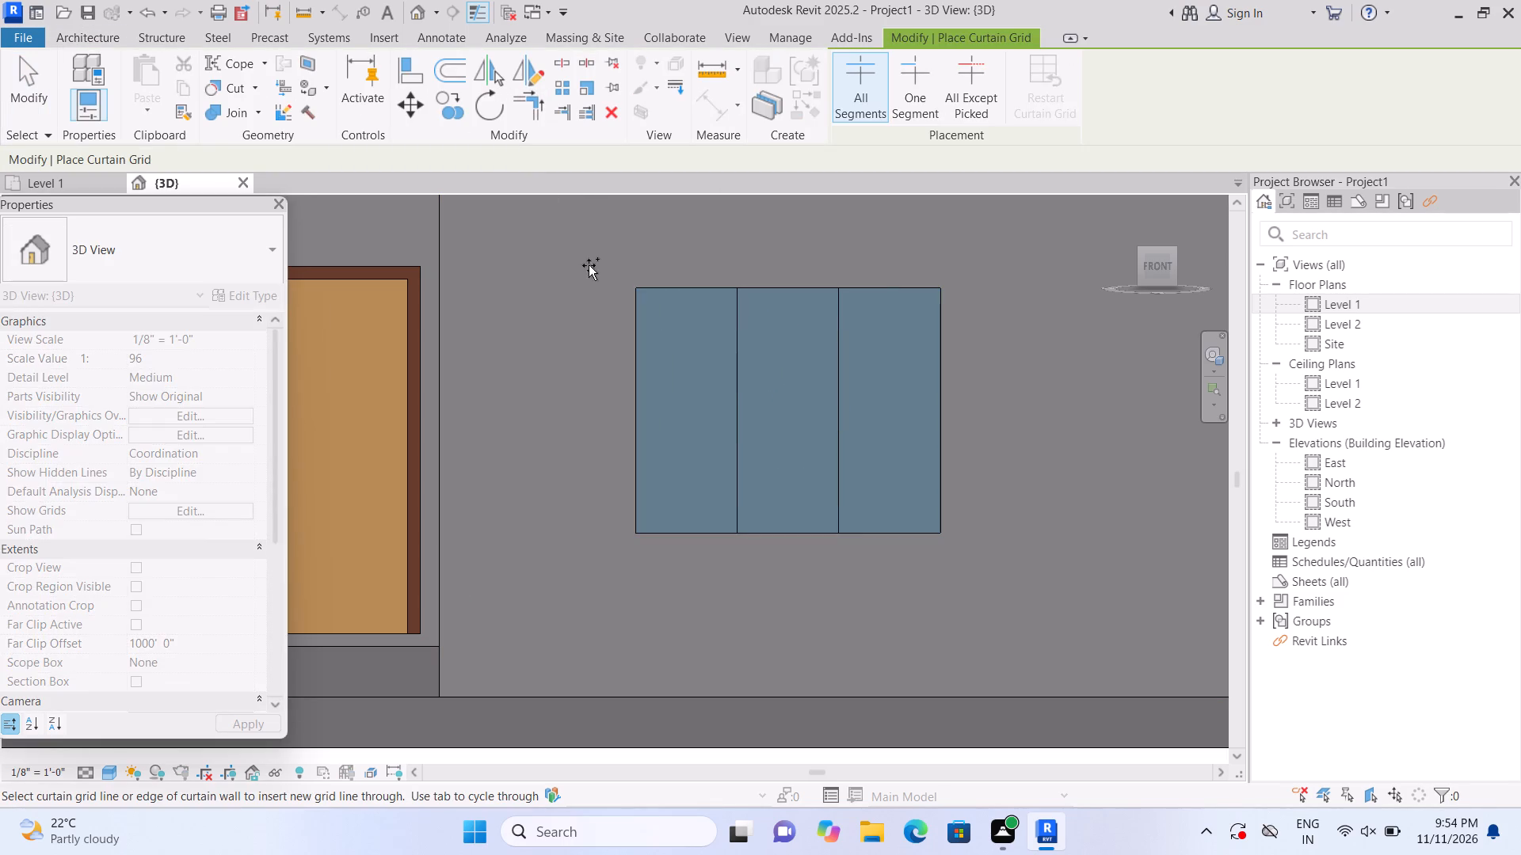
scroll(646, 350, "up", 1)
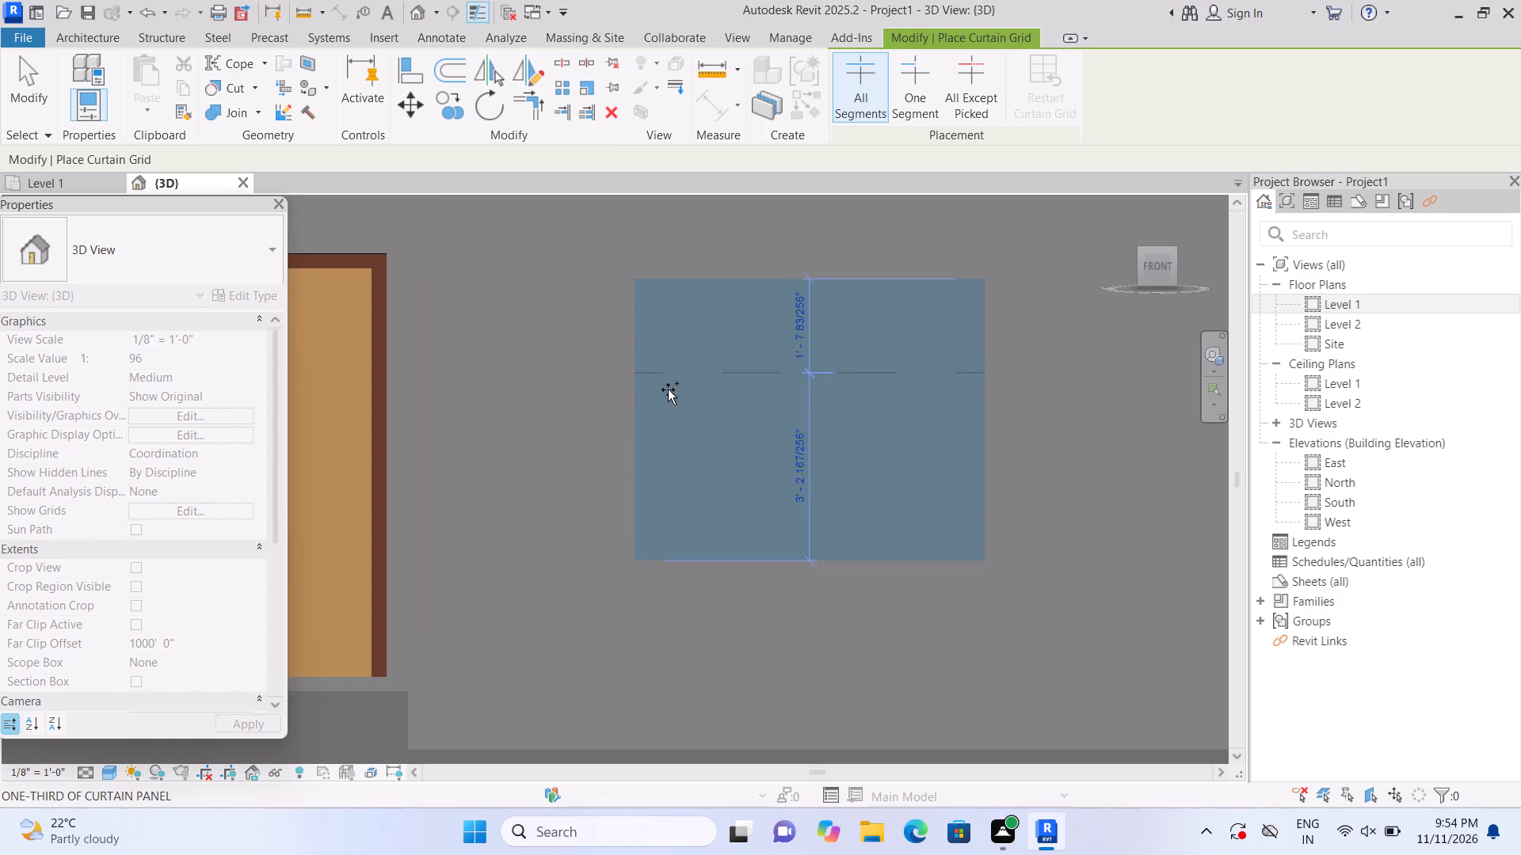
left_click(924, 102)
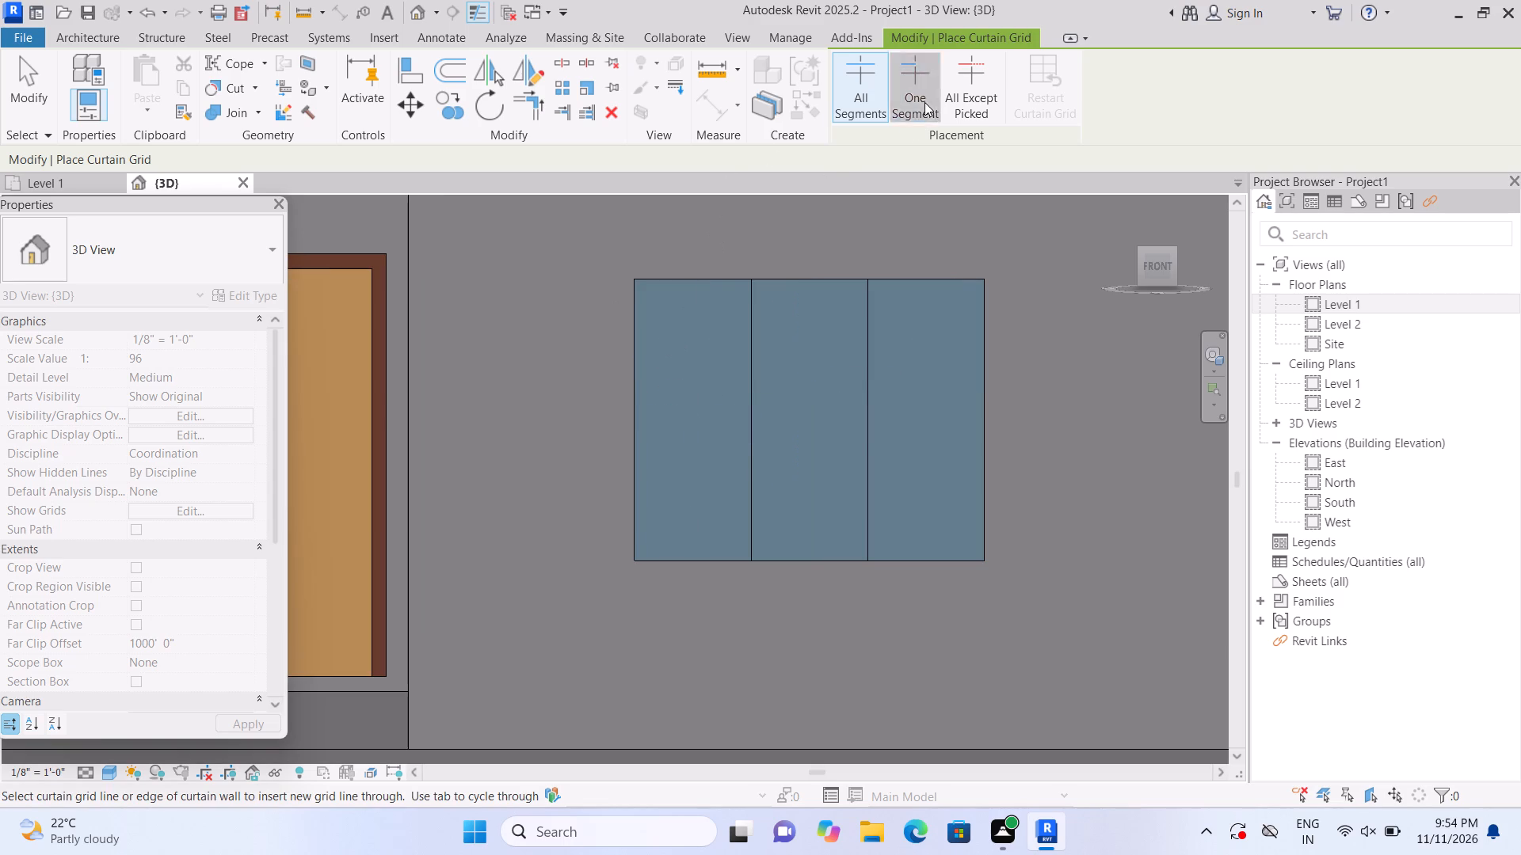
scroll(793, 345, "up", 1)
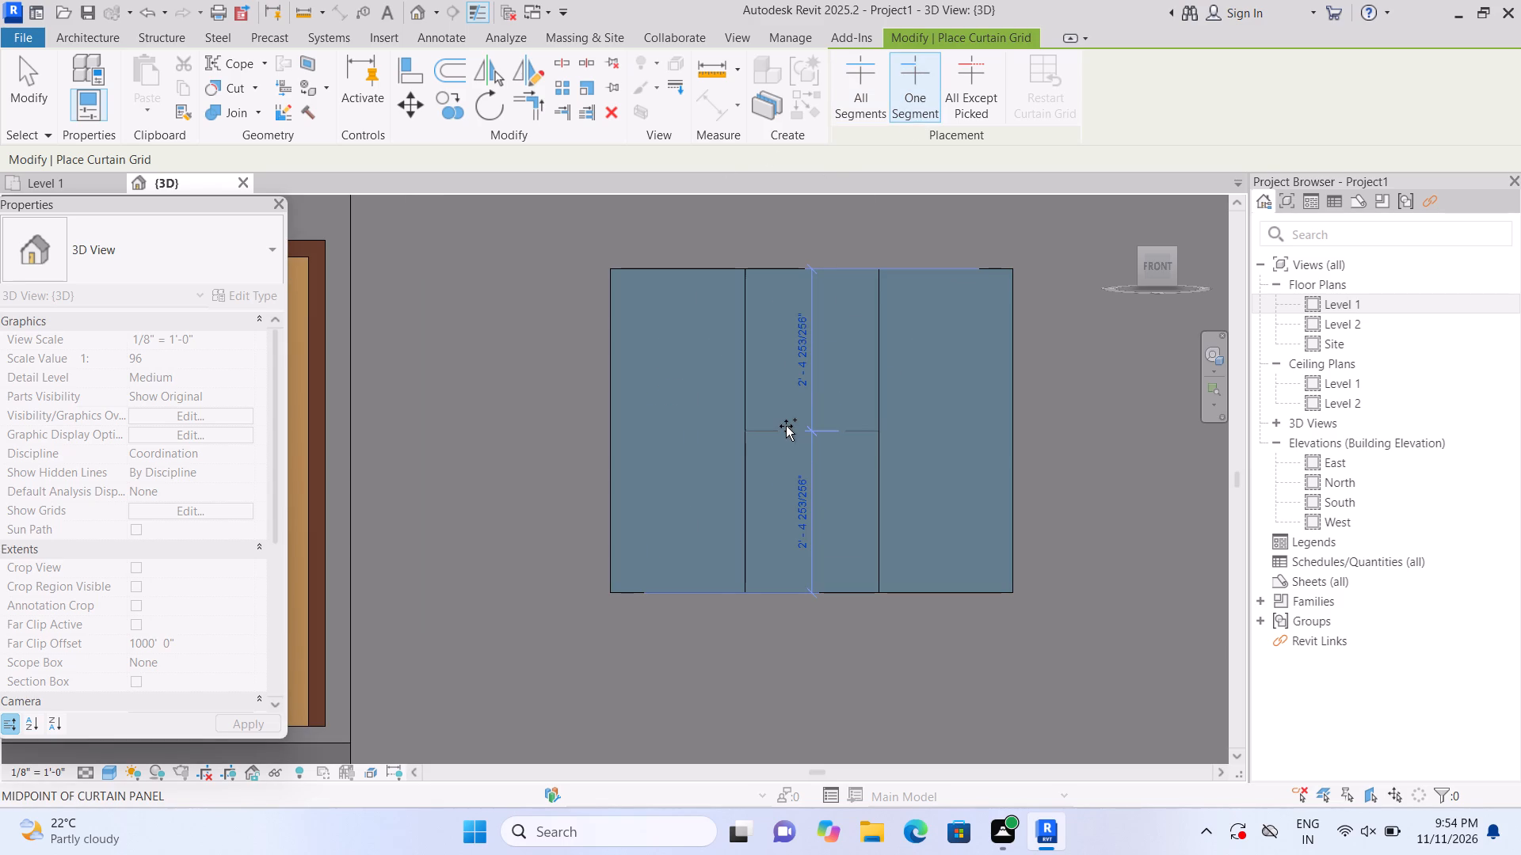
left_click(786, 422)
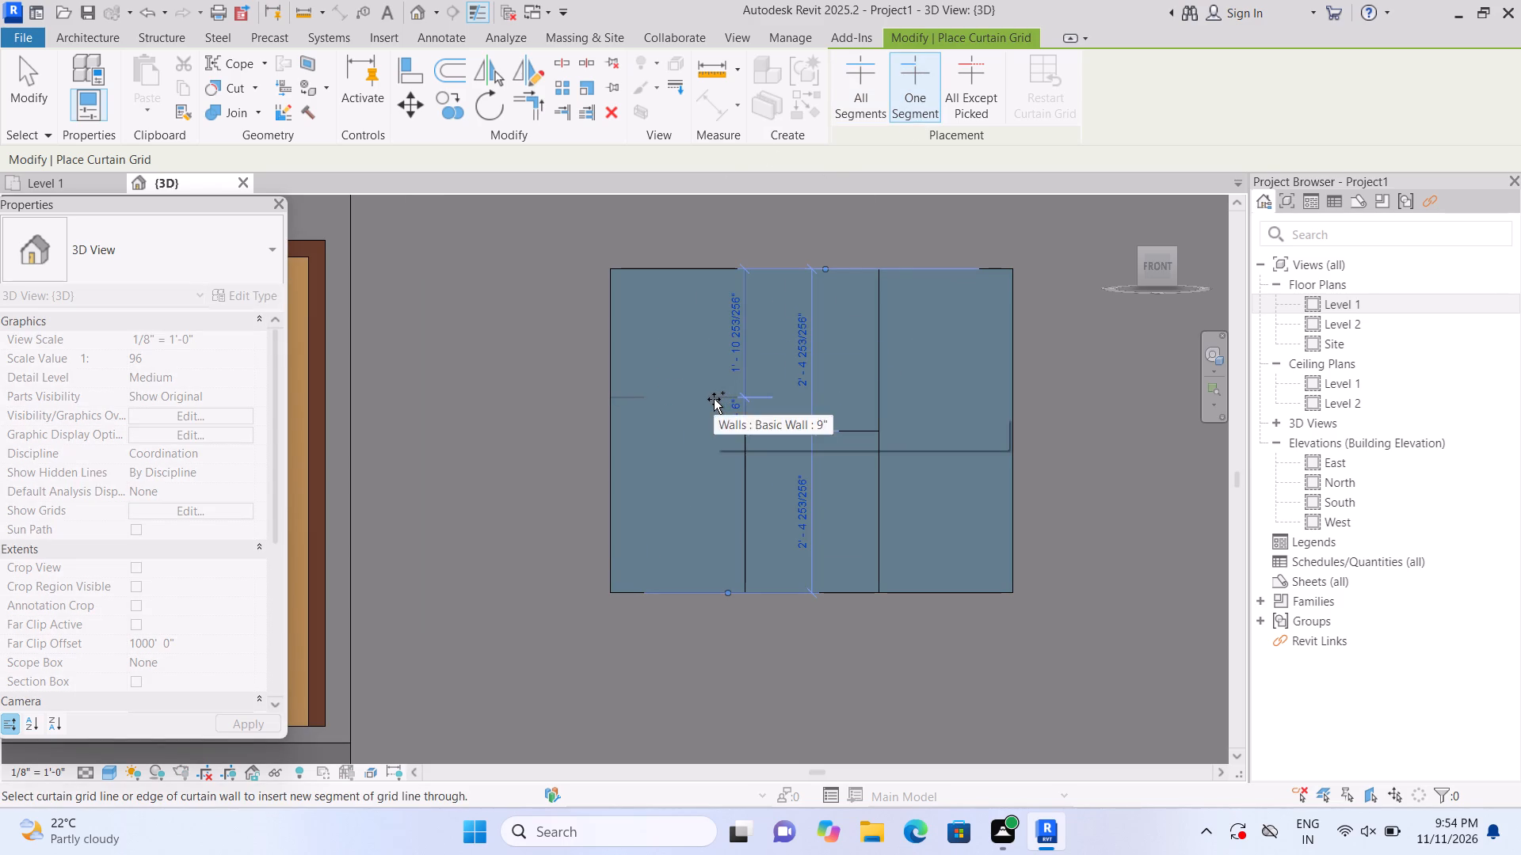
left_click(714, 399)
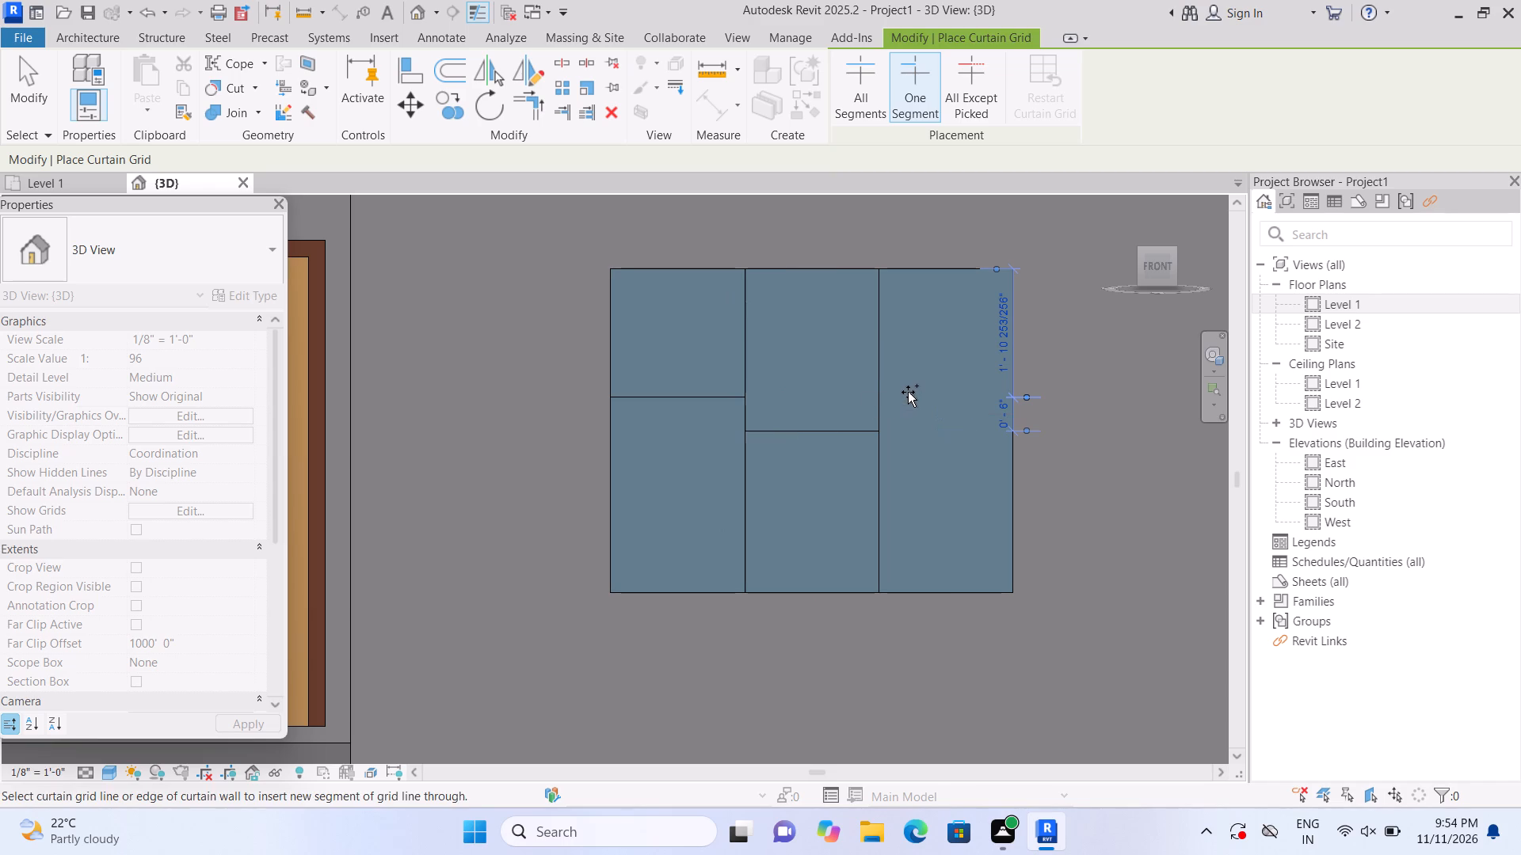
Add a one-segment horizontal grid line in the east bay, 4" above the middle bay's line and 2" below the west bay's.
scroll(904, 407, "up", 1)
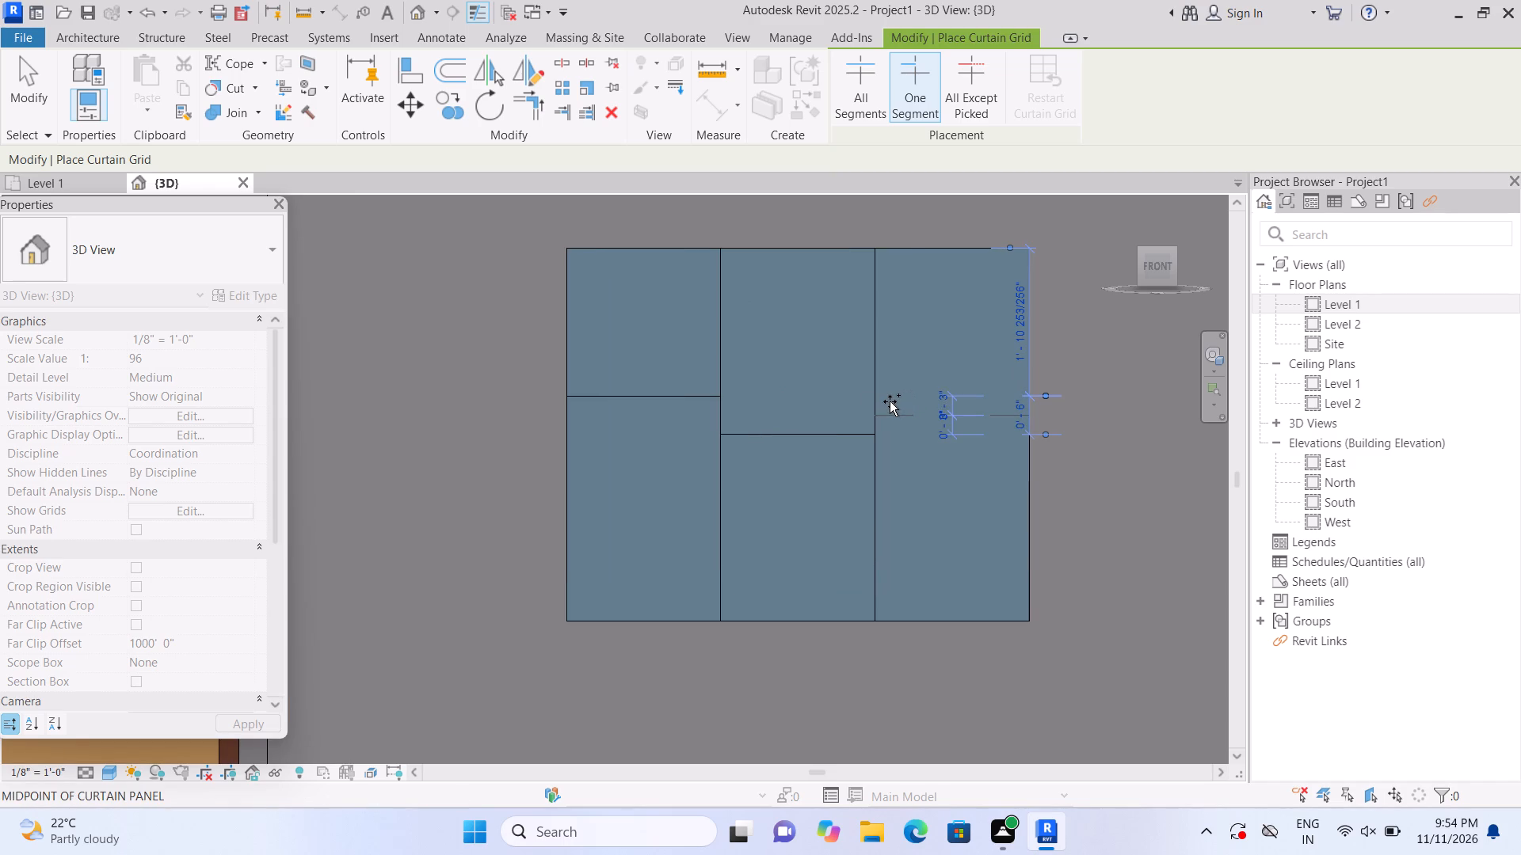
scroll(886, 396, "up", 1)
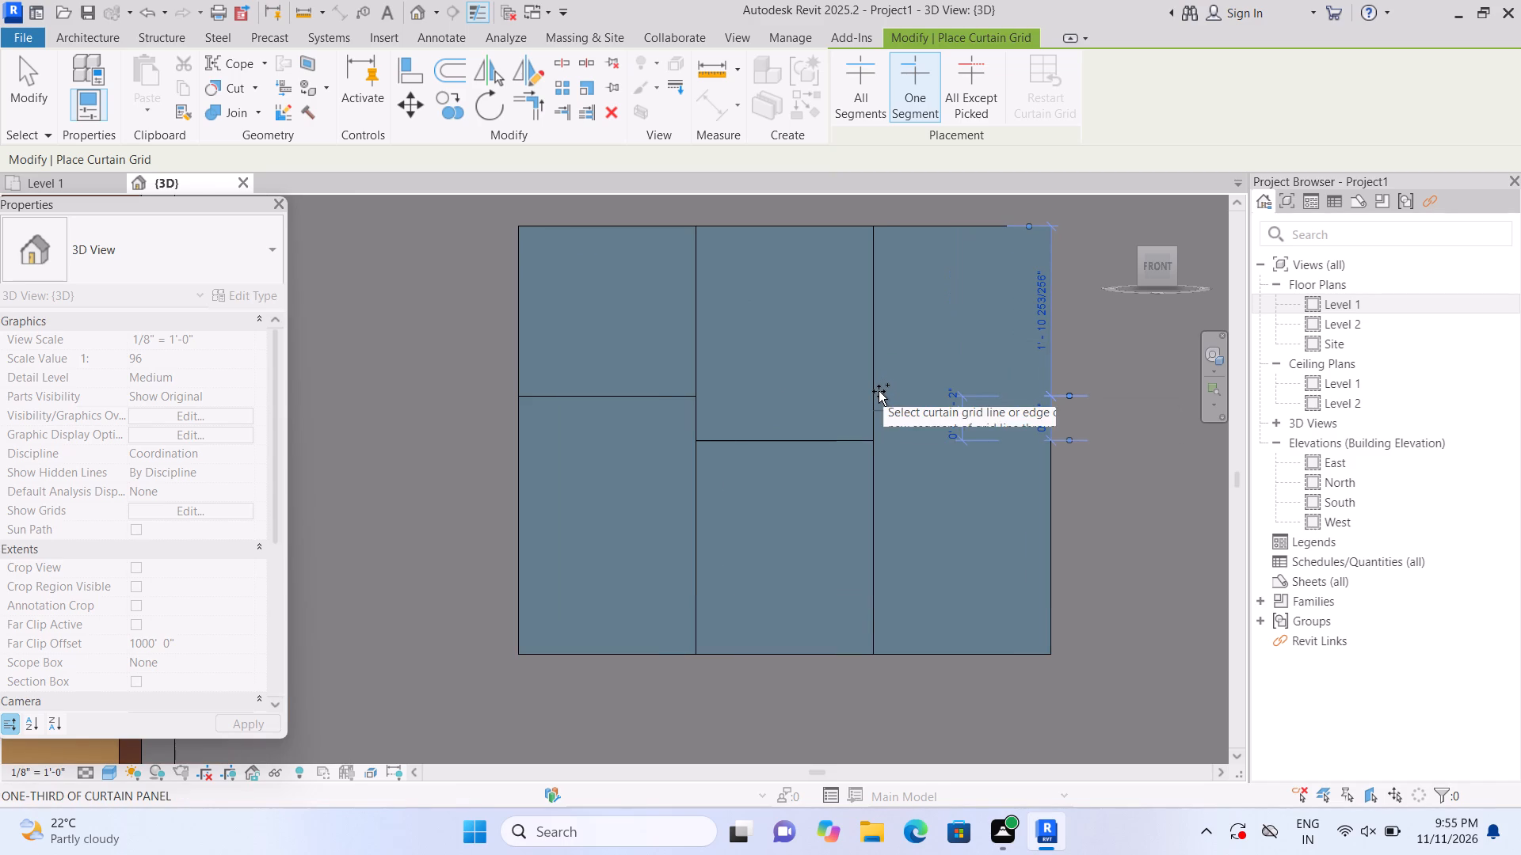
scroll(879, 391, "up", 1)
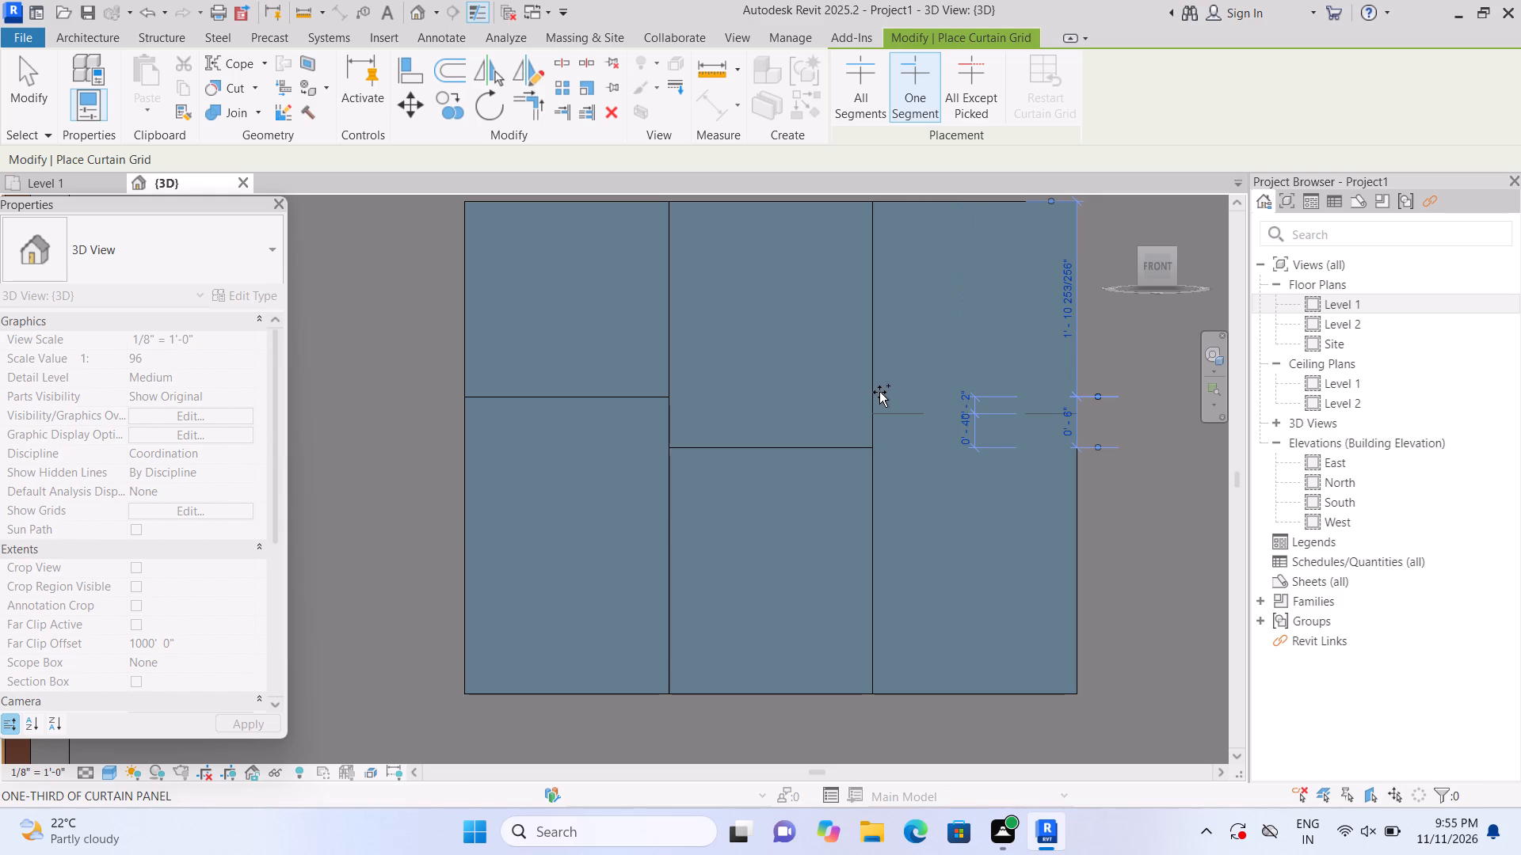
scroll(879, 394, "up", 1)
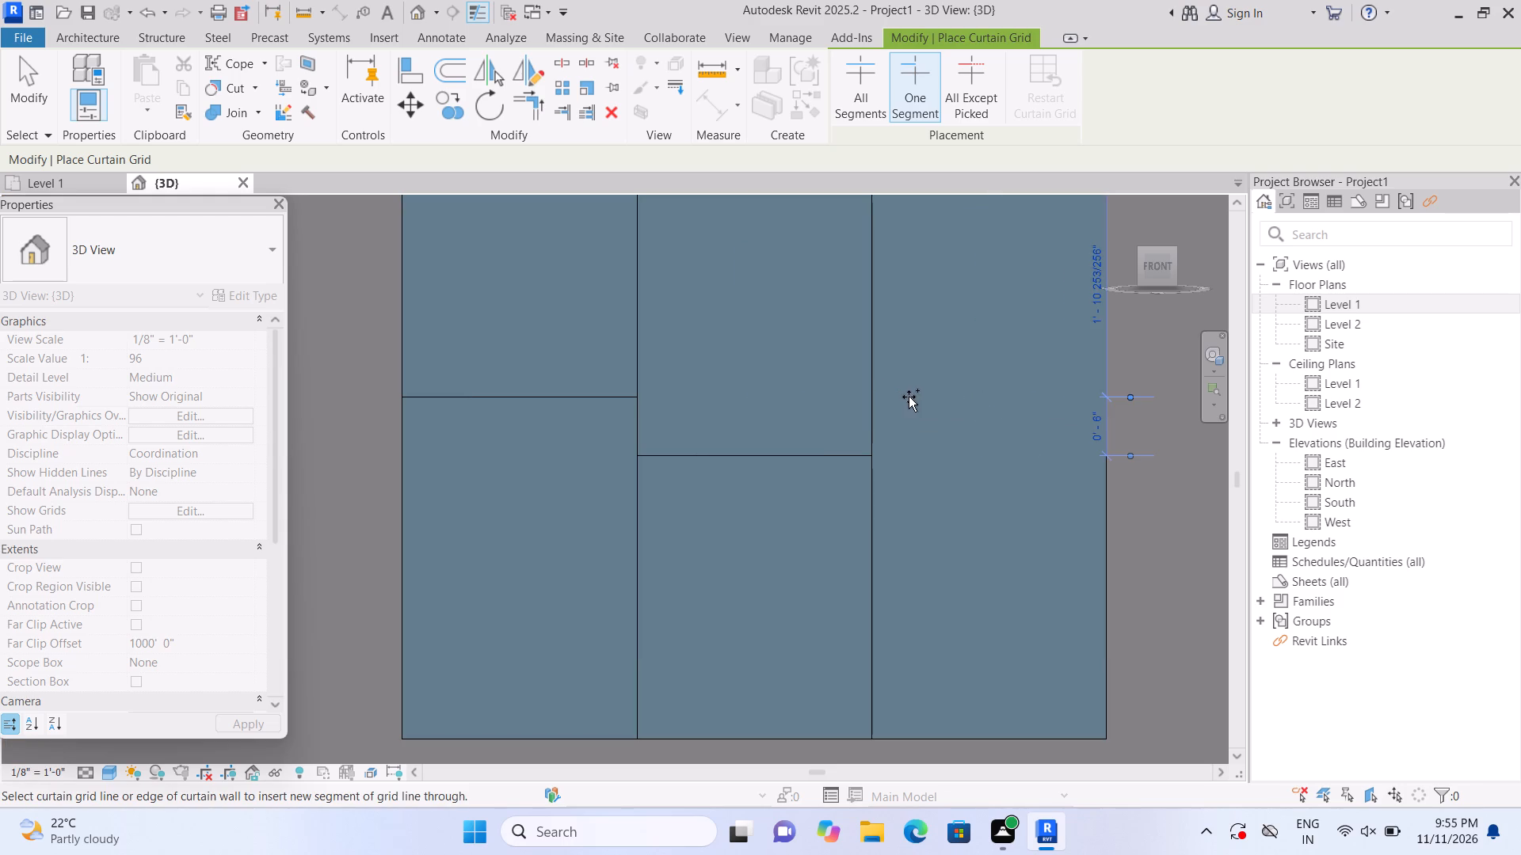
scroll(942, 399, "up", 1)
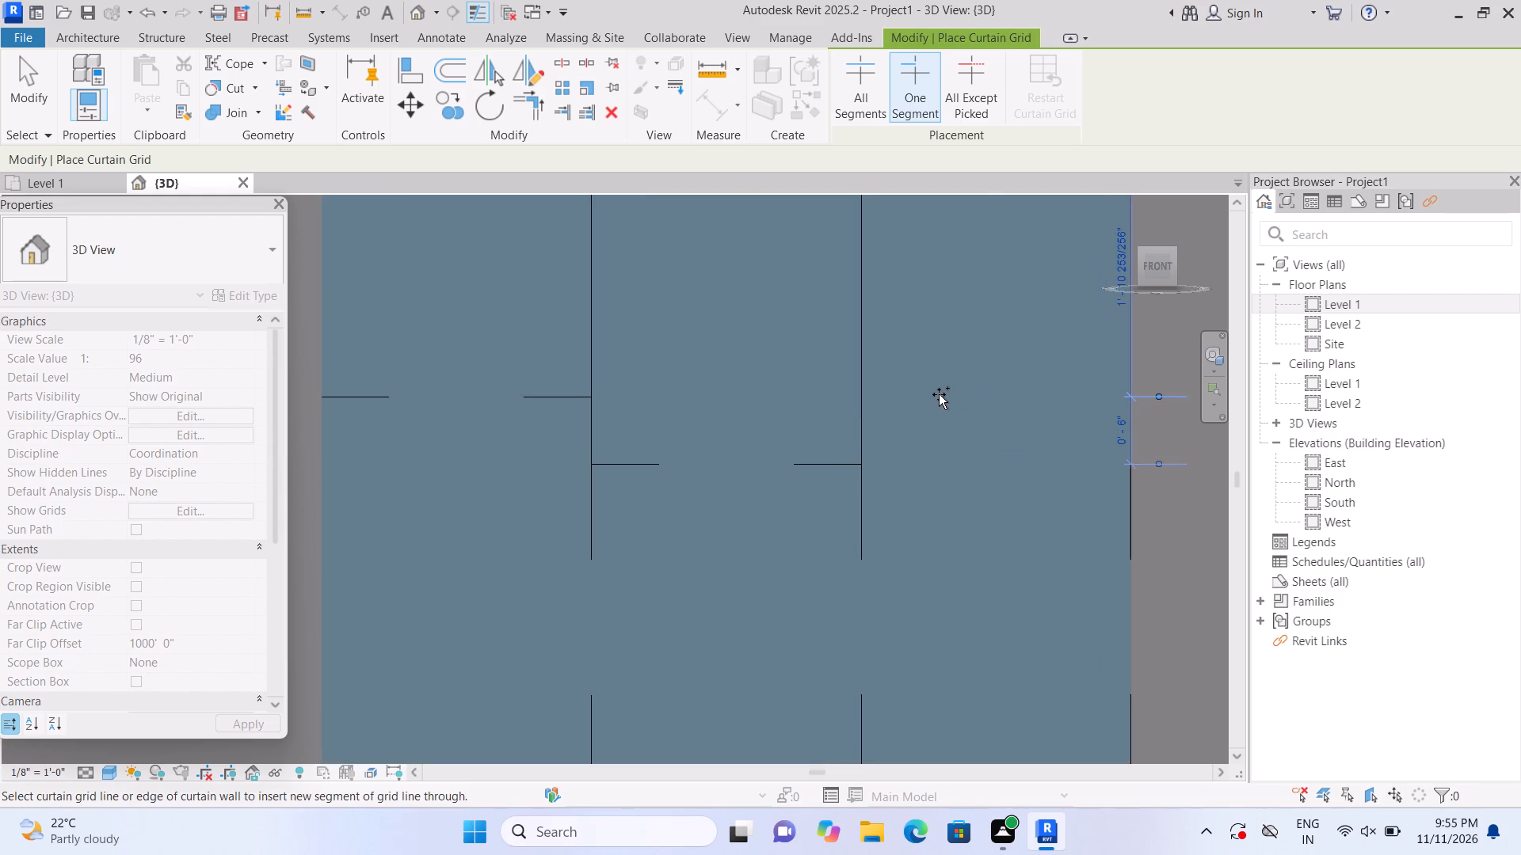
scroll(936, 387, "down", 1)
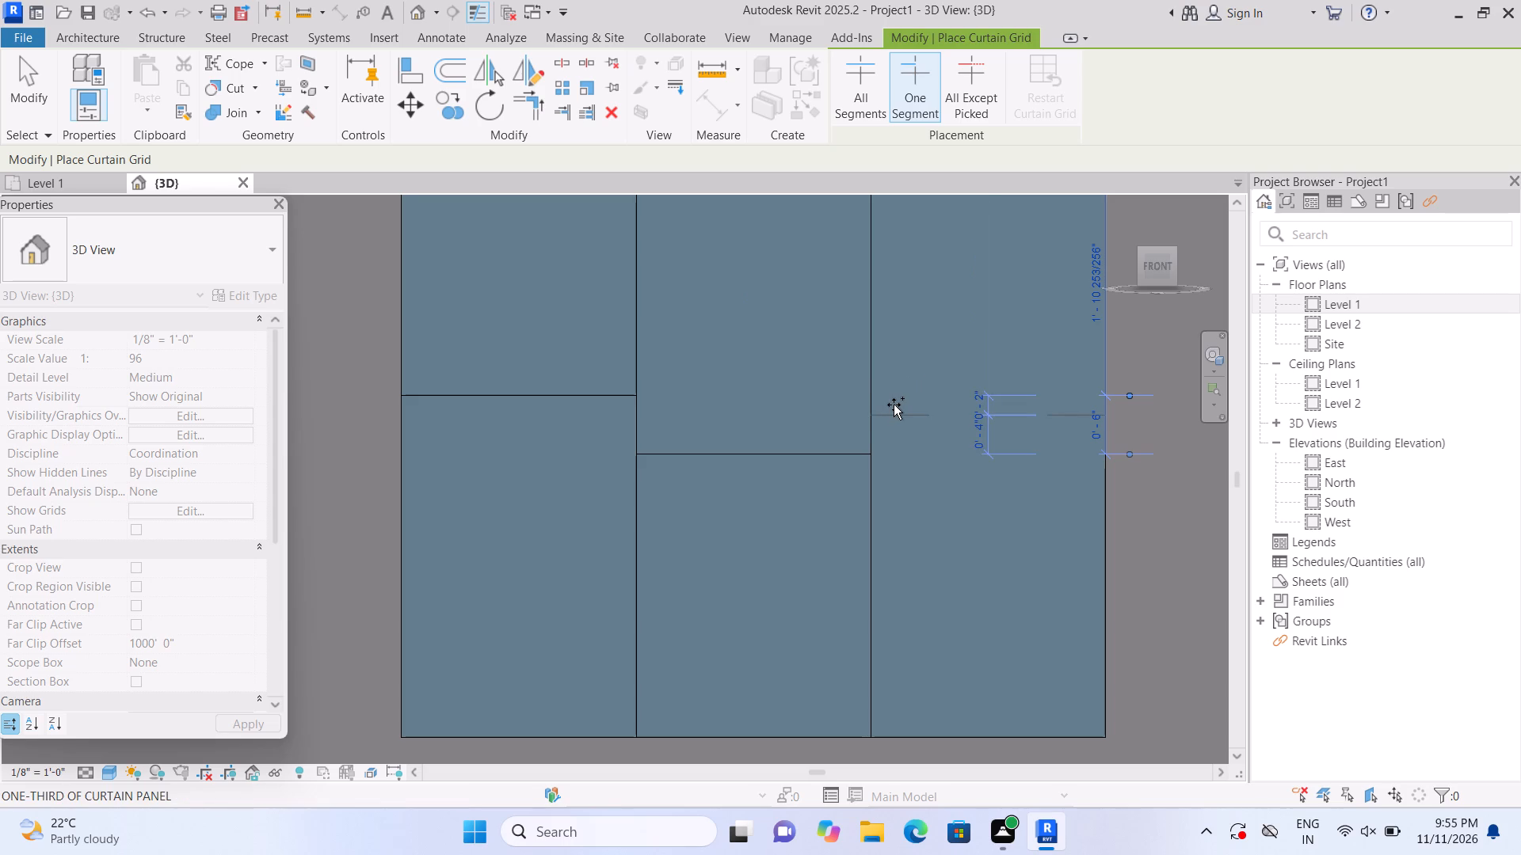
scroll(894, 405, "up", 1)
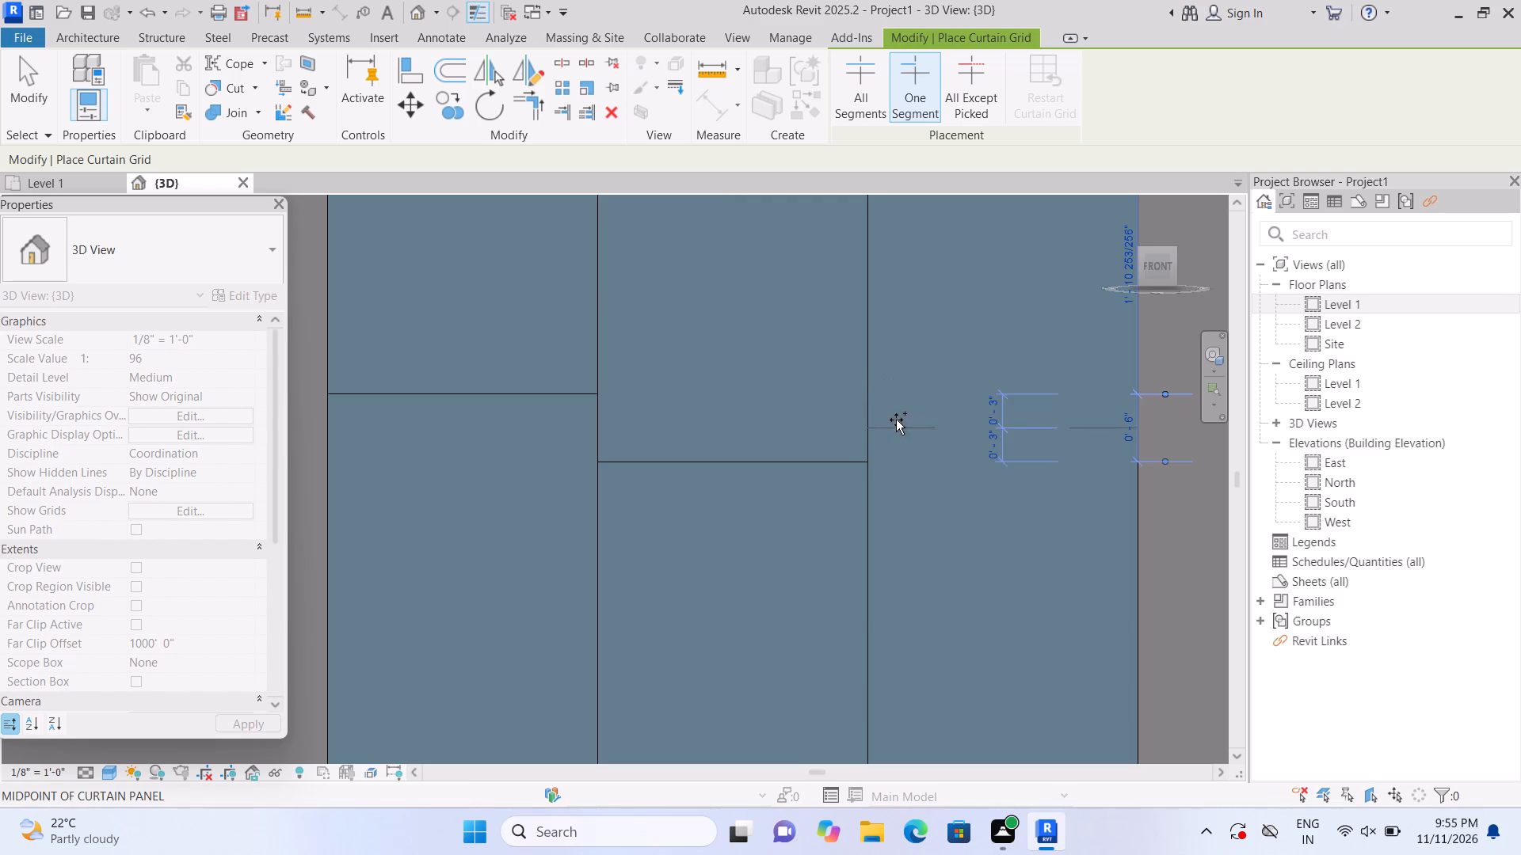
scroll(896, 420, "up", 1)
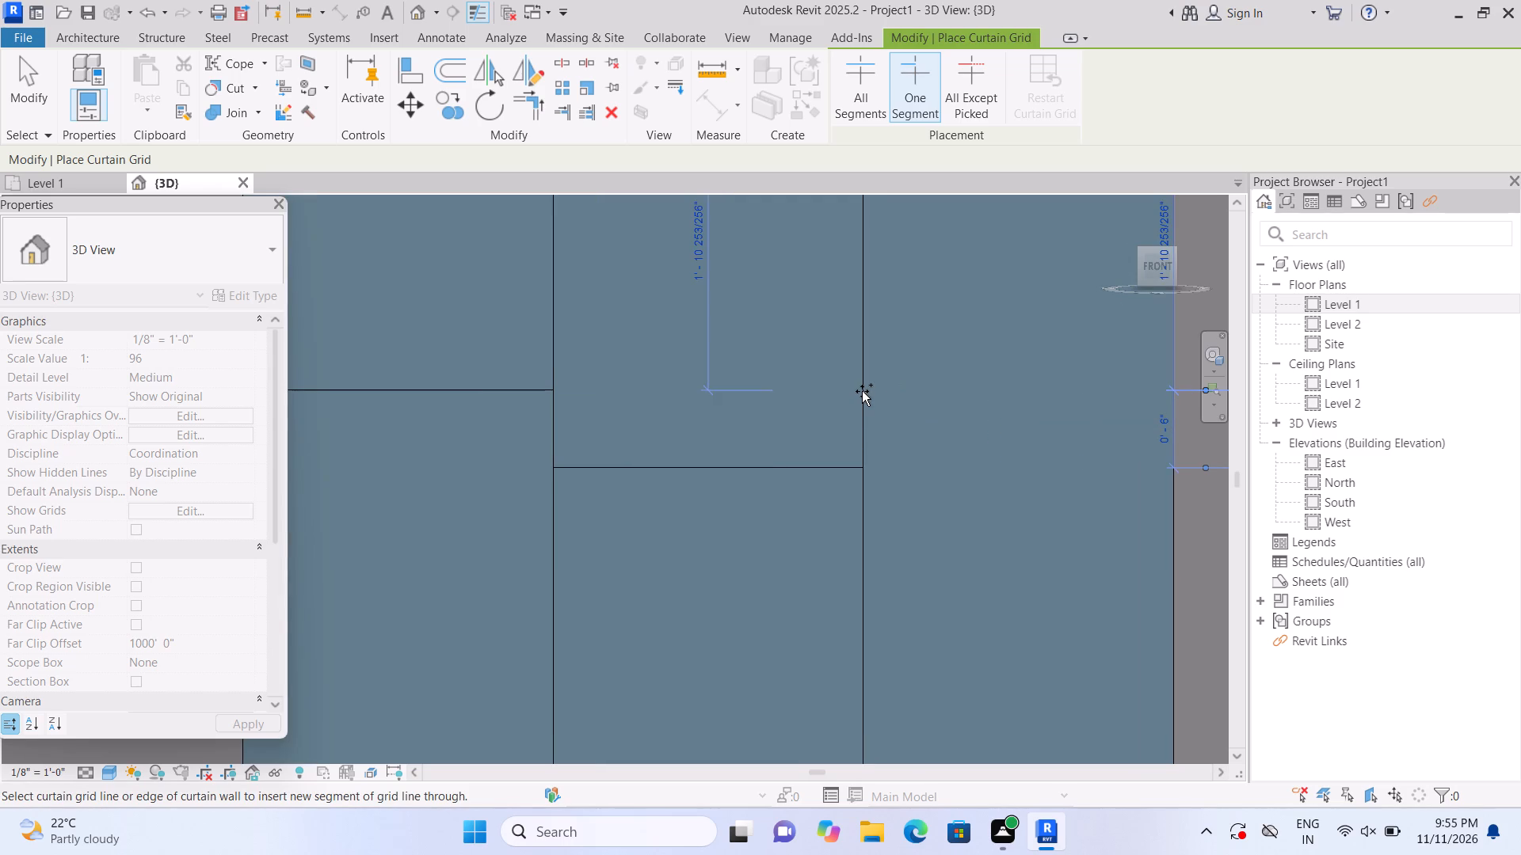
middle_click(909, 386)
middle_click_drag(917, 386, 970, 380)
scroll(971, 395, "down", 3)
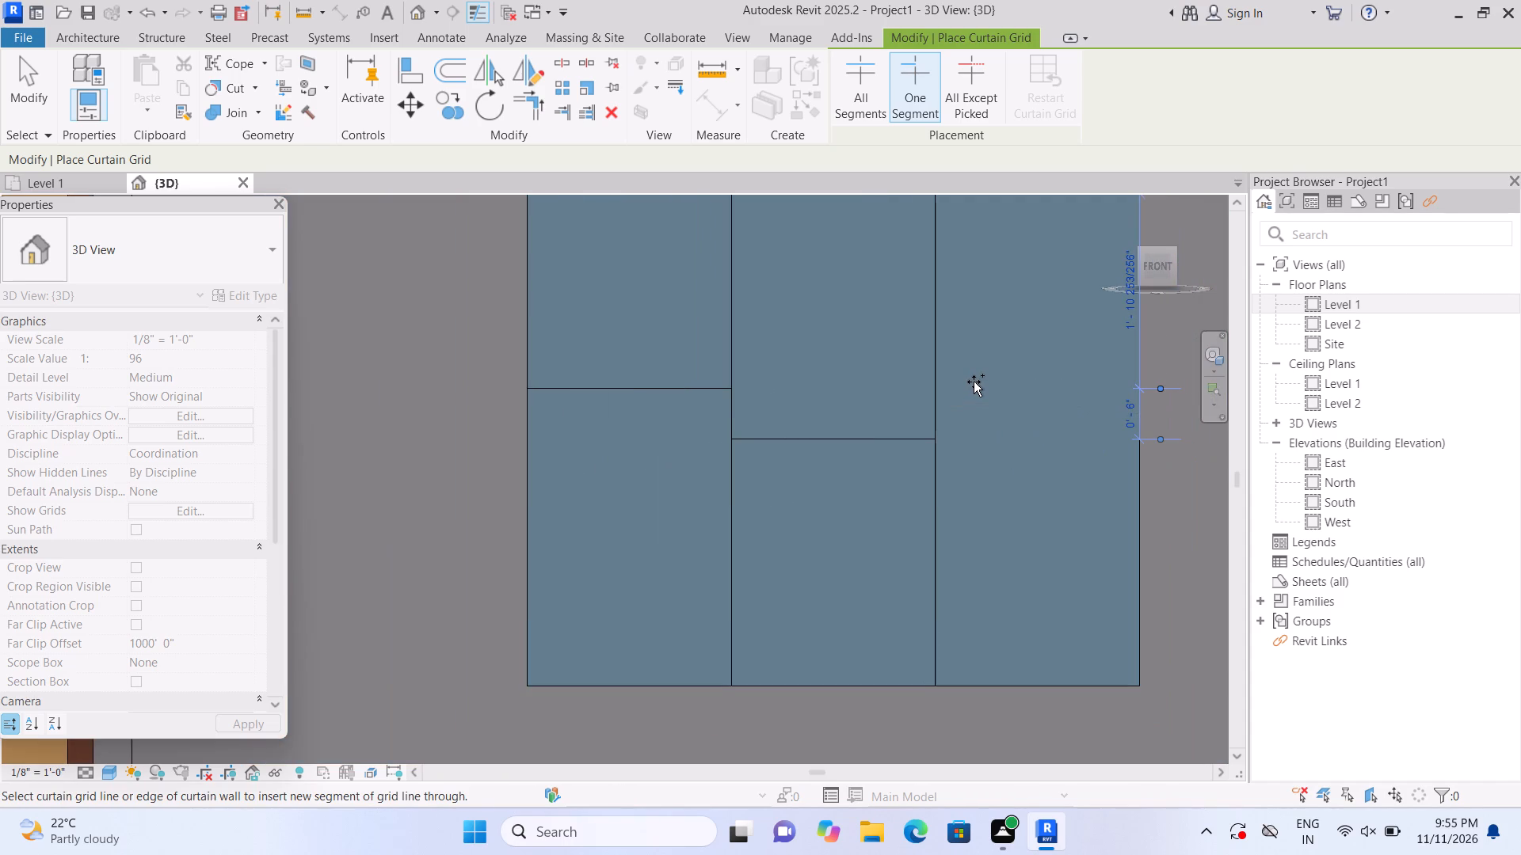
scroll(974, 380, "up", 2)
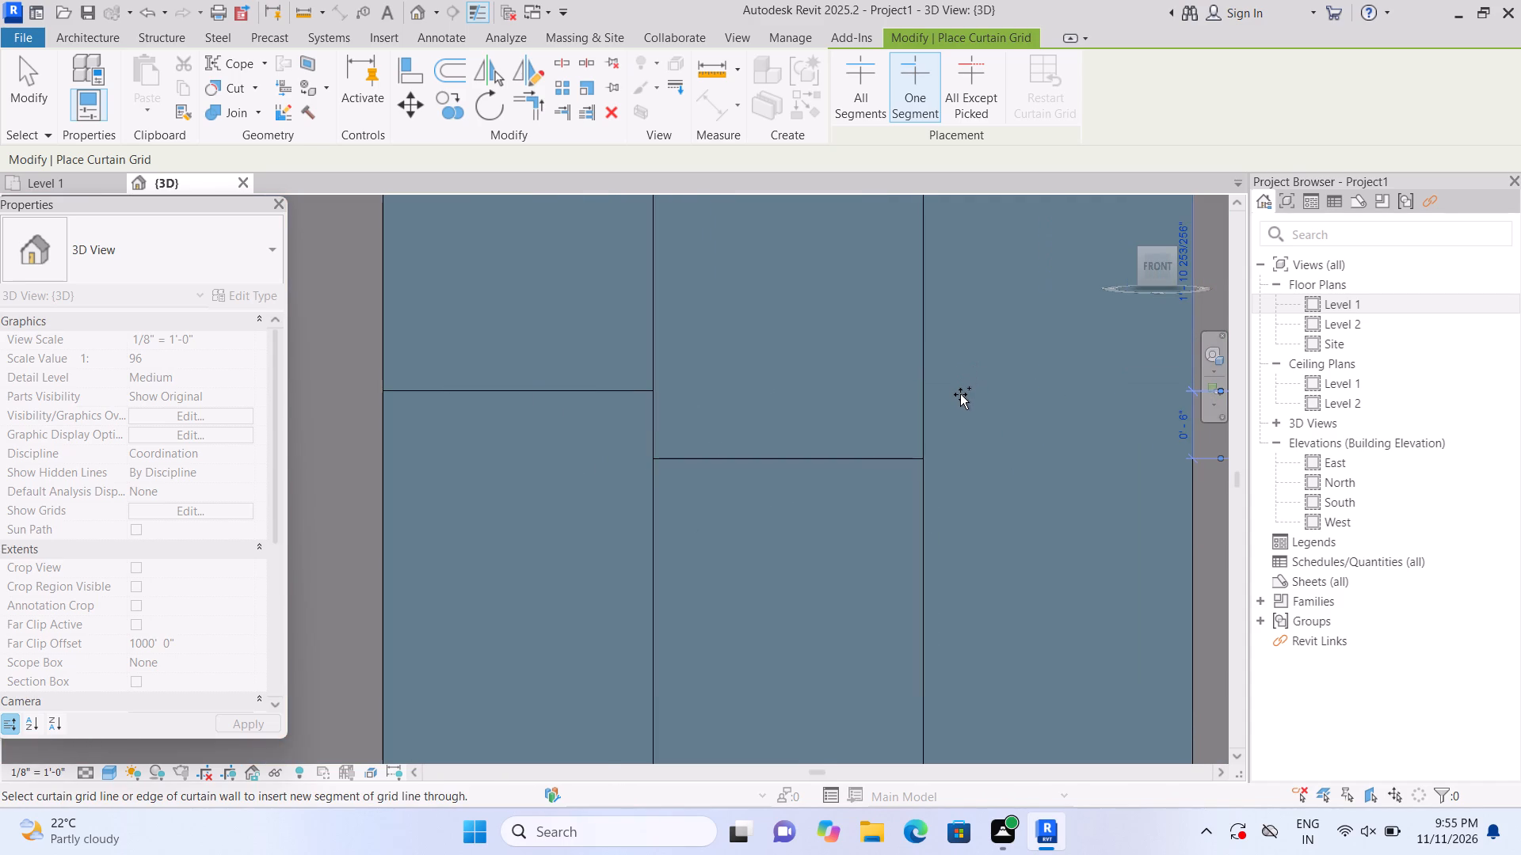
scroll(960, 394, "up", 1)
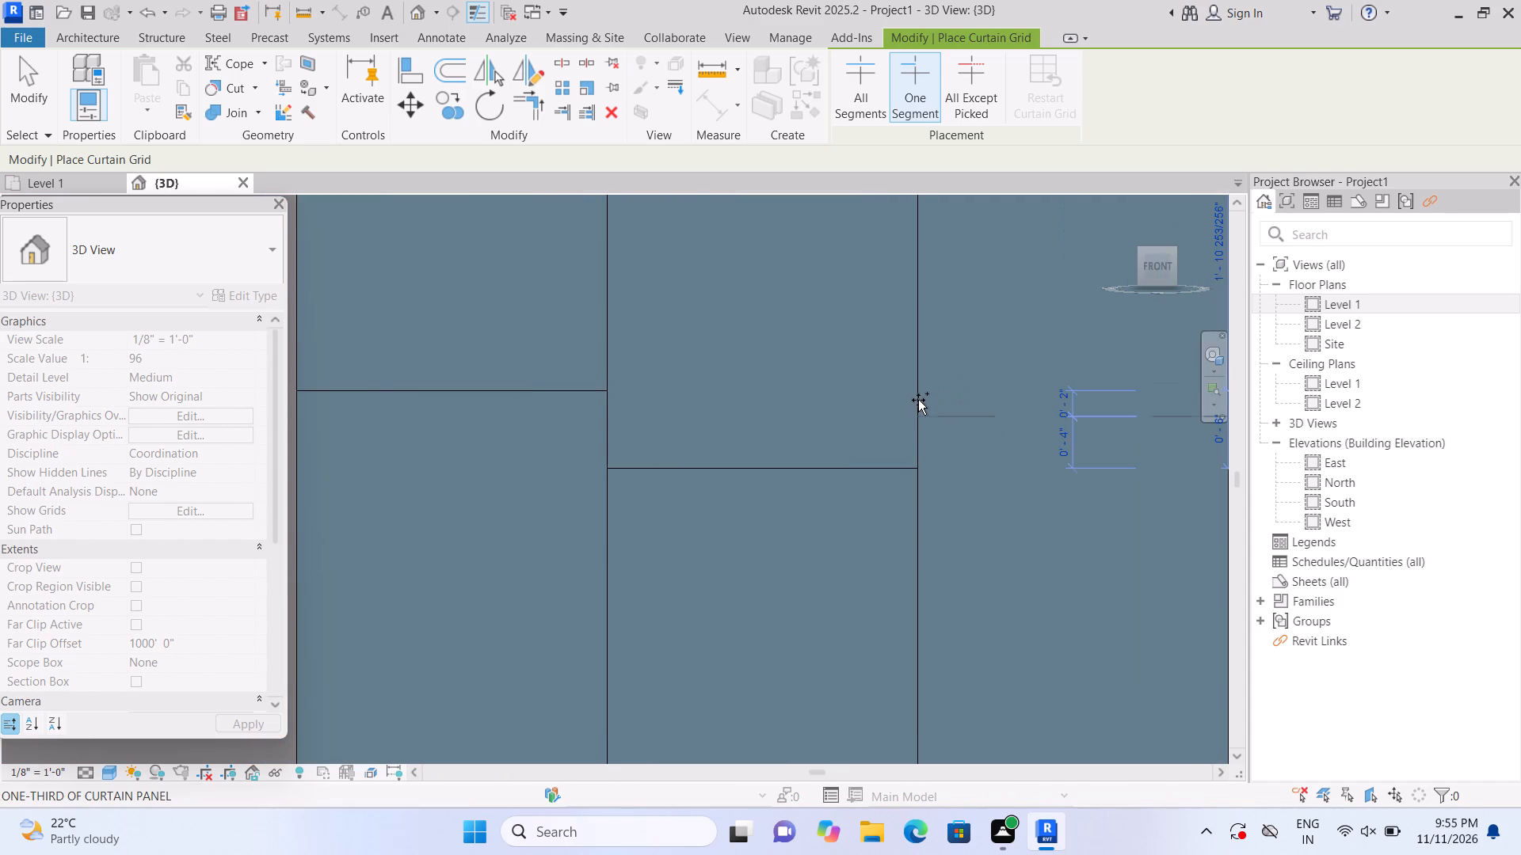
scroll(926, 401, "down", 1)
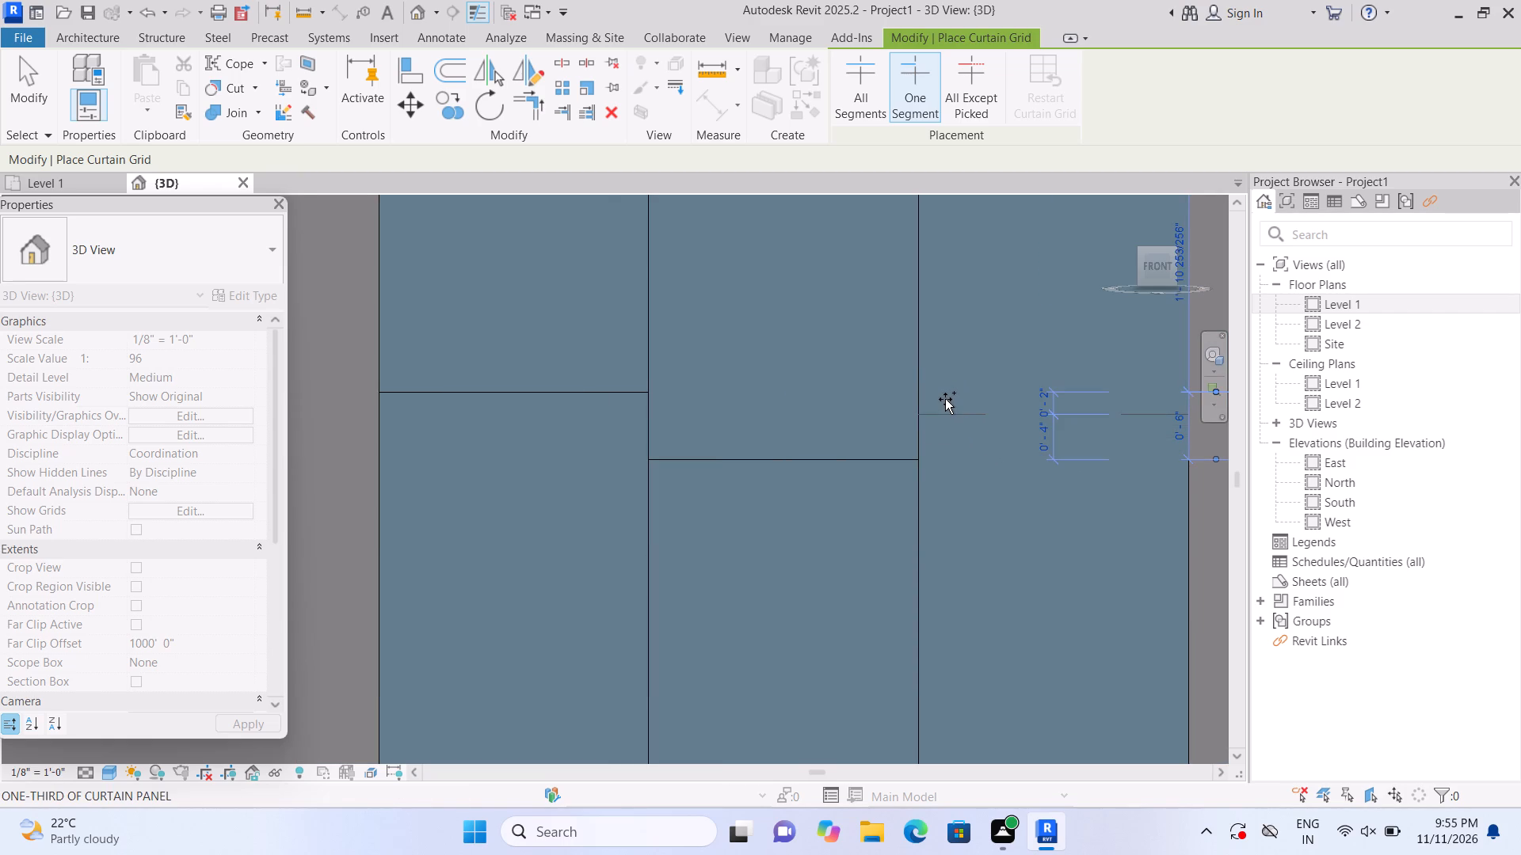
scroll(945, 399, "up", 1)
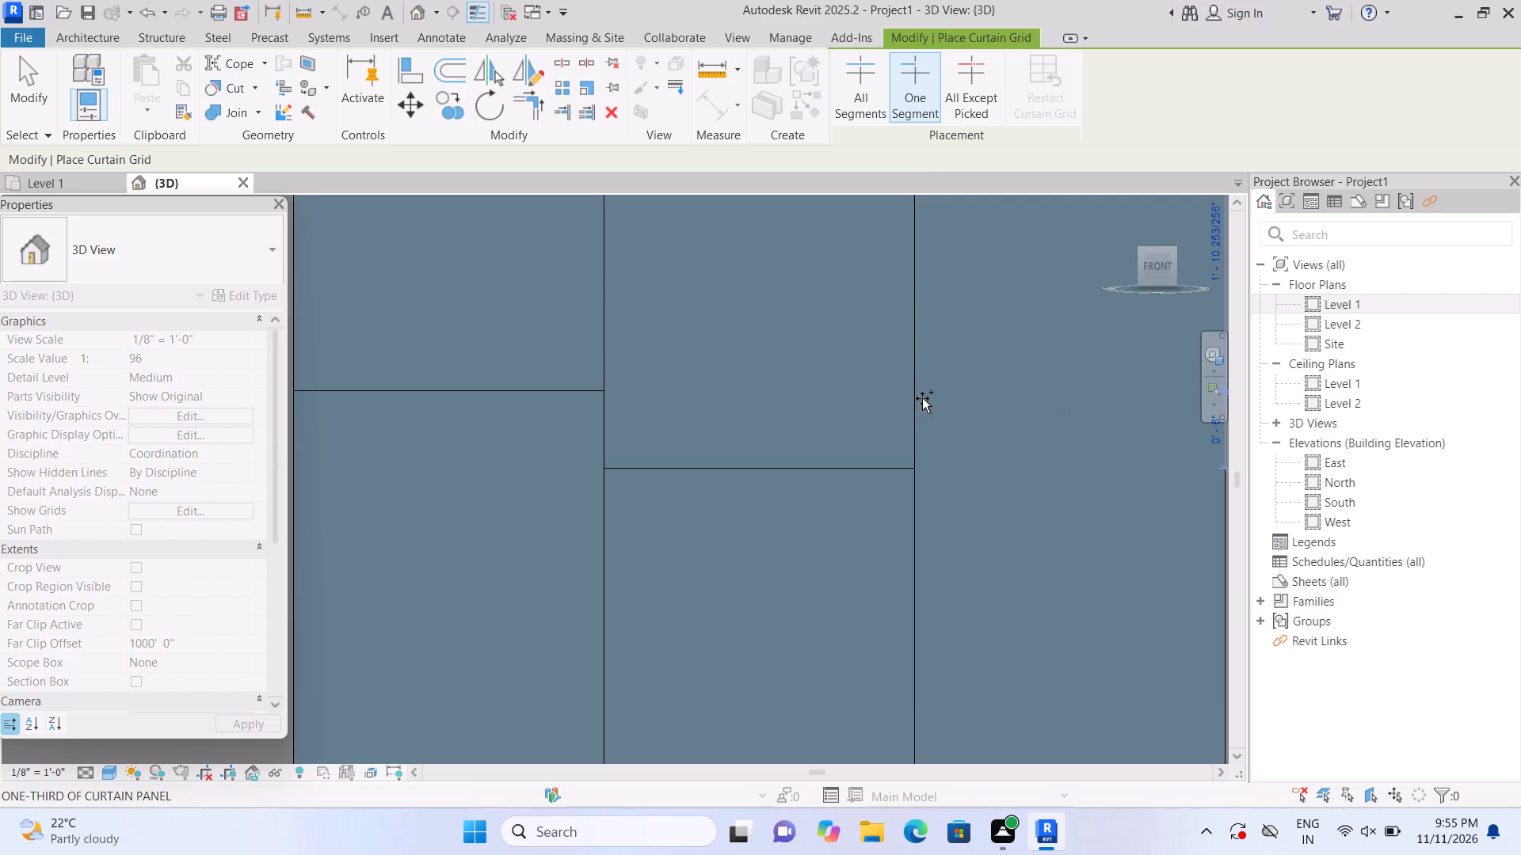
left_click(917, 412)
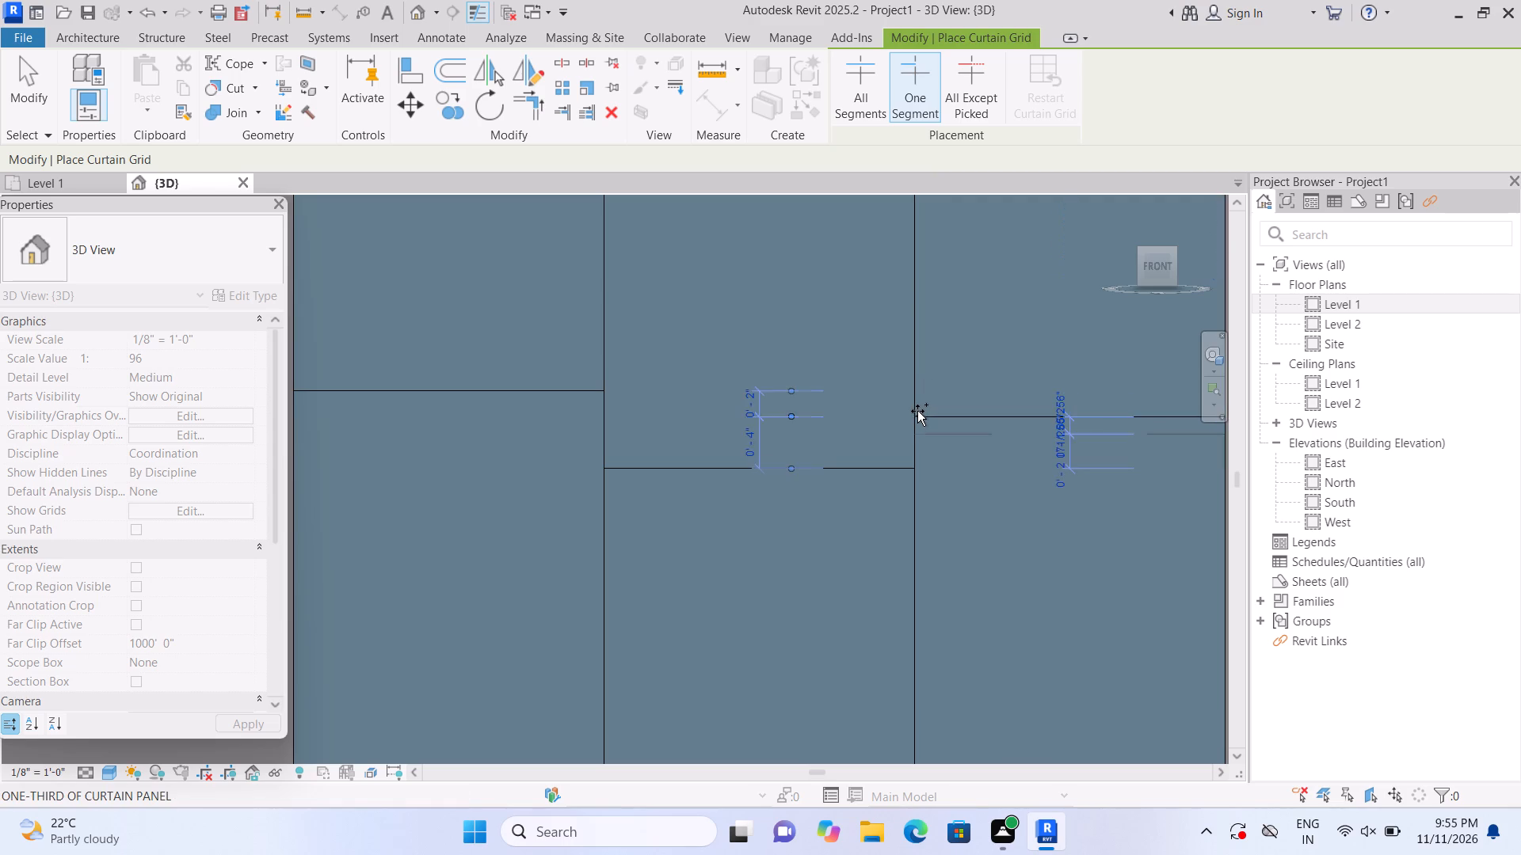
scroll(917, 410, "down", 4)
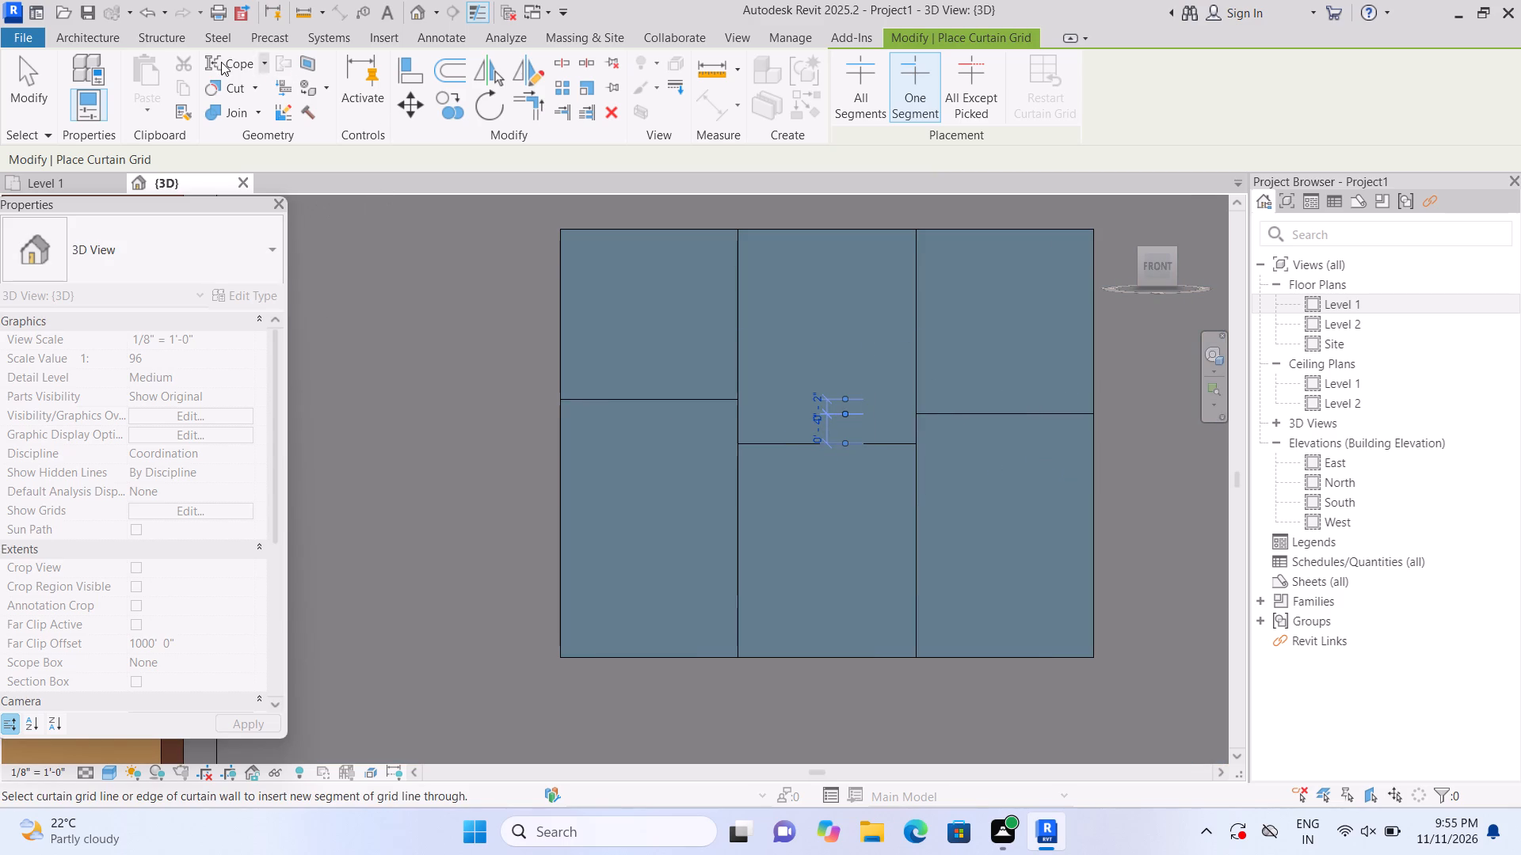
Place 2.5" x 5" rectangular mullions on all grid lines and the four outer edges of the 6' 0" wide curtain wall.
left_click(113, 35)
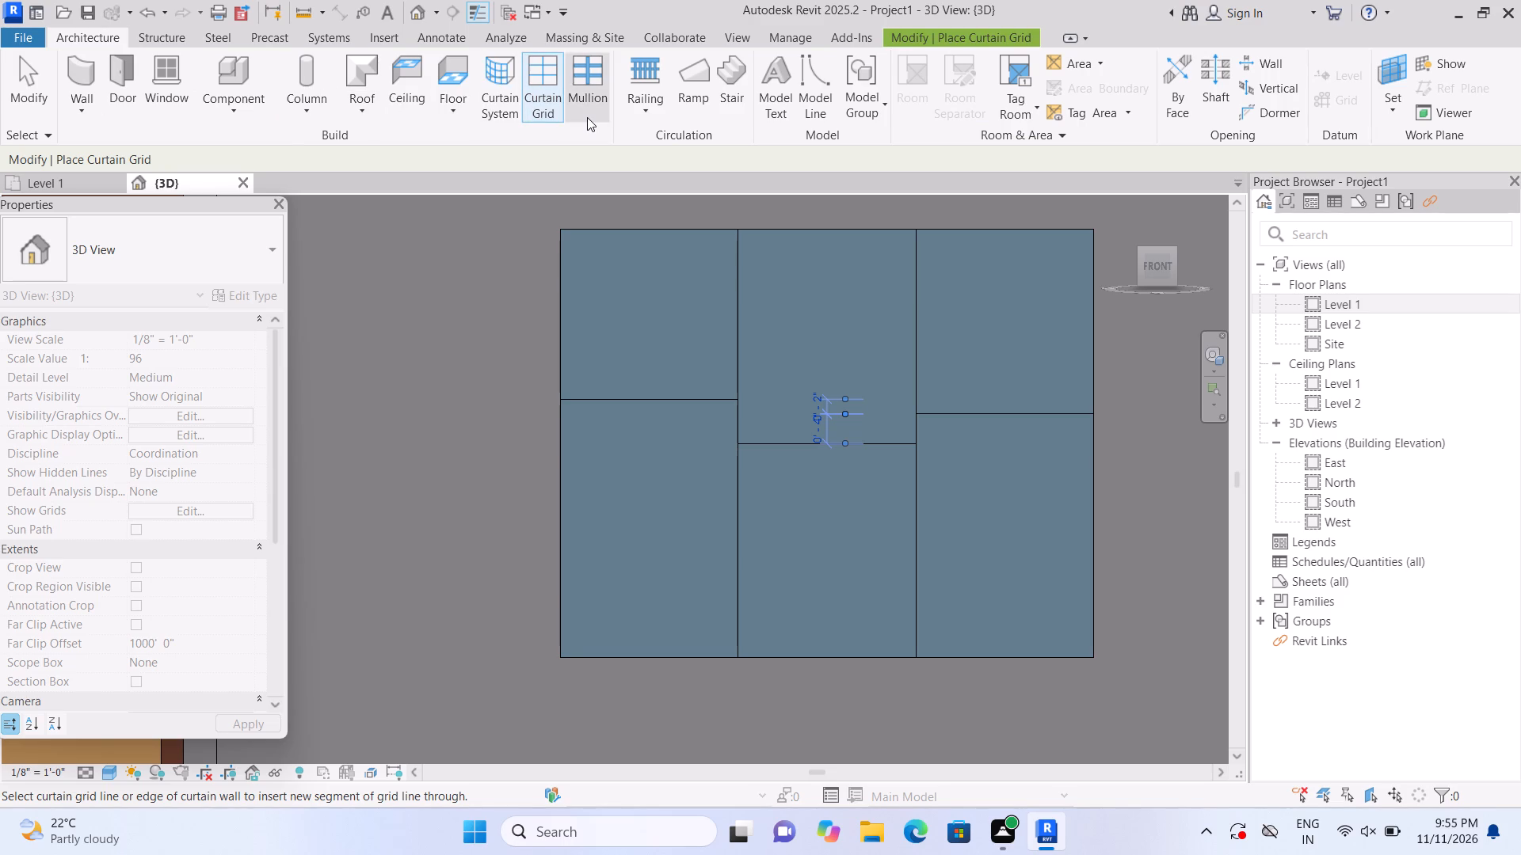
left_click(587, 117)
double_click(648, 391)
left_click(558, 361)
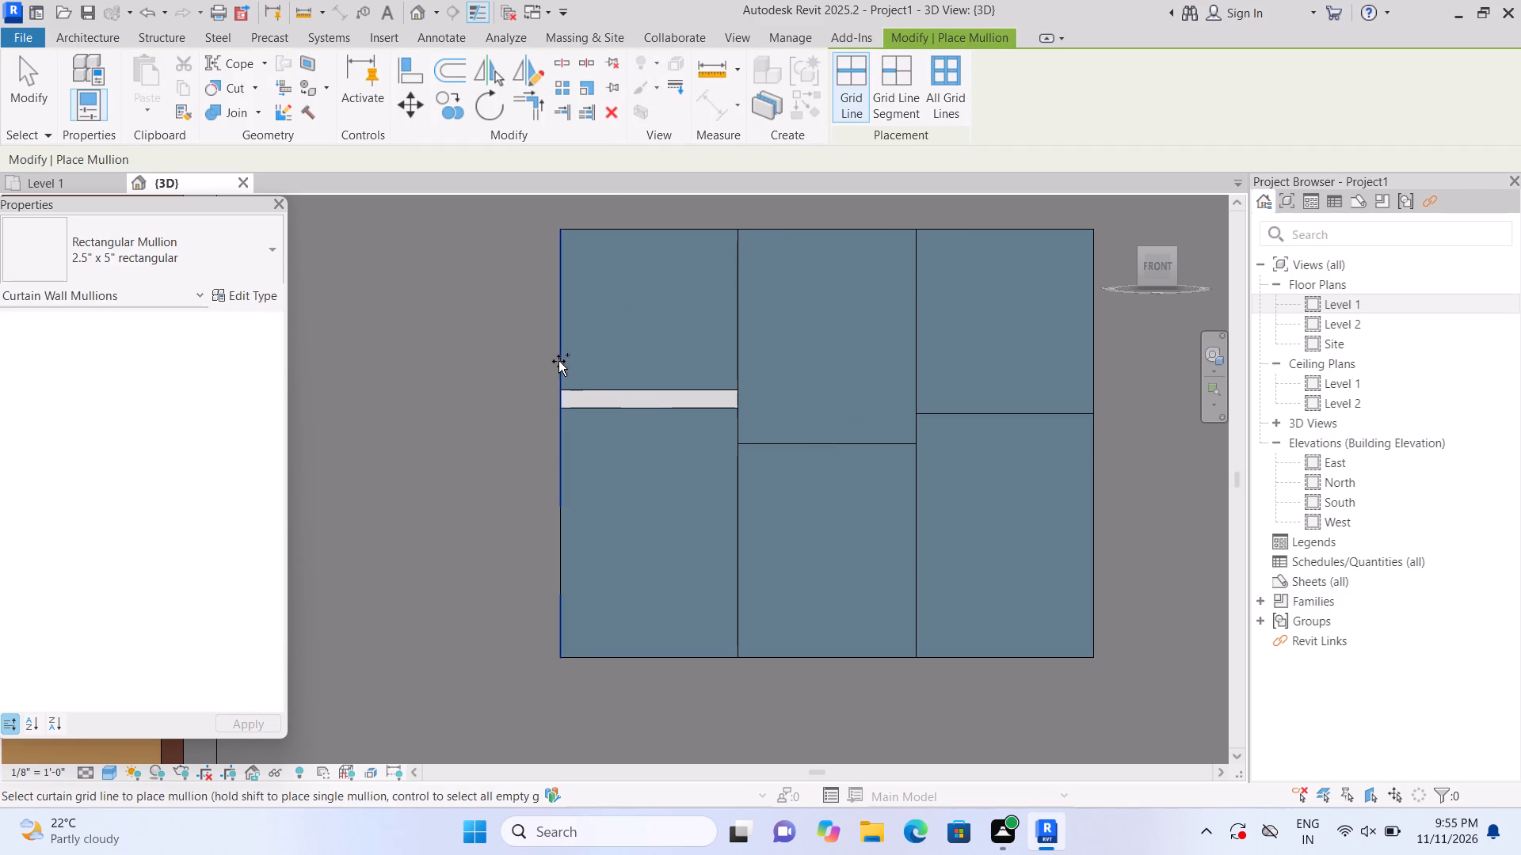
left_click(634, 241)
double_click(739, 317)
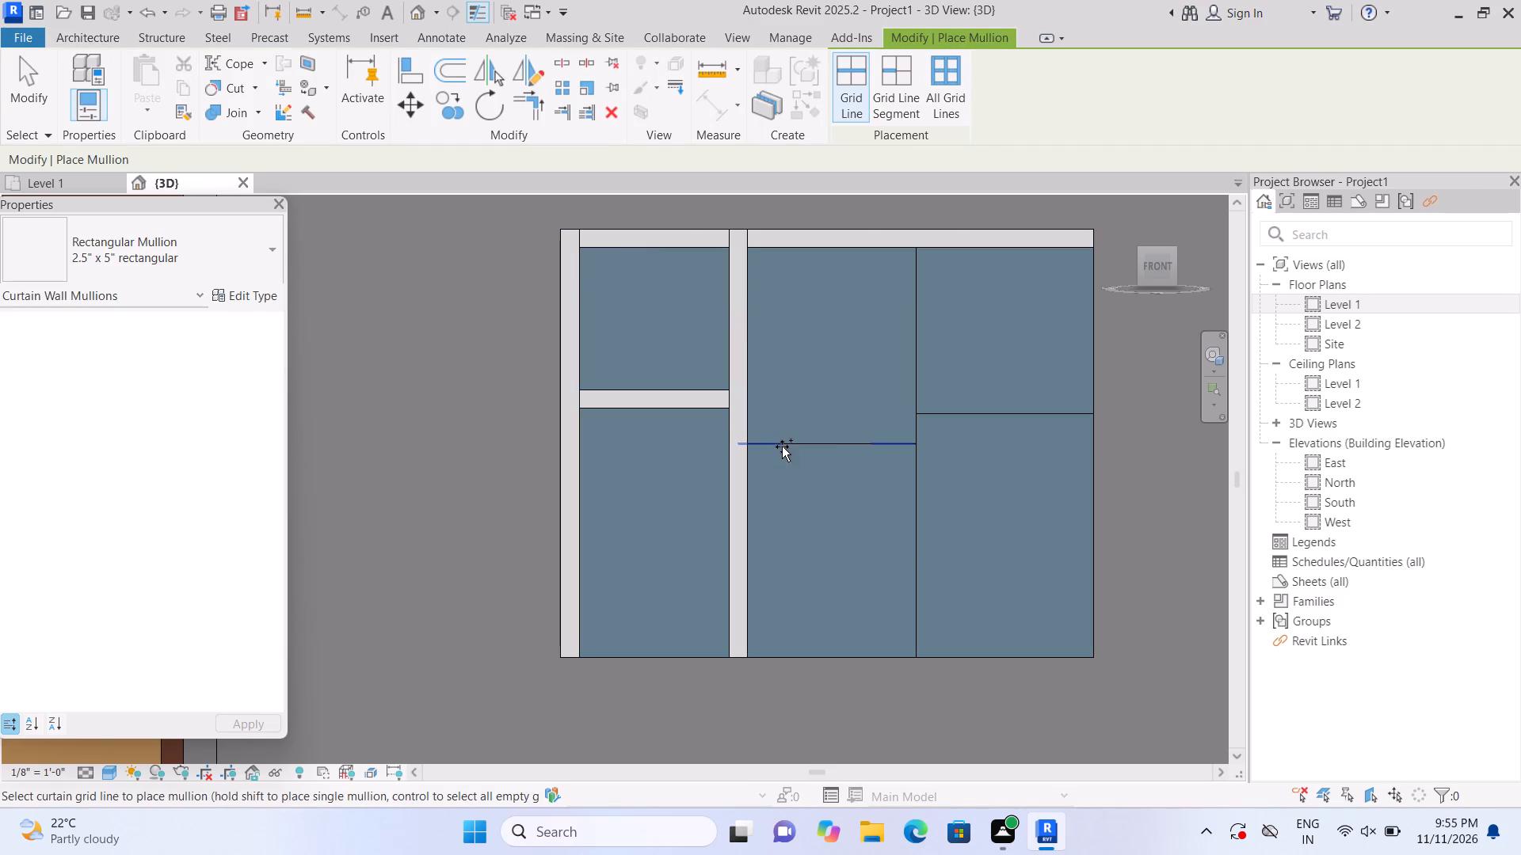
left_click(782, 446)
left_click(917, 358)
left_click(980, 401)
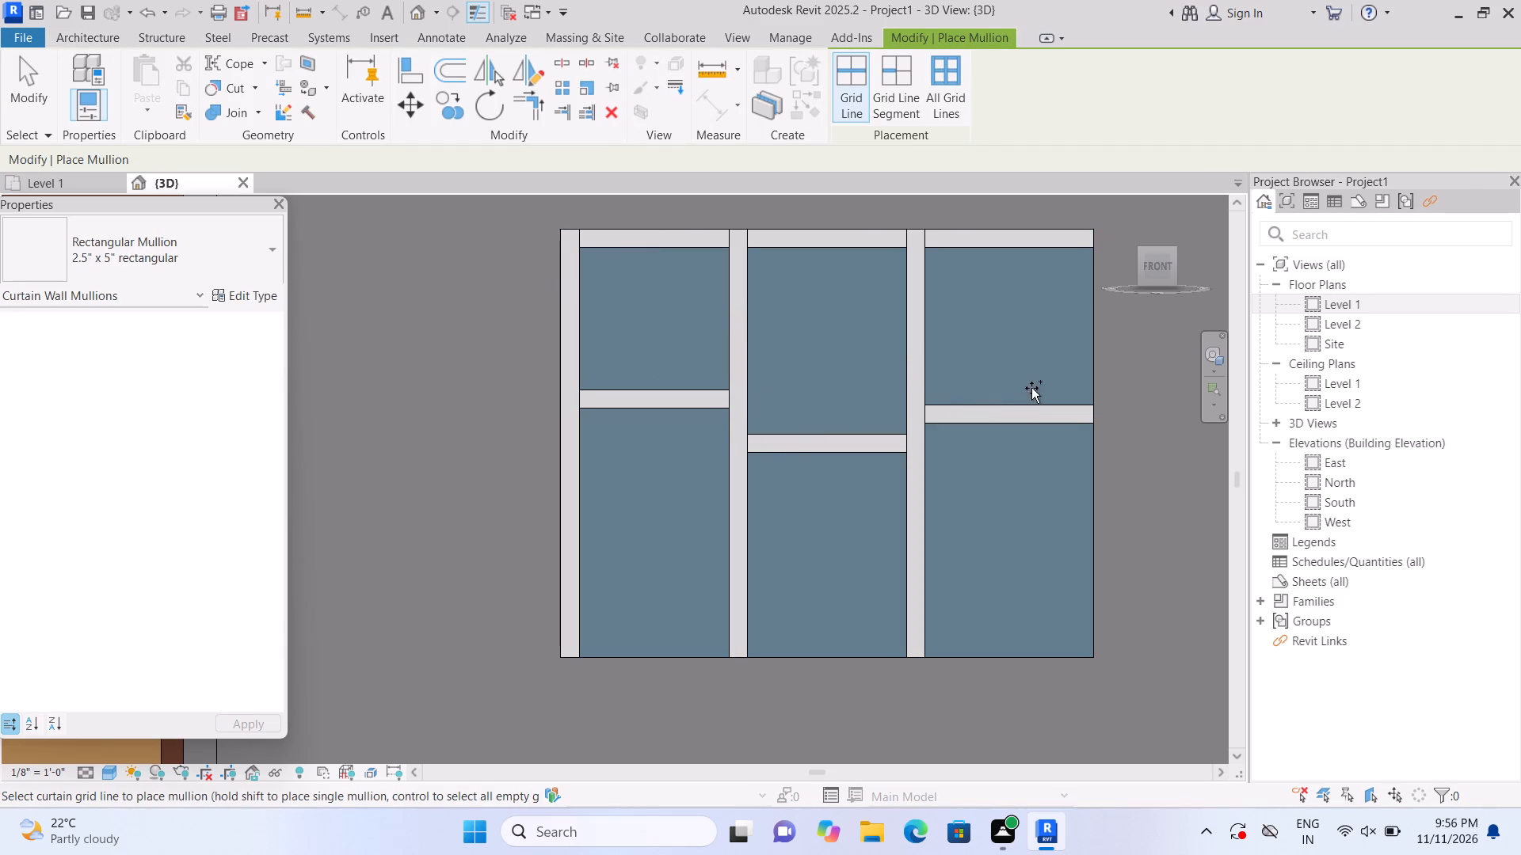
double_click(1084, 378)
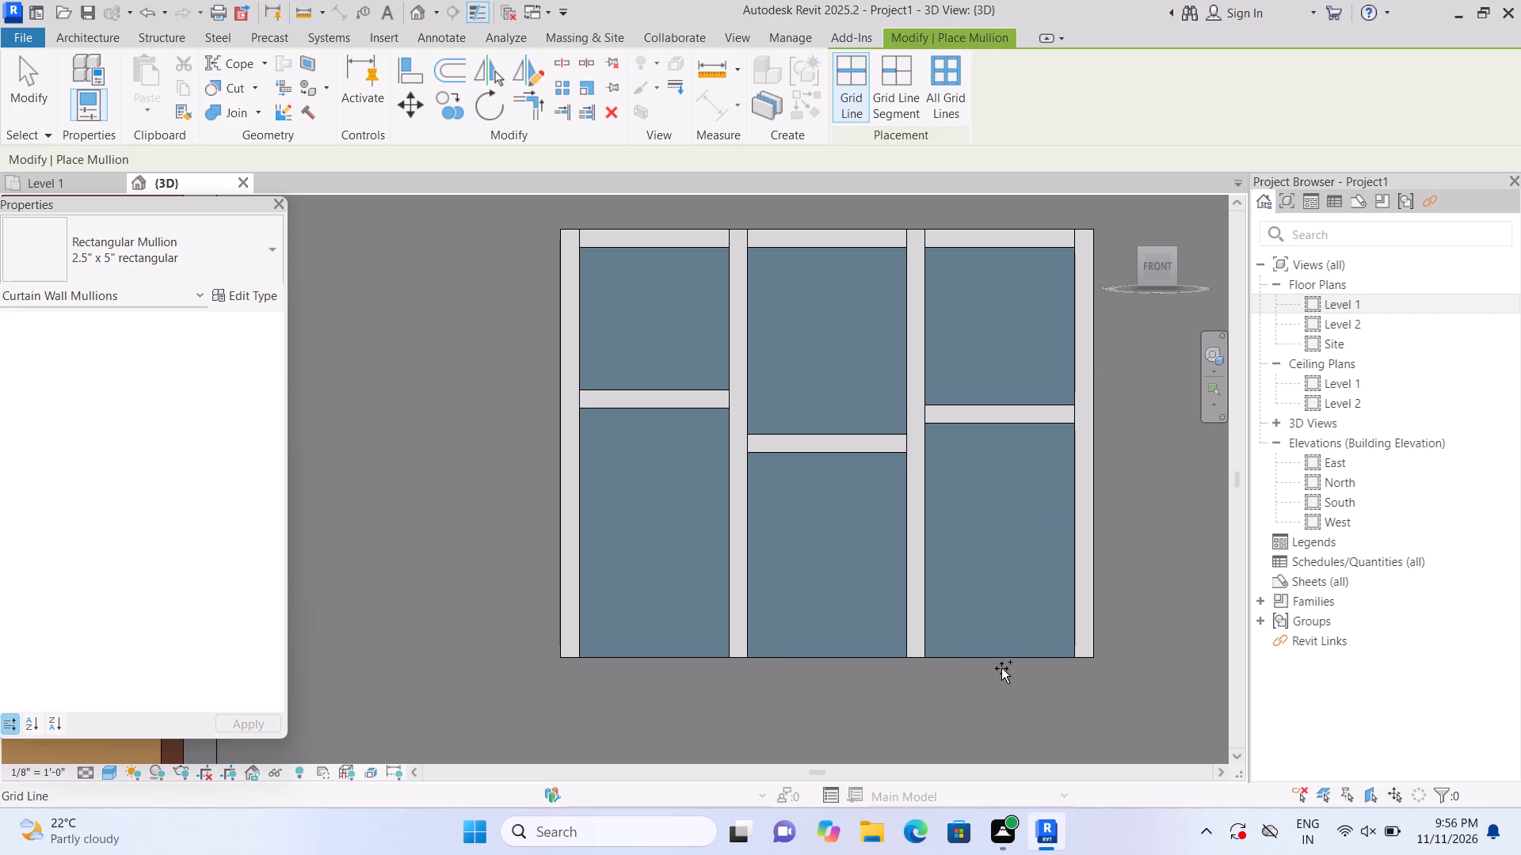
left_click(997, 652)
scroll(992, 648, "down", 8)
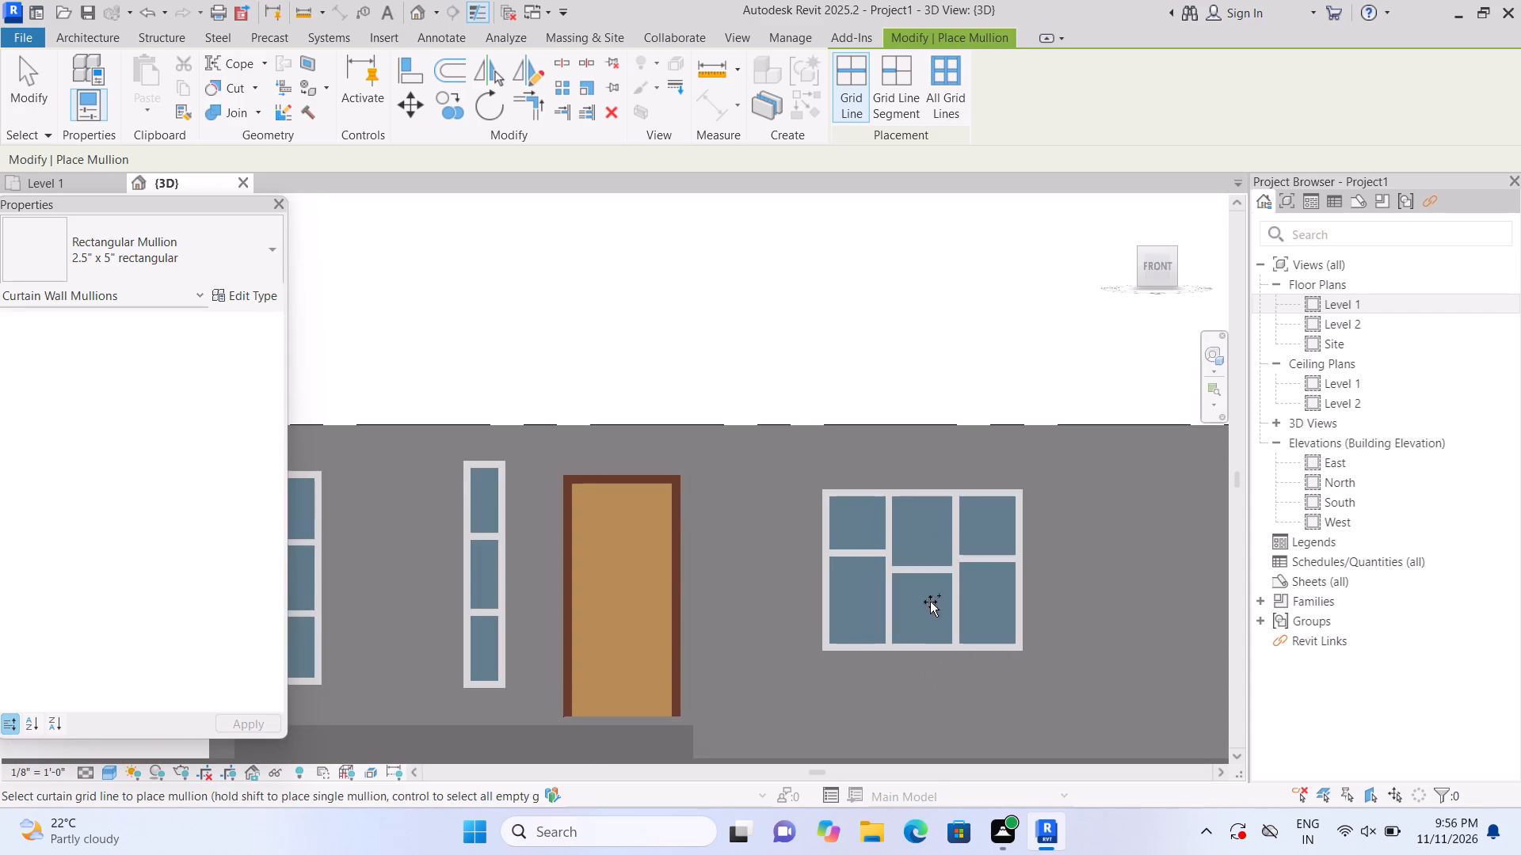
middle_click_drag(873, 406, 275, 321)
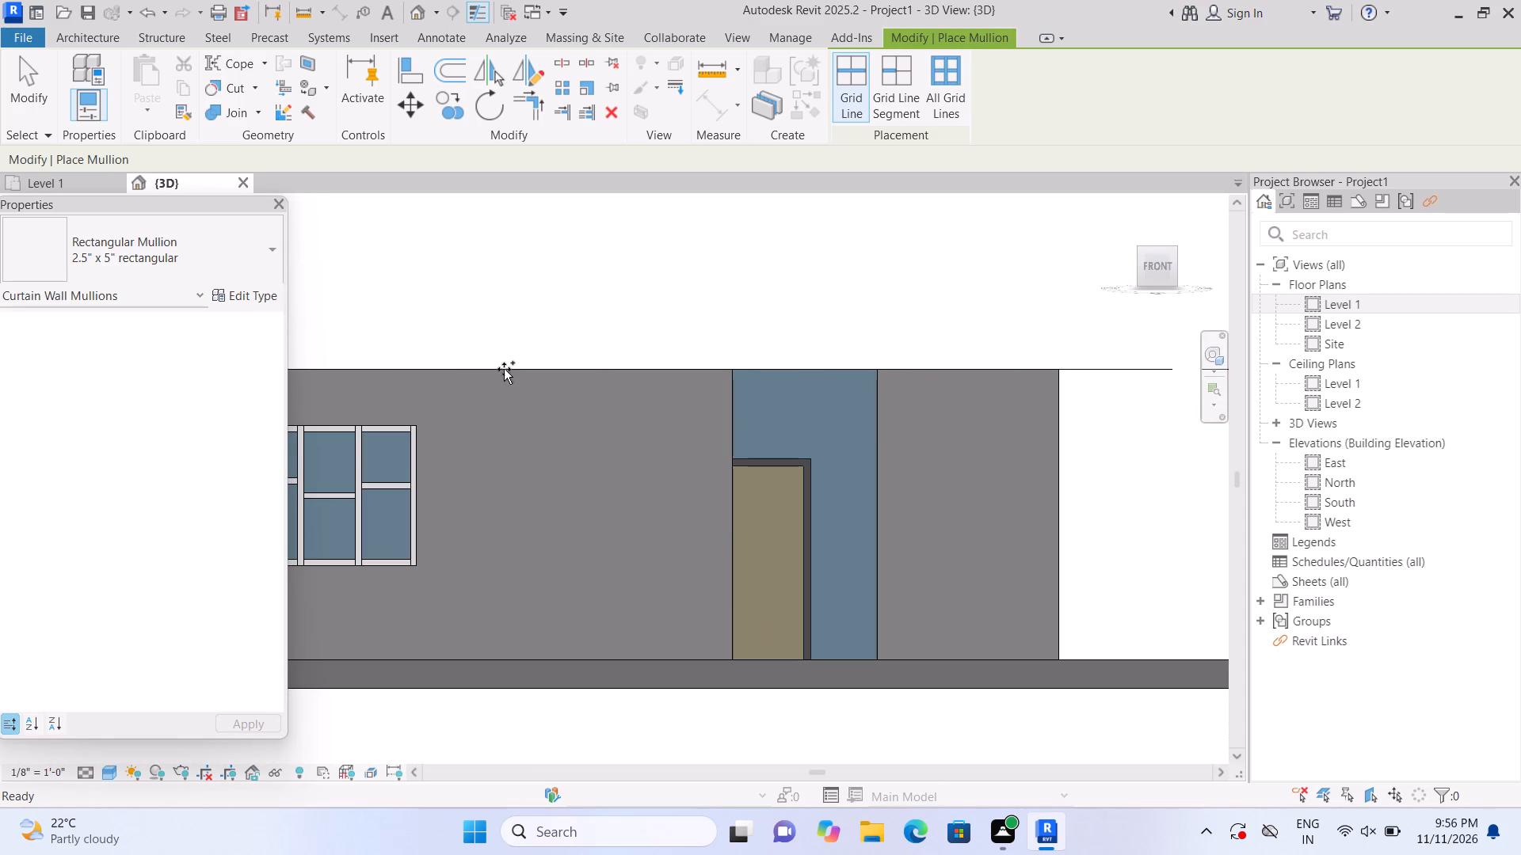
key("Escape")
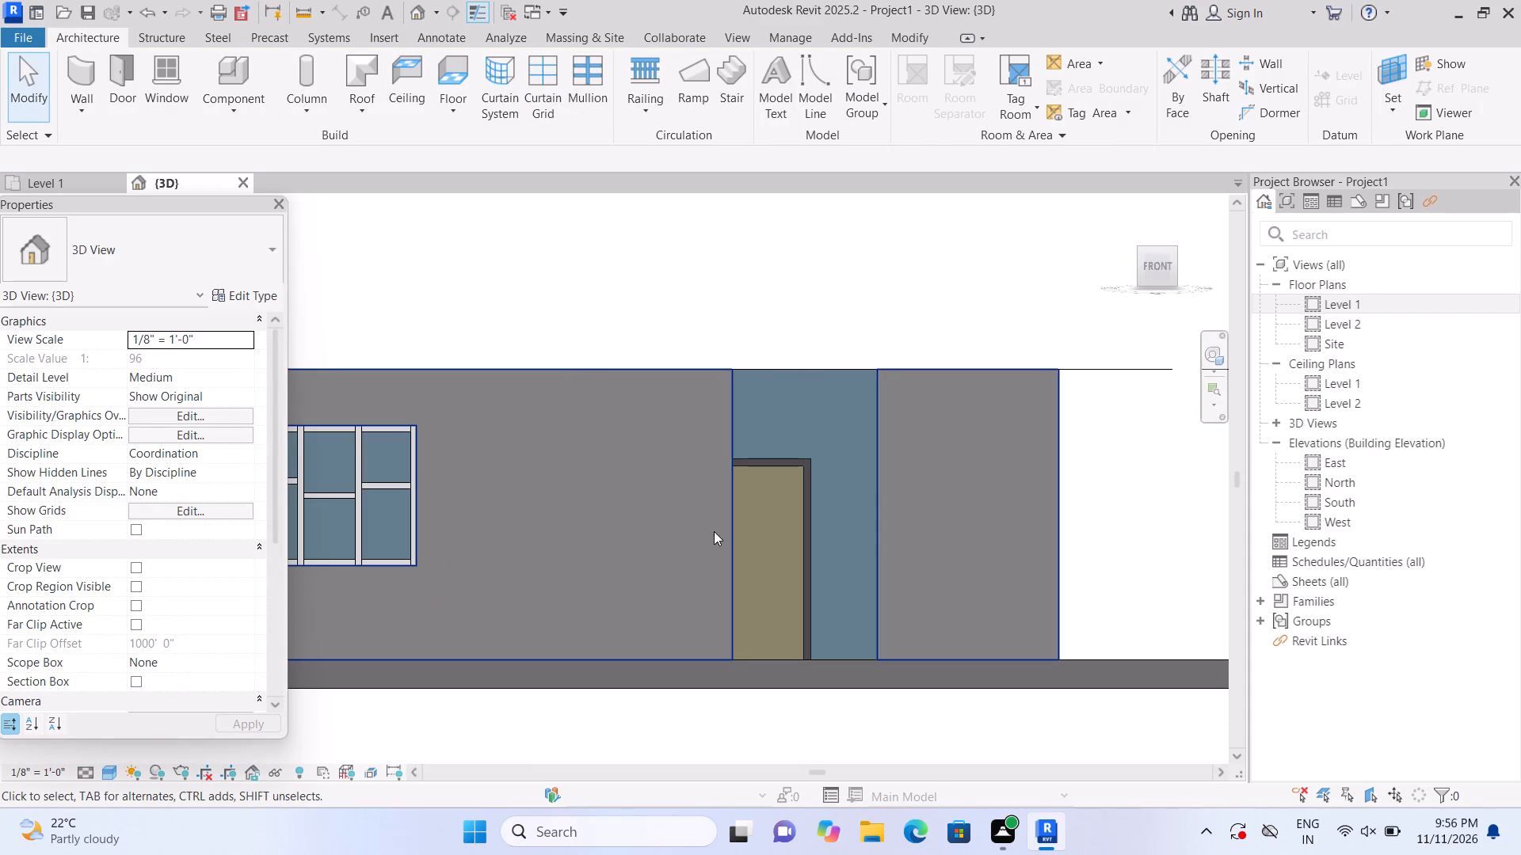
Widen the full-height curtain wall in front of the door to 7' 0" by extending its east and west ends.
scroll(714, 530, "up", 1)
scroll(627, 466, "down", 2)
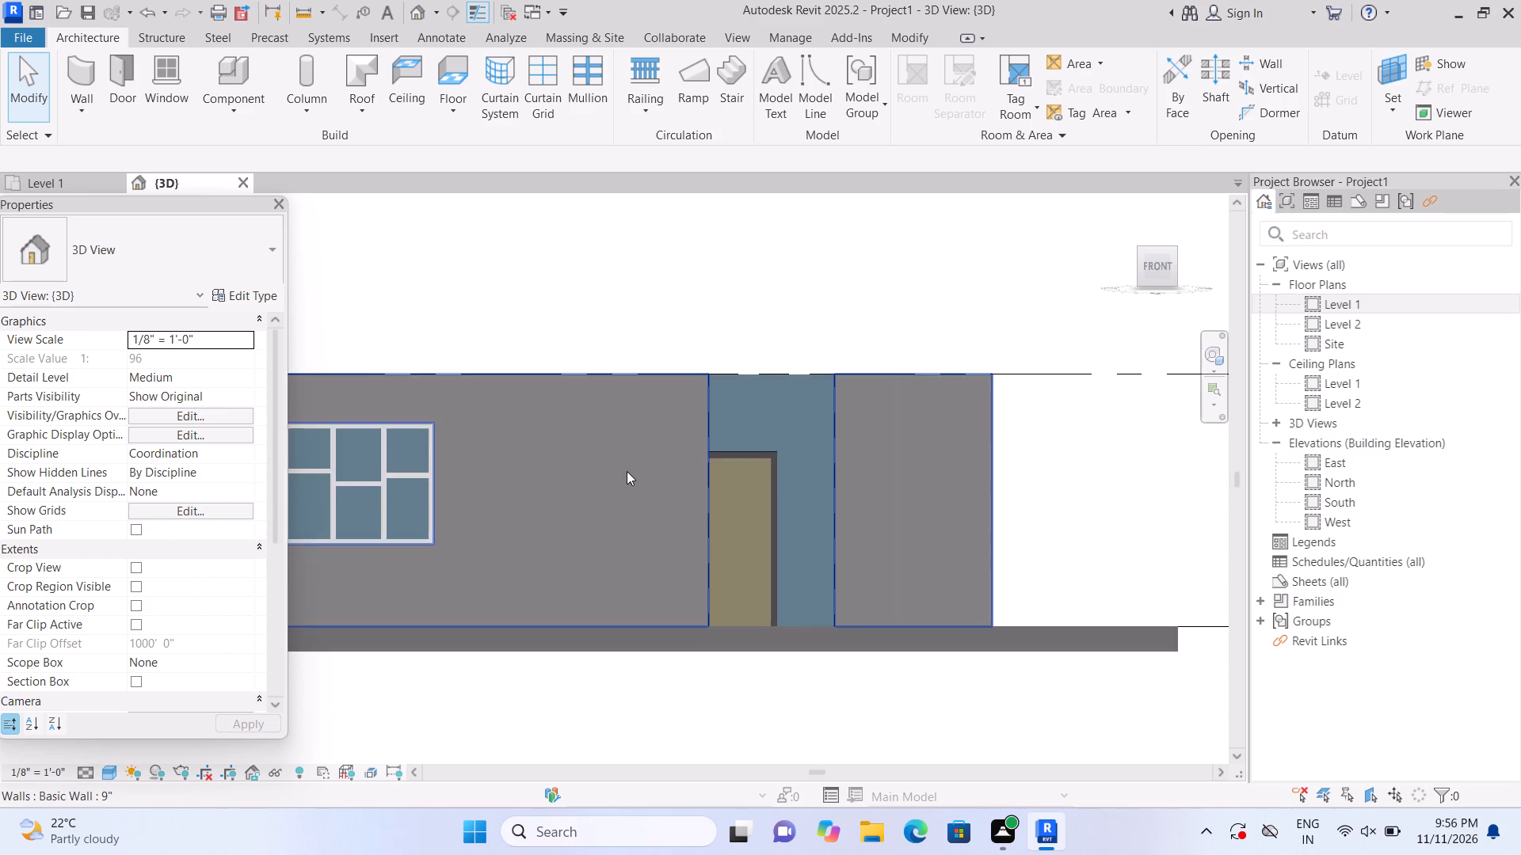
scroll(754, 709, "up", 3)
scroll(800, 536, "down", 1)
middle_click(825, 534)
scroll(797, 493, "down", 1)
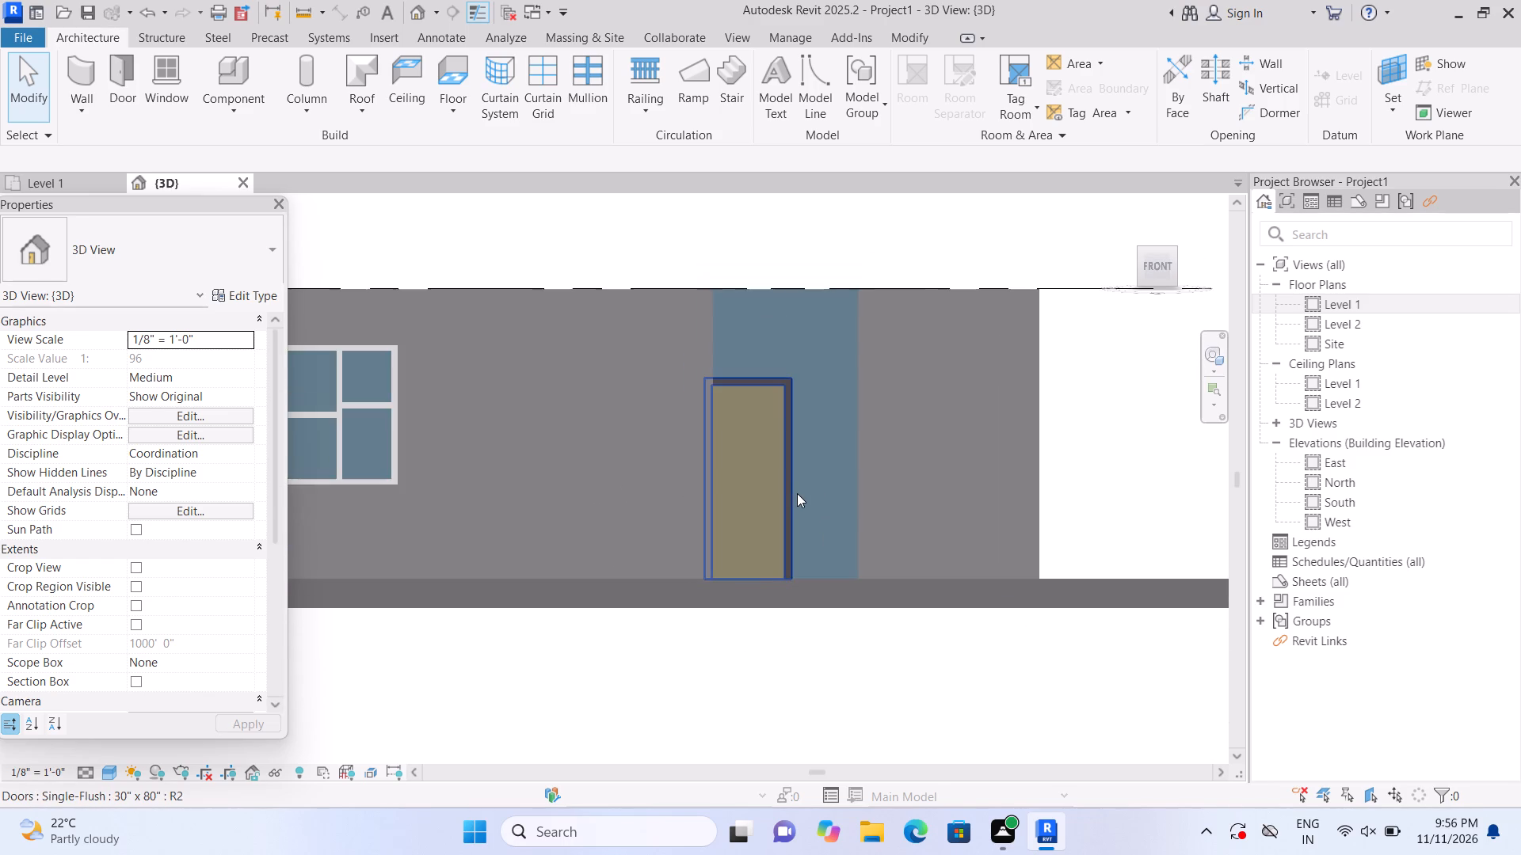
scroll(797, 491, "up", 1)
left_click(831, 420)
scroll(832, 420, "up", 1)
scroll(832, 420, "down", 2)
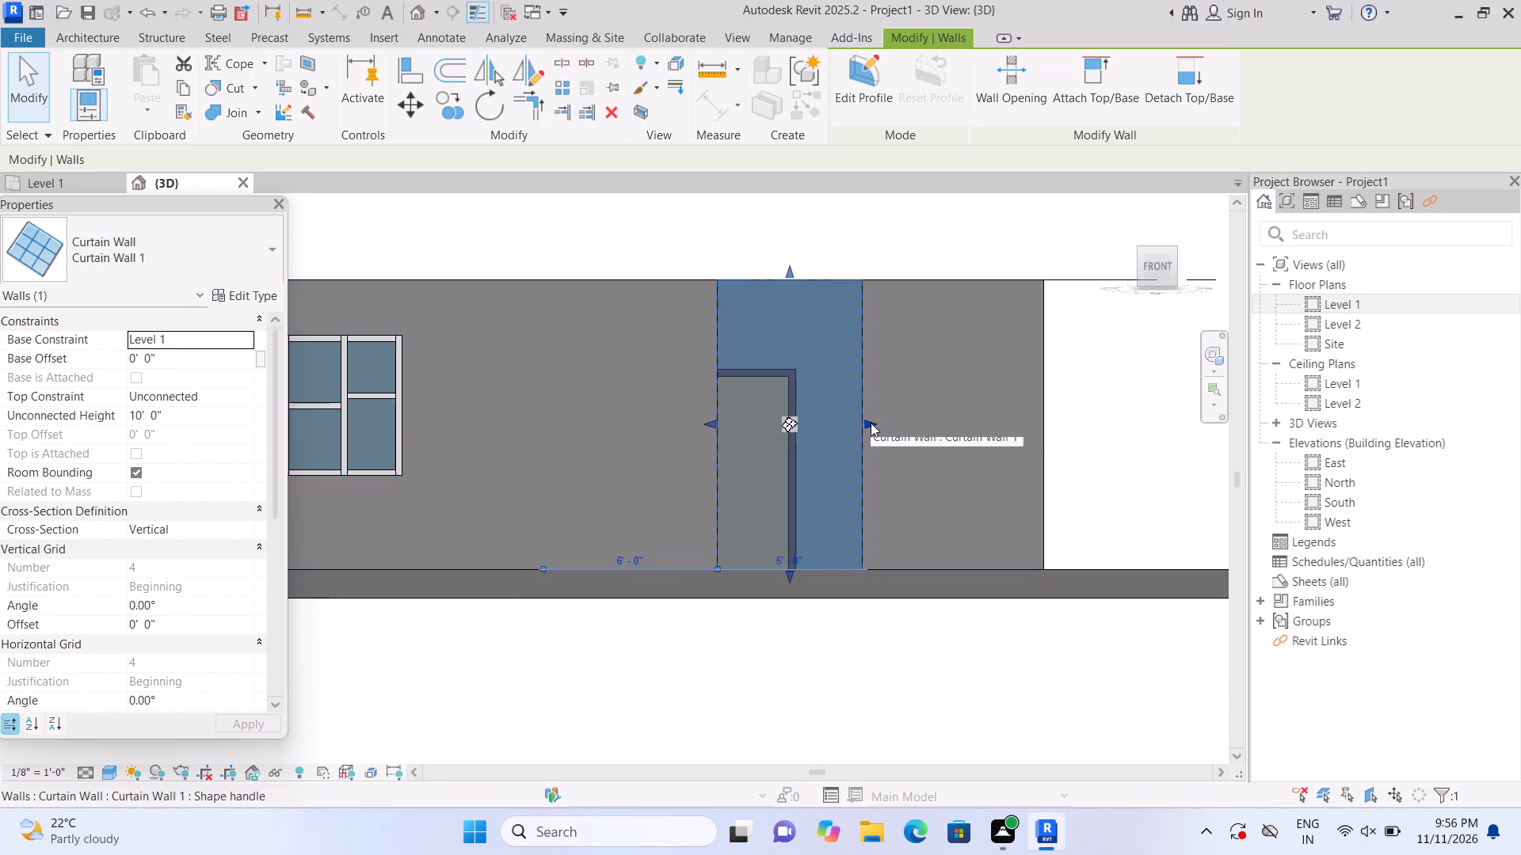
double_click(871, 423)
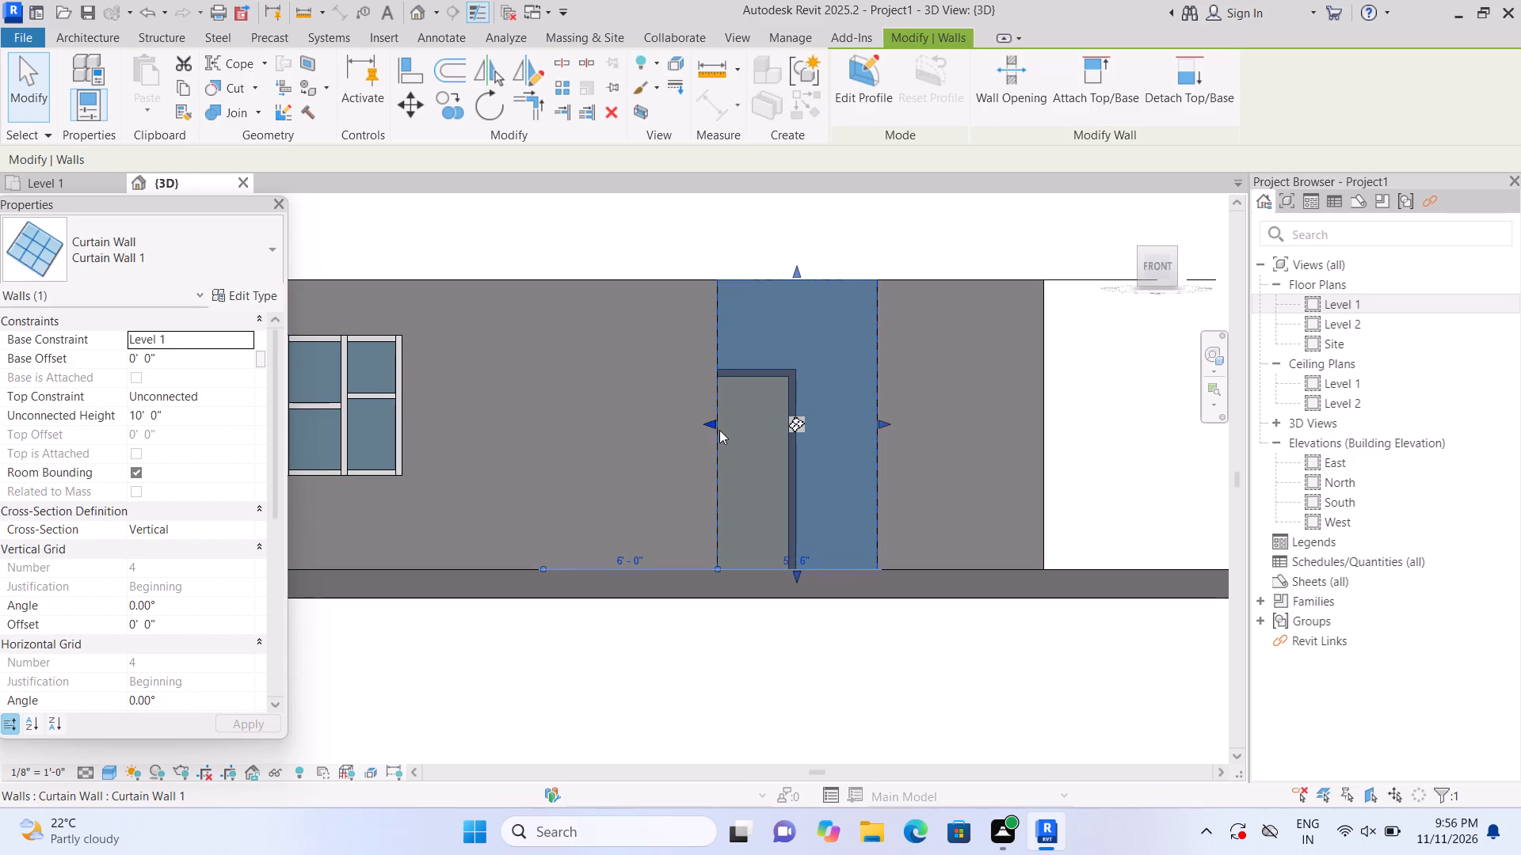
left_click_drag(704, 420, 670, 420)
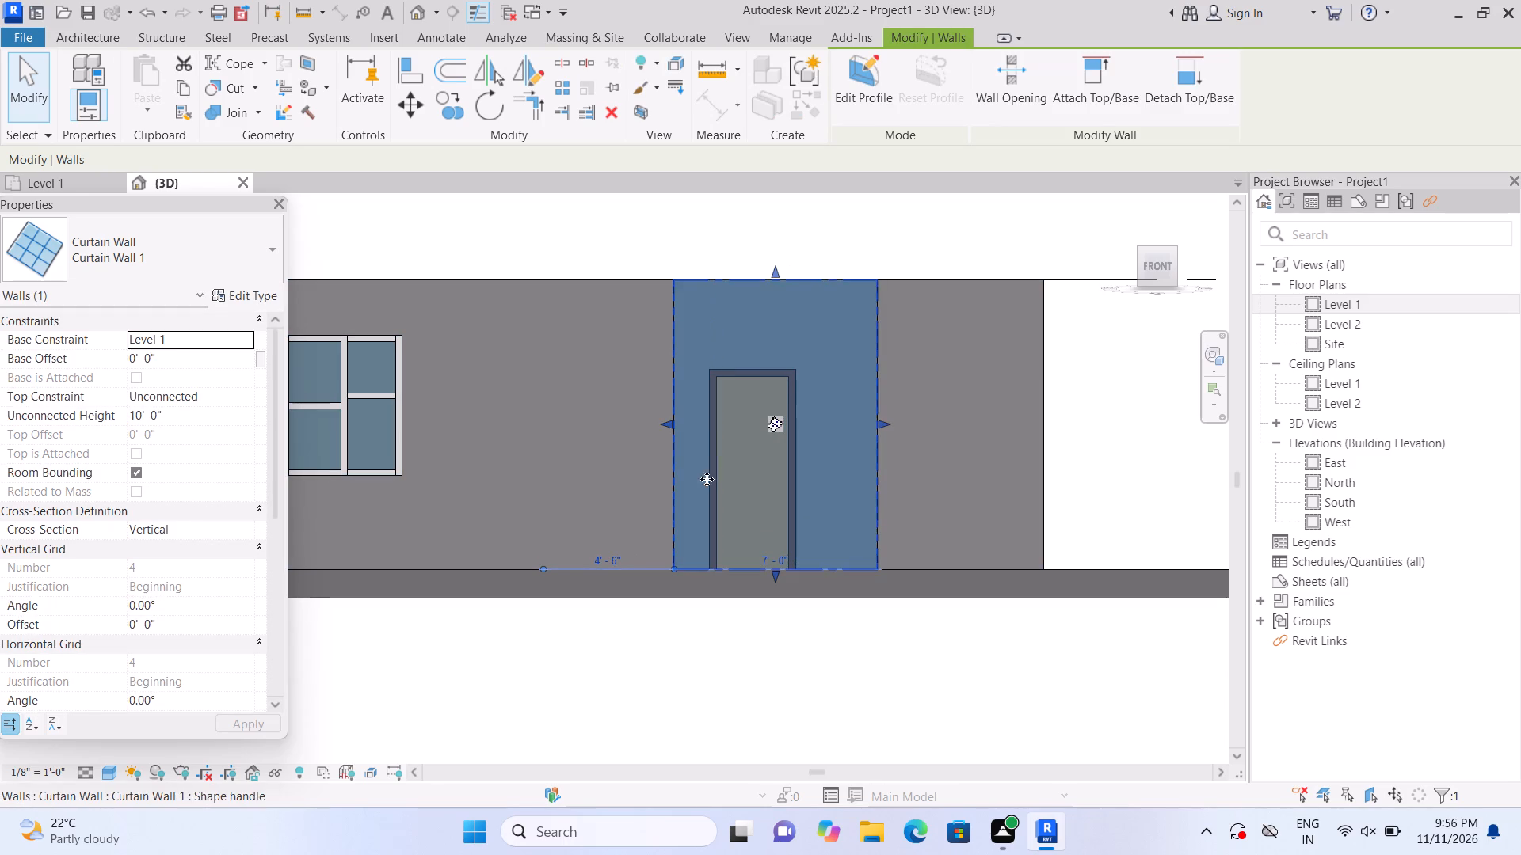
Raise the 7' 0" curtain wall's base to about 2' 8 9/16" above Level 1 and lower its top for a height of about 5' 5".
left_click_drag(771, 565, 773, 500)
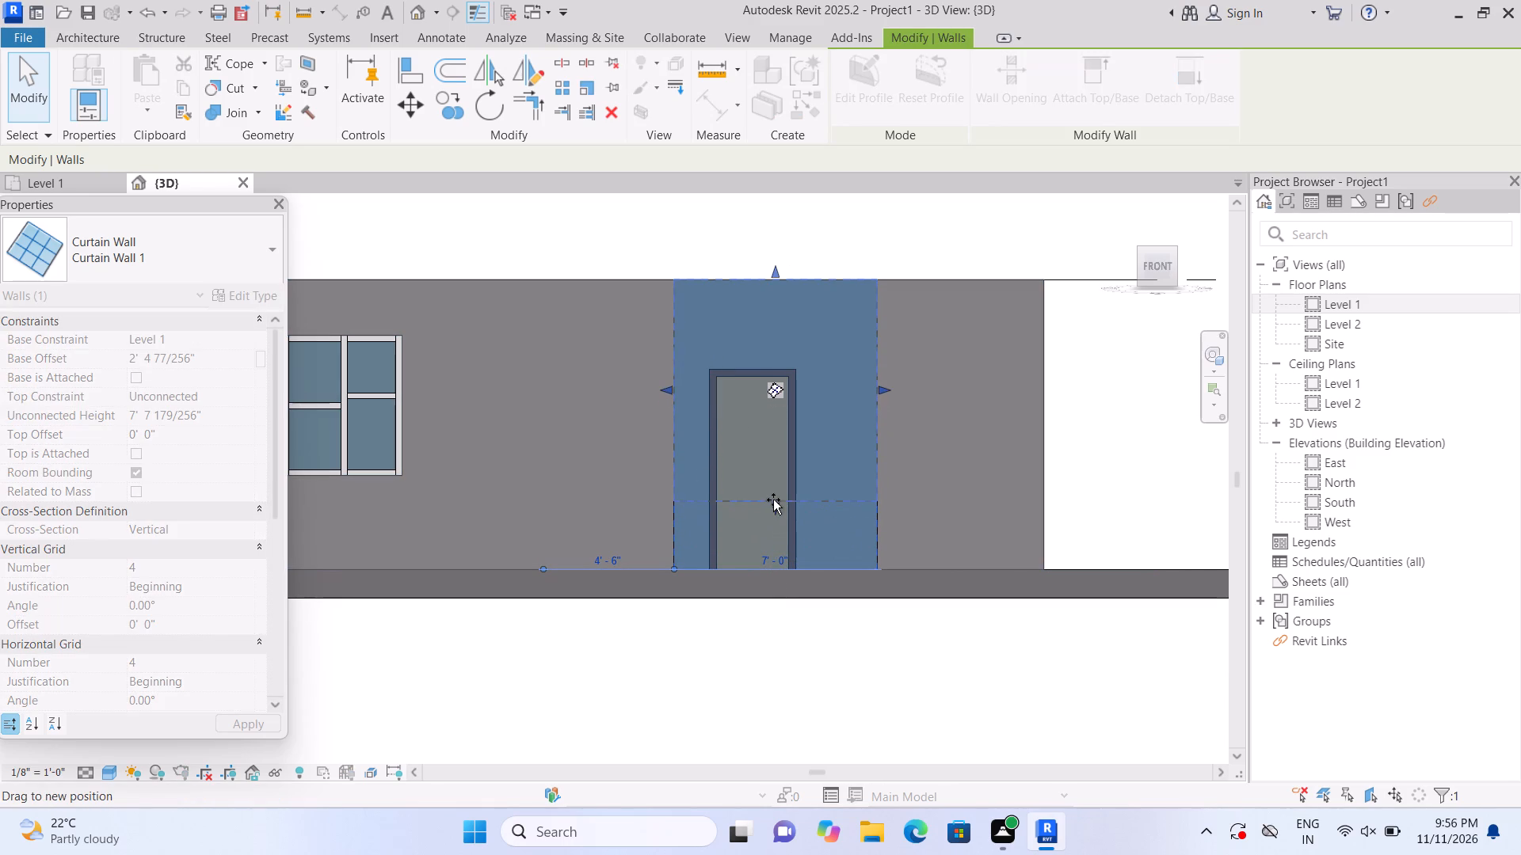
left_click_drag(773, 500, 776, 491)
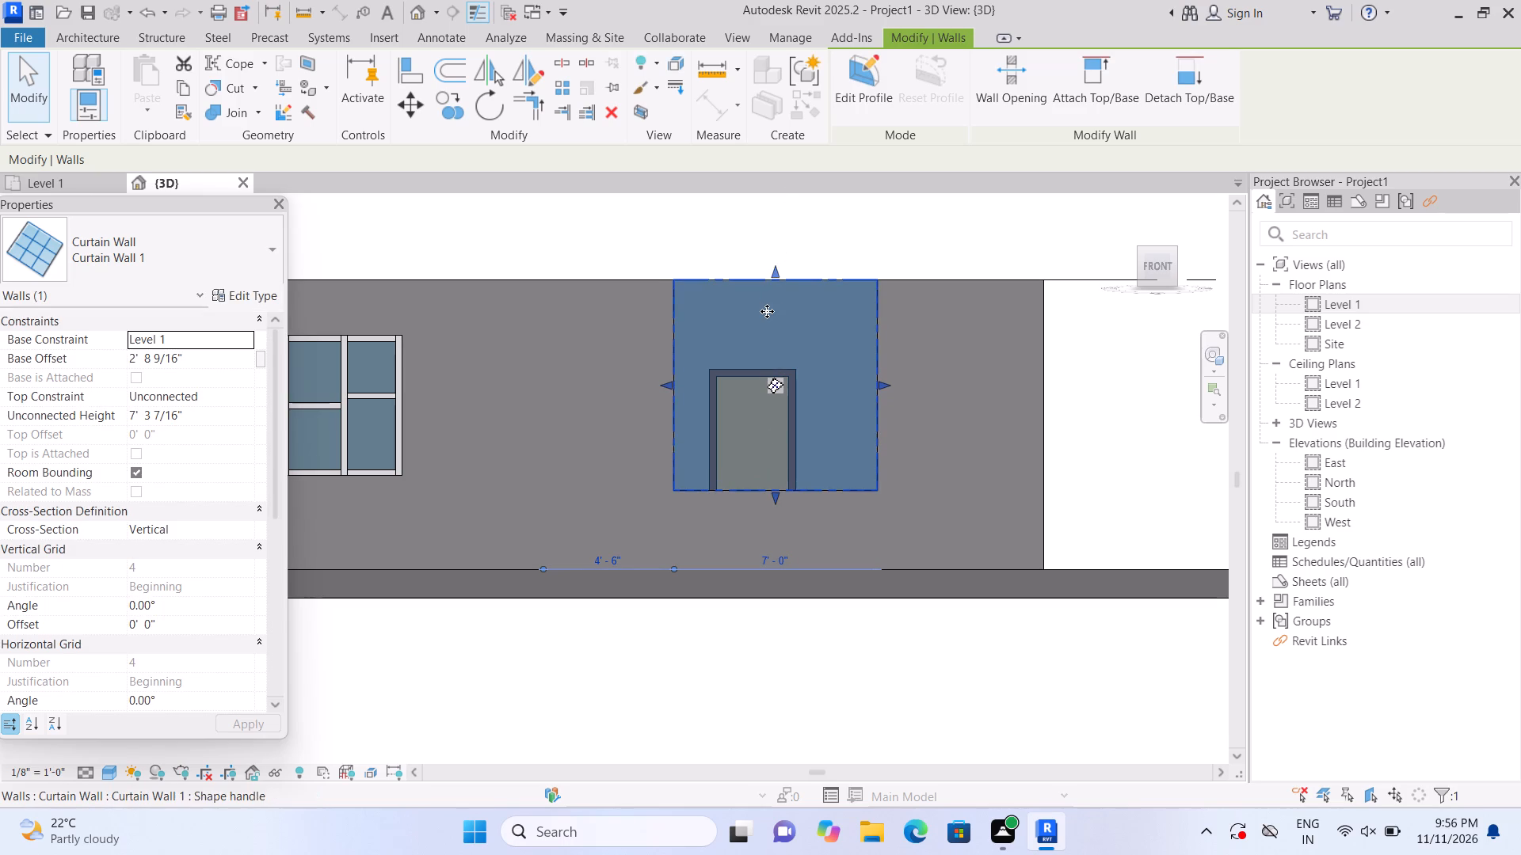
left_click_drag(776, 269, 784, 320)
left_click(784, 320)
scroll(784, 318, "up", 1)
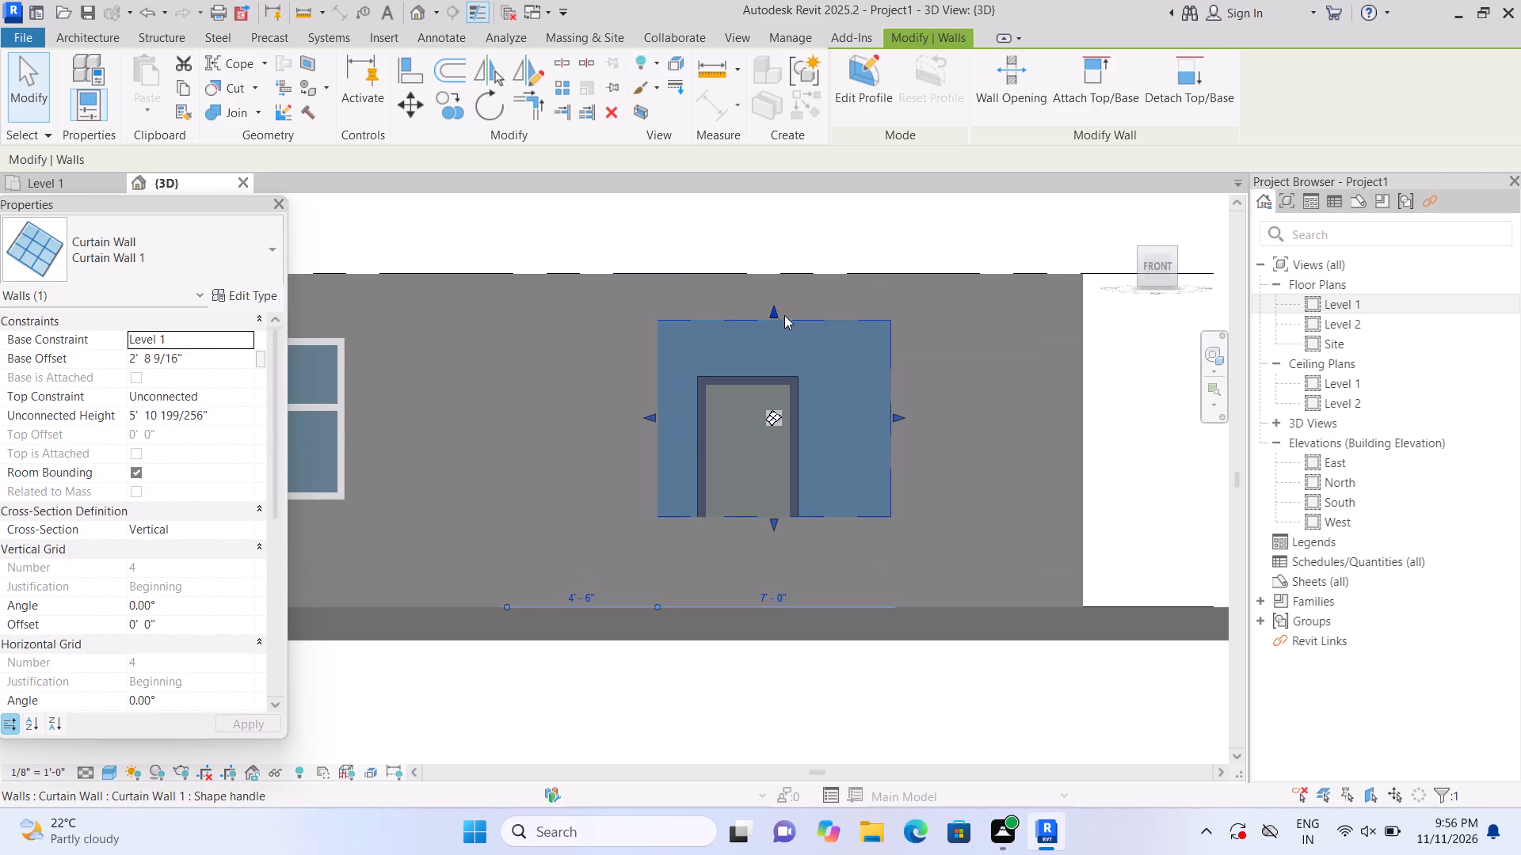
left_click_drag(772, 308, 777, 336)
left_click(777, 336)
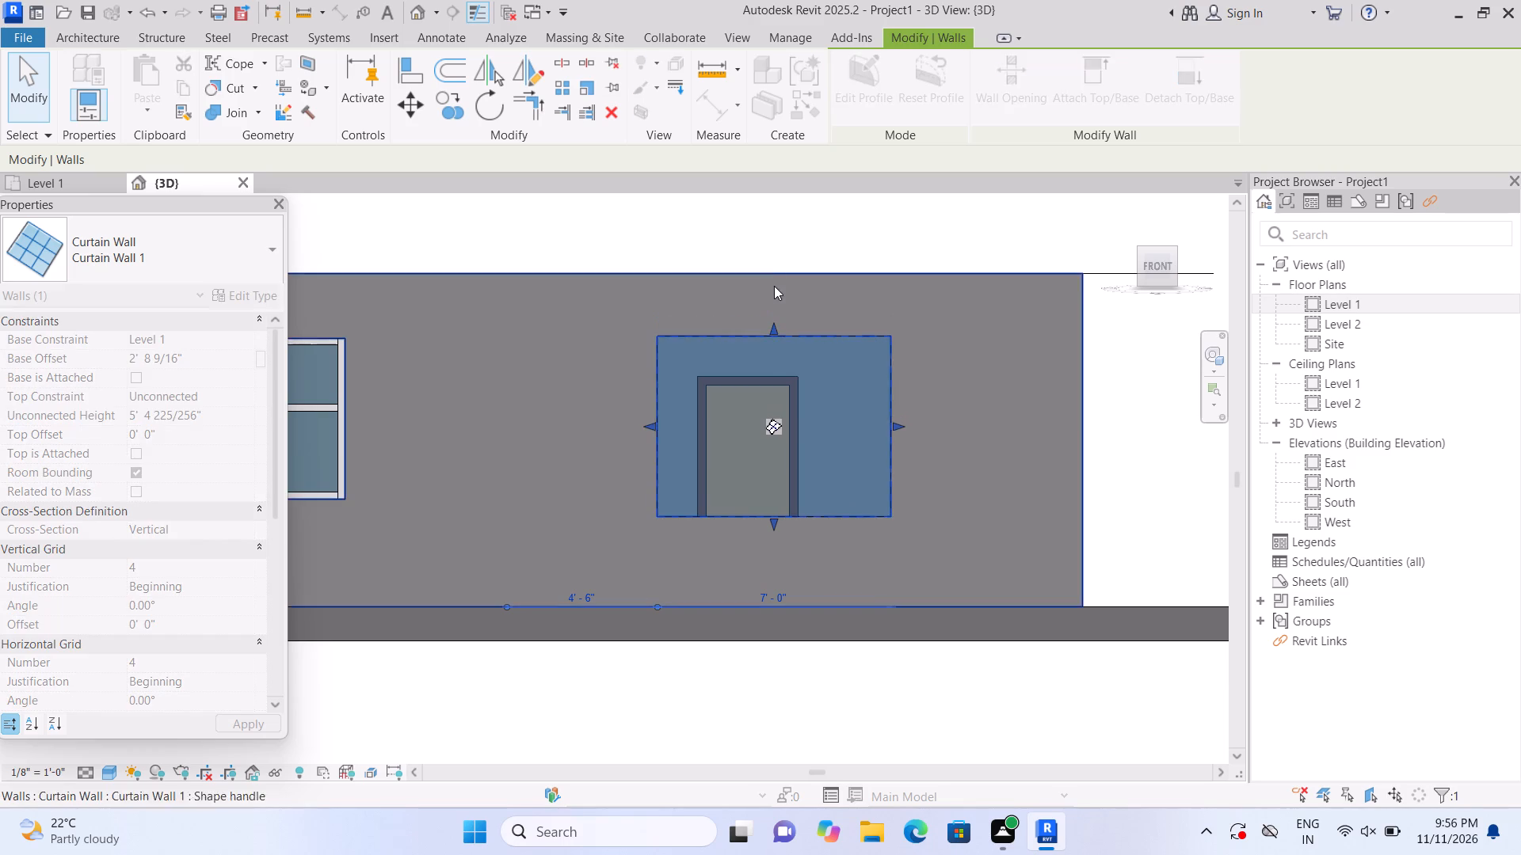
left_click(761, 254)
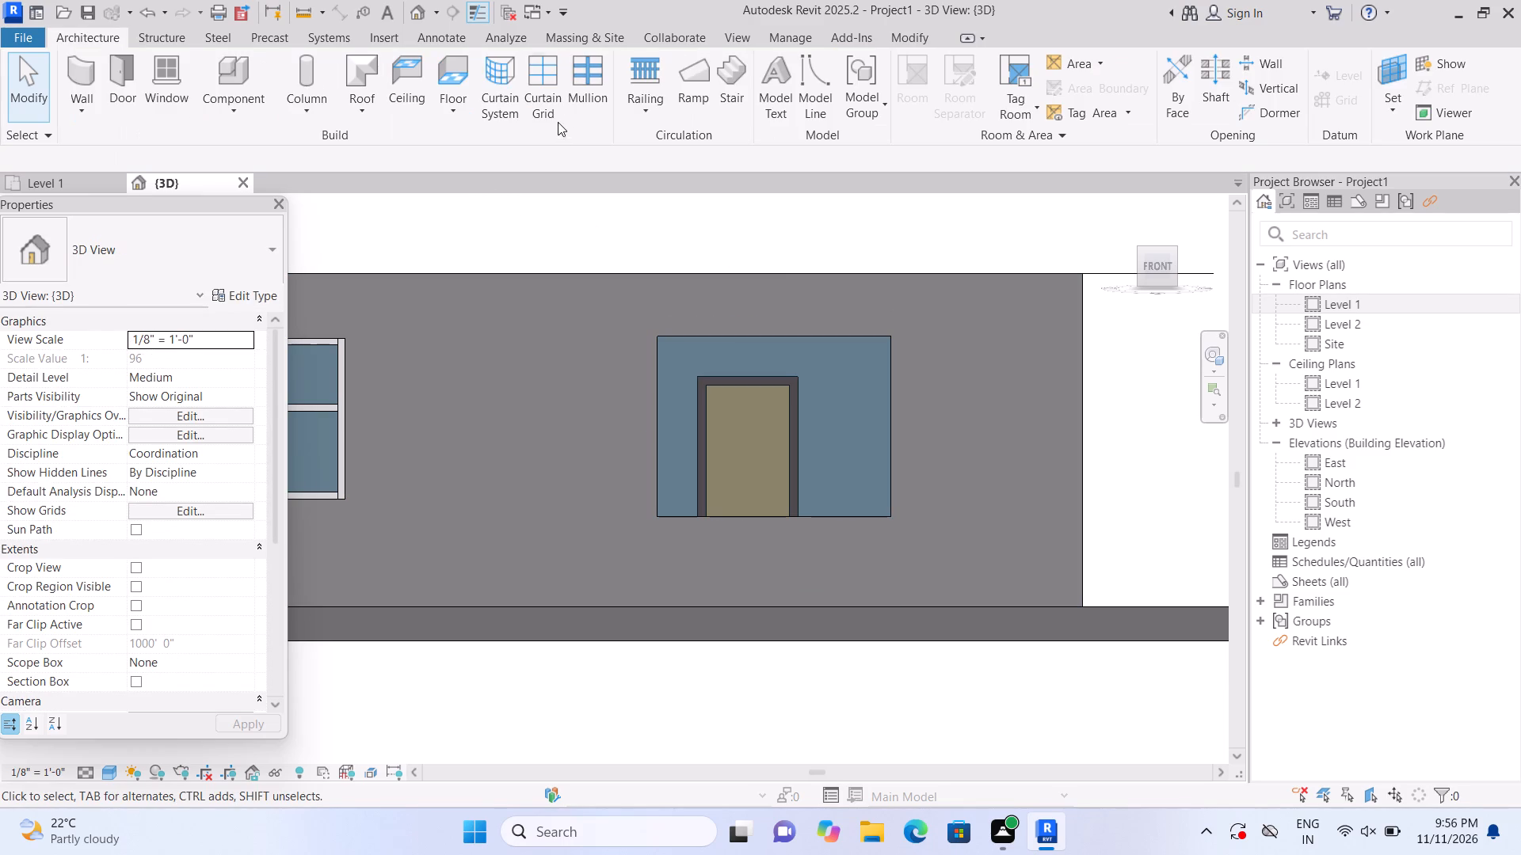
Divide the 7' 0" wide curtain wall into three equal 2' 4" bays with two full-height vertical grid lines.
left_click(547, 113)
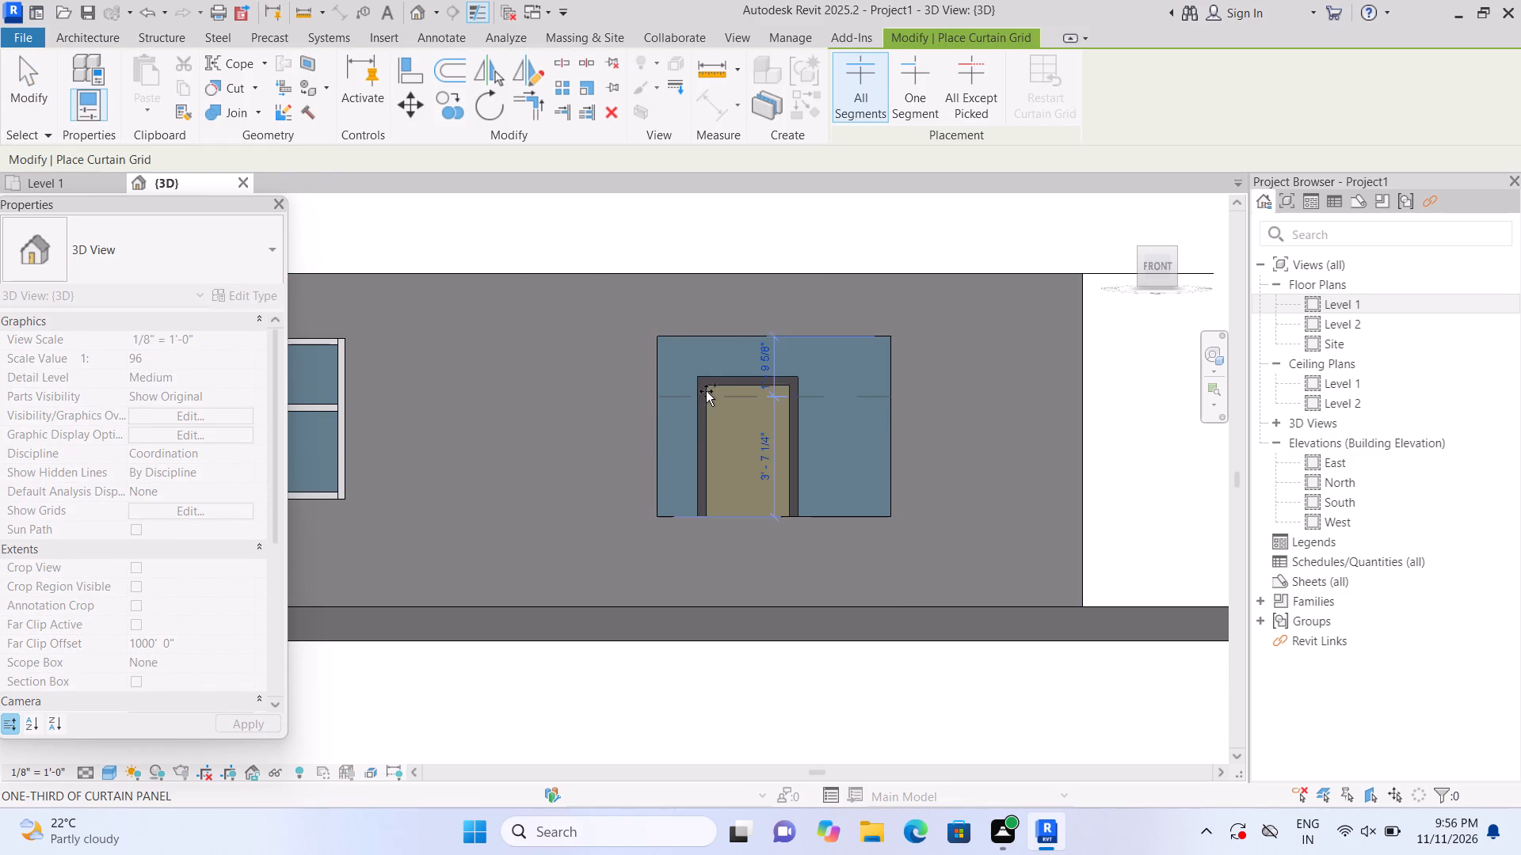
scroll(706, 391, "up", 3)
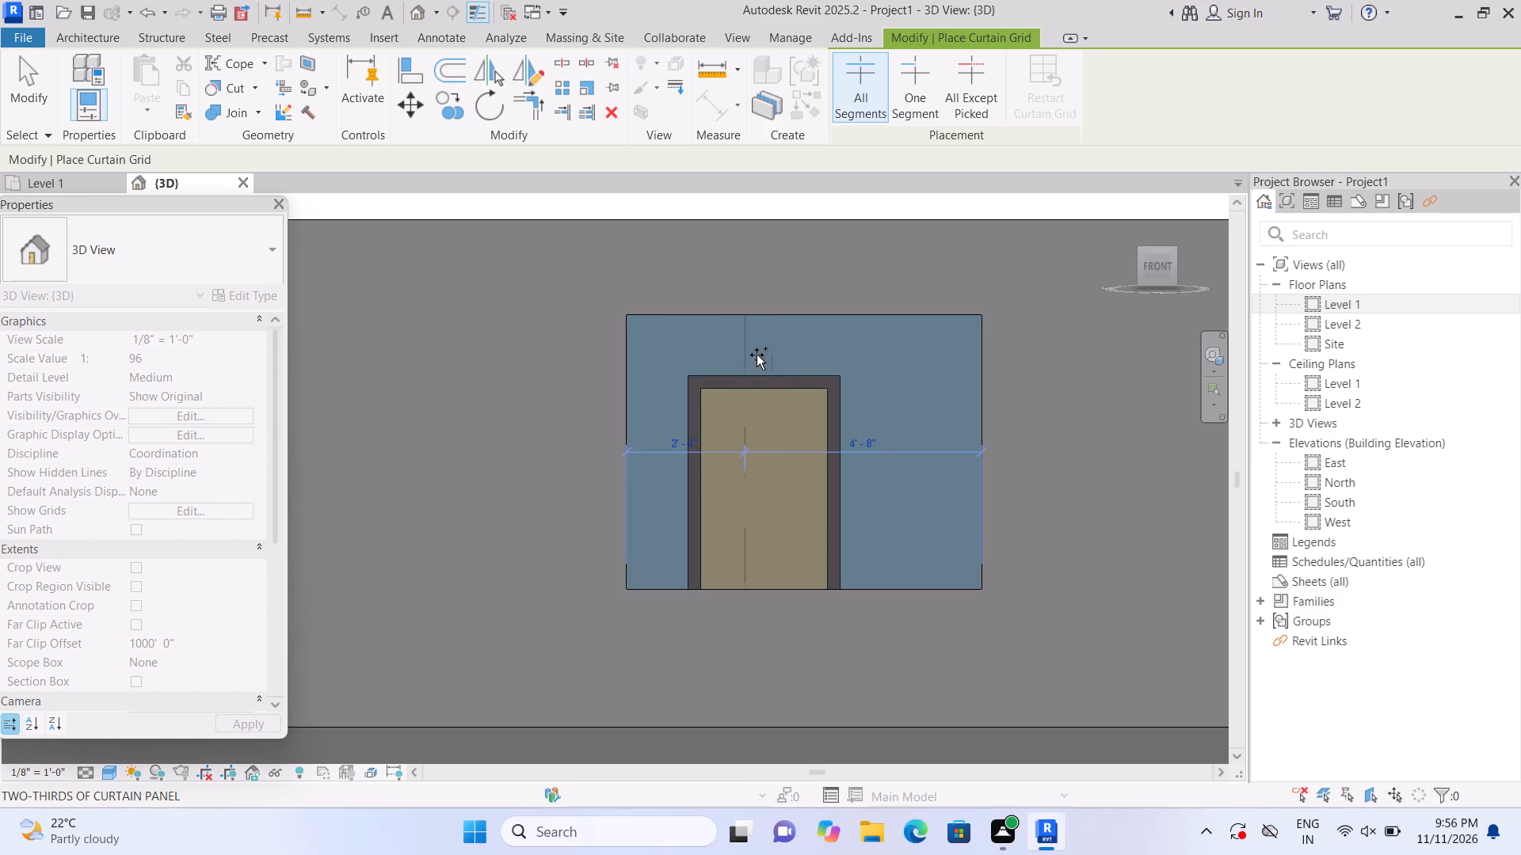
left_click(761, 354)
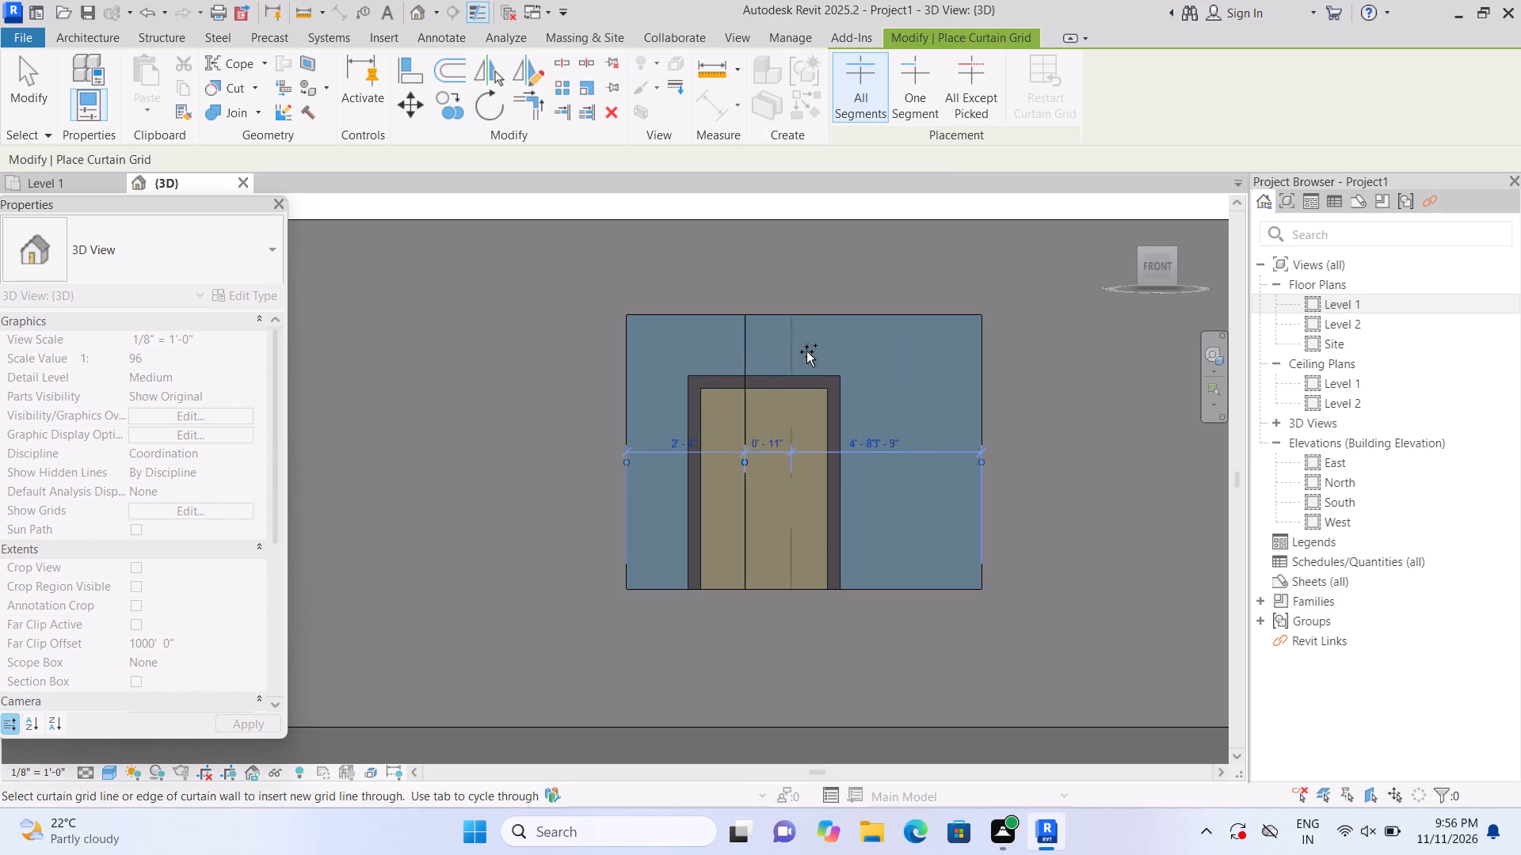
double_click(856, 342)
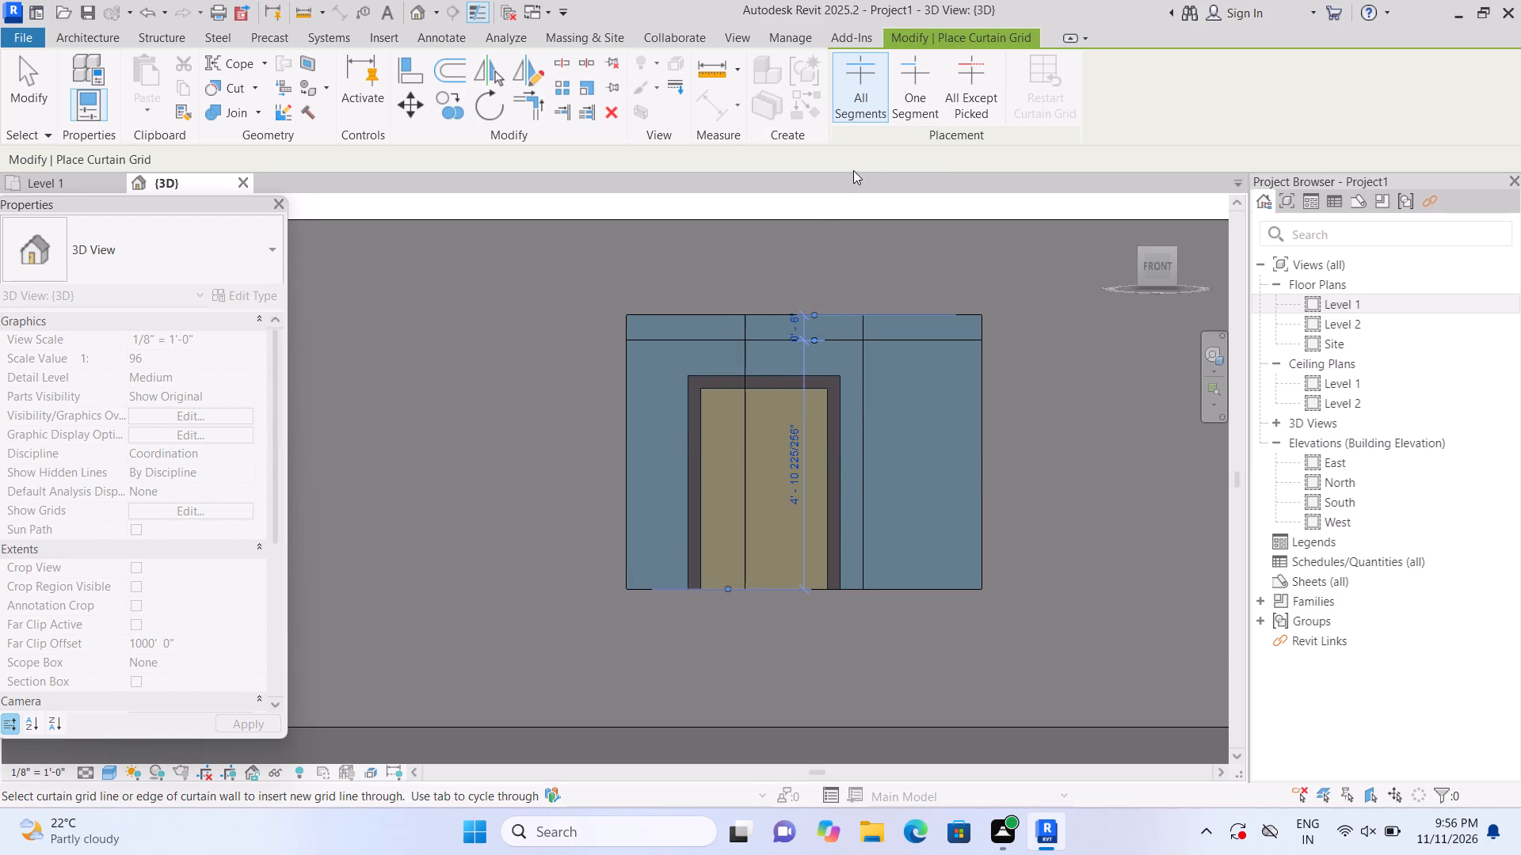
key("Escape")
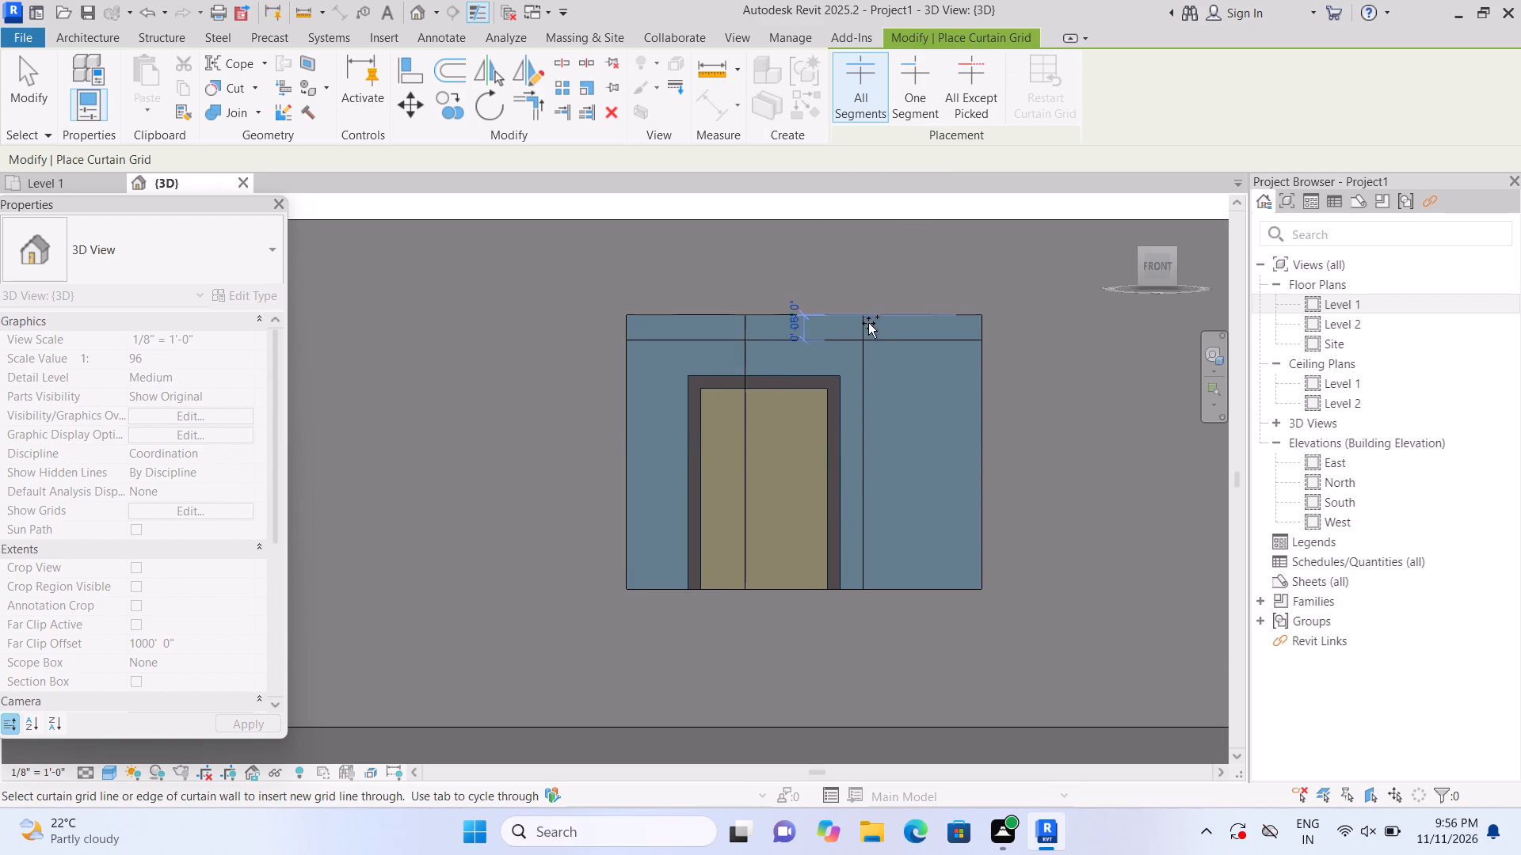
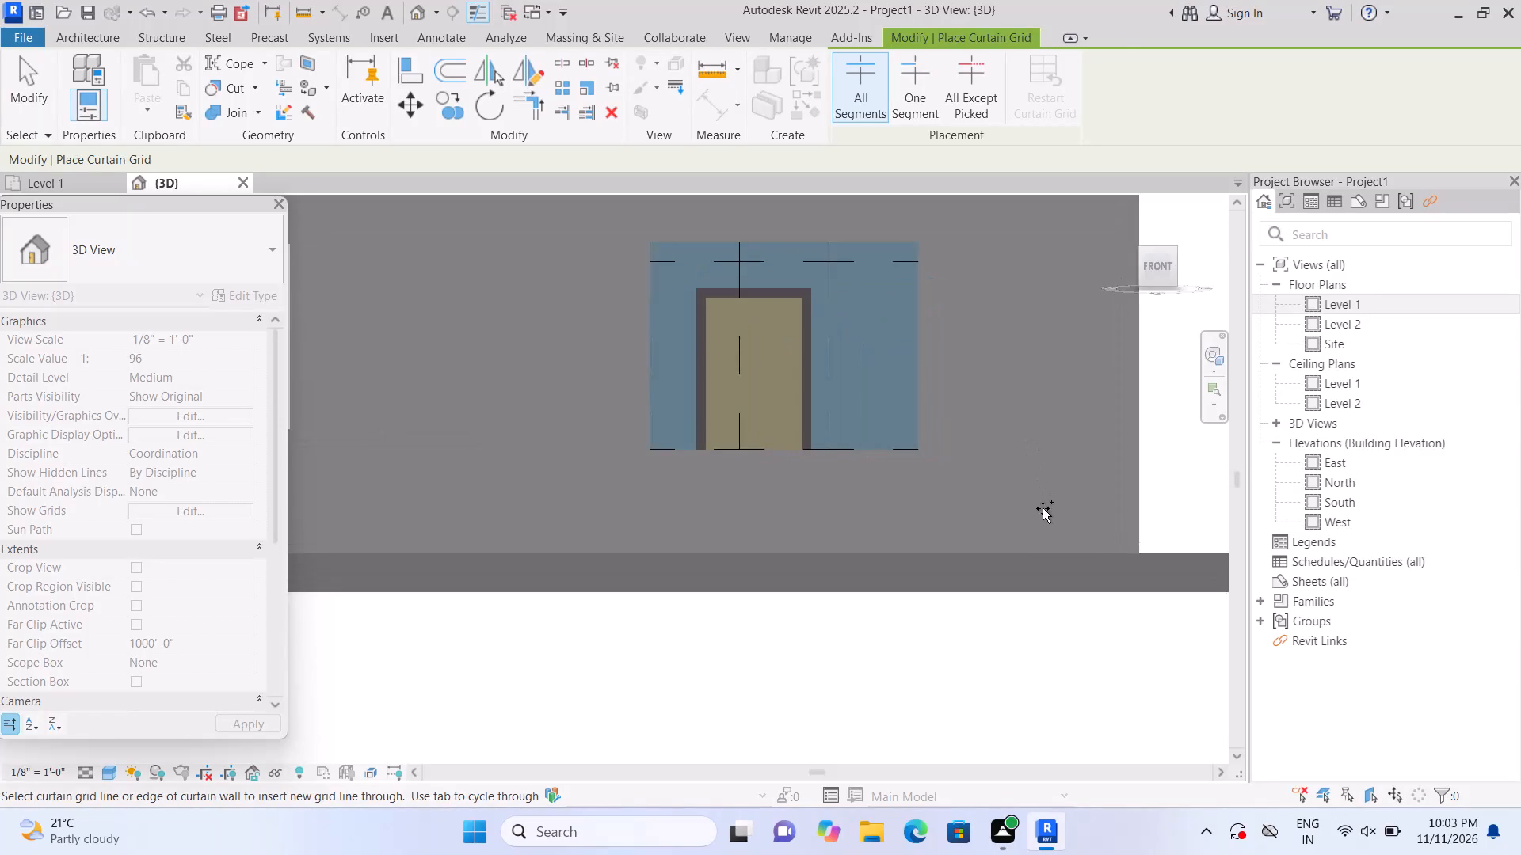
Delete the horizontal grid line near the top of the 7' 0" wide curtain wall.
scroll(1043, 523, "down", 9)
scroll(1024, 529, "up", 2)
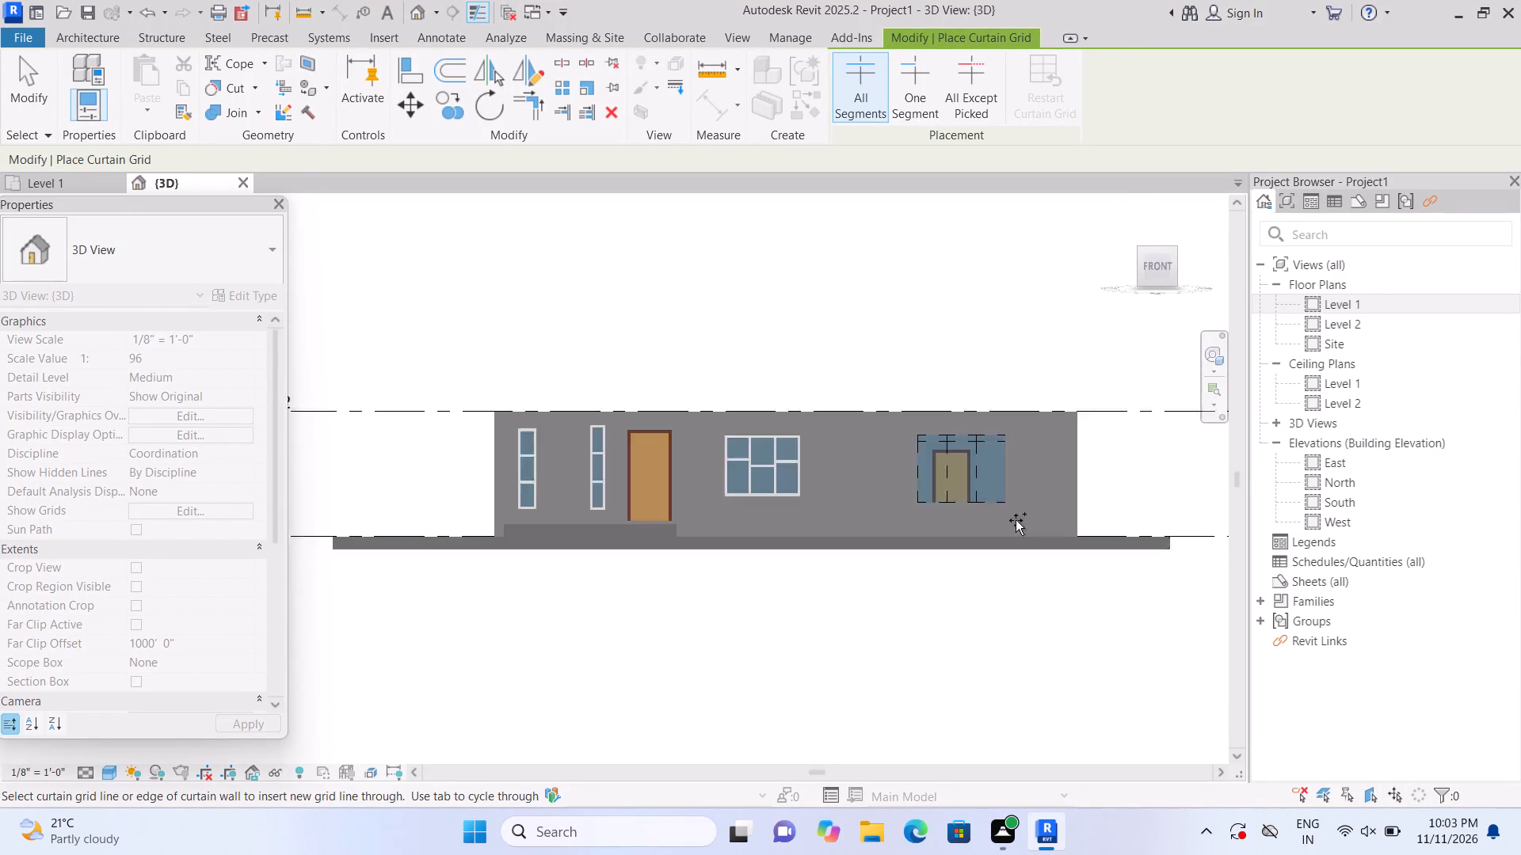
scroll(1016, 520, "up", 6)
scroll(940, 508, "up", 1)
scroll(957, 625, "up", 1)
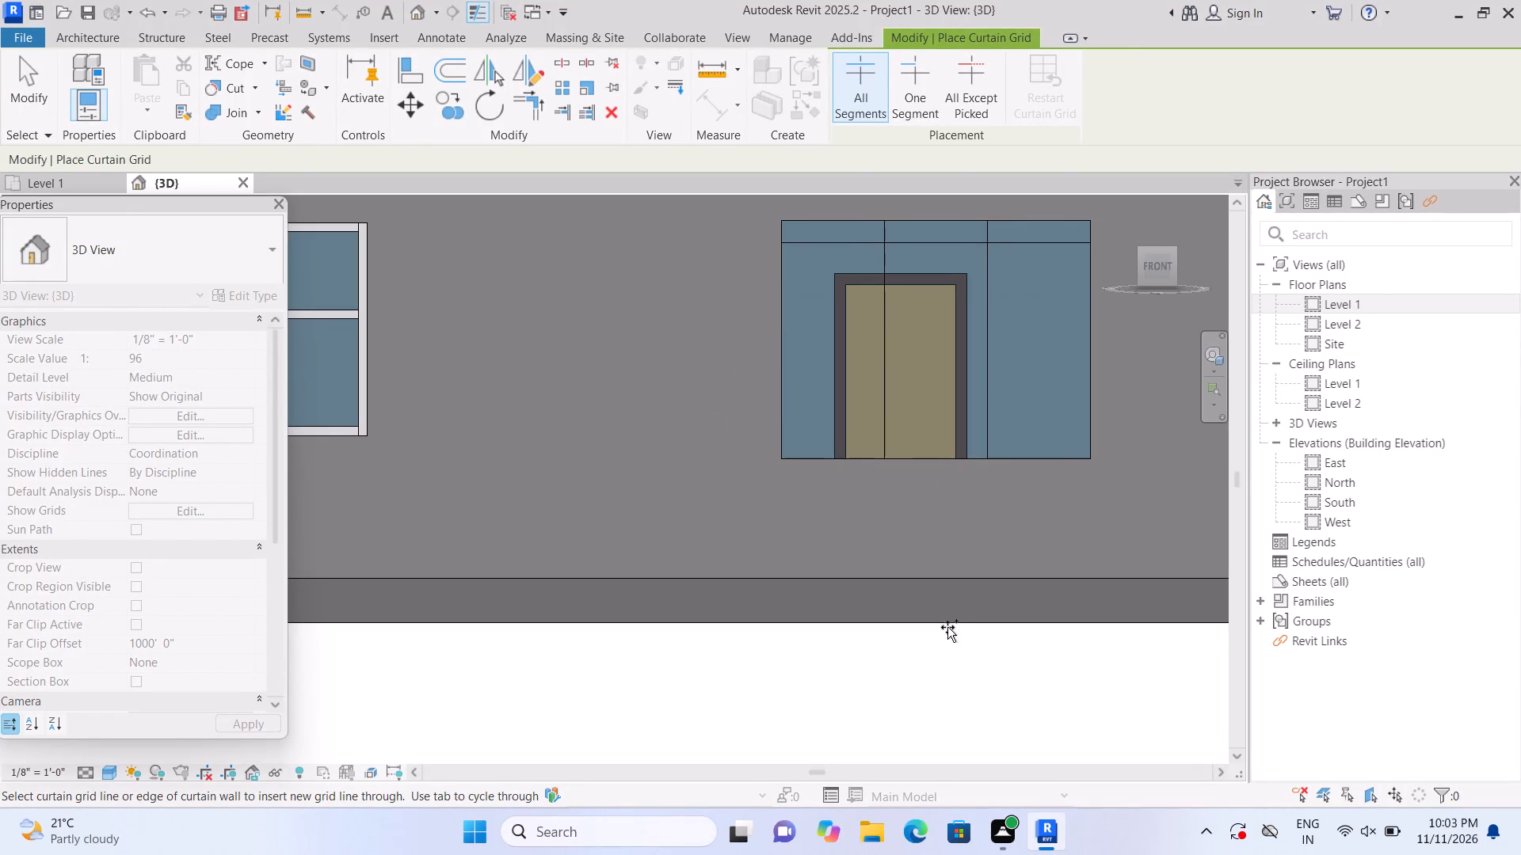
key("Escape")
middle_click_drag(974, 515, 878, 854)
middle_click(886, 834)
scroll(886, 786, "up", 1)
middle_click_drag(890, 679, 896, 640)
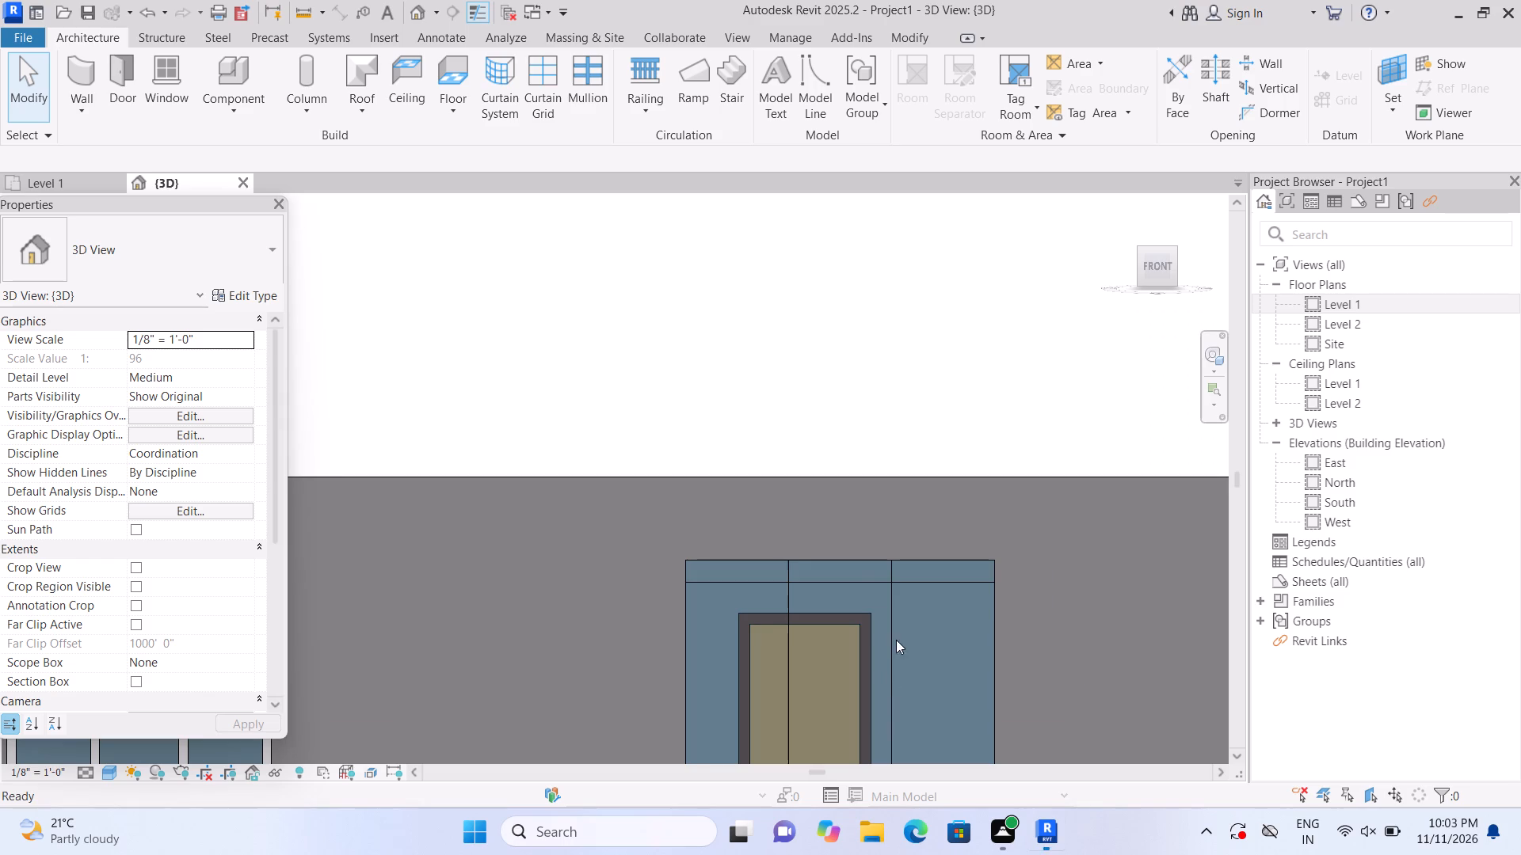
middle_click_drag(896, 640, 954, 499)
scroll(985, 480, "down", 4)
middle_click_drag(773, 679, 769, 659)
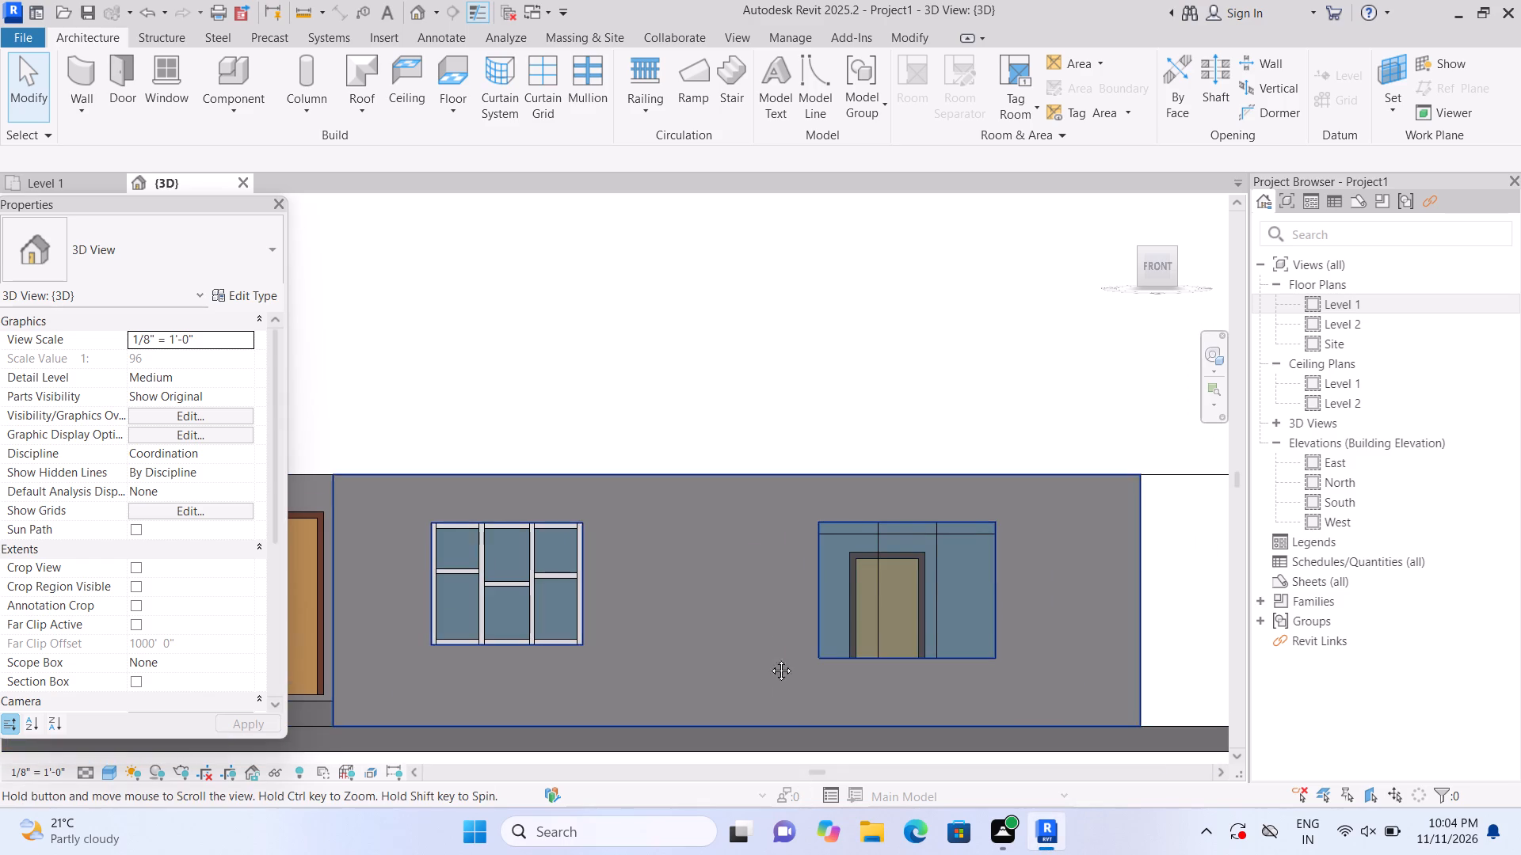
middle_click_drag(769, 659, 792, 550)
scroll(936, 434, "up", 5)
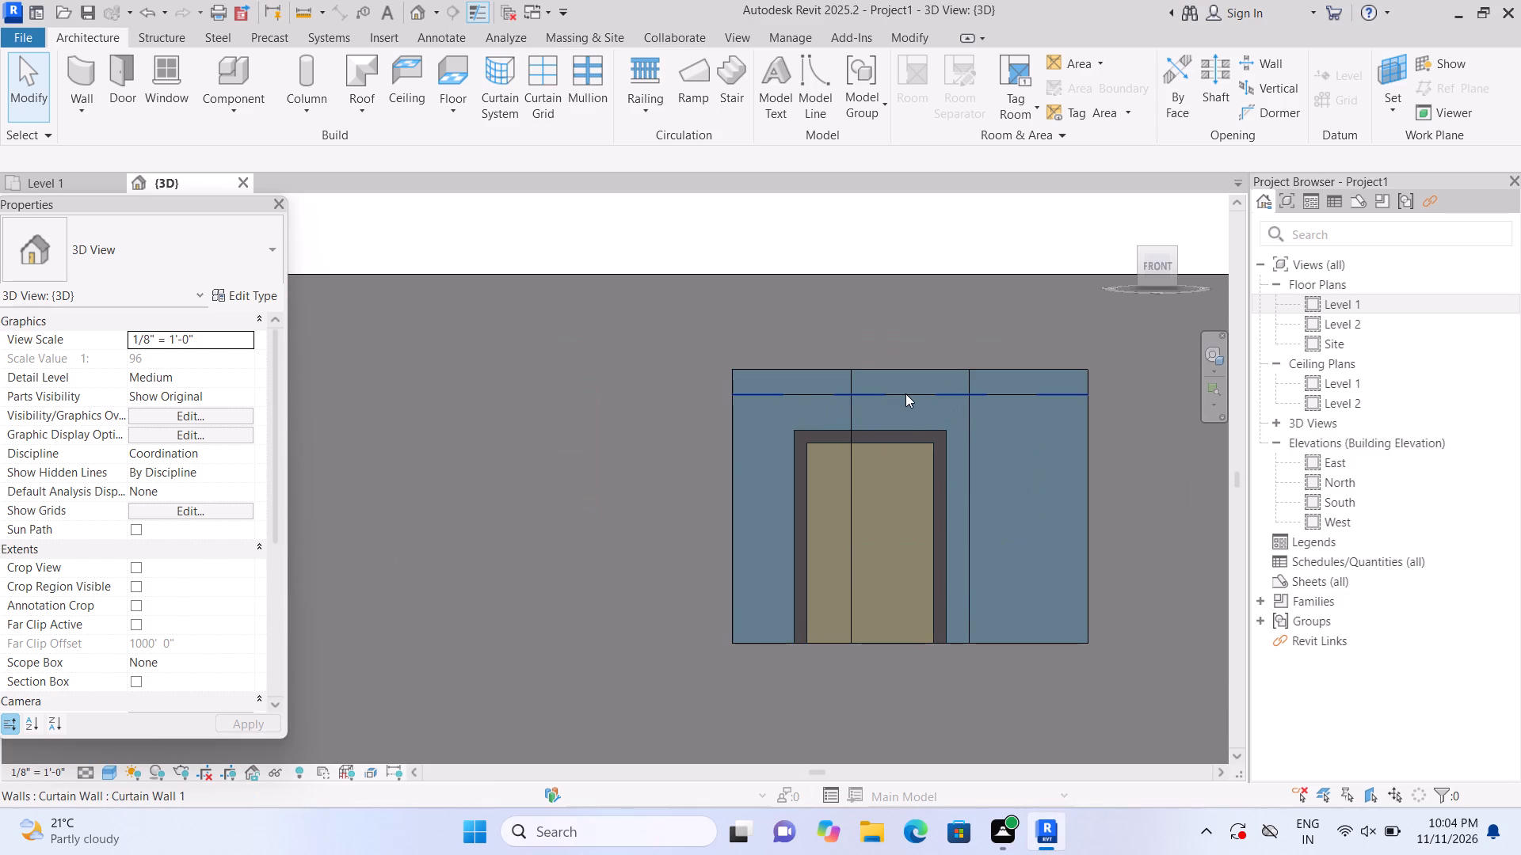
left_click(905, 393)
key("Delete")
scroll(915, 386, "down", 2)
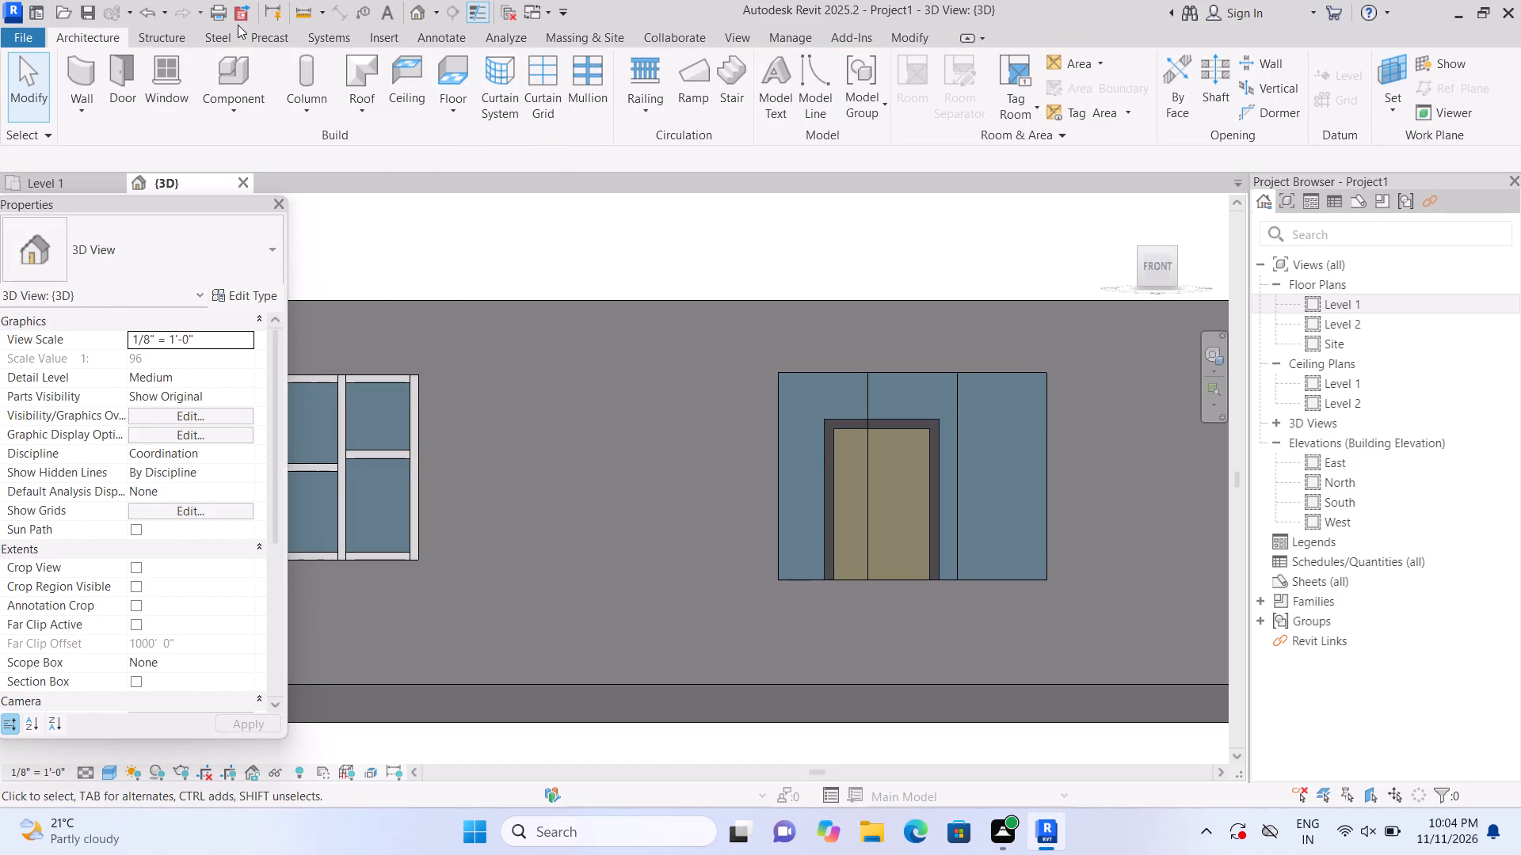
Add one-segment horizontal grid lines at staggered heights: middle bay about 2' 8 7/16" above base, west bay 2' 3 7/16" below top, east bay between.
left_click(539, 91)
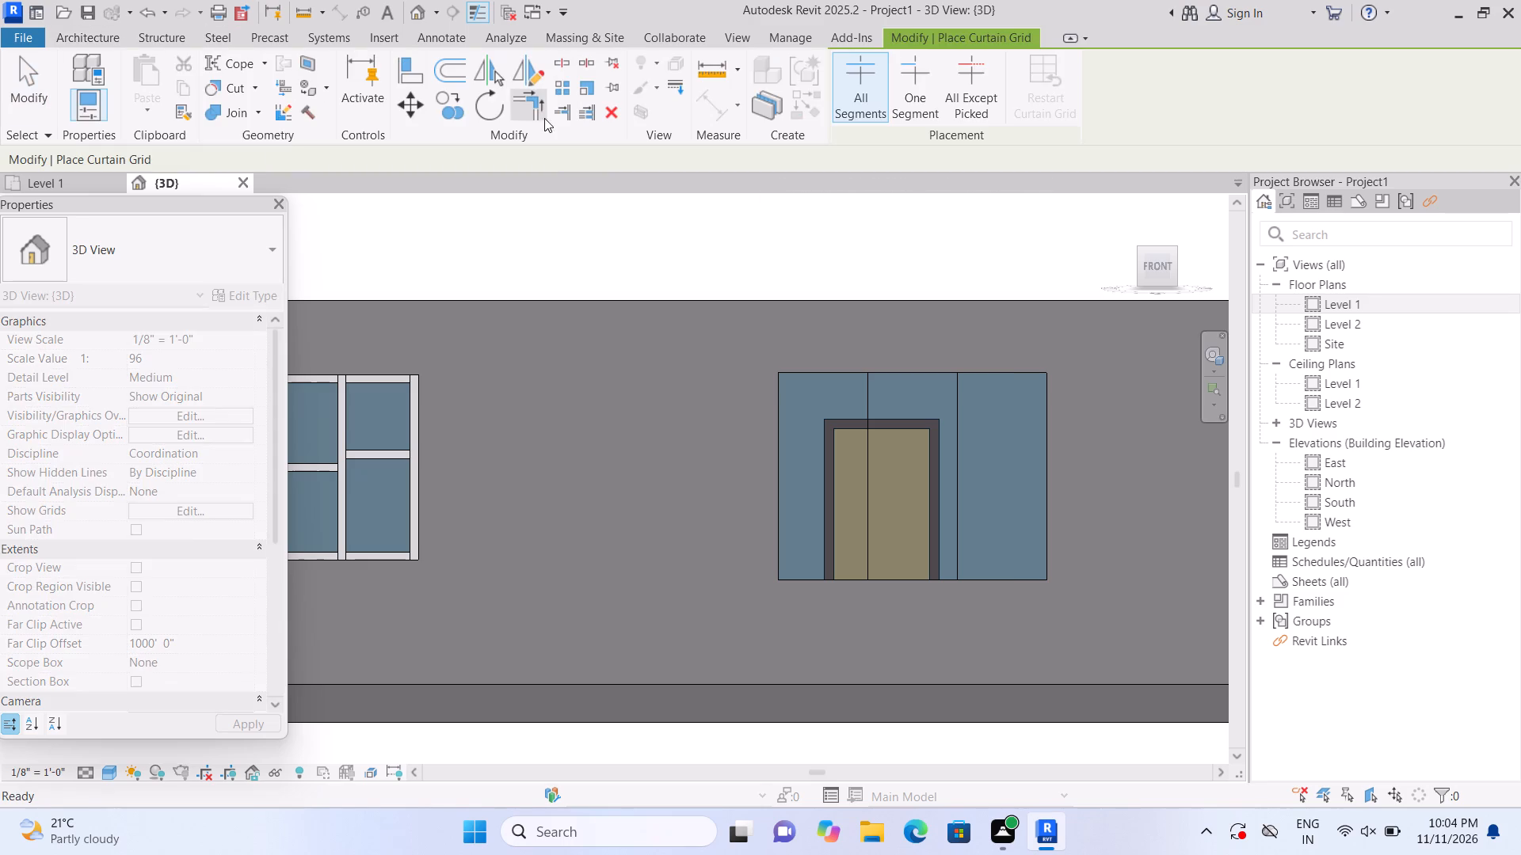
left_click(904, 108)
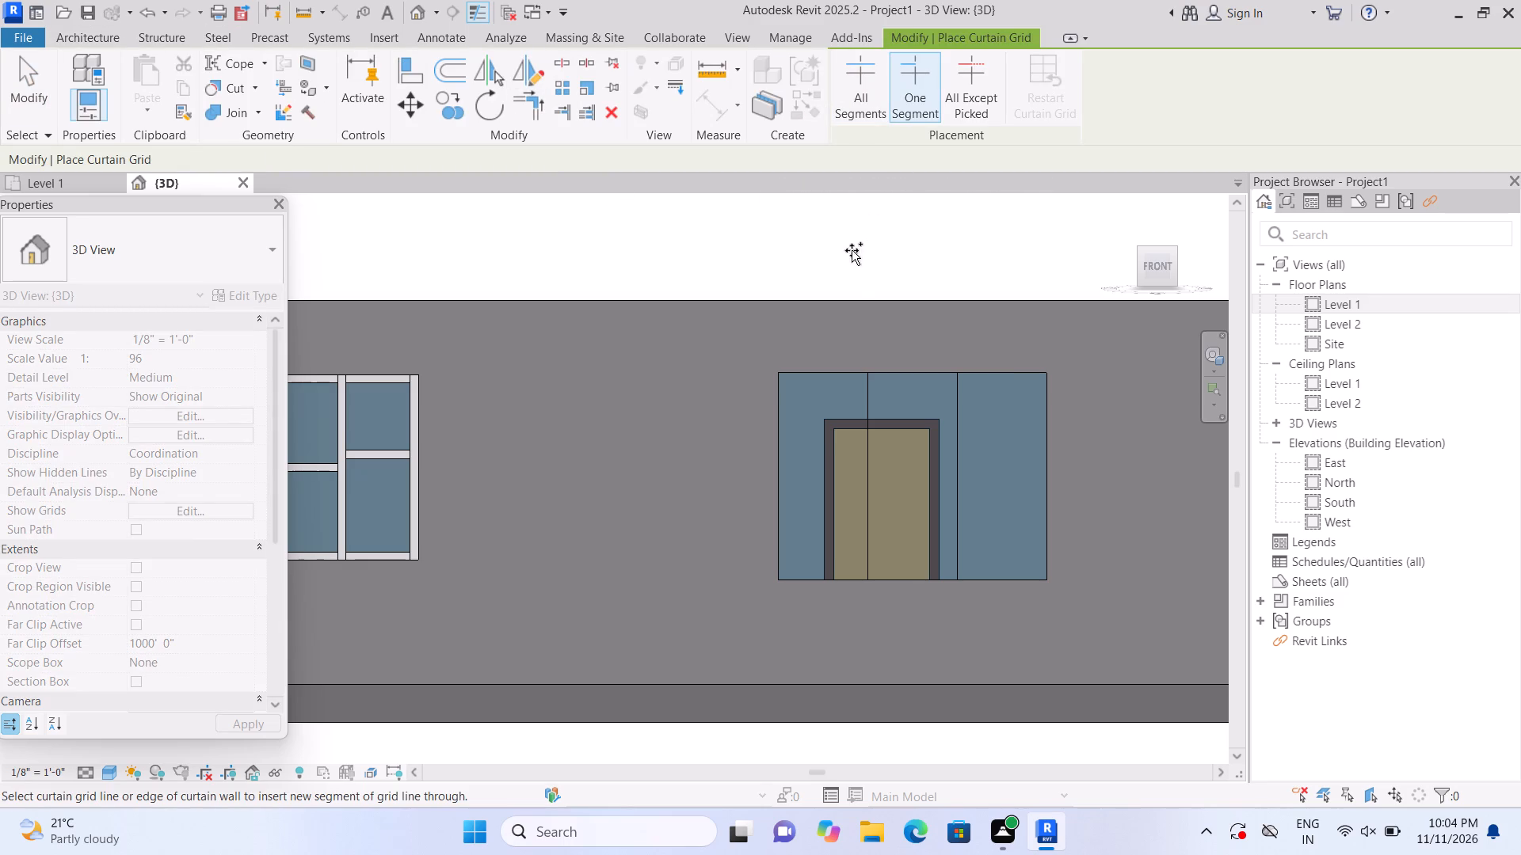
scroll(833, 363, "down", 2)
scroll(827, 493, "up", 3)
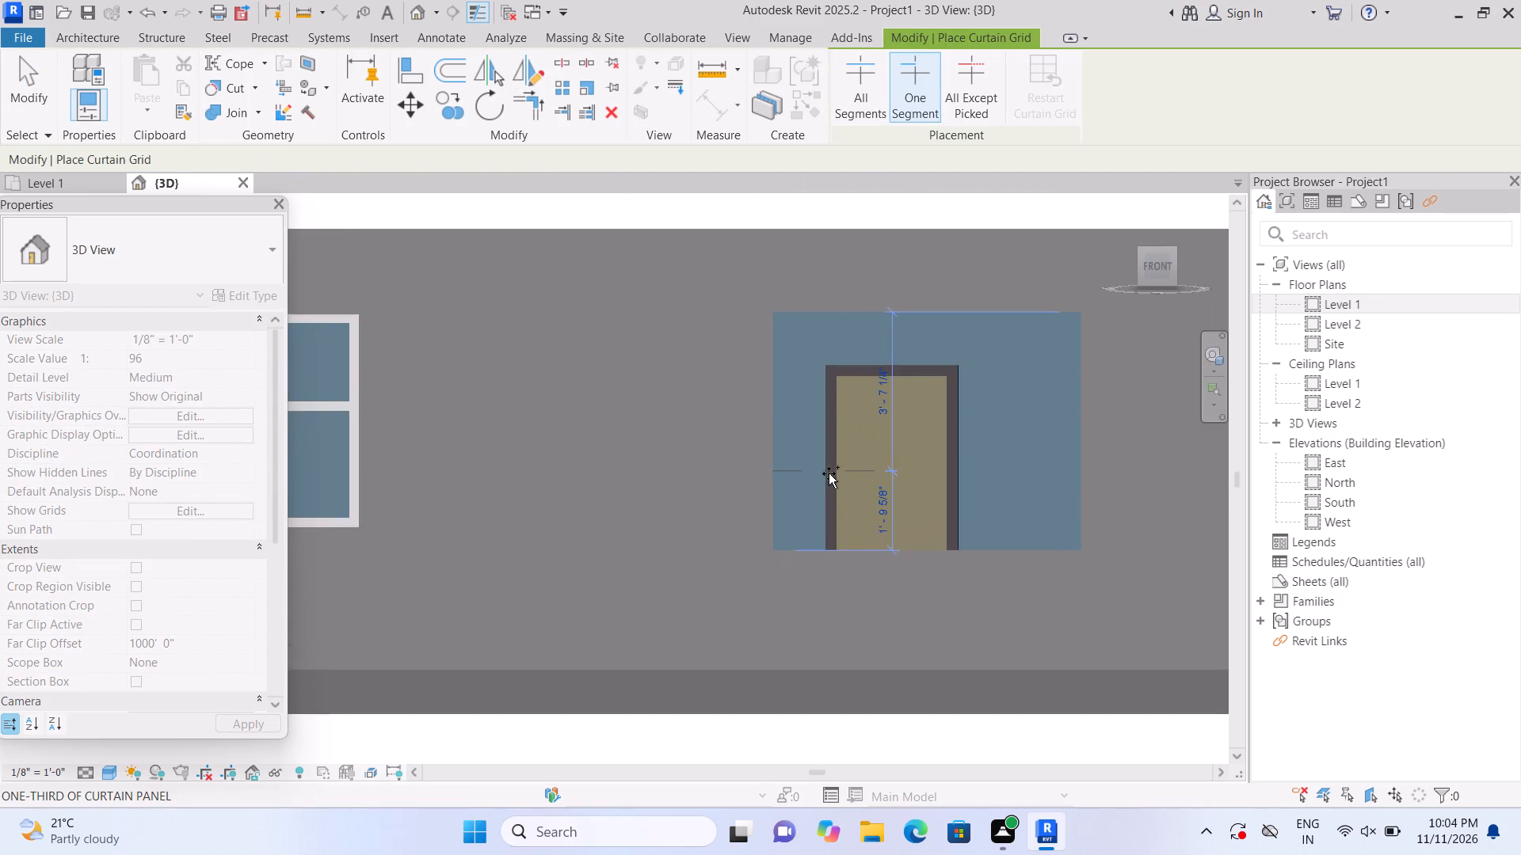
scroll(838, 464, "up", 1)
left_click(922, 426)
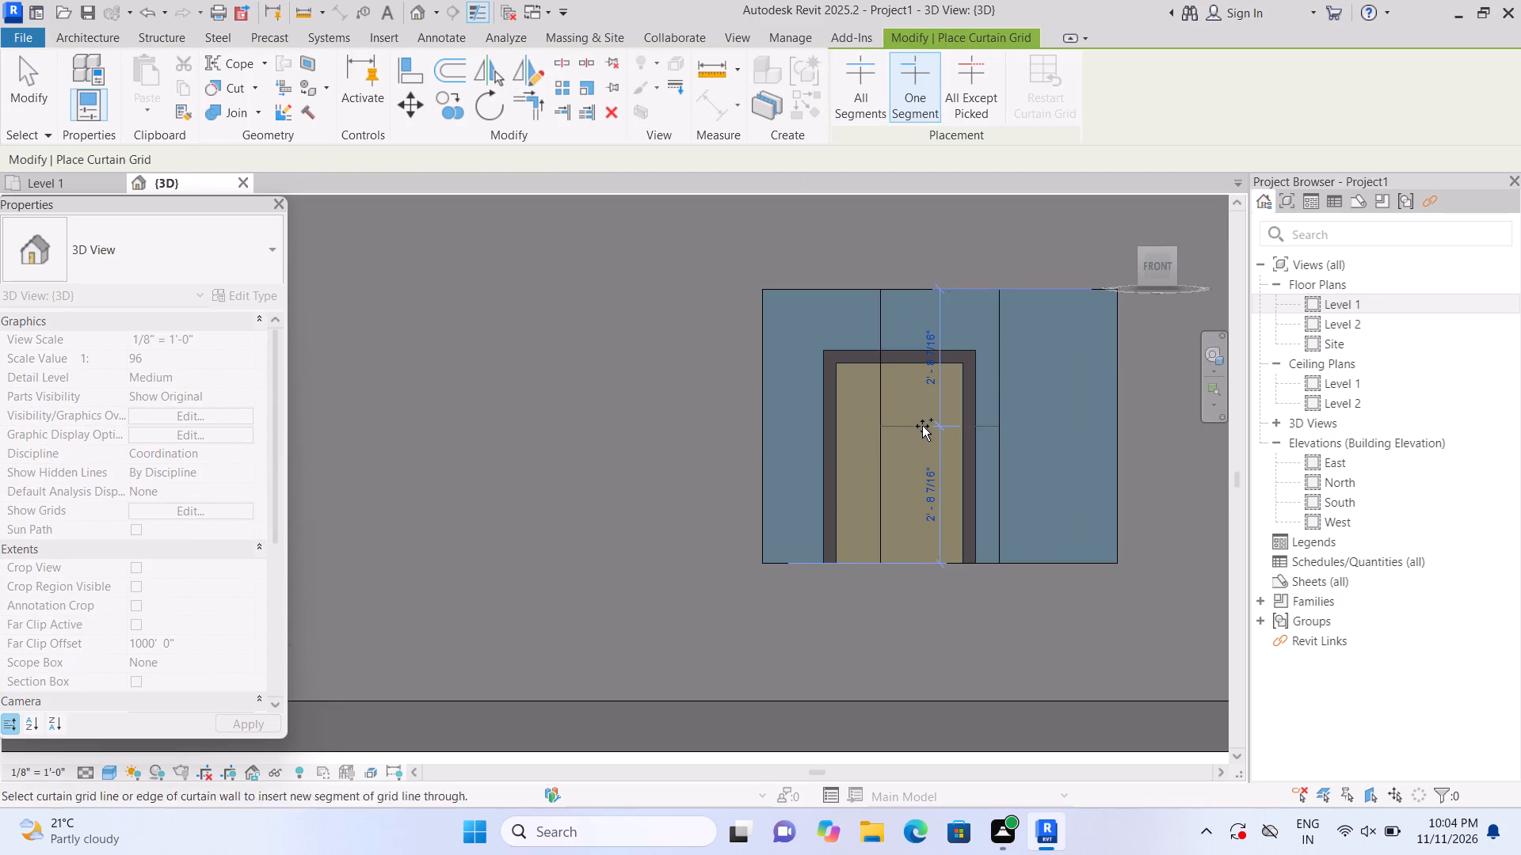
left_click(851, 405)
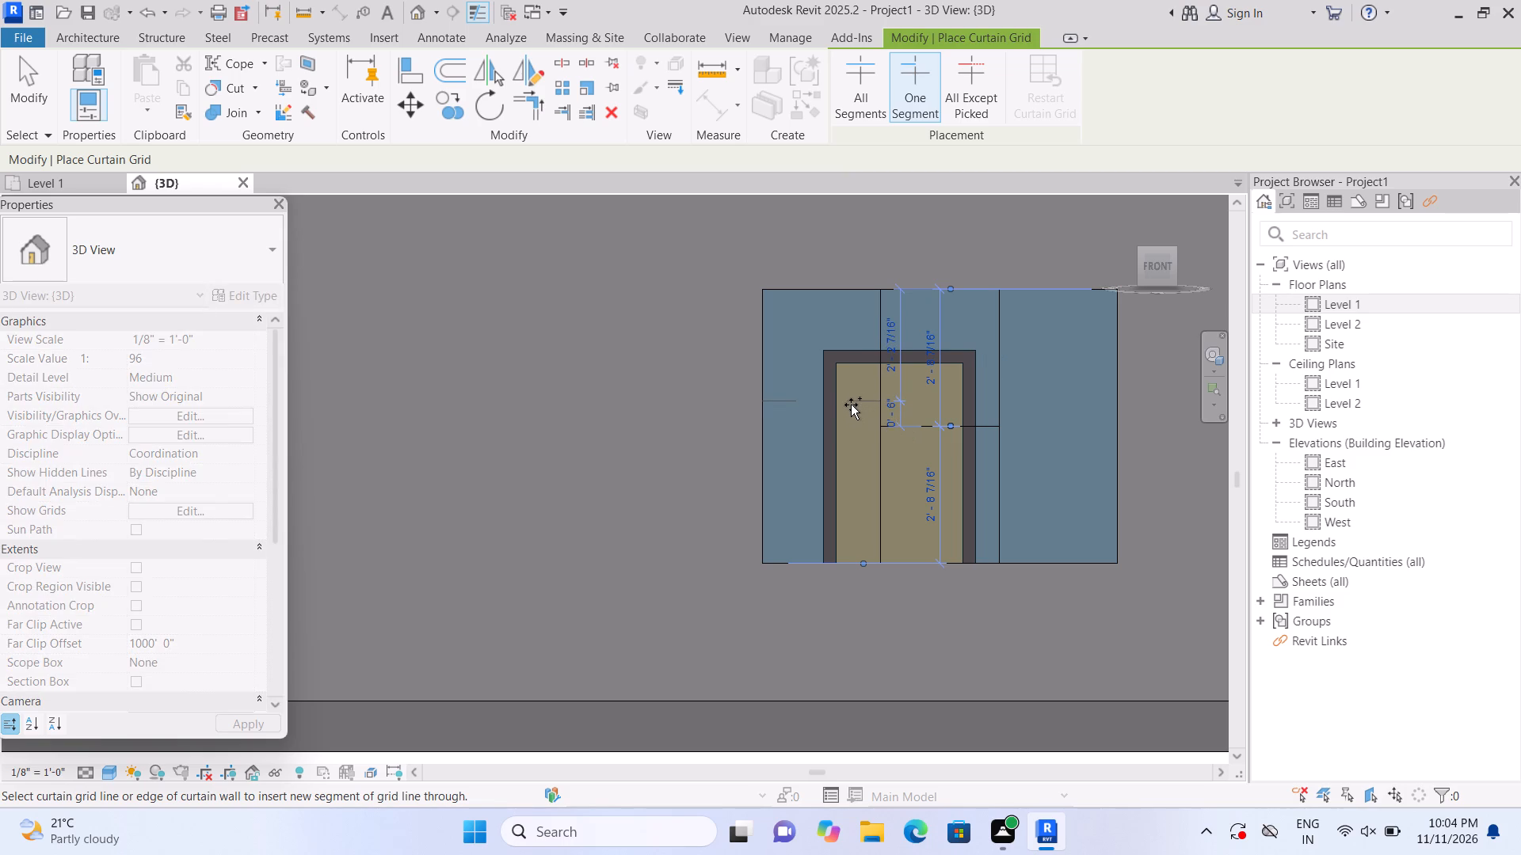
double_click(1011, 408)
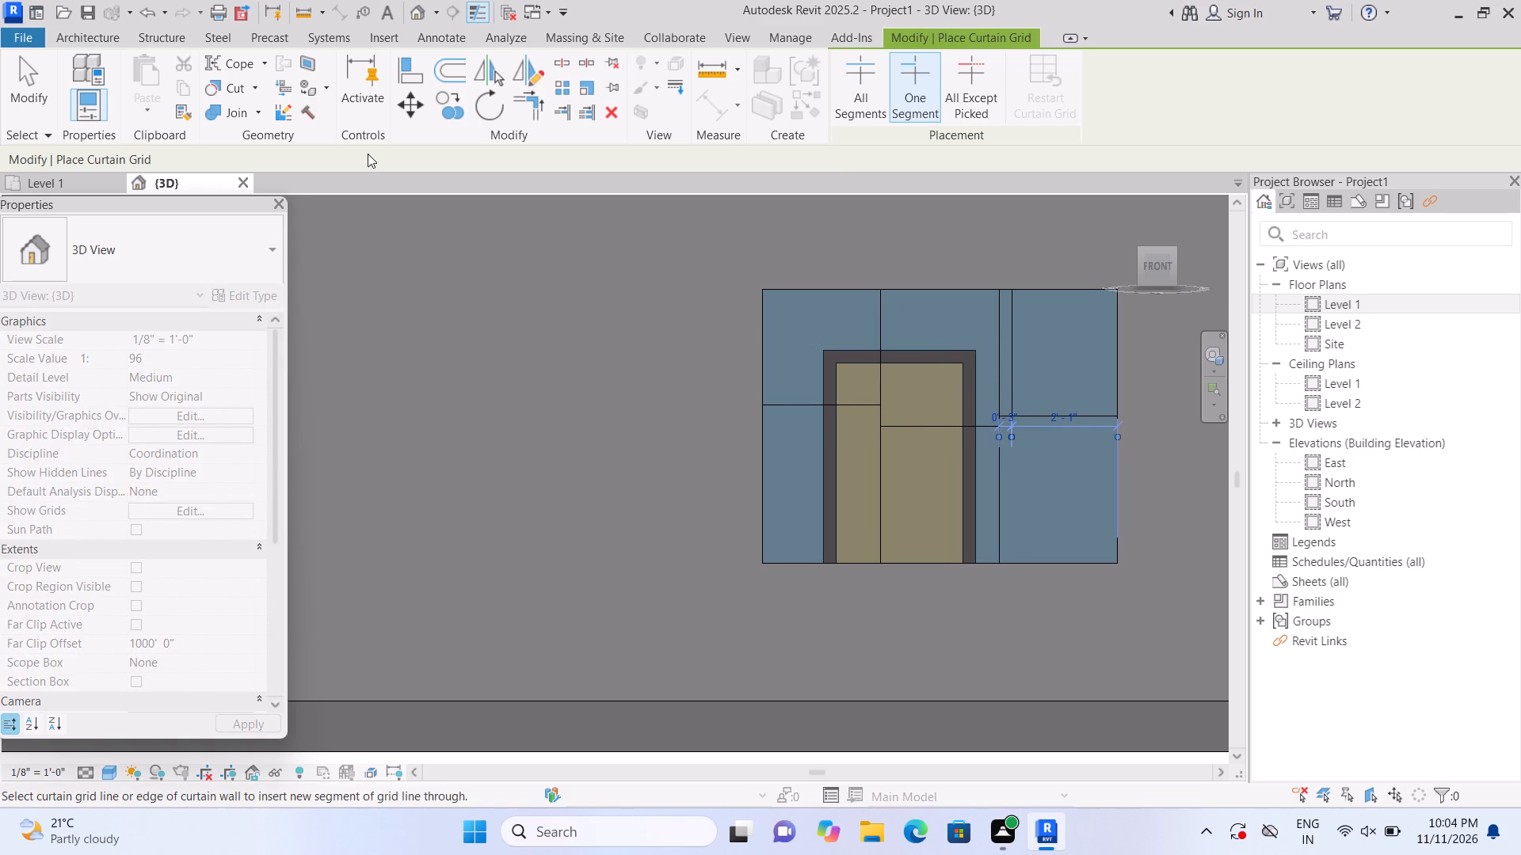
key("Escape")
key("Escape")
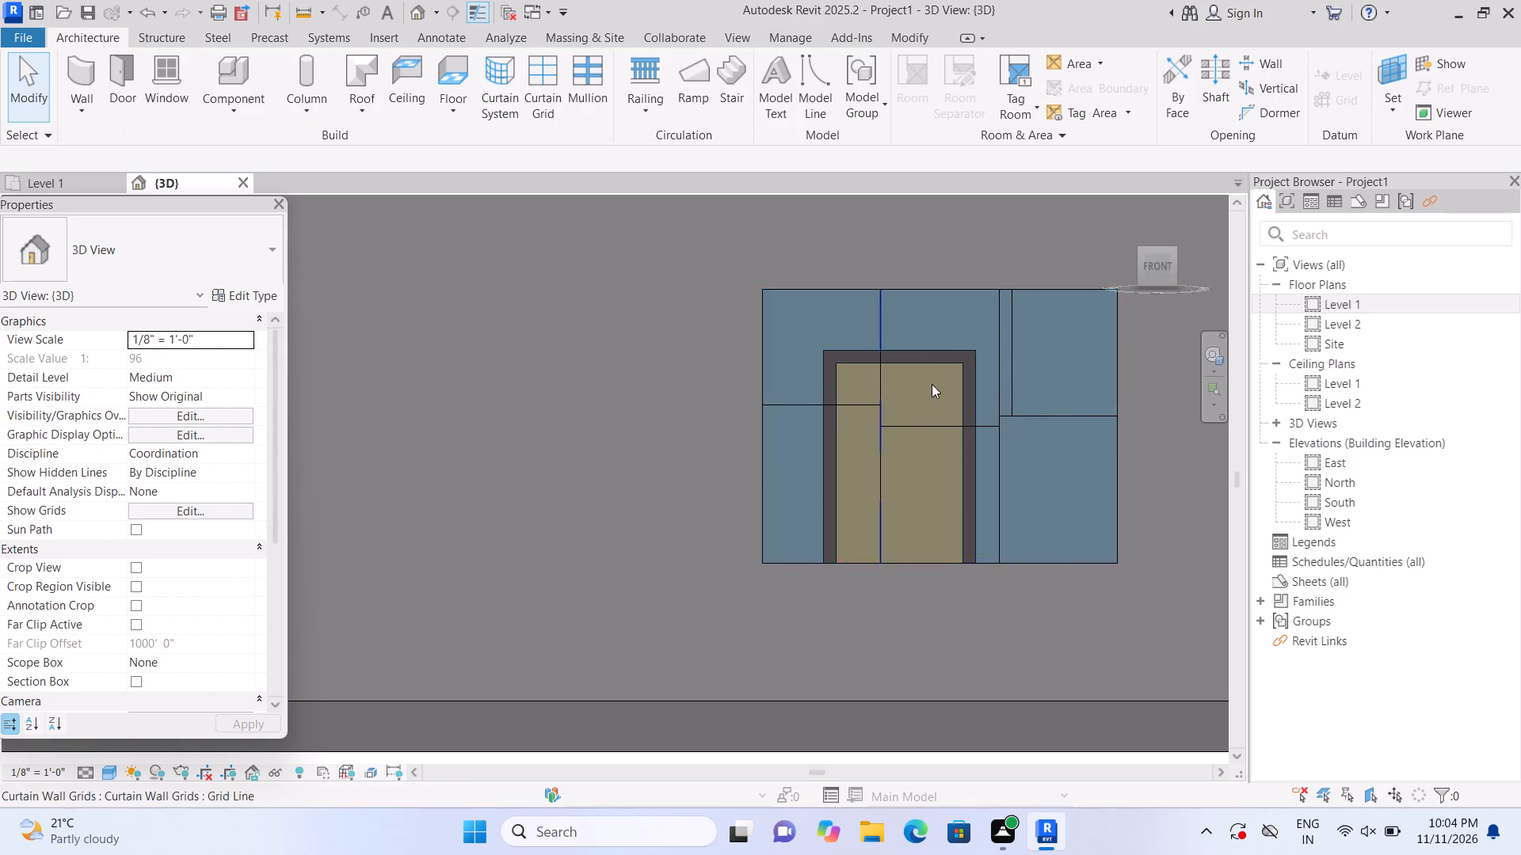
Select the stray short vertical grid line in the upper part of the east bay, close to the full-height grid line.
scroll(991, 402, "up", 1)
left_click(1013, 389)
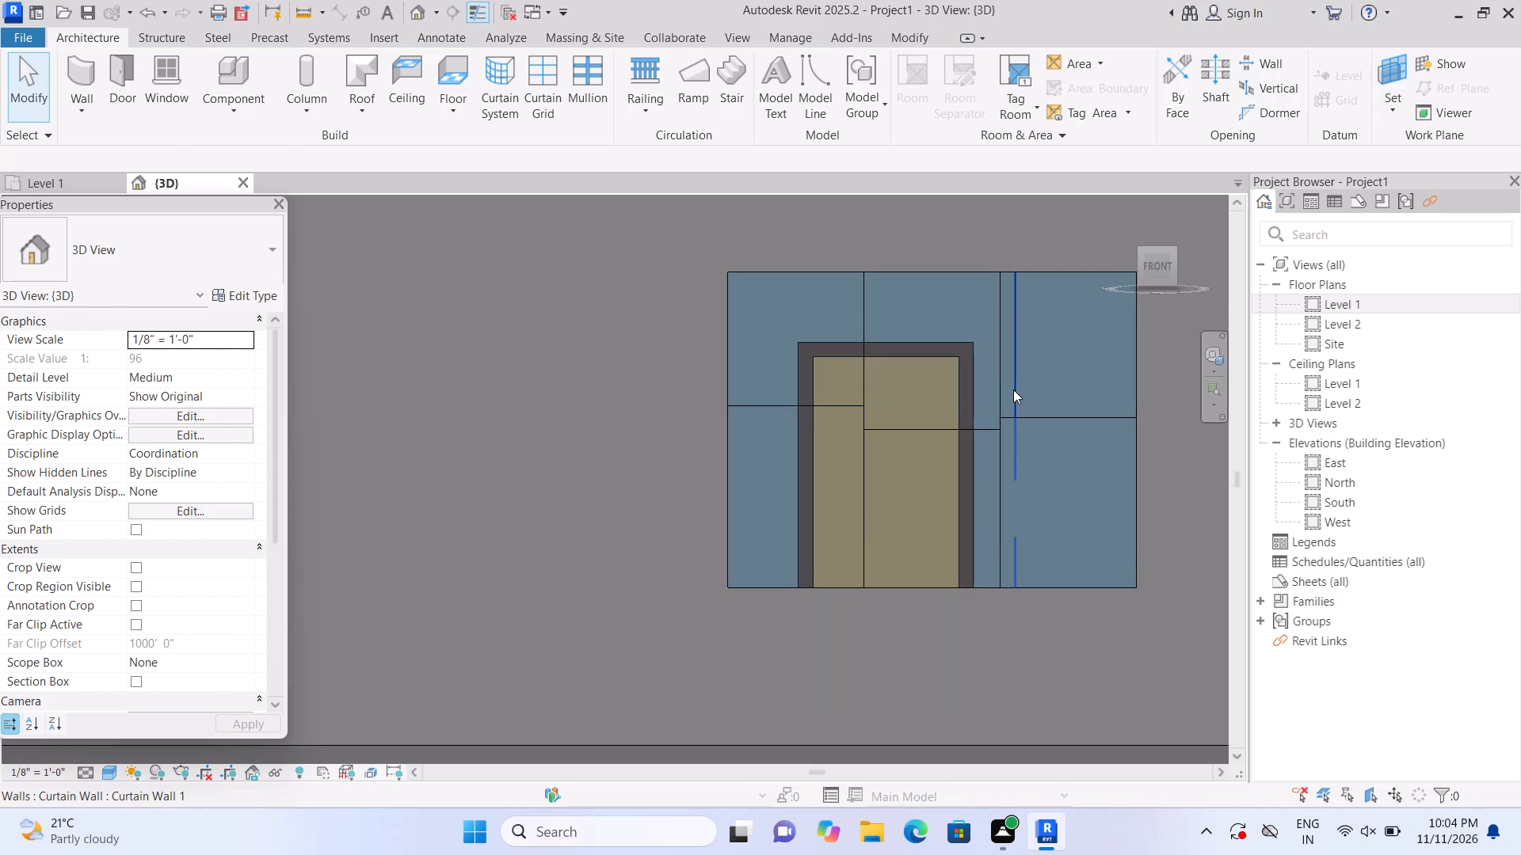
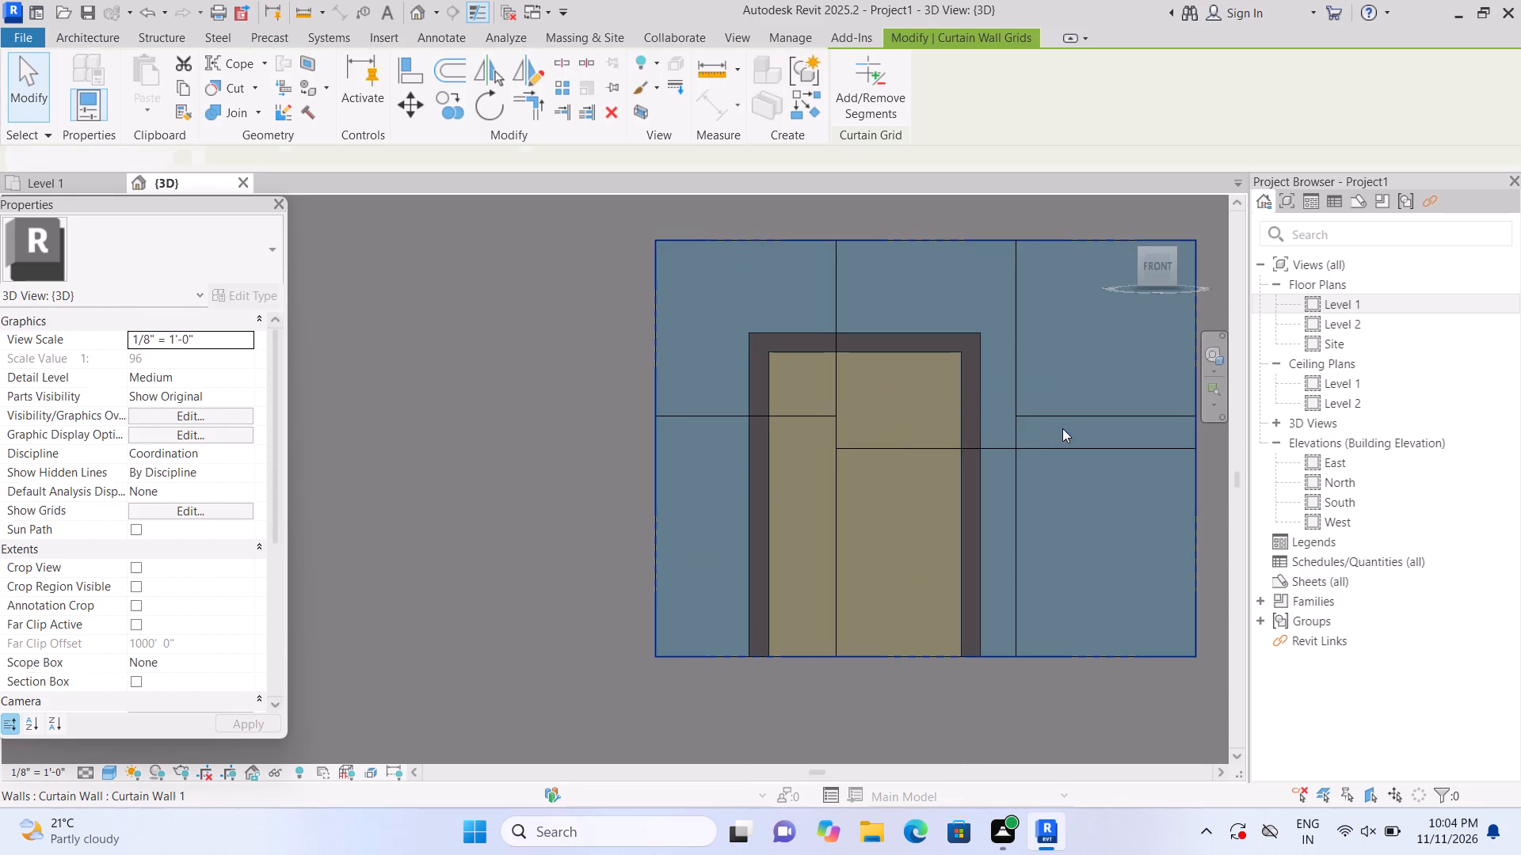
Delete the lower horizontal grid line crossing the middle and east bays of the curtain wall.
double_click(1081, 456)
key("Delete")
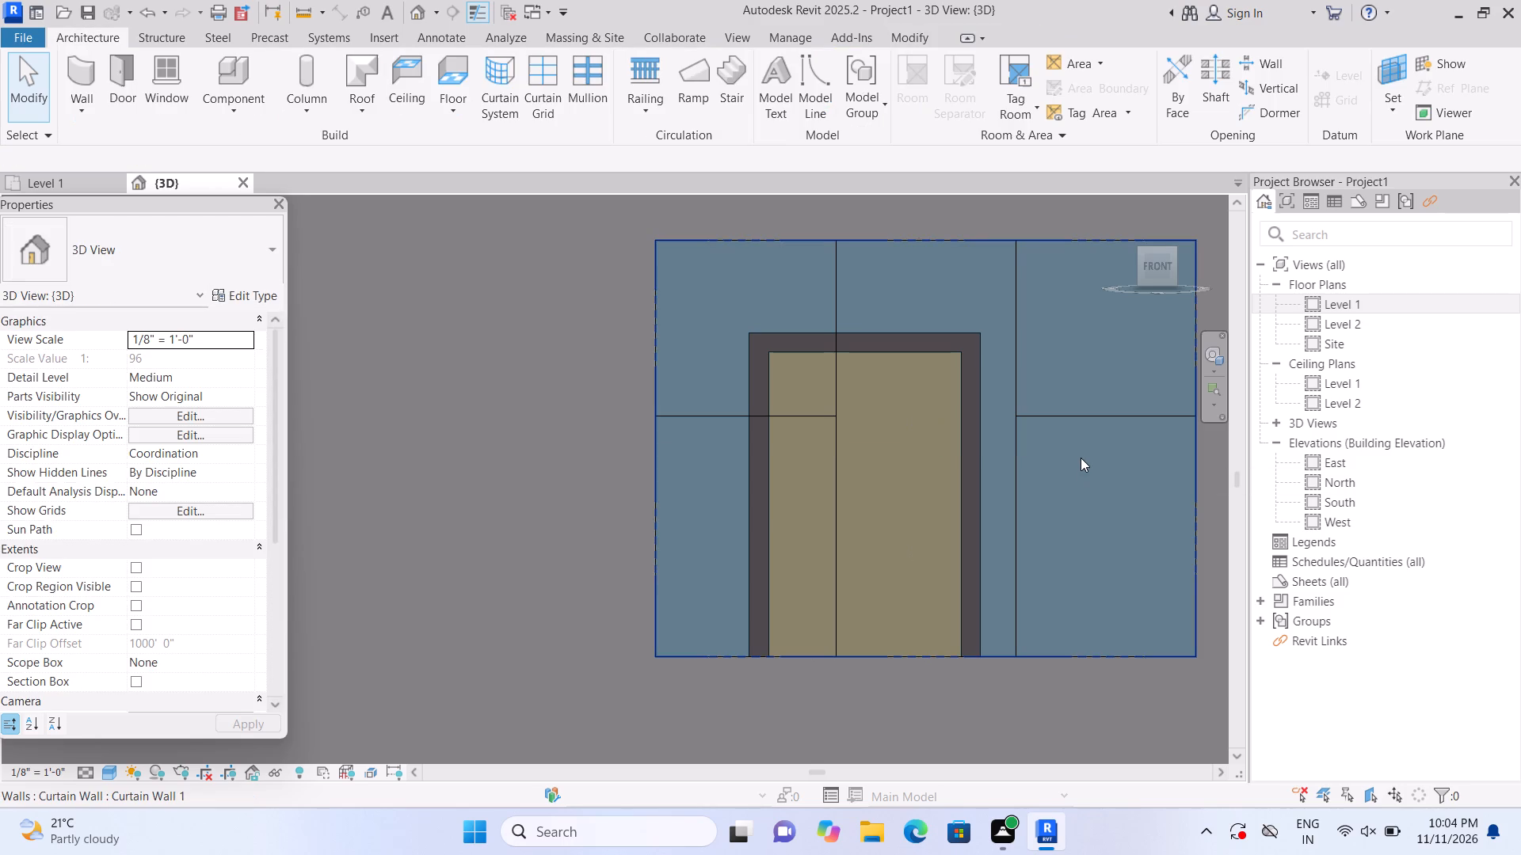
Add a one-segment horizontal curtain grid line in the middle bay only, about 2' 7 7/16" above the base.
left_click(551, 108)
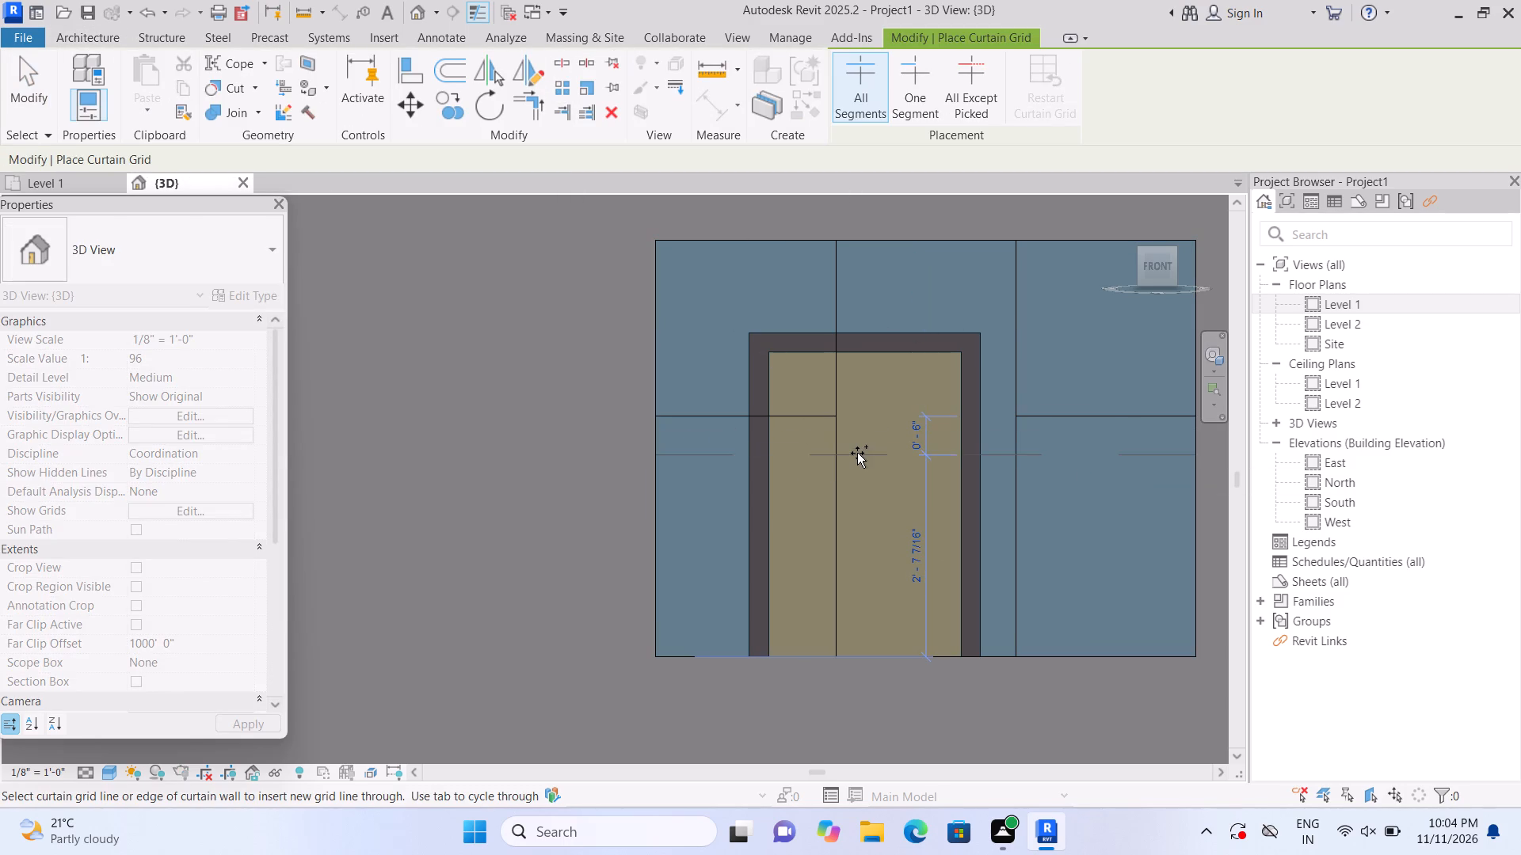
left_click(907, 105)
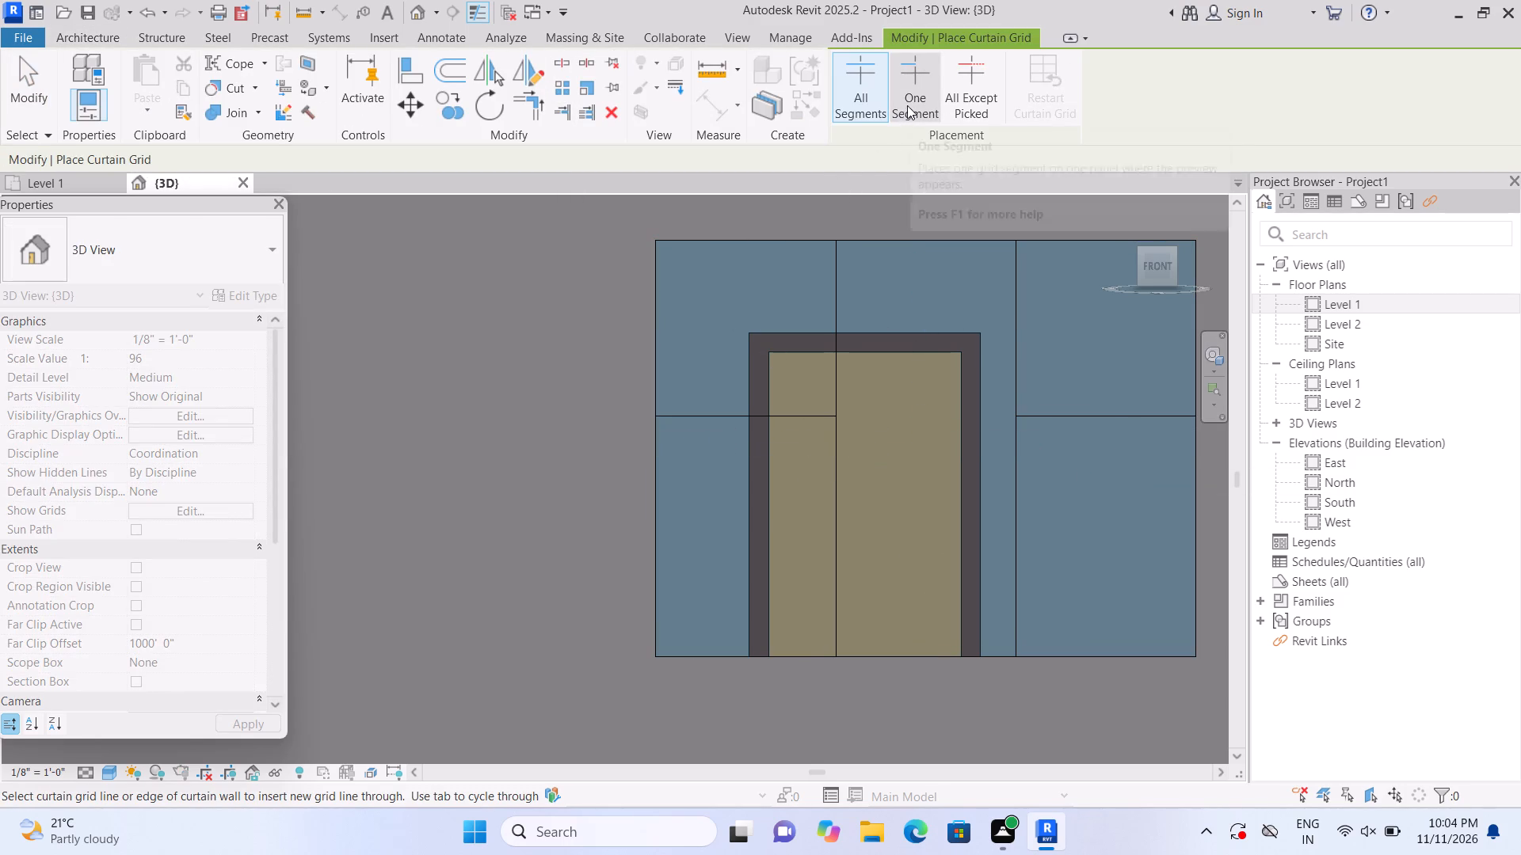
left_click(907, 455)
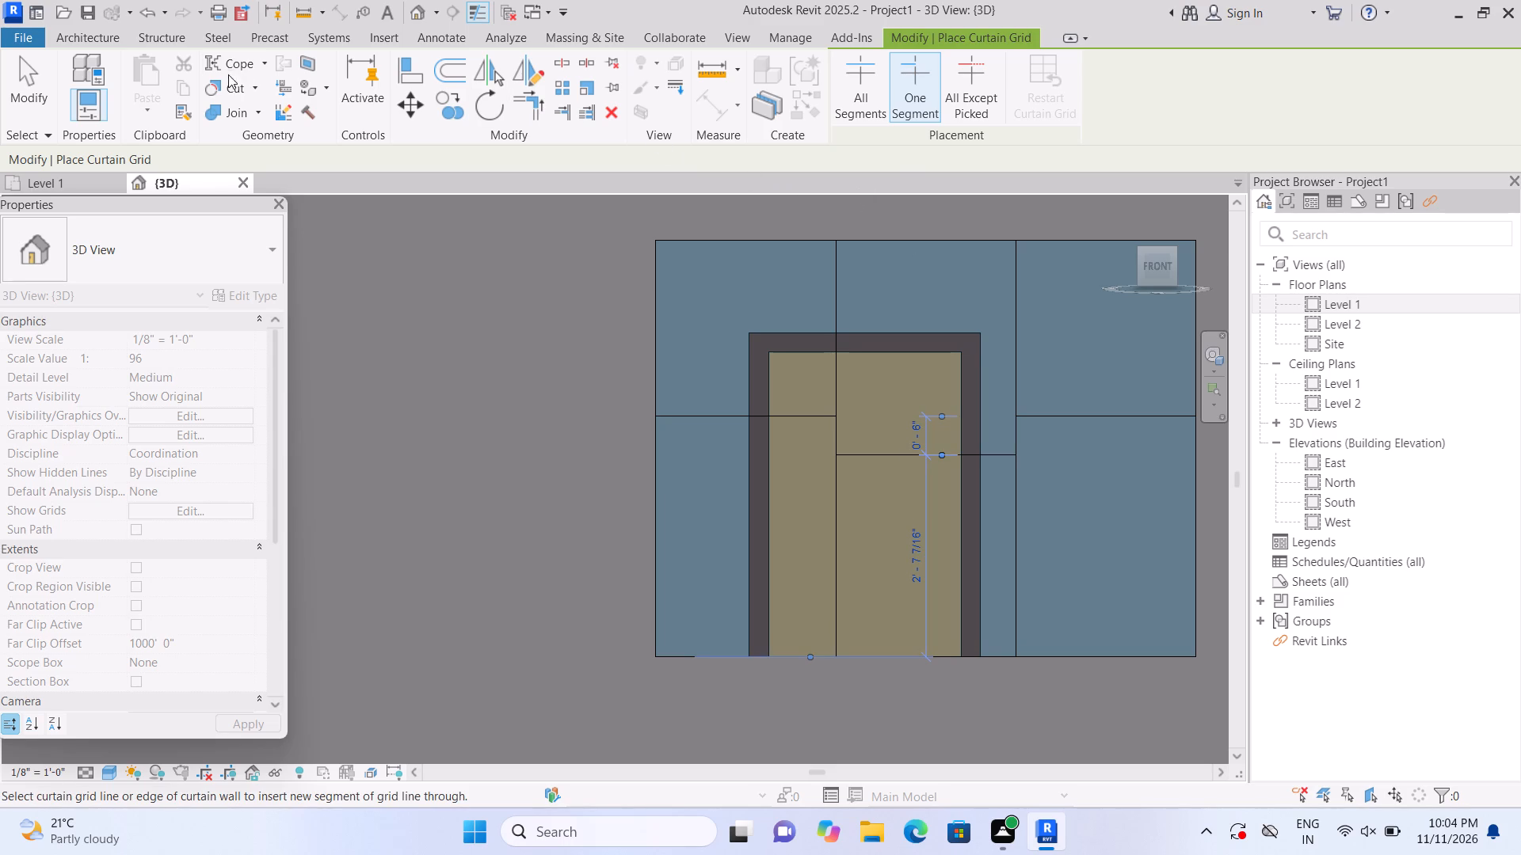
Place 2.5" x 5" rectangular mullions on all interior grid lines and the four border edges of the curtain wall.
left_click(91, 40)
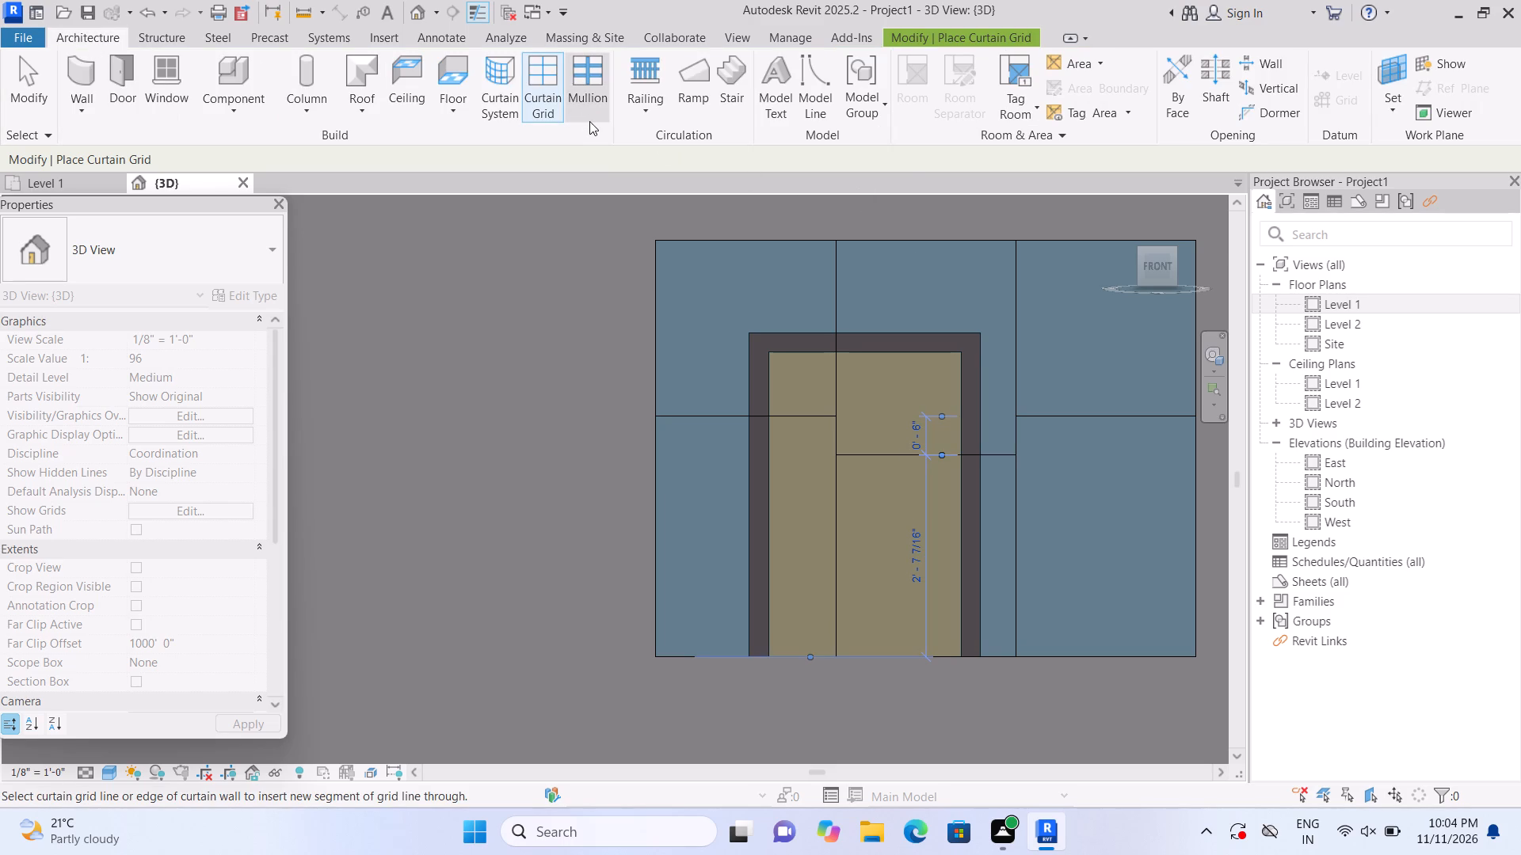
left_click(593, 105)
double_click(784, 404)
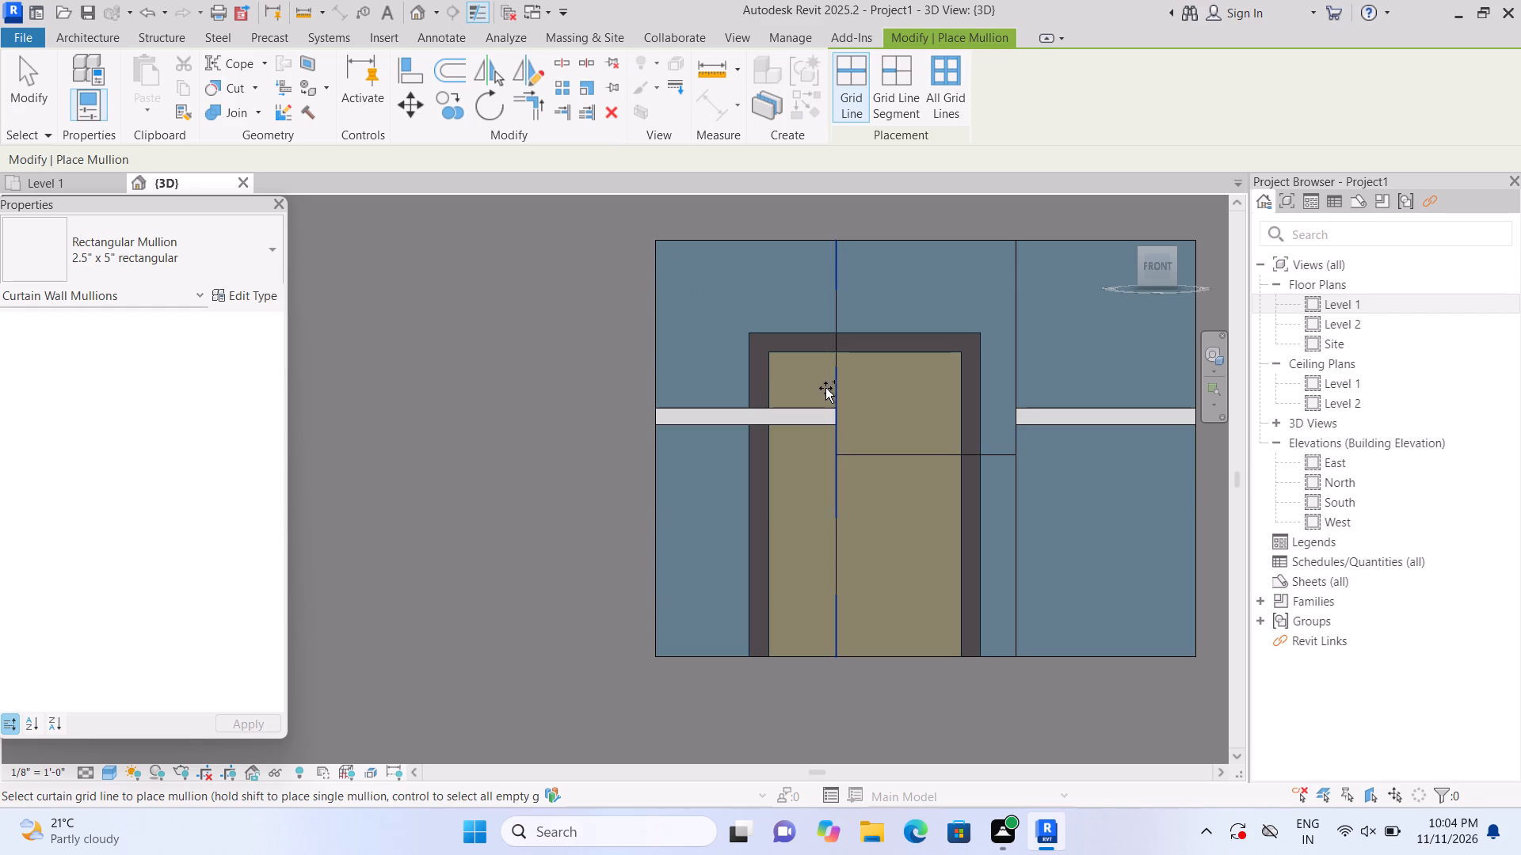
double_click(825, 388)
left_click(659, 353)
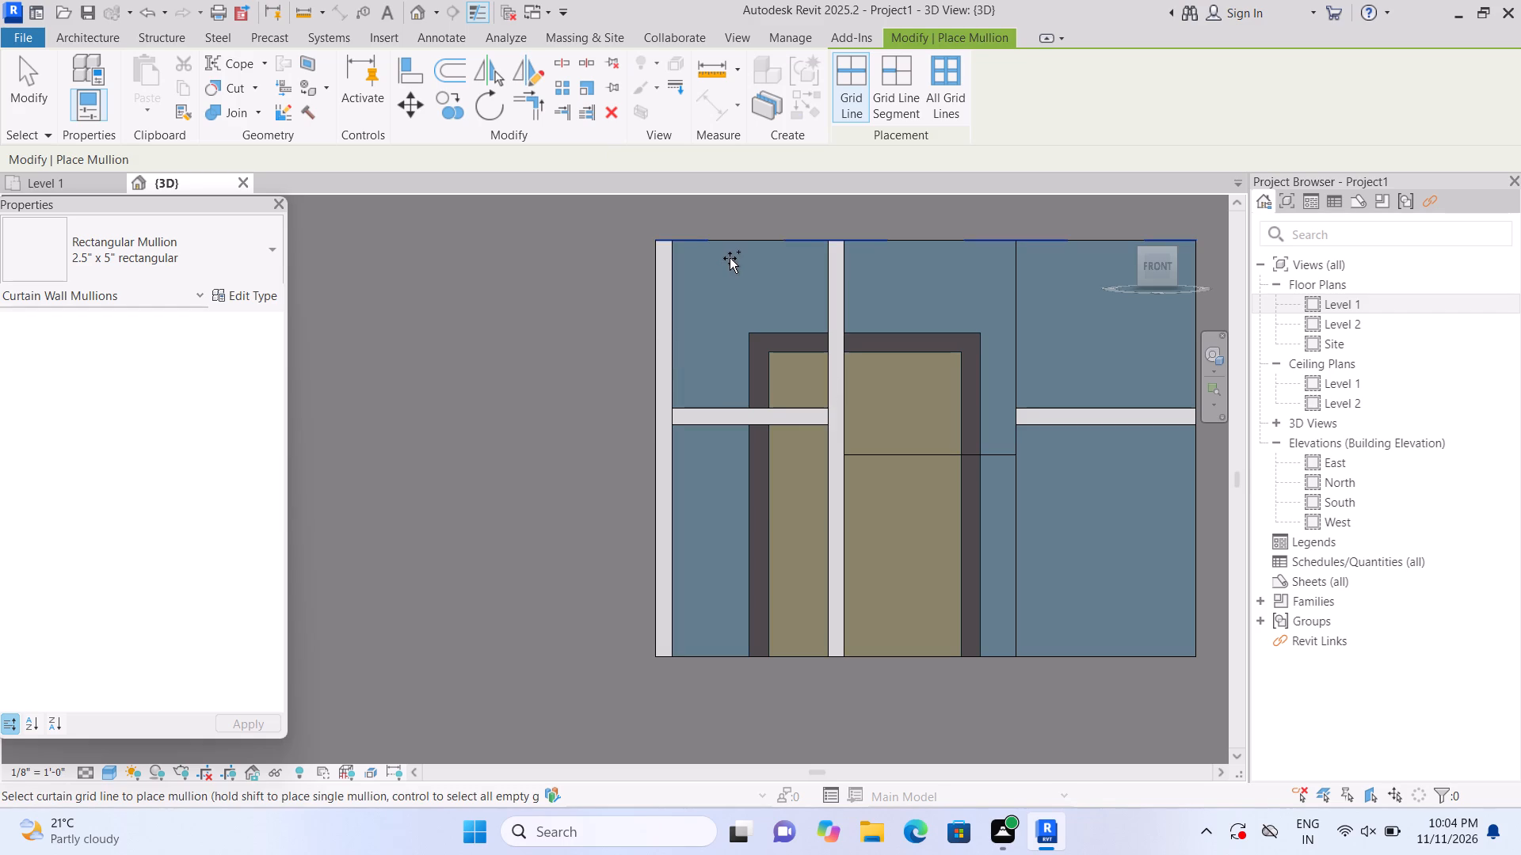
left_click(730, 258)
scroll(720, 264, "down", 3)
left_click(1012, 332)
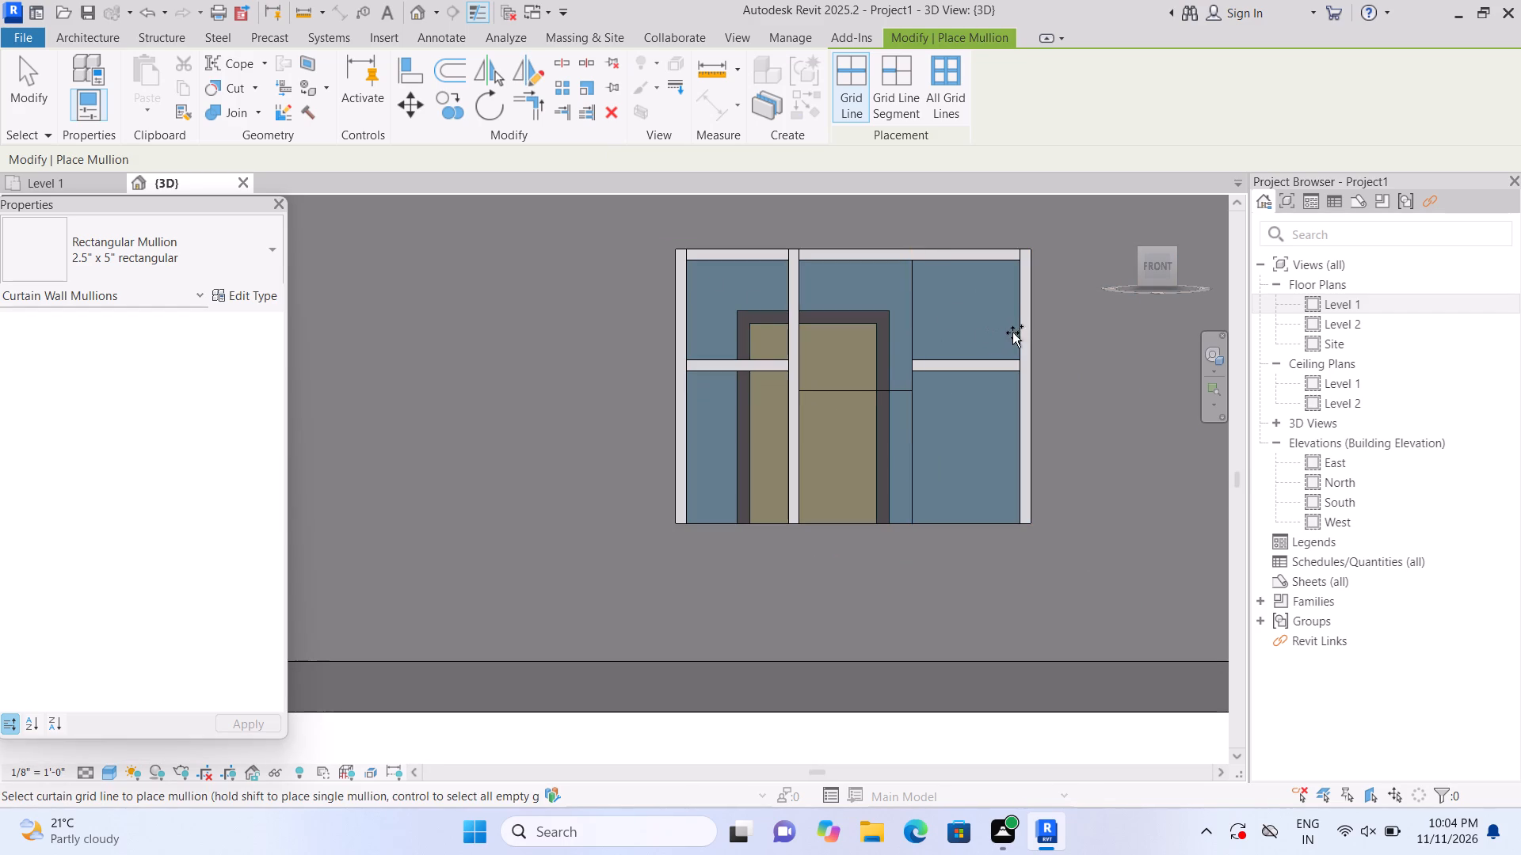
left_click(905, 340)
left_click(894, 387)
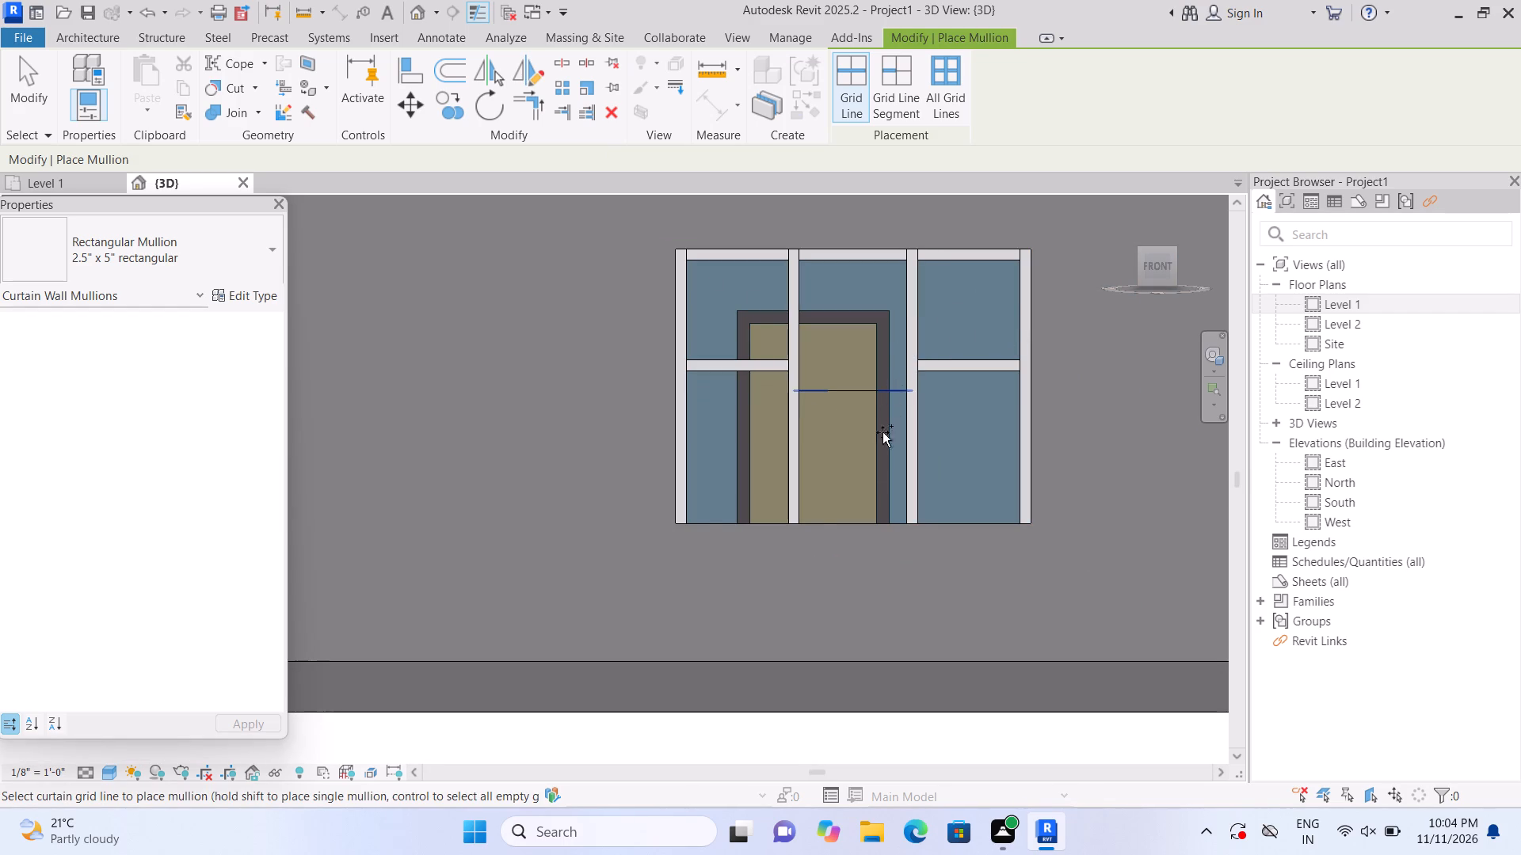
left_click(868, 519)
scroll(867, 516, "down", 9)
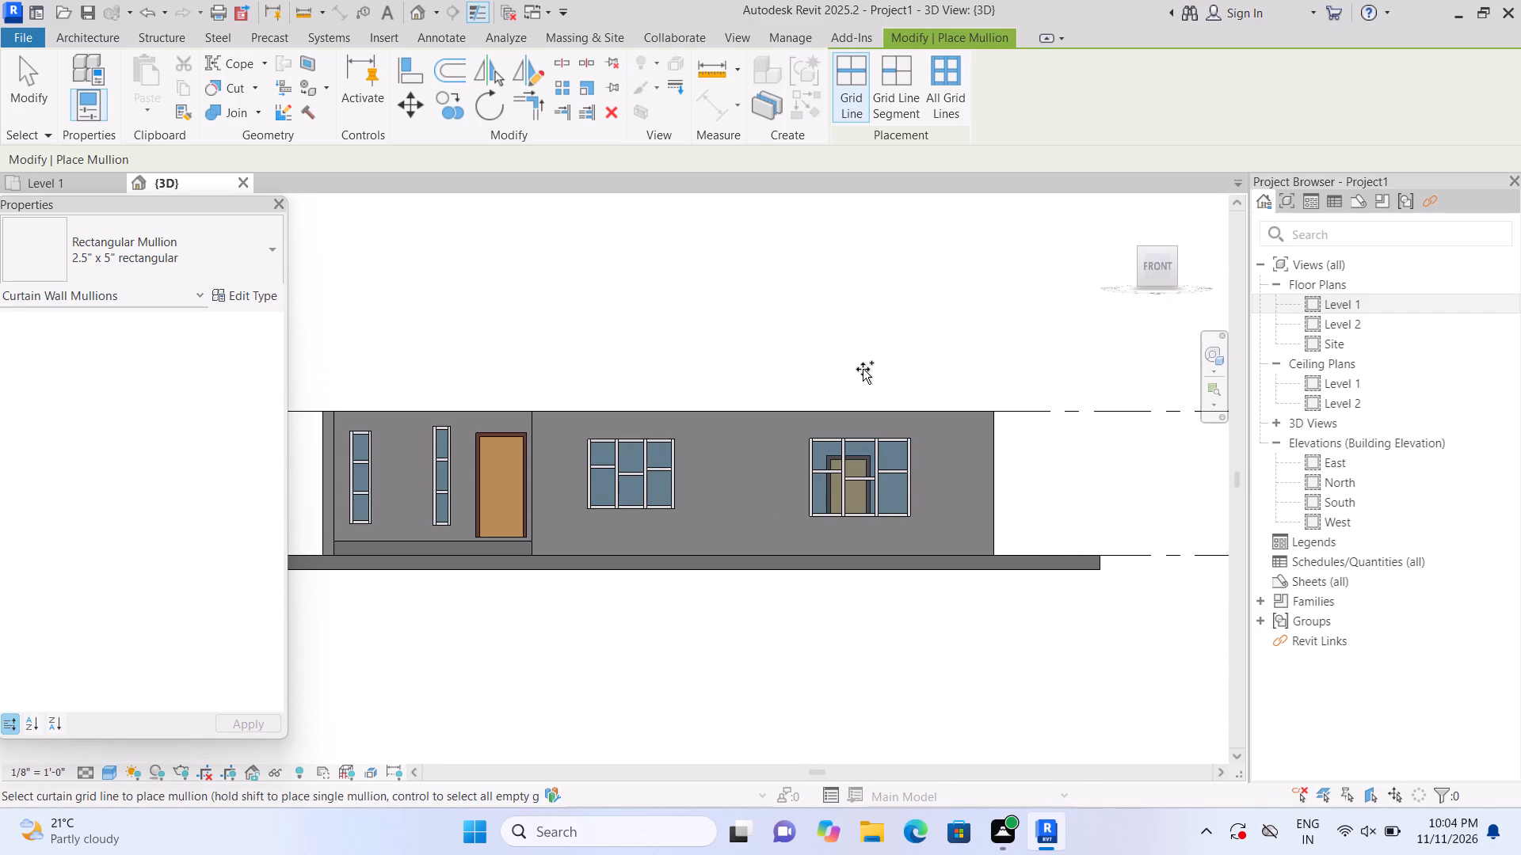
key("Escape")
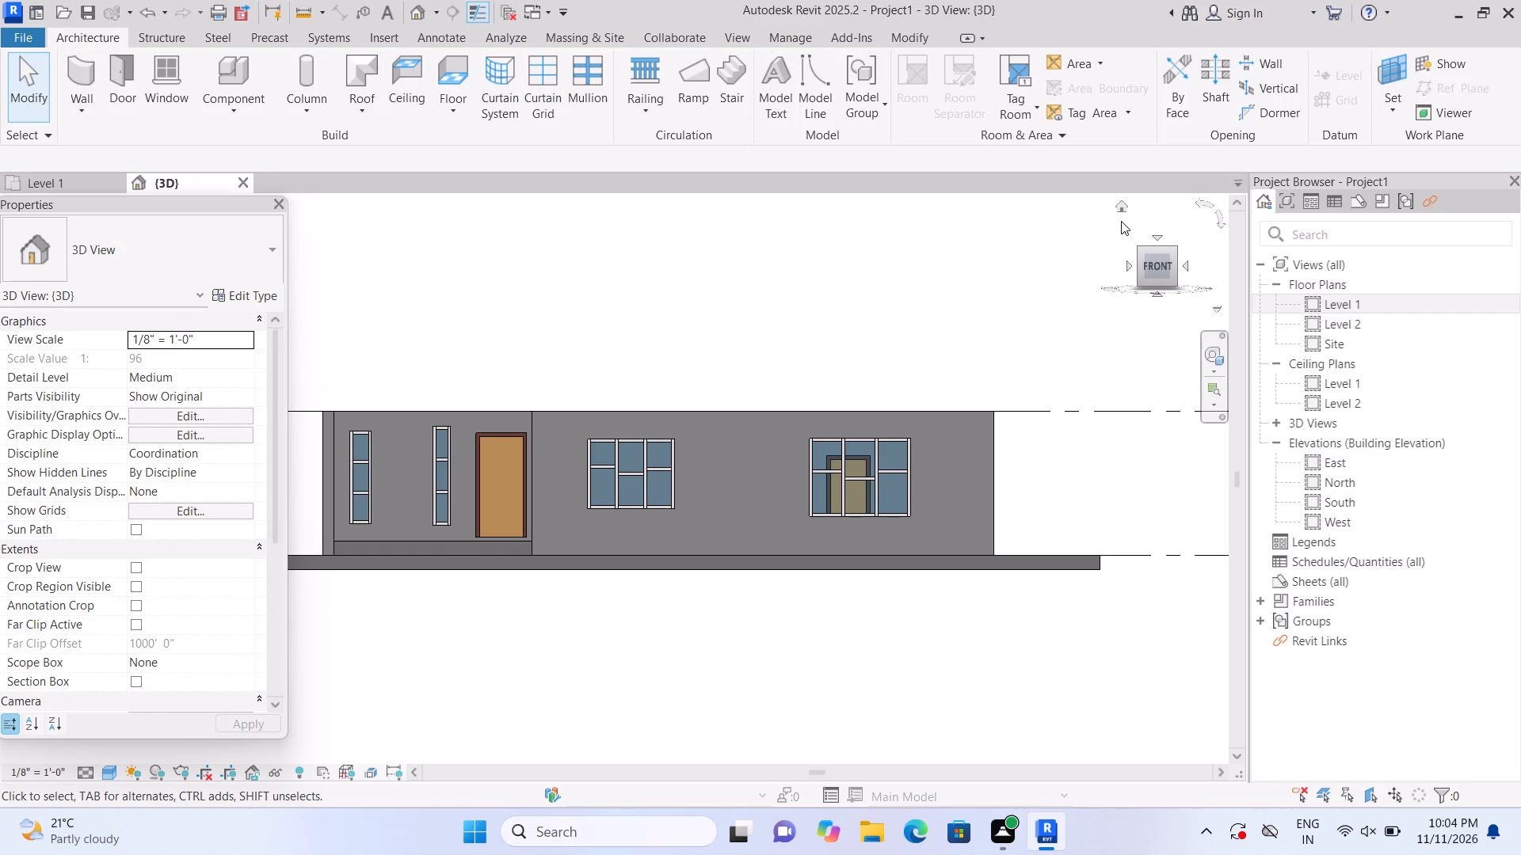
Review the whole building in the home 3D view, and return to the Level 1 floor plan.
left_click(1120, 204)
middle_click_drag(820, 481, 974, 493)
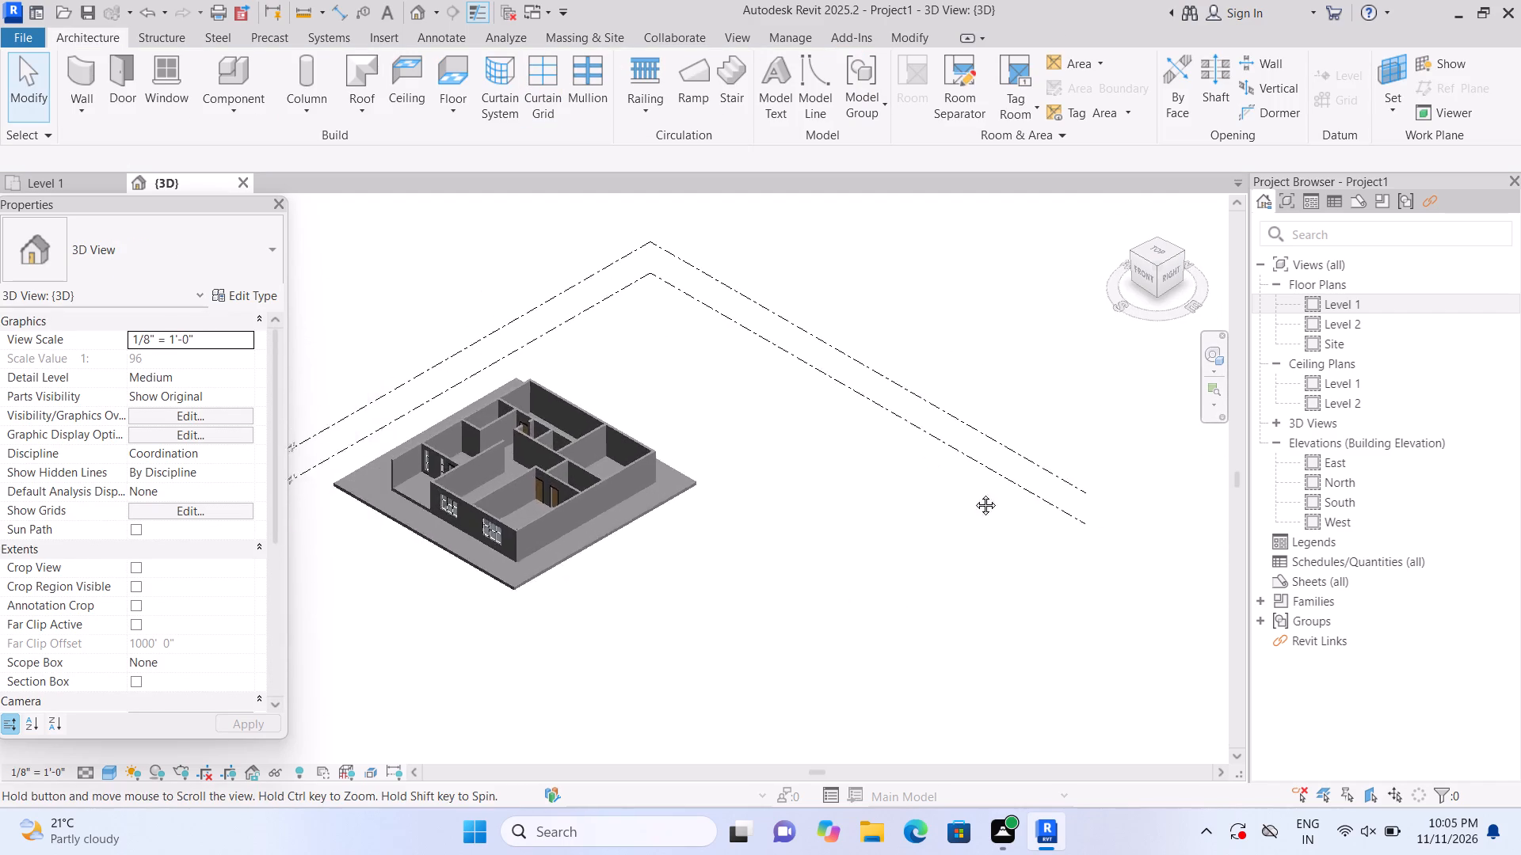
middle_click_drag(974, 493, 1086, 485)
scroll(627, 496, "up", 7)
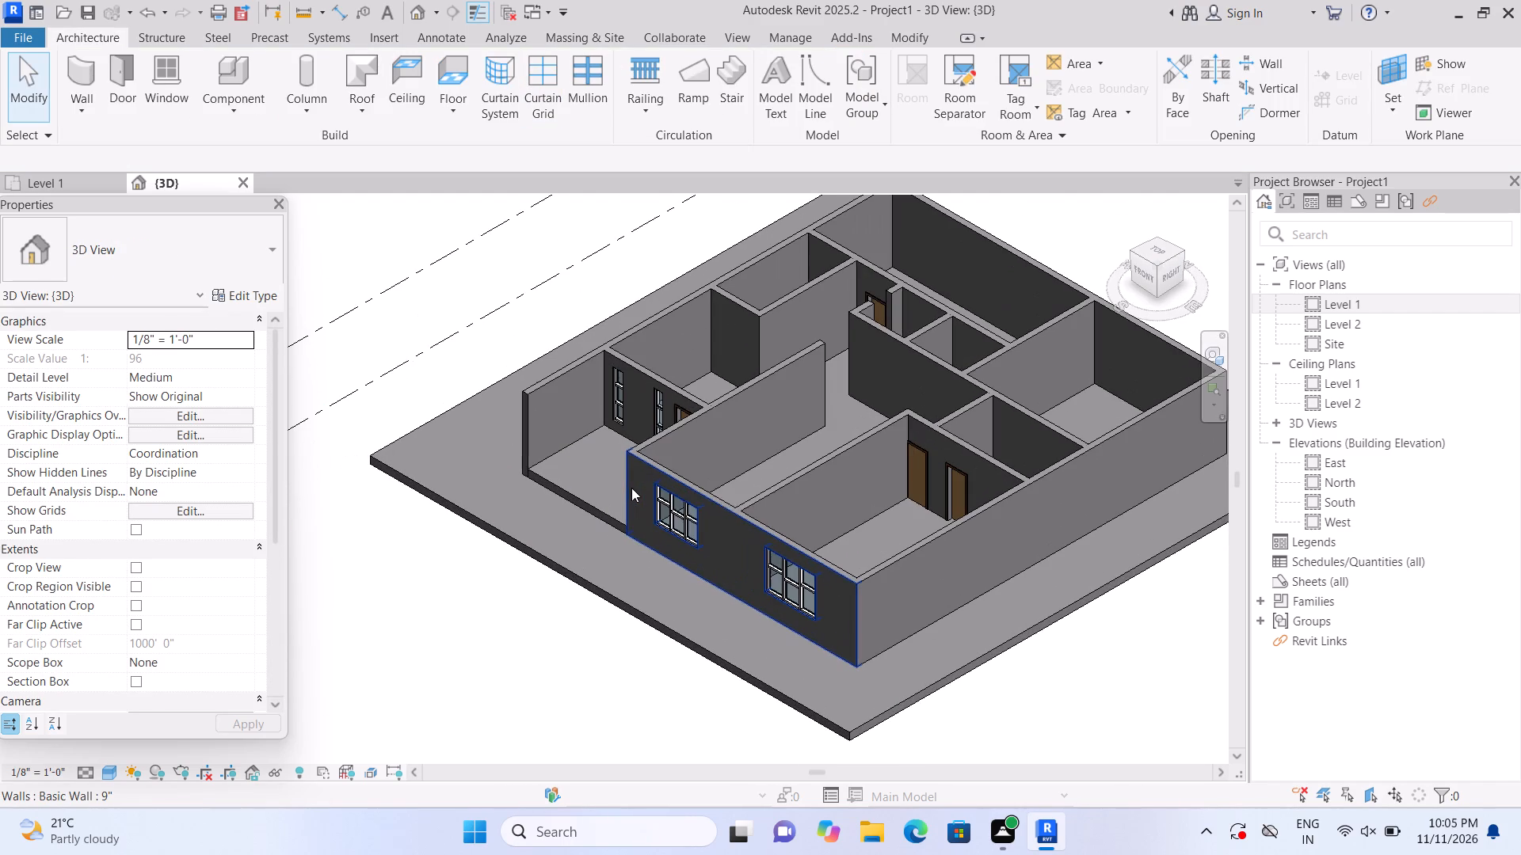
scroll(631, 488, "down", 1)
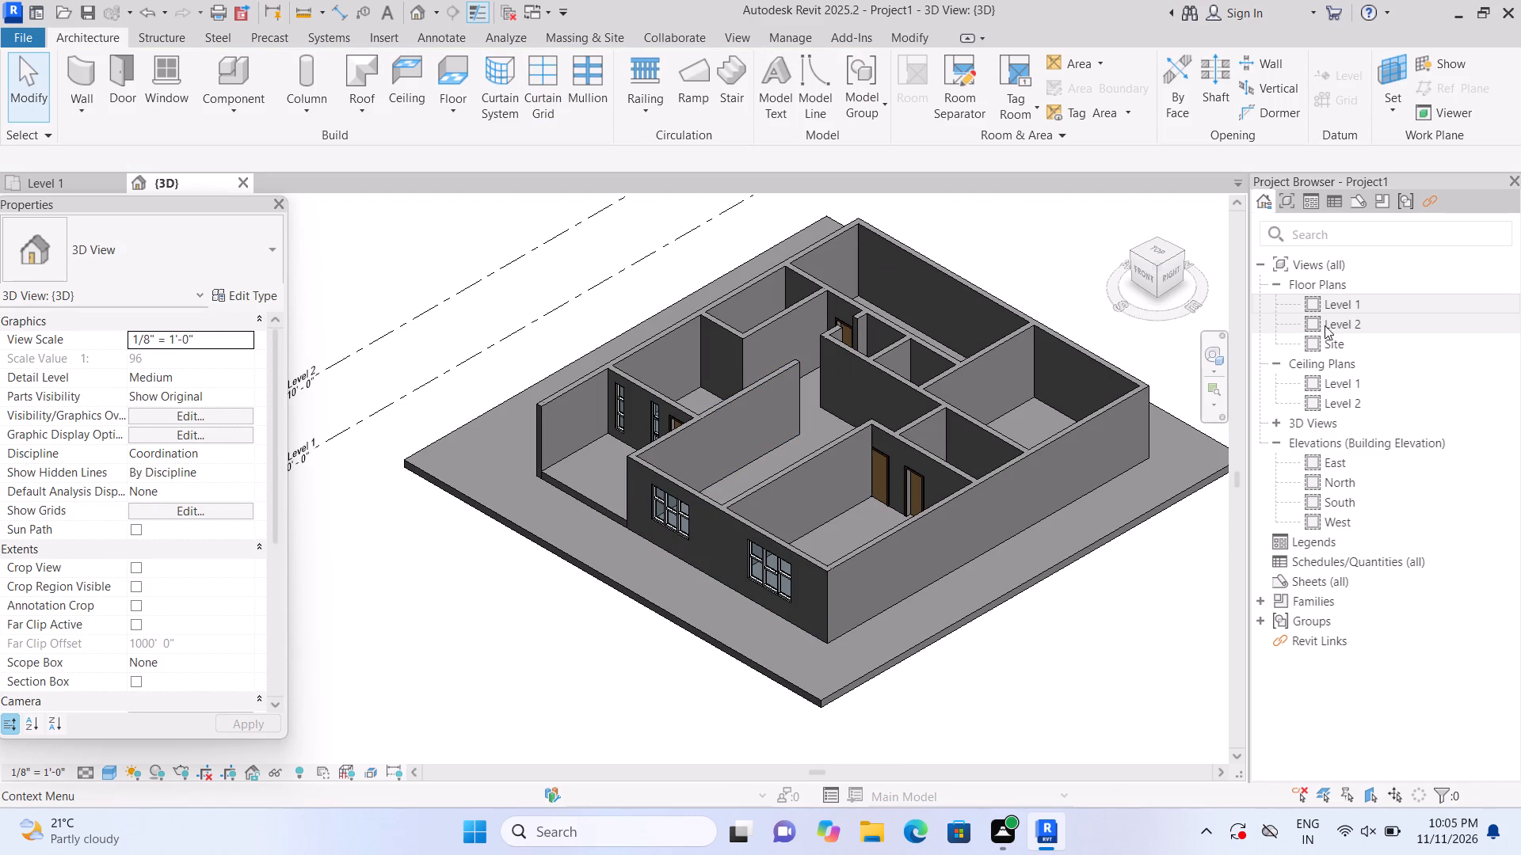
triple_click(1310, 298)
left_click(1310, 298)
scroll(980, 359, "down", 4)
middle_click_drag(959, 363, 960, 401)
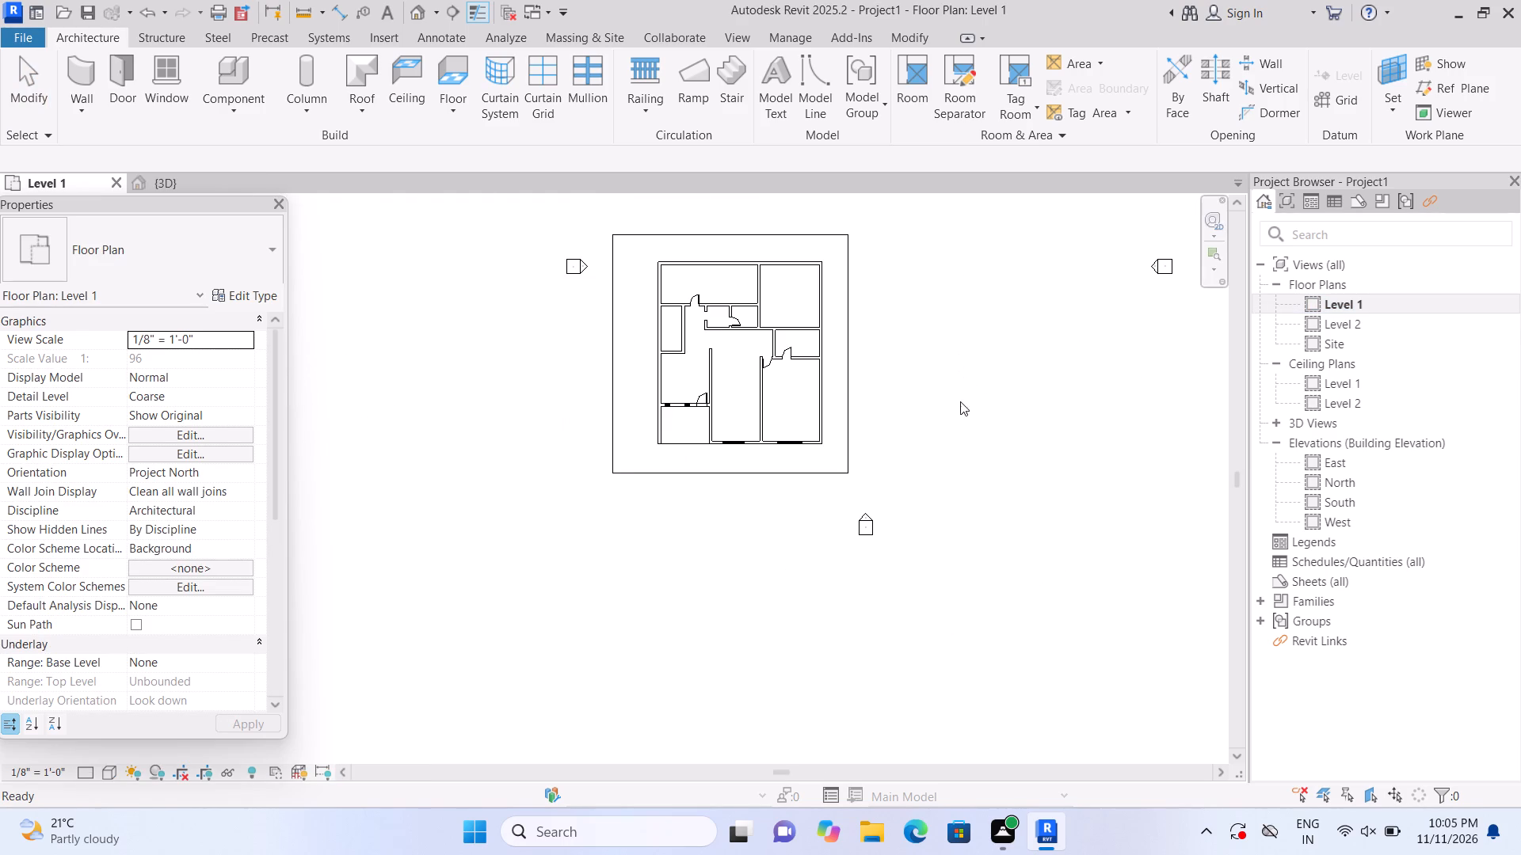
middle_click_drag(960, 401, 948, 482)
scroll(855, 244, "up", 1)
middle_click_drag(861, 264, 890, 335)
scroll(875, 329, "up", 1)
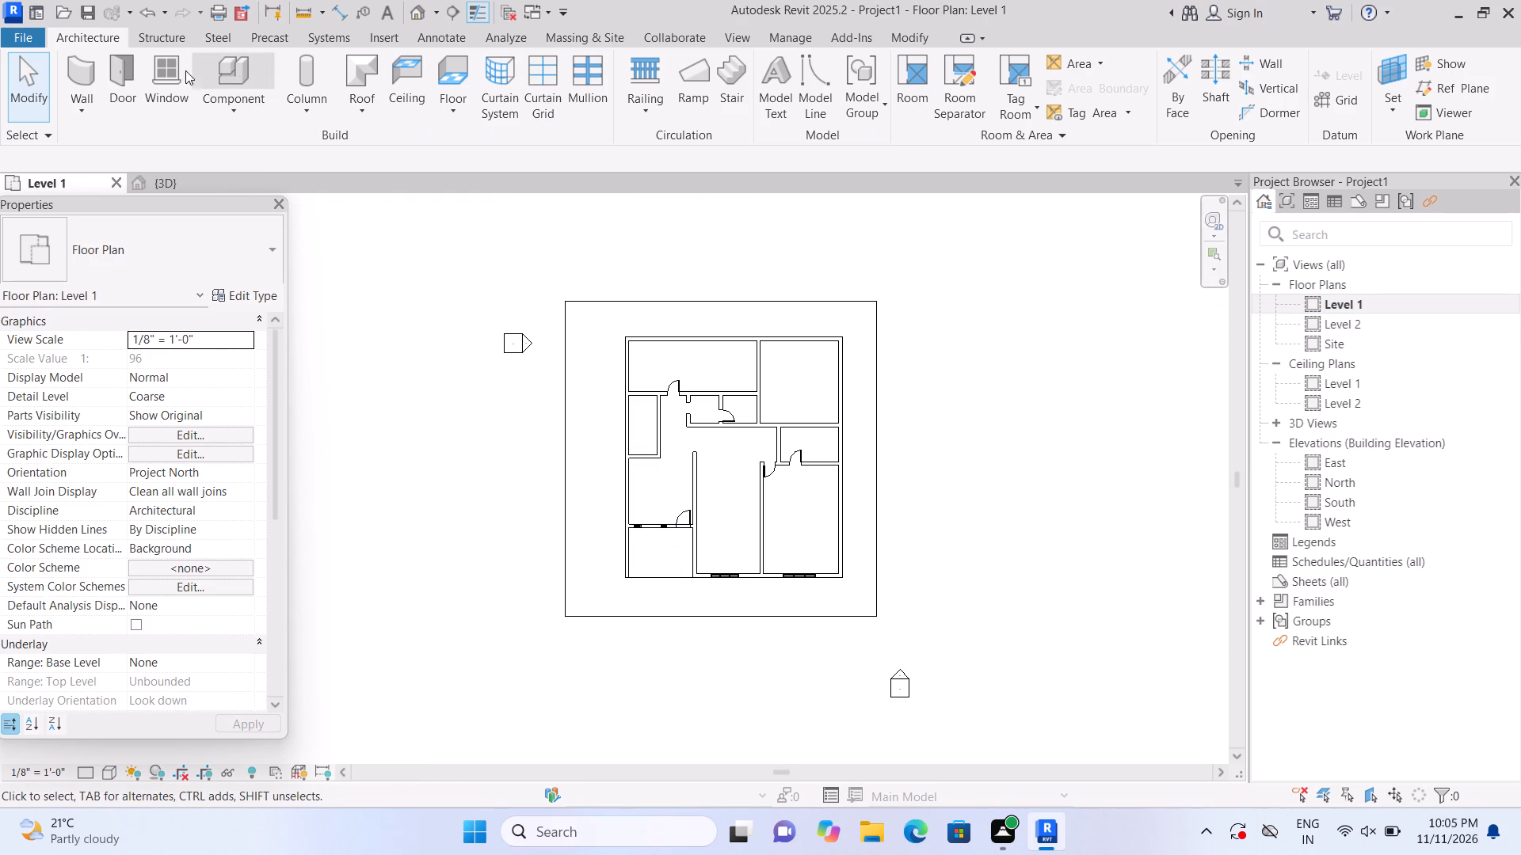
Create a Generic - 12" roof by footprint based on Level 2, with a rectangular boundary along the outer faces of the exterior walls.
left_click(101, 30)
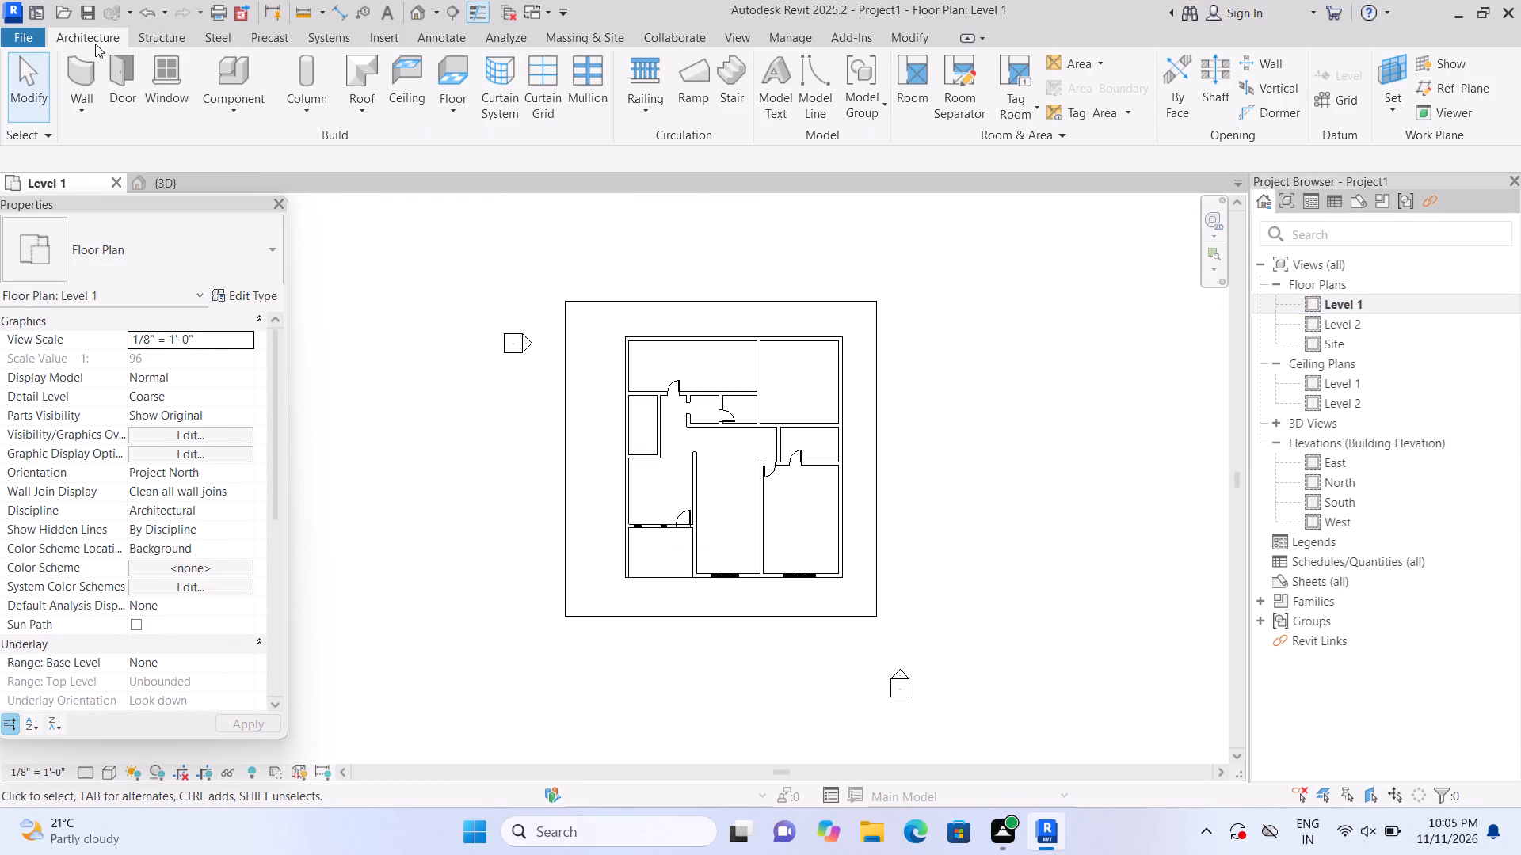
left_click(95, 43)
left_click(367, 112)
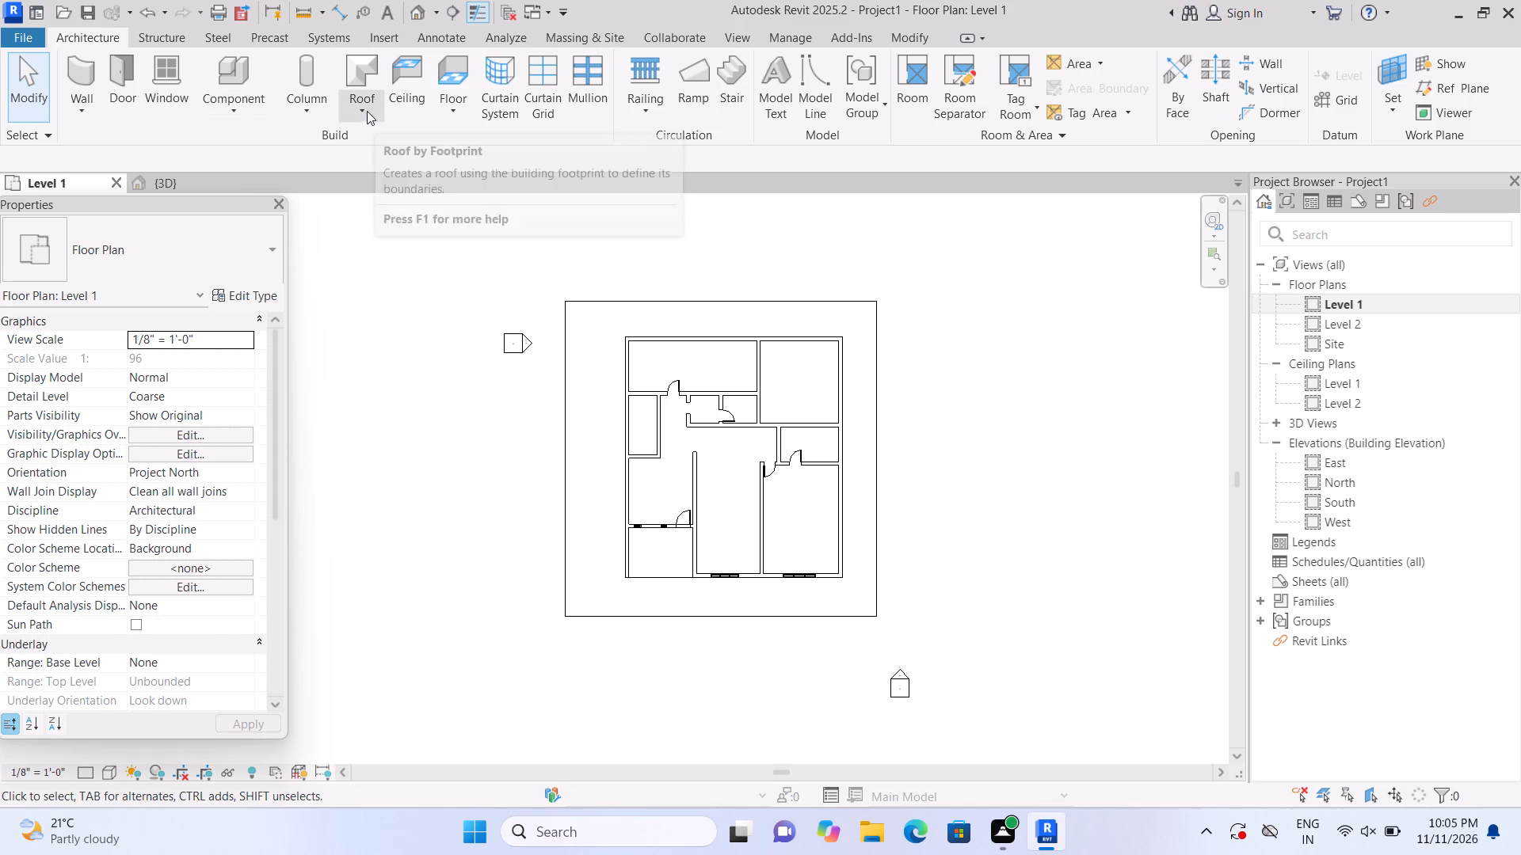
left_click(375, 146)
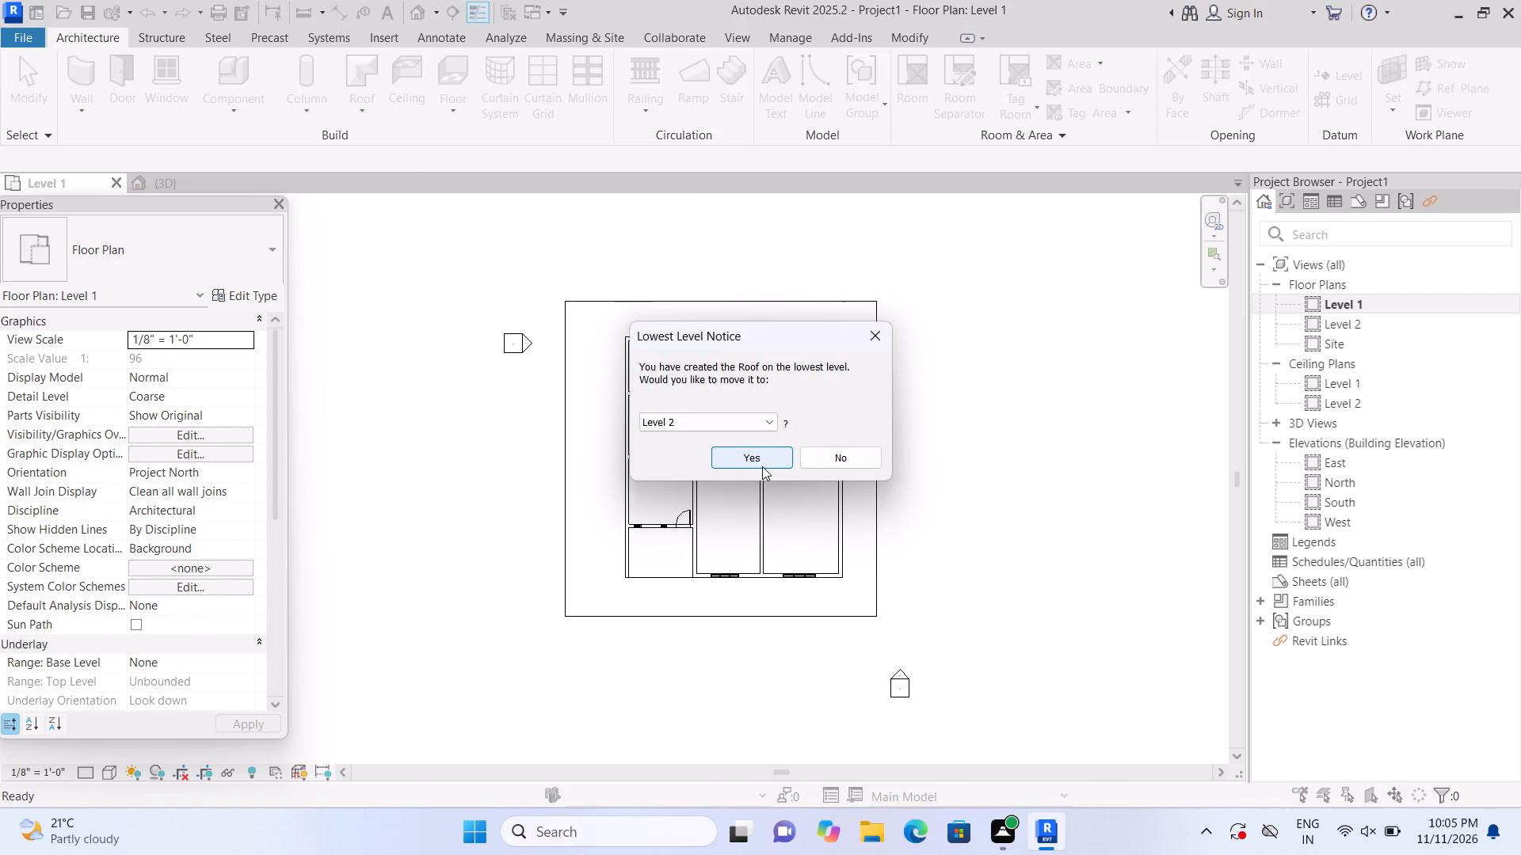
left_click(759, 453)
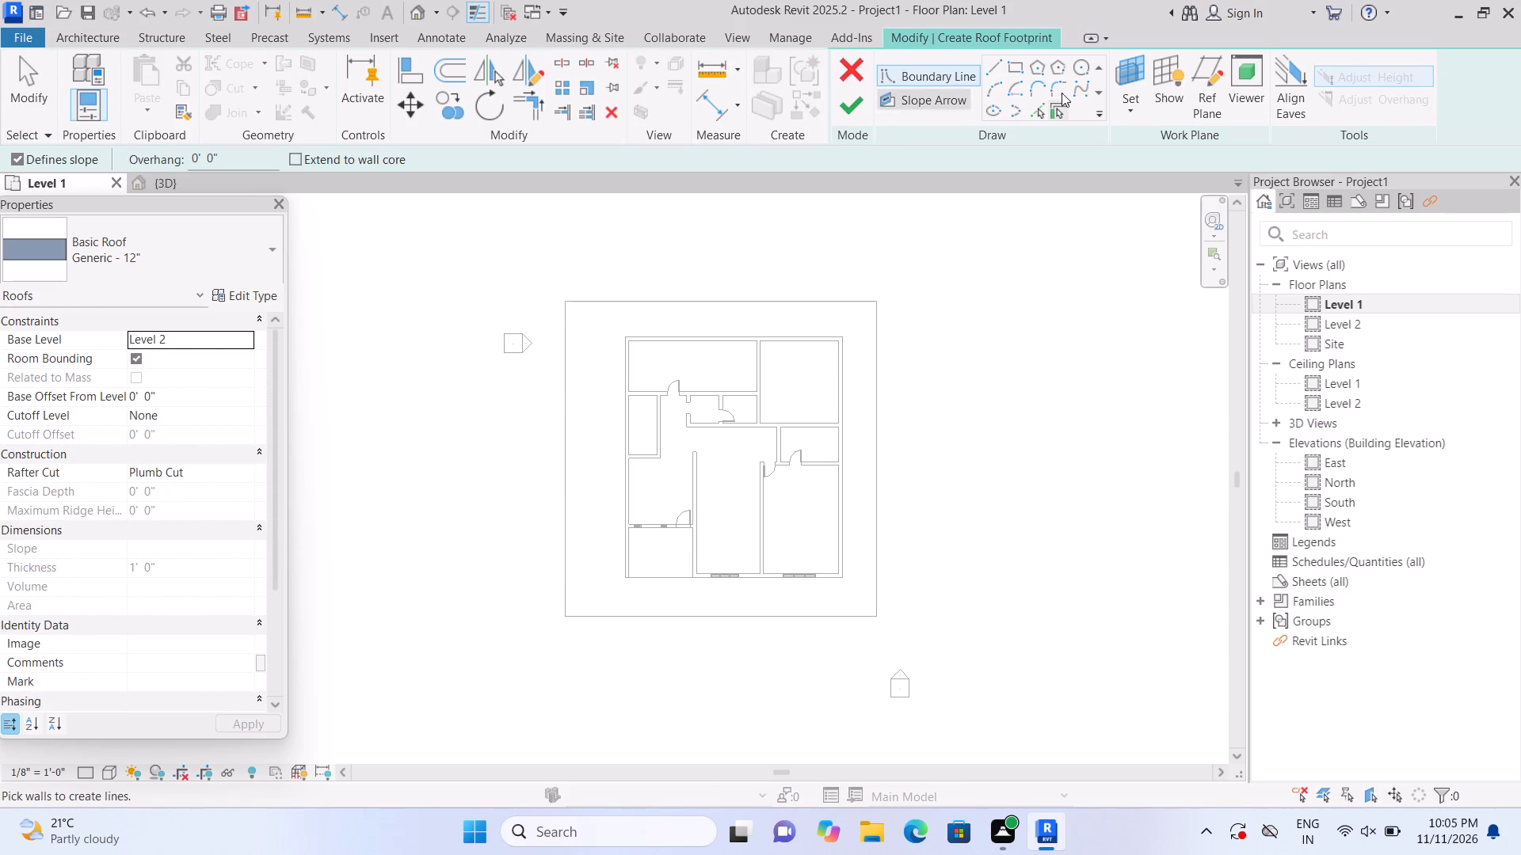
left_click(1016, 63)
scroll(642, 443, "up", 4)
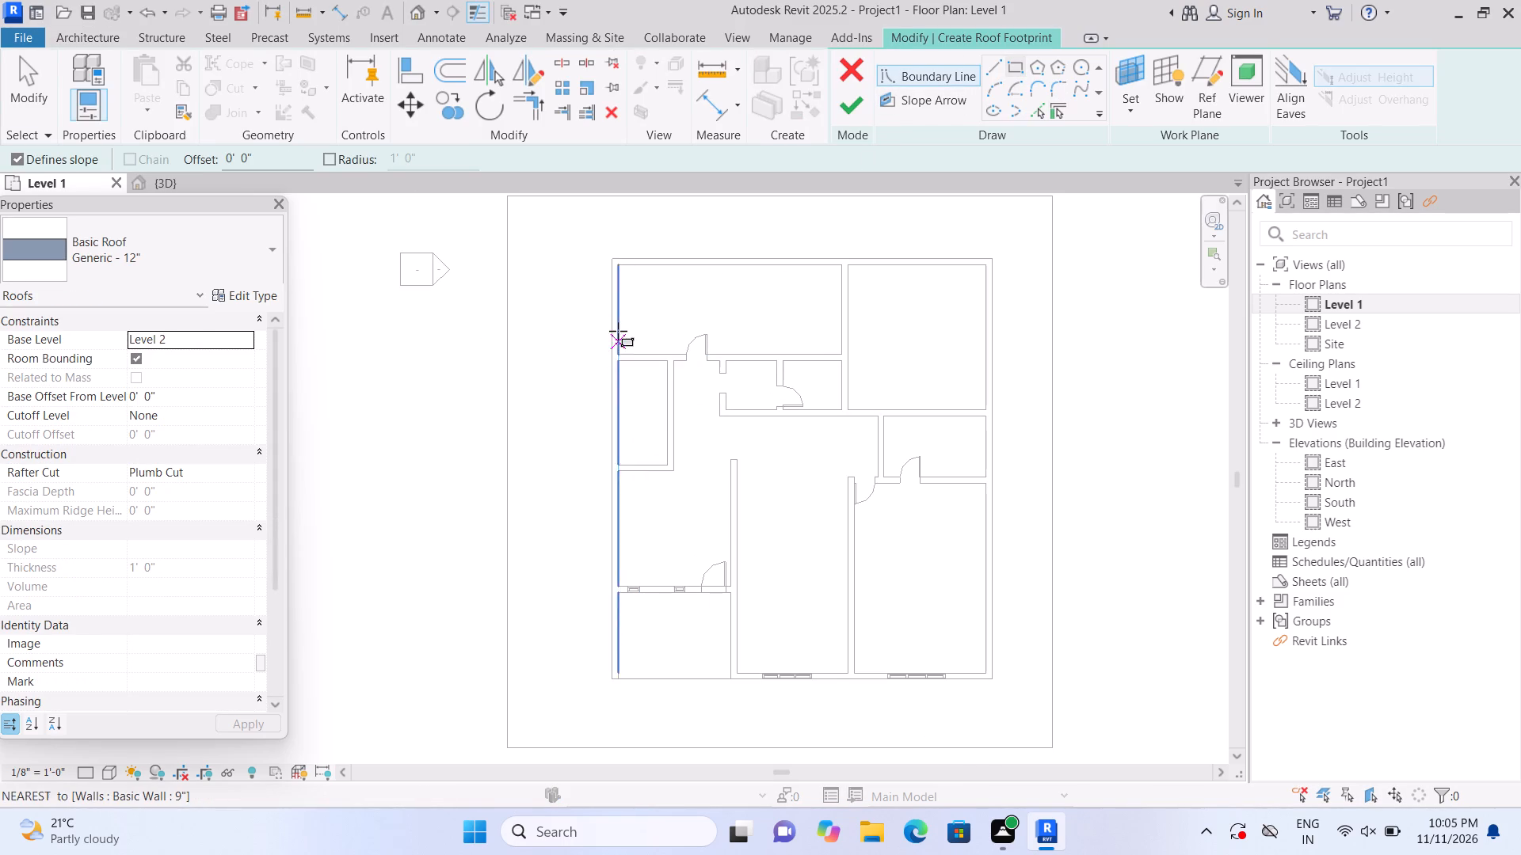
left_click(610, 260)
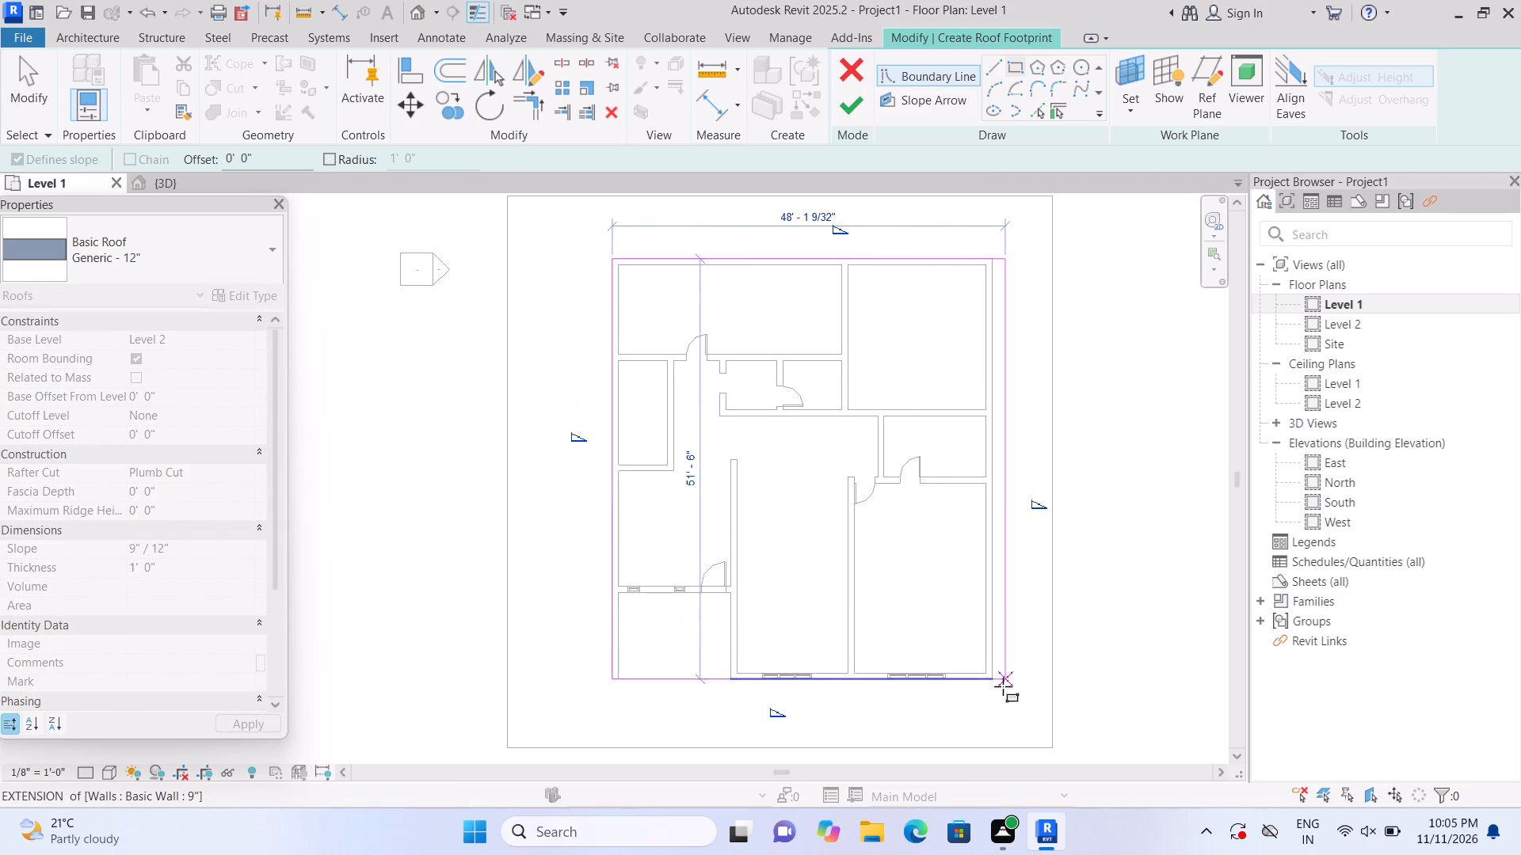
scroll(1000, 686, "up", 3)
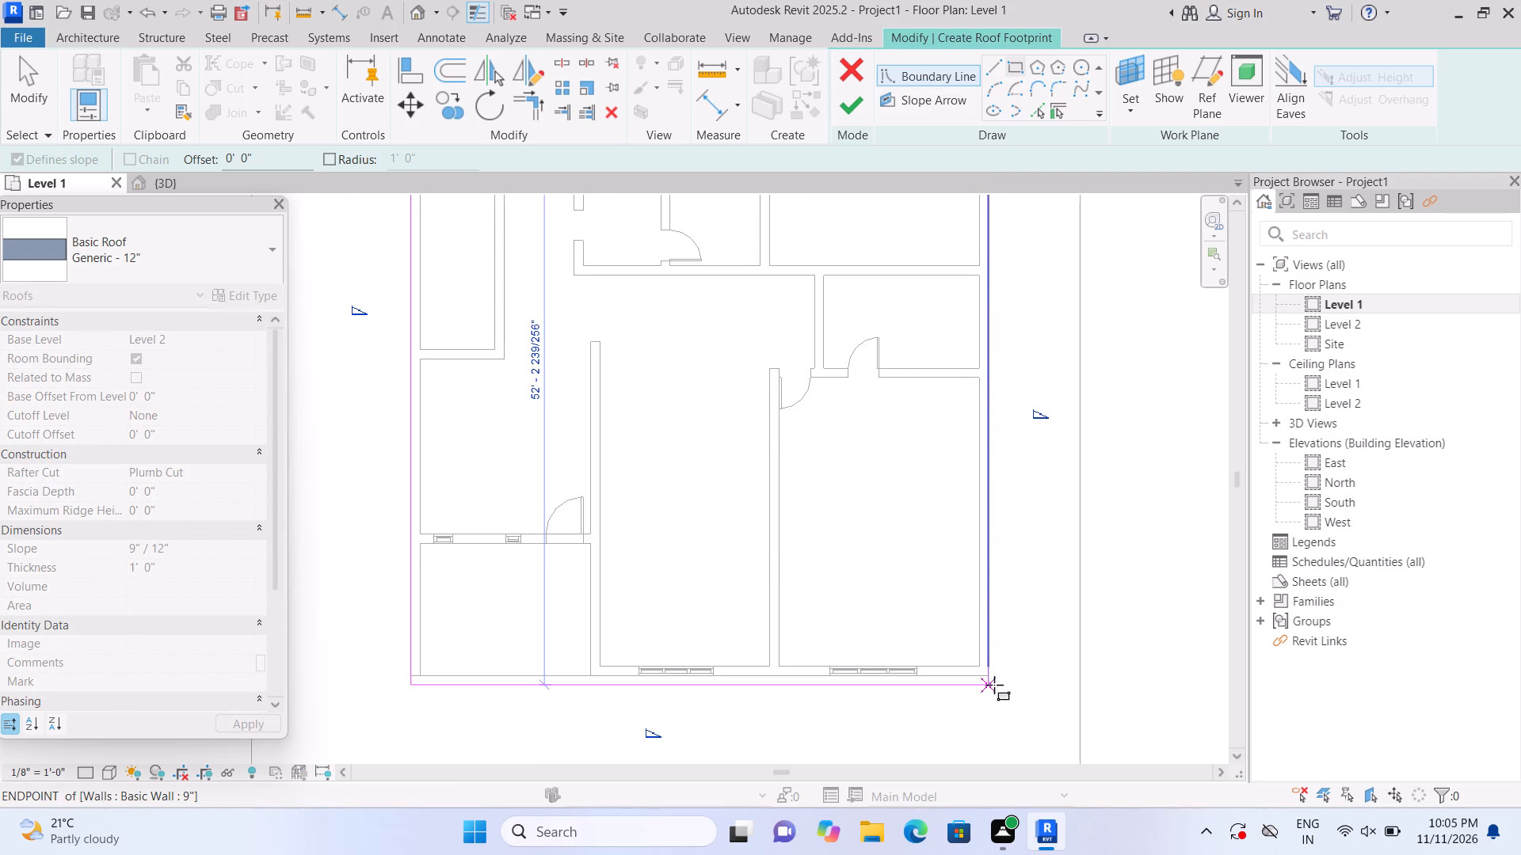
double_click(989, 679)
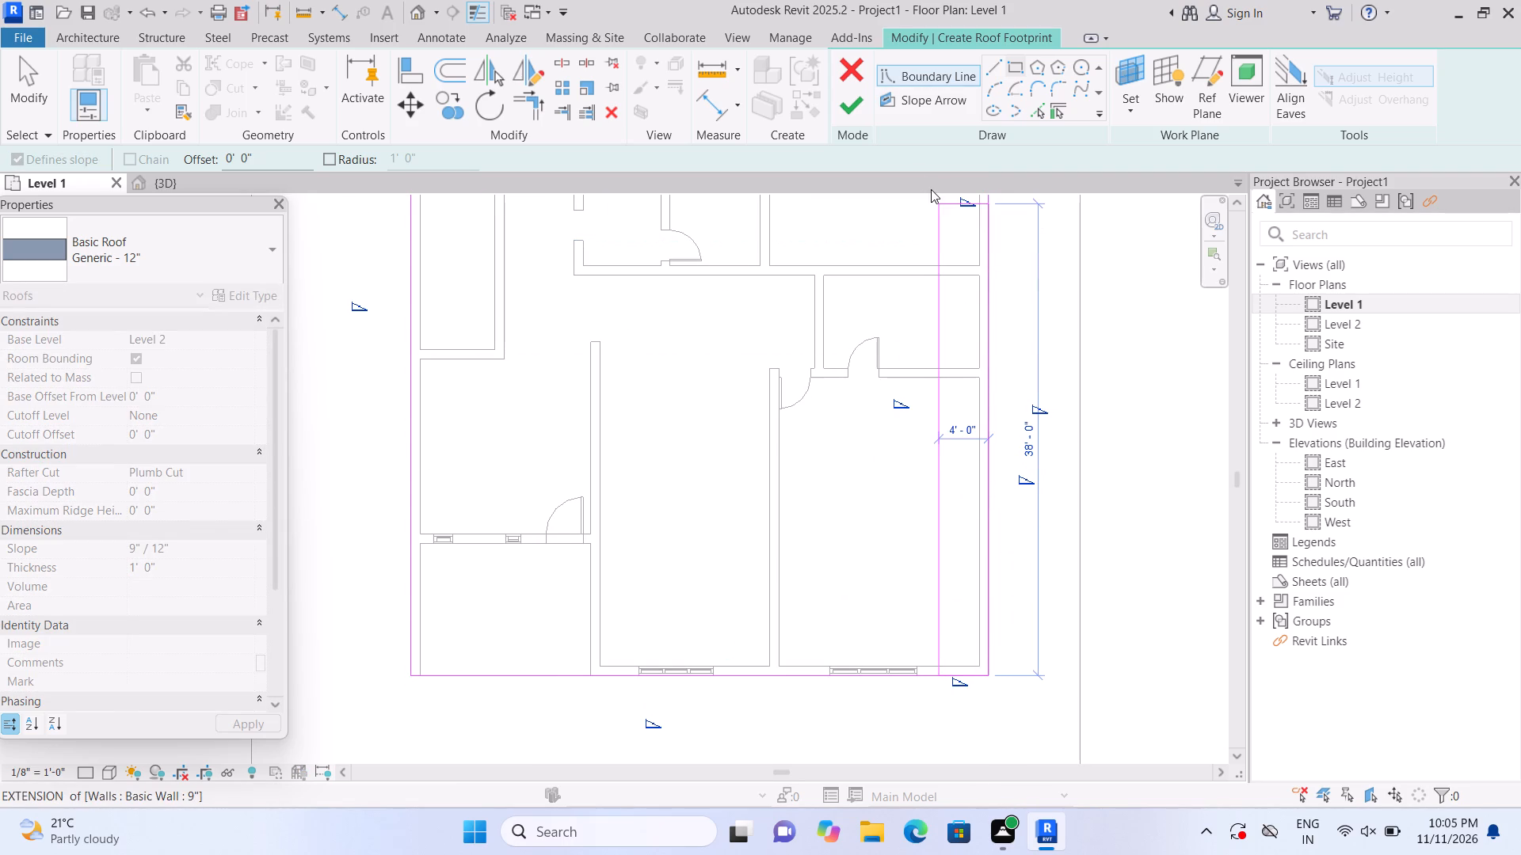
left_click(848, 109)
Set the slope of the new roof to 0" / 12" in the 3D view.
scroll(879, 408, "down", 4)
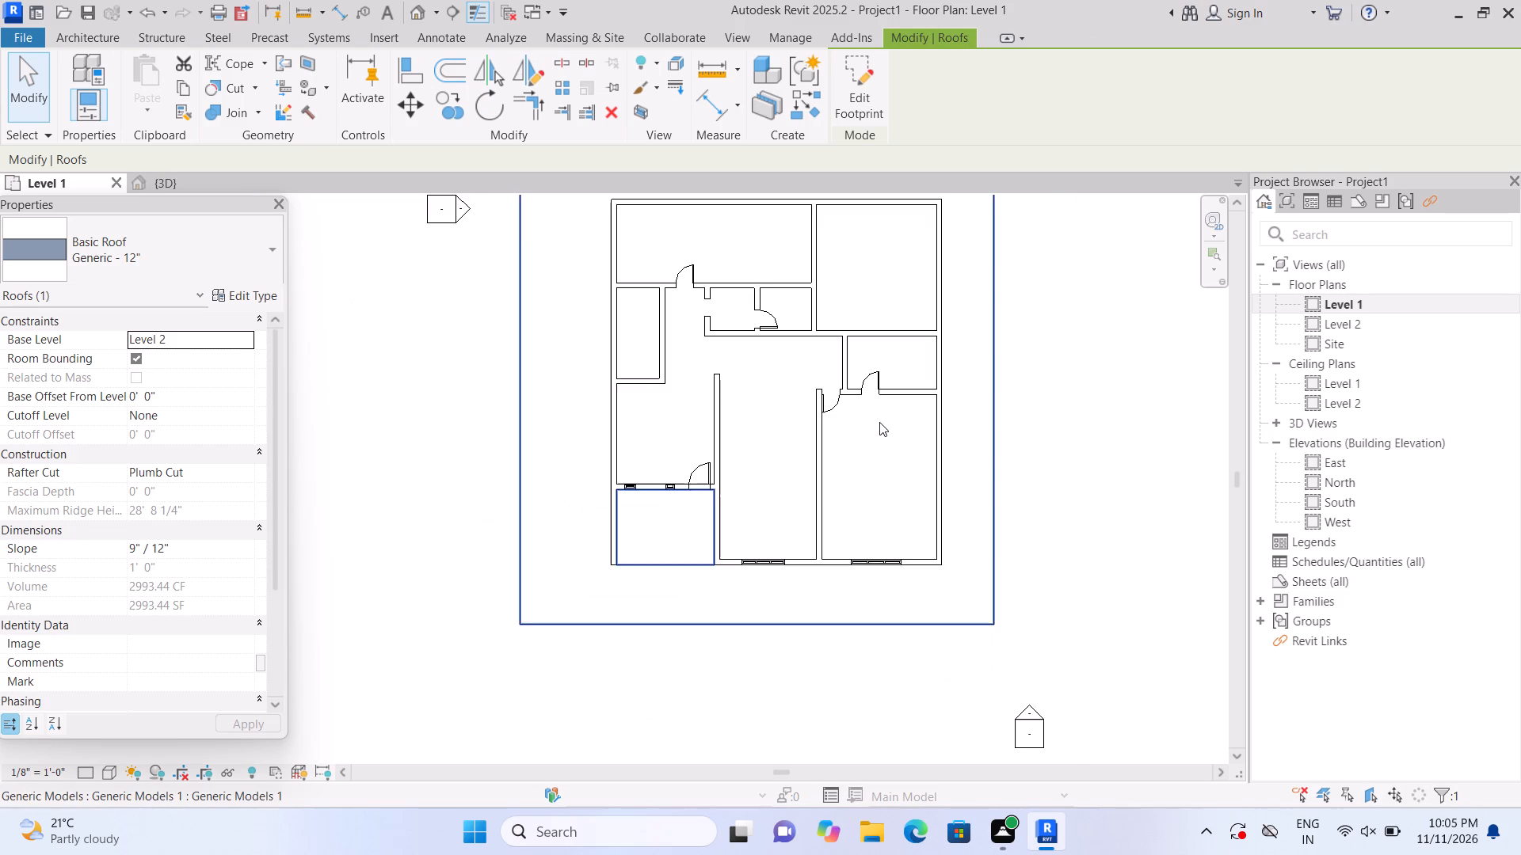
scroll(879, 422, "down", 2)
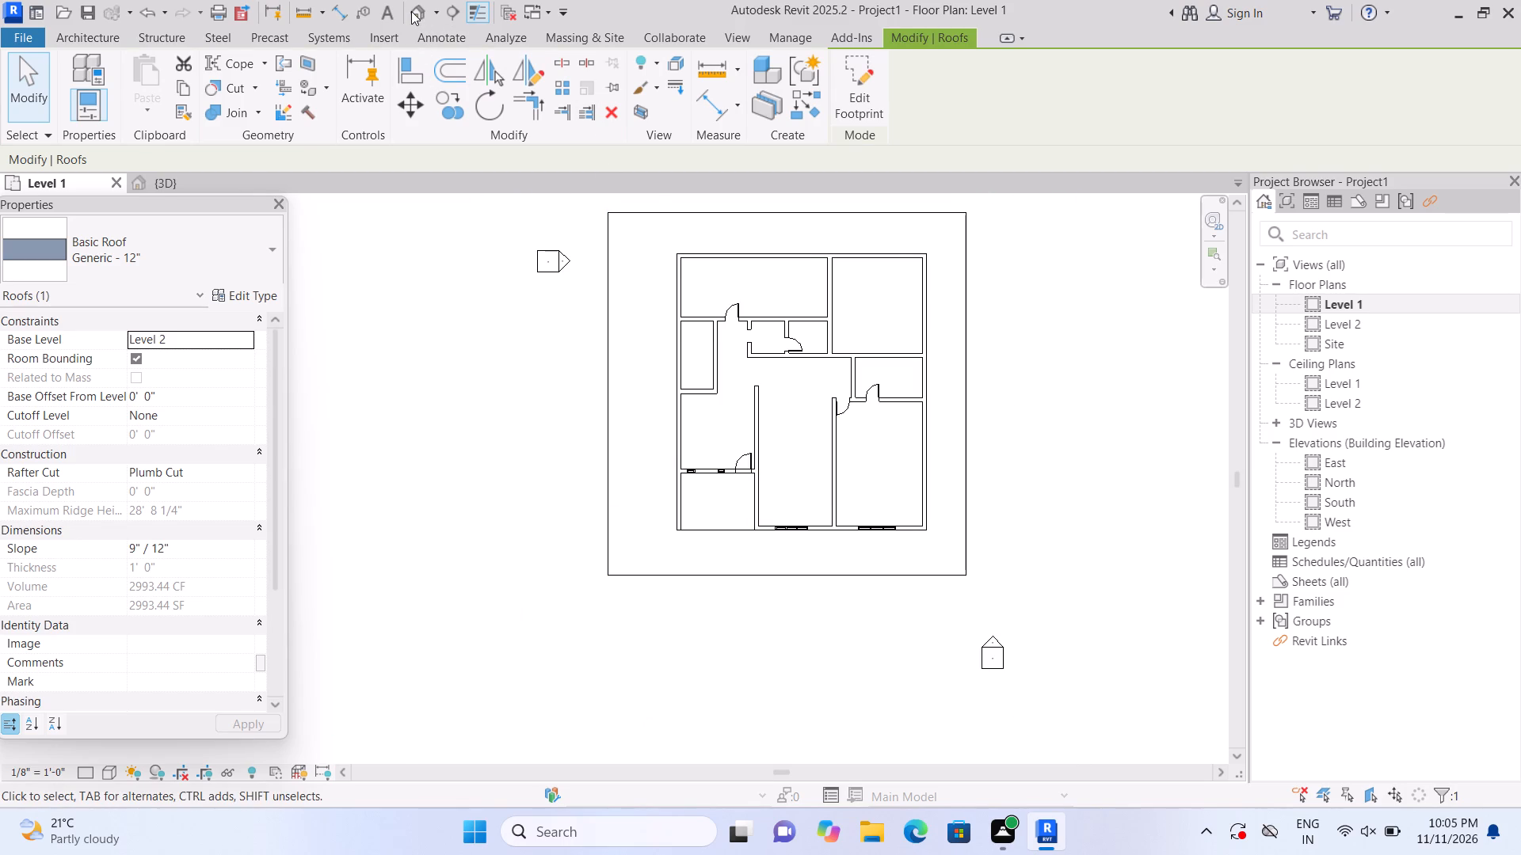
left_click(410, 11)
scroll(600, 509, "up", 1)
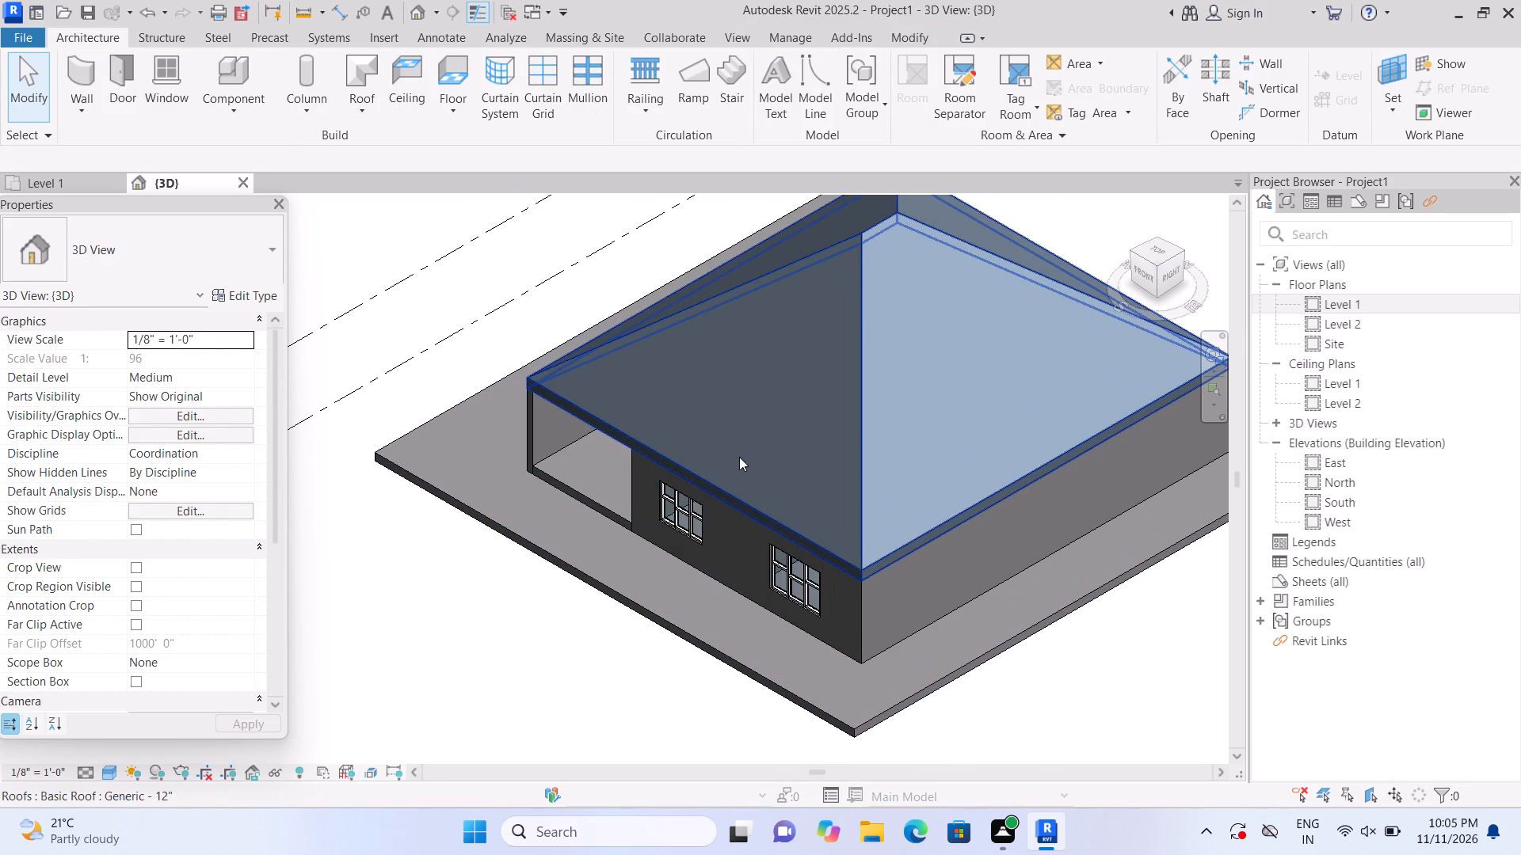
left_click(739, 457)
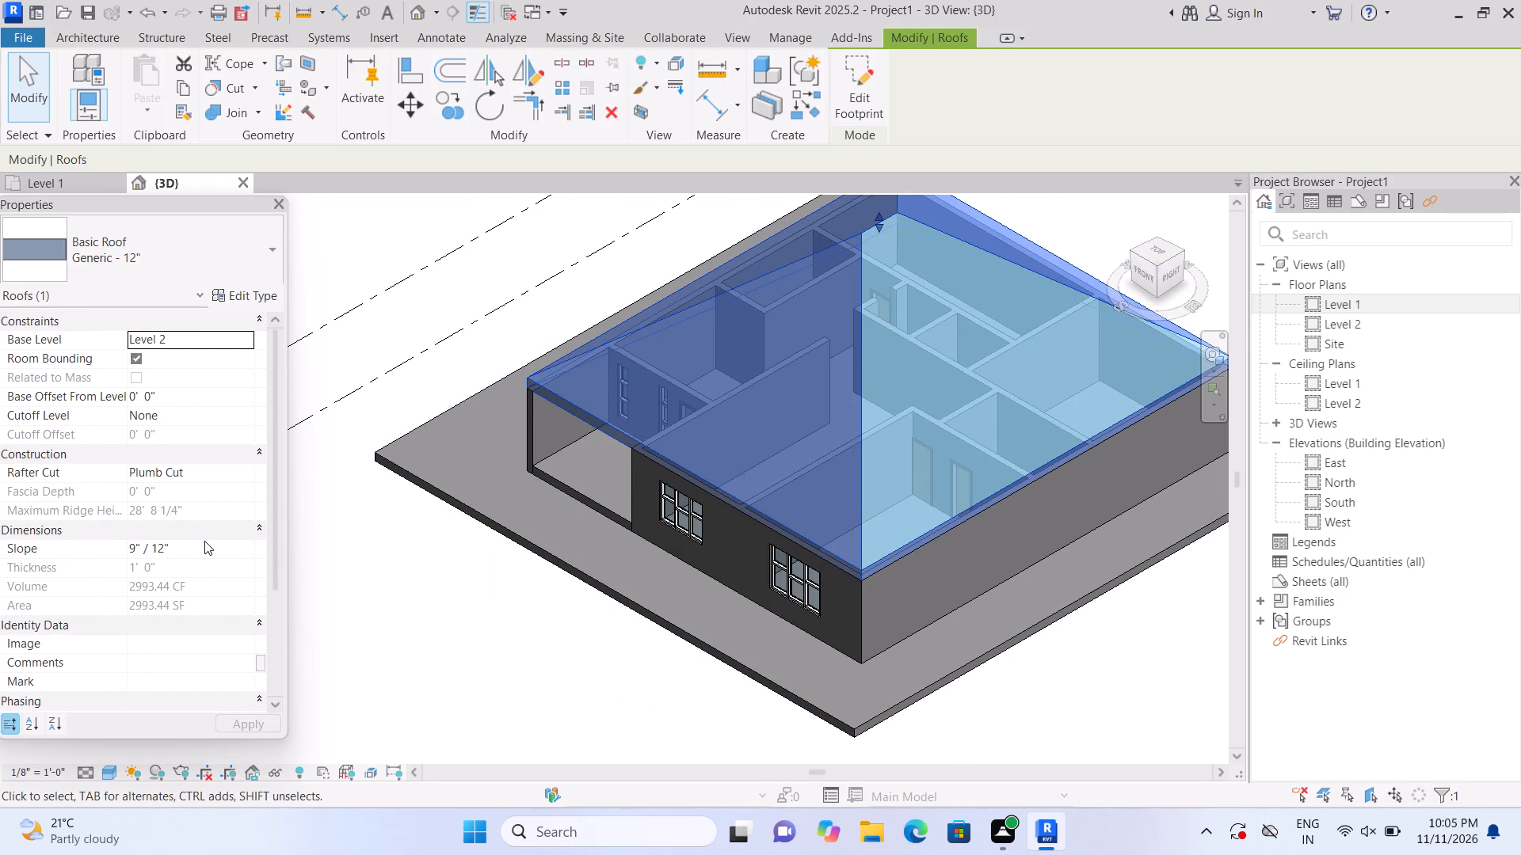
left_click(203, 541)
key("BackSpace")
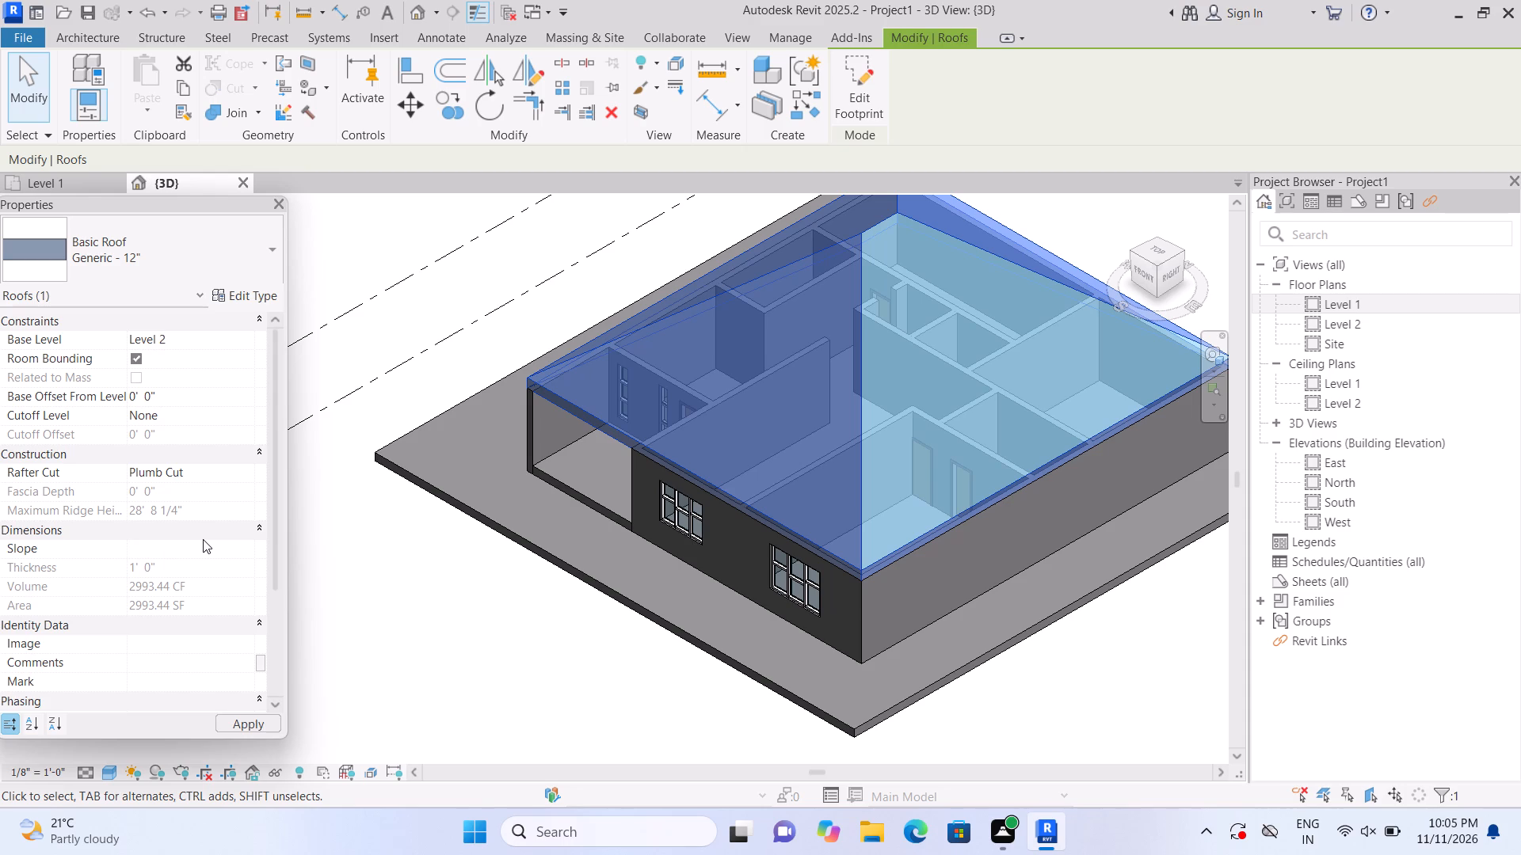
key("0")
key("Return")
left_click(384, 598)
scroll(379, 603, "down", 2)
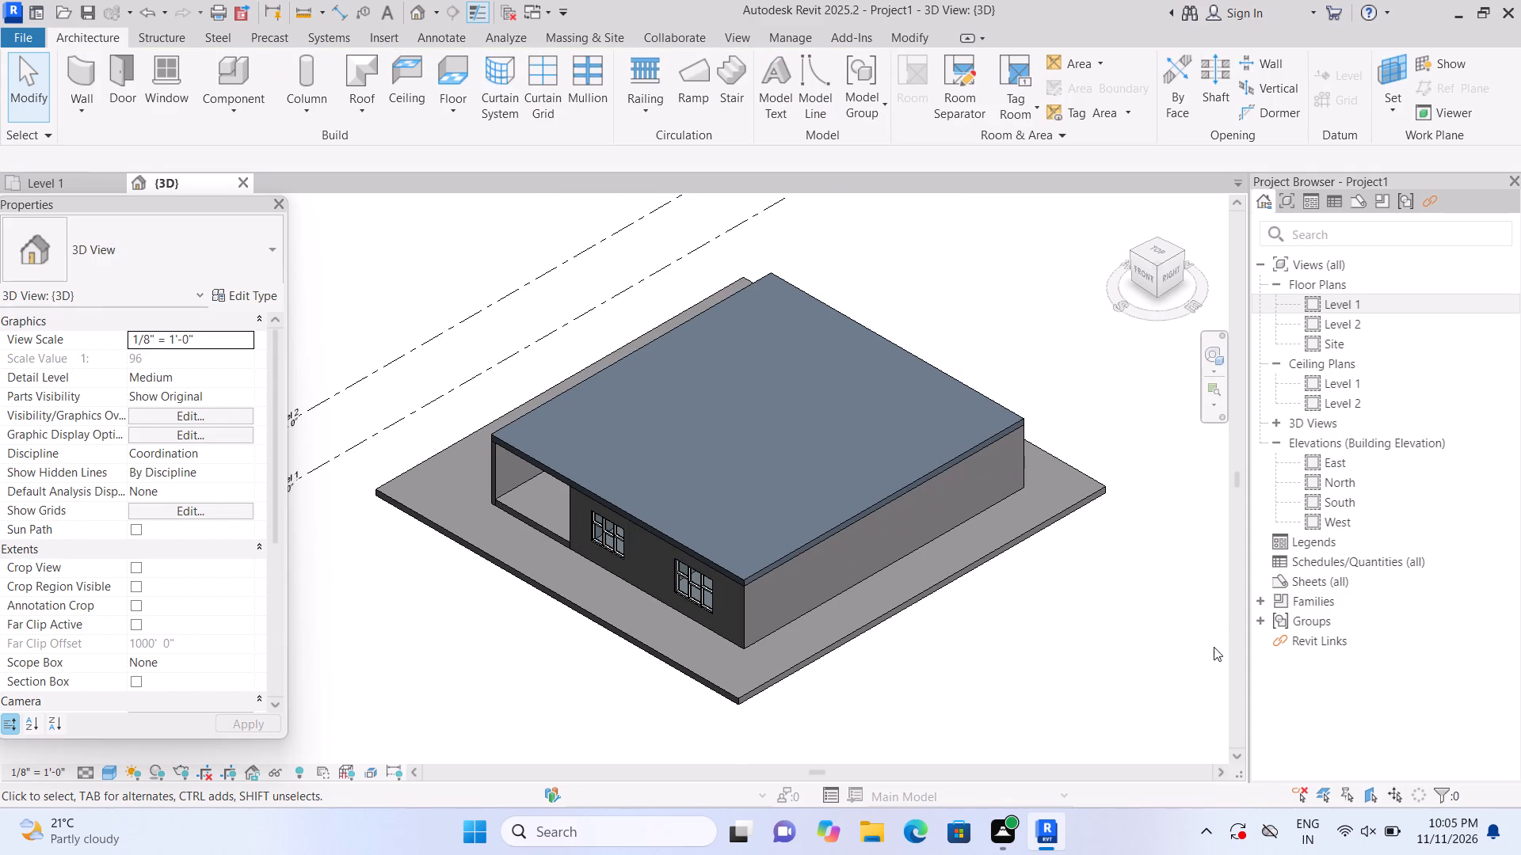
In the East elevation, draw a new level 10'-0" above Level 2 with plan view creation enabled.
triple_click(1313, 465)
scroll(753, 492, "down", 3)
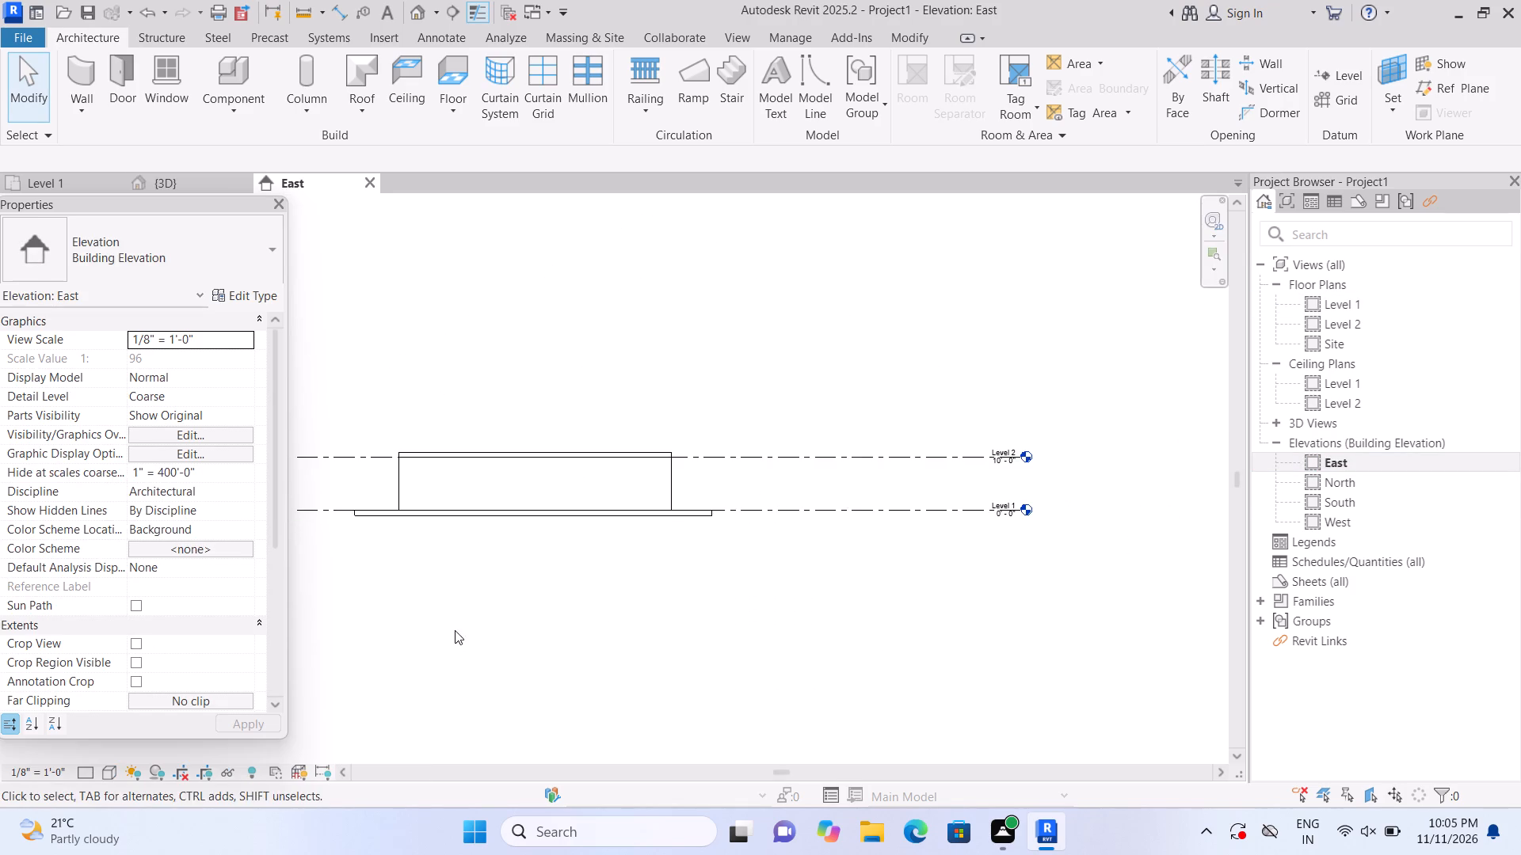
middle_click_drag(458, 625, 681, 674)
scroll(584, 545, "up", 1)
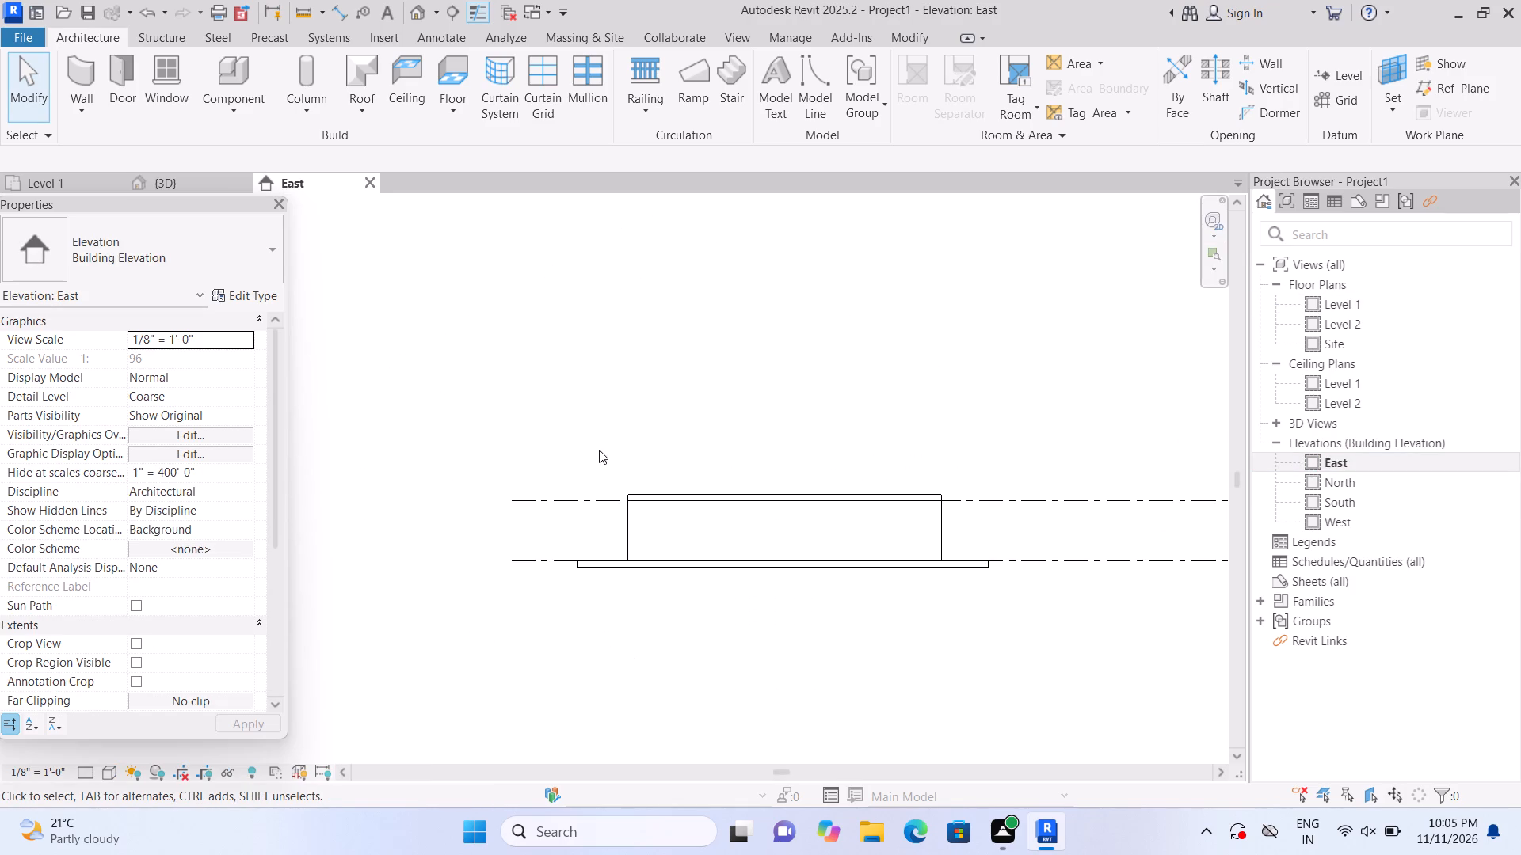
type("ll")
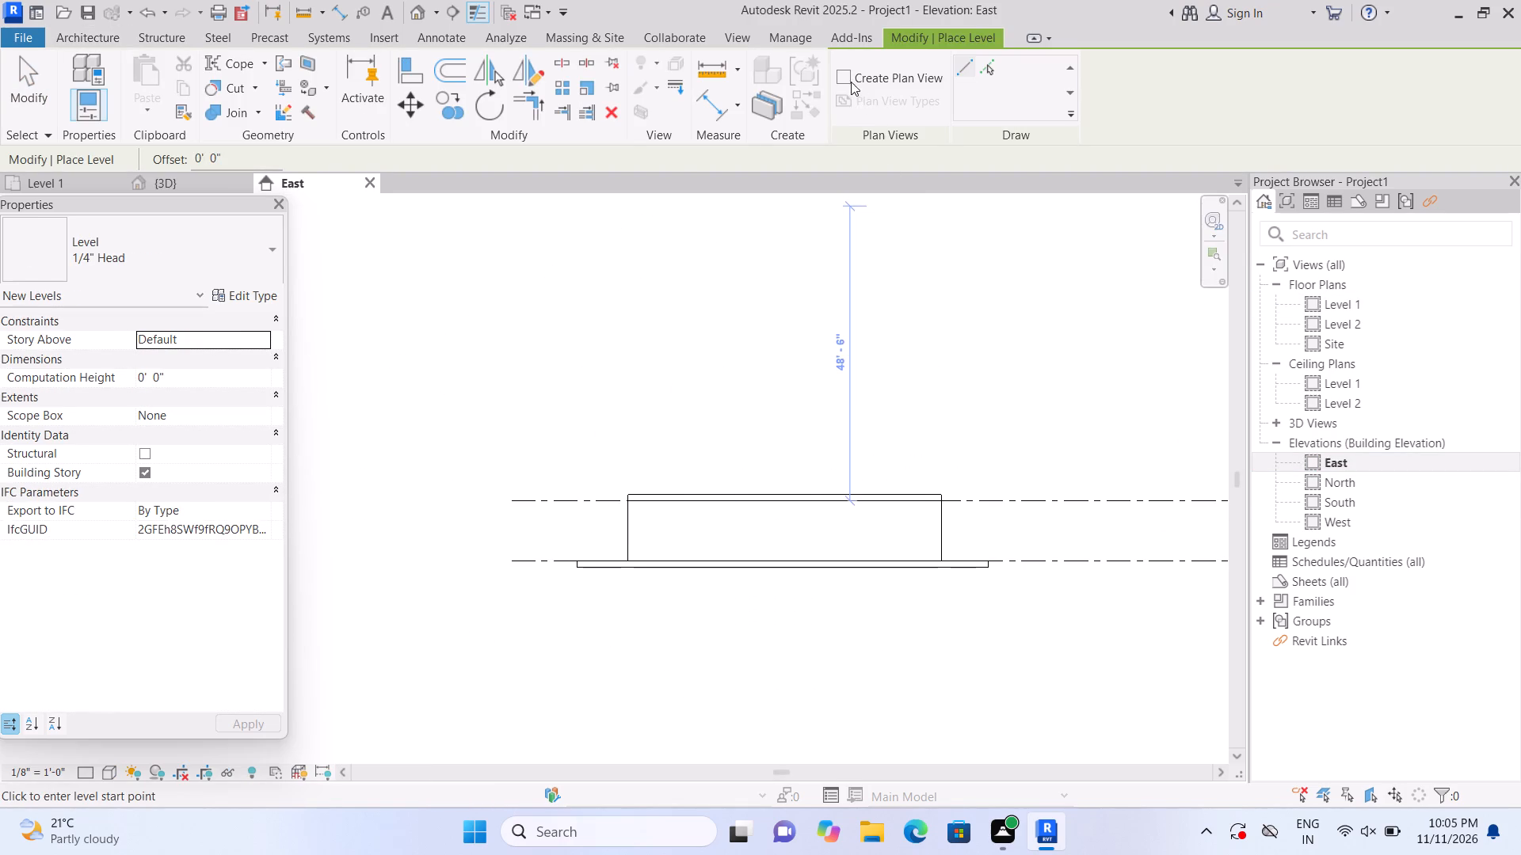
left_click(844, 77)
scroll(787, 249, "down", 4)
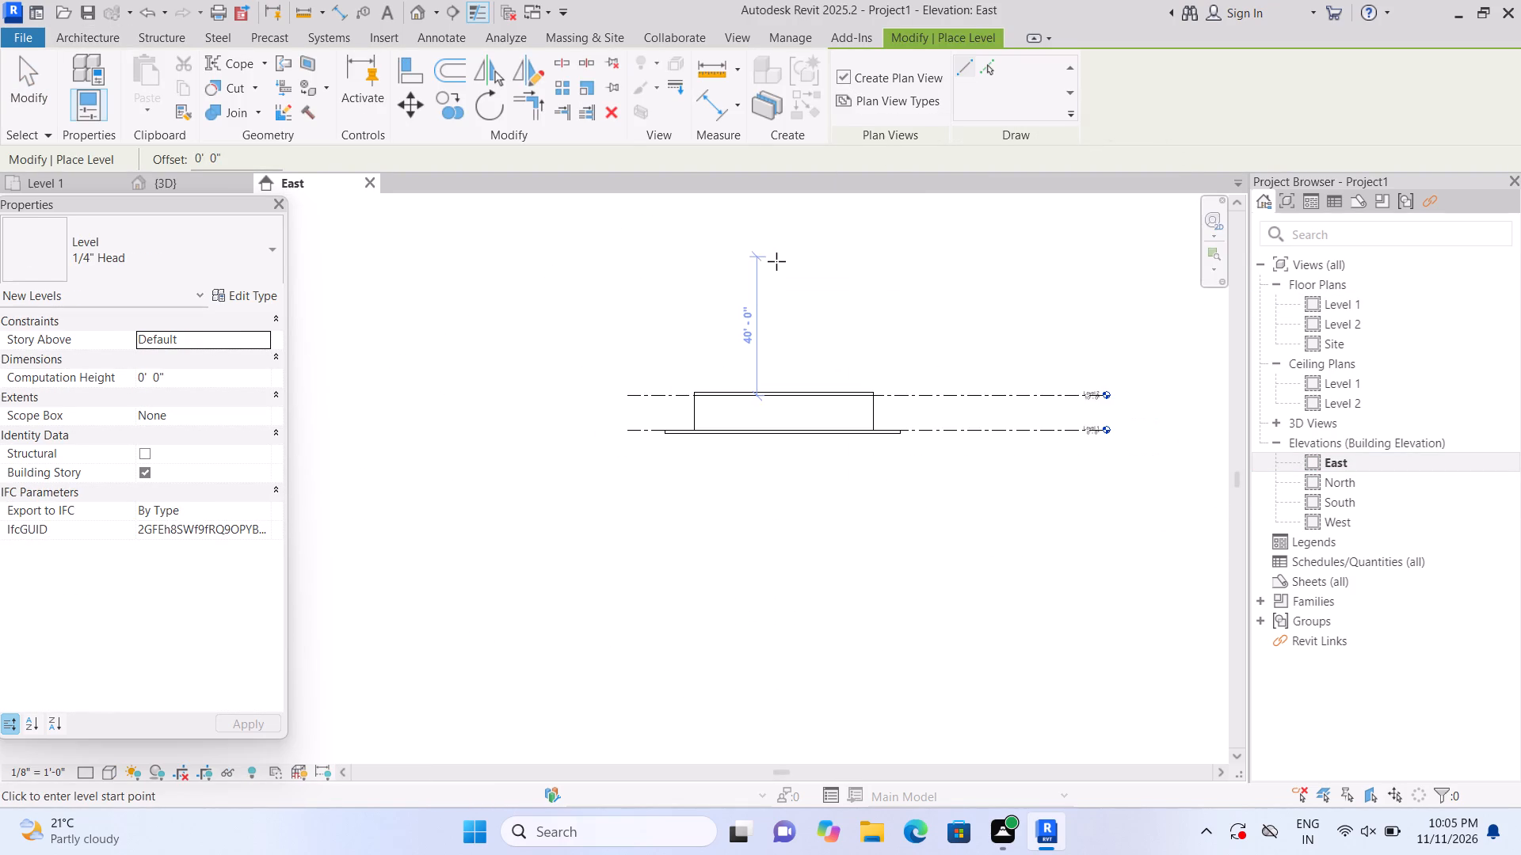
middle_click_drag(765, 298, 702, 370)
scroll(671, 444, "up", 2)
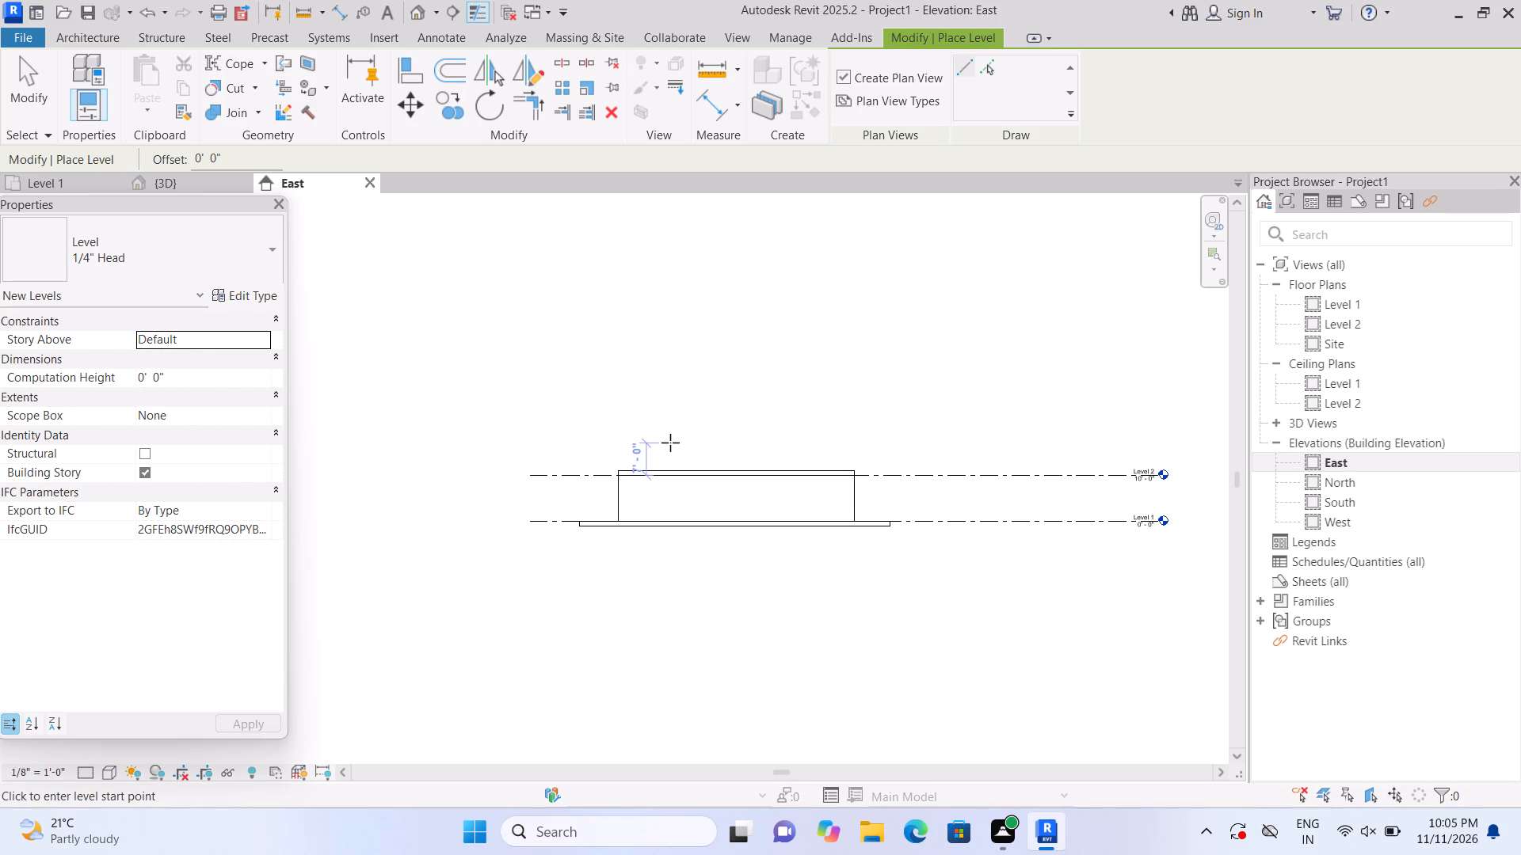
scroll(652, 429, "up", 1)
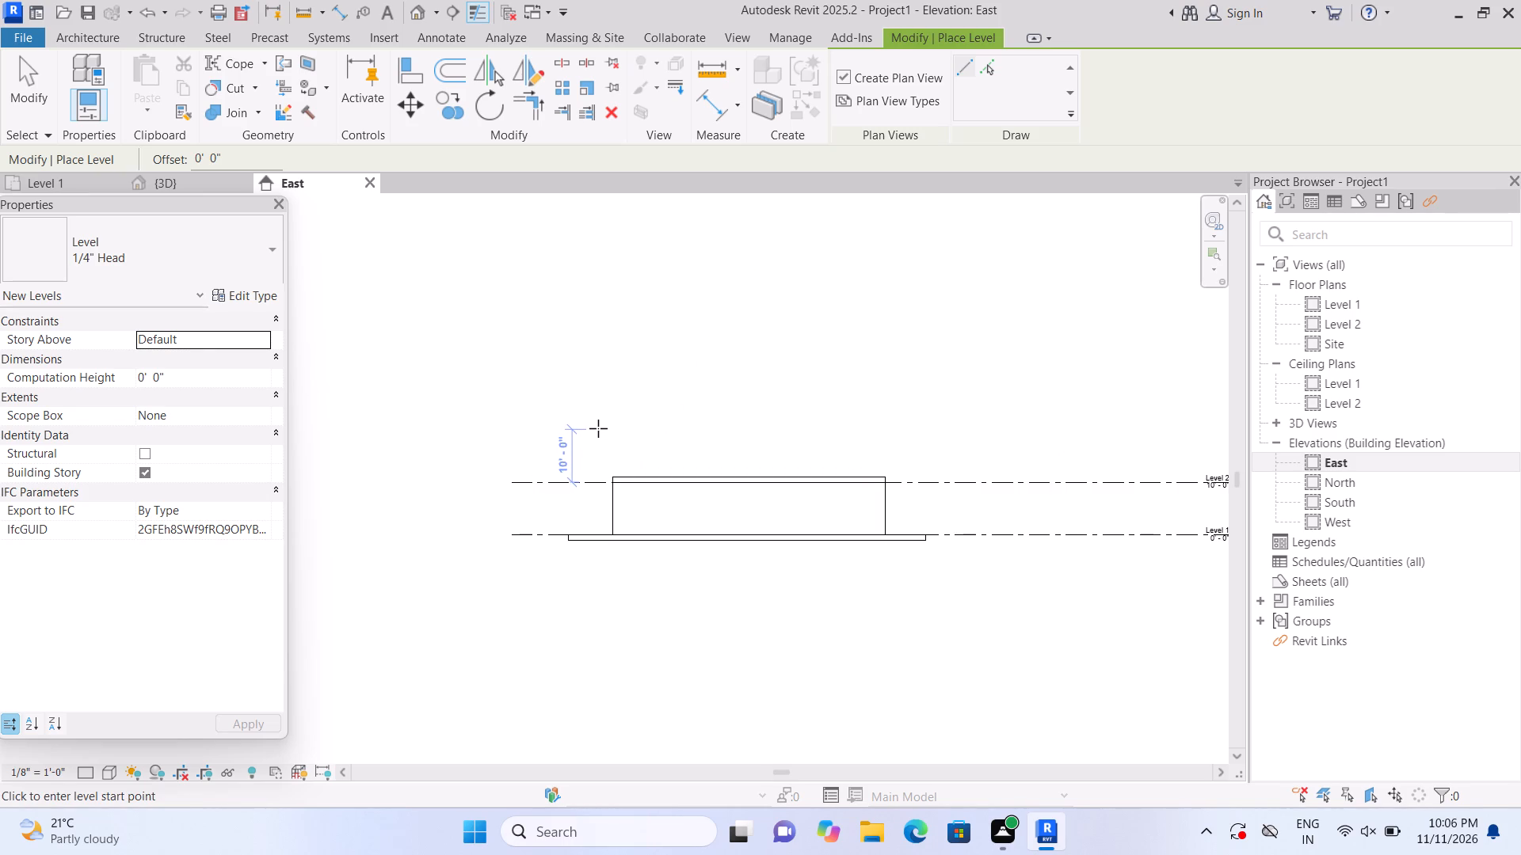
left_click(598, 428)
middle_click_drag(846, 424, 738, 436)
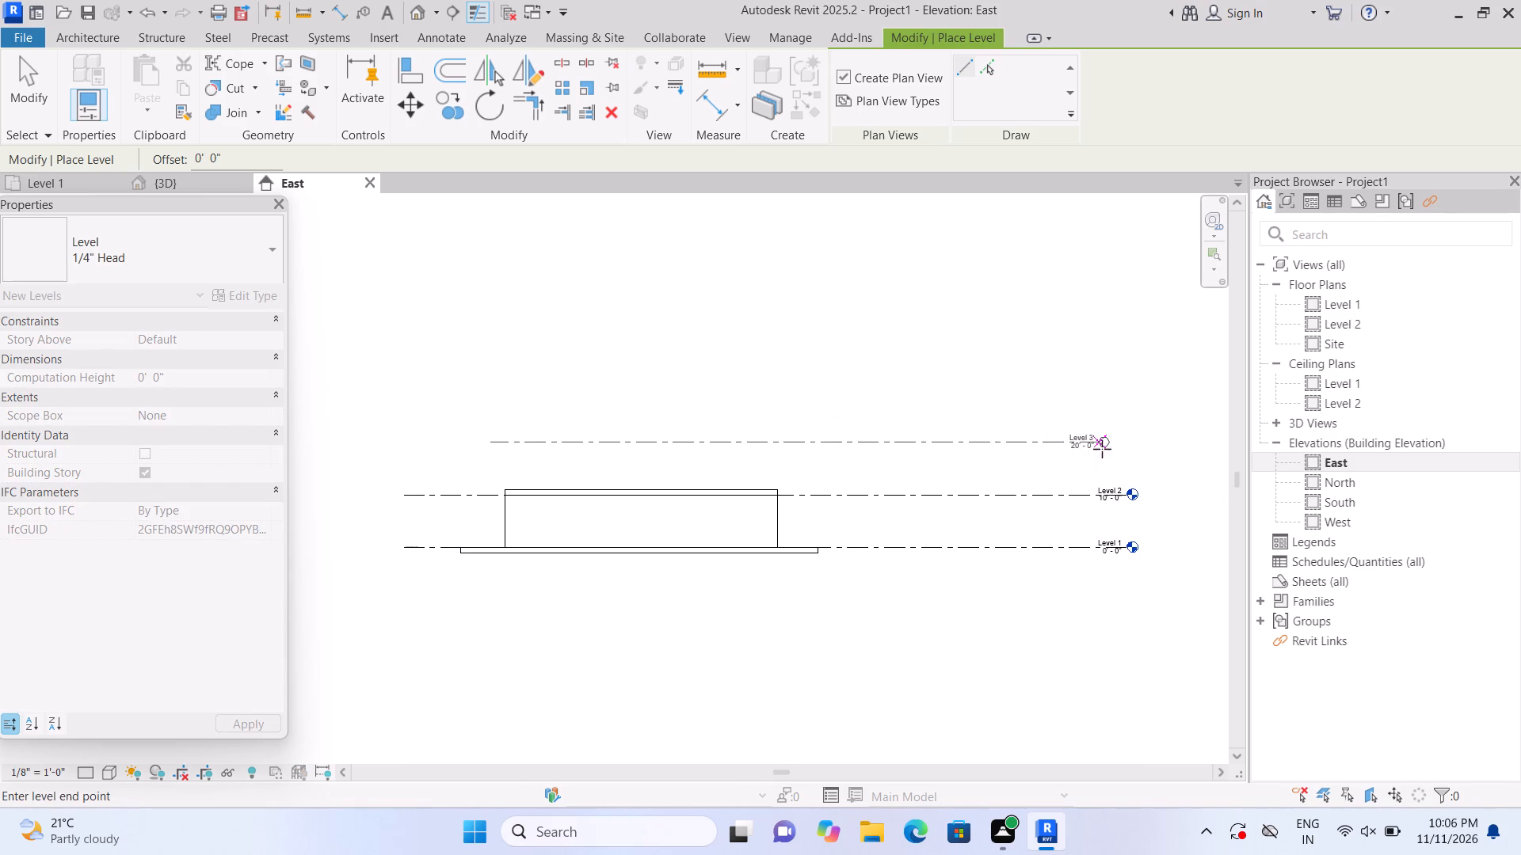
double_click(1120, 463)
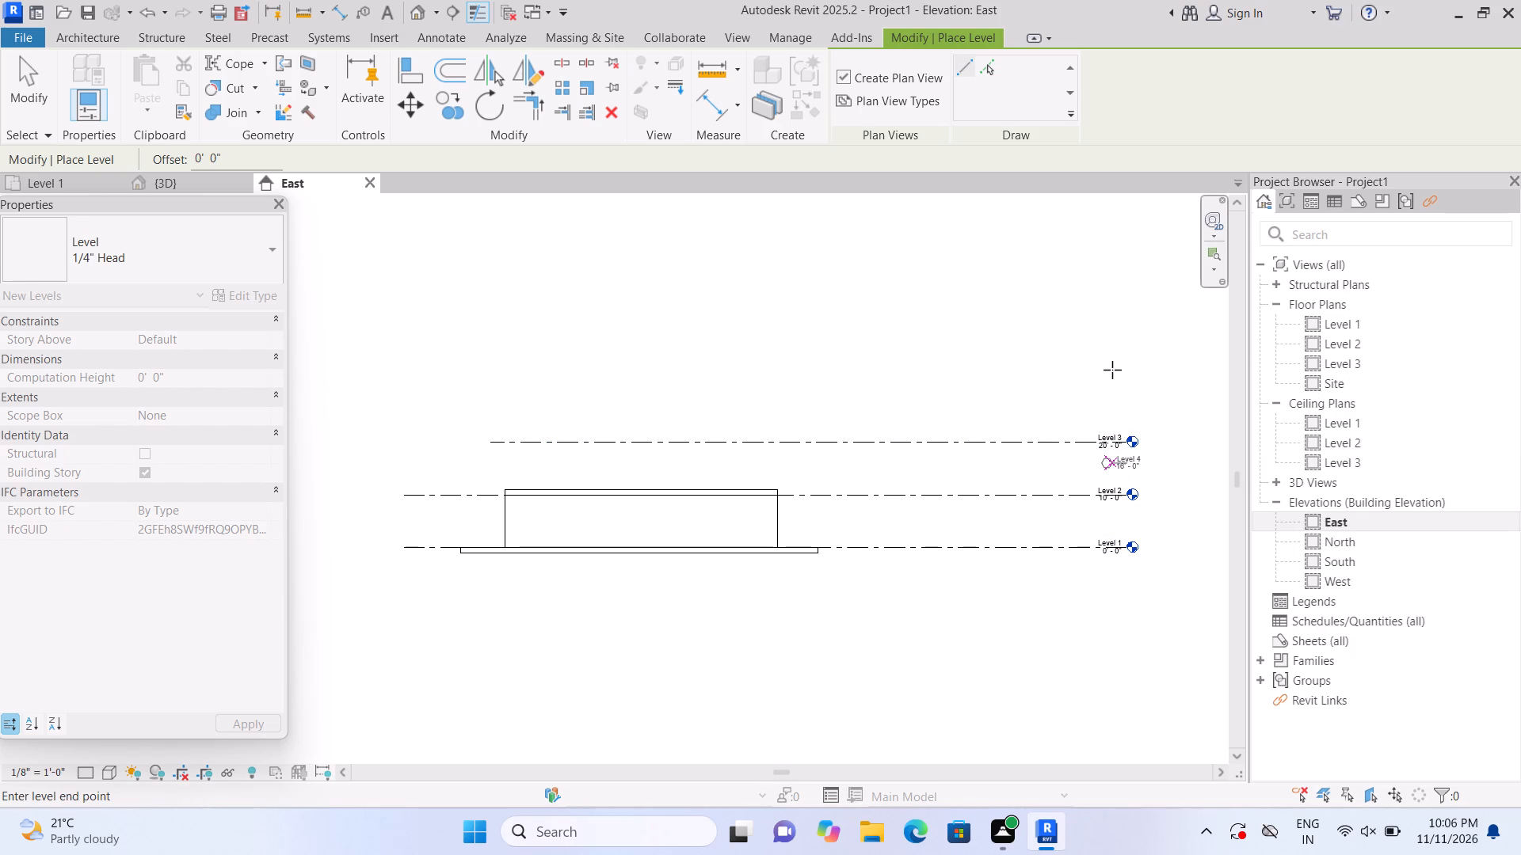
key("Escape")
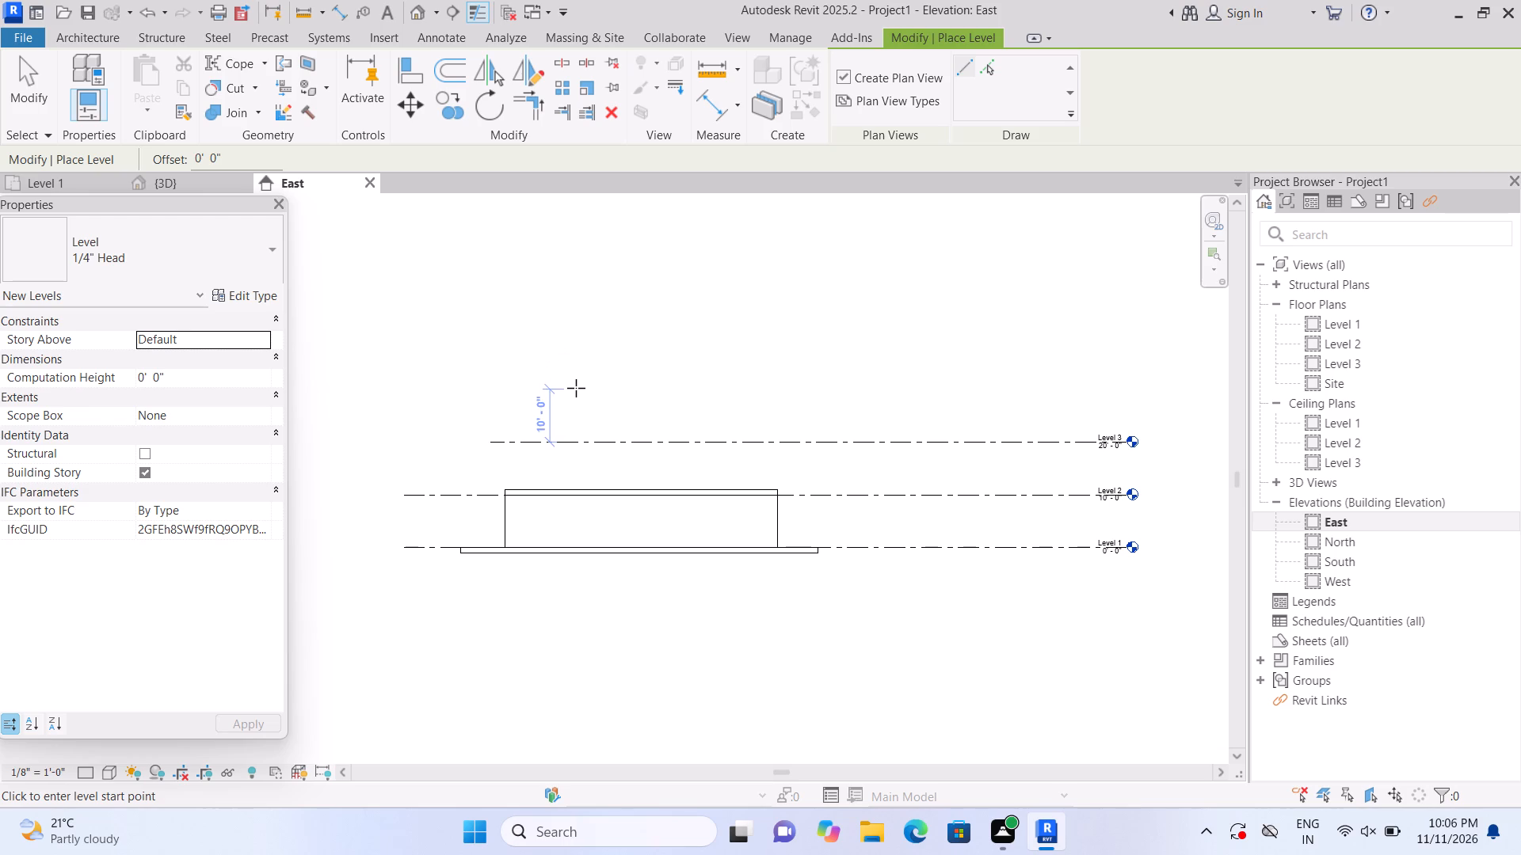
Draw a level 10'-0" above Level 3 and extend its short end to align with the ends of Levels 1 and 2.
double_click(576, 388)
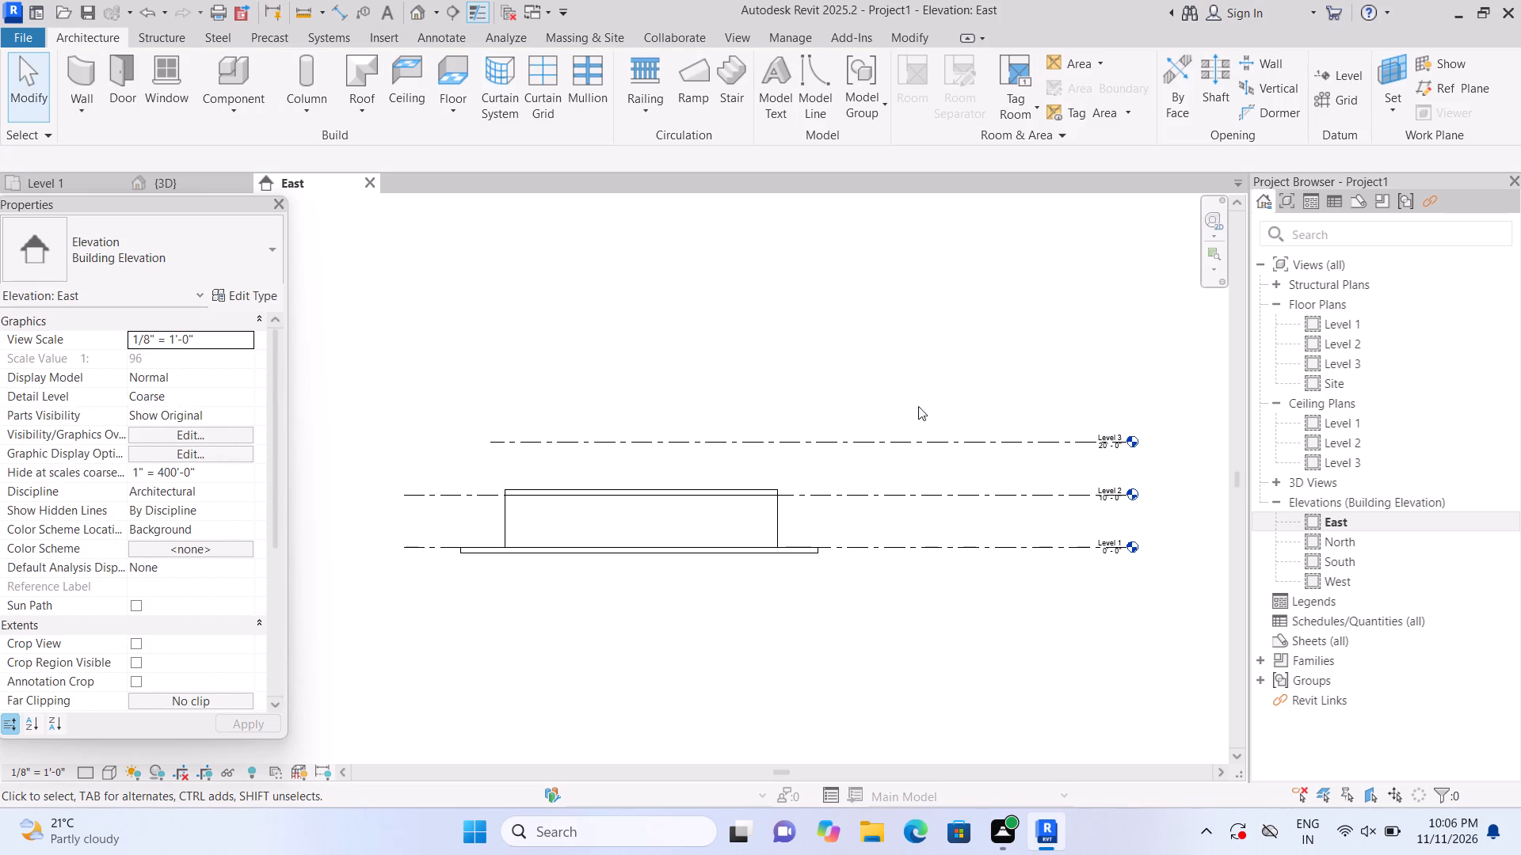
key("l")
key("l")
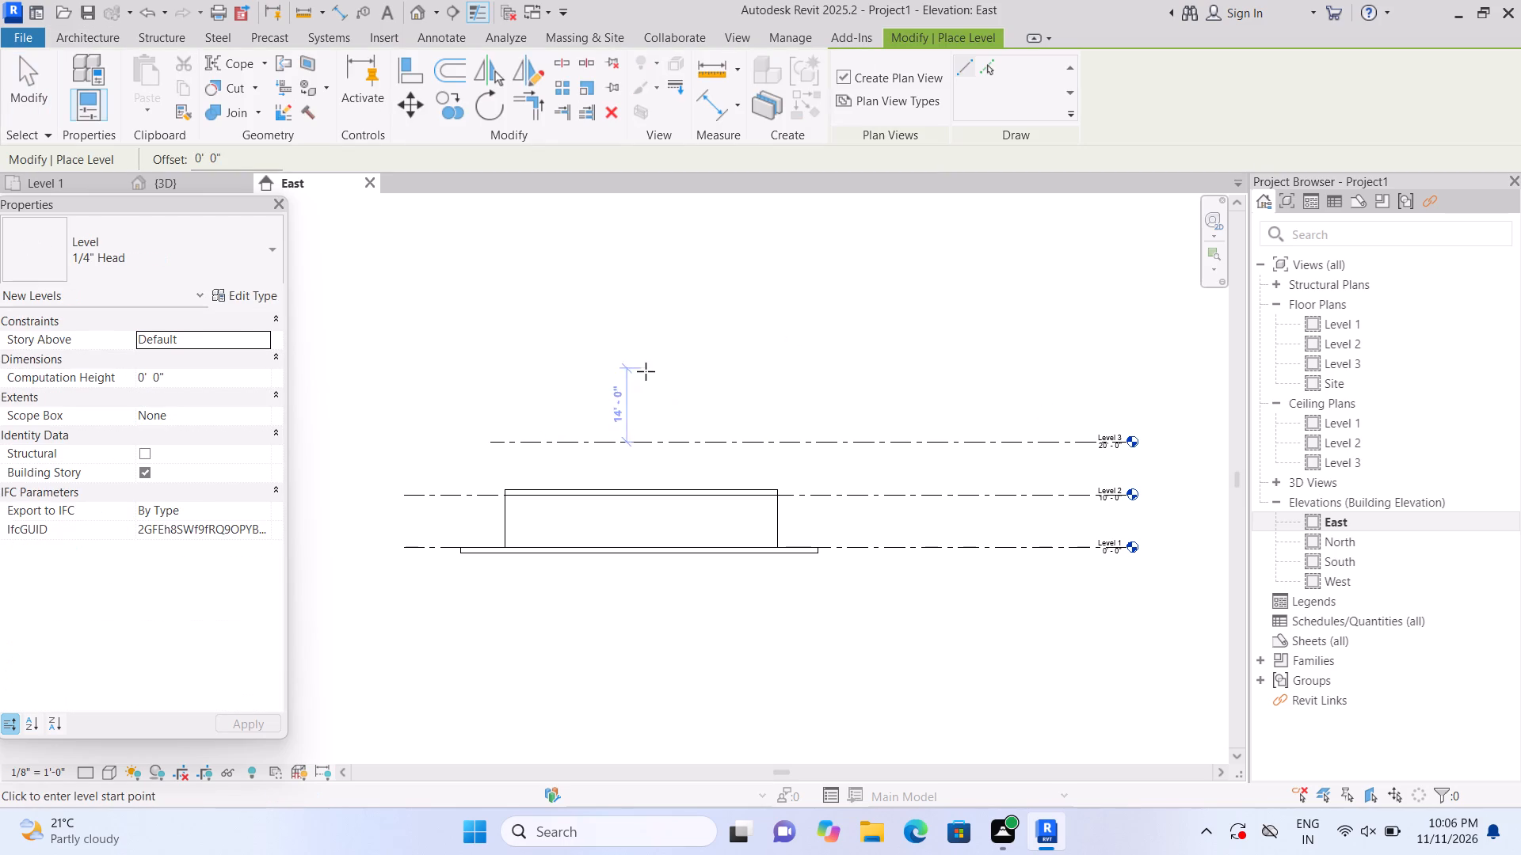
left_click(566, 389)
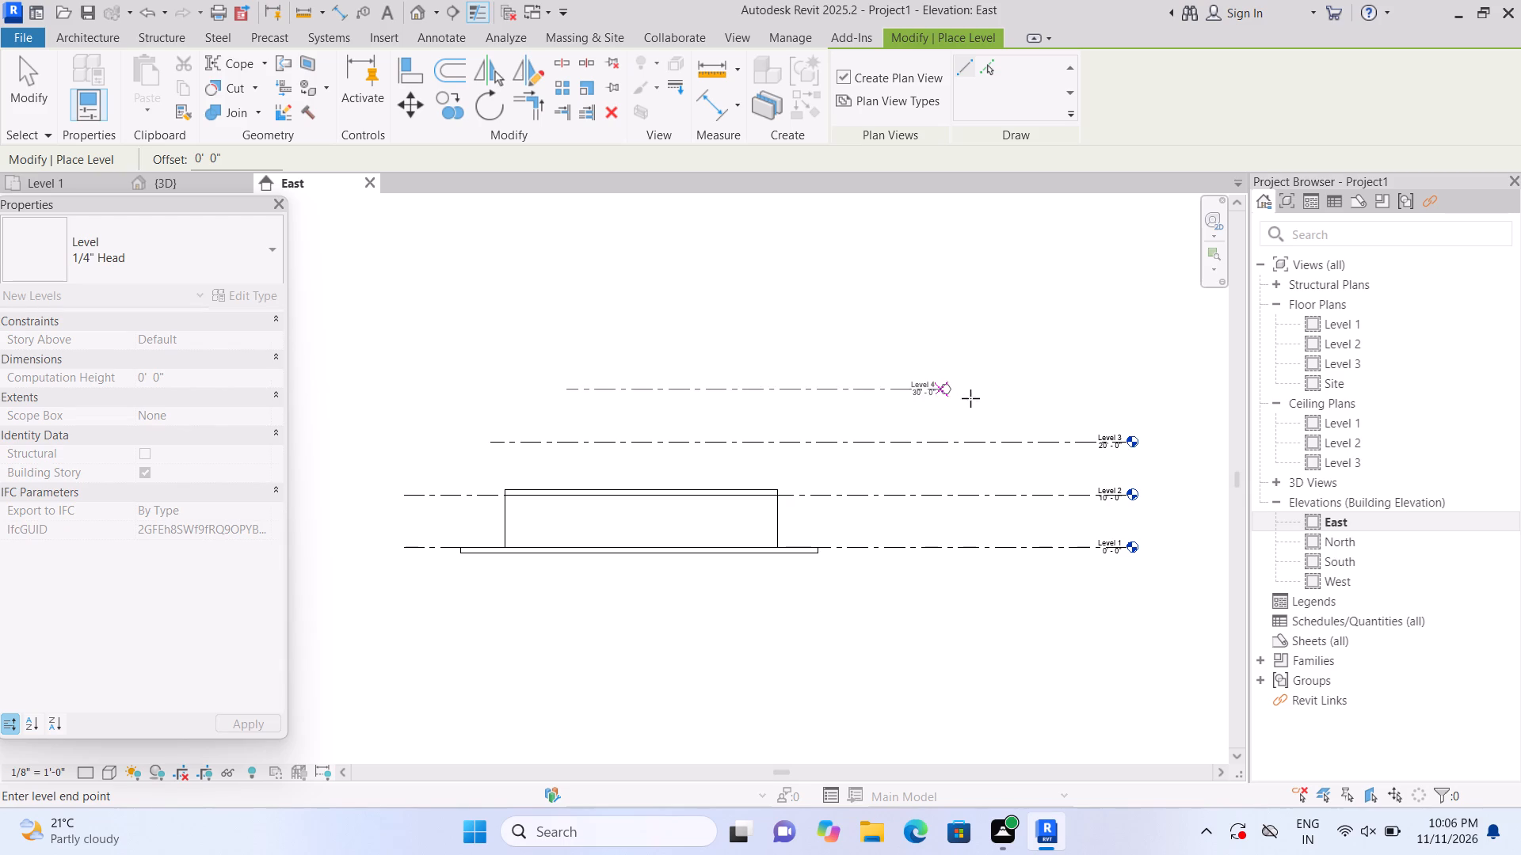
left_click(1119, 426)
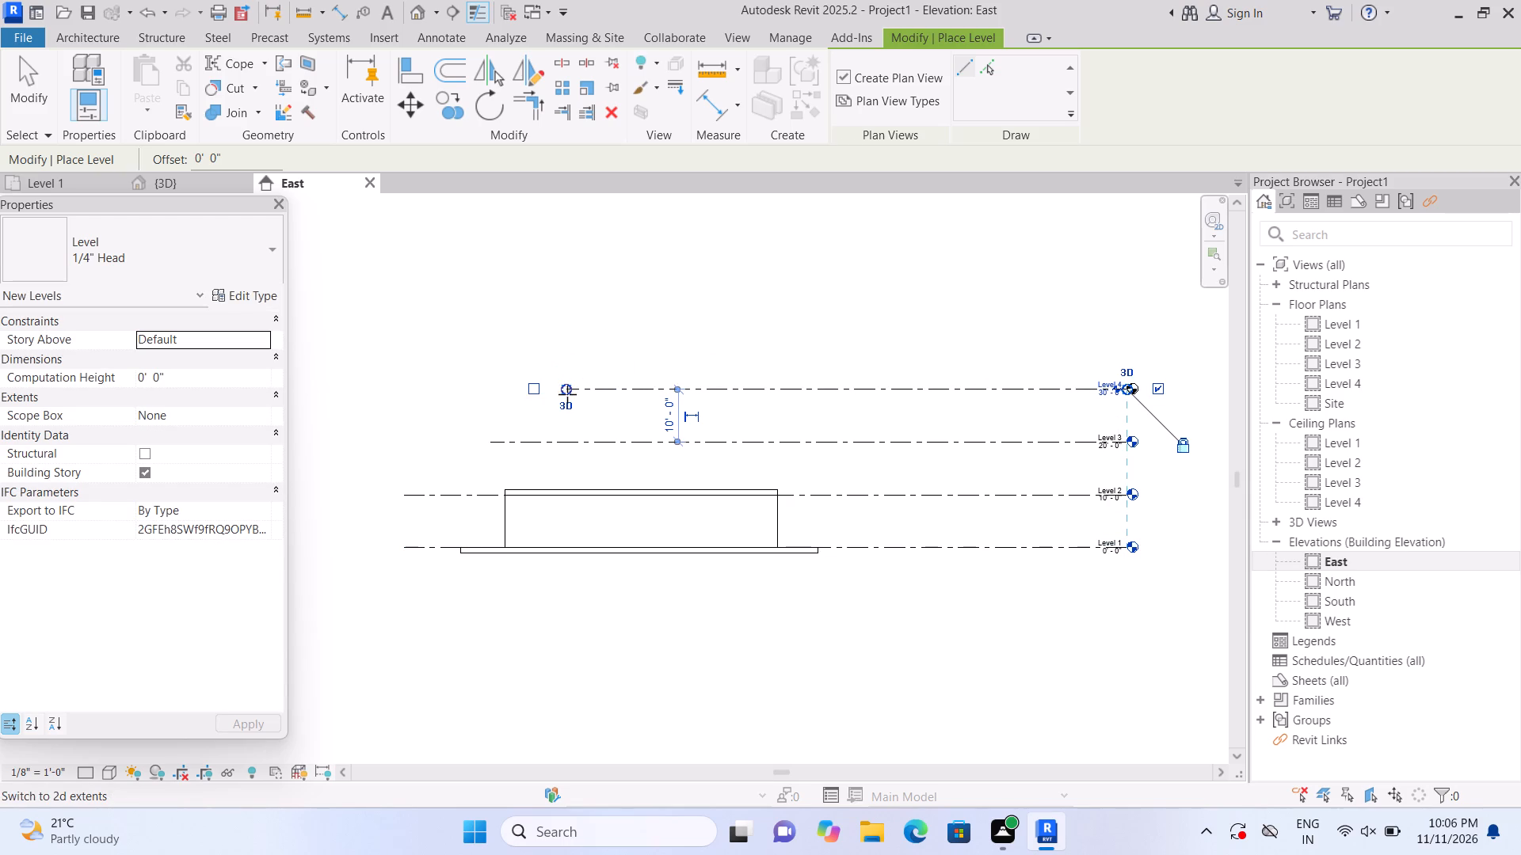
left_click_drag(561, 389, 398, 397)
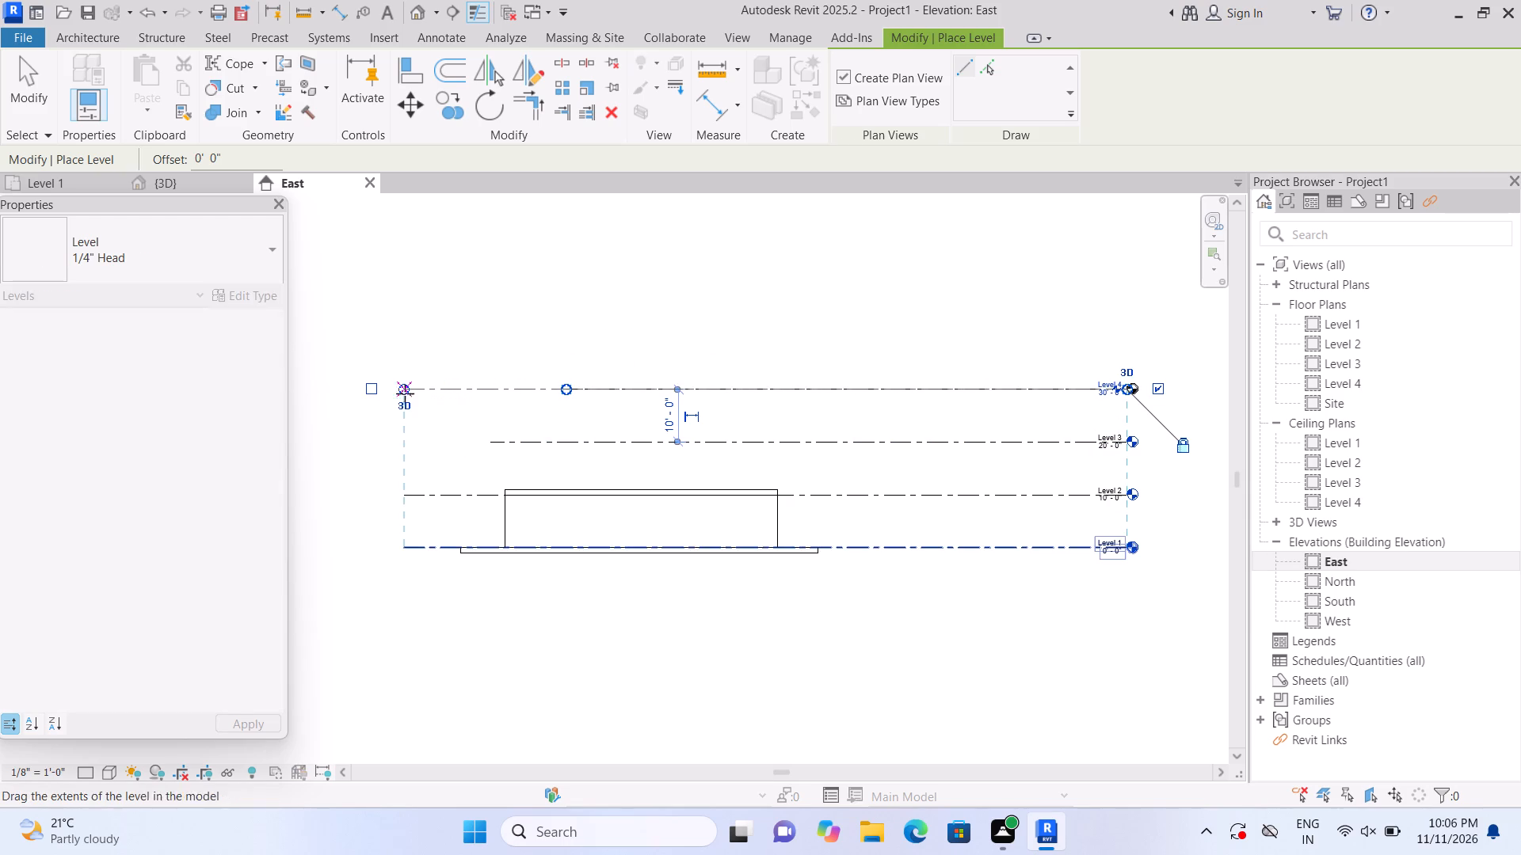
key("Escape")
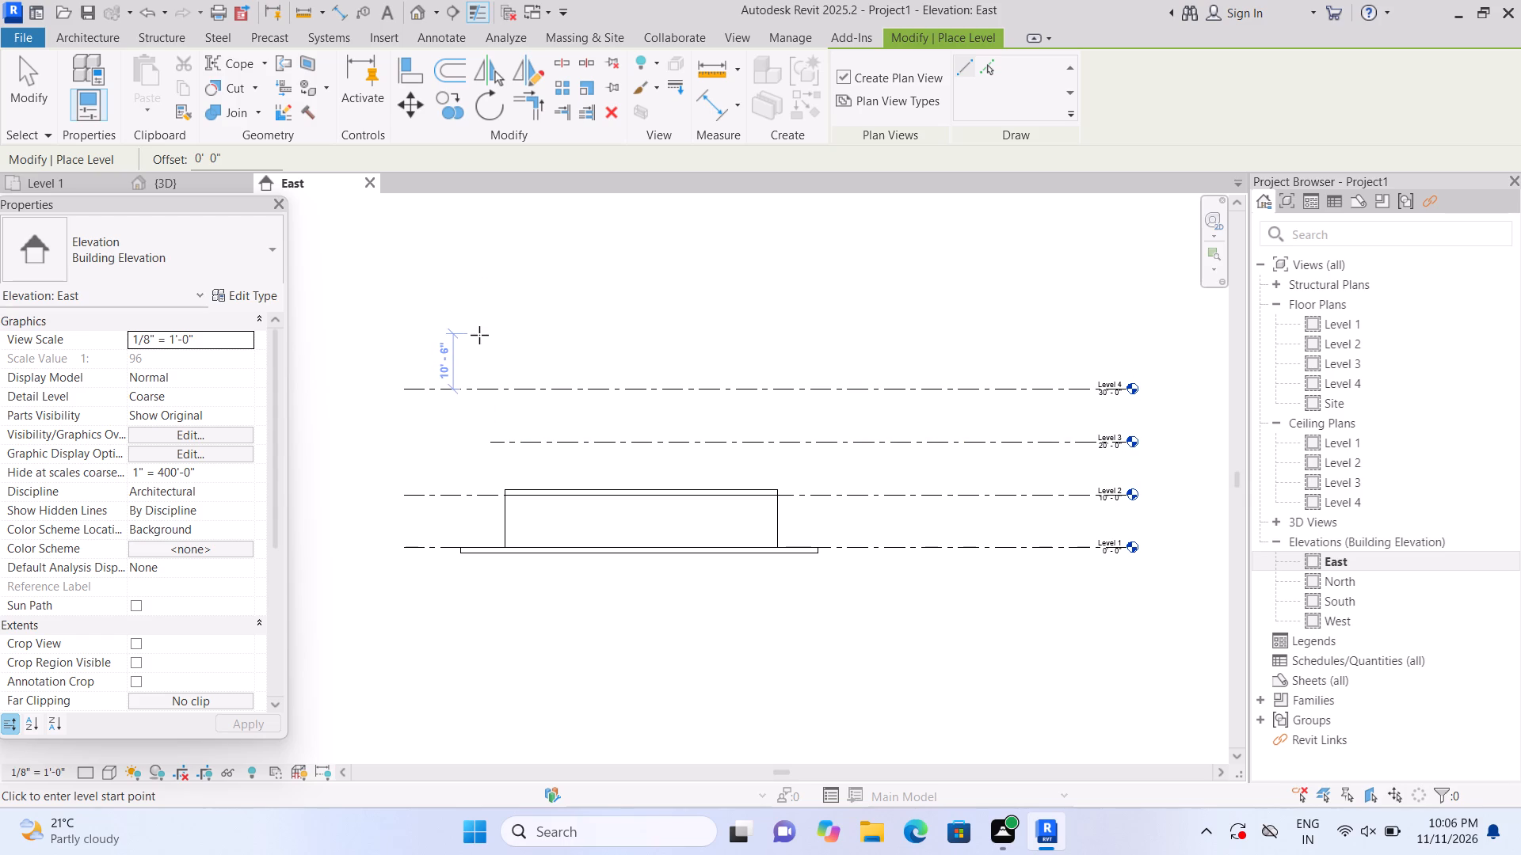
Draw another level 10'-0" above Level 4, aligning its head with the level heads below.
double_click(479, 337)
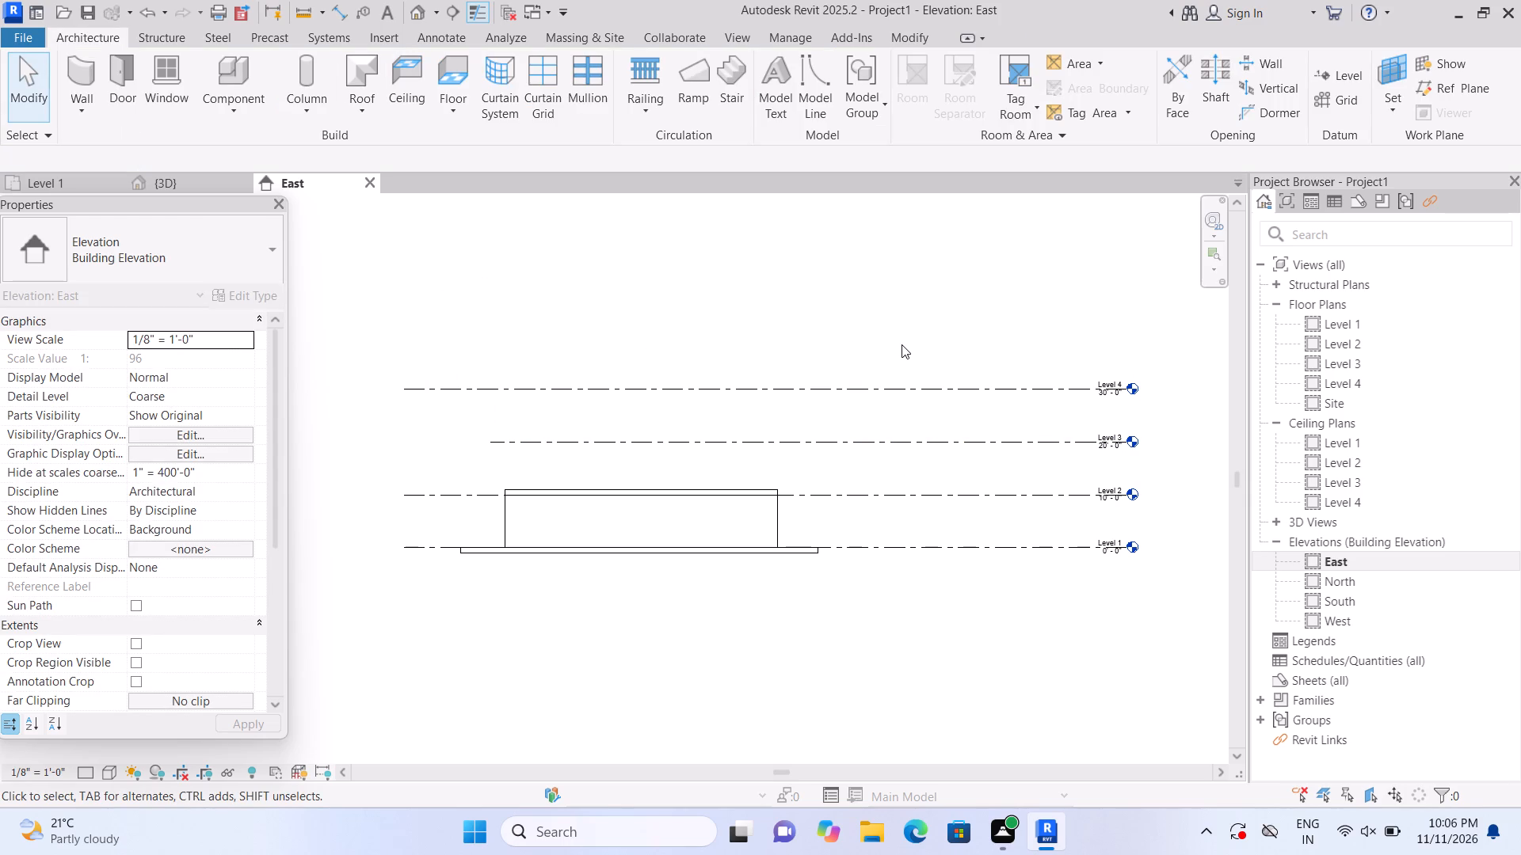
key("l")
key("l")
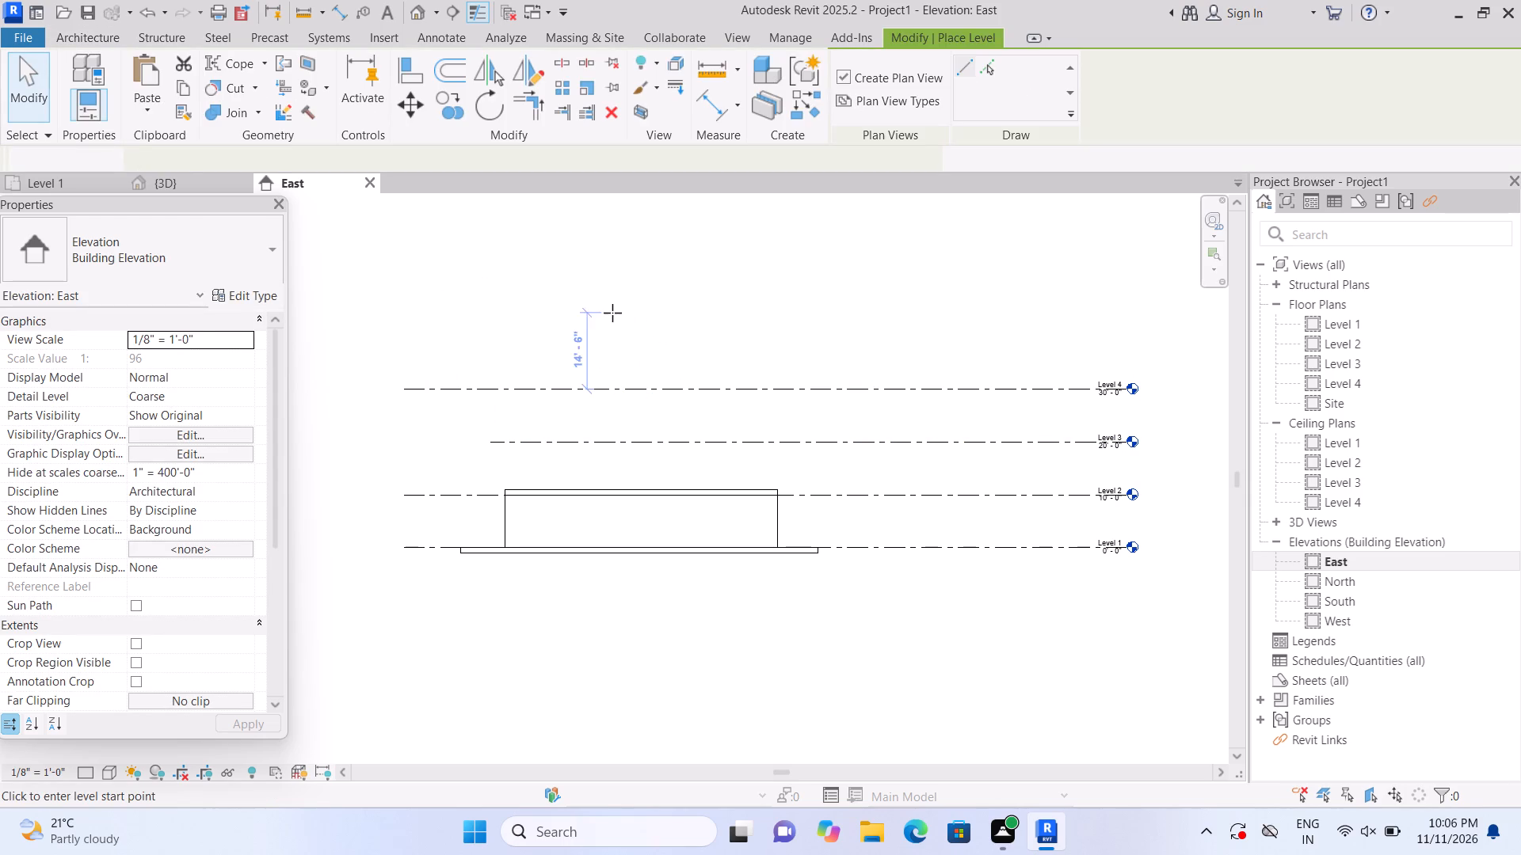
left_click(501, 337)
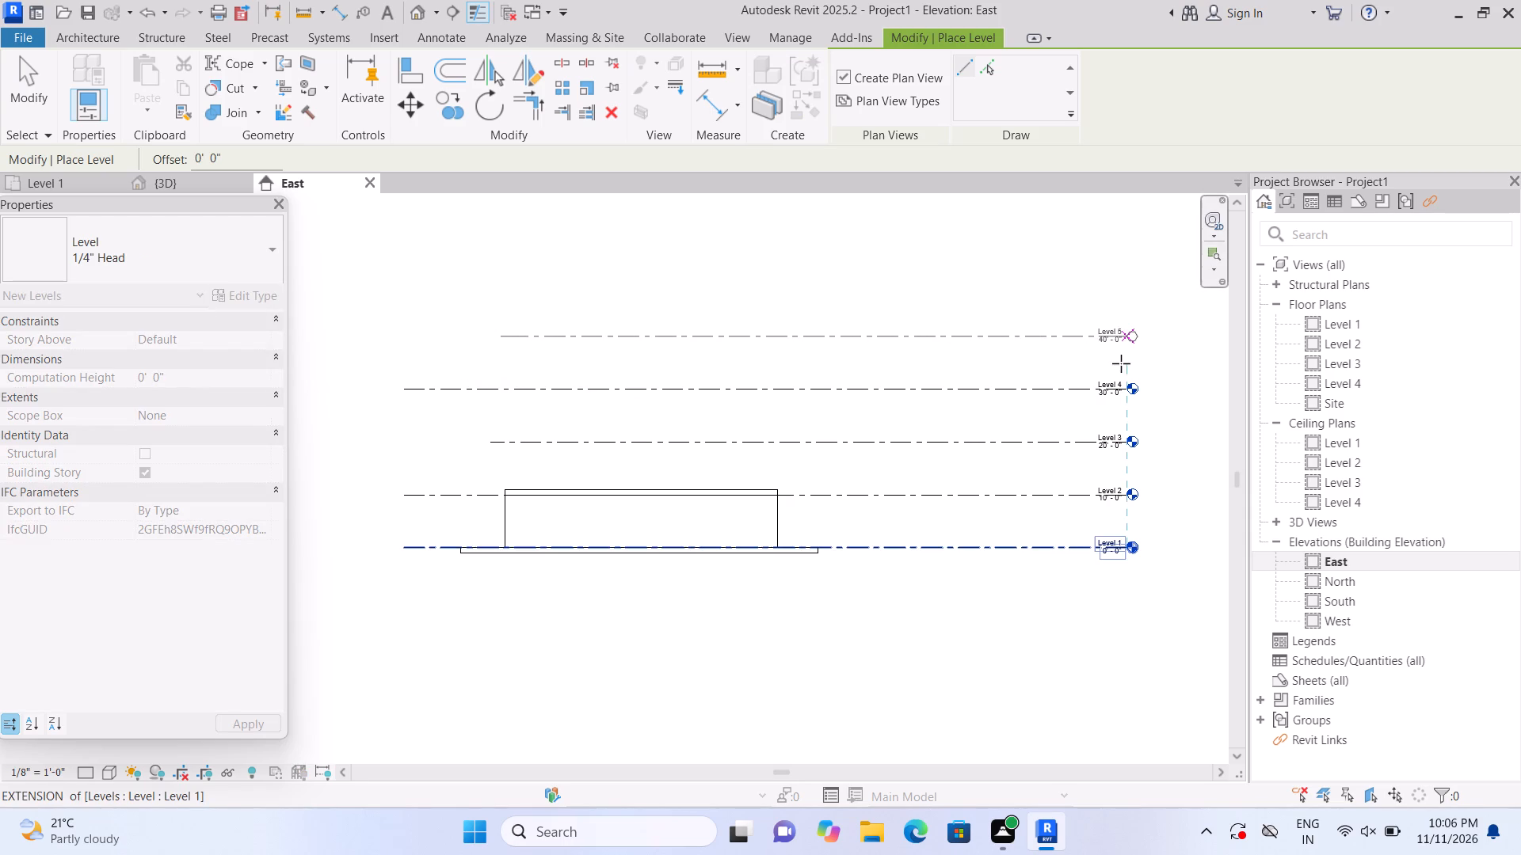
left_click(1122, 364)
key("Escape")
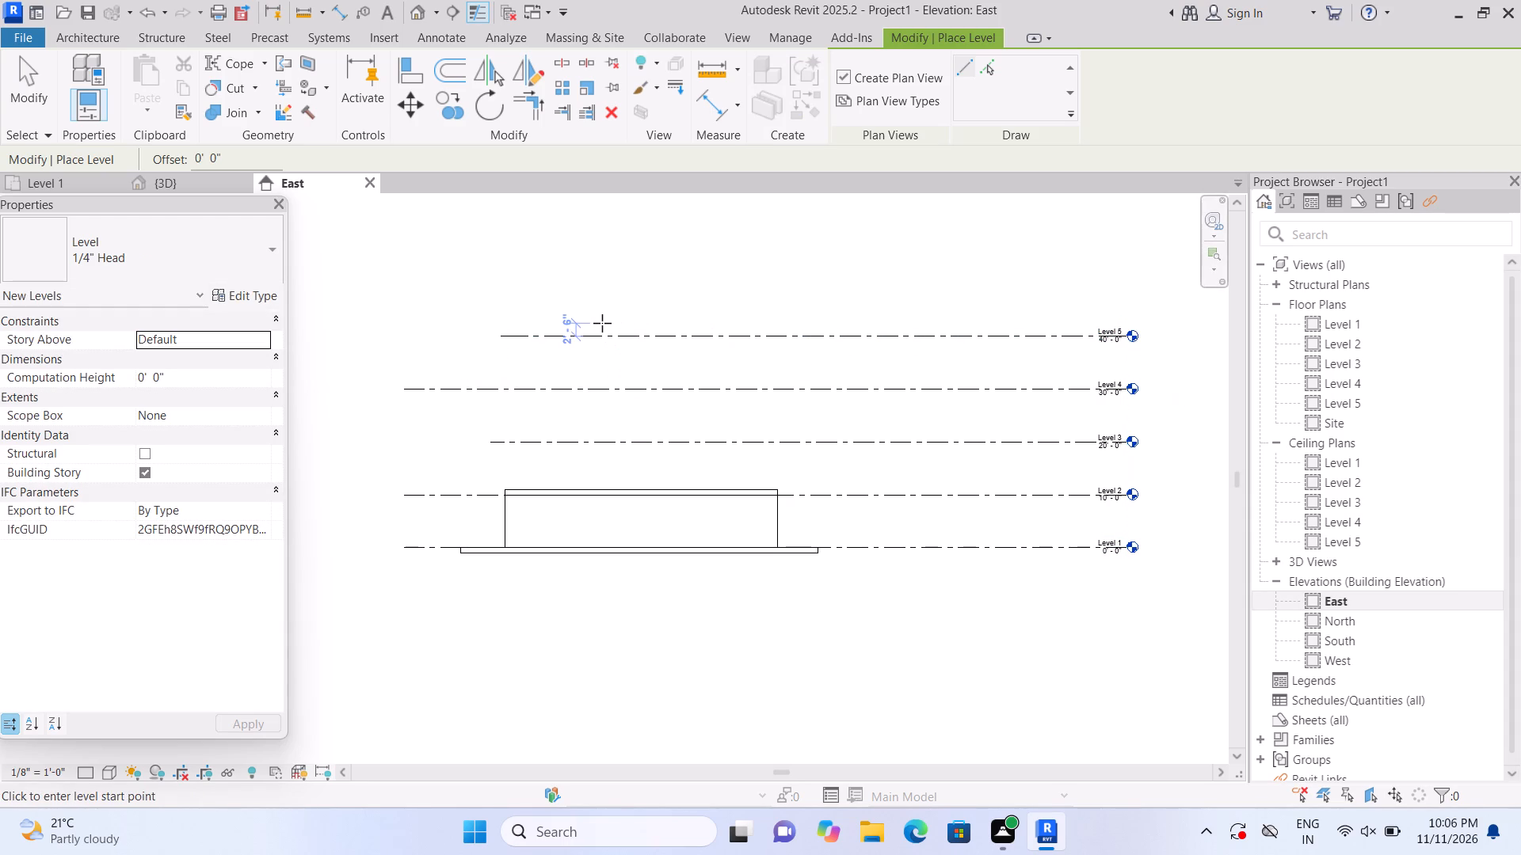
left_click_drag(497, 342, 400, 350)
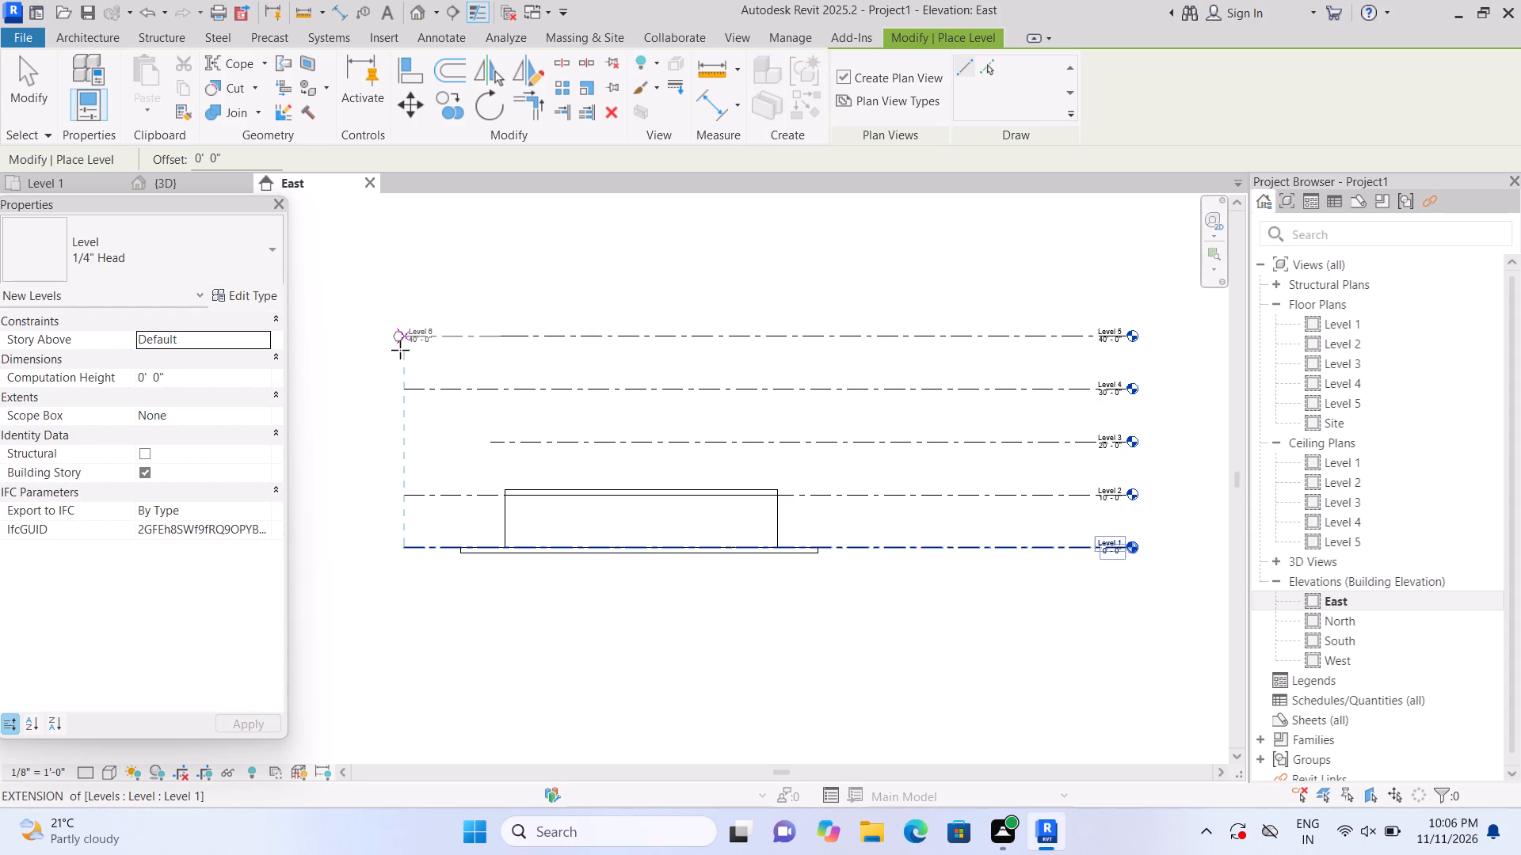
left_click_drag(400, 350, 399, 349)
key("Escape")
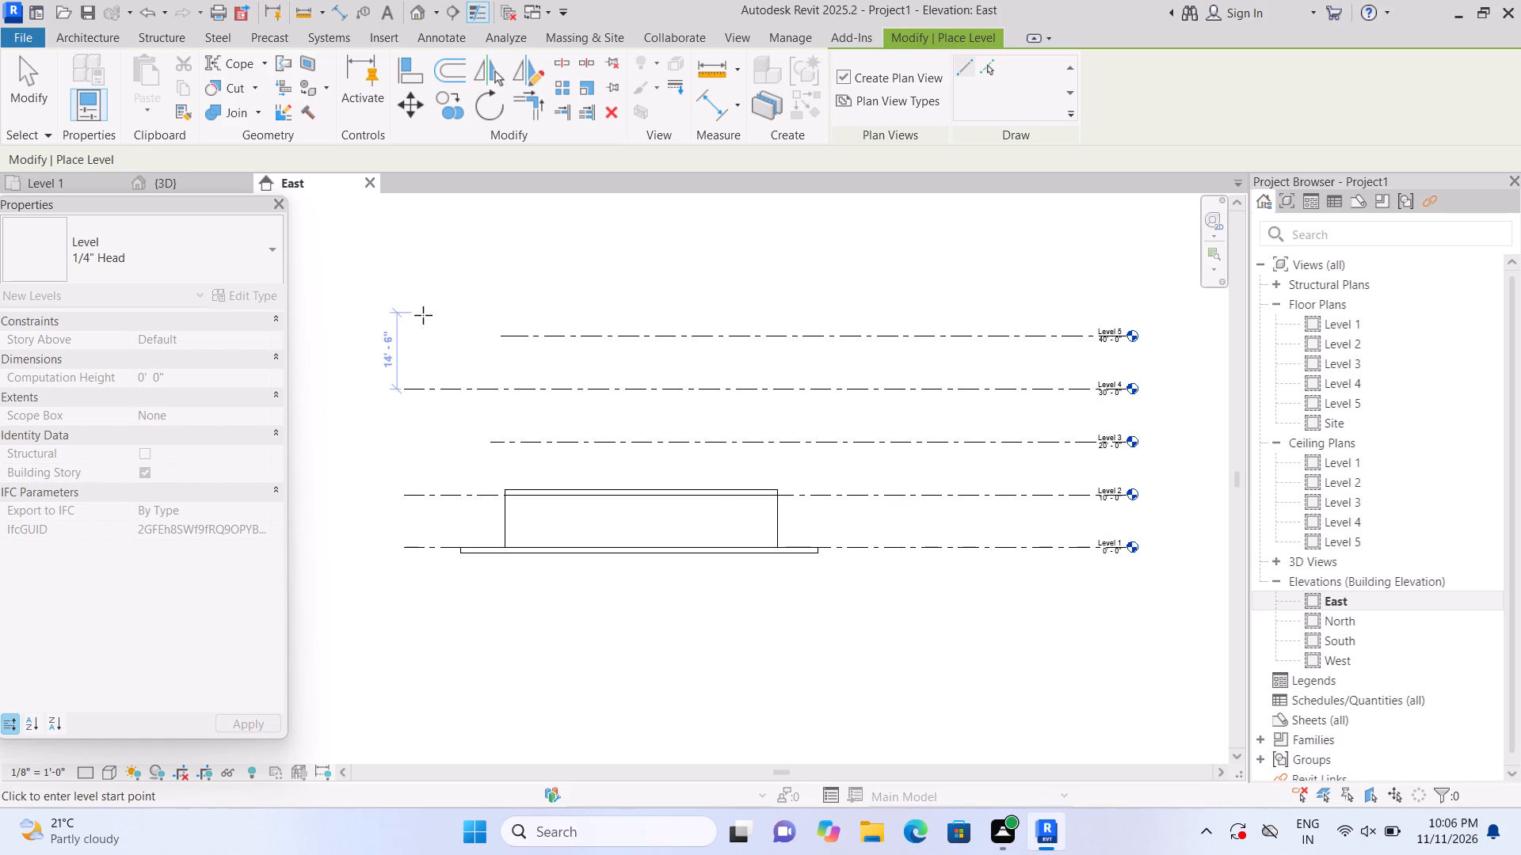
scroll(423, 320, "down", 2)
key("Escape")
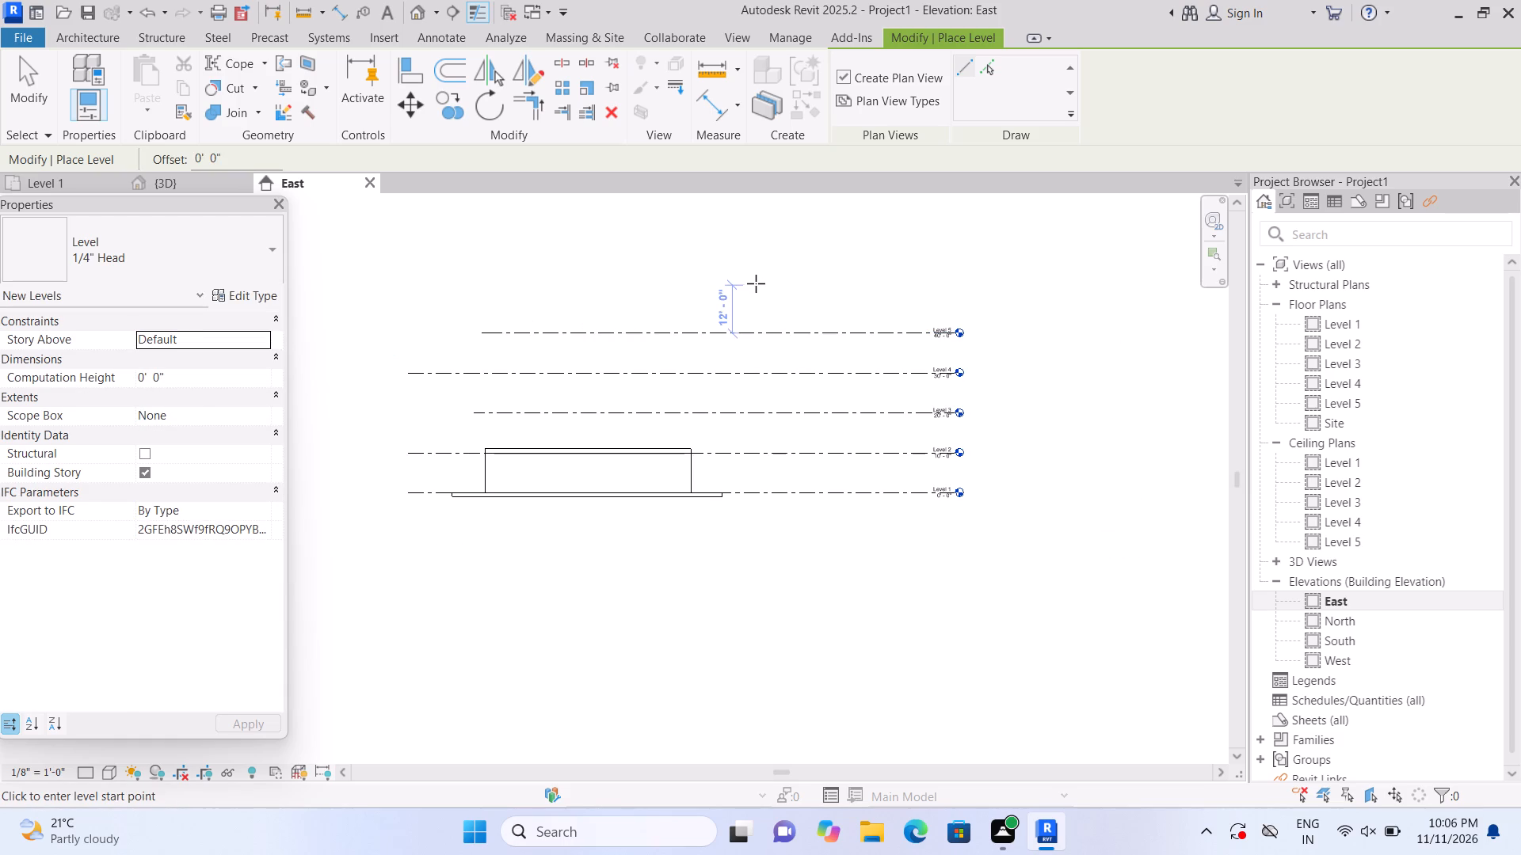
On the Level 2 floor plan, begin drawing 9" basic walls over the Level 1 exterior walls from the building's northwest corner.
triple_click(1310, 340)
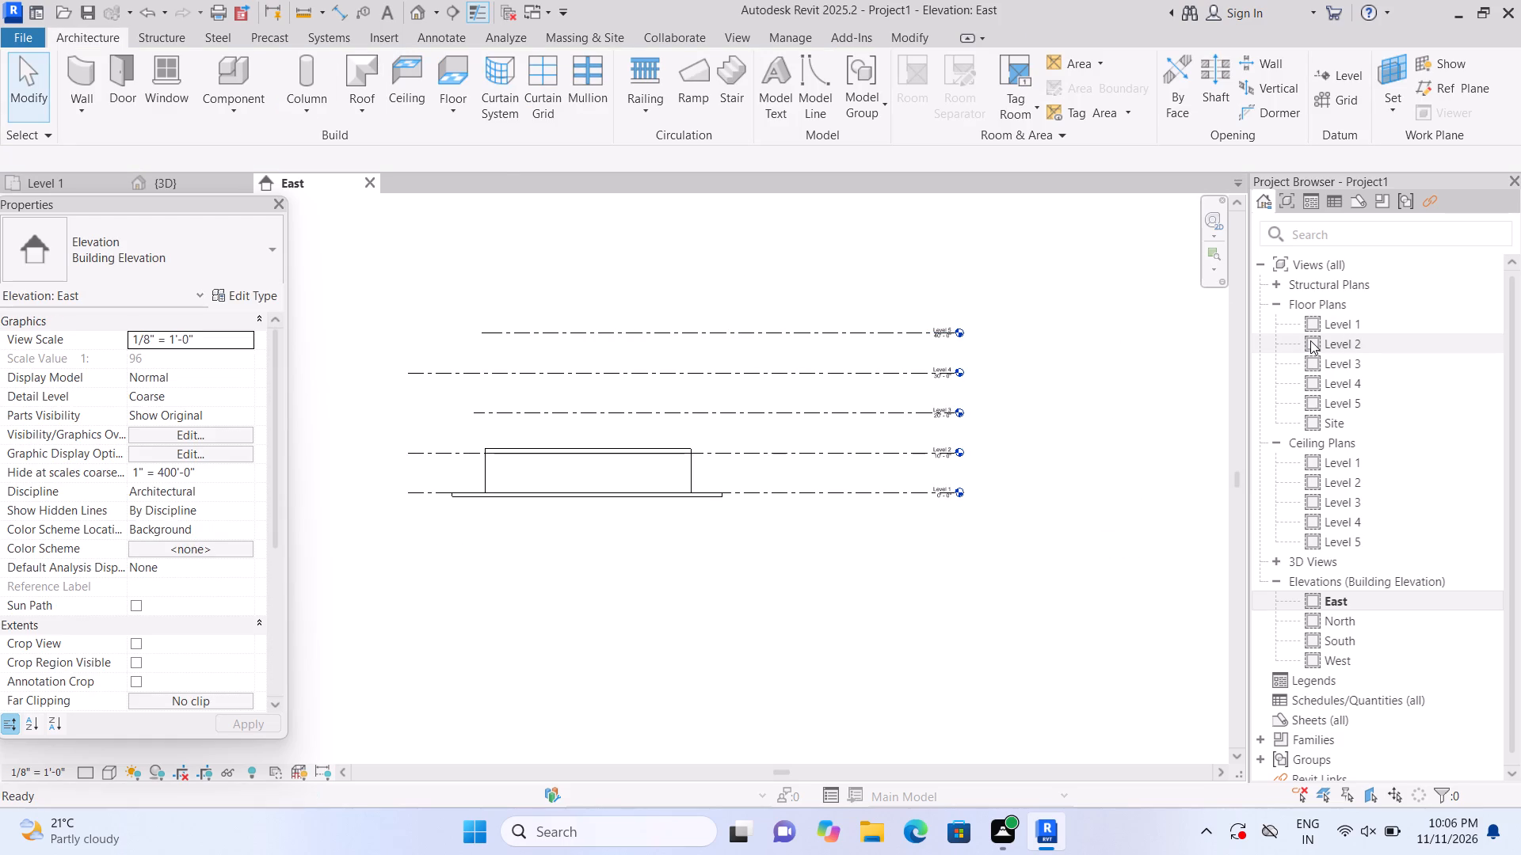
left_click(1310, 341)
middle_click_drag(796, 492, 976, 444)
scroll(951, 505, "down", 3)
scroll(635, 579, "up", 7)
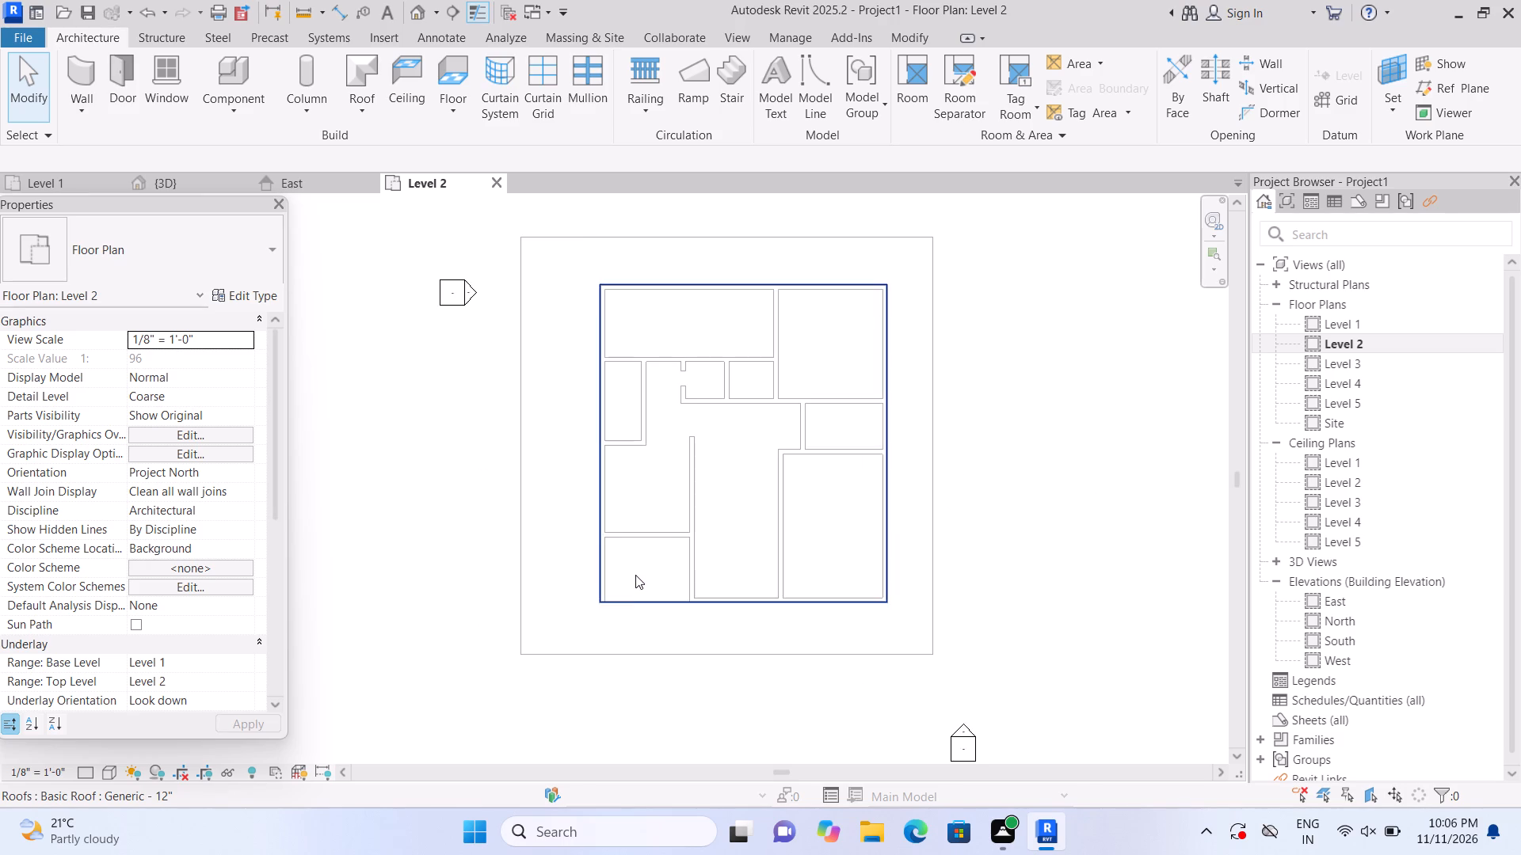
scroll(635, 575, "up", 1)
scroll(715, 399, "up", 1)
middle_click_drag(715, 404, 707, 463)
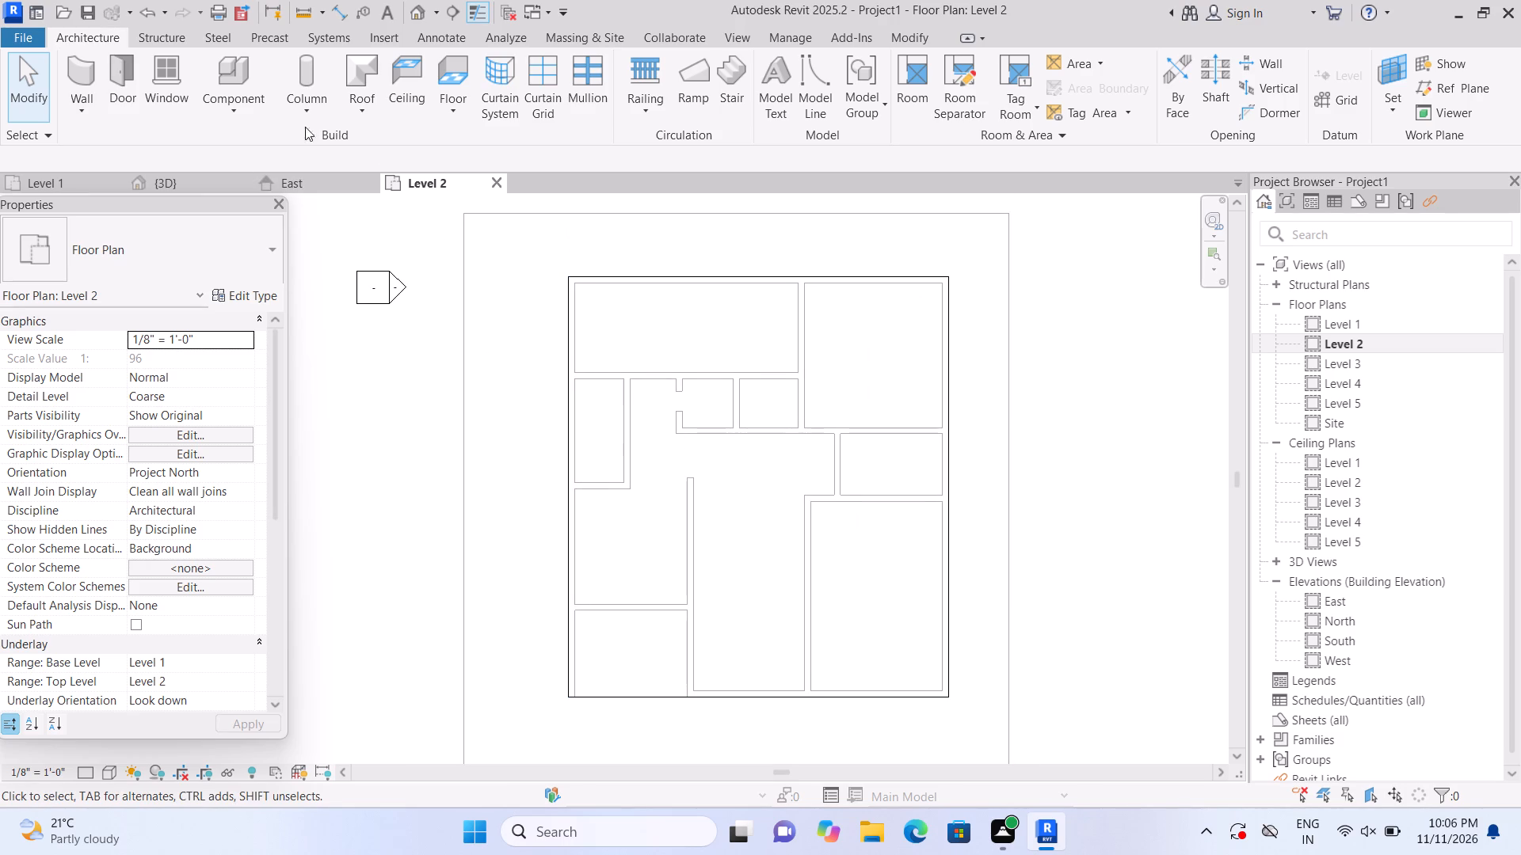
left_click(83, 76)
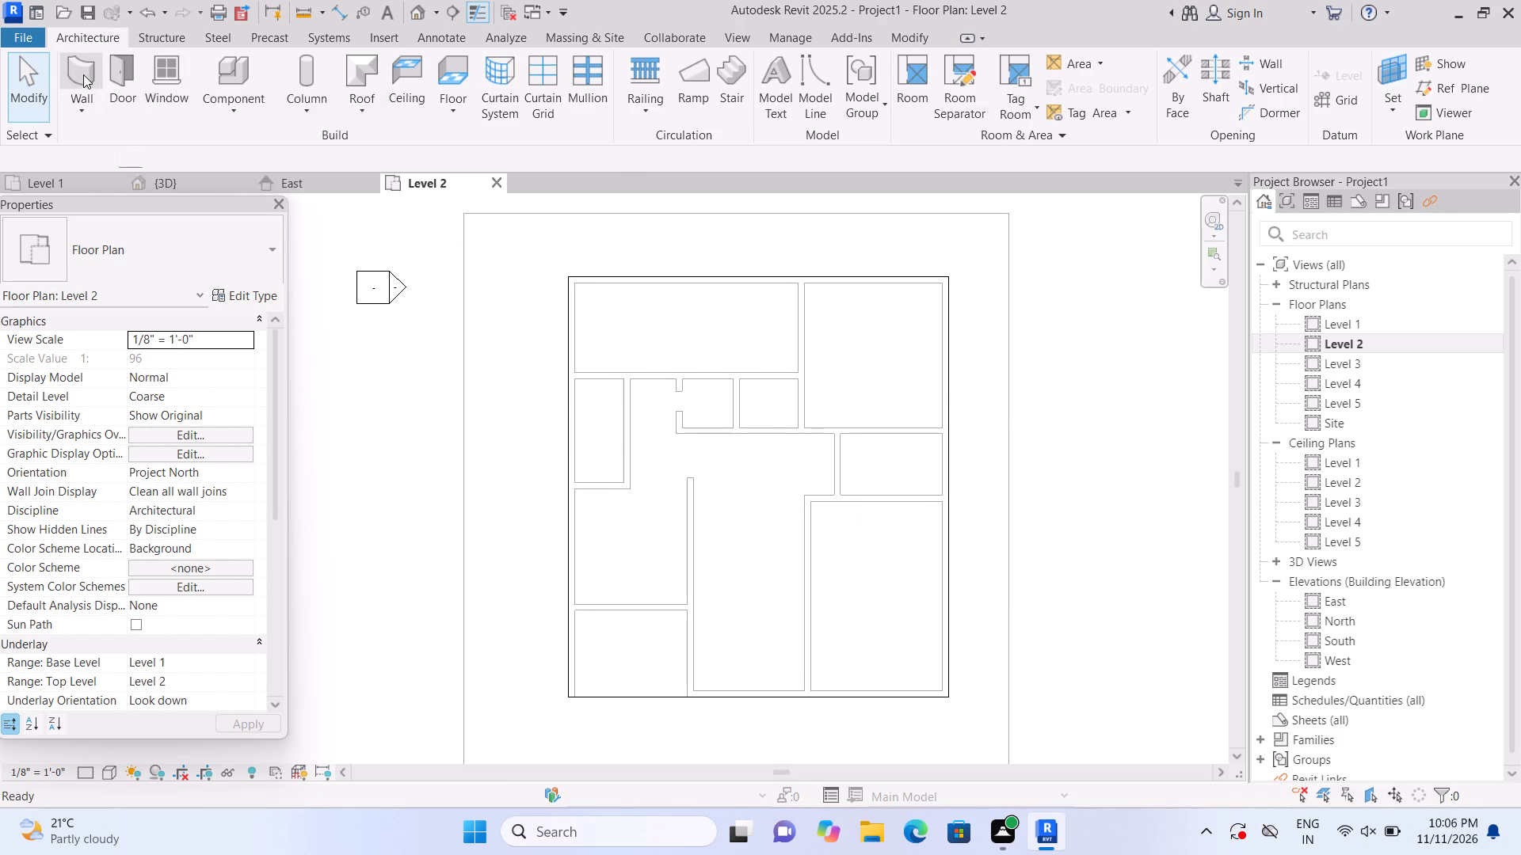
left_click(250, 256)
scroll(169, 523, "up", 3)
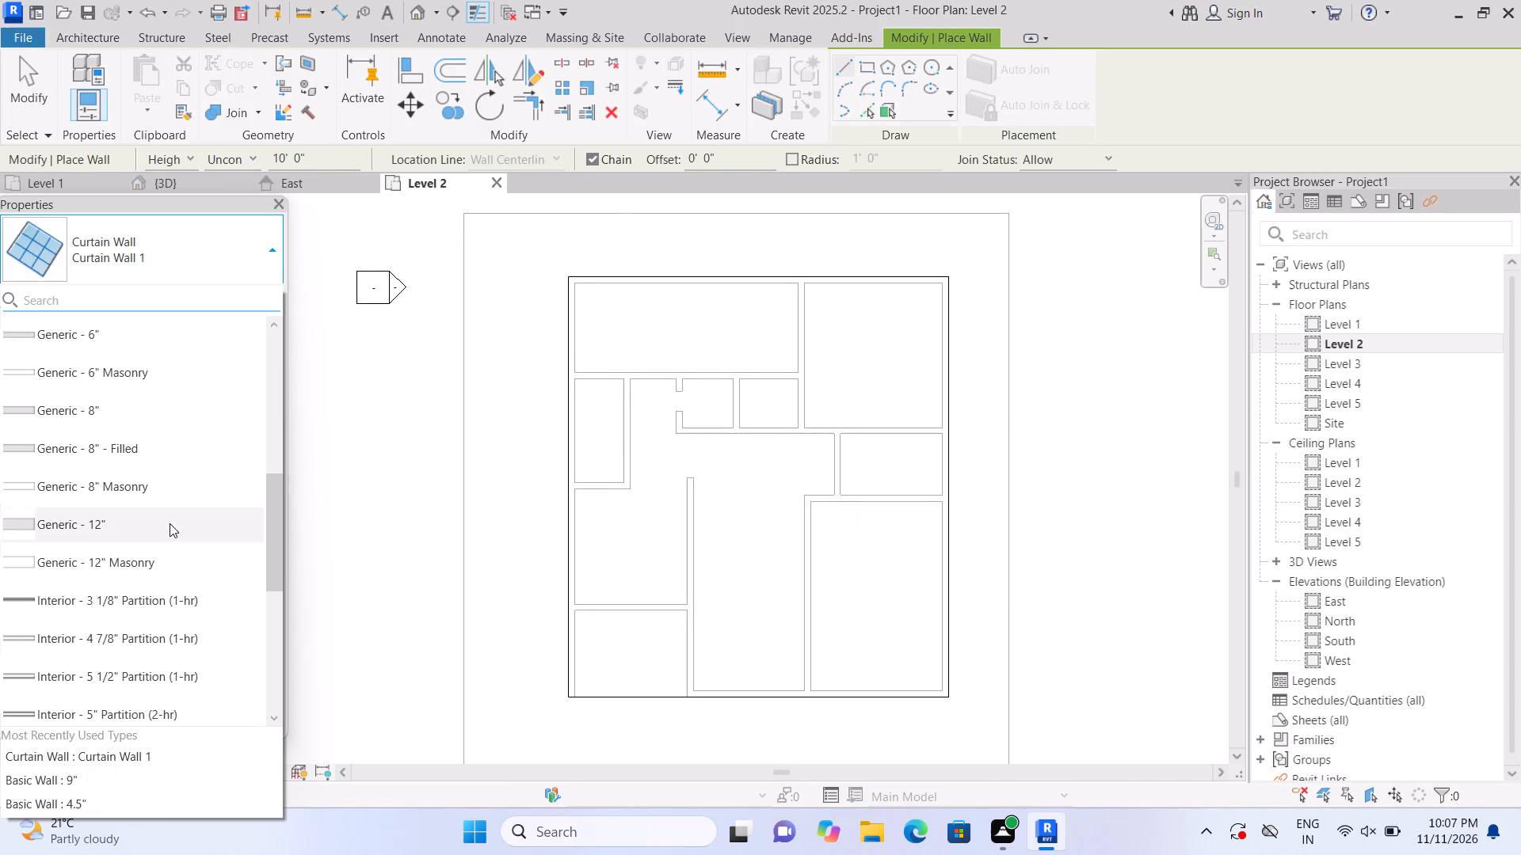
scroll(170, 523, "up", 6)
left_click(154, 399)
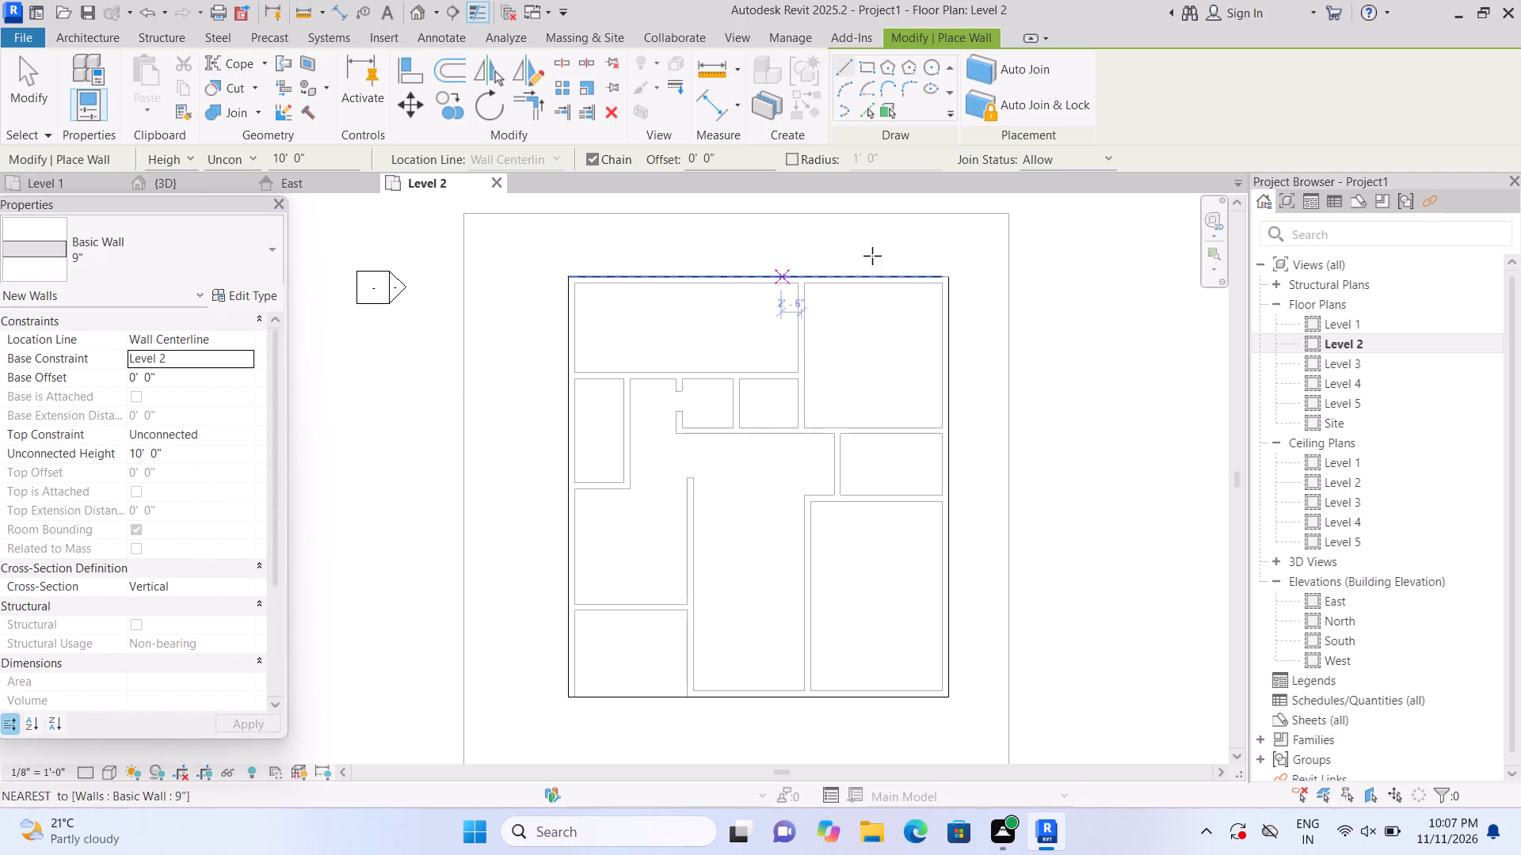
scroll(698, 299, "up", 9)
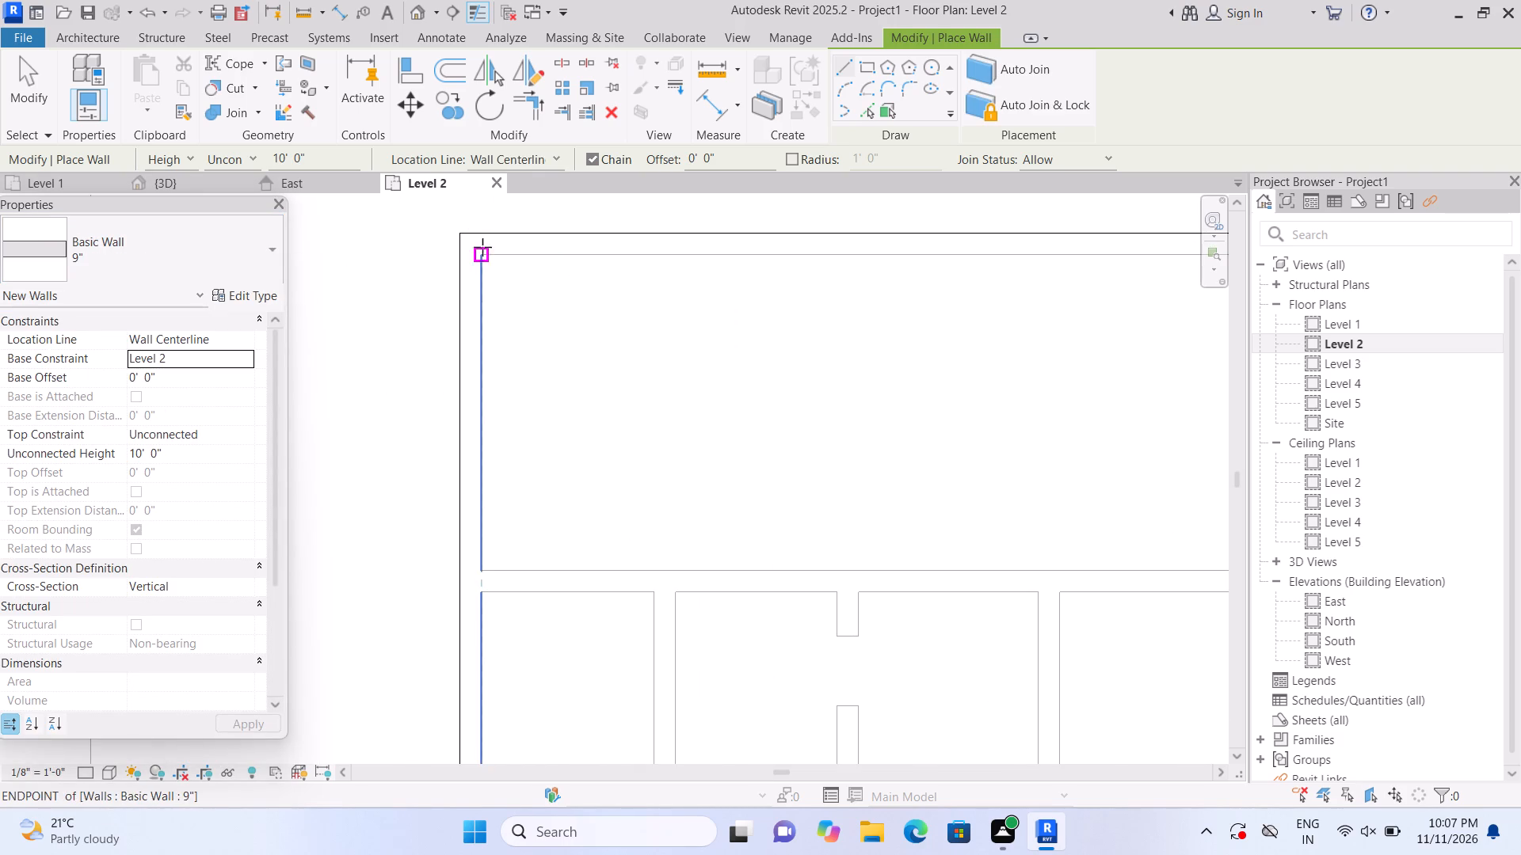
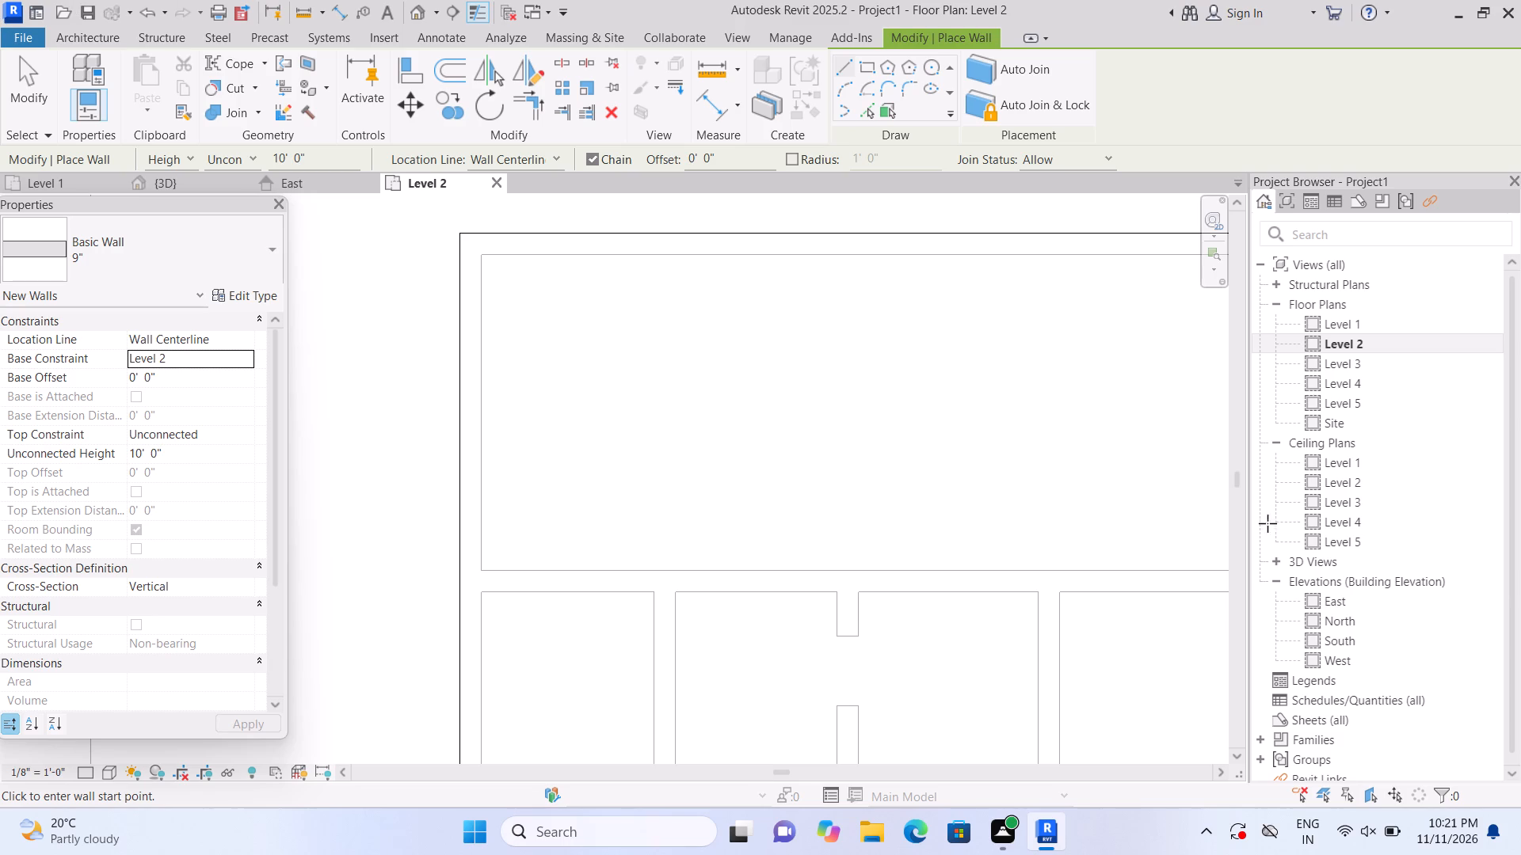
Draw the Level 2 north exterior wall as a 9" basic wall from the northwest corner to the northeast corner, following the Level 1 wall centreline.
scroll(922, 434, "down", 2)
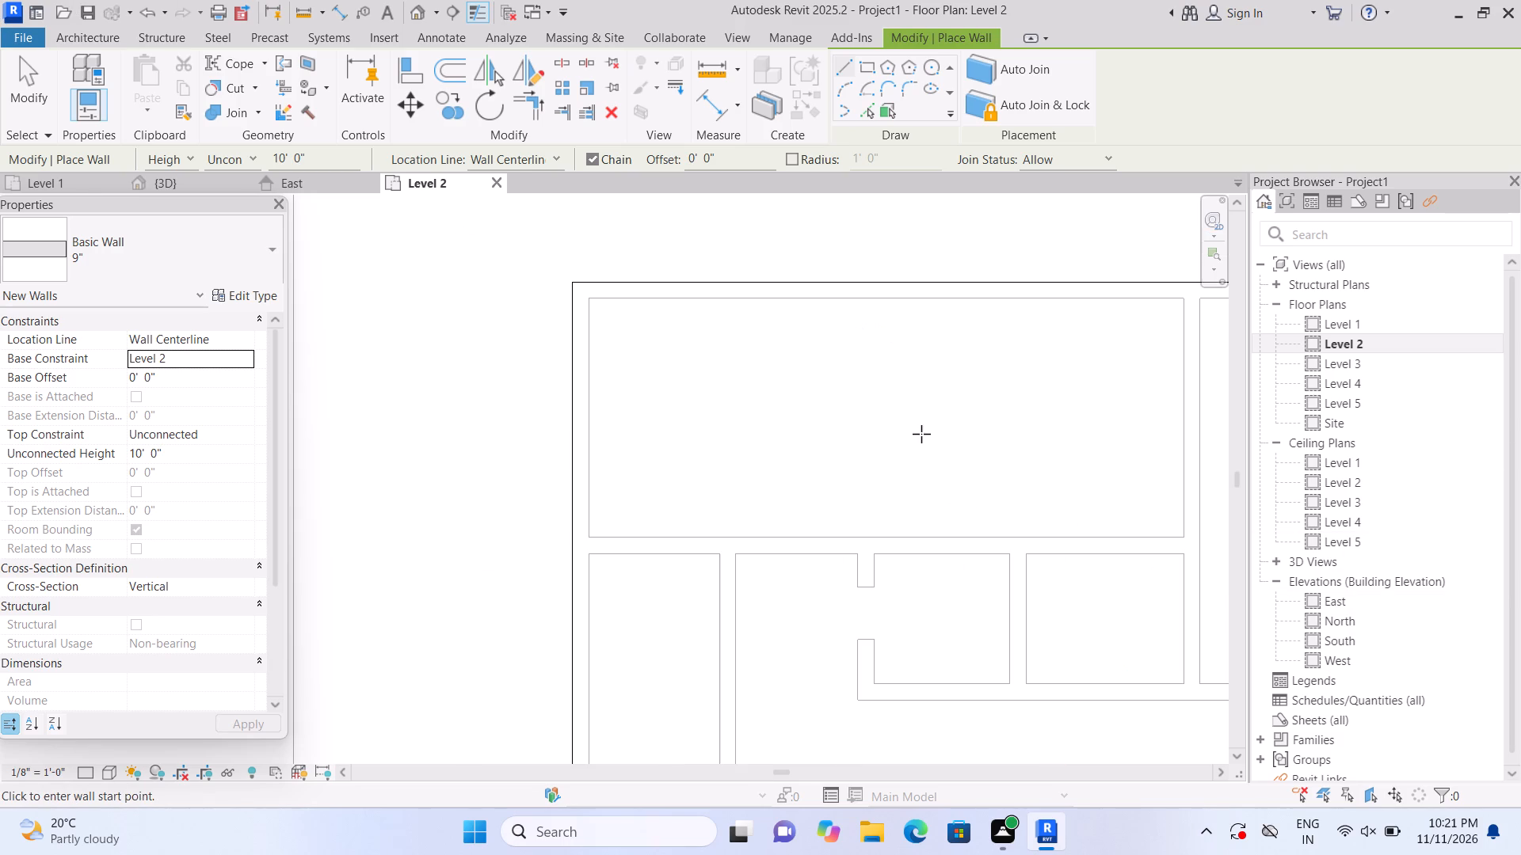
scroll(713, 459, "down", 2)
middle_click_drag(827, 455, 825, 455)
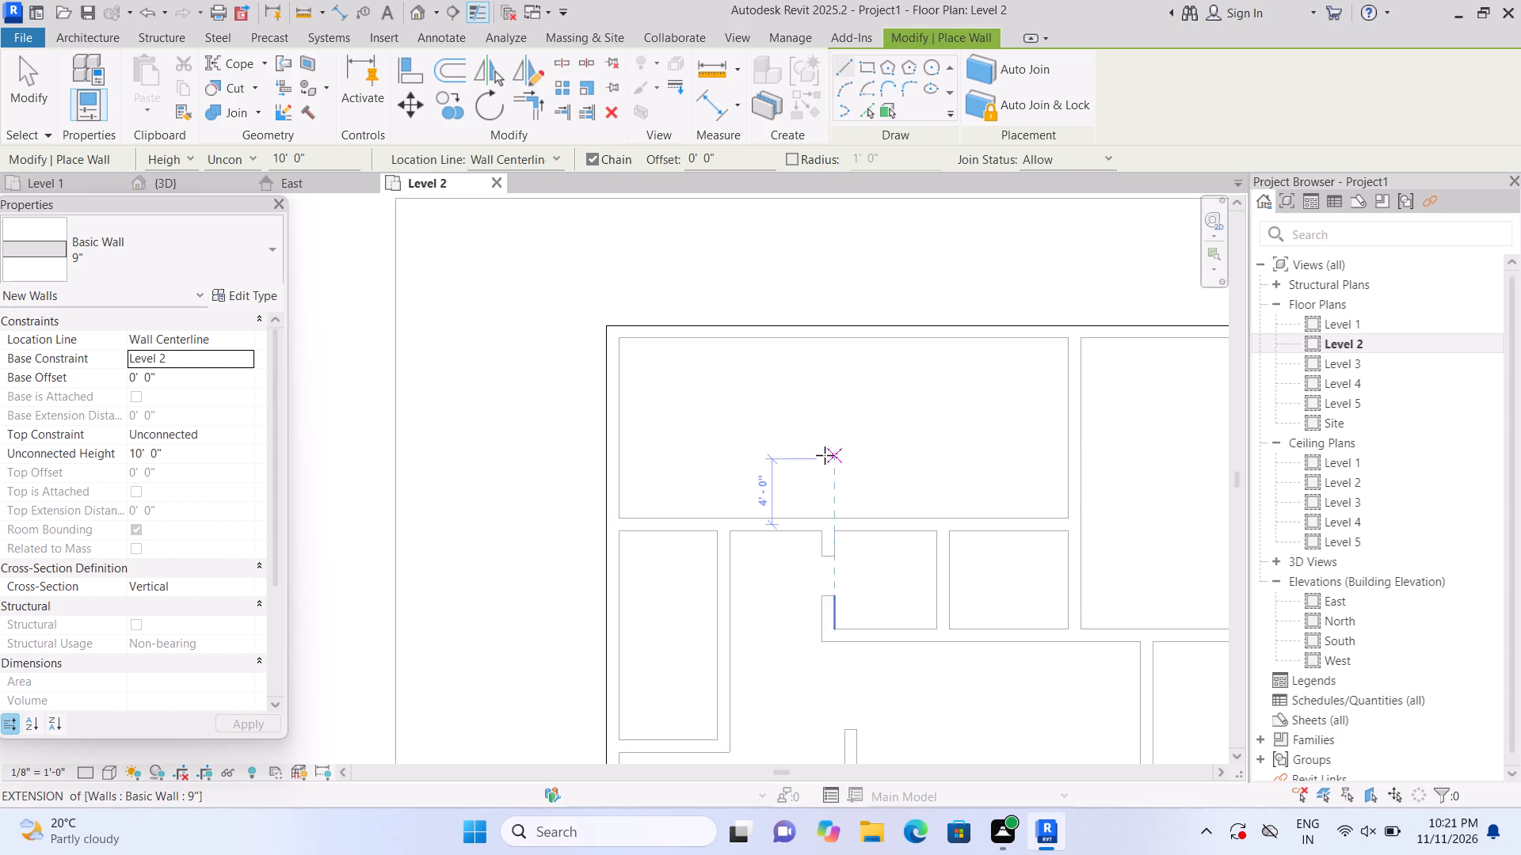
middle_click_drag(825, 455, 539, 422)
scroll(128, 246, "up", 1)
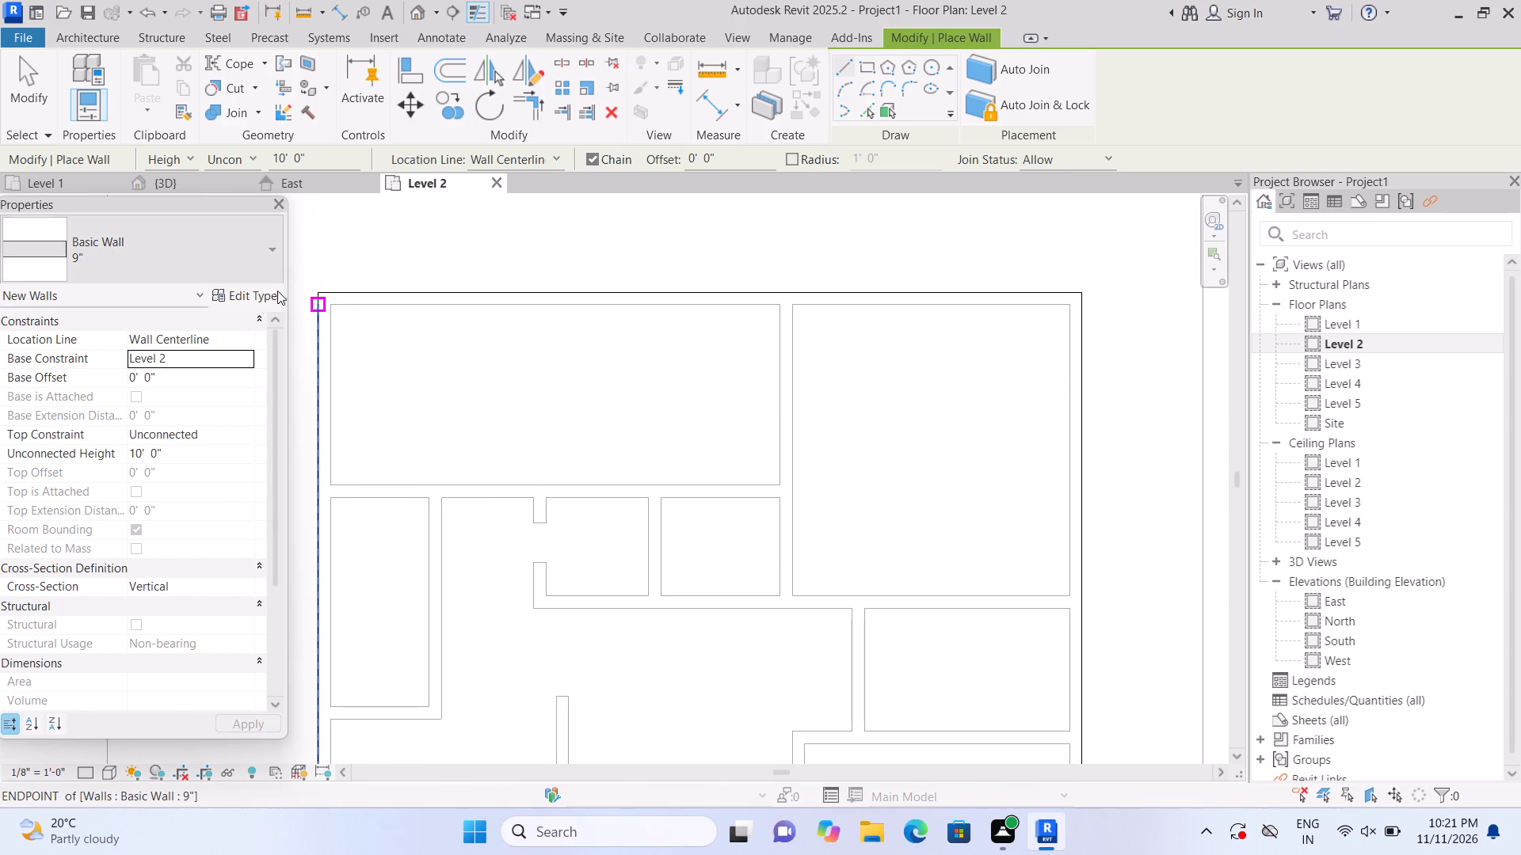
scroll(315, 291, "up", 7)
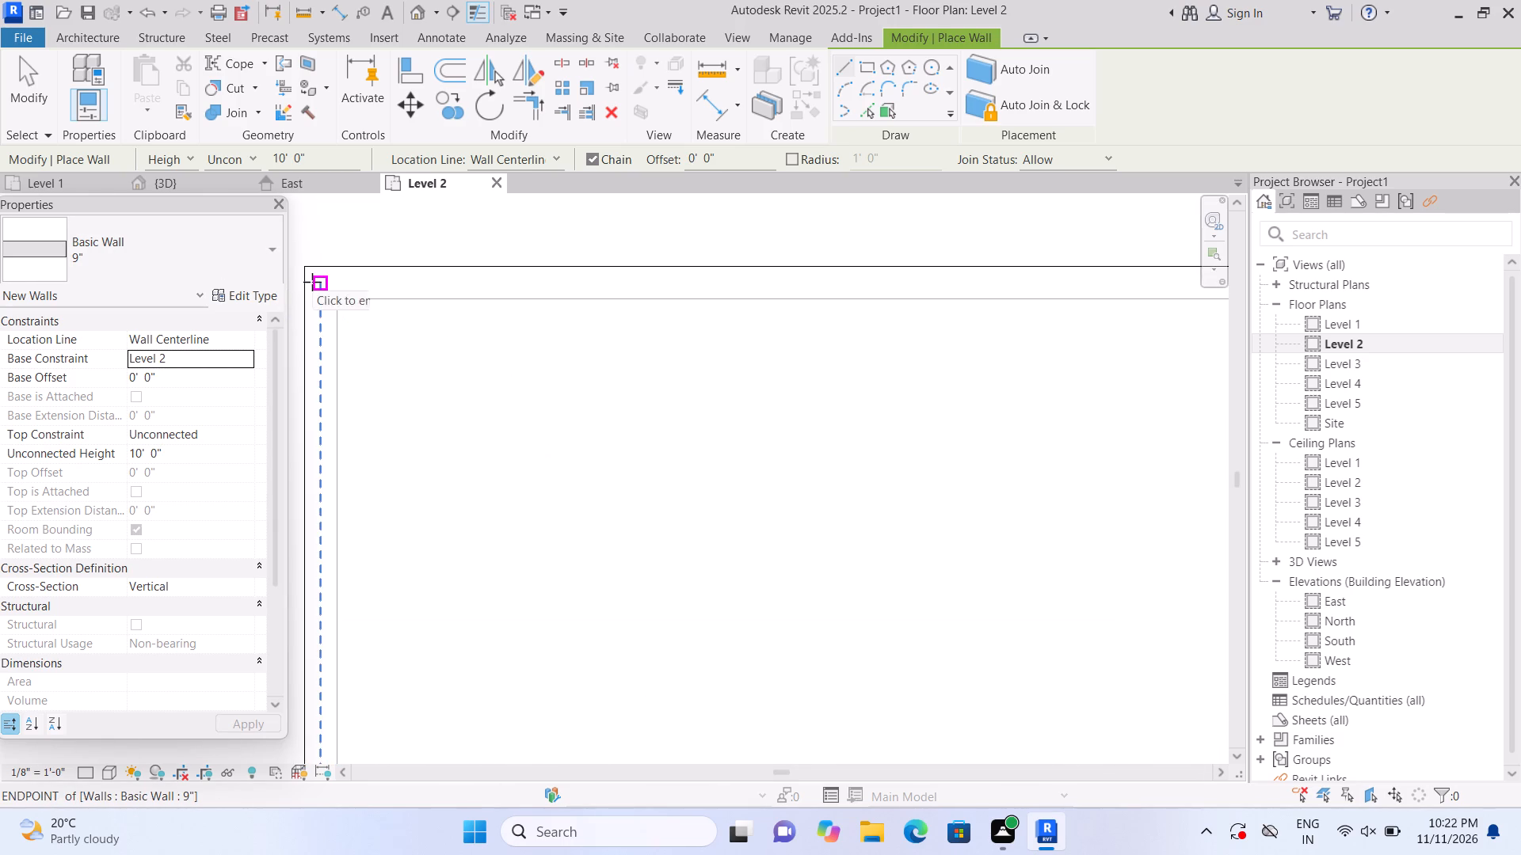
left_click(313, 282)
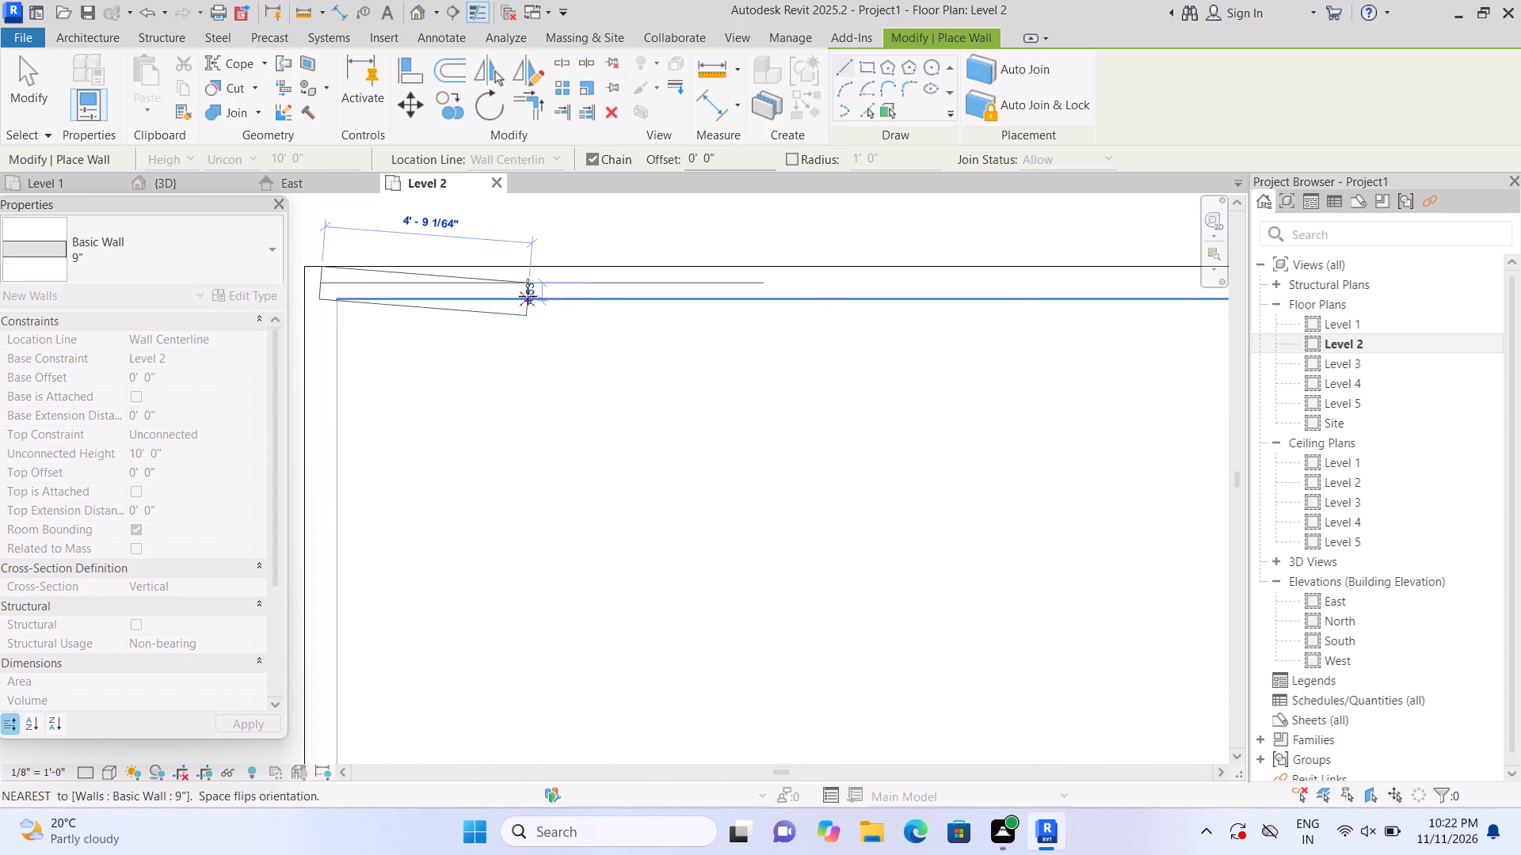
scroll(650, 281, "down", 7)
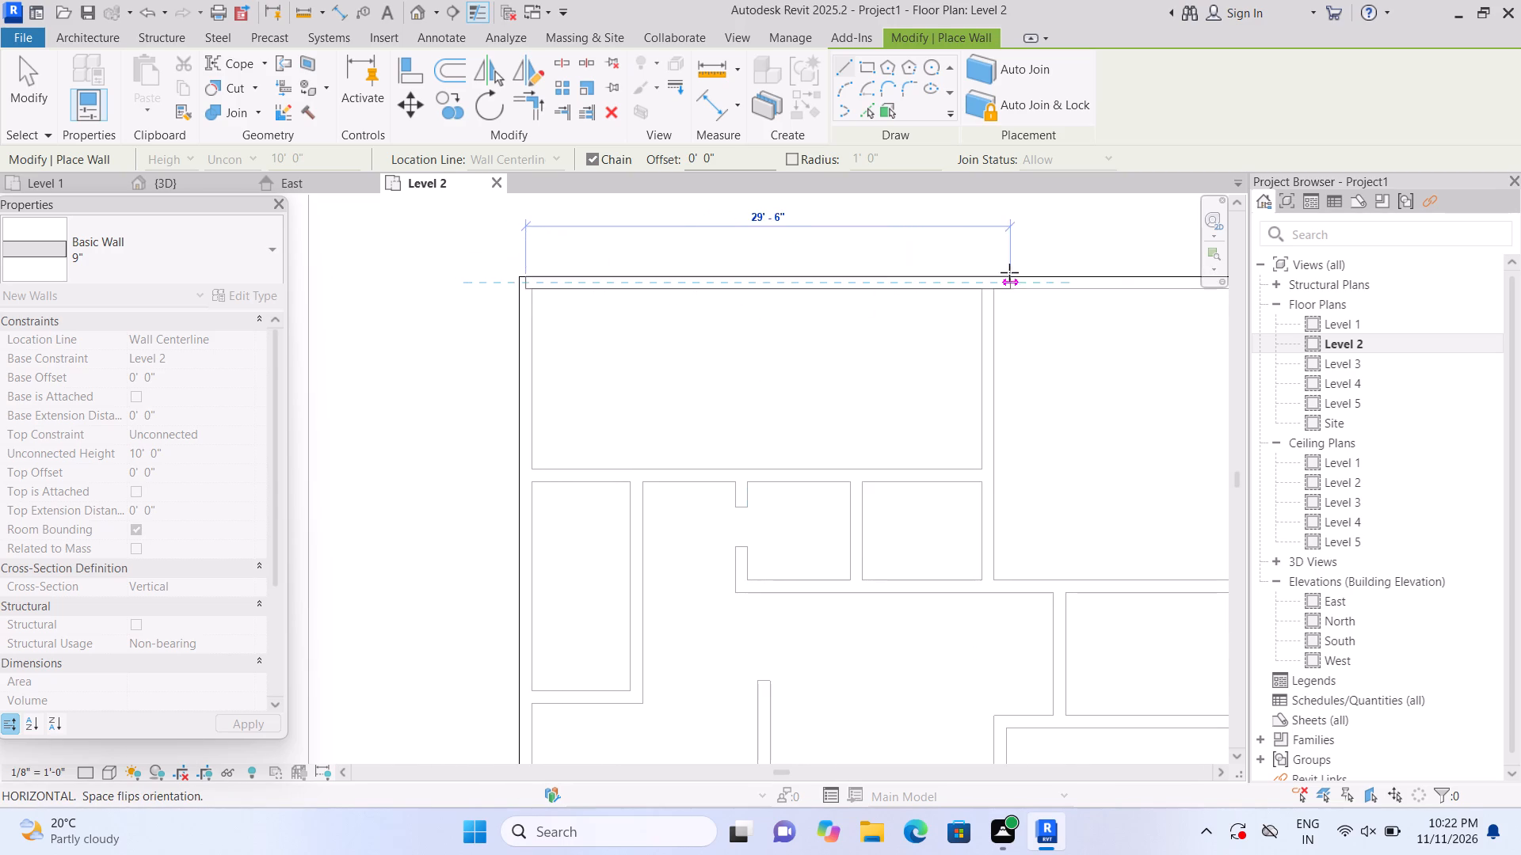
middle_click_drag(1024, 280, 494, 294)
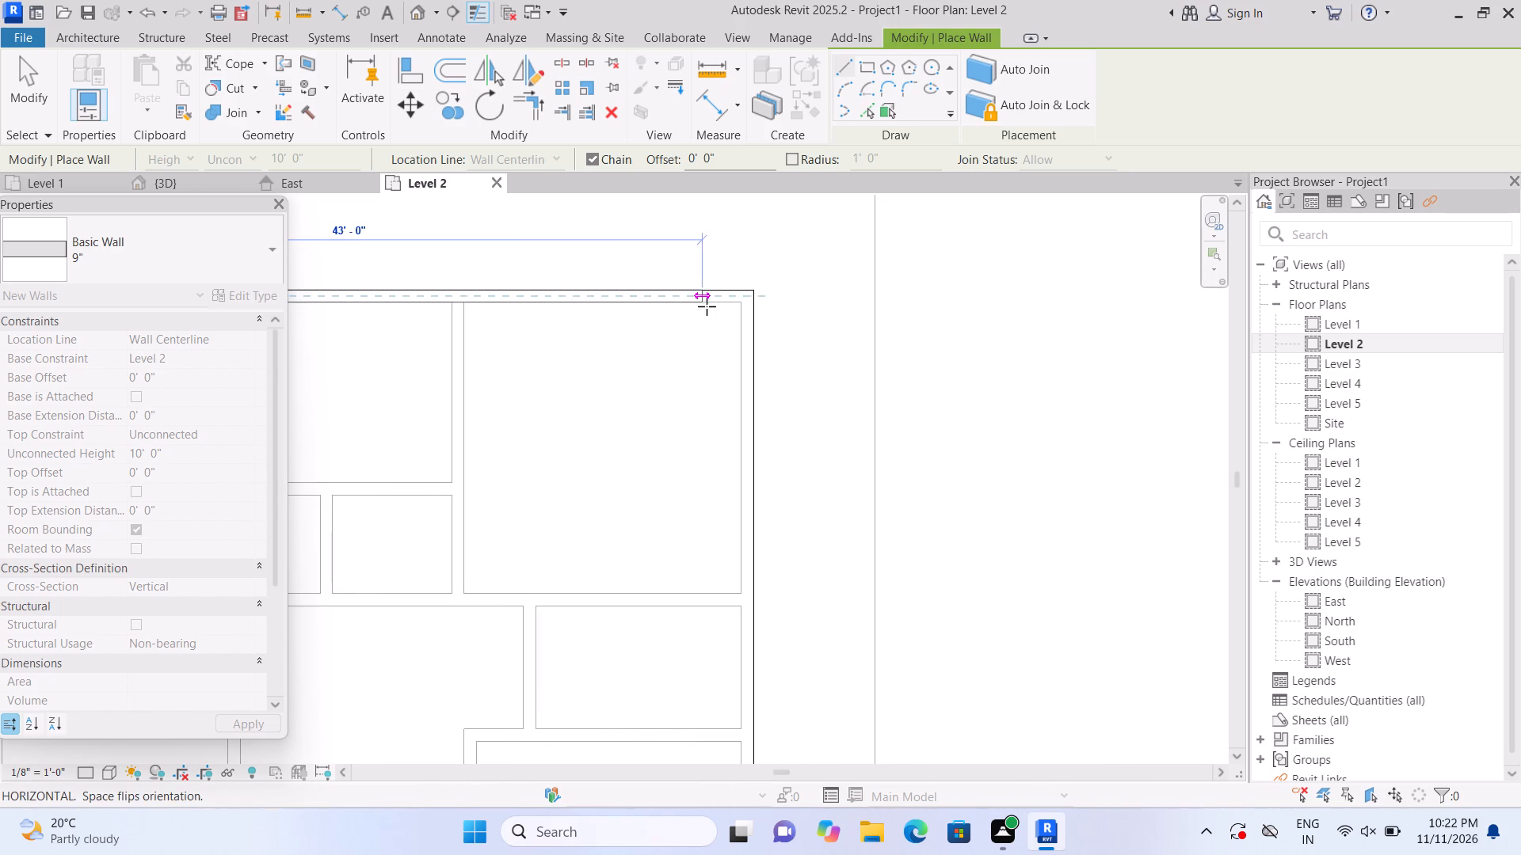
scroll(716, 312, "up", 8)
scroll(789, 291, "up", 5)
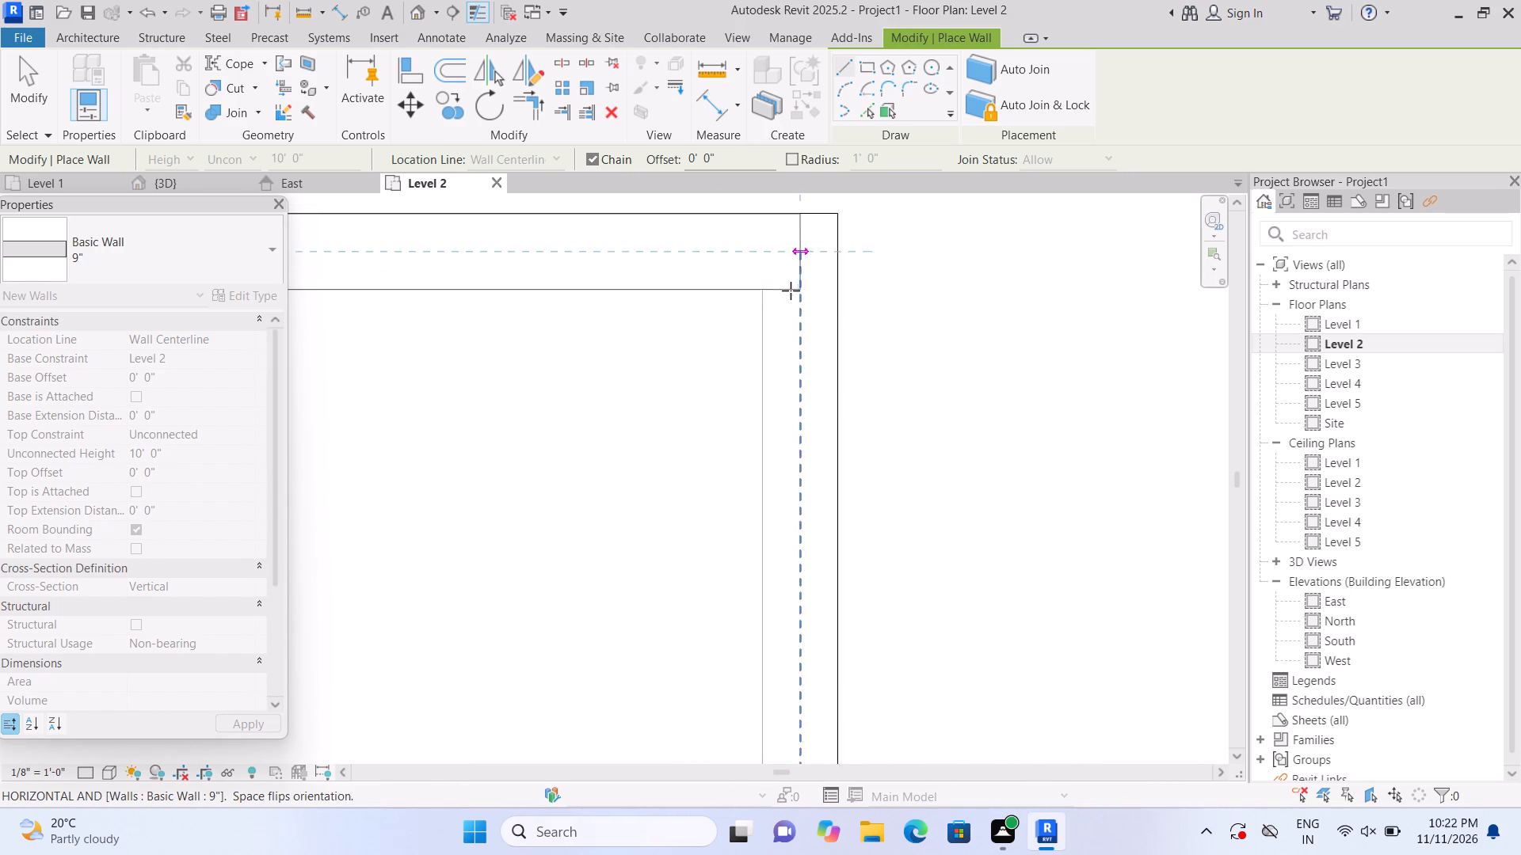
scroll(791, 291, "up", 1)
left_click(804, 283)
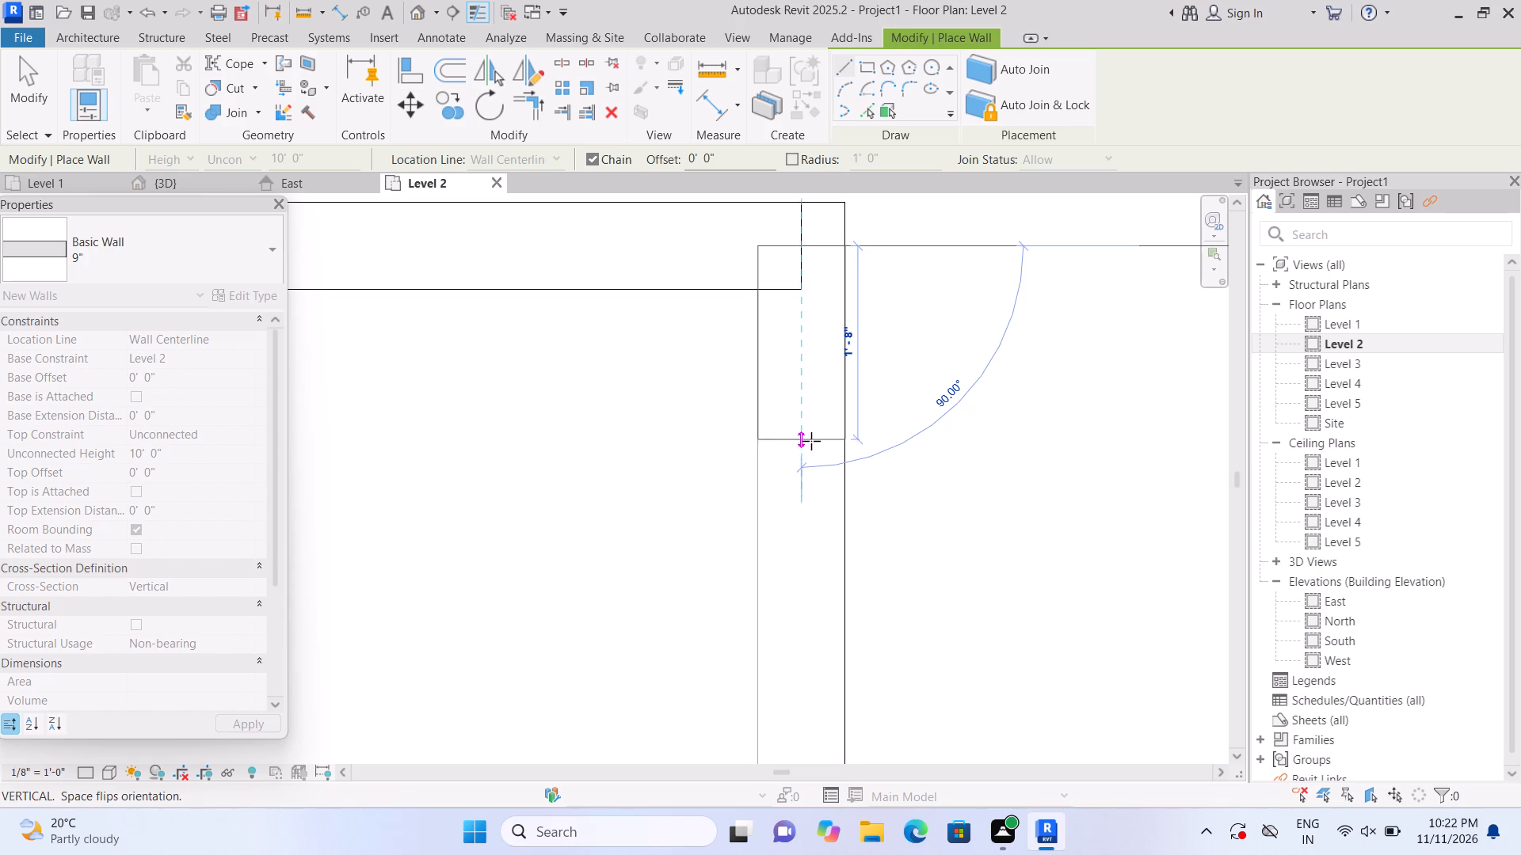
Continue the 9" wall chain along the east side to the building's southeast corner, end the chain there and dismiss the save reminder without saving.
scroll(811, 441, "down", 7)
middle_click_drag(800, 523, 794, 488)
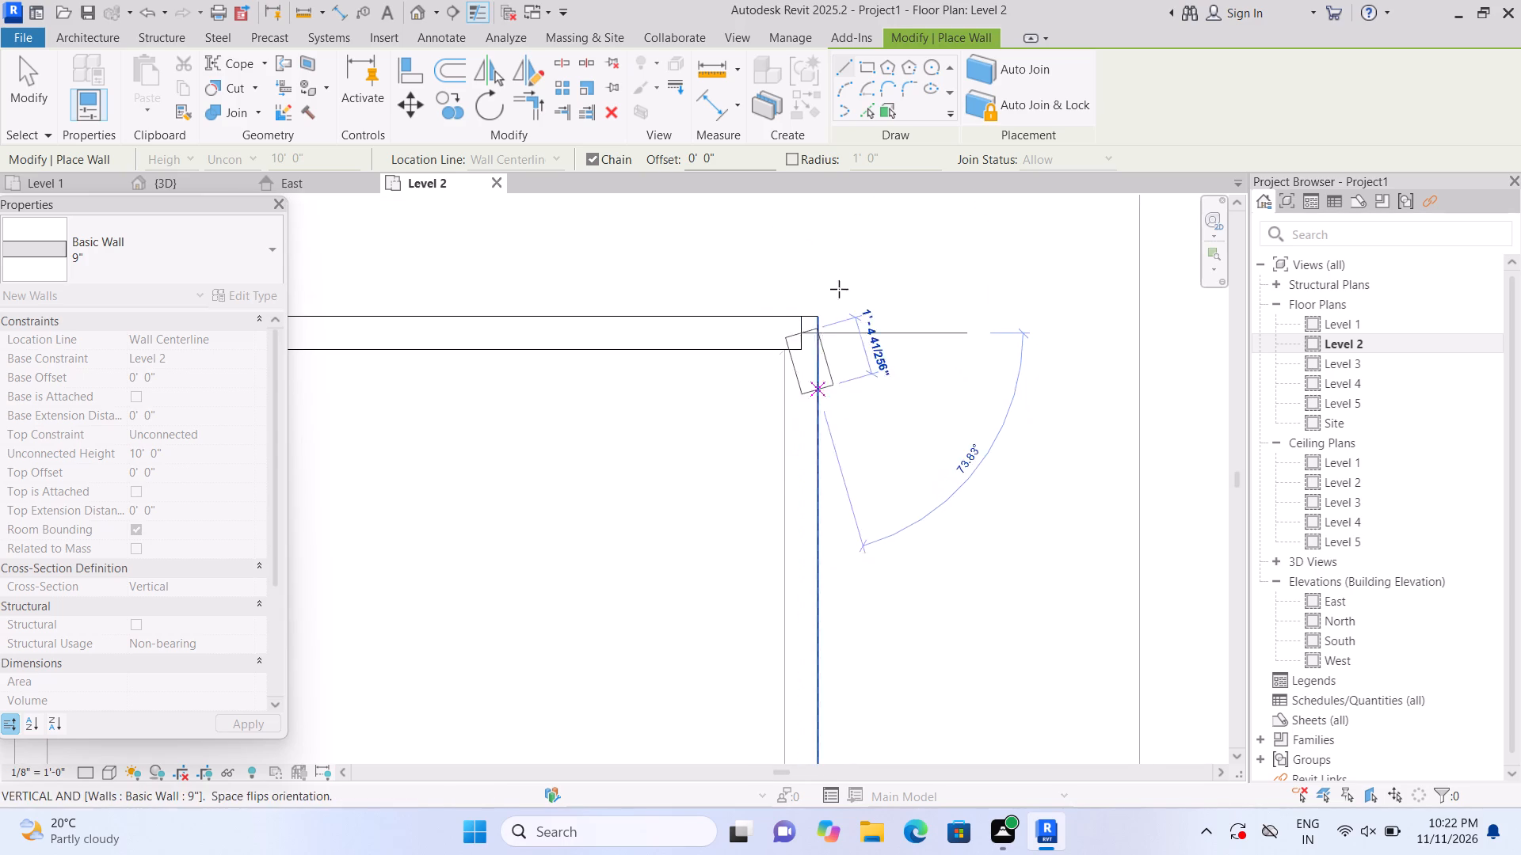
middle_click(872, 232)
scroll(814, 673, "down", 5)
middle_click_drag(800, 671, 893, 62)
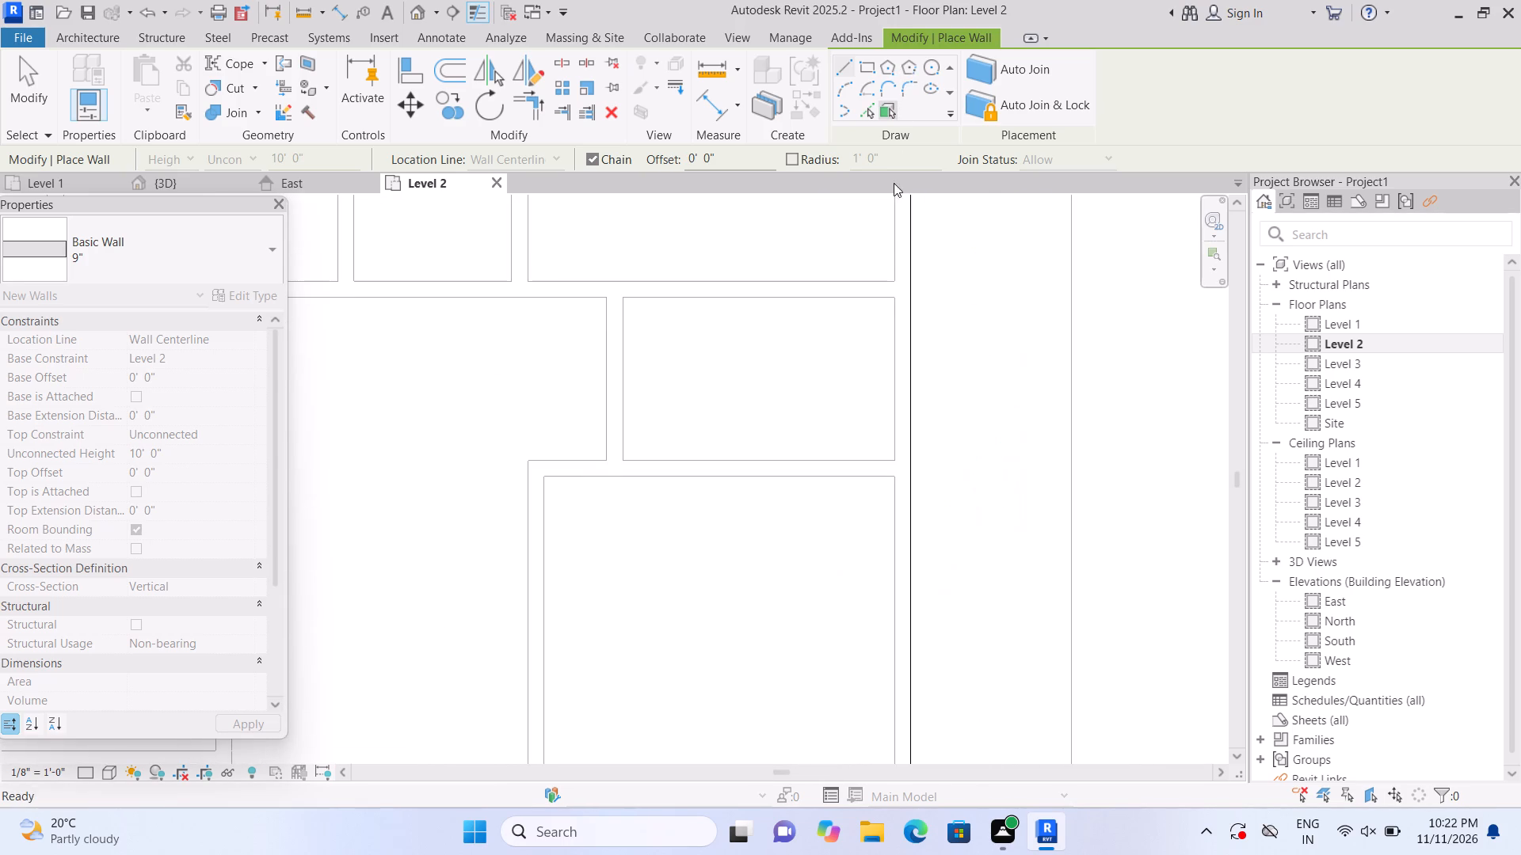
scroll(908, 409, "up", 2)
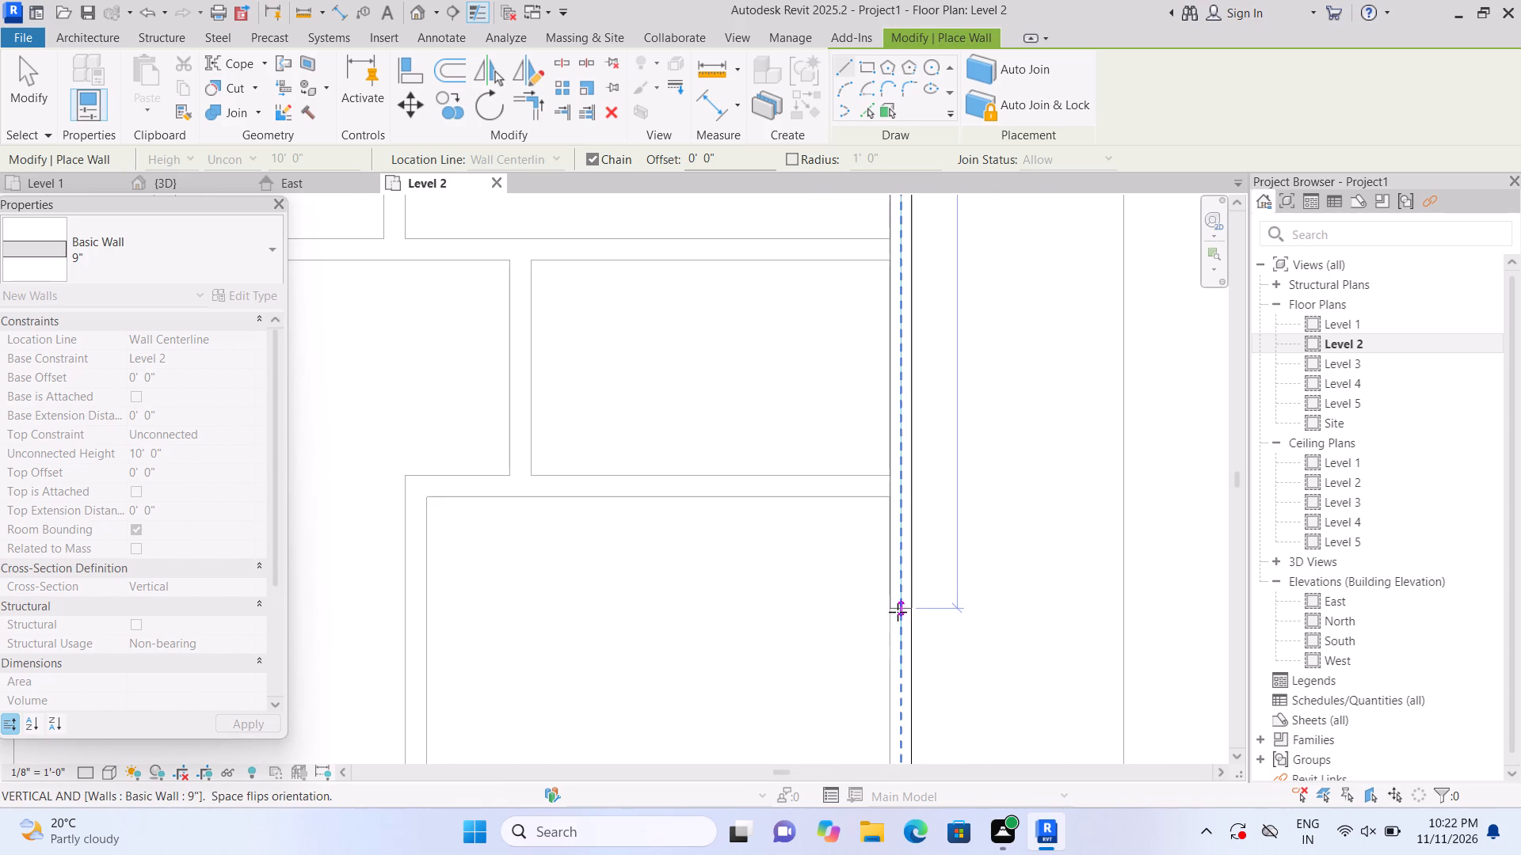
scroll(896, 596, "up", 1)
middle_click_drag(896, 595, 932, 233)
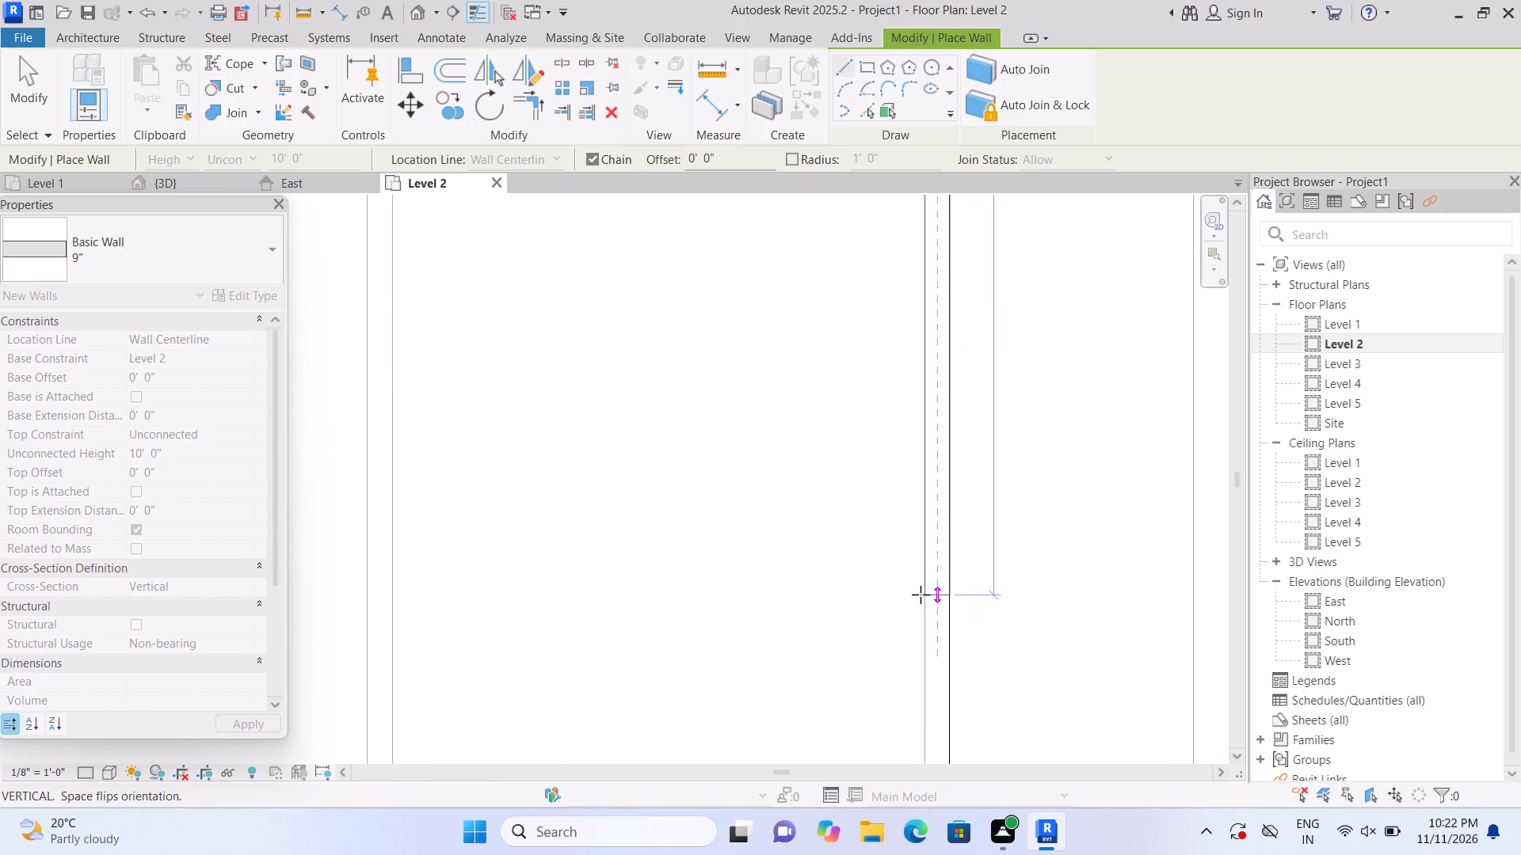
scroll(921, 594, "down", 6)
middle_click_drag(909, 620, 921, 489)
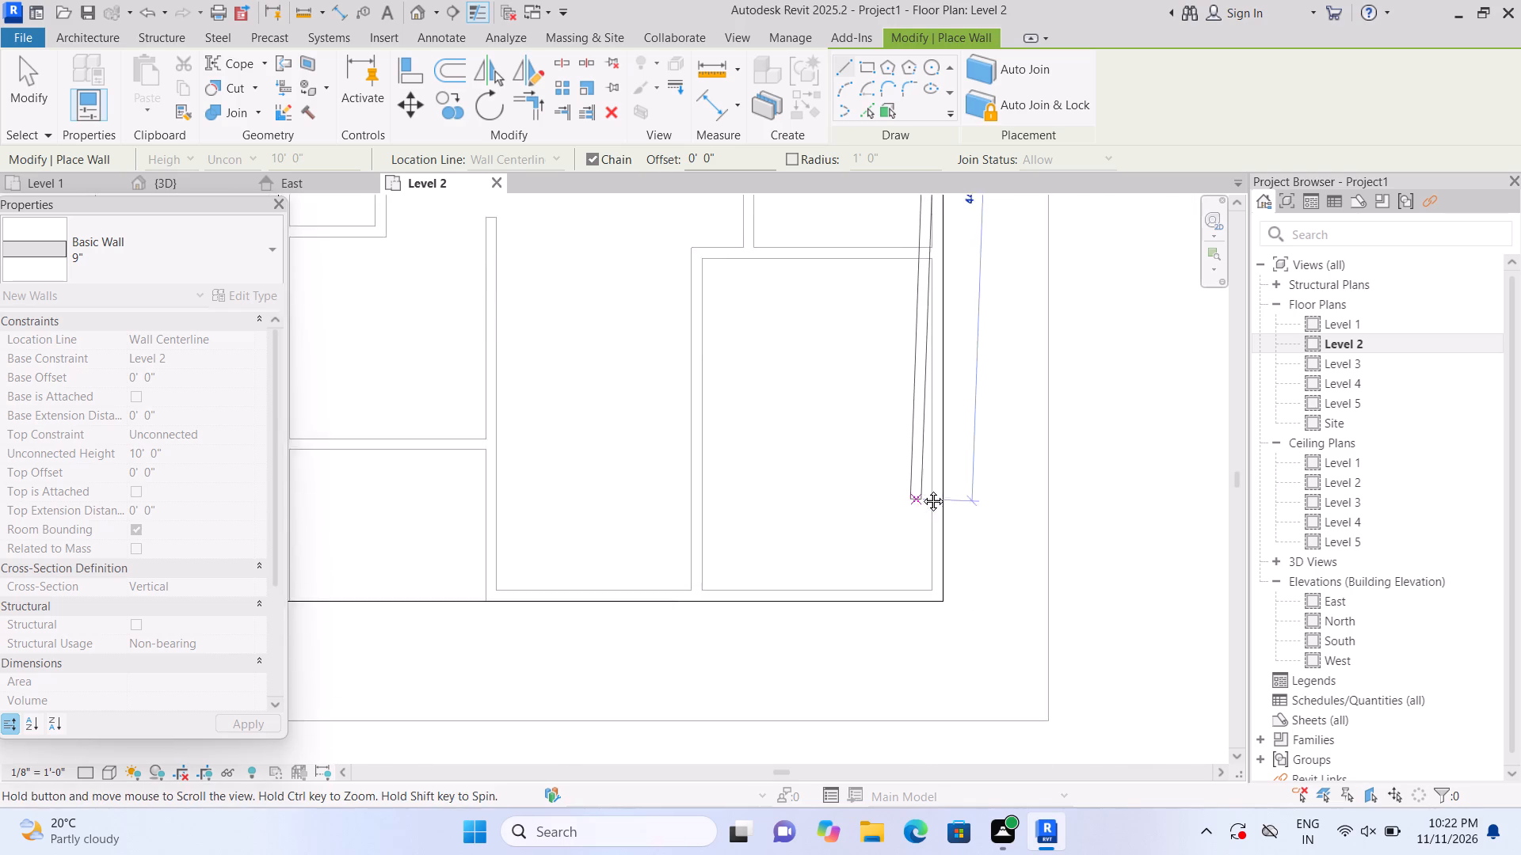
middle_click_drag(921, 489, 935, 402)
scroll(953, 492, "up", 12)
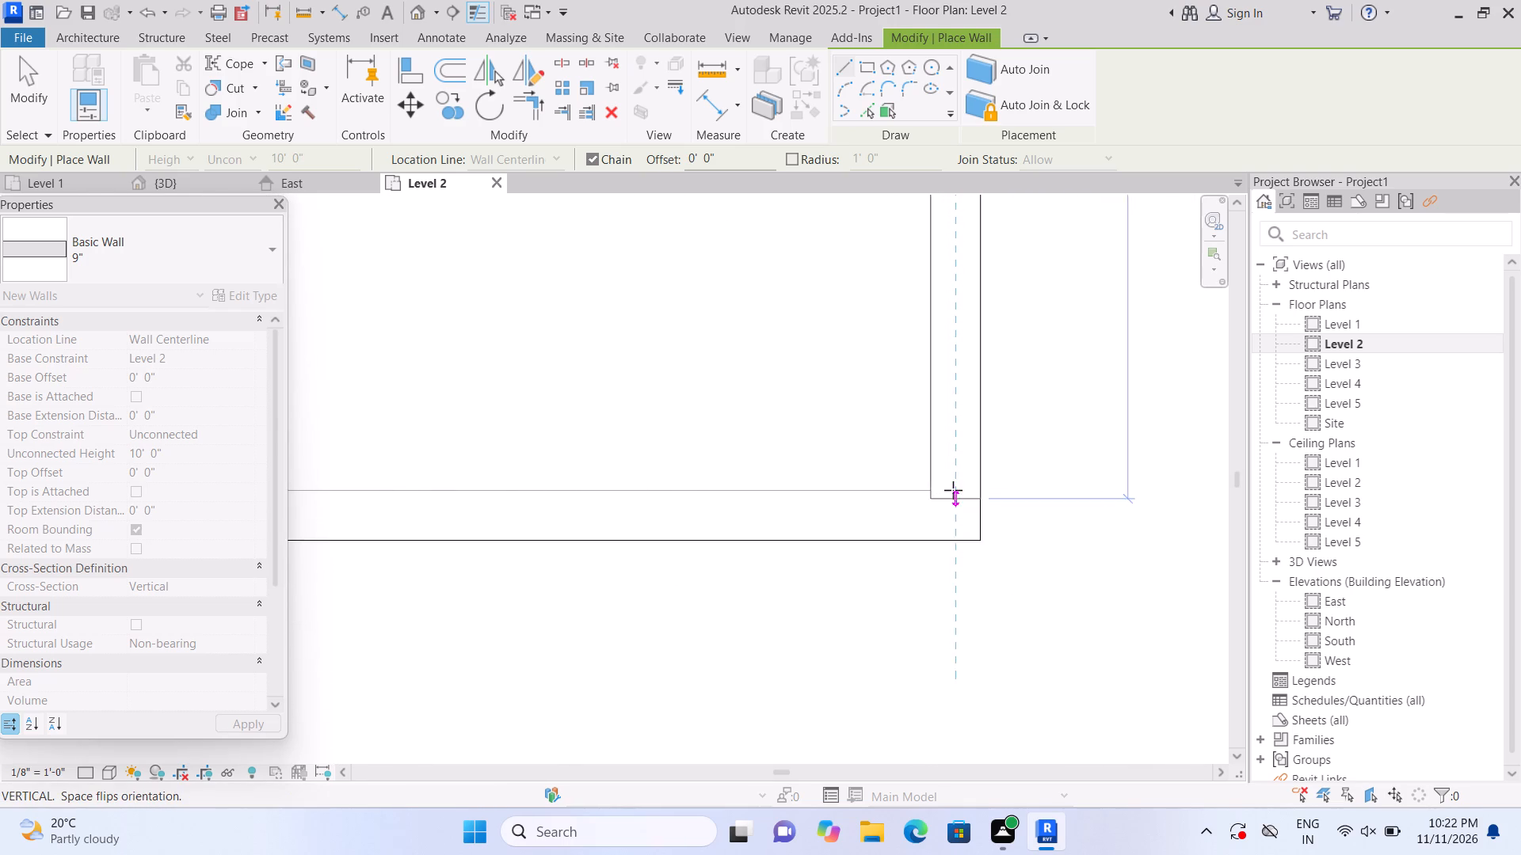
scroll(953, 490, "up", 2)
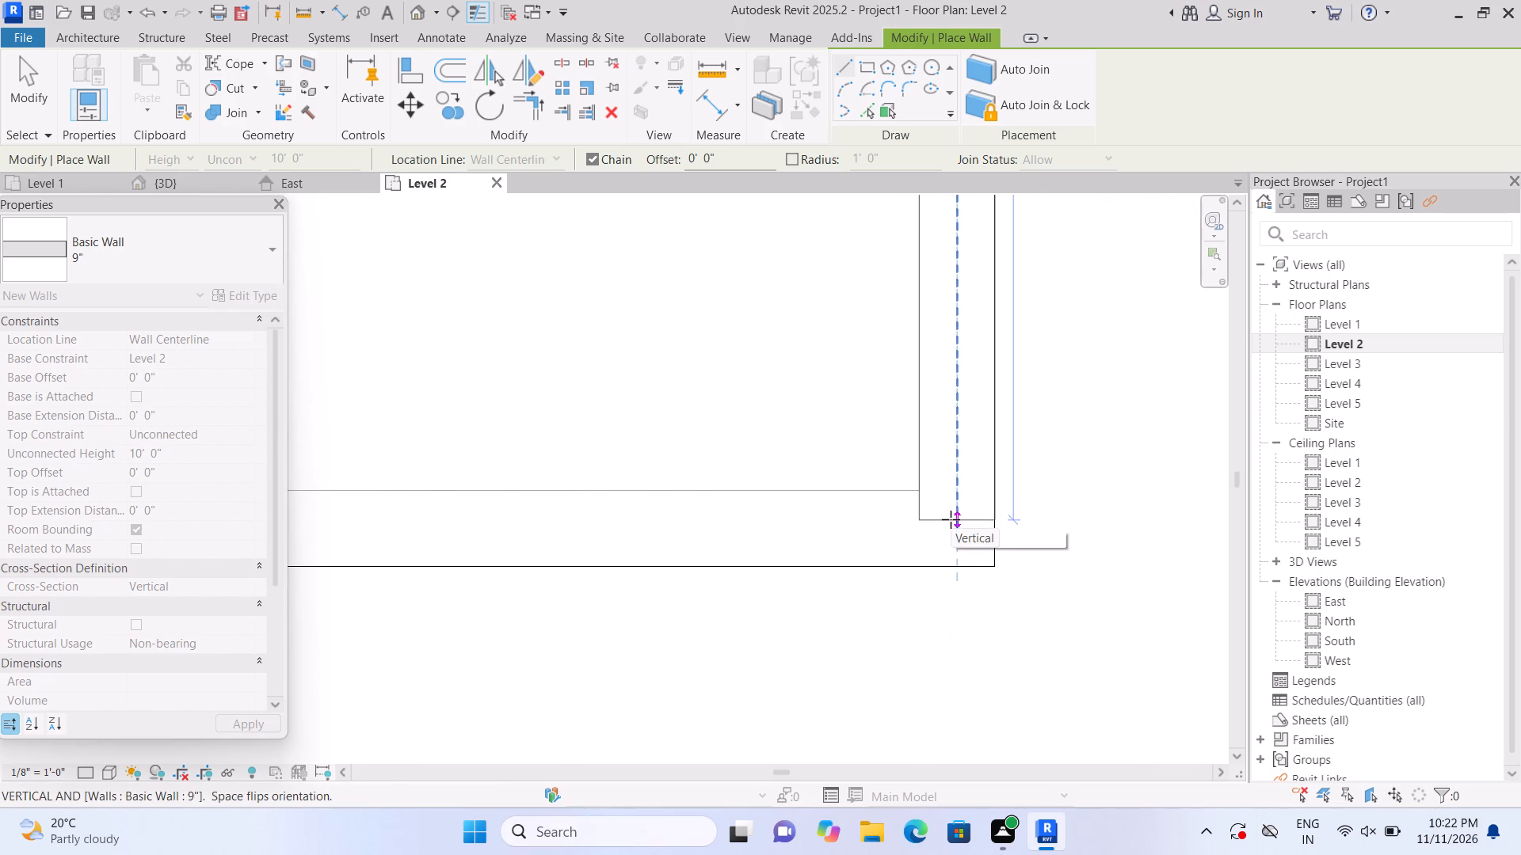
left_click(951, 517)
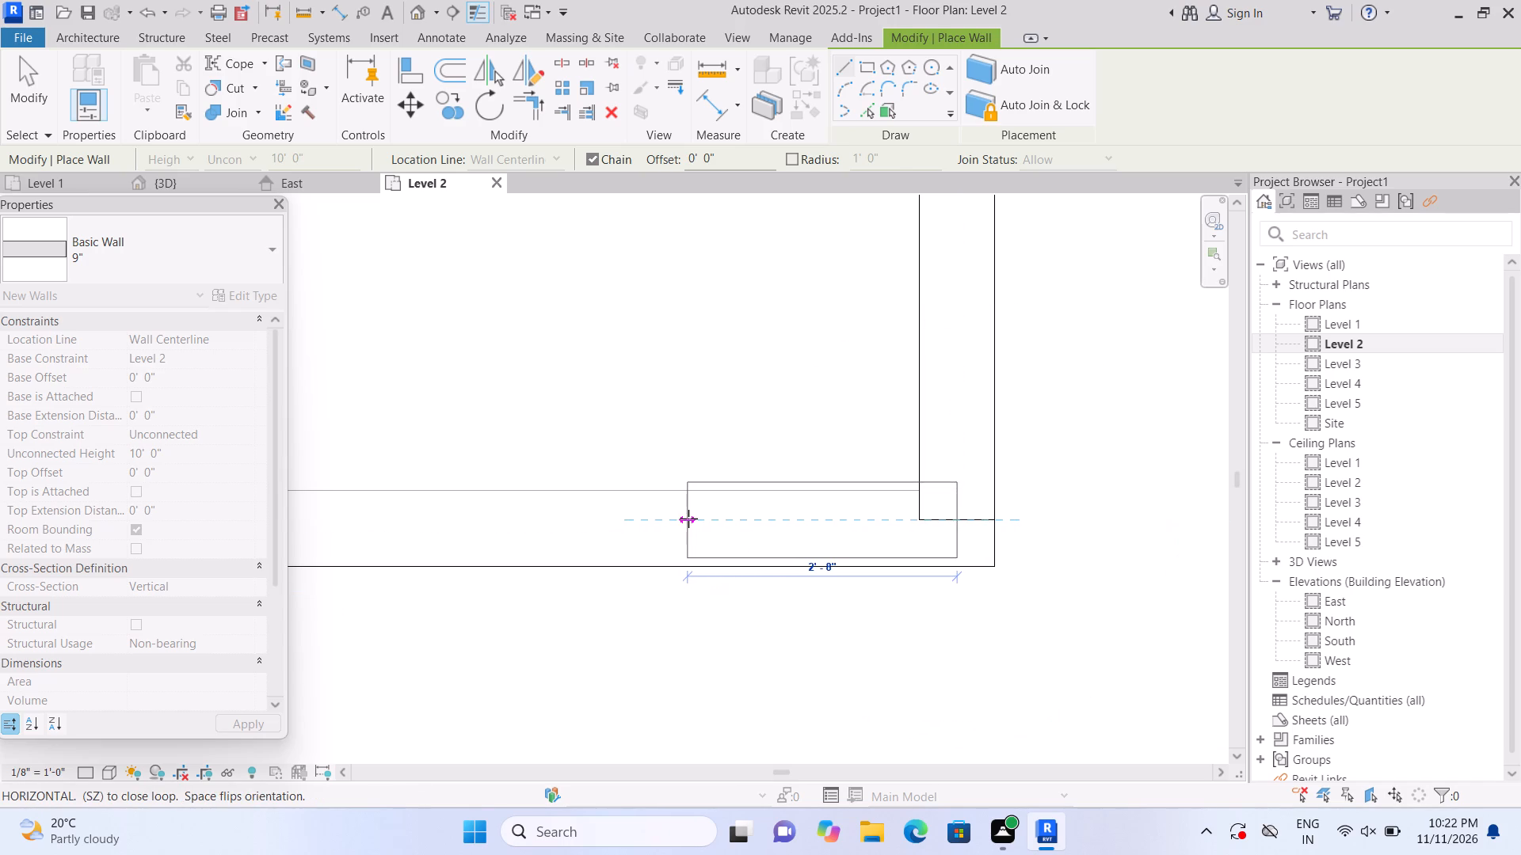
key("Escape")
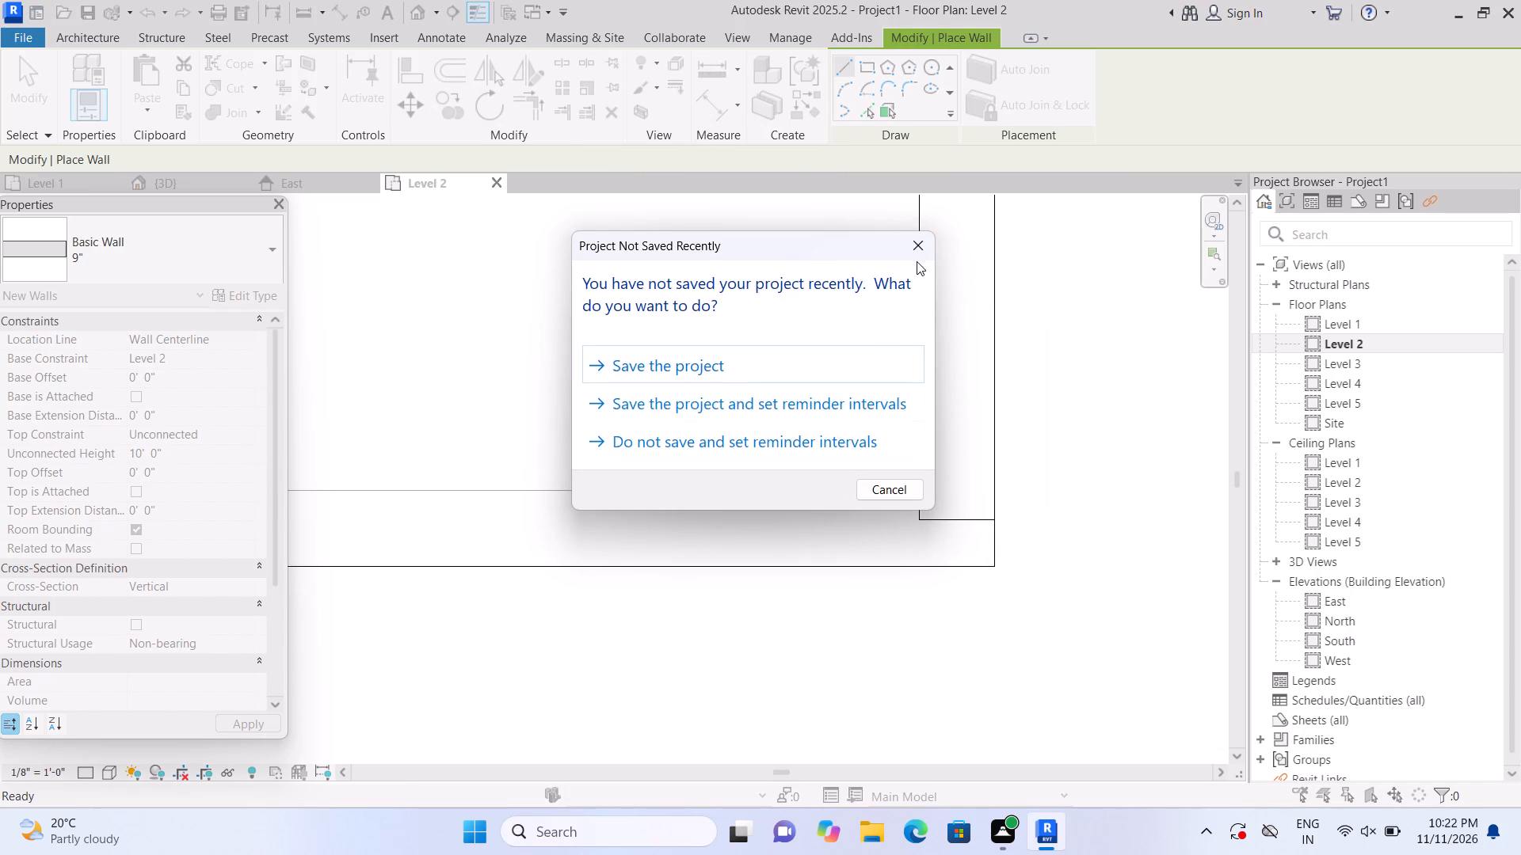
left_click(916, 254)
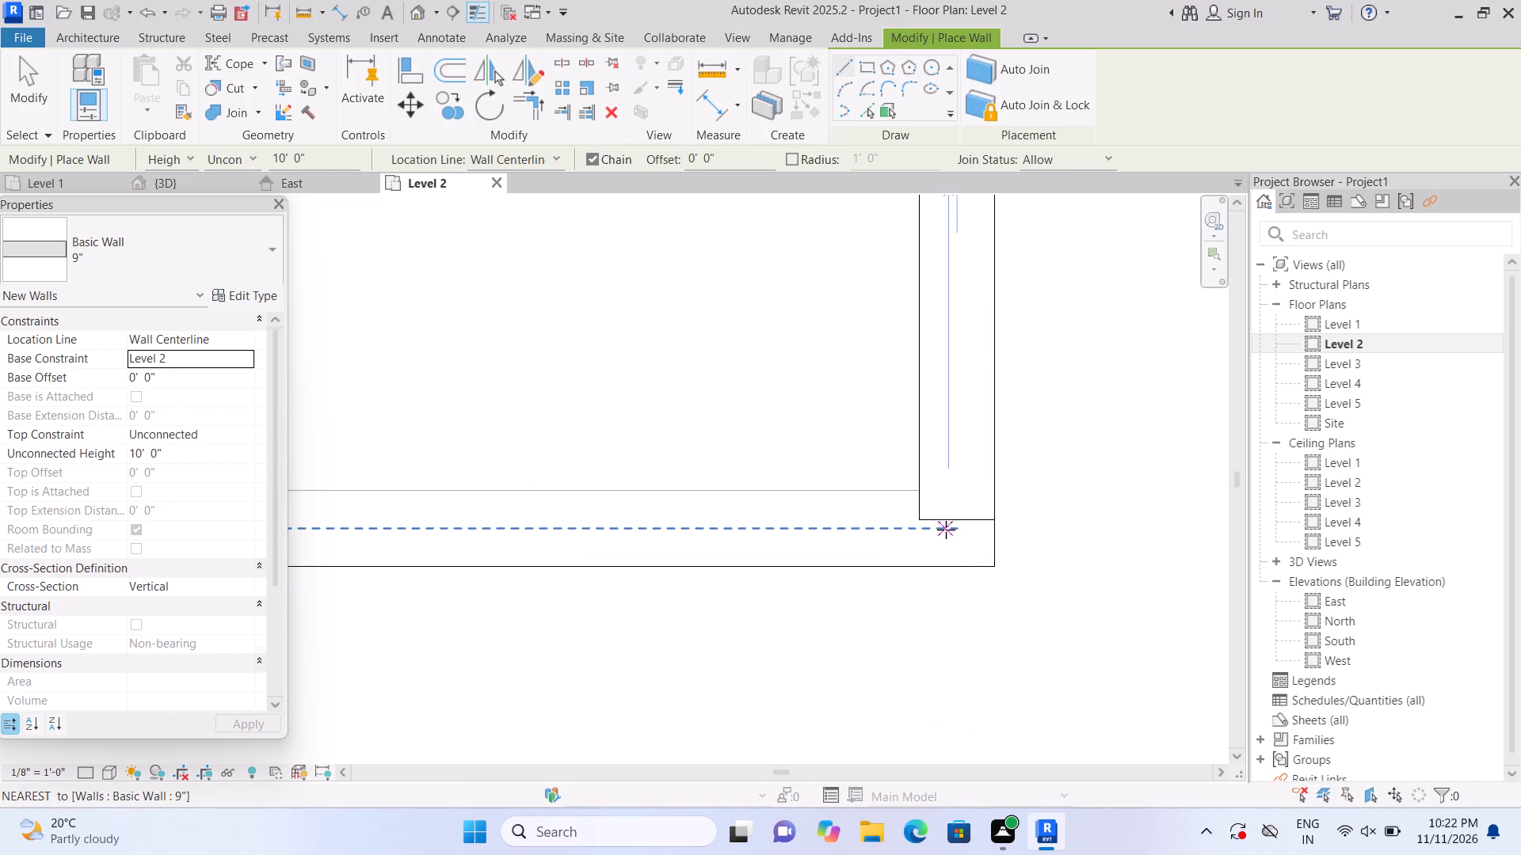
double_click(955, 531)
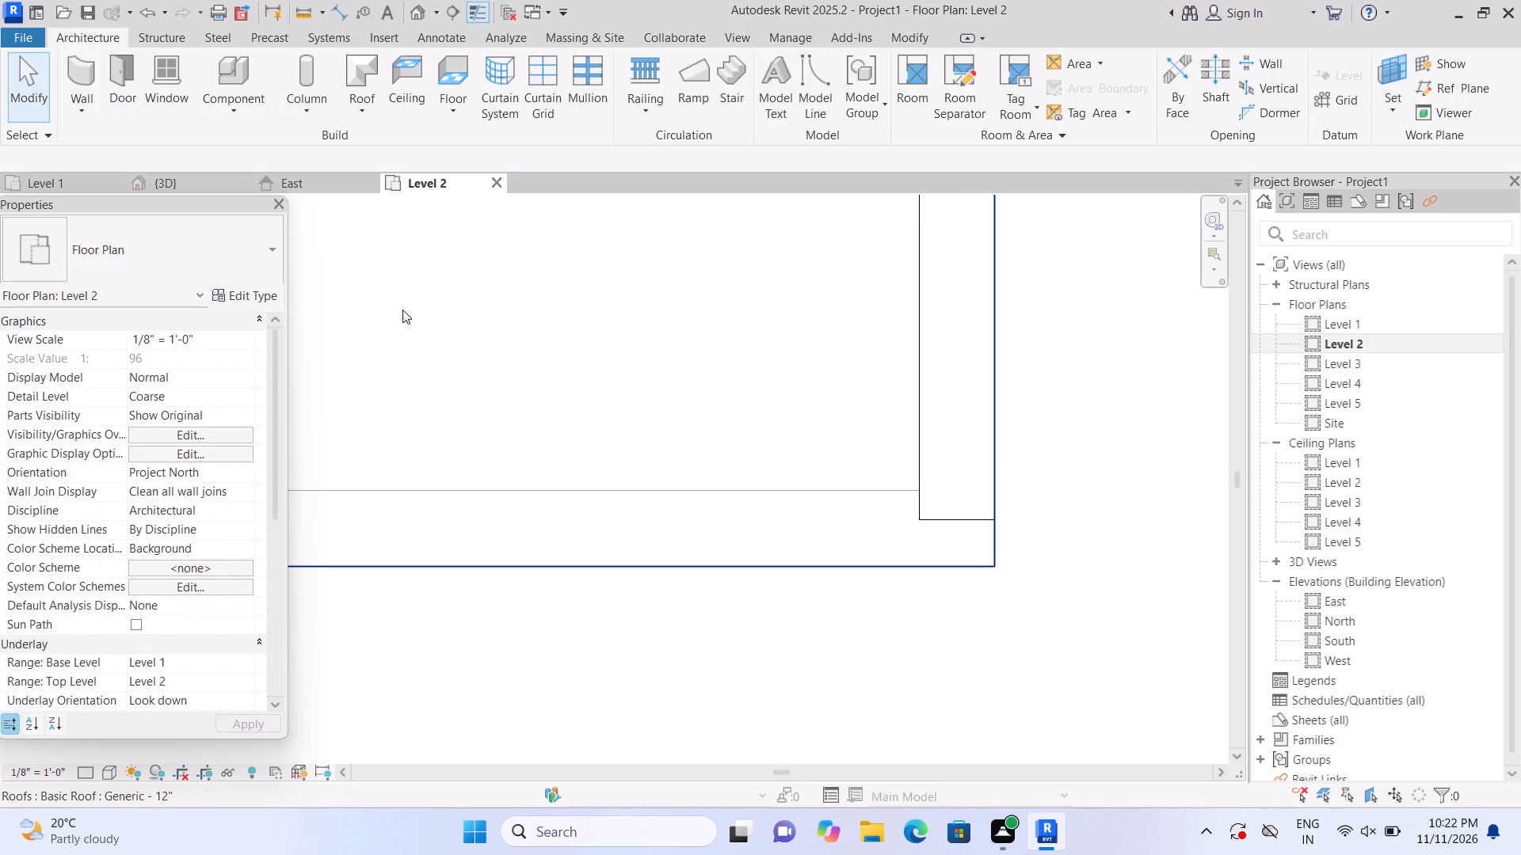
Draw a 9" basic wall along the south side from the southwest room's east partition towards the southeast corner, on the Level 1 wall centreline.
left_click(75, 82)
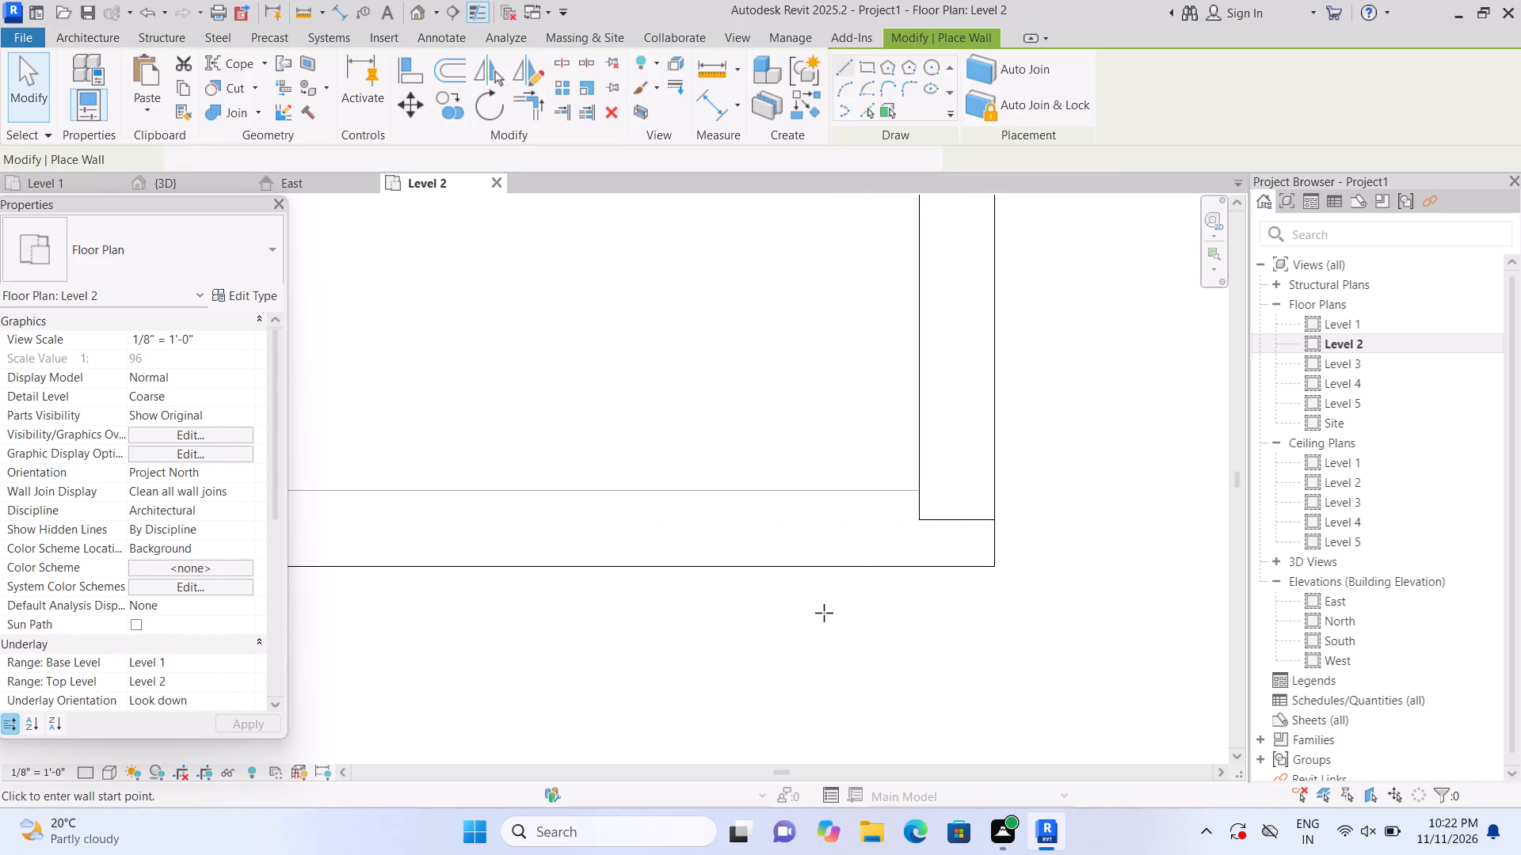
scroll(873, 581, "down", 13)
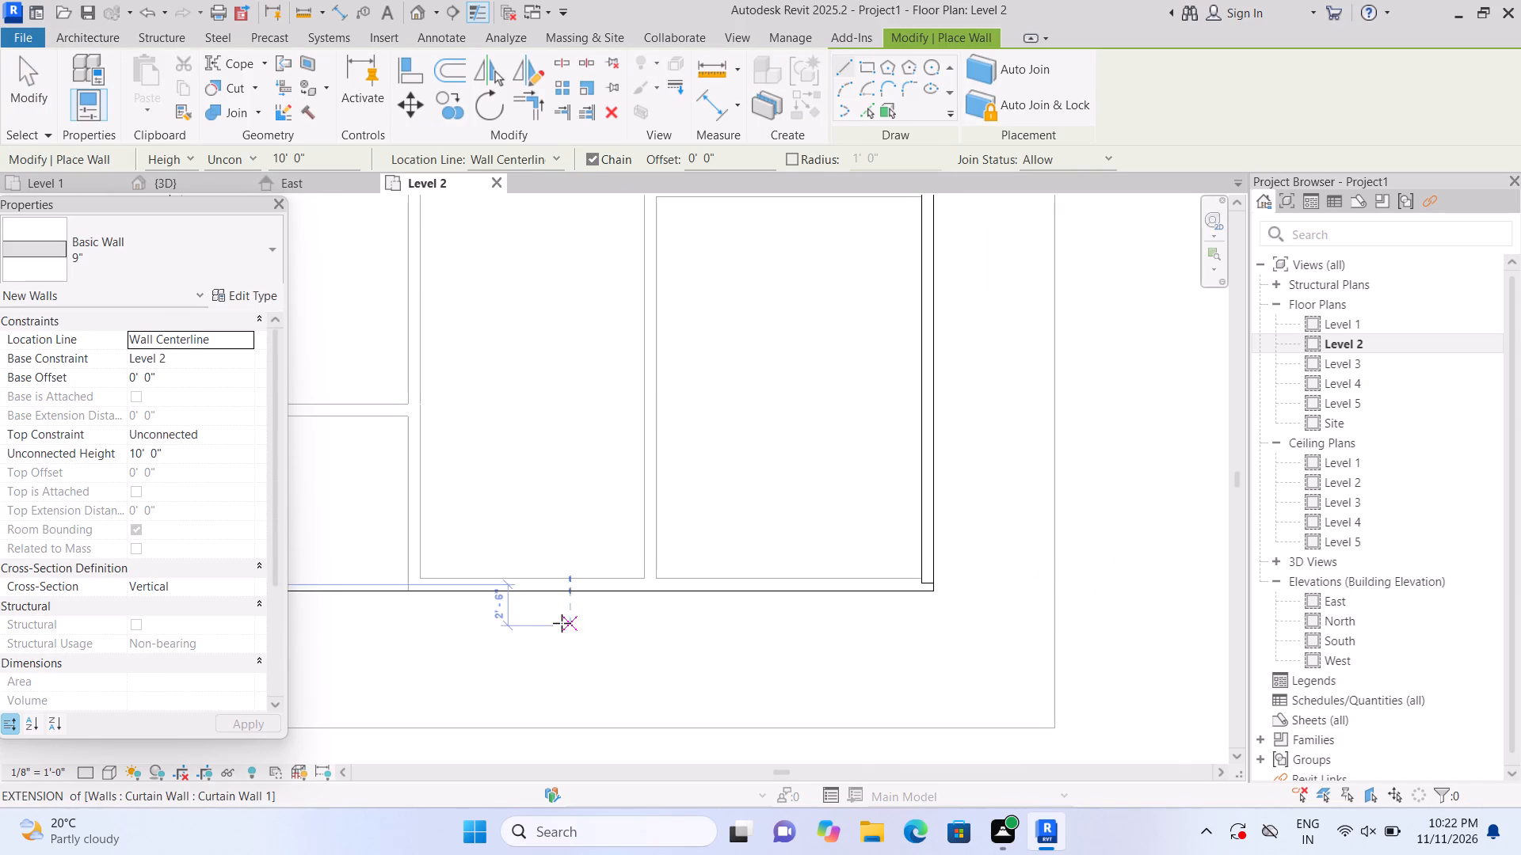
middle_click_drag(563, 623, 905, 612)
scroll(849, 605, "up", 2)
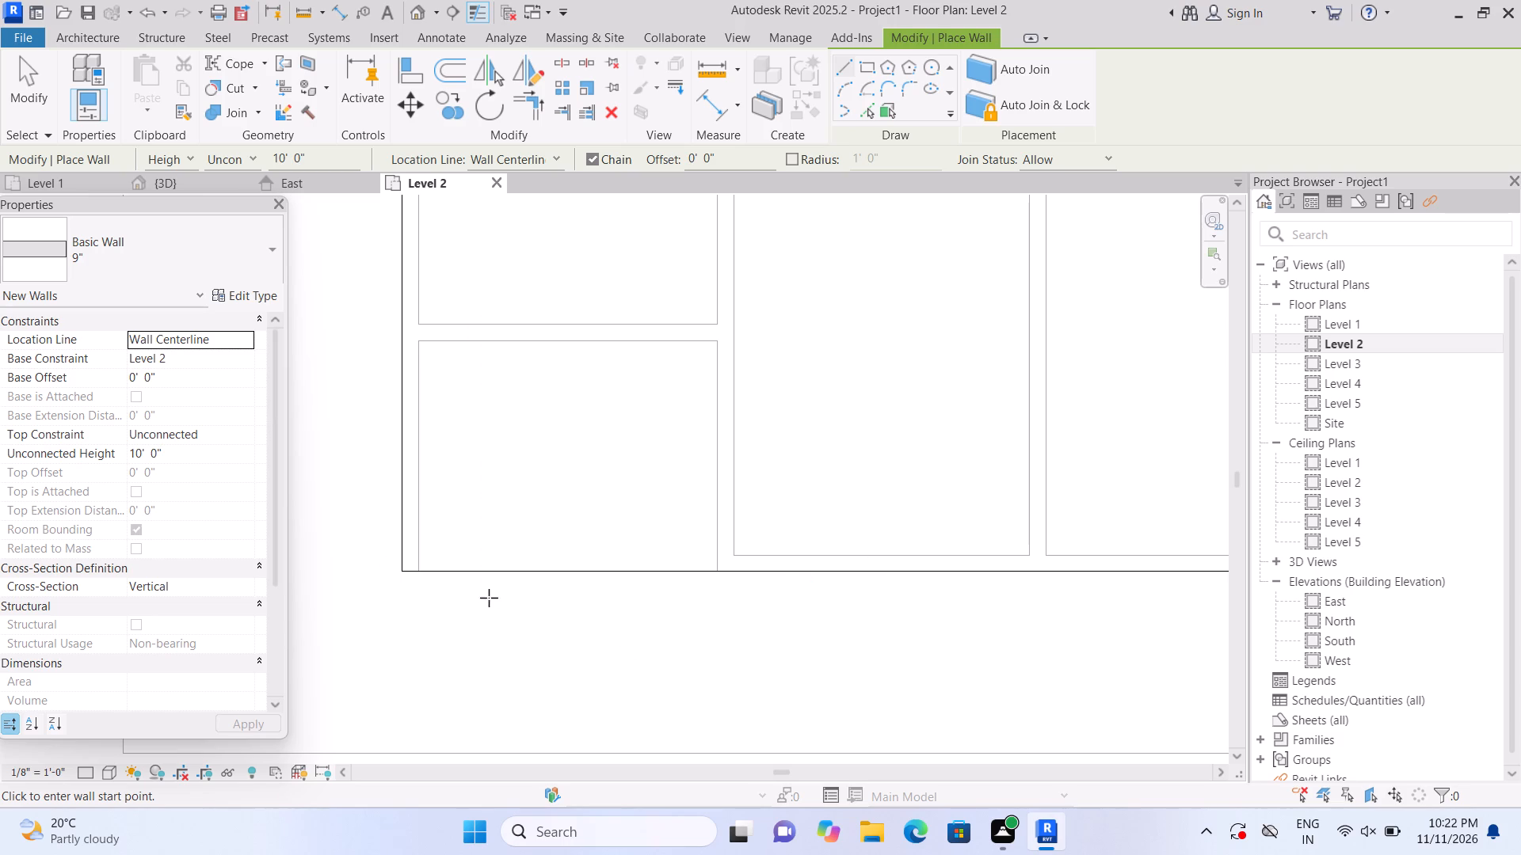
scroll(494, 626, "down", 2)
scroll(683, 578, "up", 3)
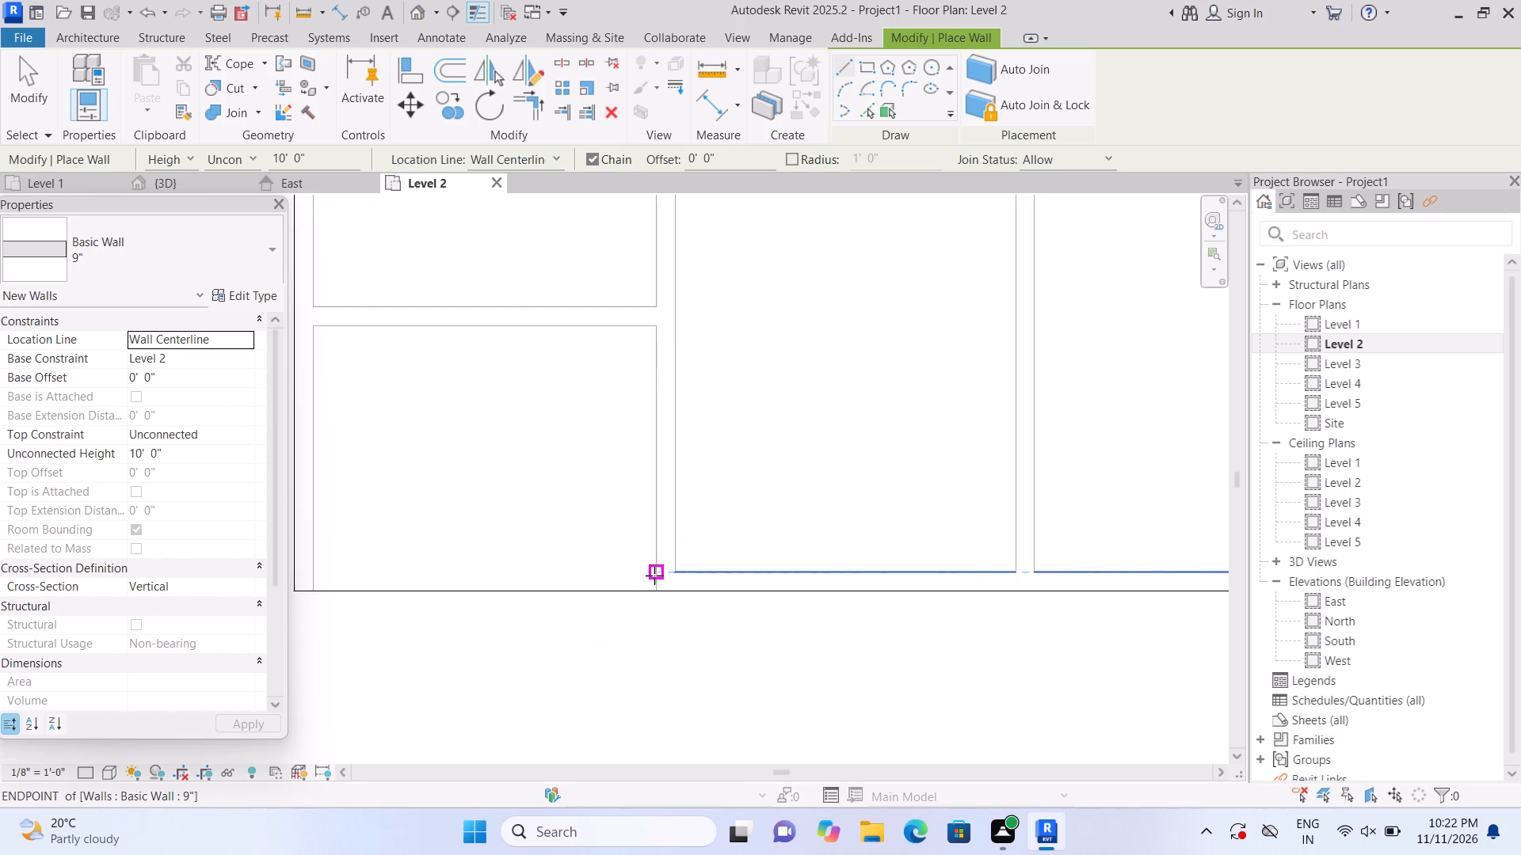
scroll(655, 576, "up", 2)
scroll(659, 587, "down", 3)
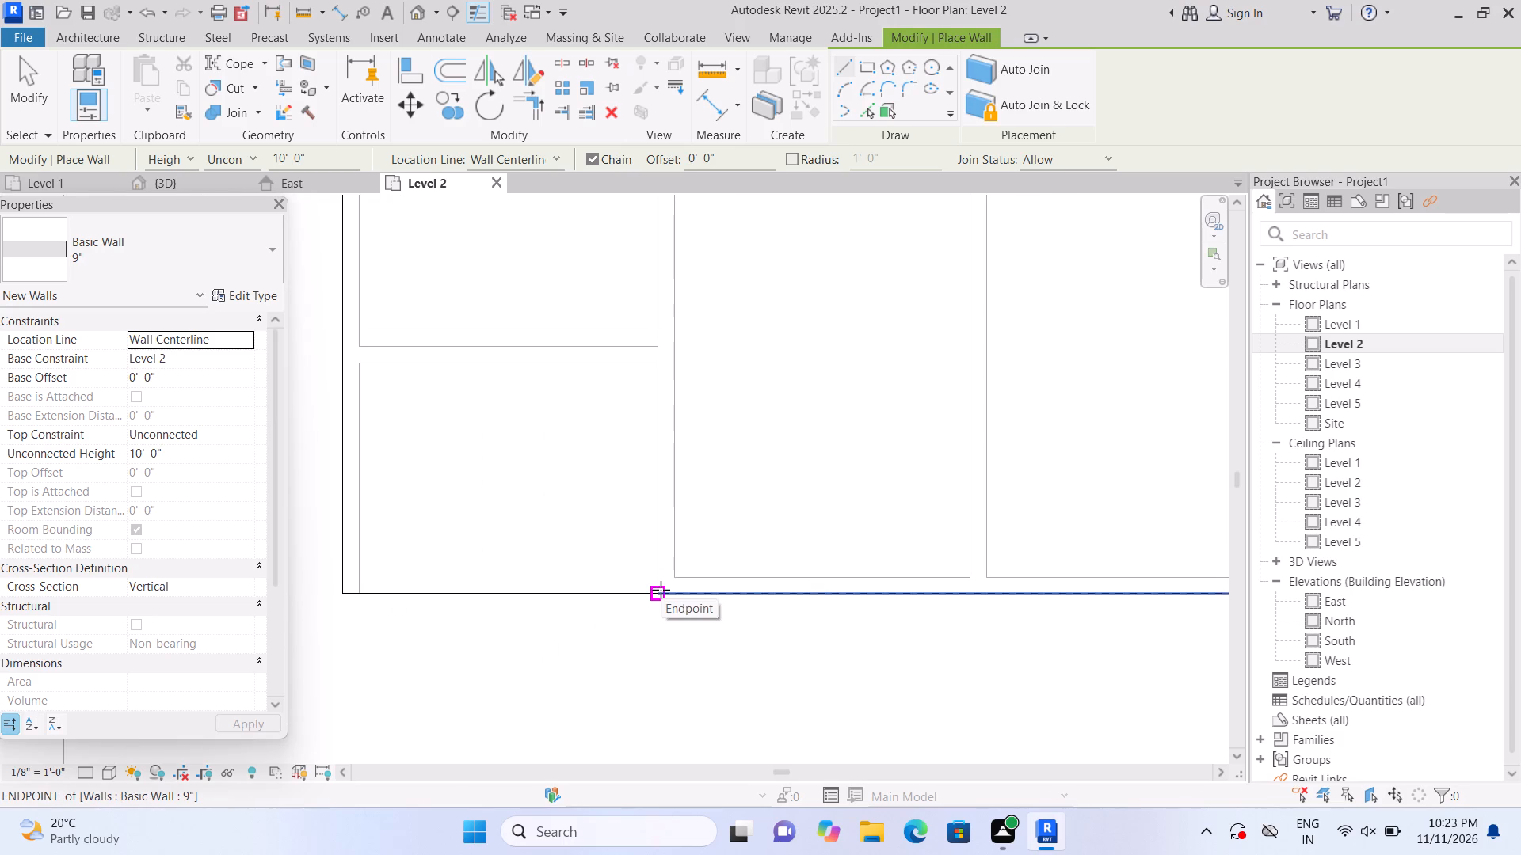
scroll(669, 576, "up", 4)
scroll(677, 593, "down", 3)
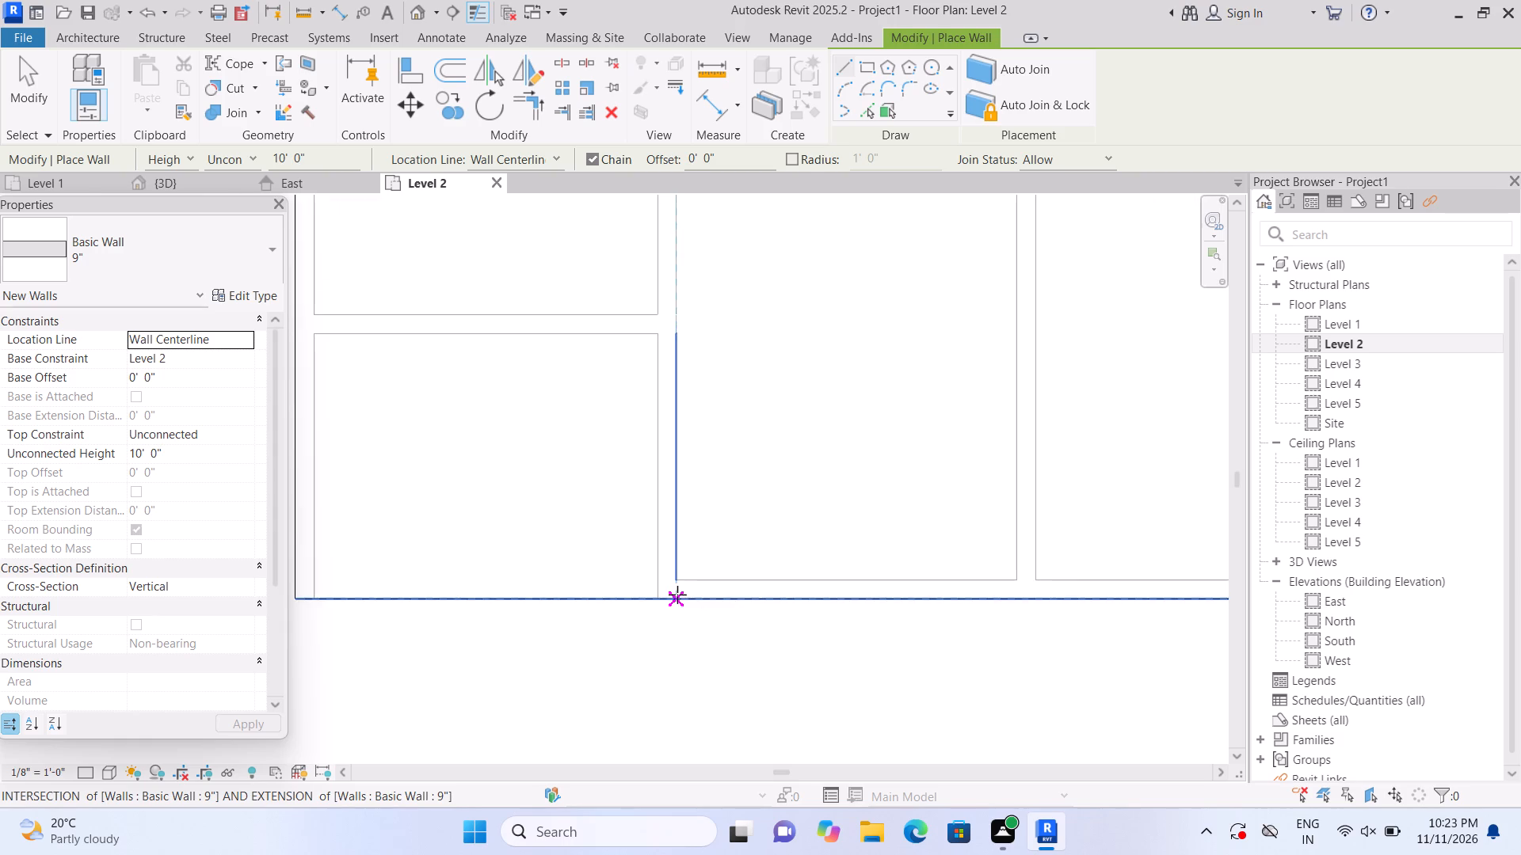
scroll(677, 604, "up", 5)
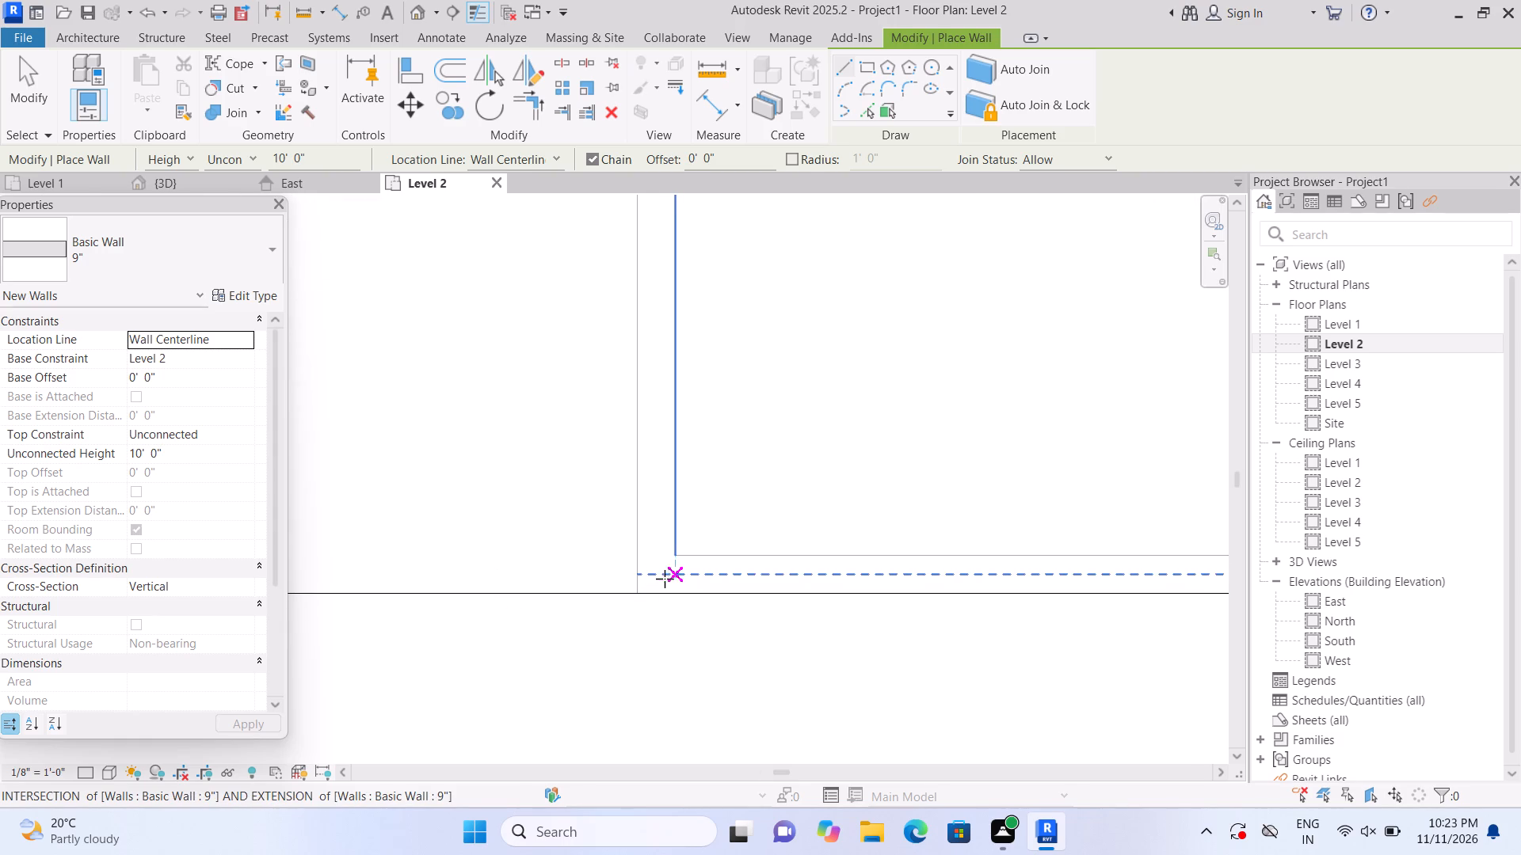
left_click(661, 579)
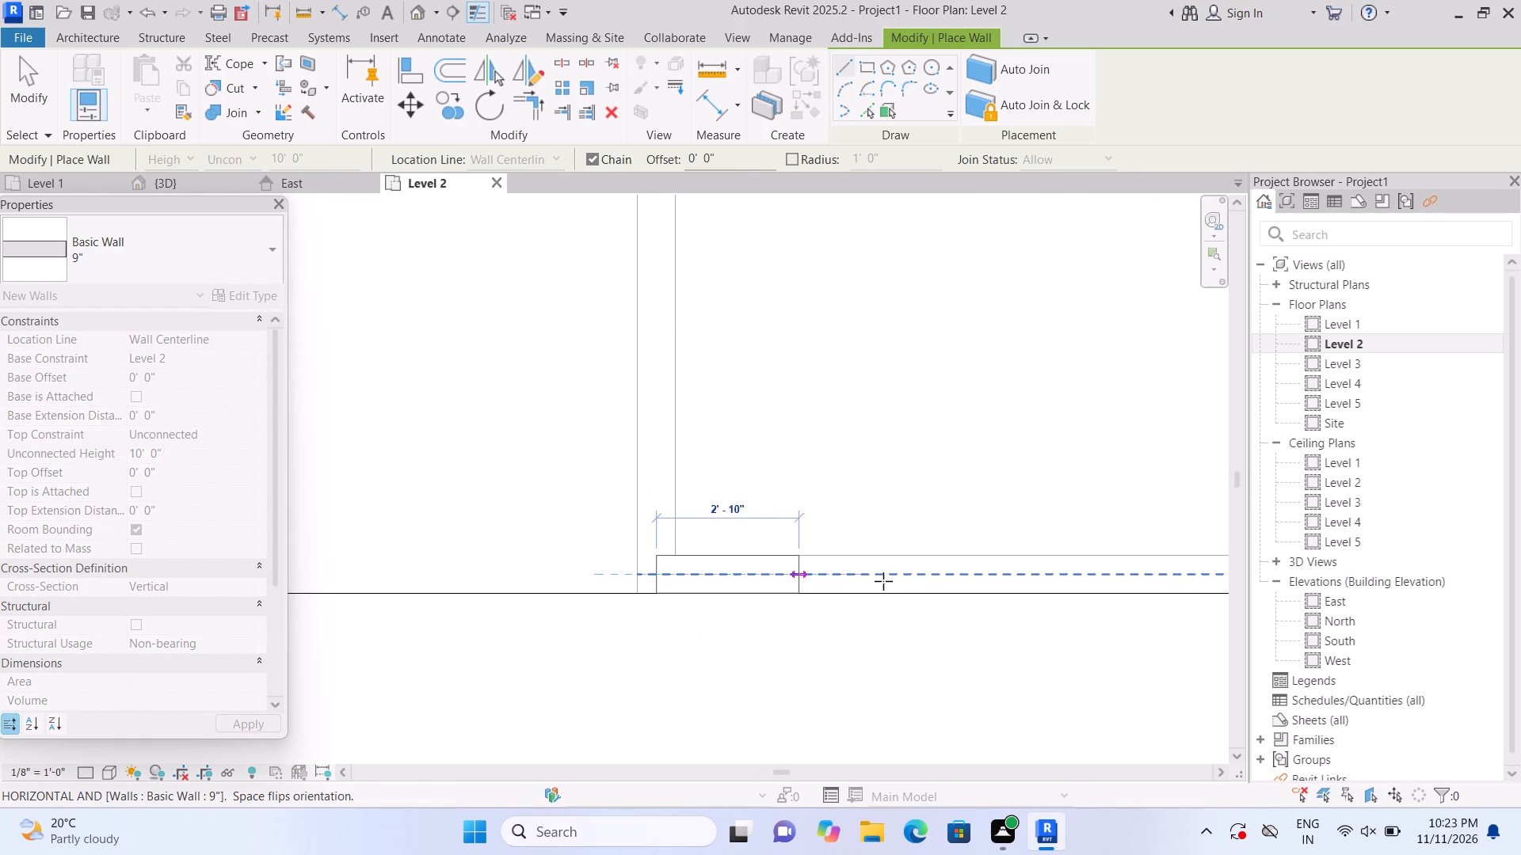
middle_click_drag(909, 586, 271, 563)
scroll(272, 563, "up", 1)
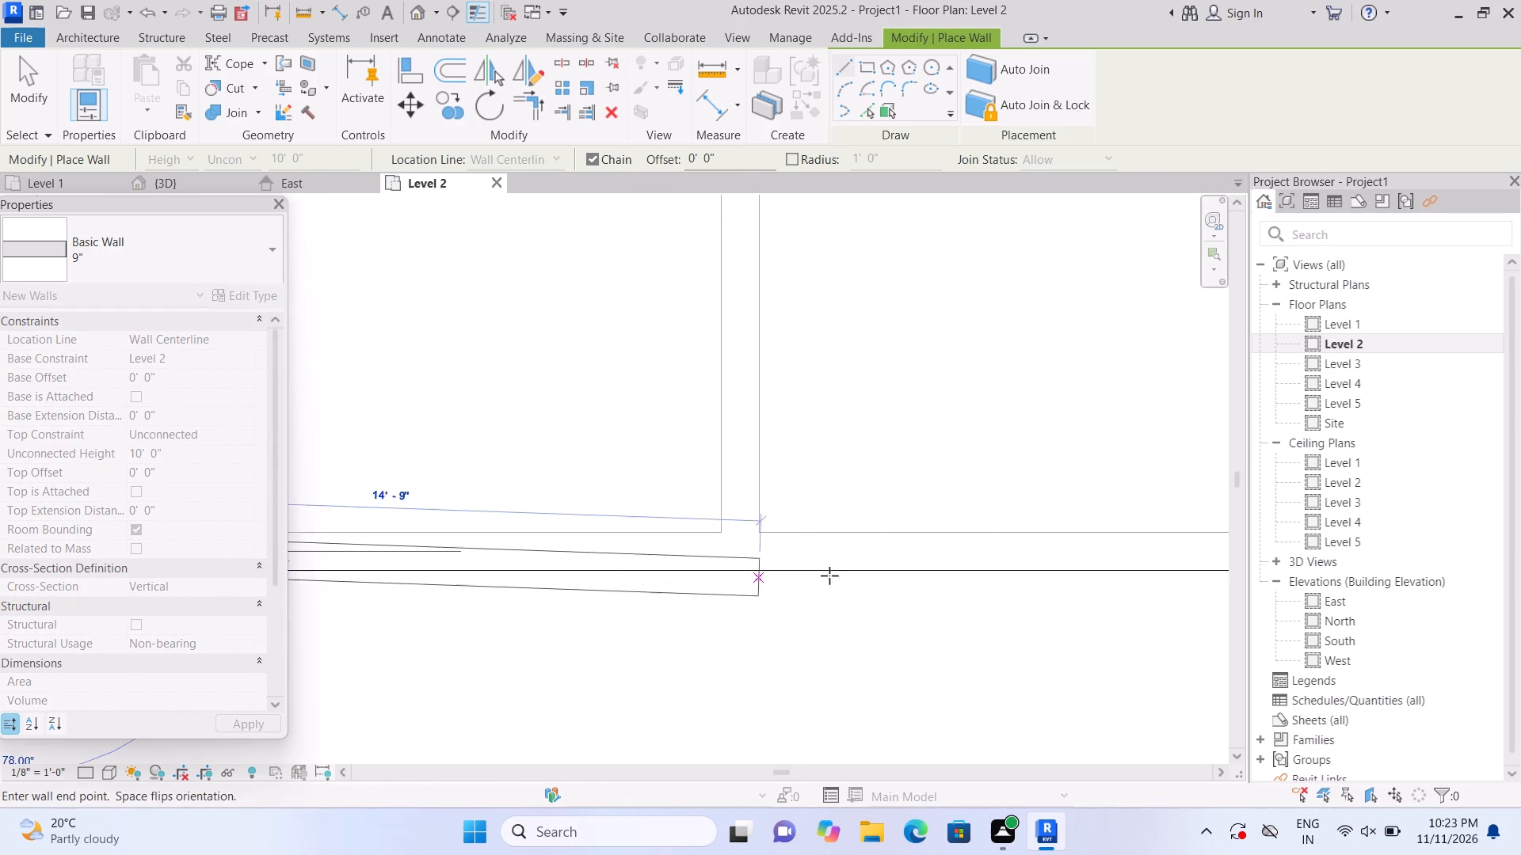
middle_click_drag(989, 549, 981, 547)
middle_click_drag(971, 544, 74, 605)
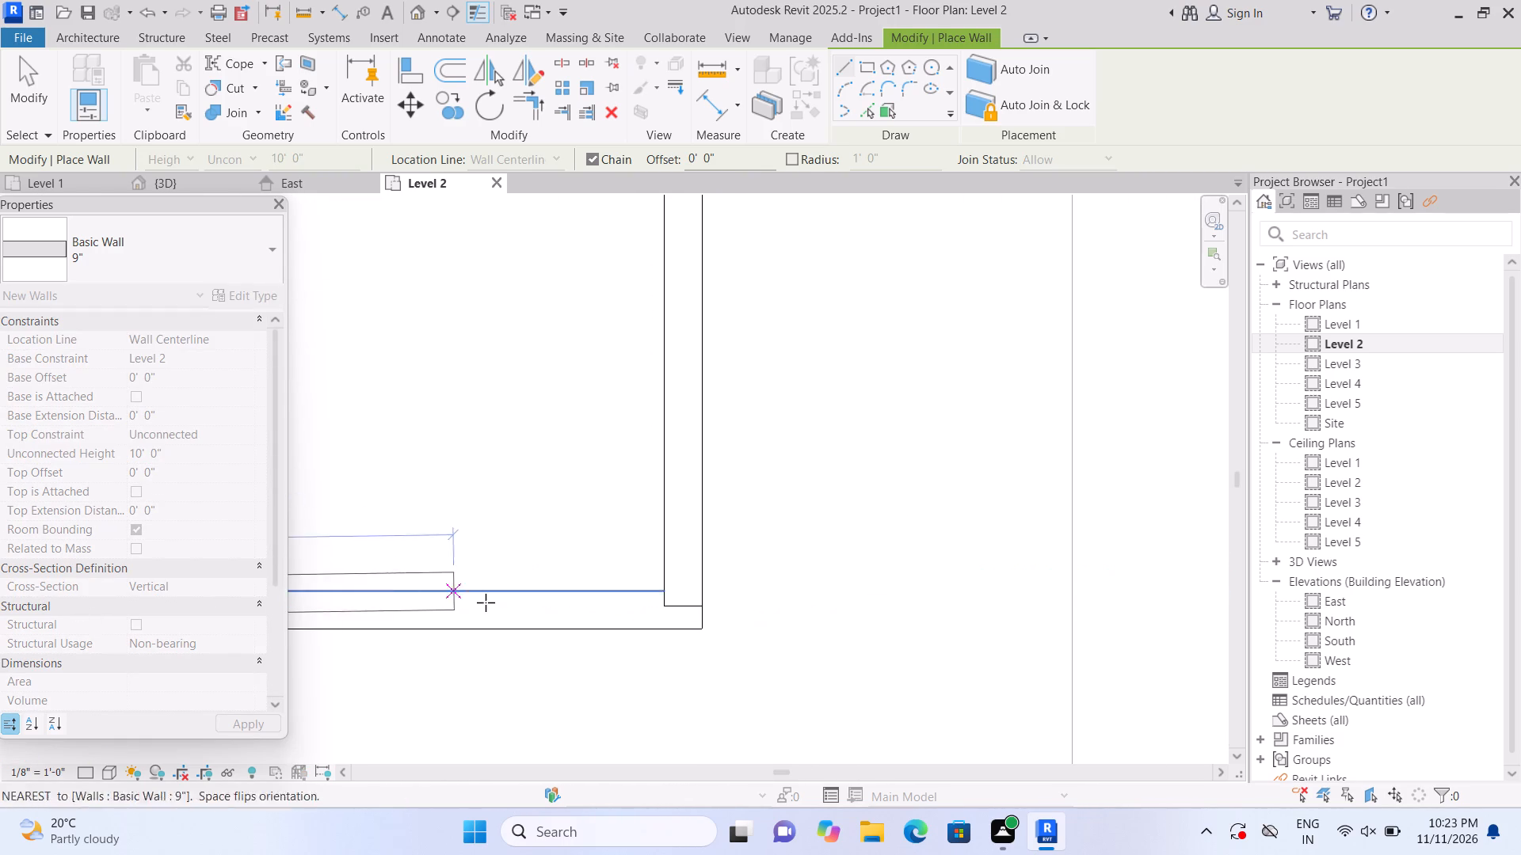
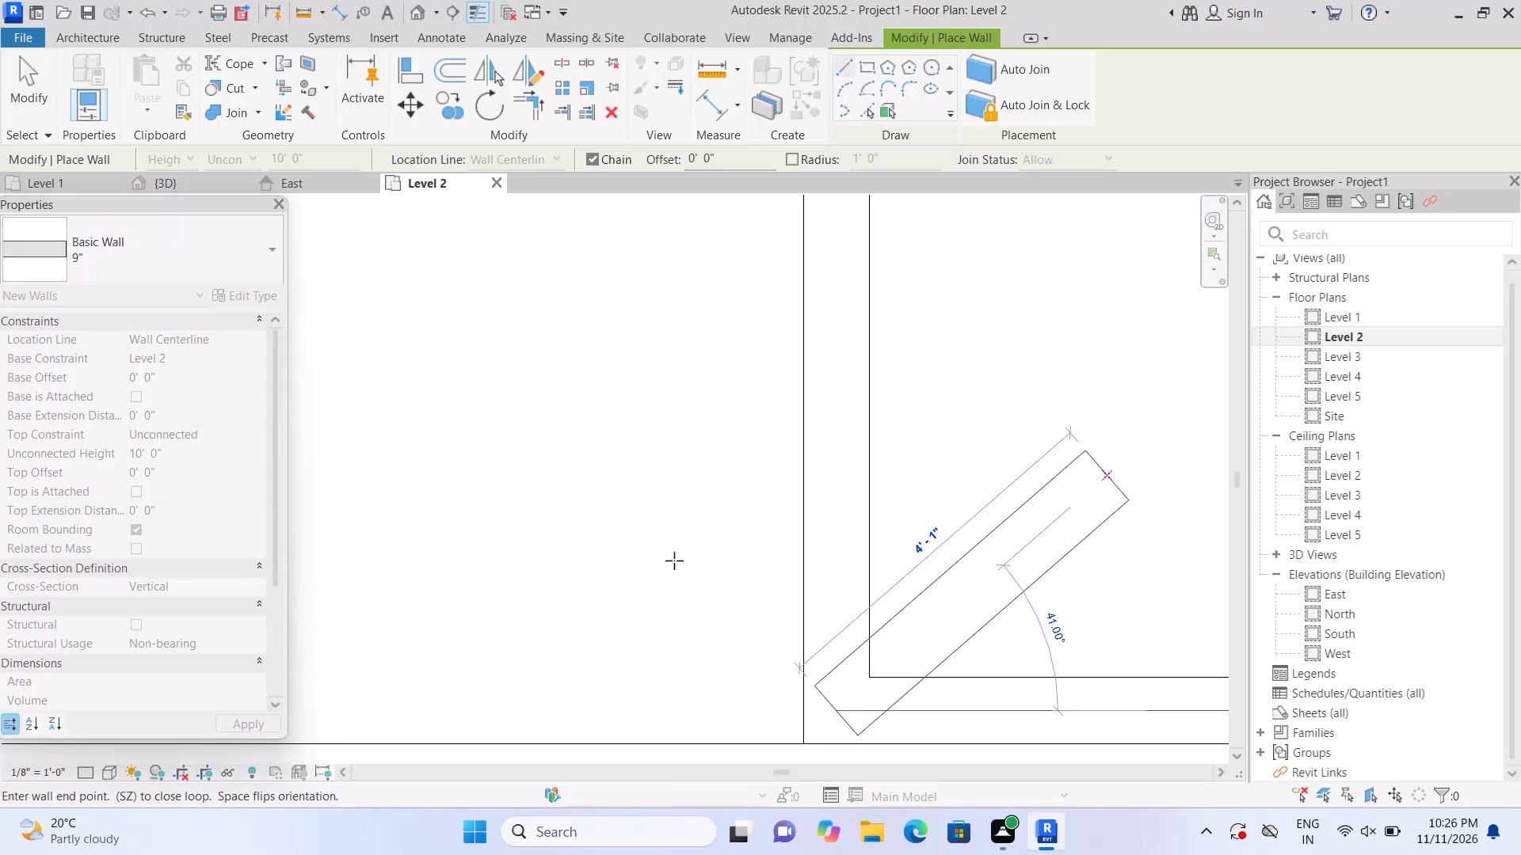
End the 9" wall chain at the southwest room's east partition without adding another segment.
scroll(684, 523, "down", 7)
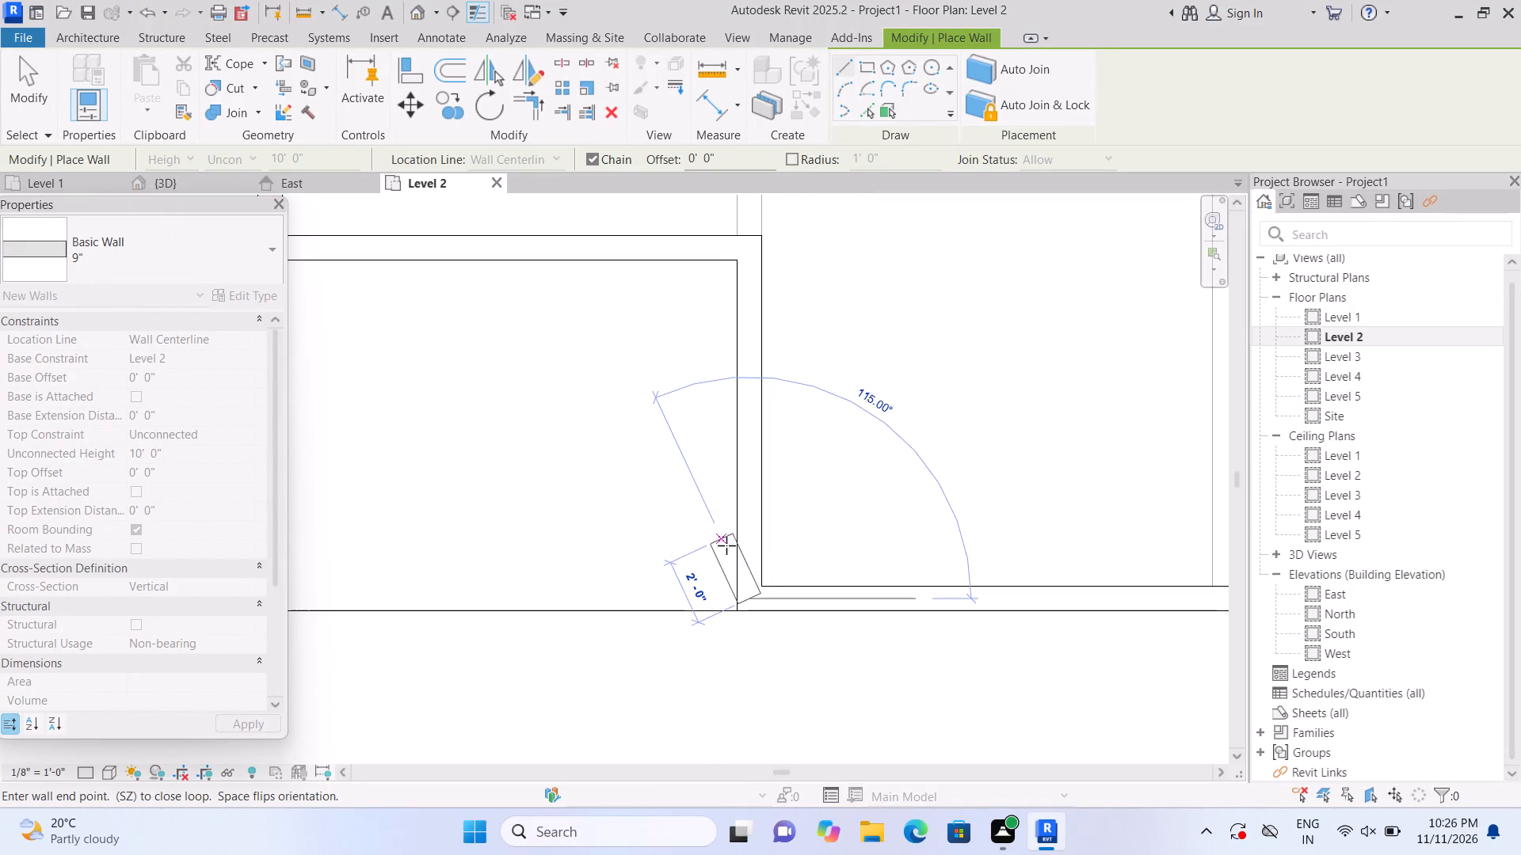
key("Escape")
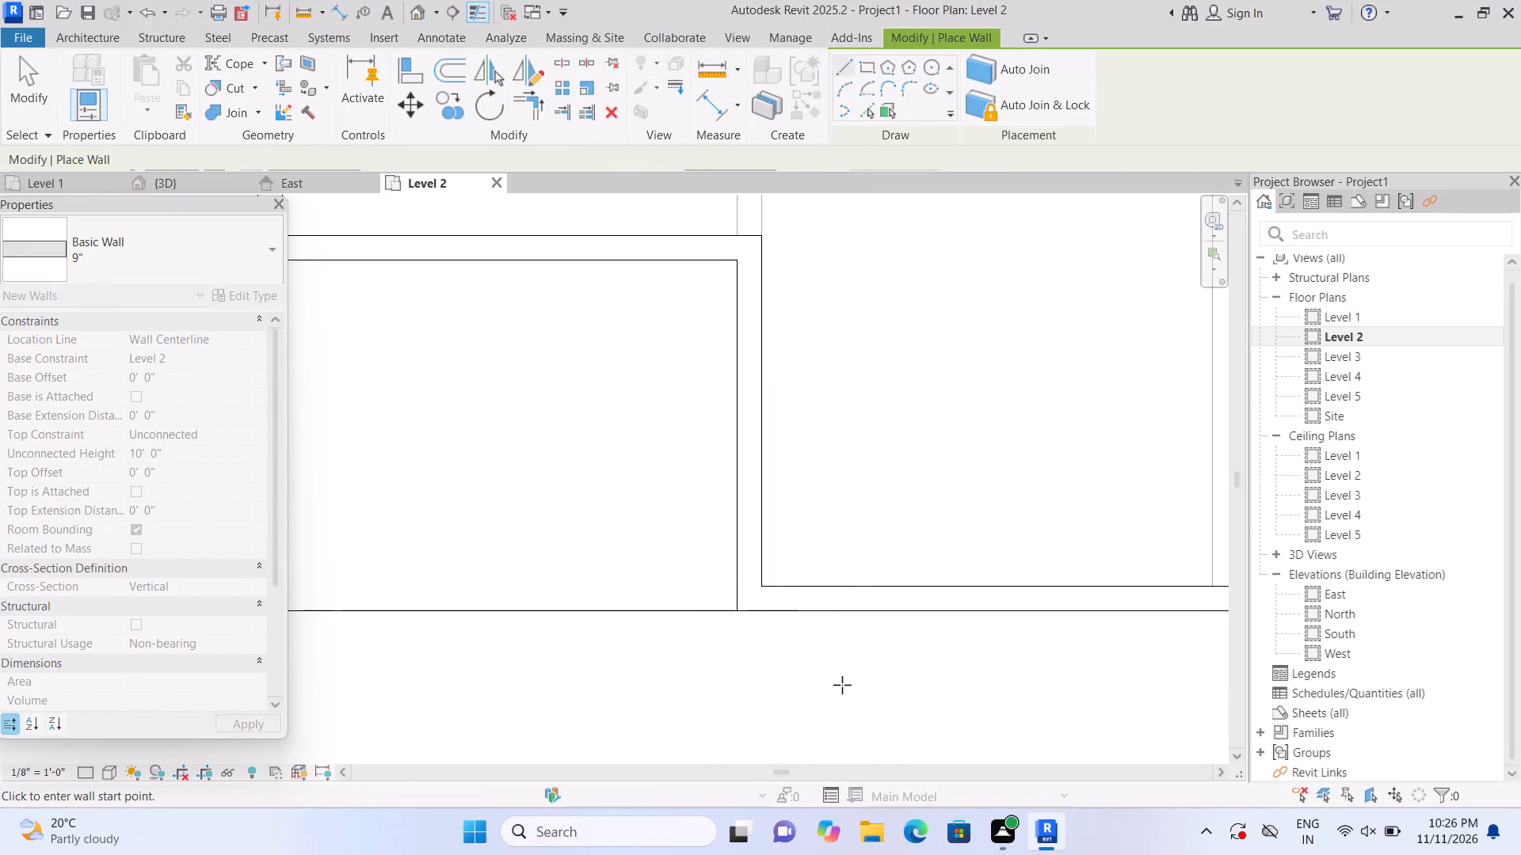
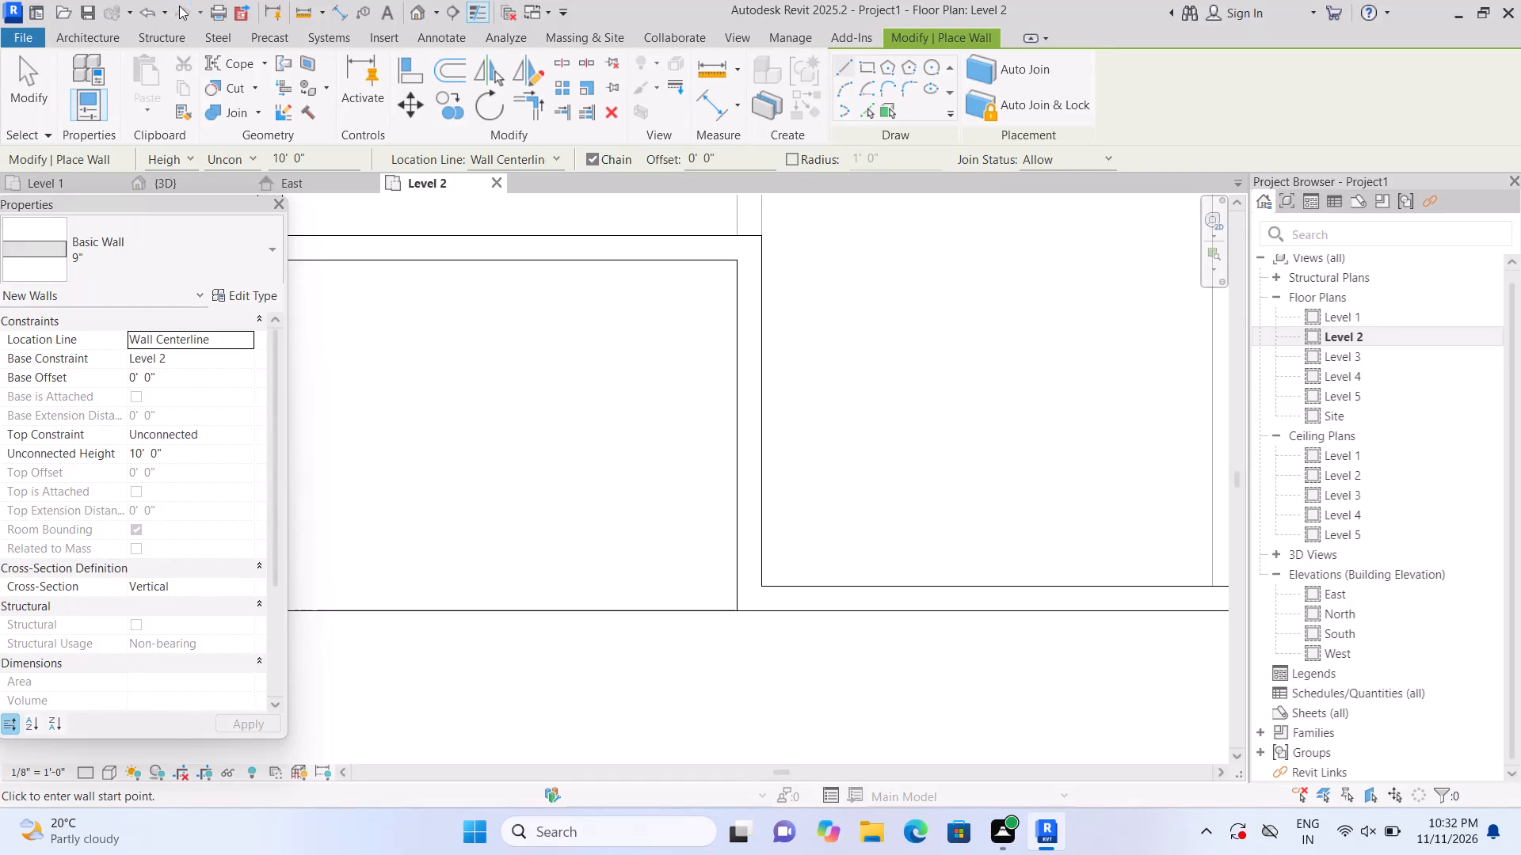
Inspect the Level 2 floor plan, checking the traced exterior walls around the southwest room and the full building outline.
scroll(614, 530, "down", 3)
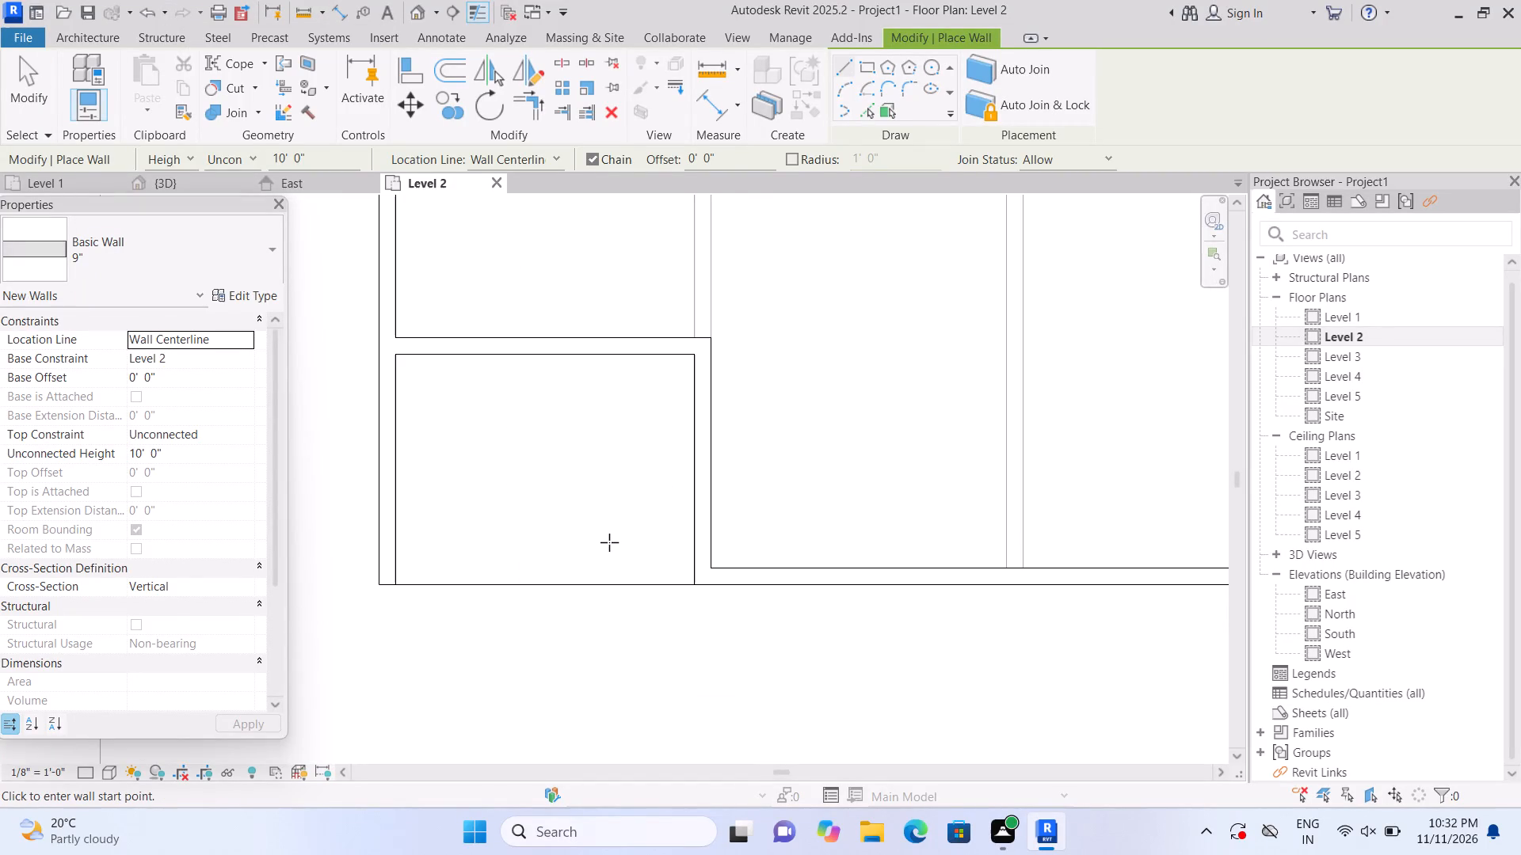
scroll(596, 530, "down", 3)
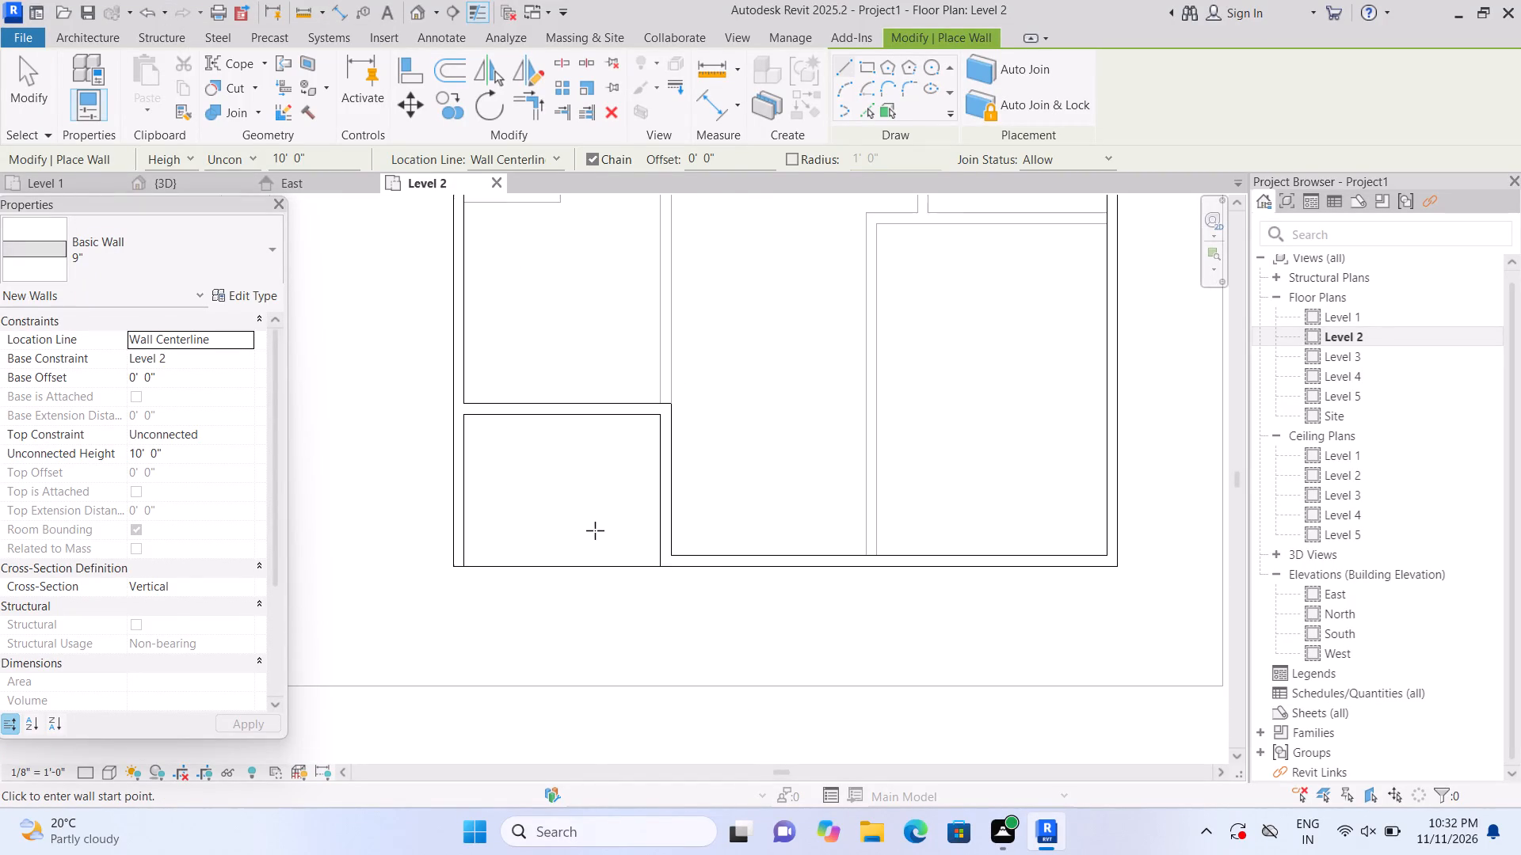
middle_click_drag(565, 517, 555, 546)
scroll(559, 596, "down", 3)
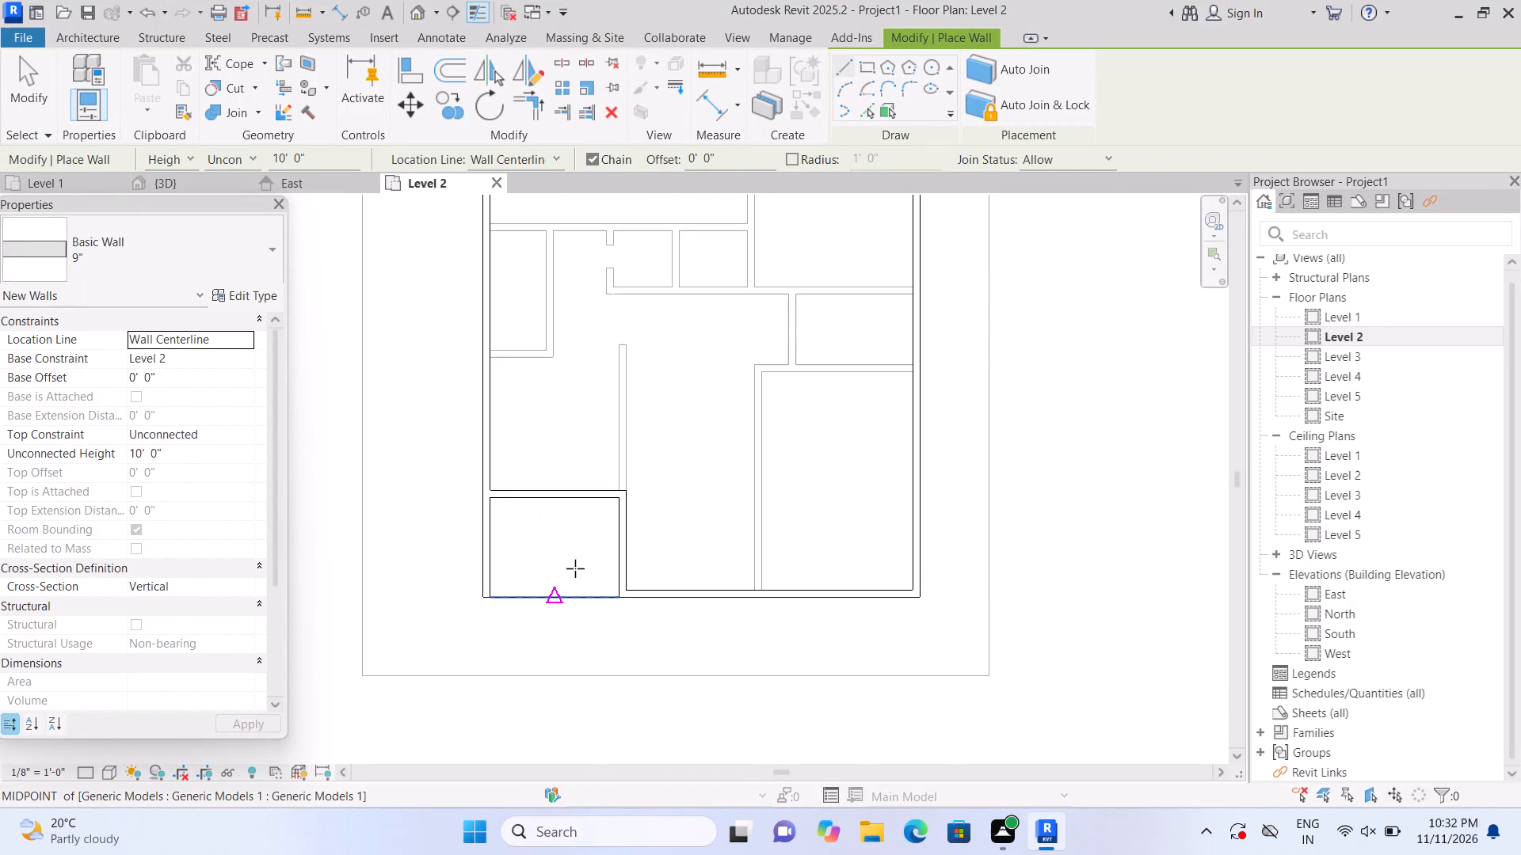
scroll(622, 502, "down", 2)
middle_click_drag(669, 438, 663, 511)
scroll(660, 591, "up", 2)
scroll(578, 681, "up", 1)
scroll(512, 637, "up", 4)
scroll(506, 630, "down", 5)
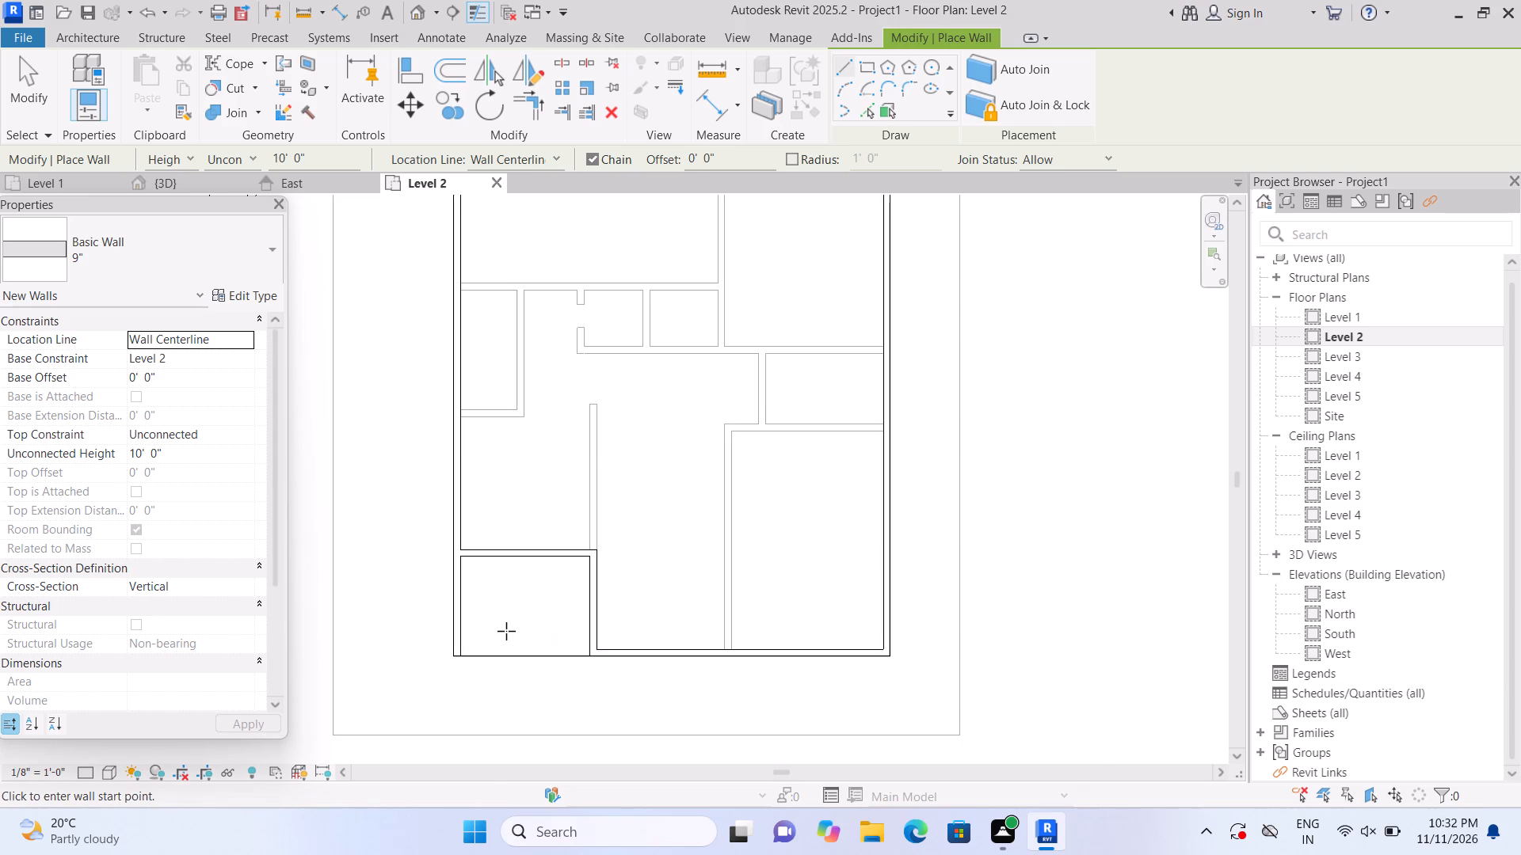
scroll(506, 635, "down", 2)
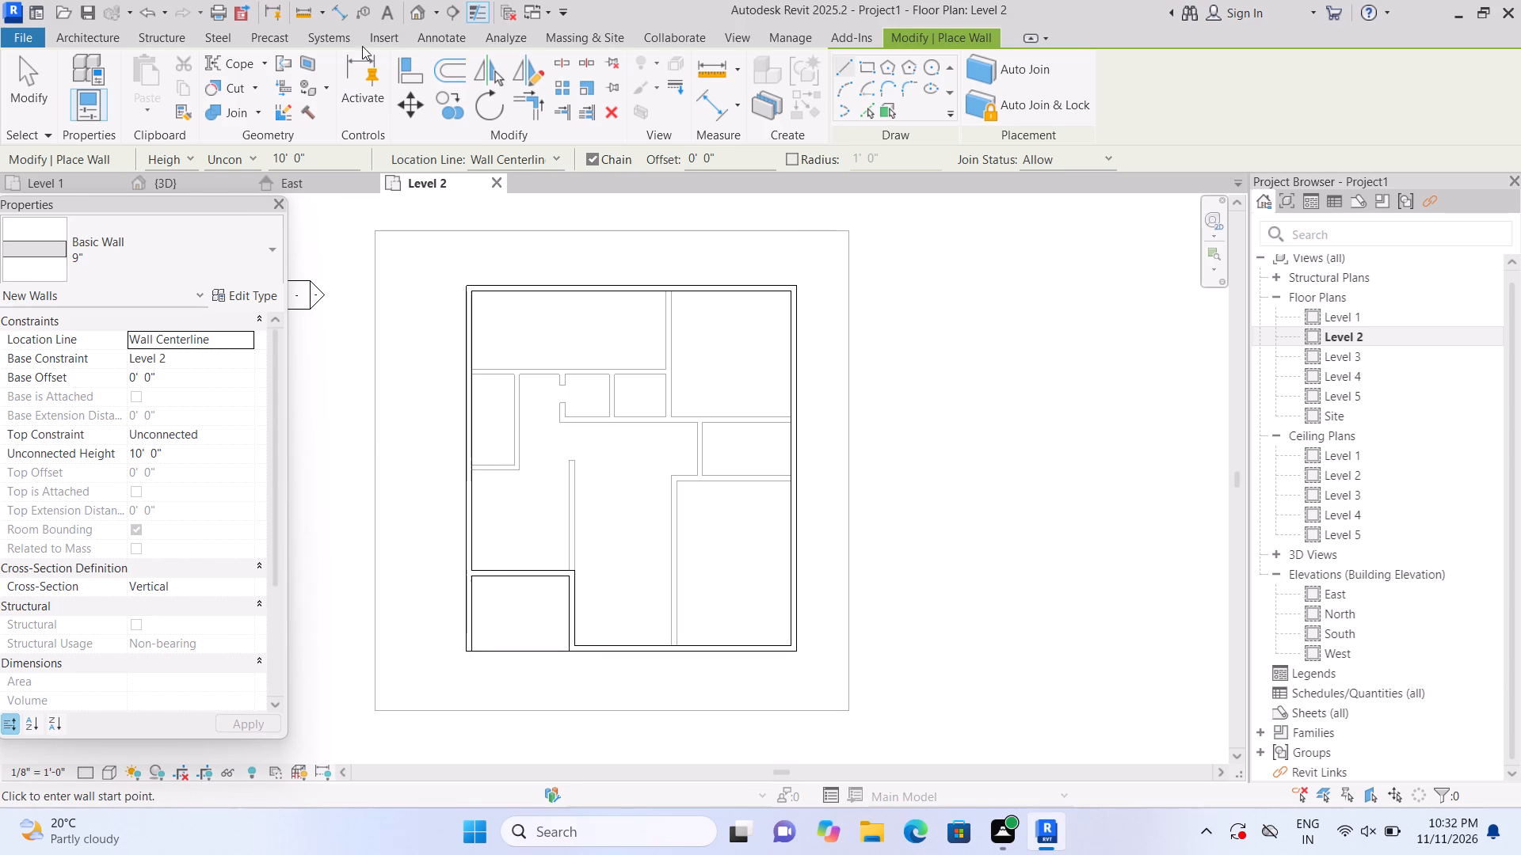
Examine the Level 2 walls in the default 3D view, focusing on the open recessed corner and front facade.
left_click(424, 15)
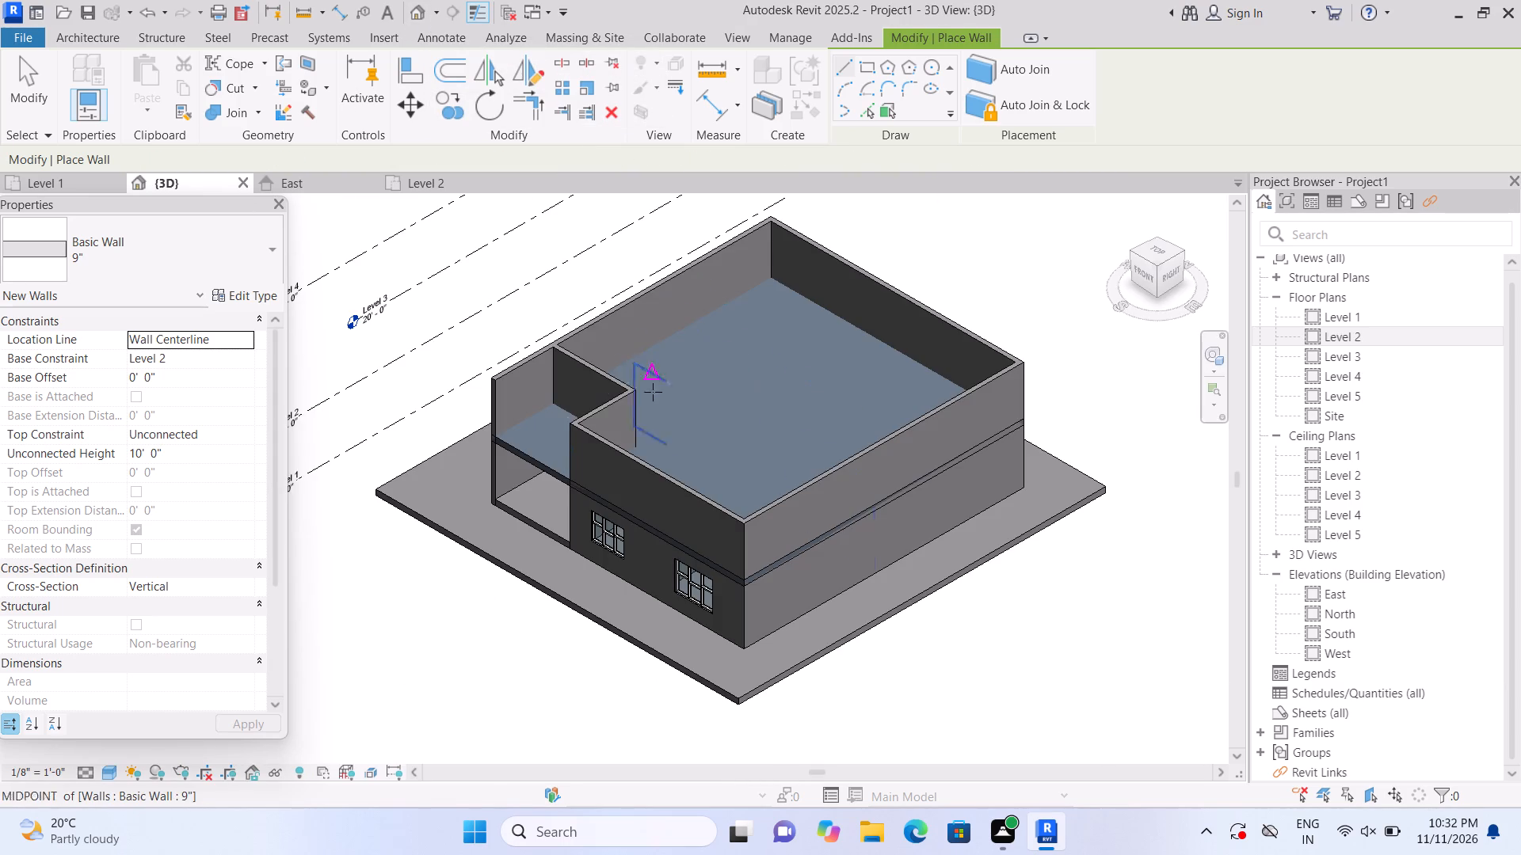
scroll(602, 425, "up", 2)
scroll(593, 433, "down", 2)
scroll(488, 611, "down", 1)
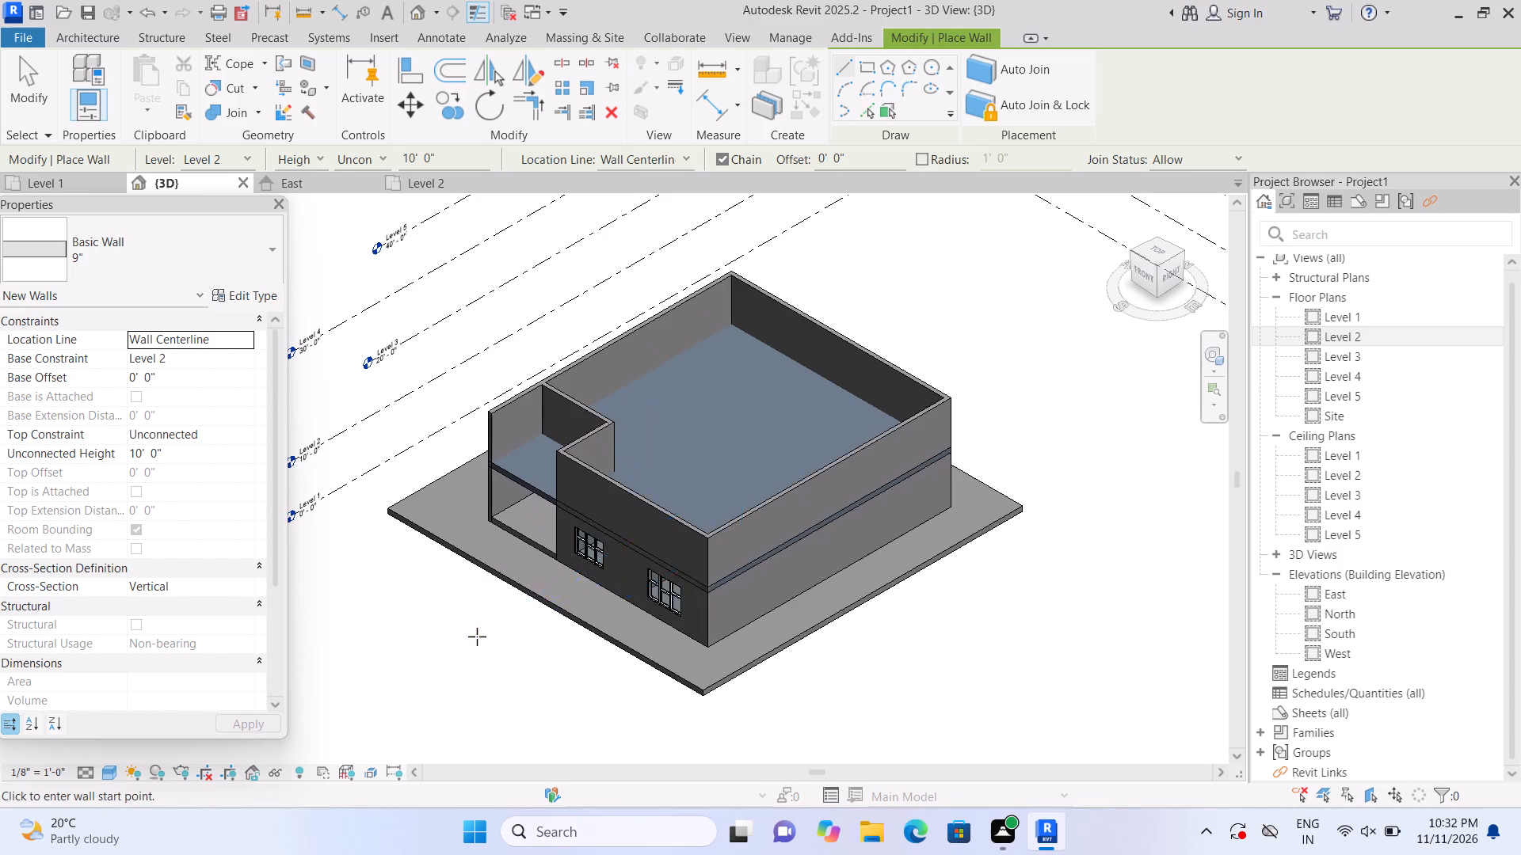
scroll(477, 636, "up", 1)
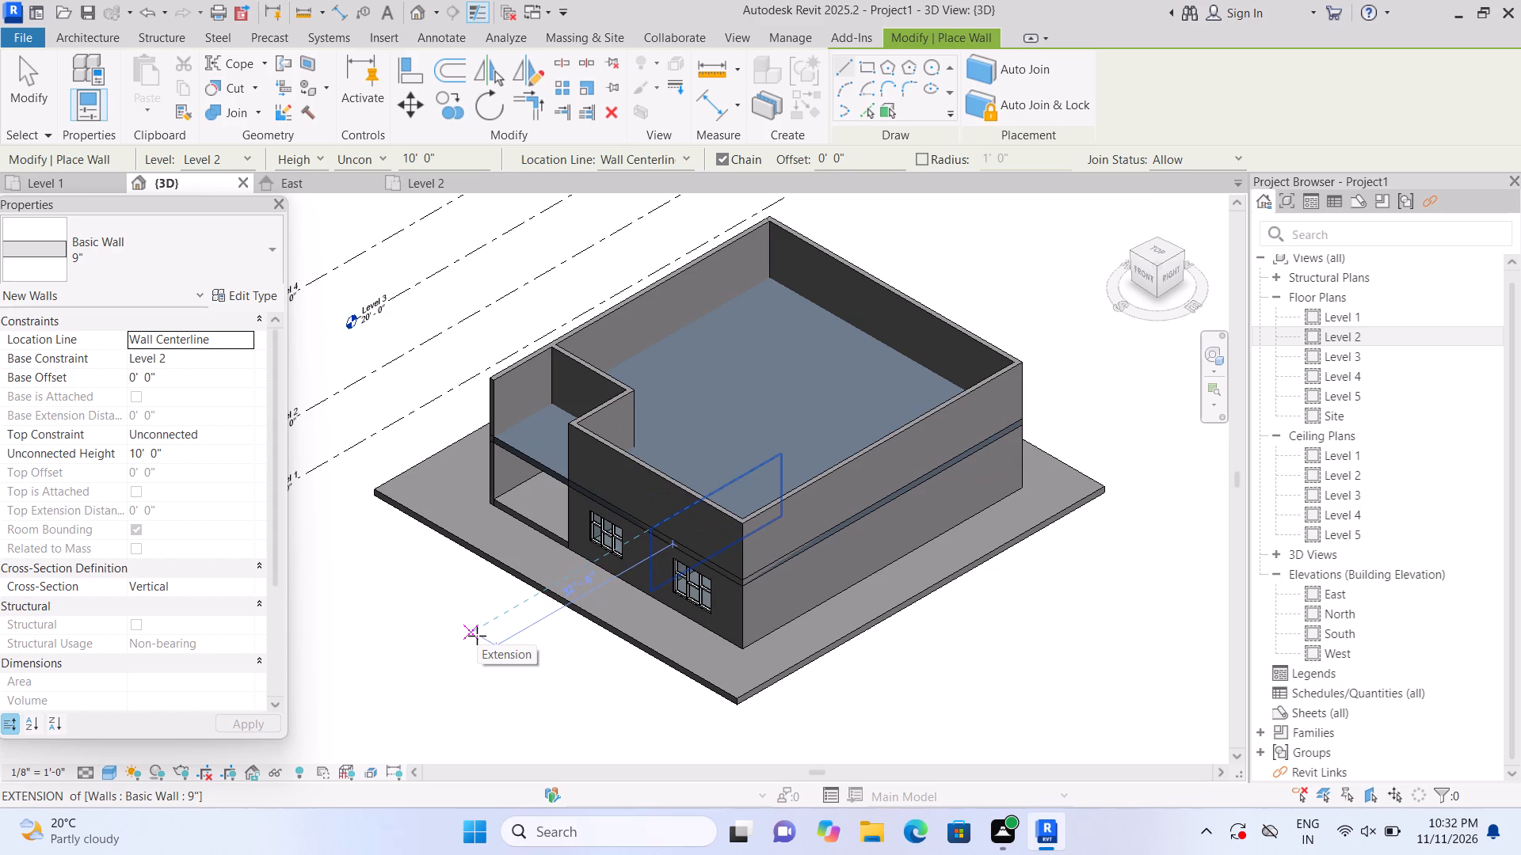
scroll(588, 410, "up", 1)
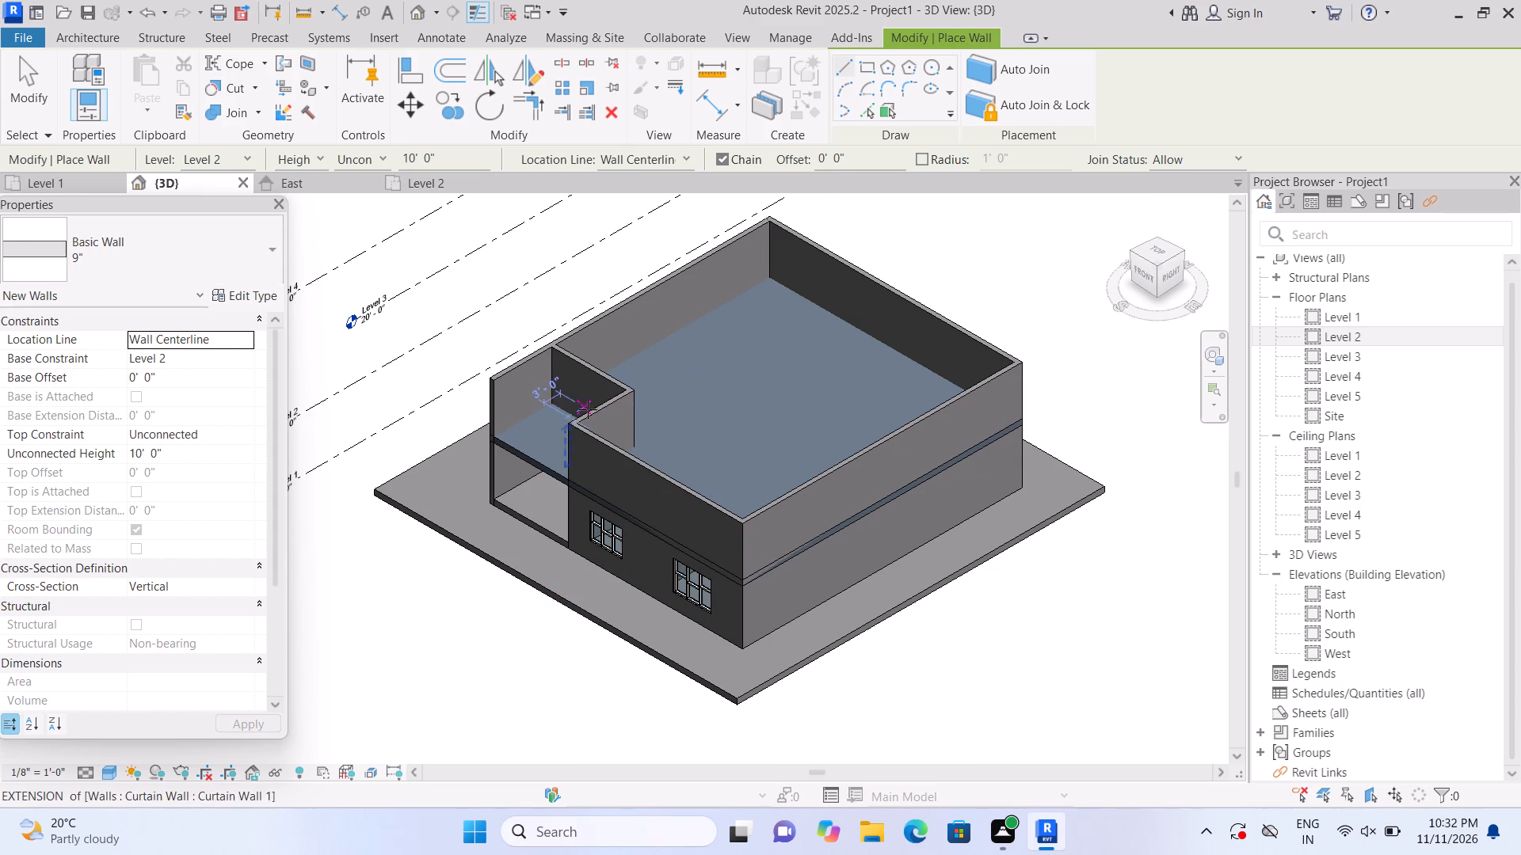
scroll(534, 444, "up", 1)
scroll(368, 712, "up", 2)
scroll(368, 712, "down", 1)
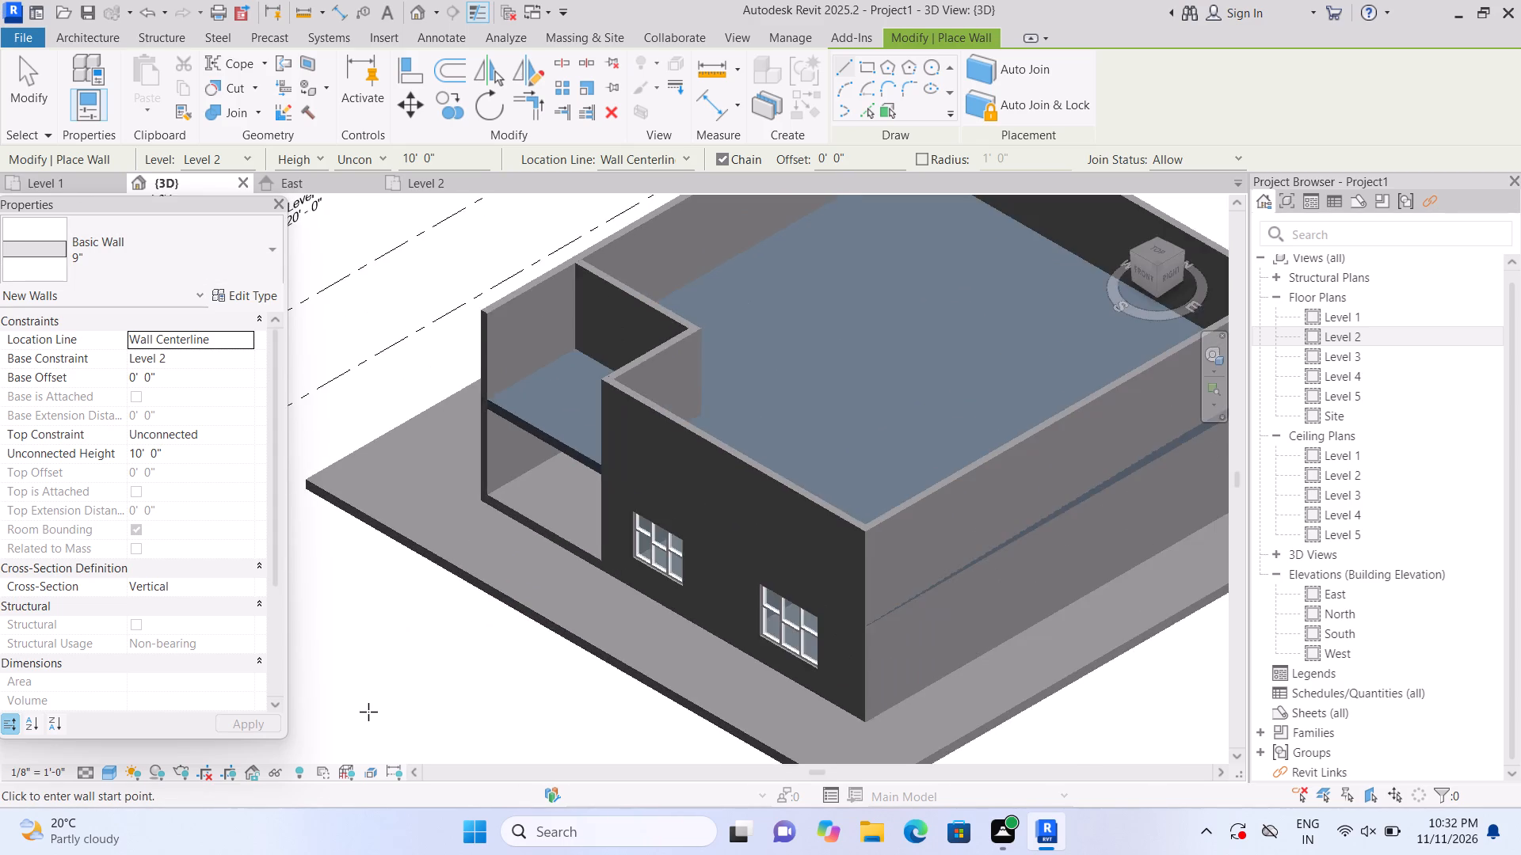
scroll(368, 712, "down", 2)
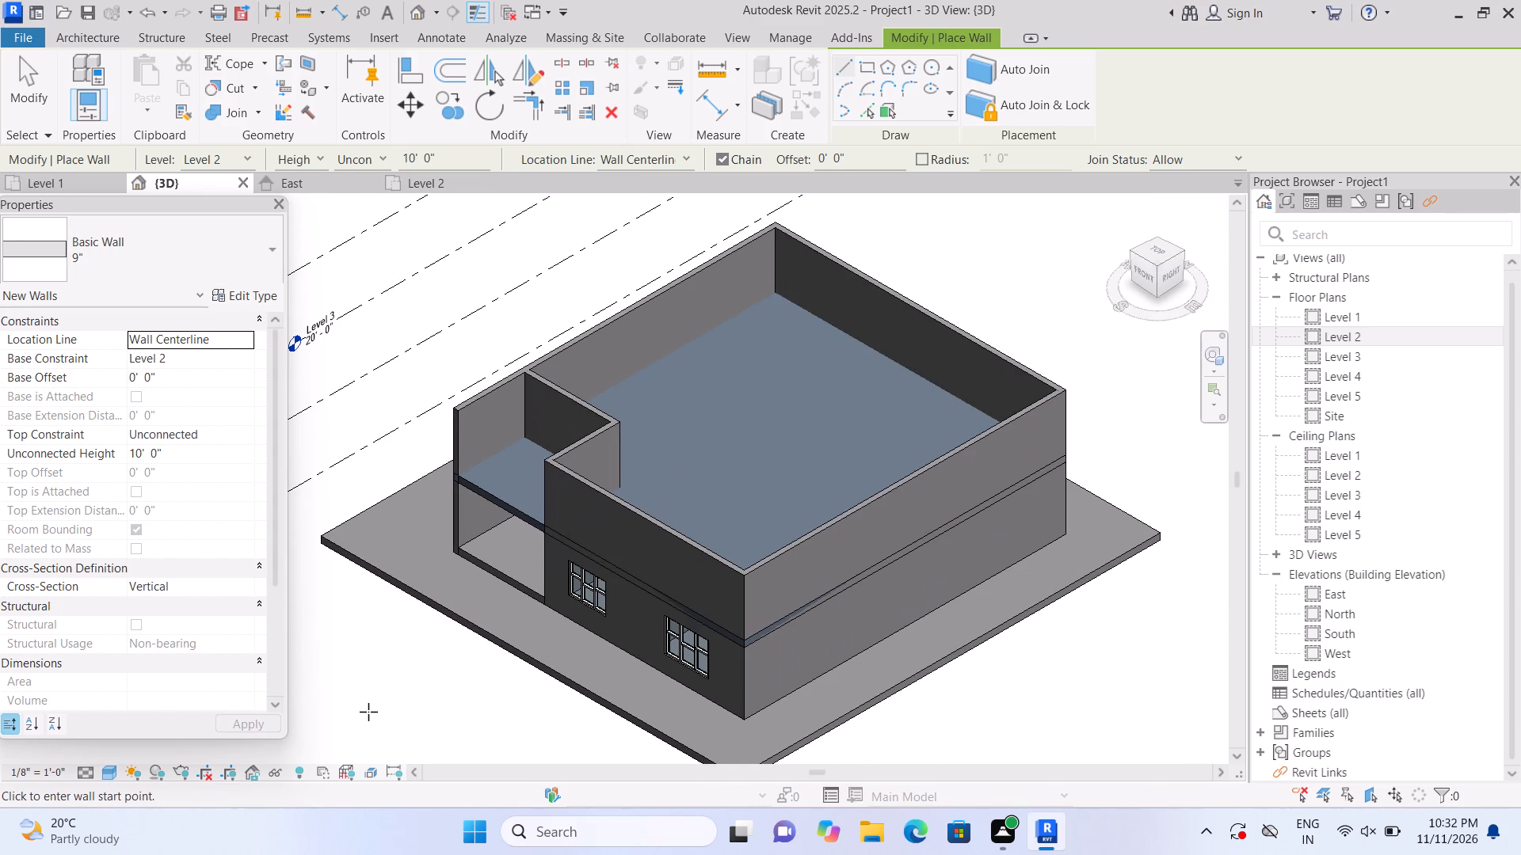
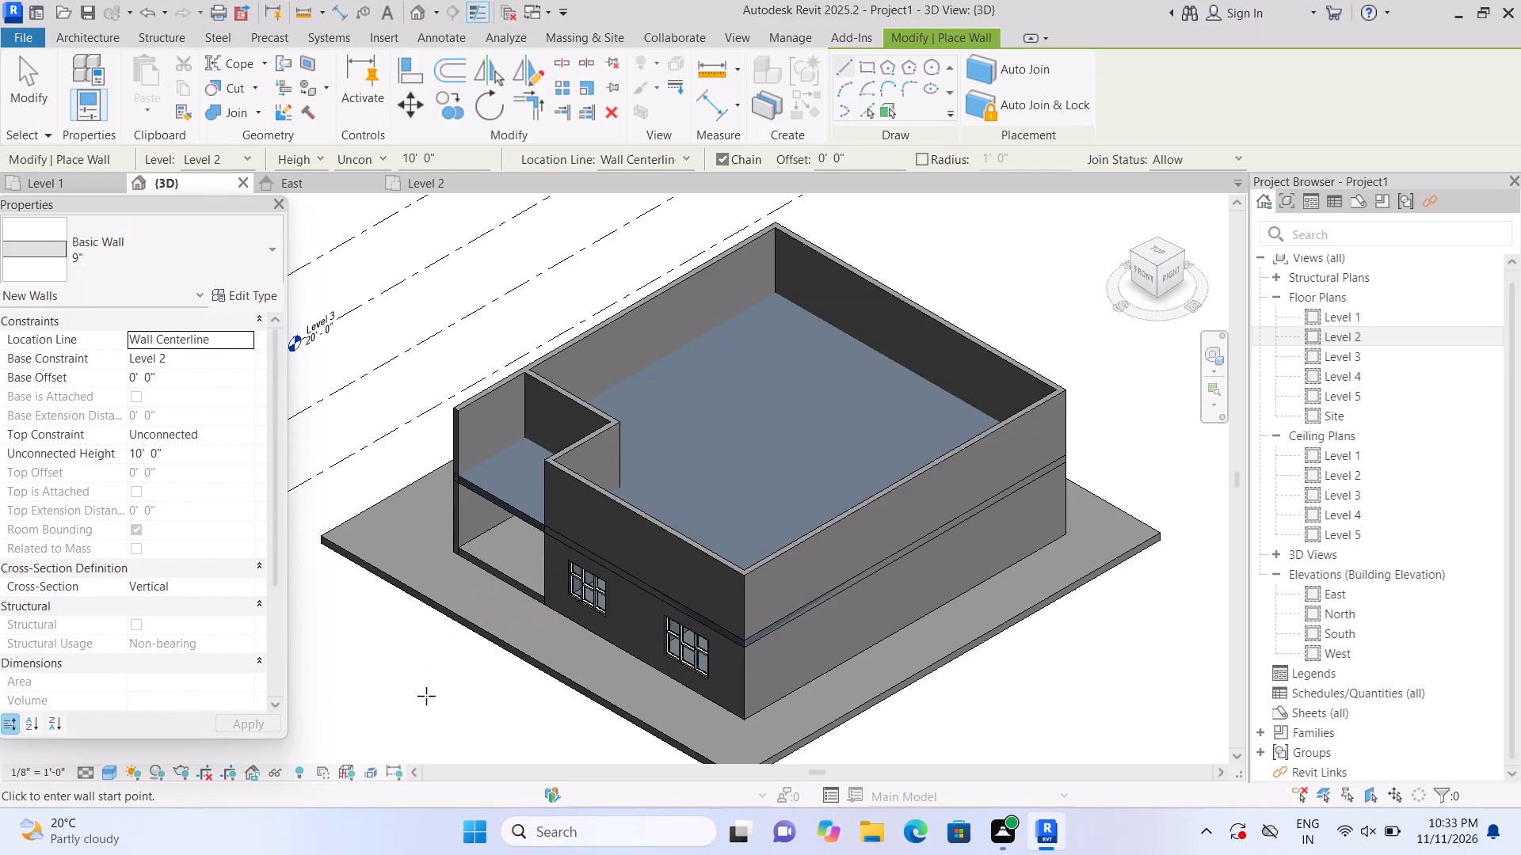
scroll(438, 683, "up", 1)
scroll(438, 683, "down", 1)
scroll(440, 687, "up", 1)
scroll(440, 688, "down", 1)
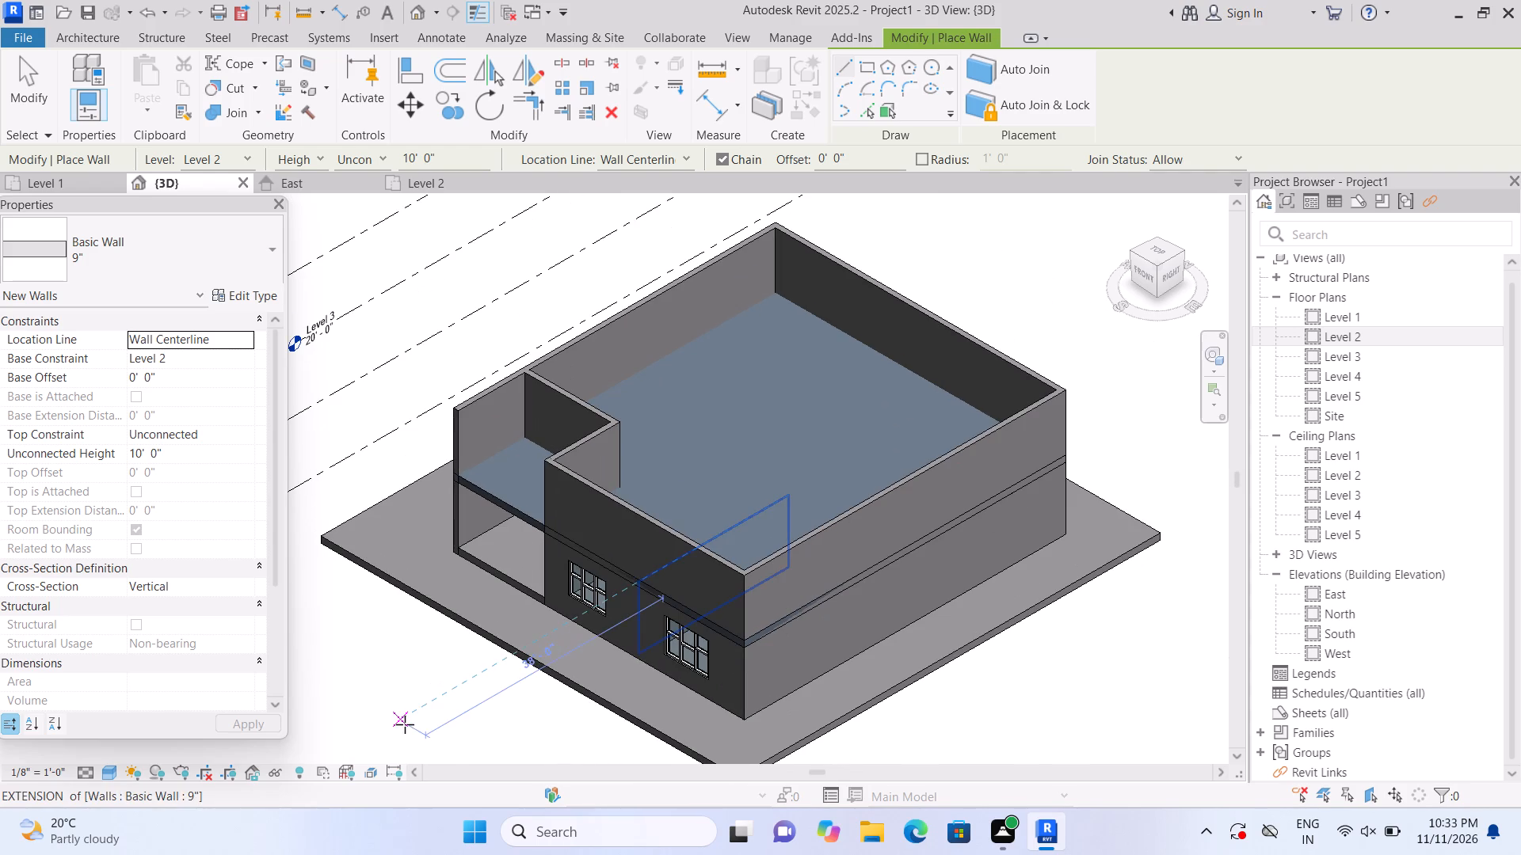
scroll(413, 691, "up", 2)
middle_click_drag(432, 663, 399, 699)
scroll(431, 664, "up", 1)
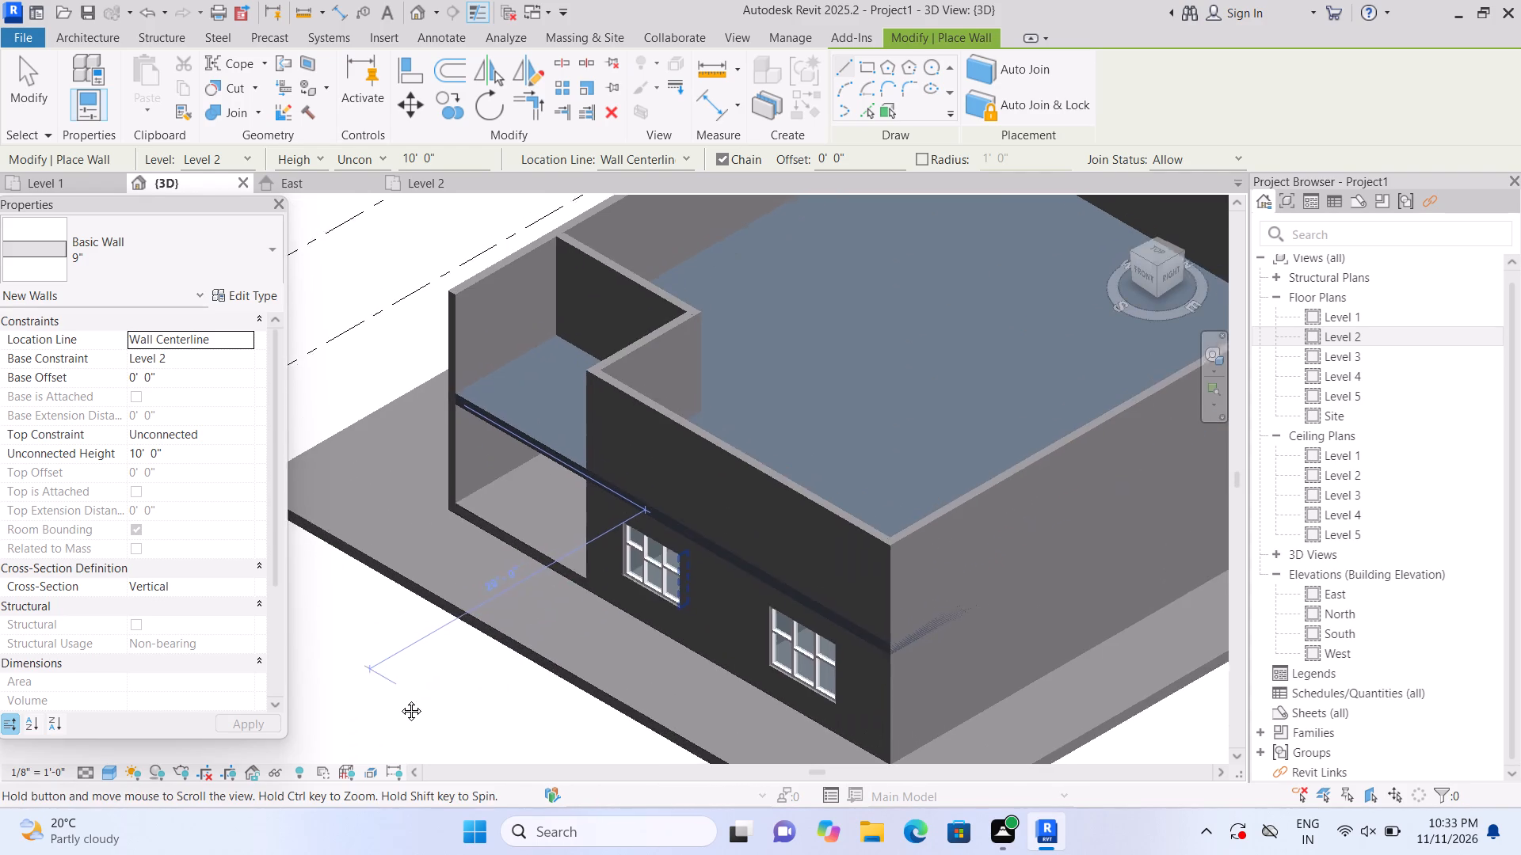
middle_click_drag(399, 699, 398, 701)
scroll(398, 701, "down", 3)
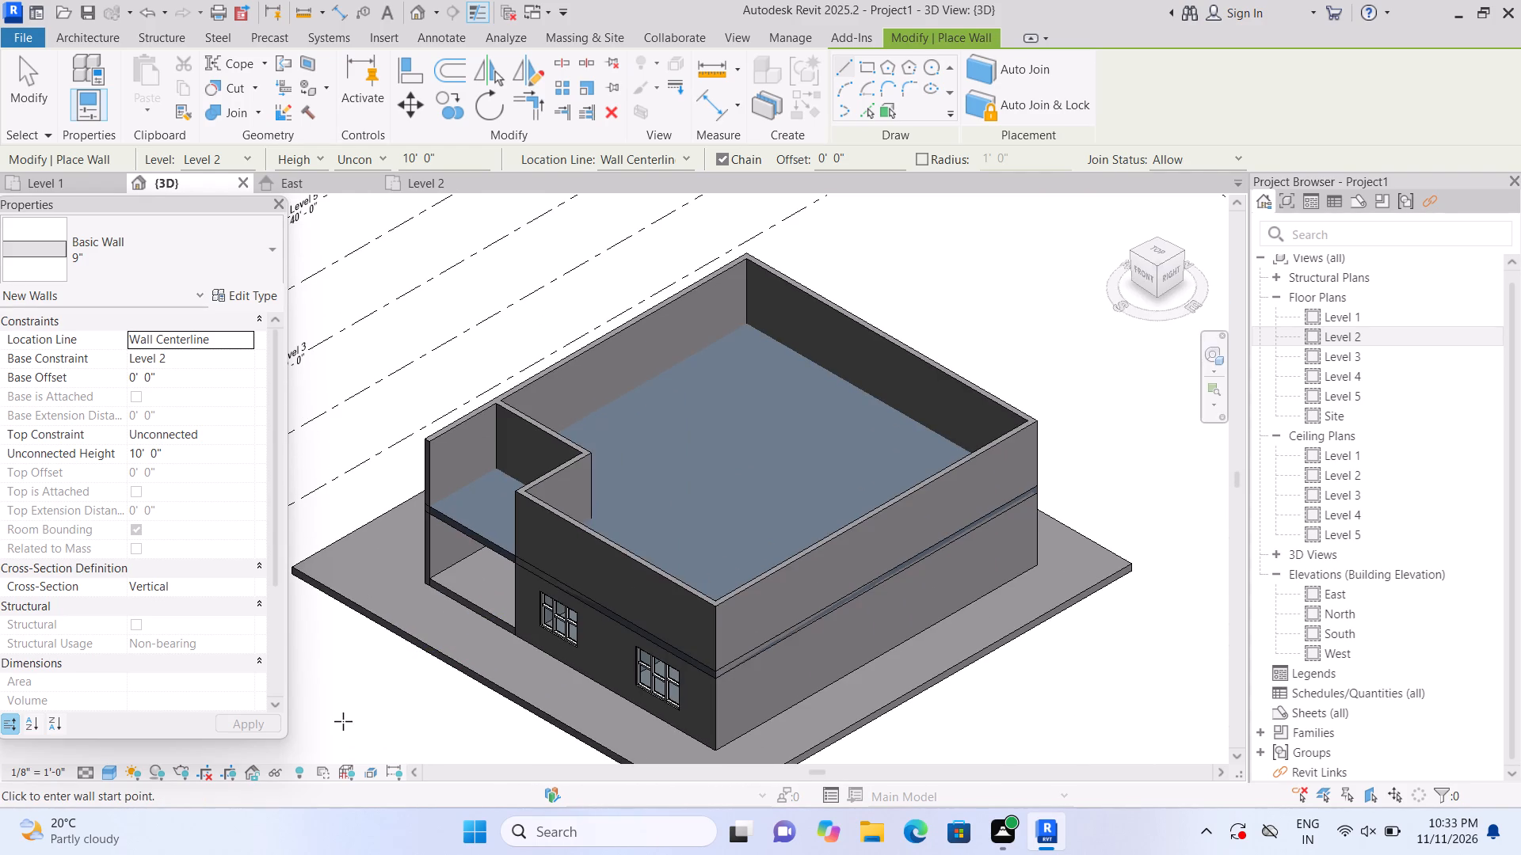
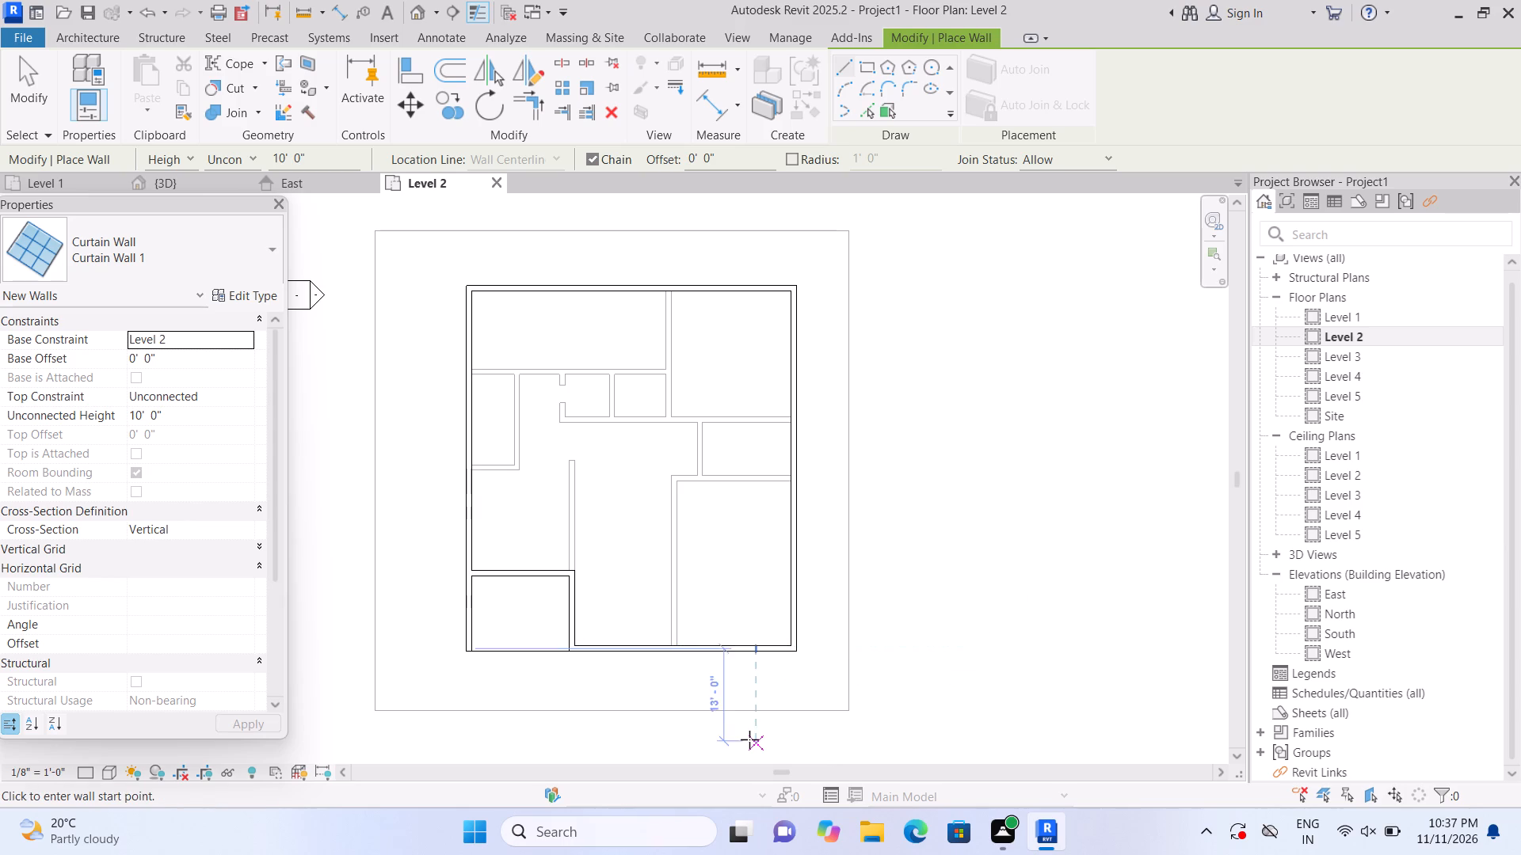
Place a Single-Flush 30" x 80" door in the Level 2 wall above the small lower-left room, about 2'-0" from its right end.
scroll(486, 652, "up", 2)
scroll(486, 648, "down", 2)
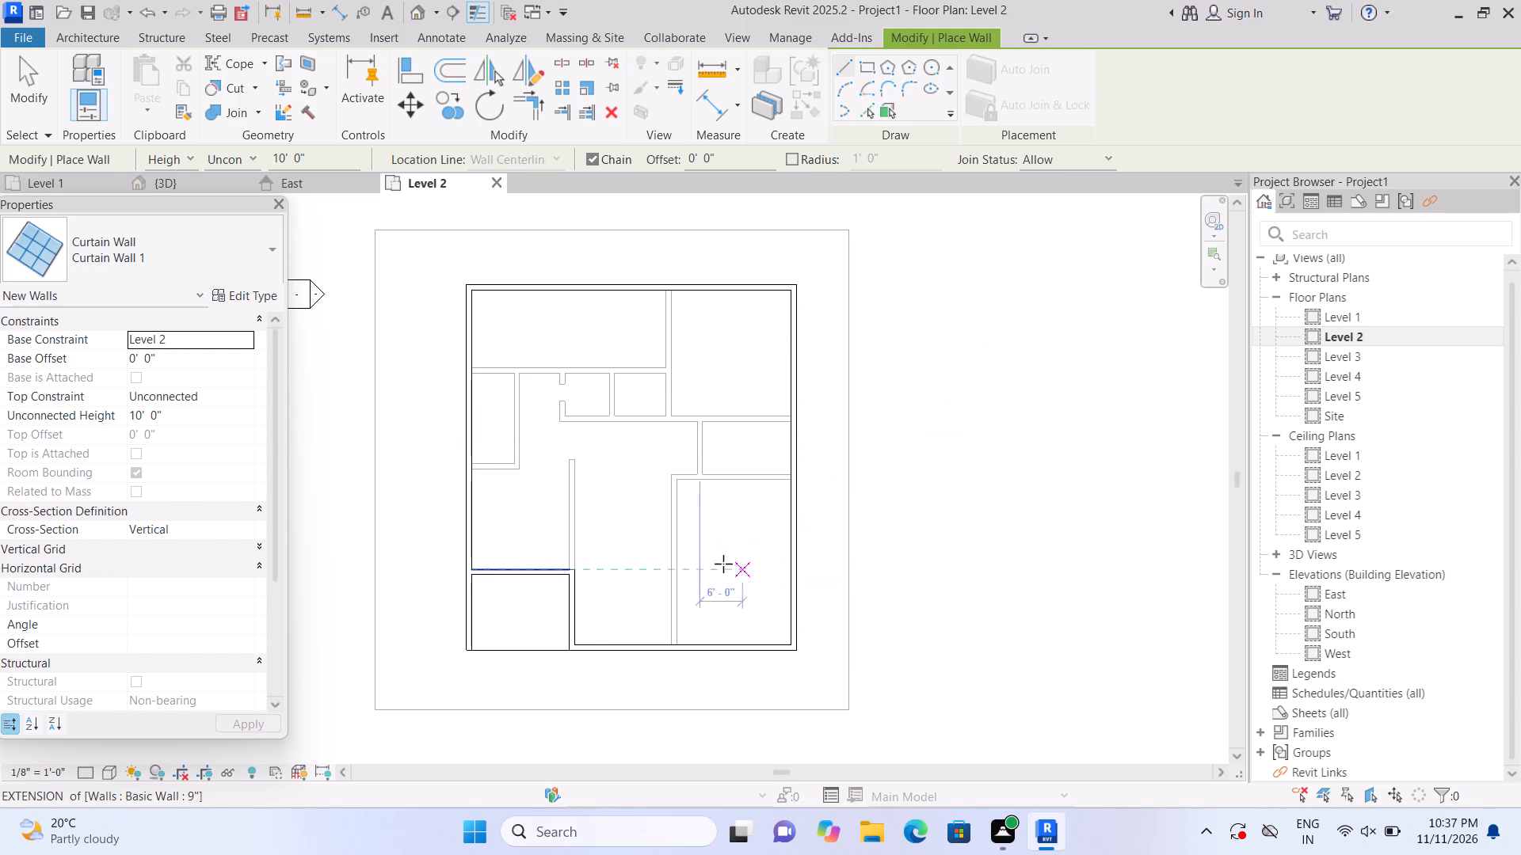
scroll(492, 686, "up", 4)
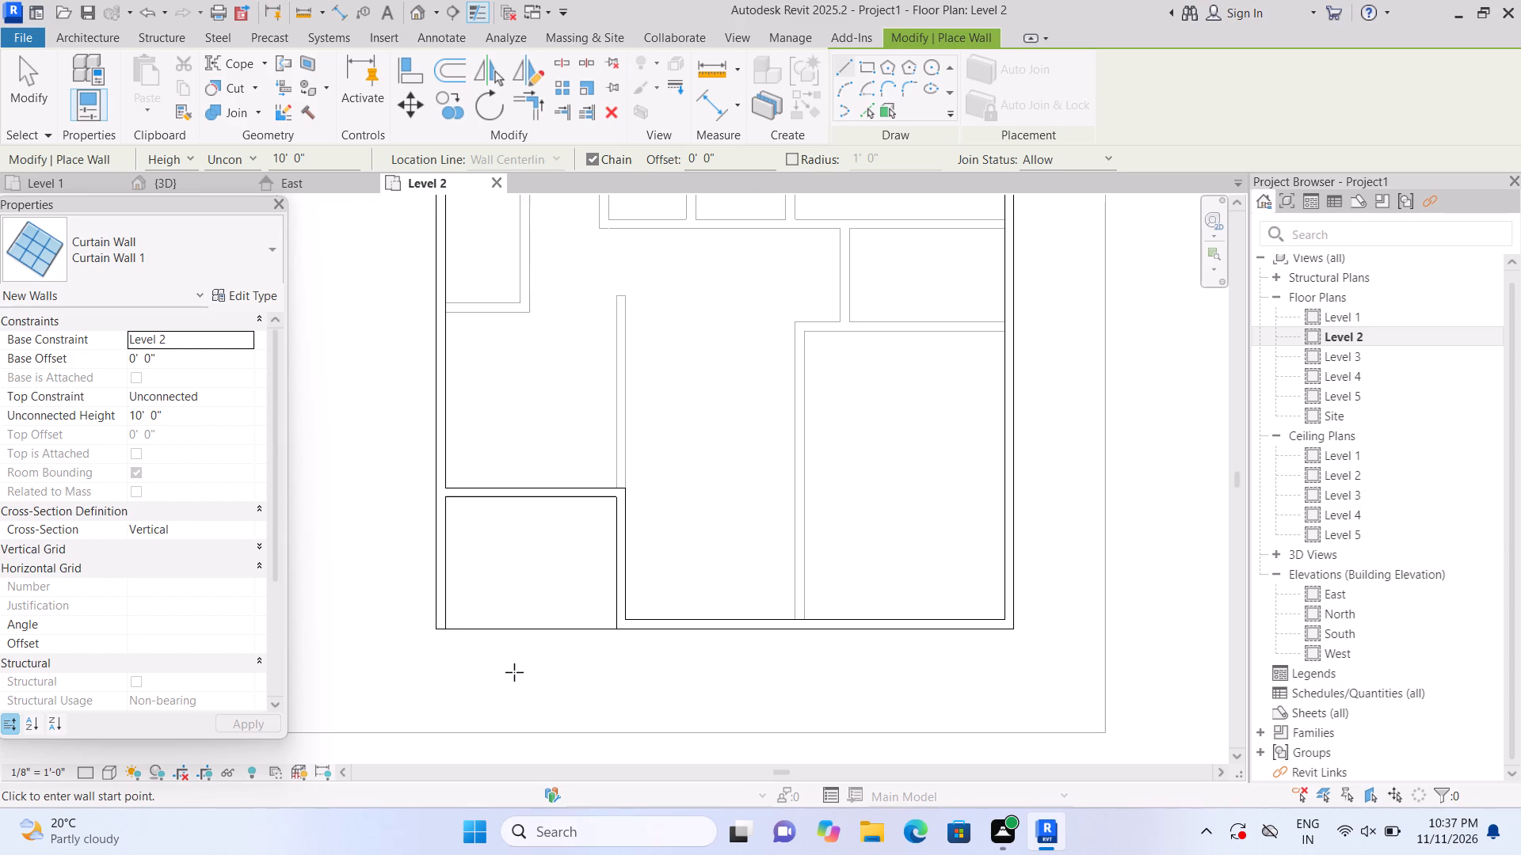
scroll(633, 643, "up", 1)
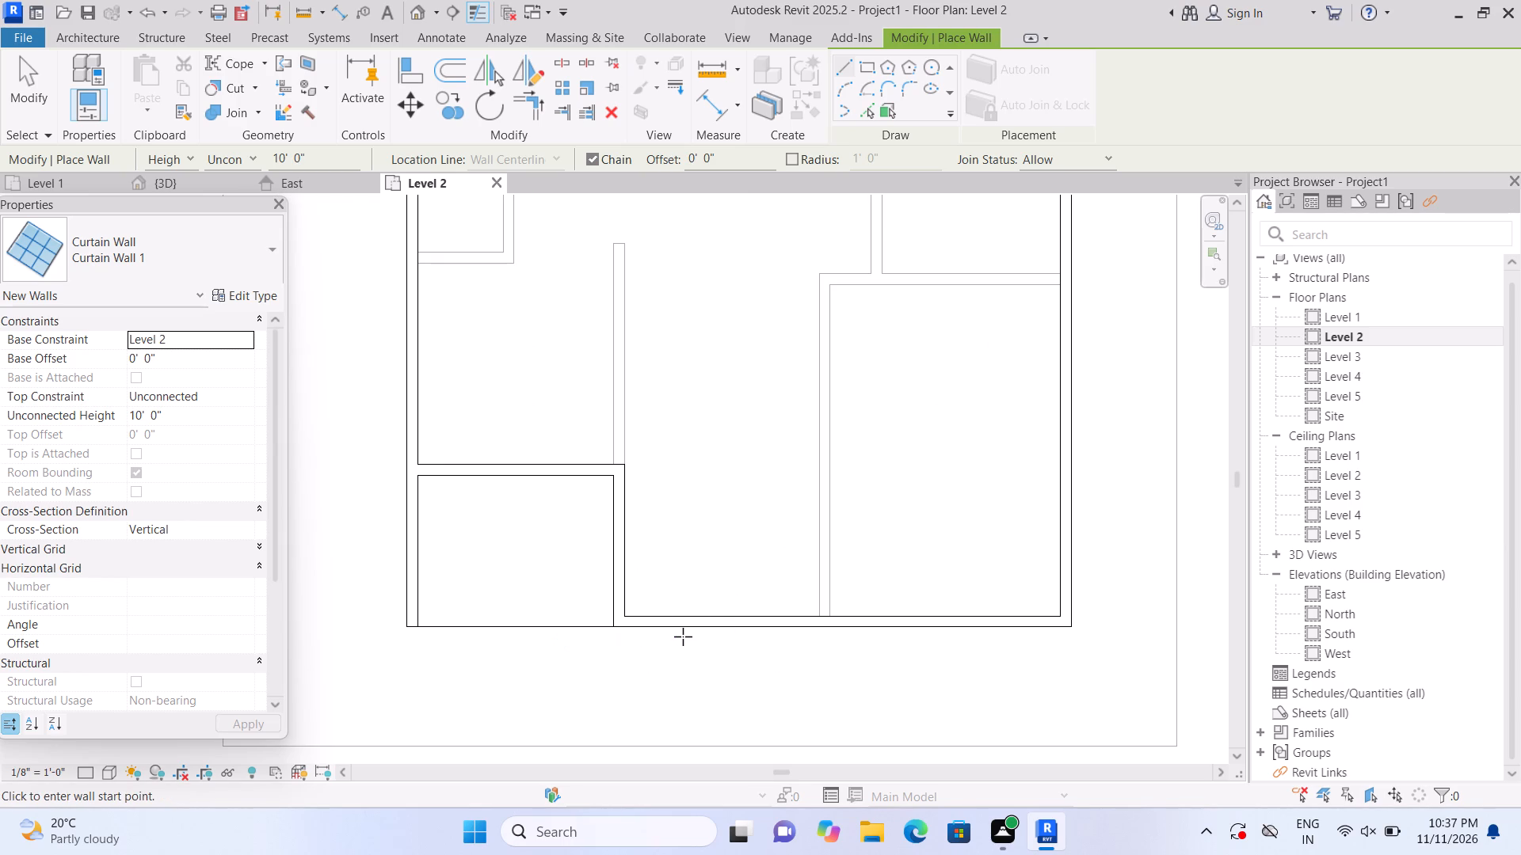
scroll(683, 636, "up", 1)
scroll(683, 636, "down", 1)
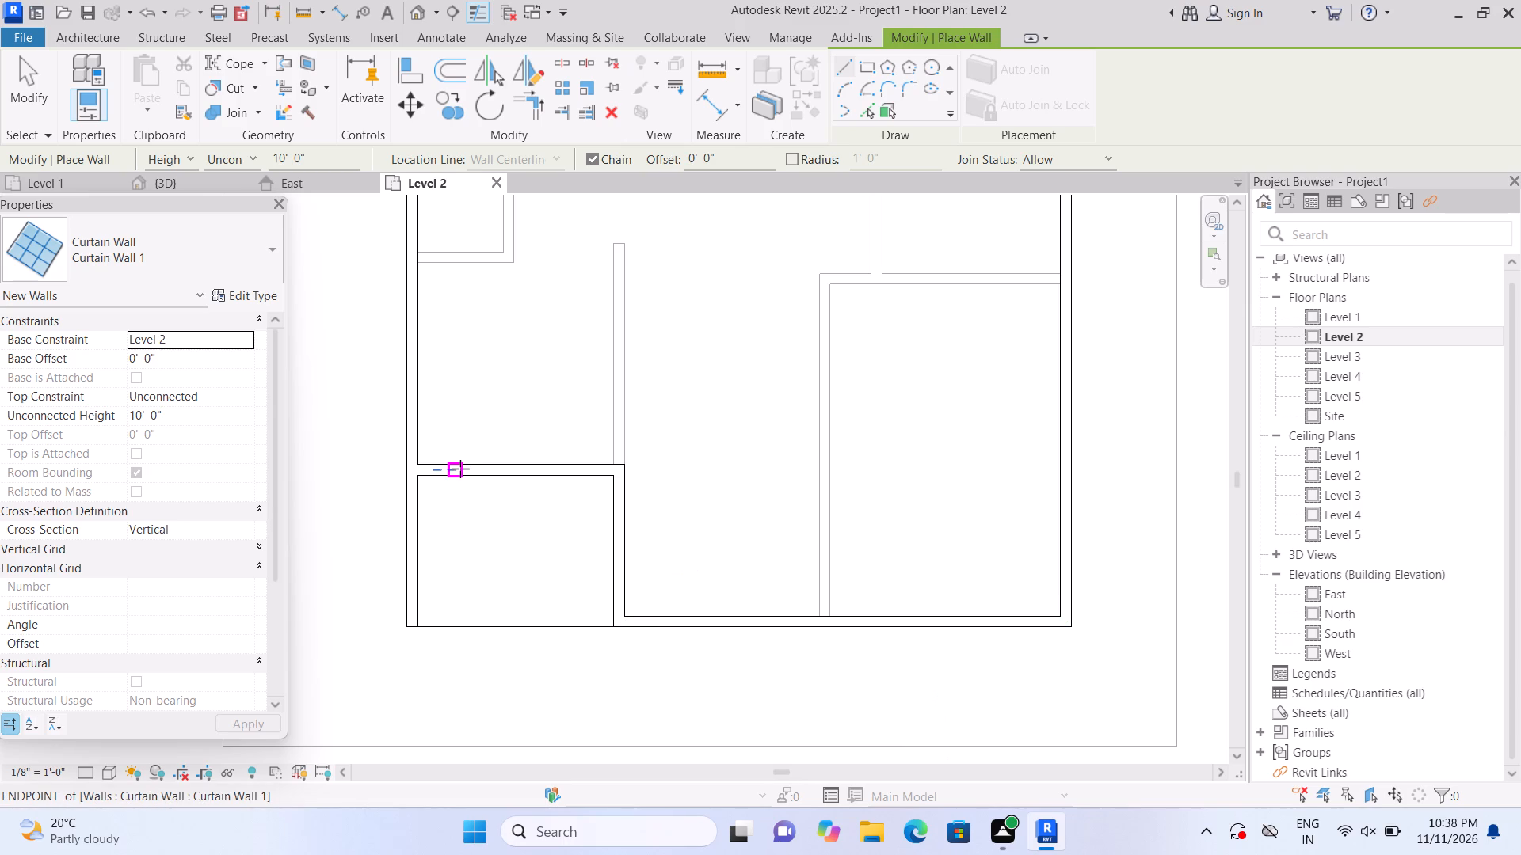
scroll(460, 469, "up", 4)
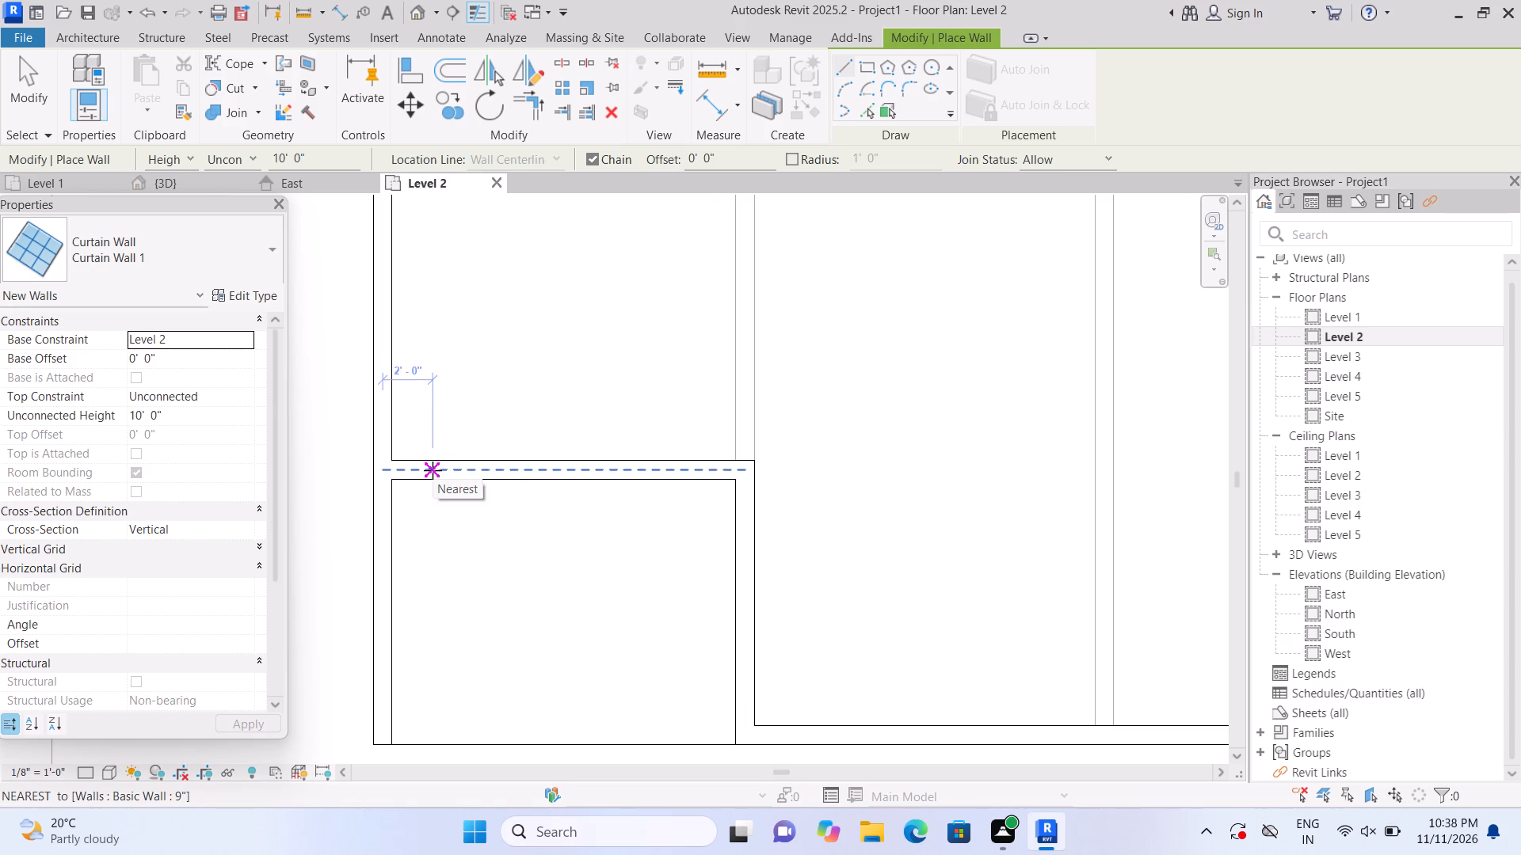
left_click(116, 37)
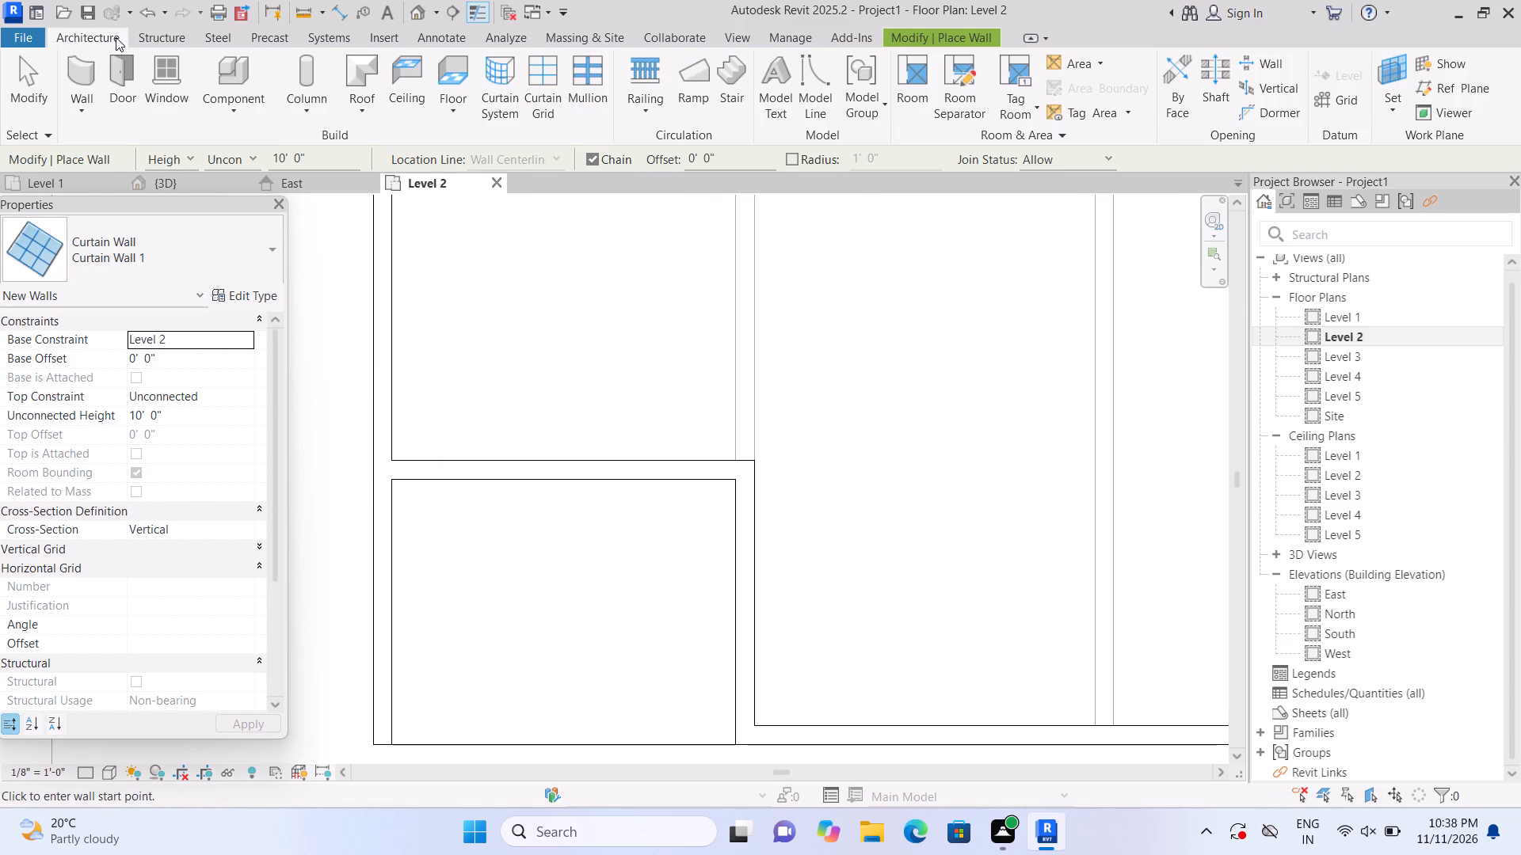
left_click(120, 72)
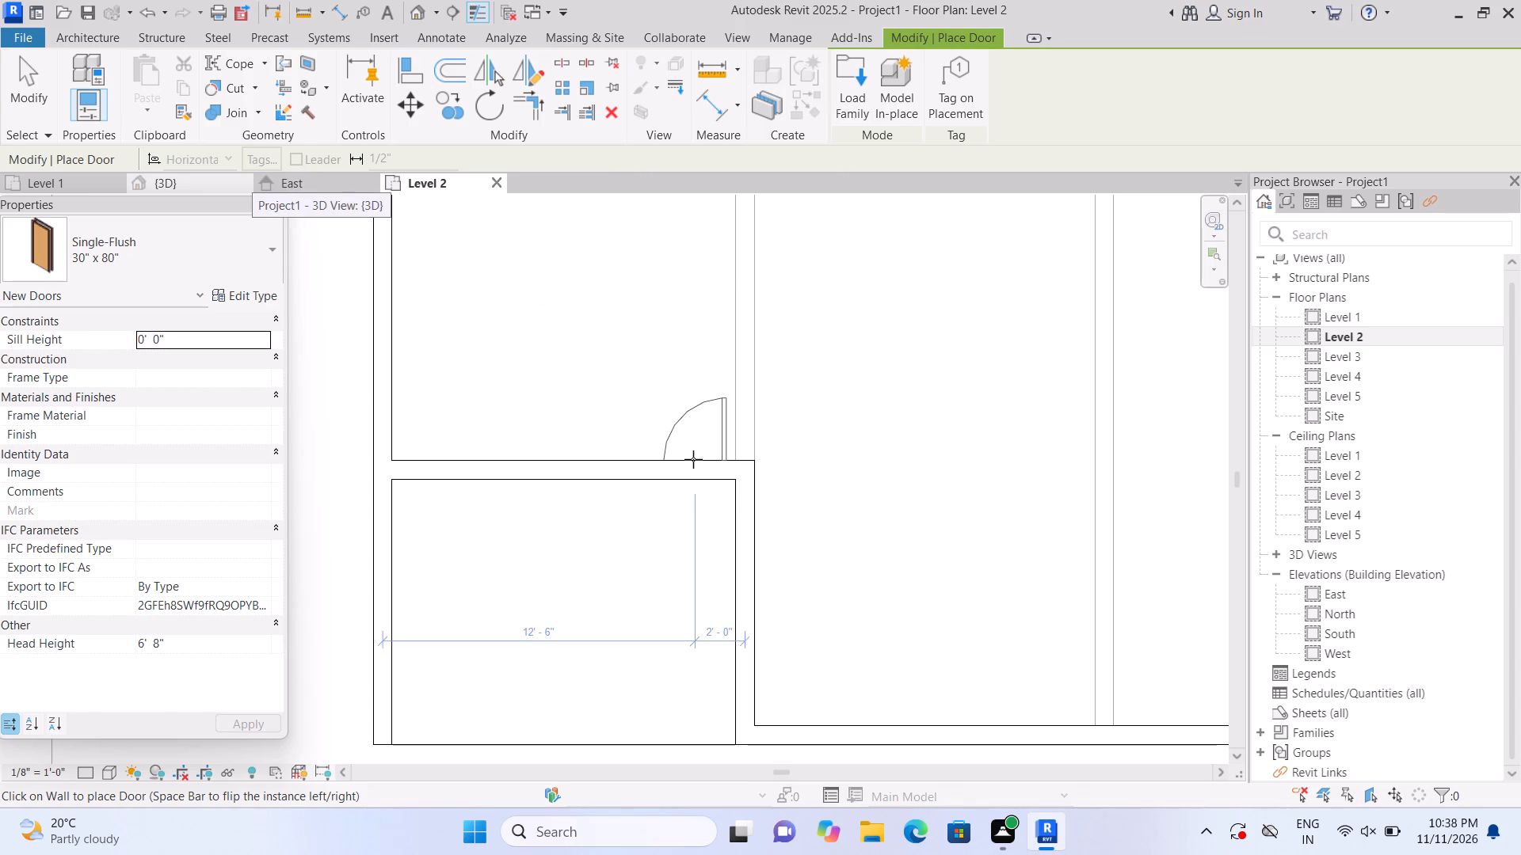
double_click(694, 459)
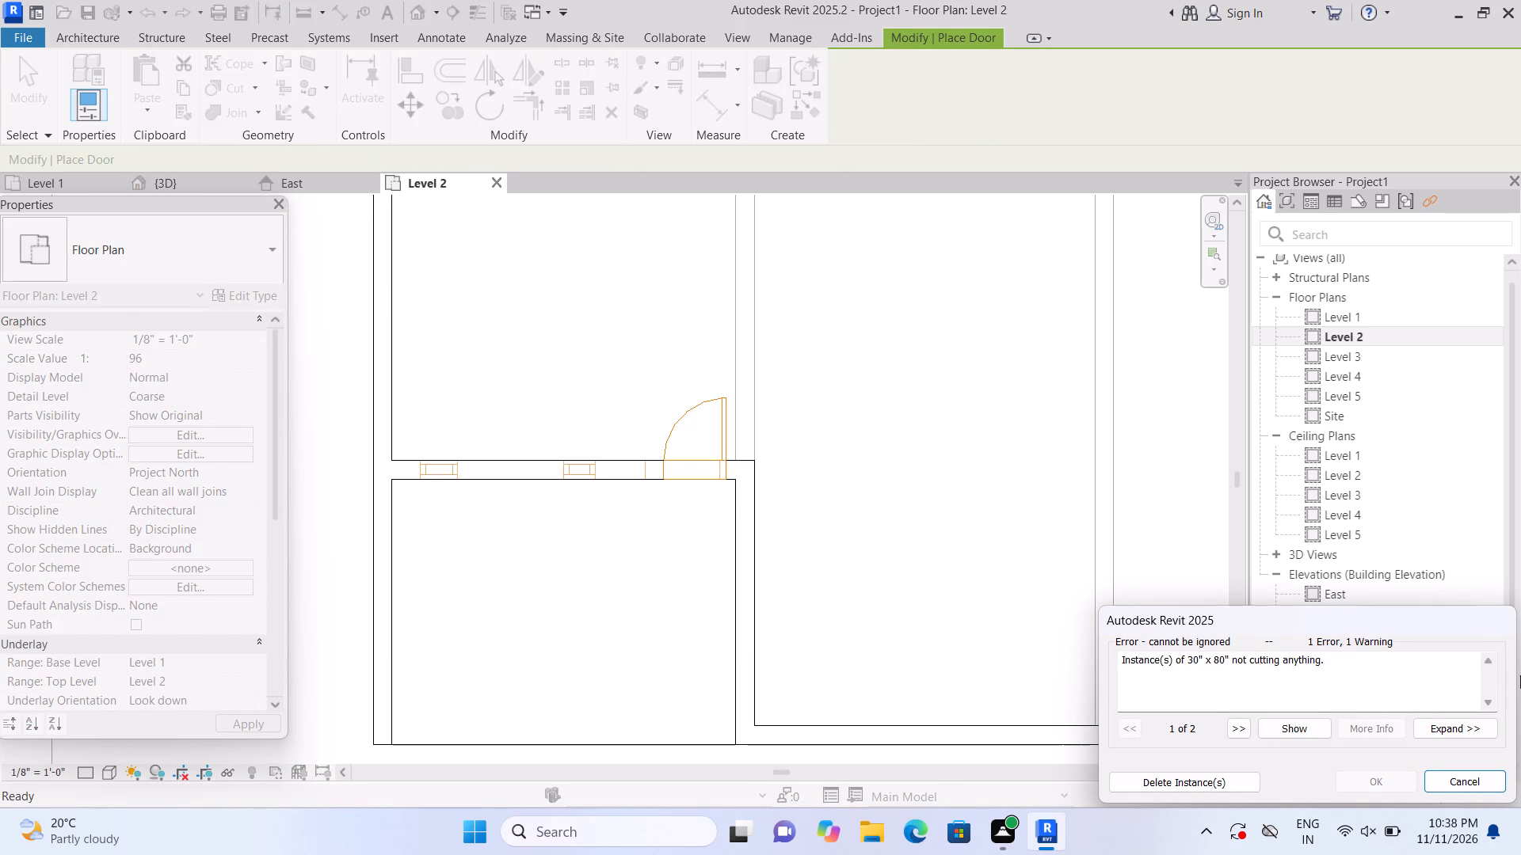
left_click(1477, 784)
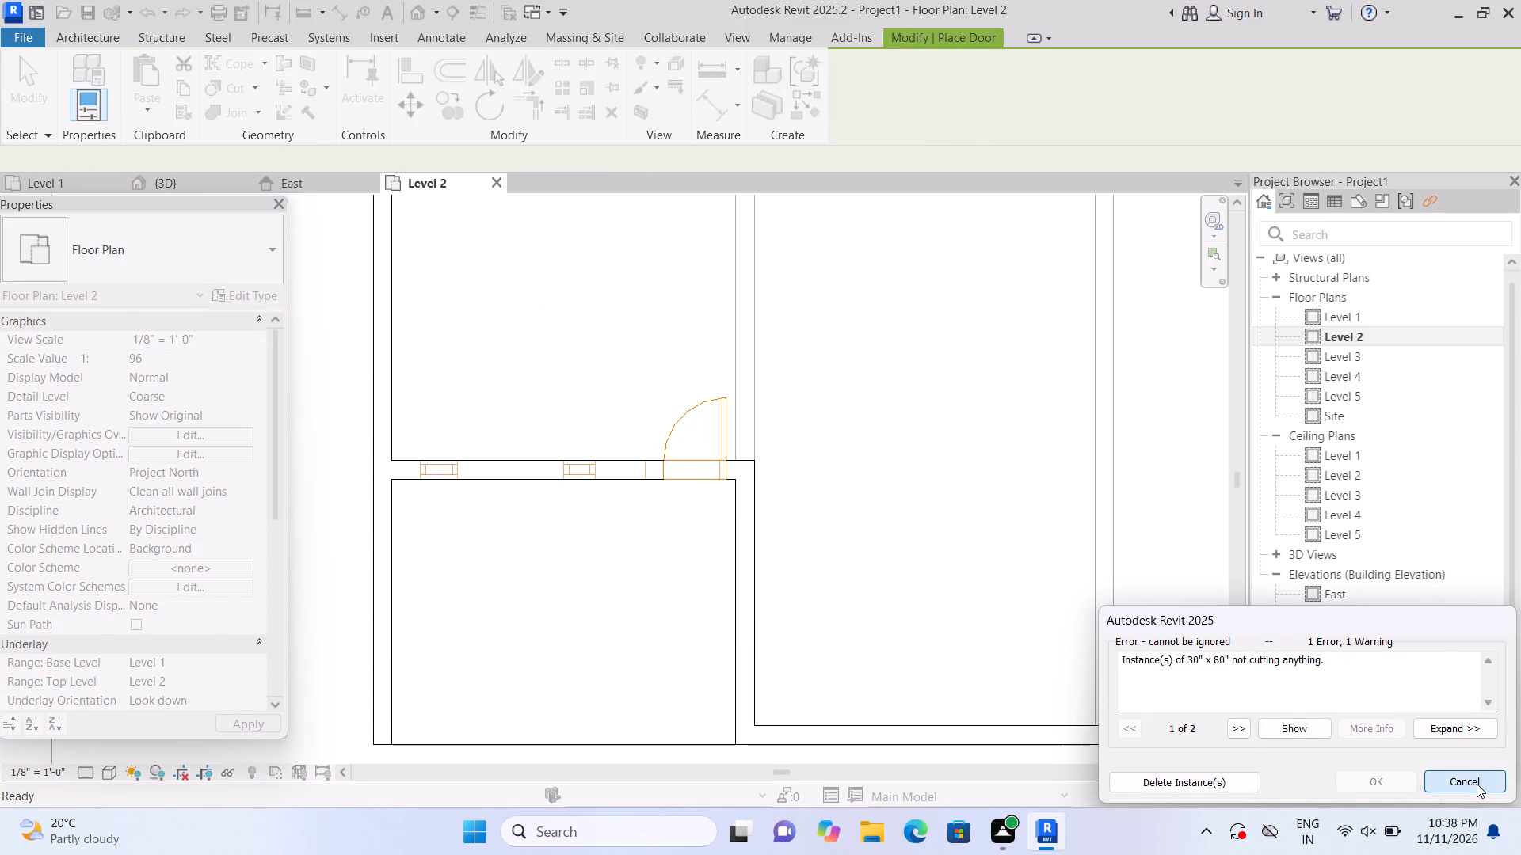
Draw a Curtain Wall 1 segment about 1'-0" long near the left end of the door's wall and cut it out of that wall.
scroll(871, 564, "down", 2)
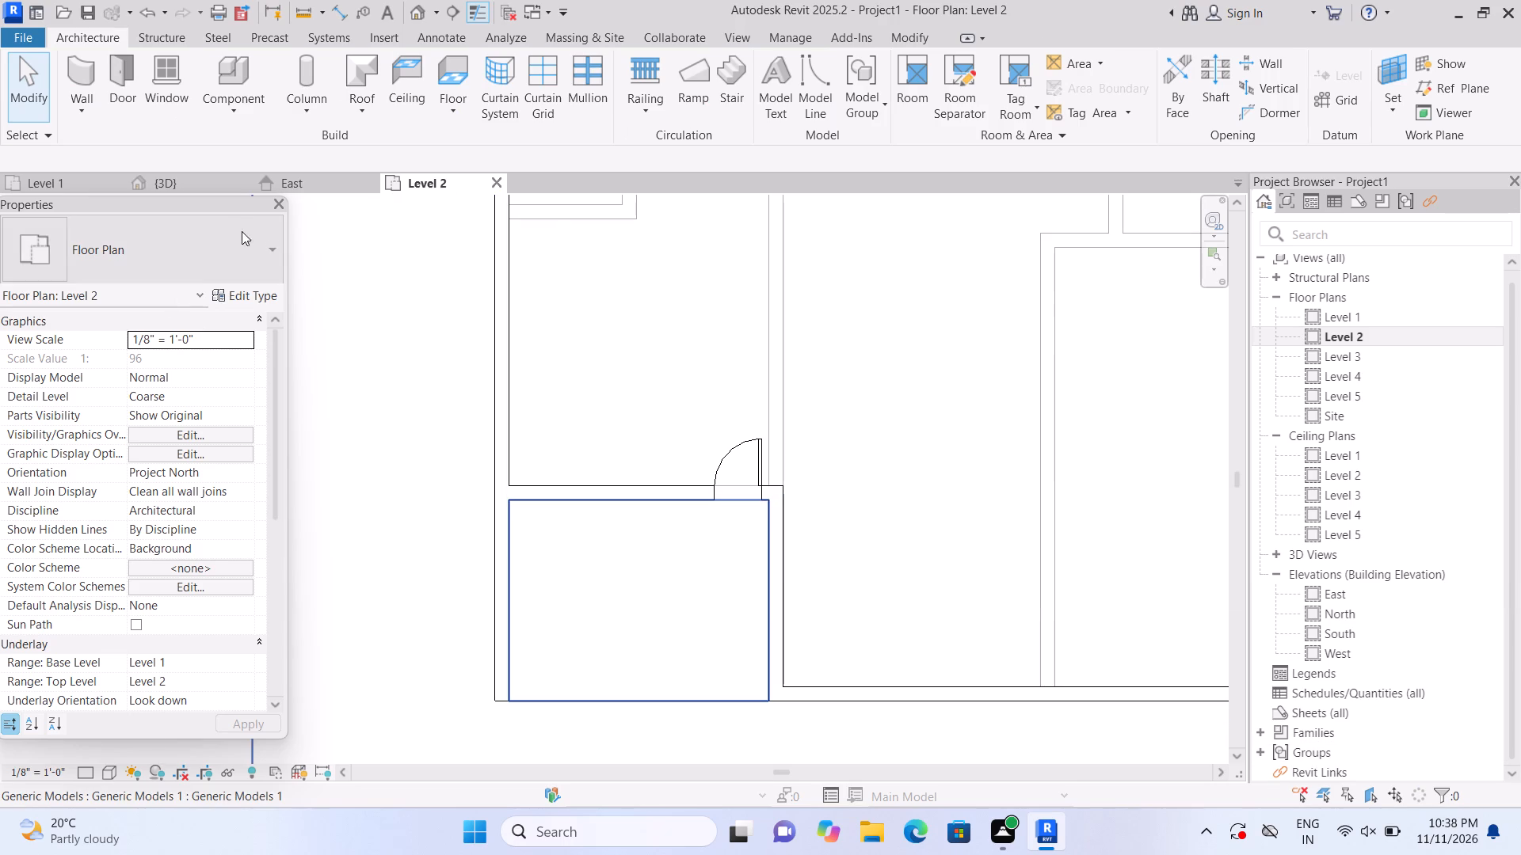
left_click(83, 82)
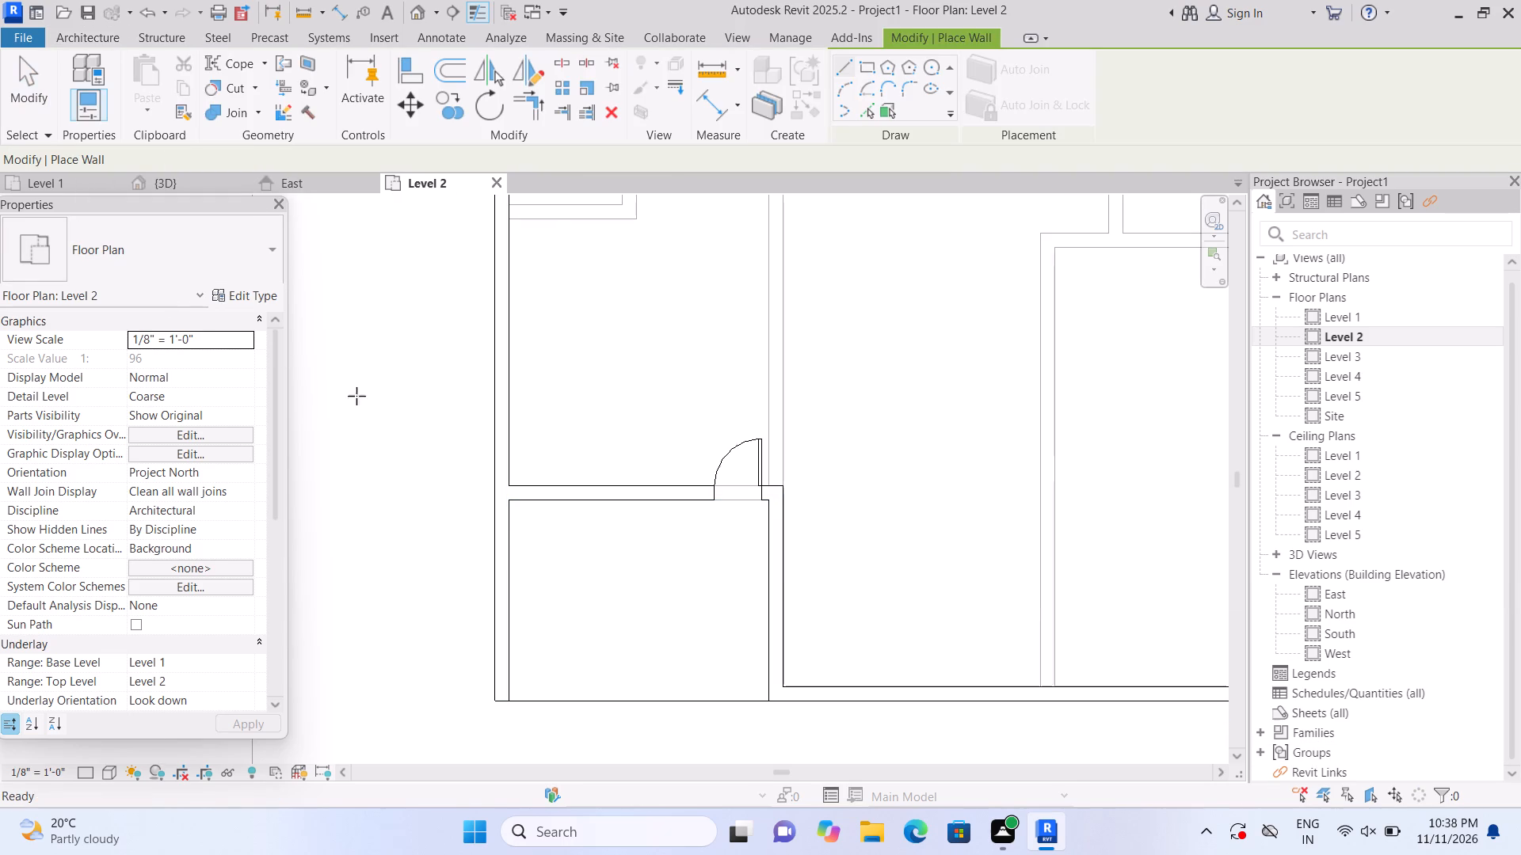
scroll(528, 540, "up", 3)
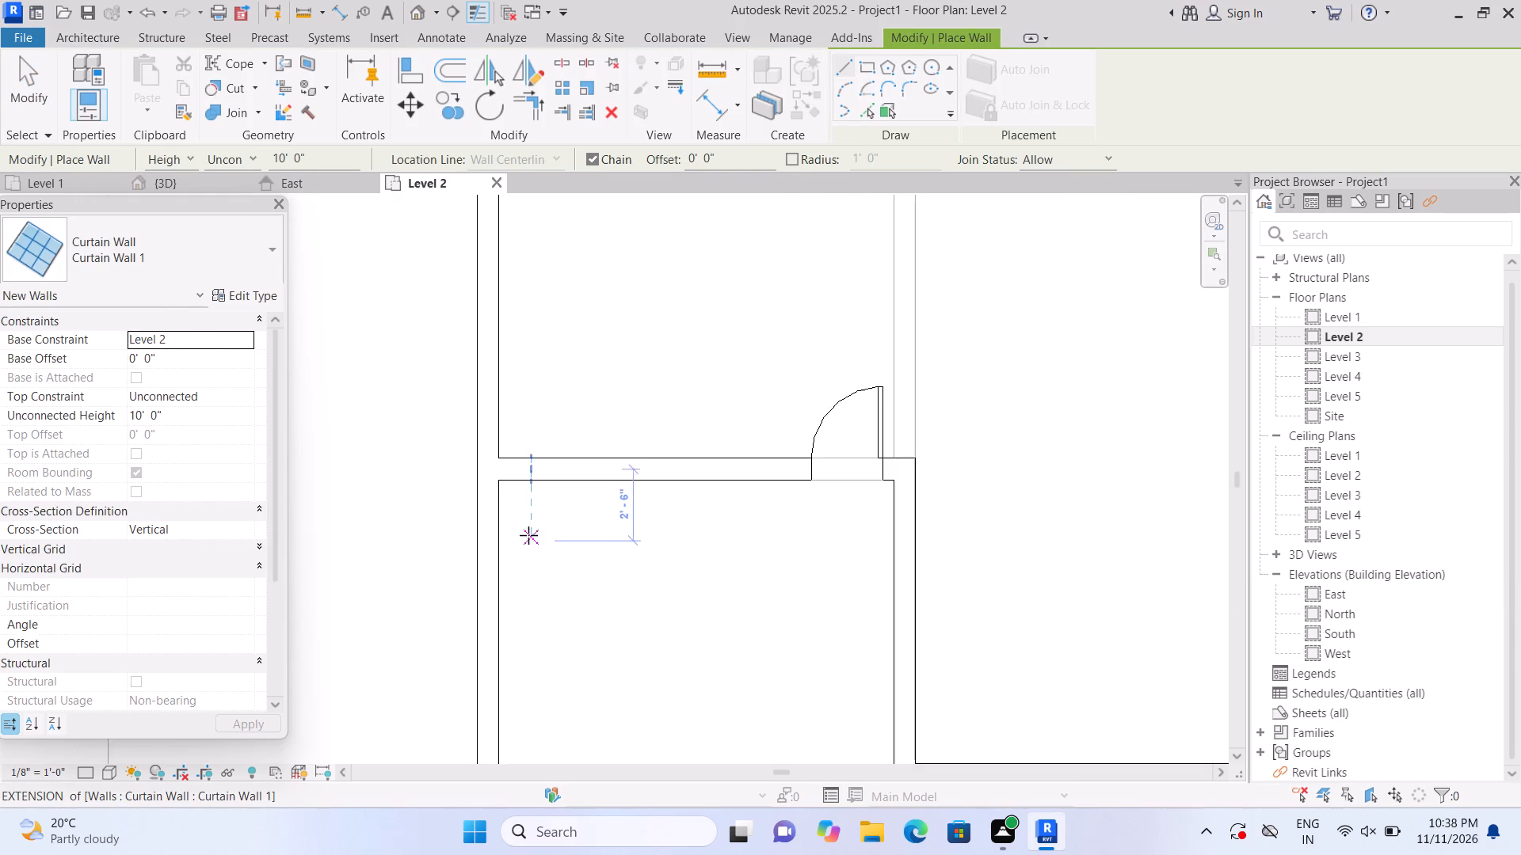
scroll(528, 534, "up", 3)
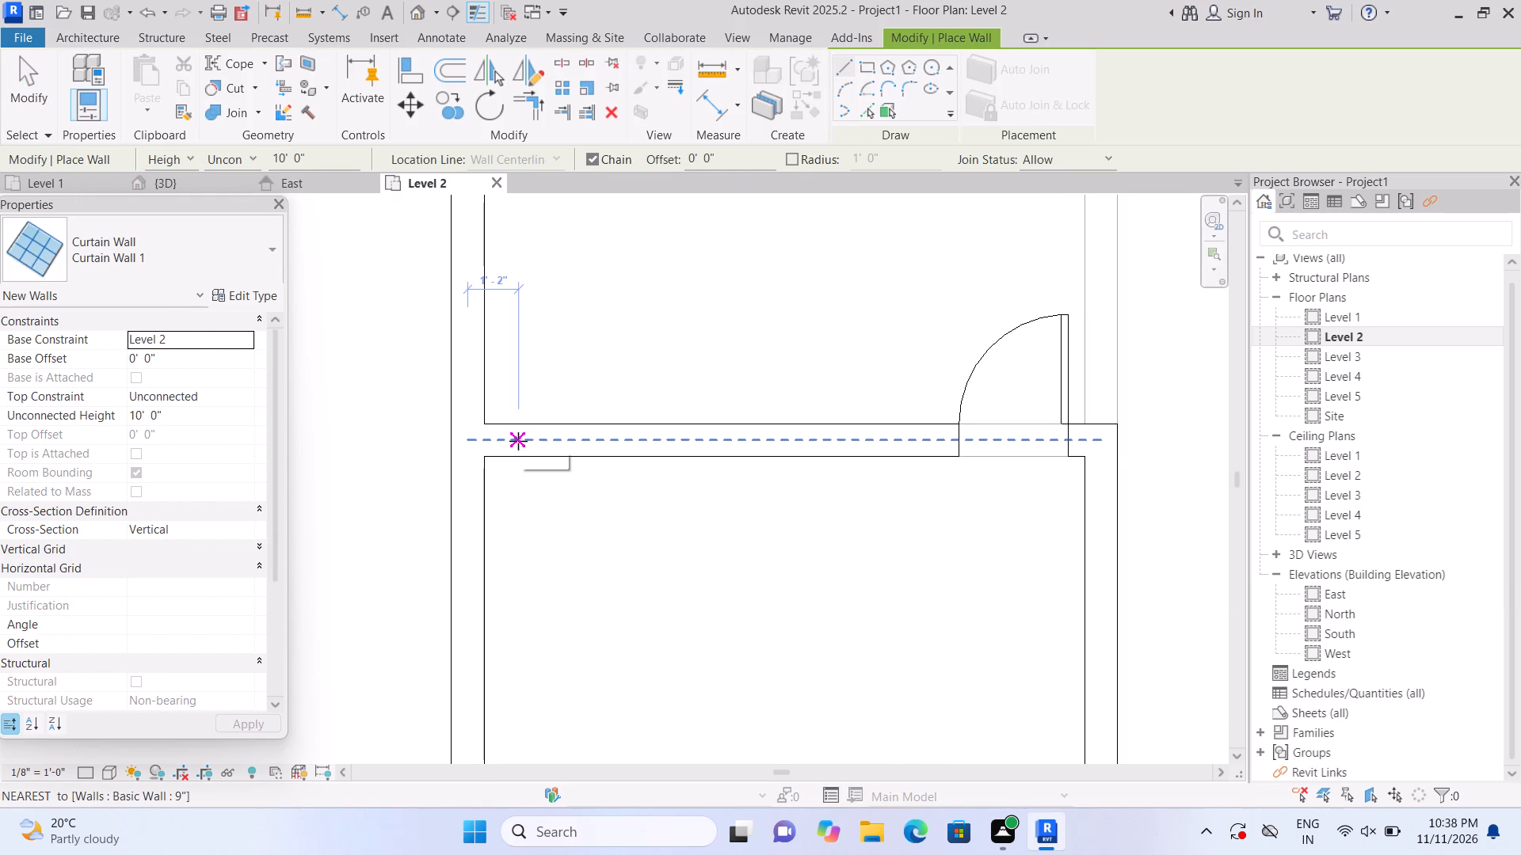
double_click(518, 441)
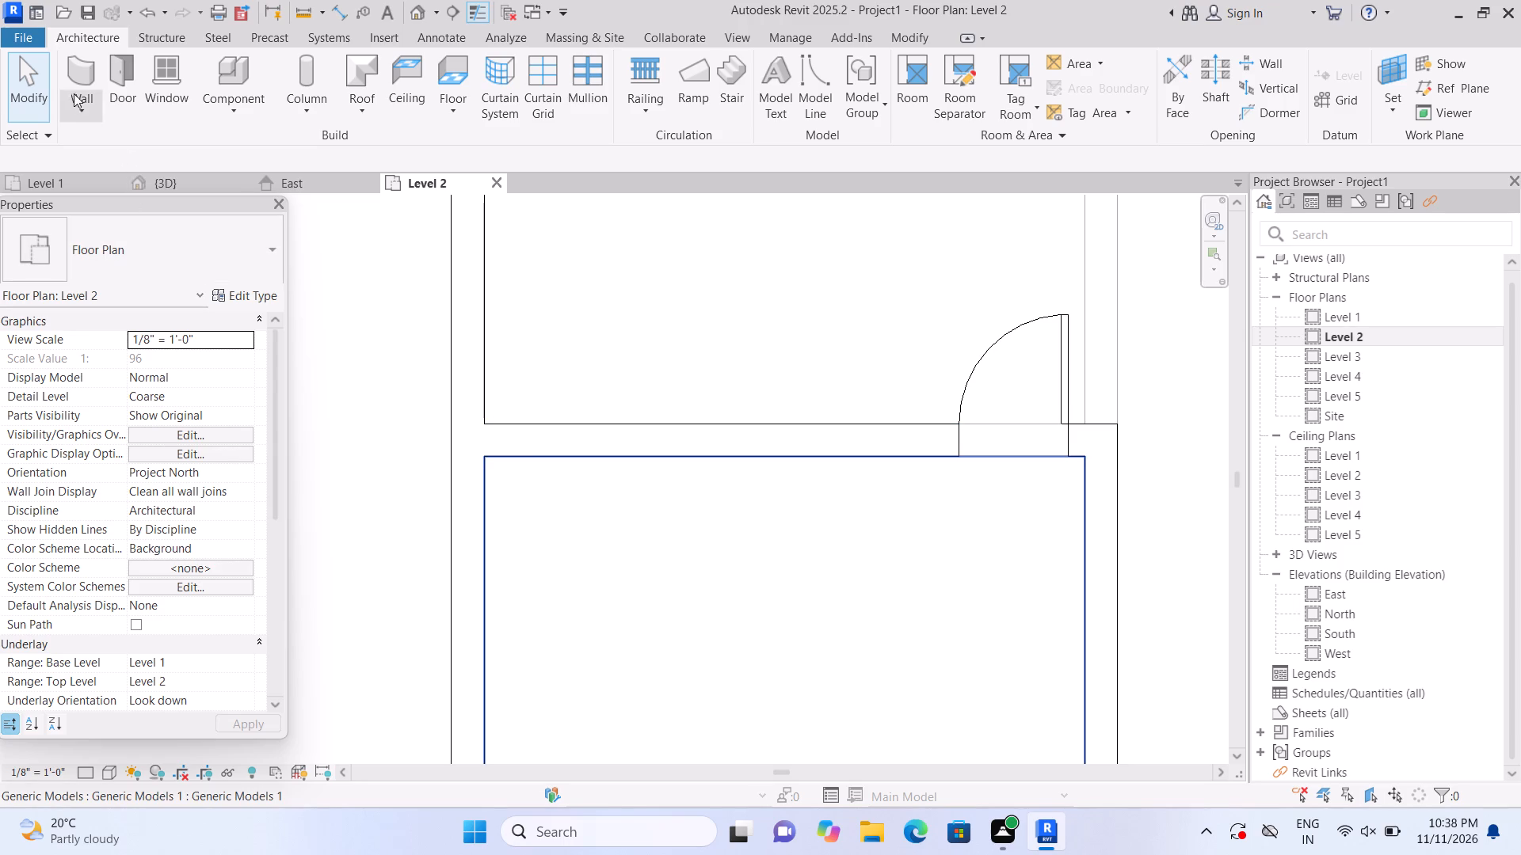
left_click(84, 75)
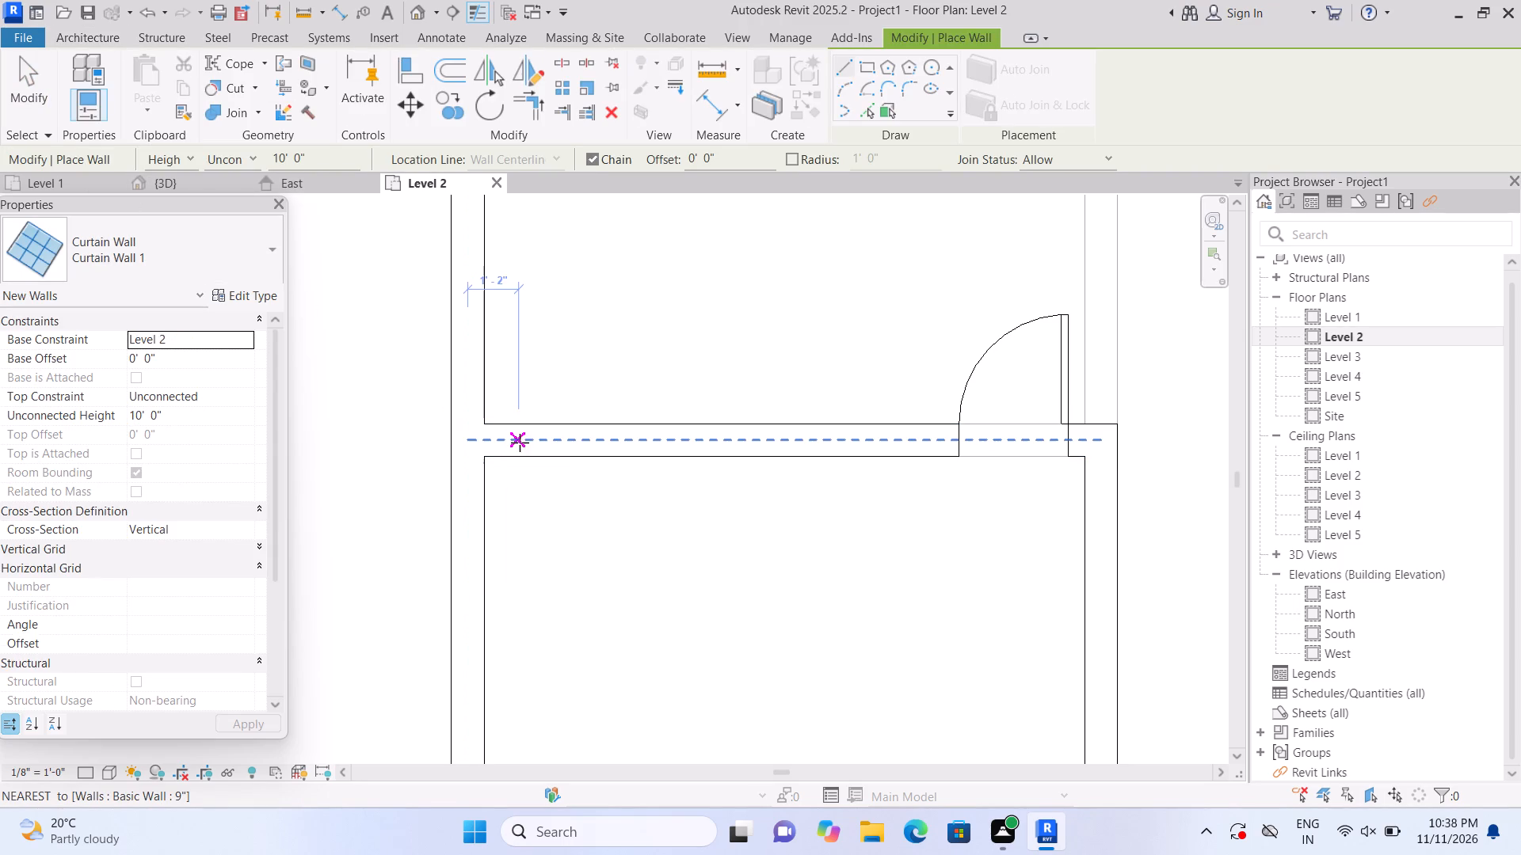
left_click(521, 437)
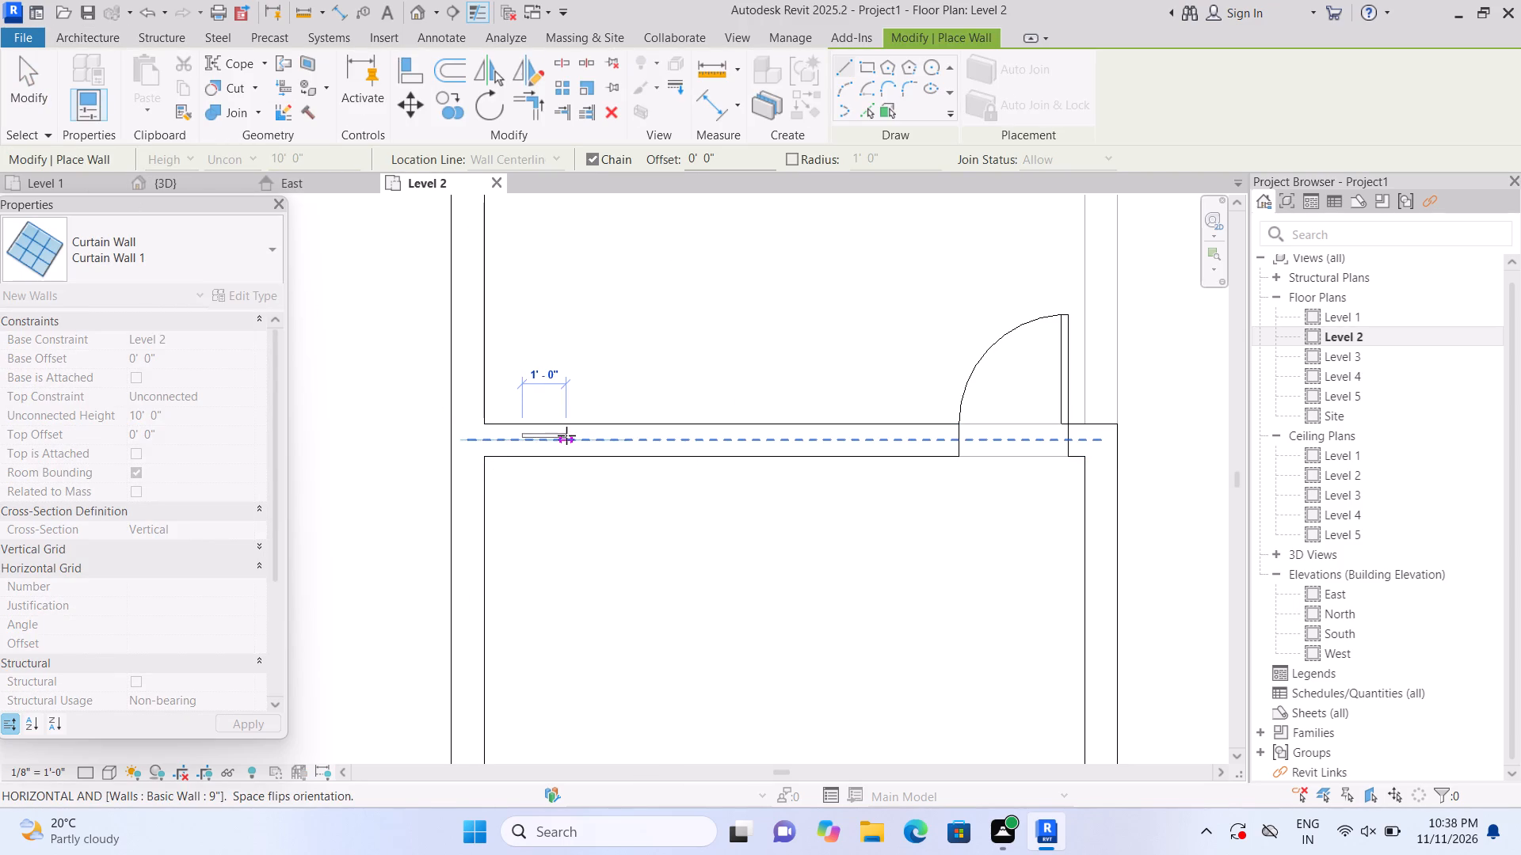
double_click(566, 435)
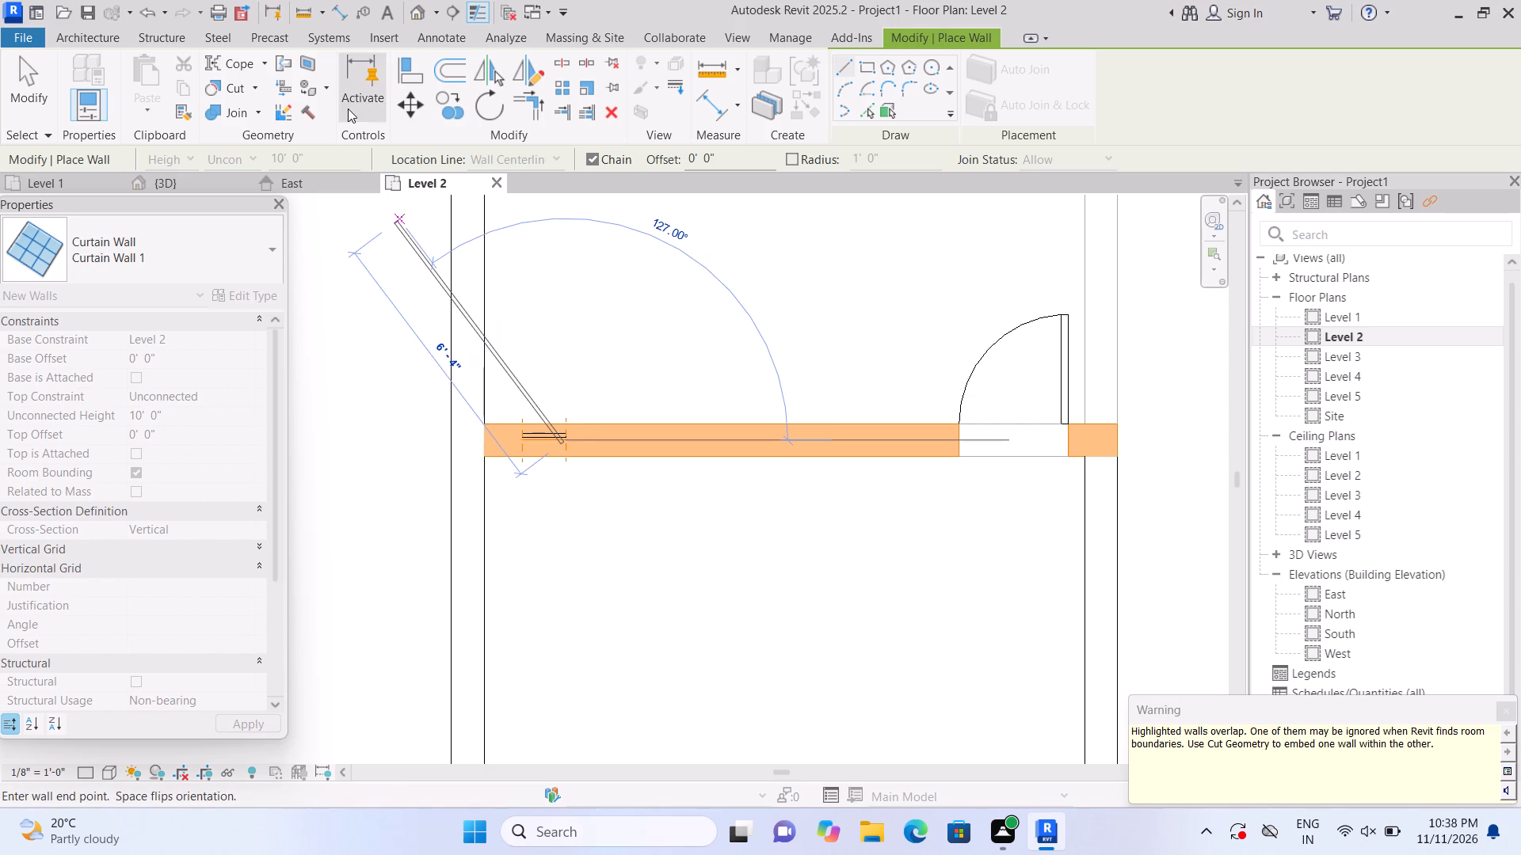
left_click(253, 84)
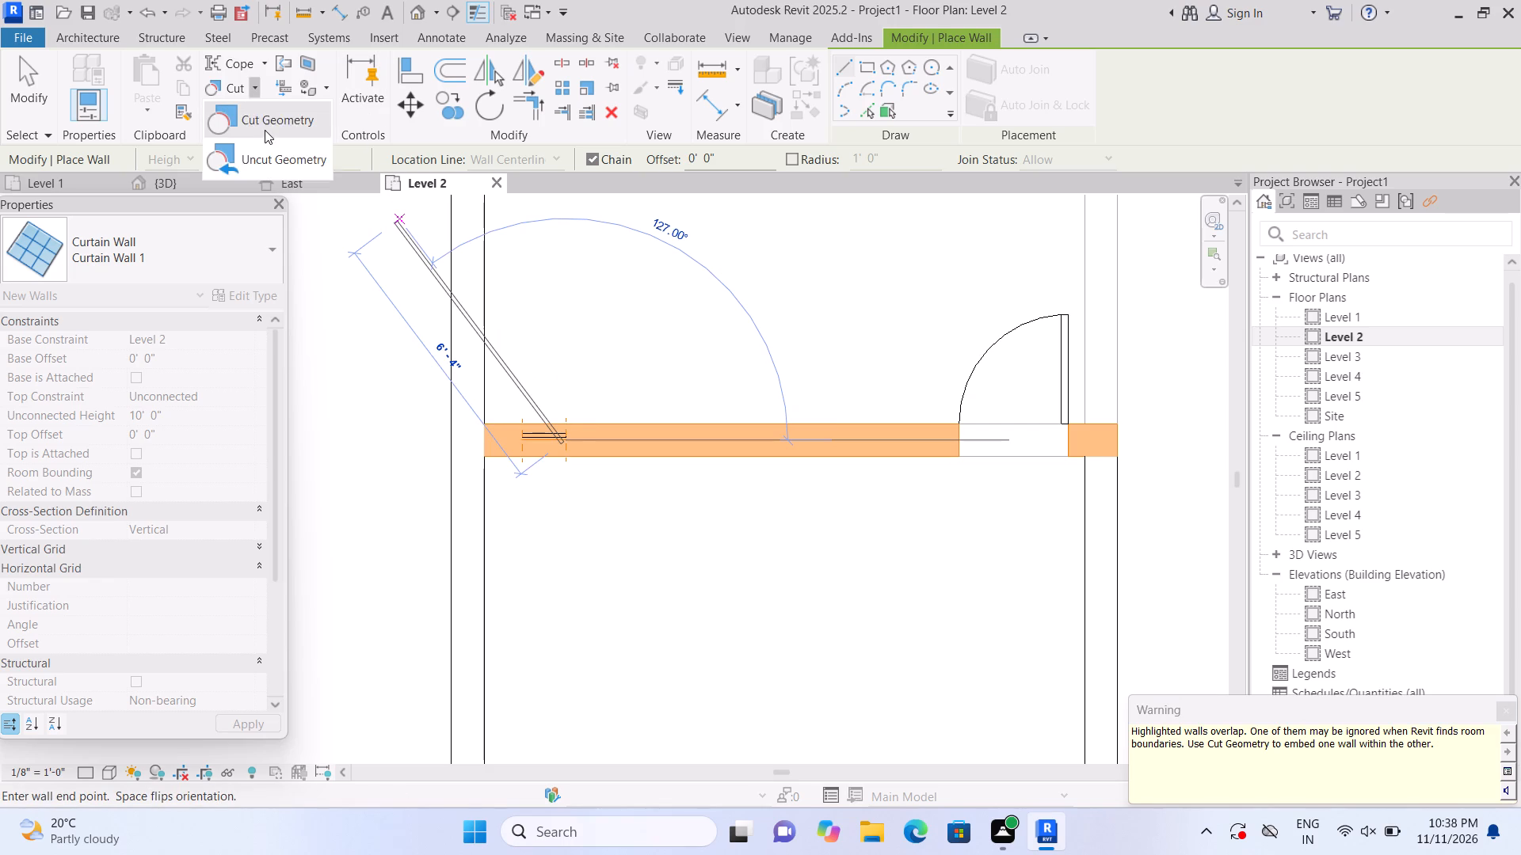
left_click(267, 130)
left_click(636, 443)
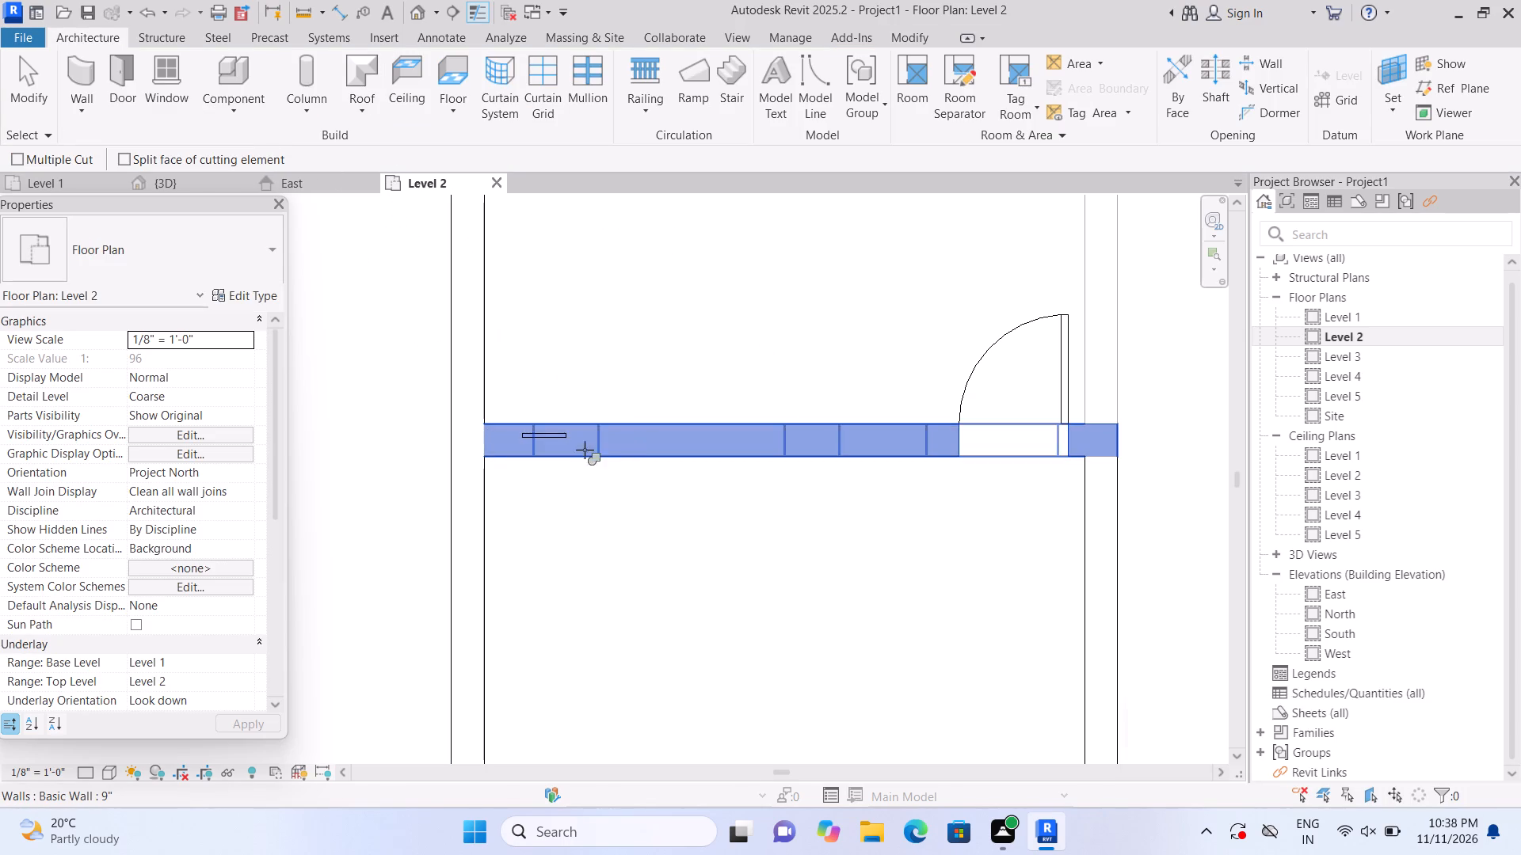
left_click(543, 432)
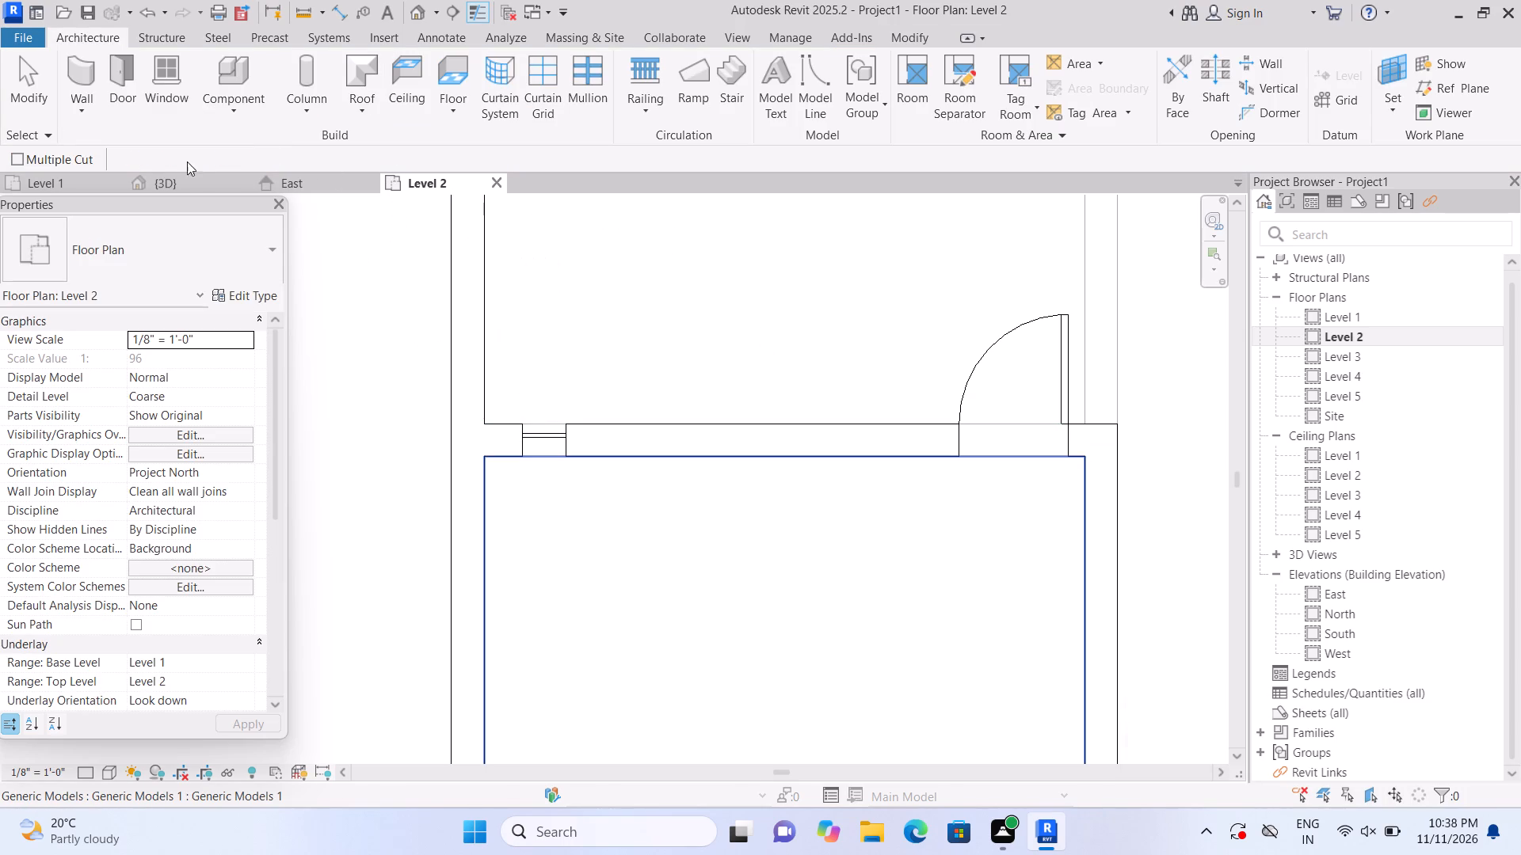
Draw a curtain wall segment about 1'-4" long in the same wall, about 5'-5" from its right end, and cut the wall around it.
double_click(89, 78)
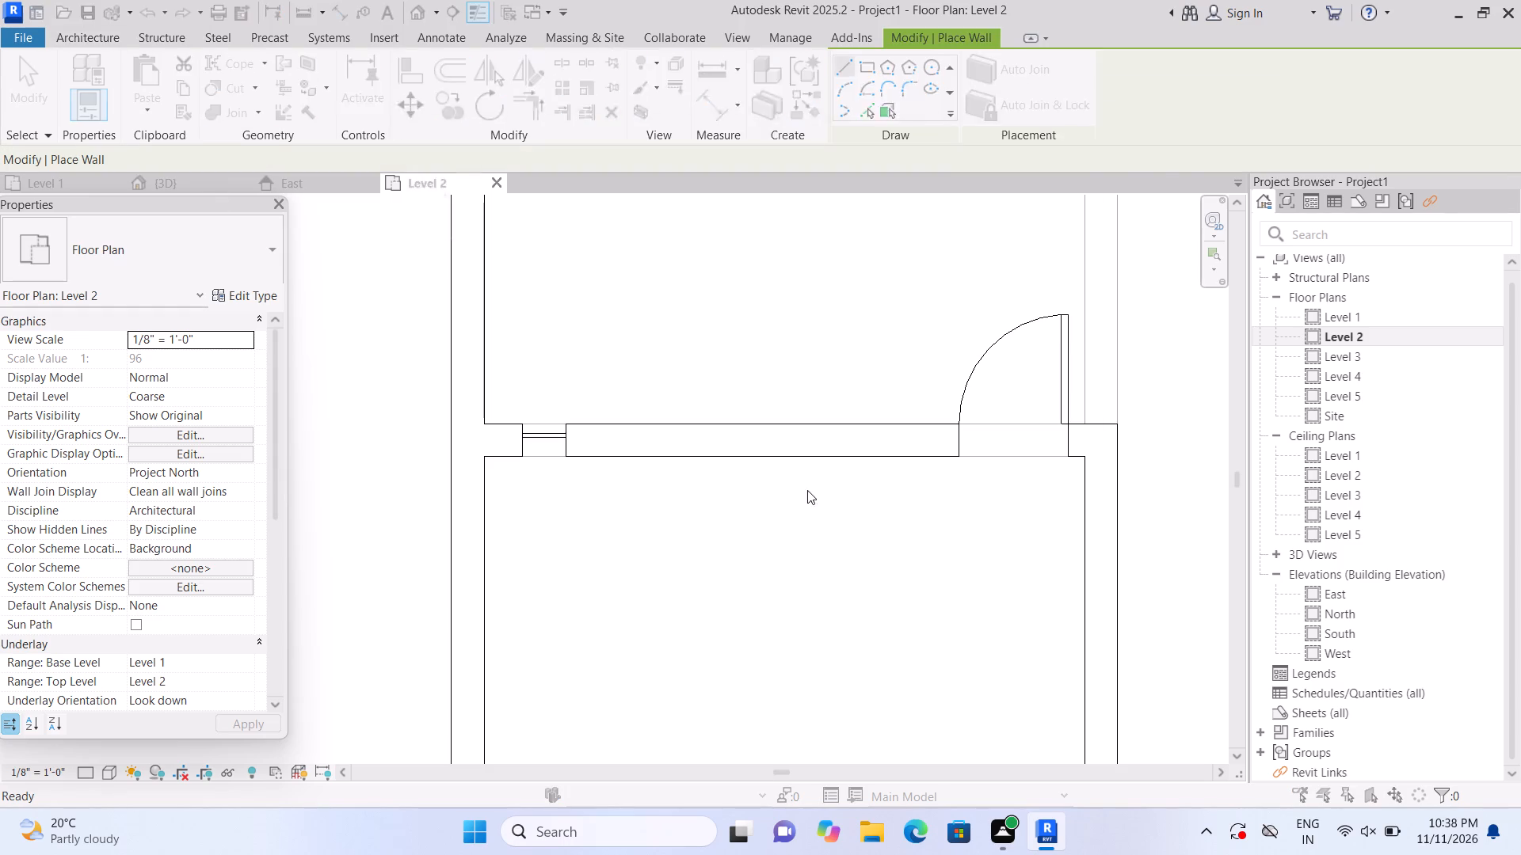
left_click(1127, 99)
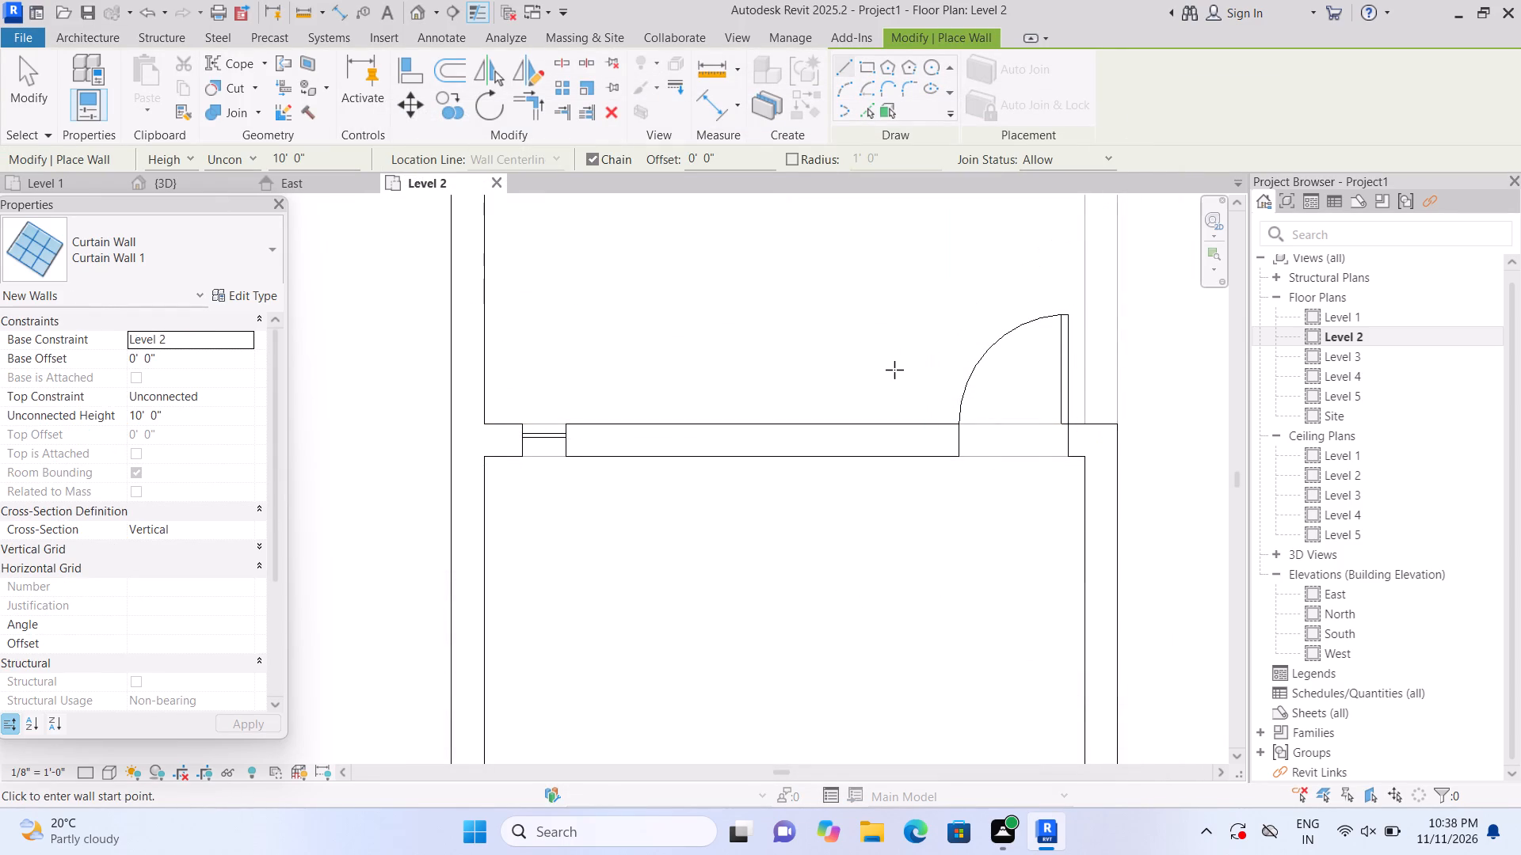
middle_click_drag(890, 370, 870, 370)
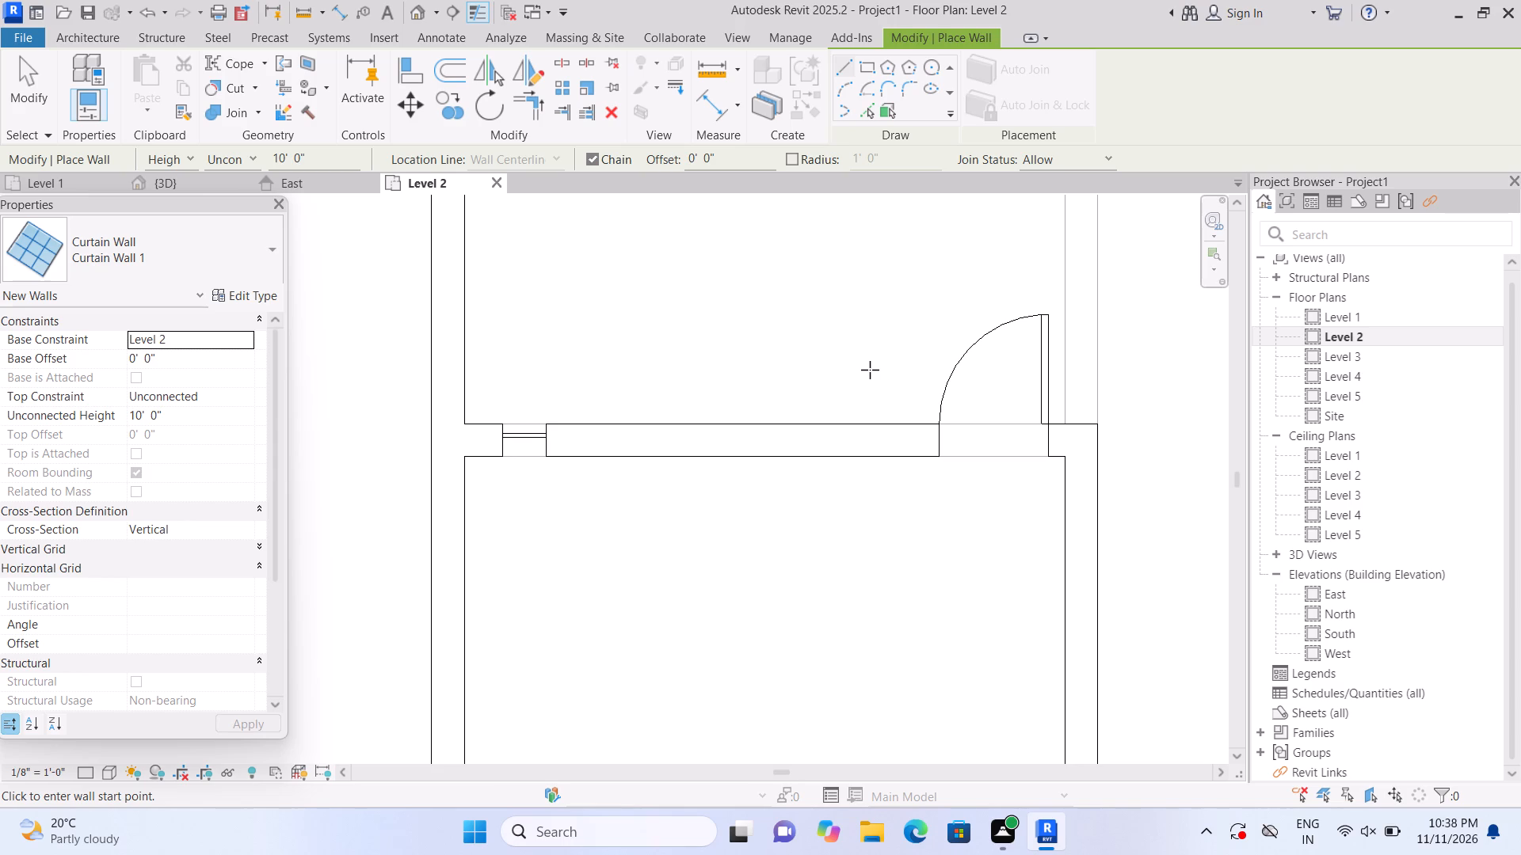
left_click(845, 434)
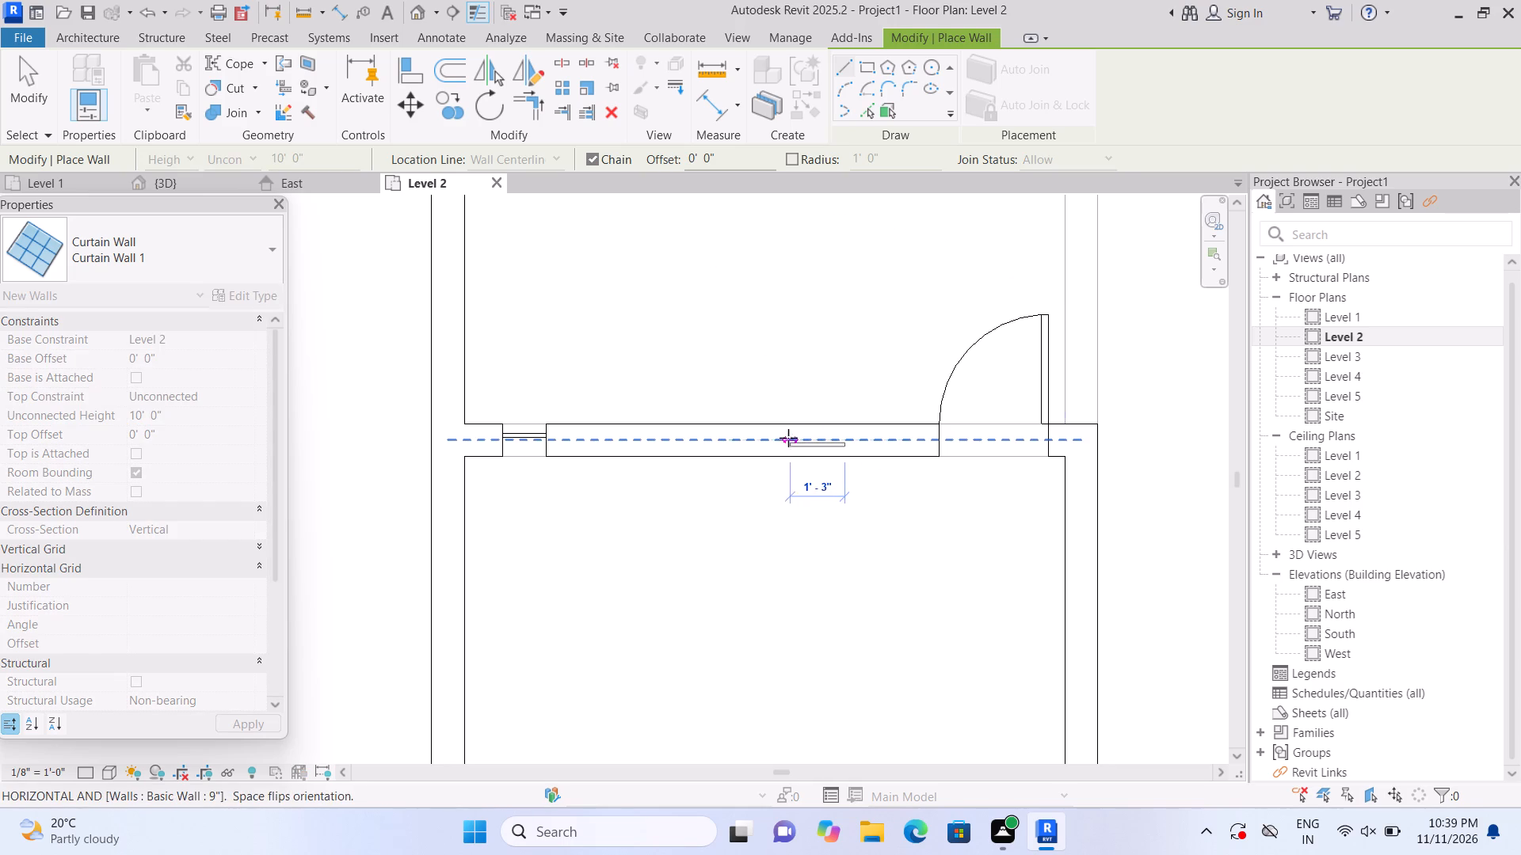
left_click(788, 439)
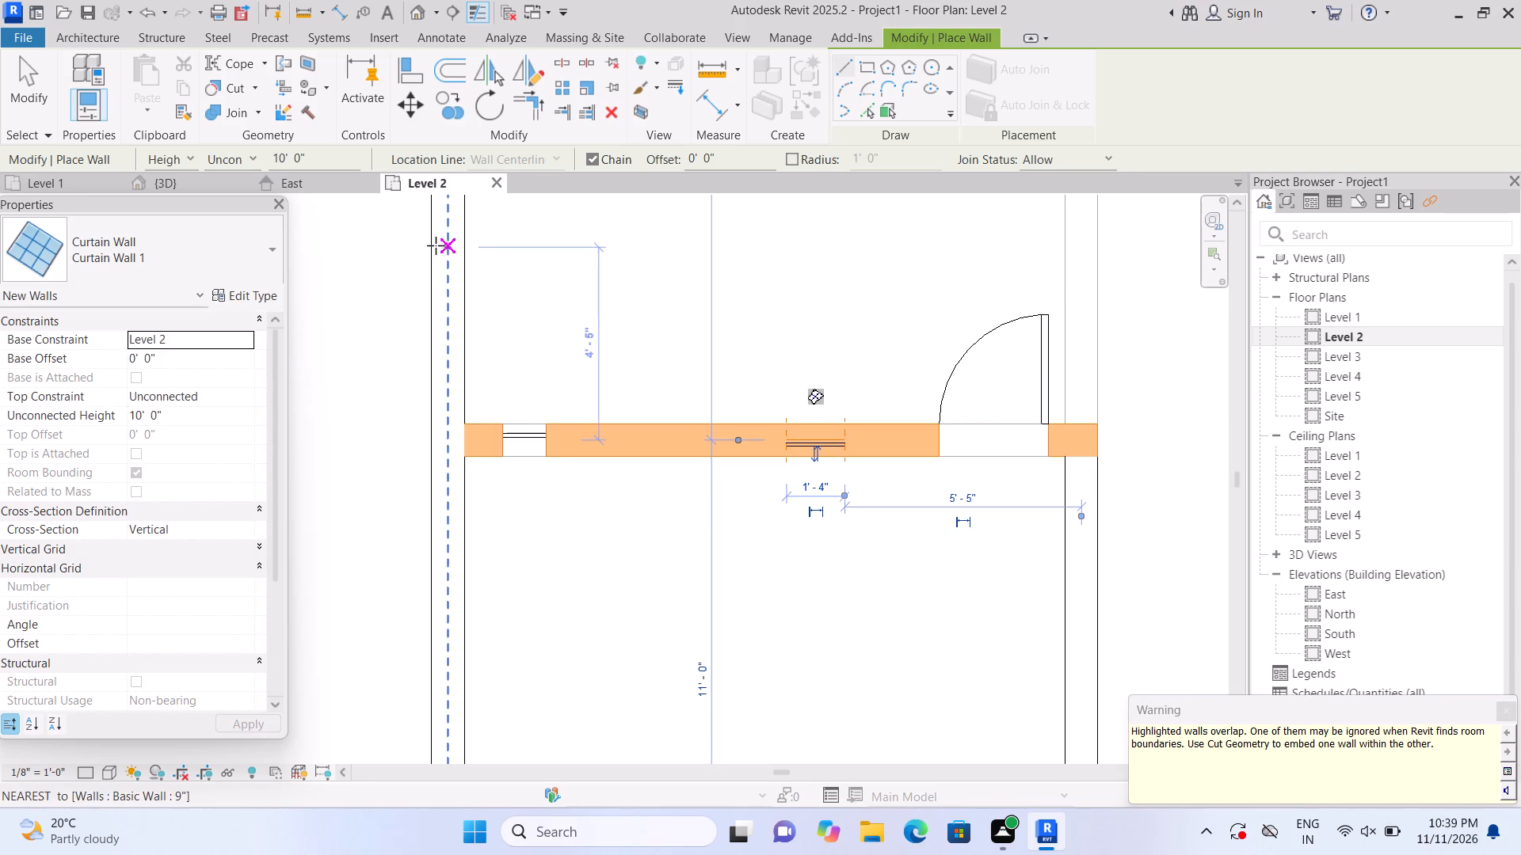
left_click(253, 89)
left_click(260, 111)
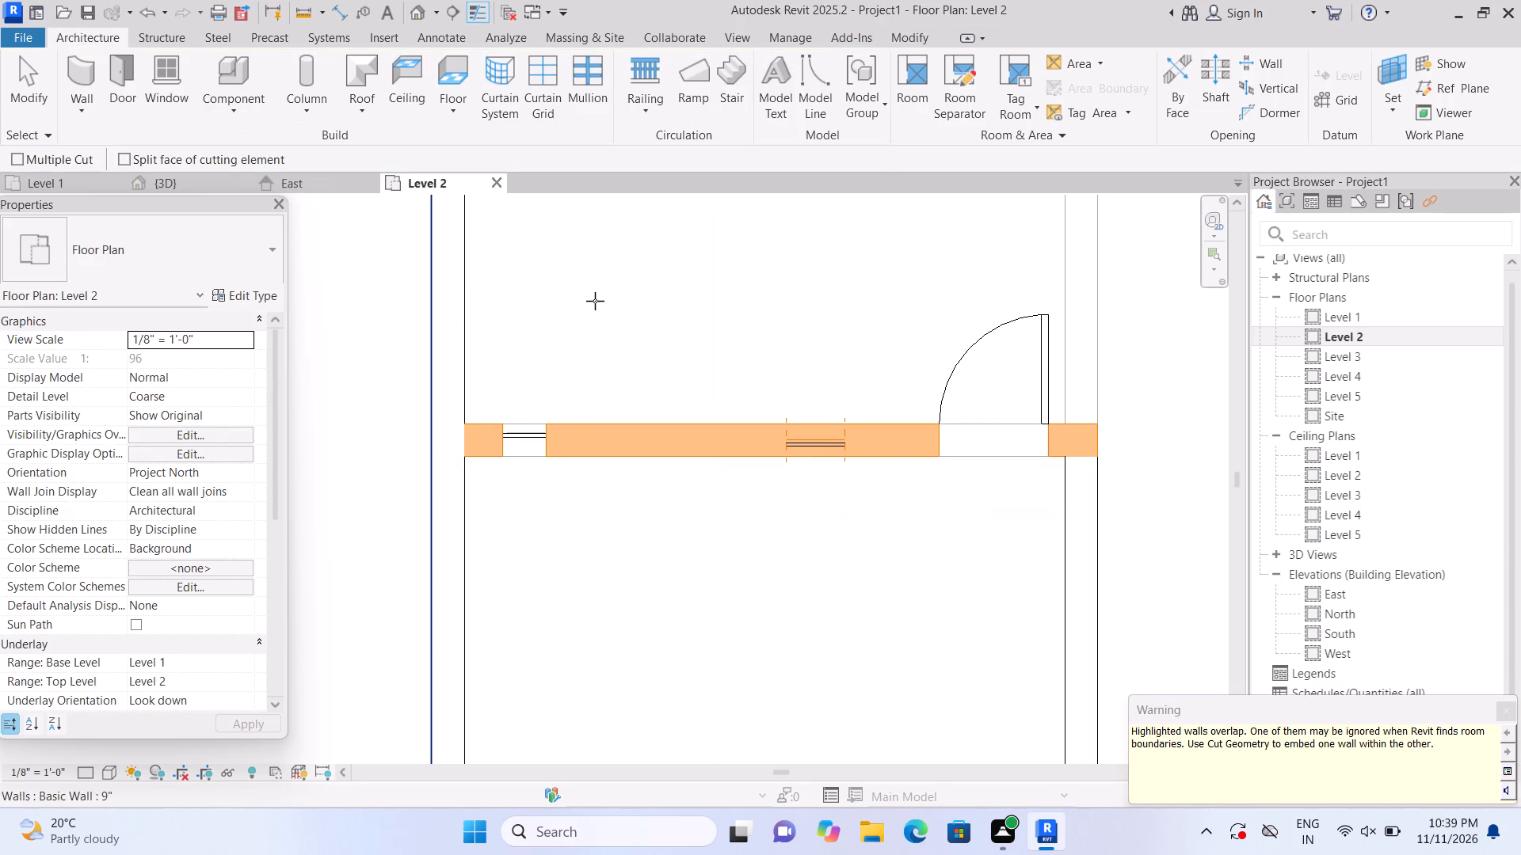
left_click(673, 431)
left_click(830, 437)
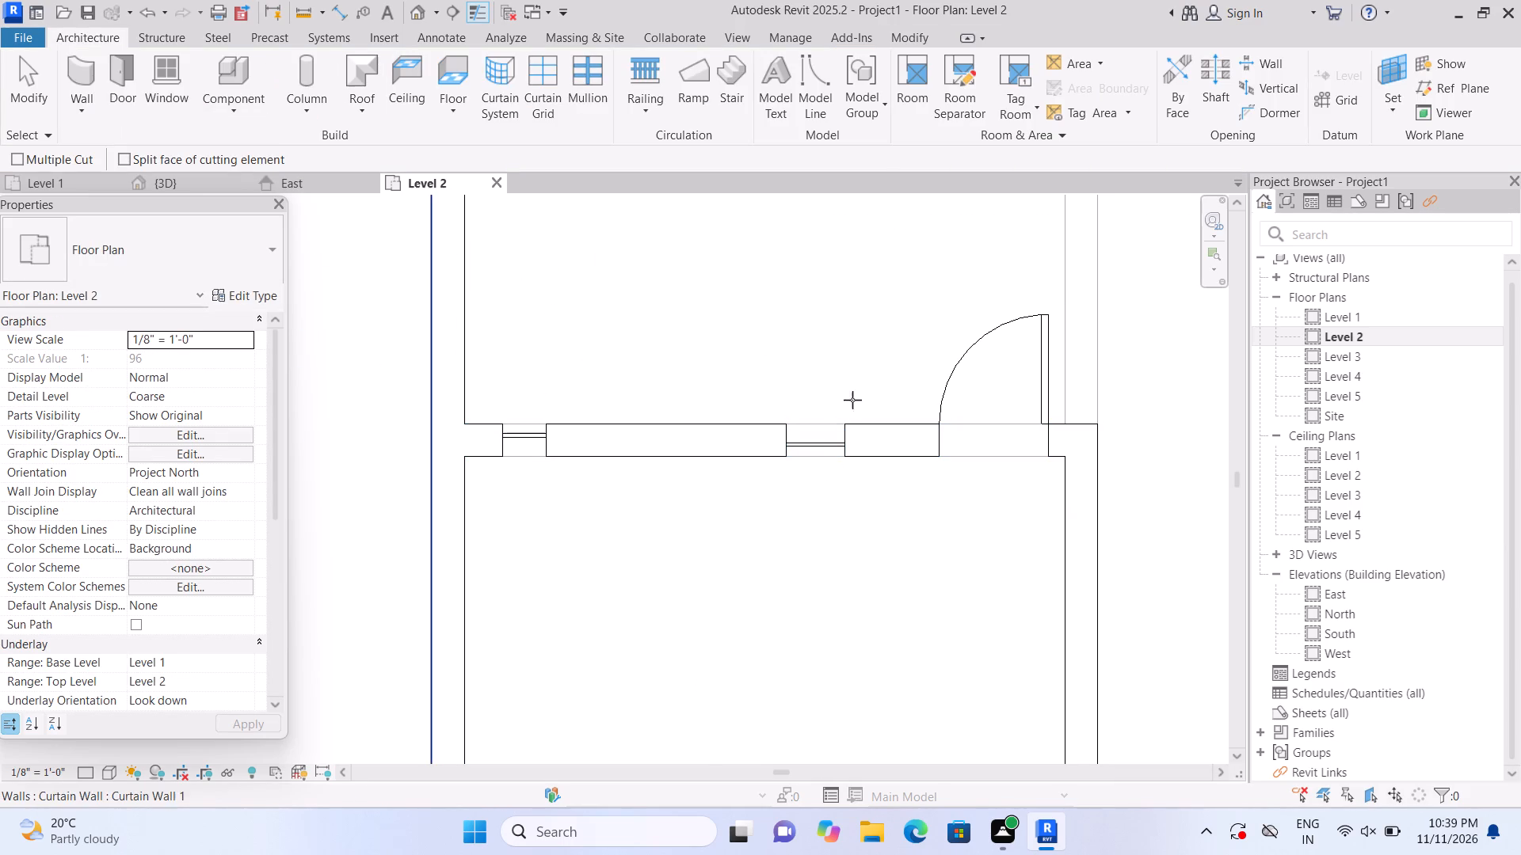
Draw a 6'-0" curtain wall in the bottom exterior wall, about 4'-6" from the inner corner, and cut the host wall with it.
scroll(849, 361, "down", 4)
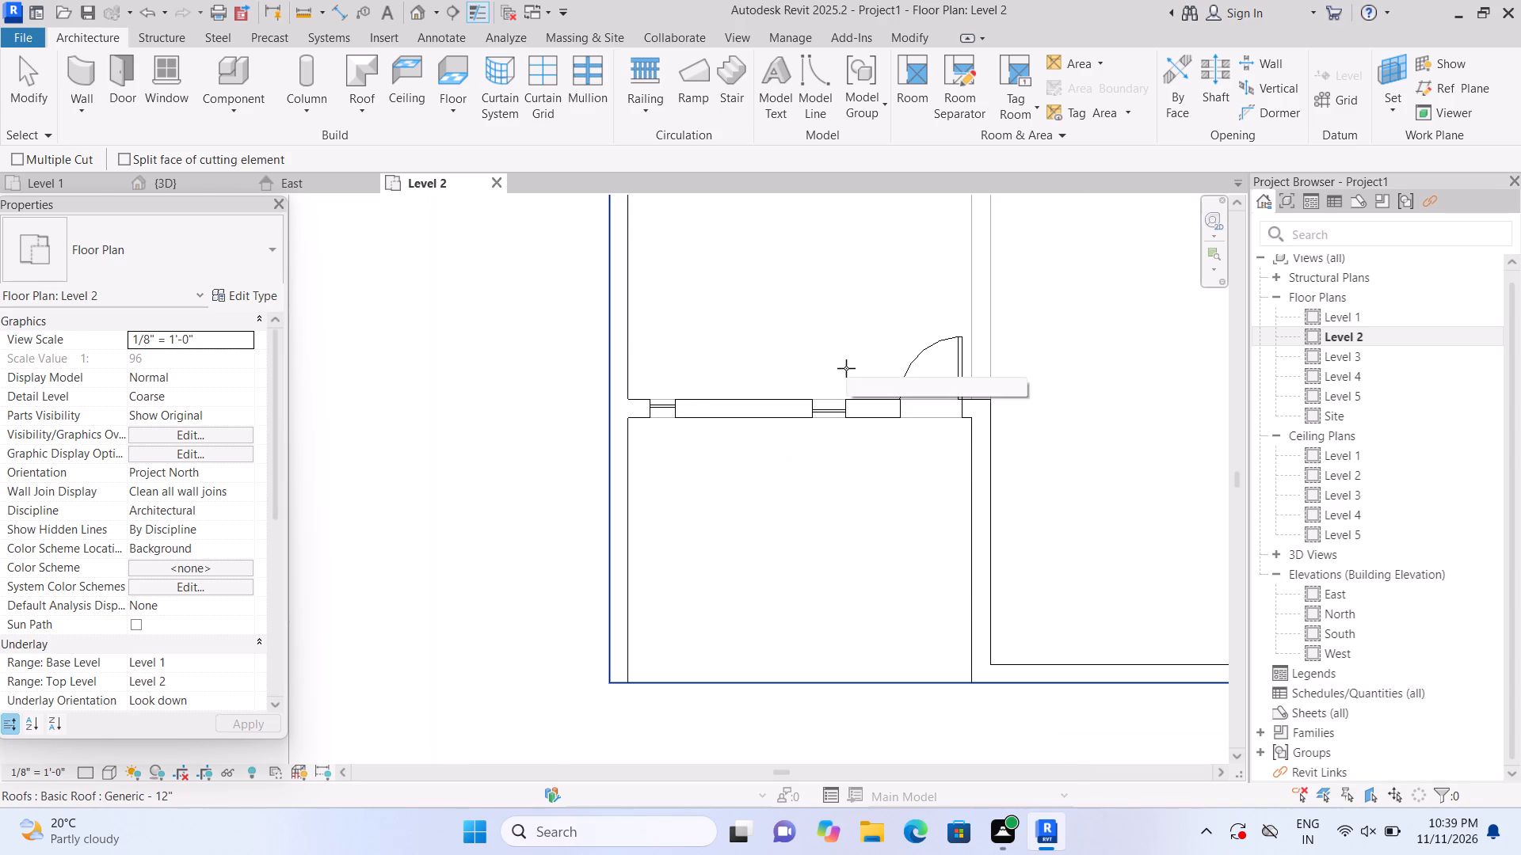
scroll(846, 368, "down", 2)
middle_click_drag(1104, 478, 688, 435)
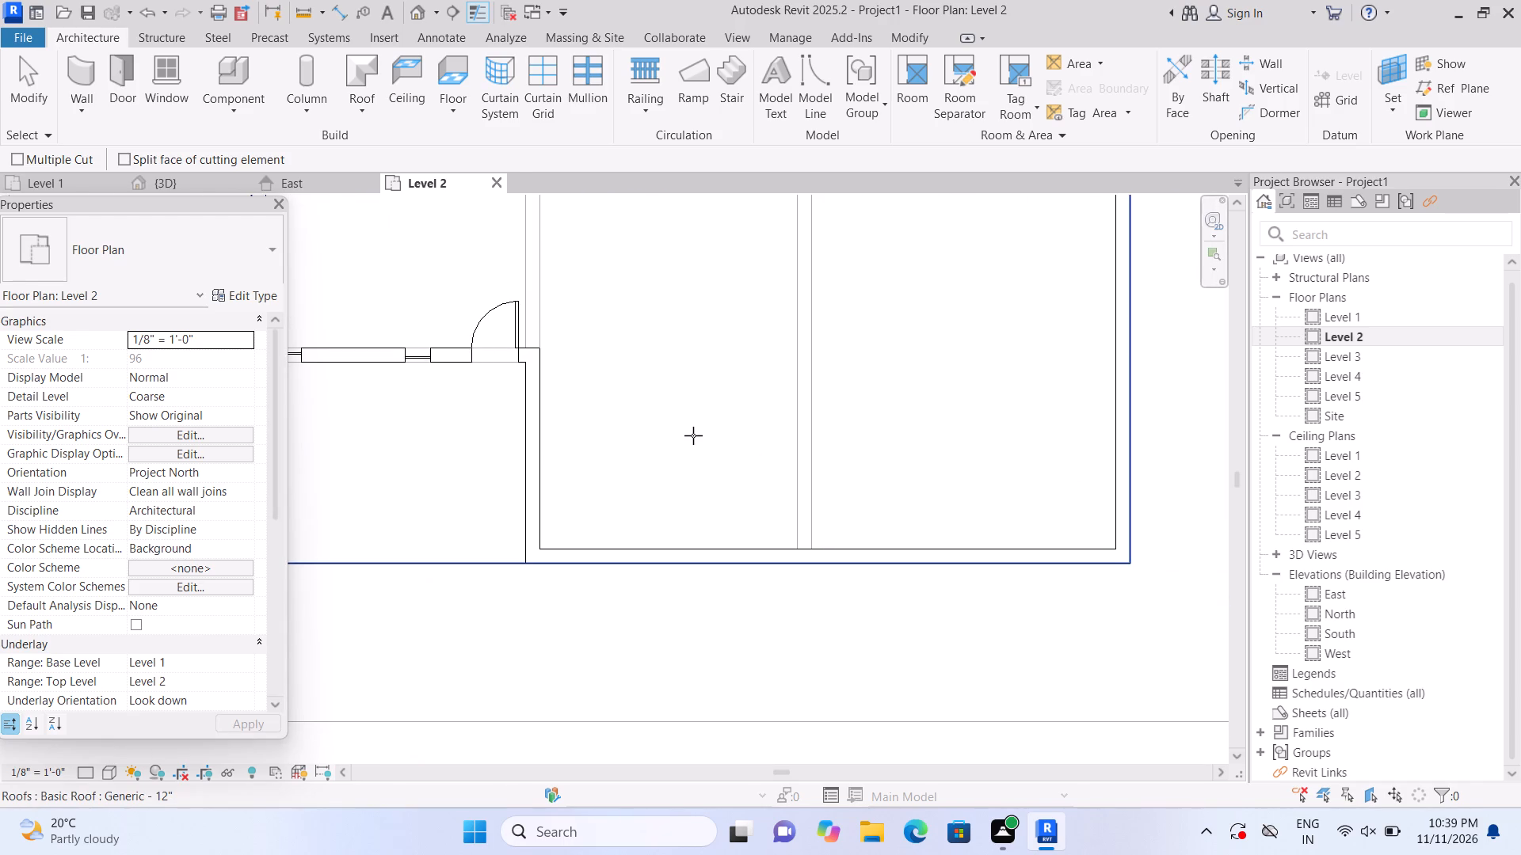
scroll(693, 435, "down", 2)
middle_click_drag(716, 425, 826, 408)
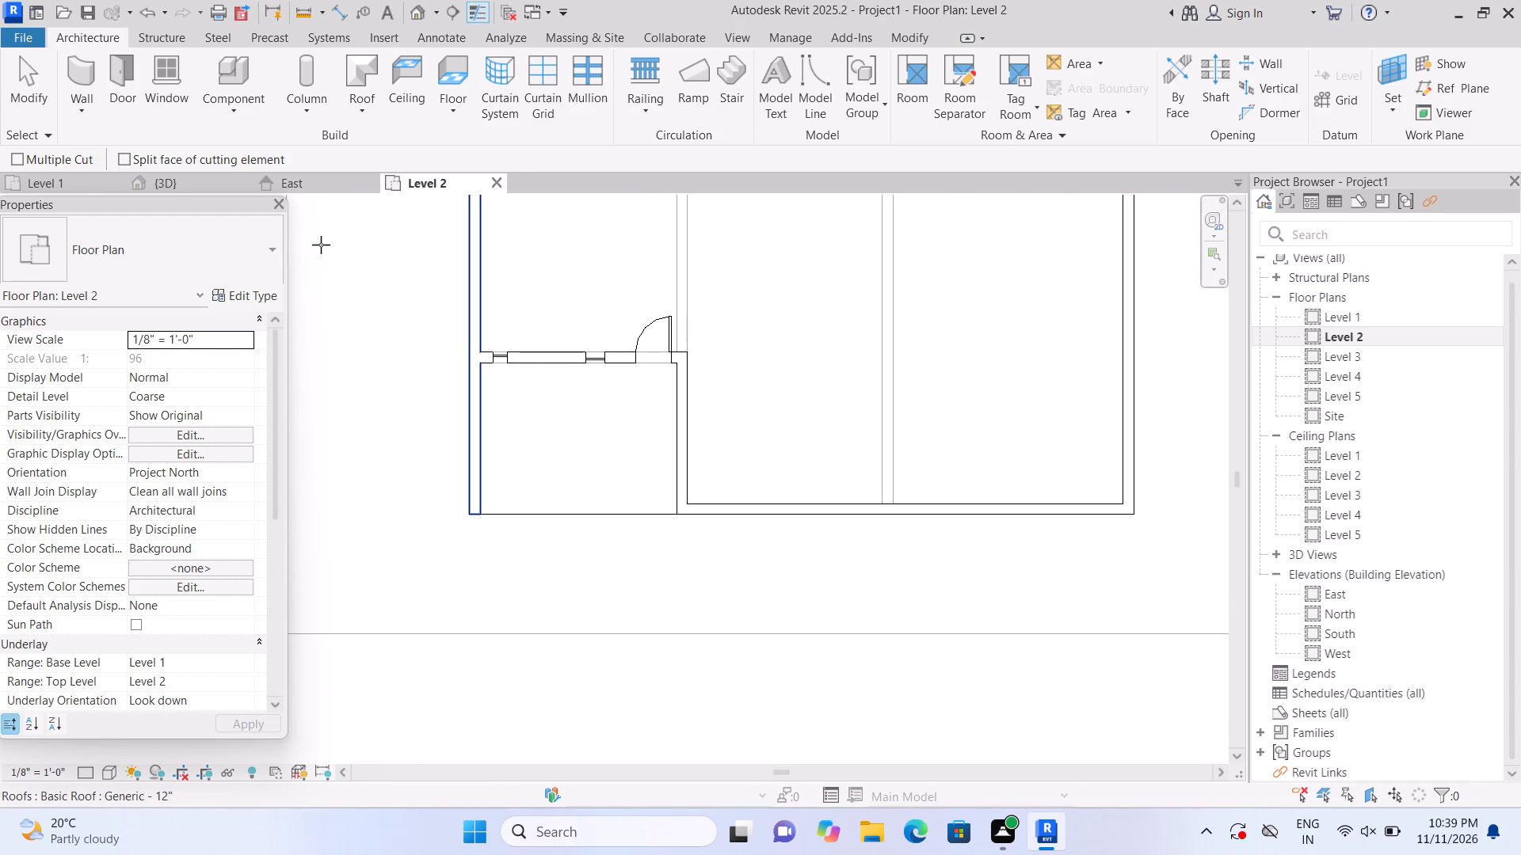
left_click(94, 78)
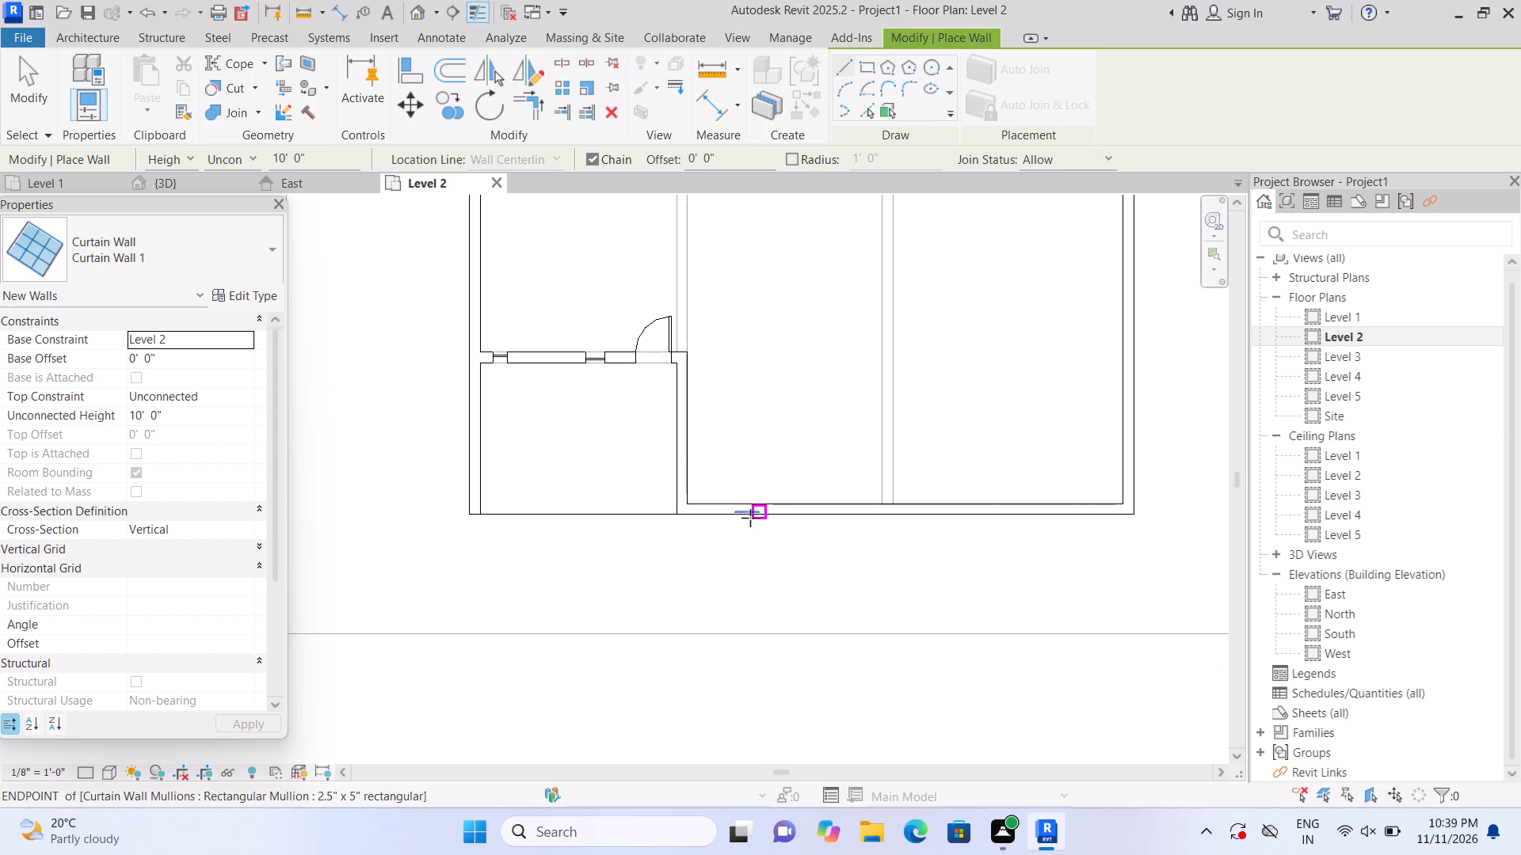
left_click(749, 516)
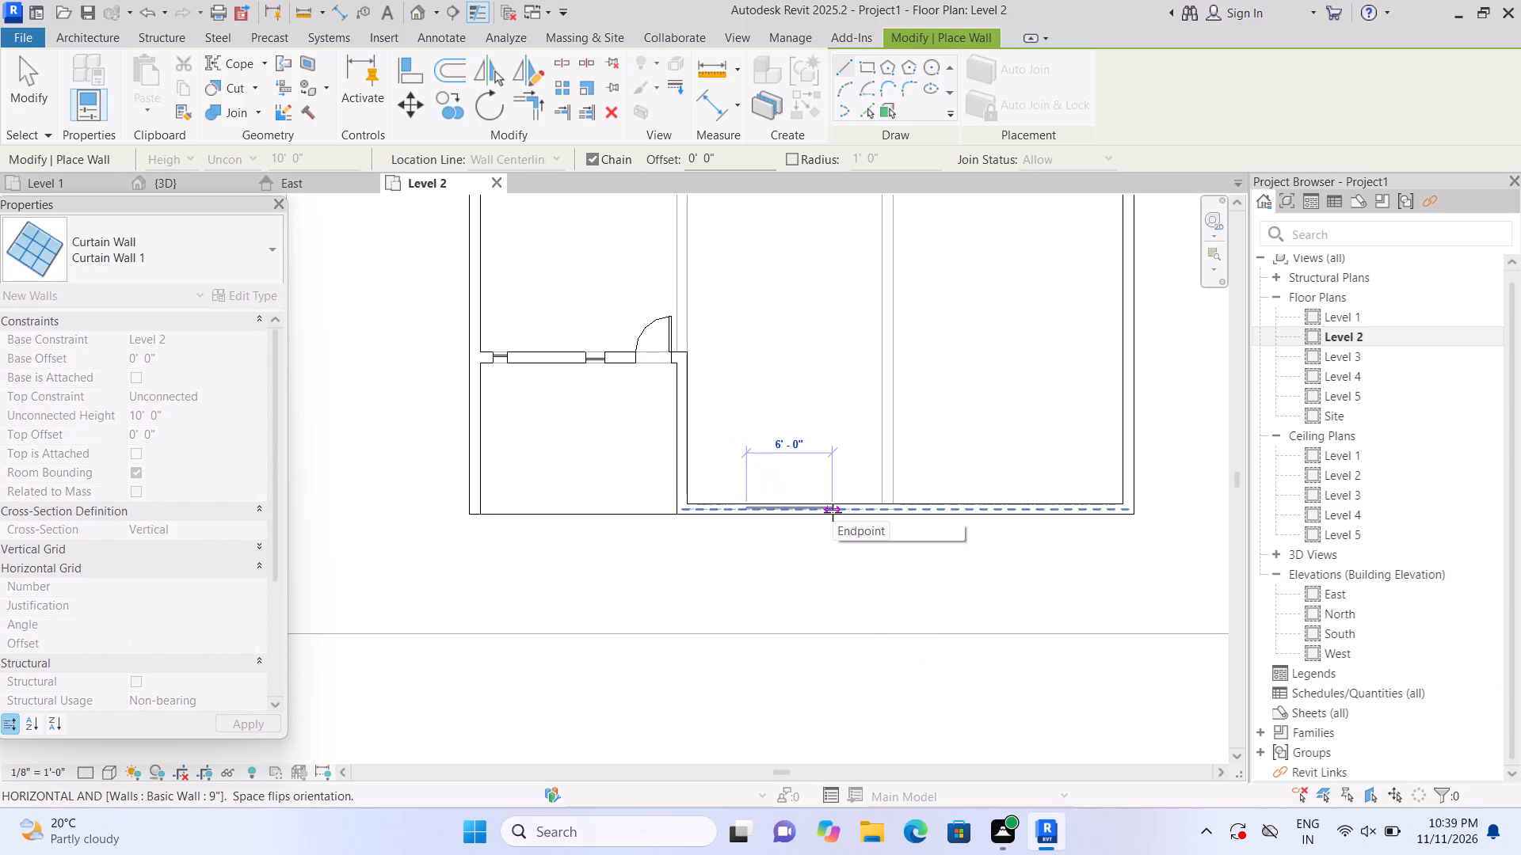
left_click(833, 512)
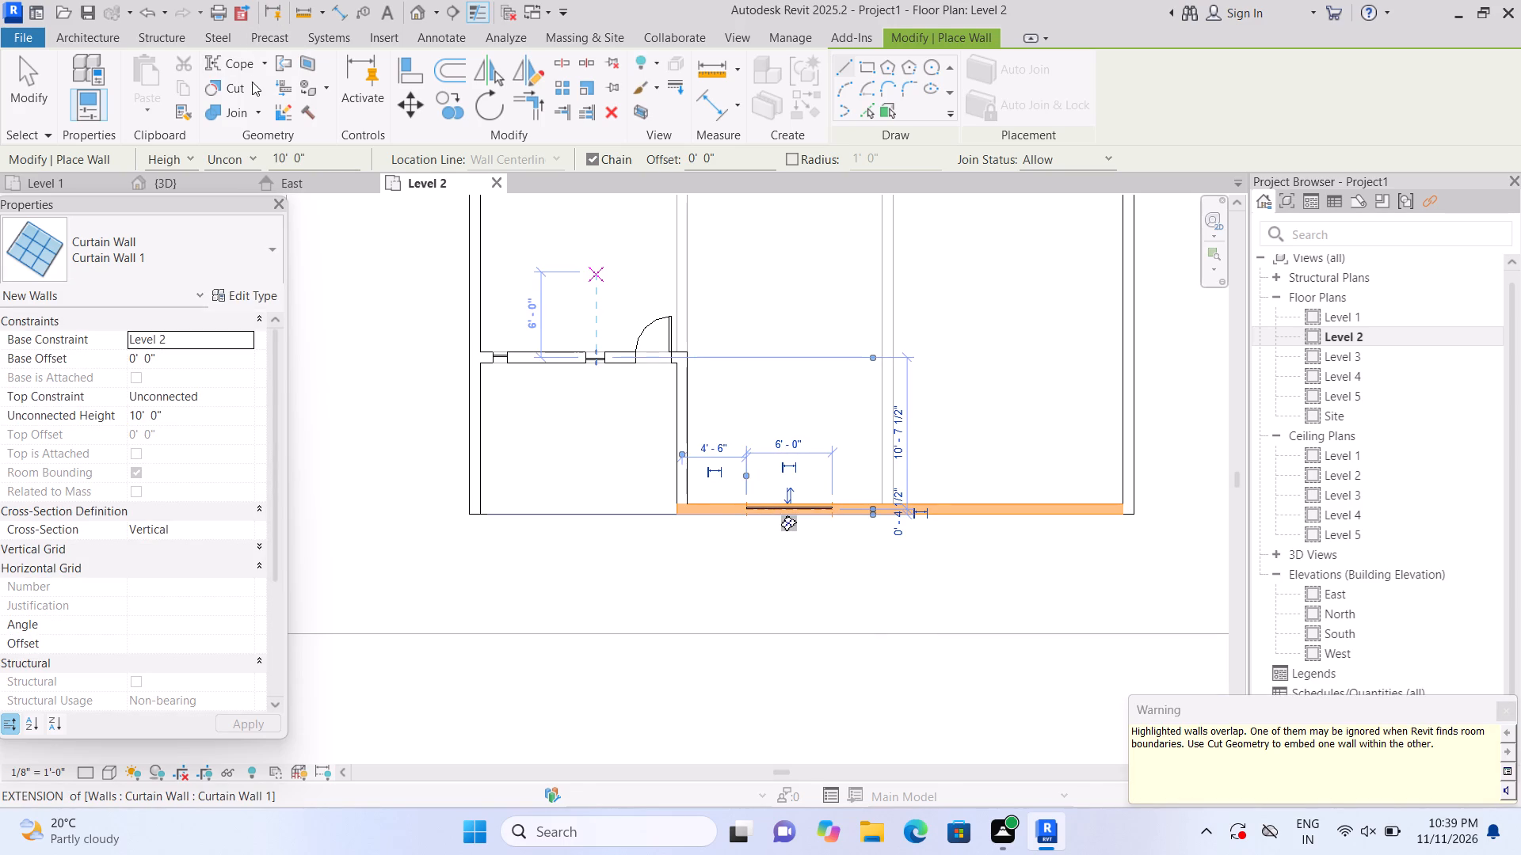
left_click(252, 82)
left_click(260, 116)
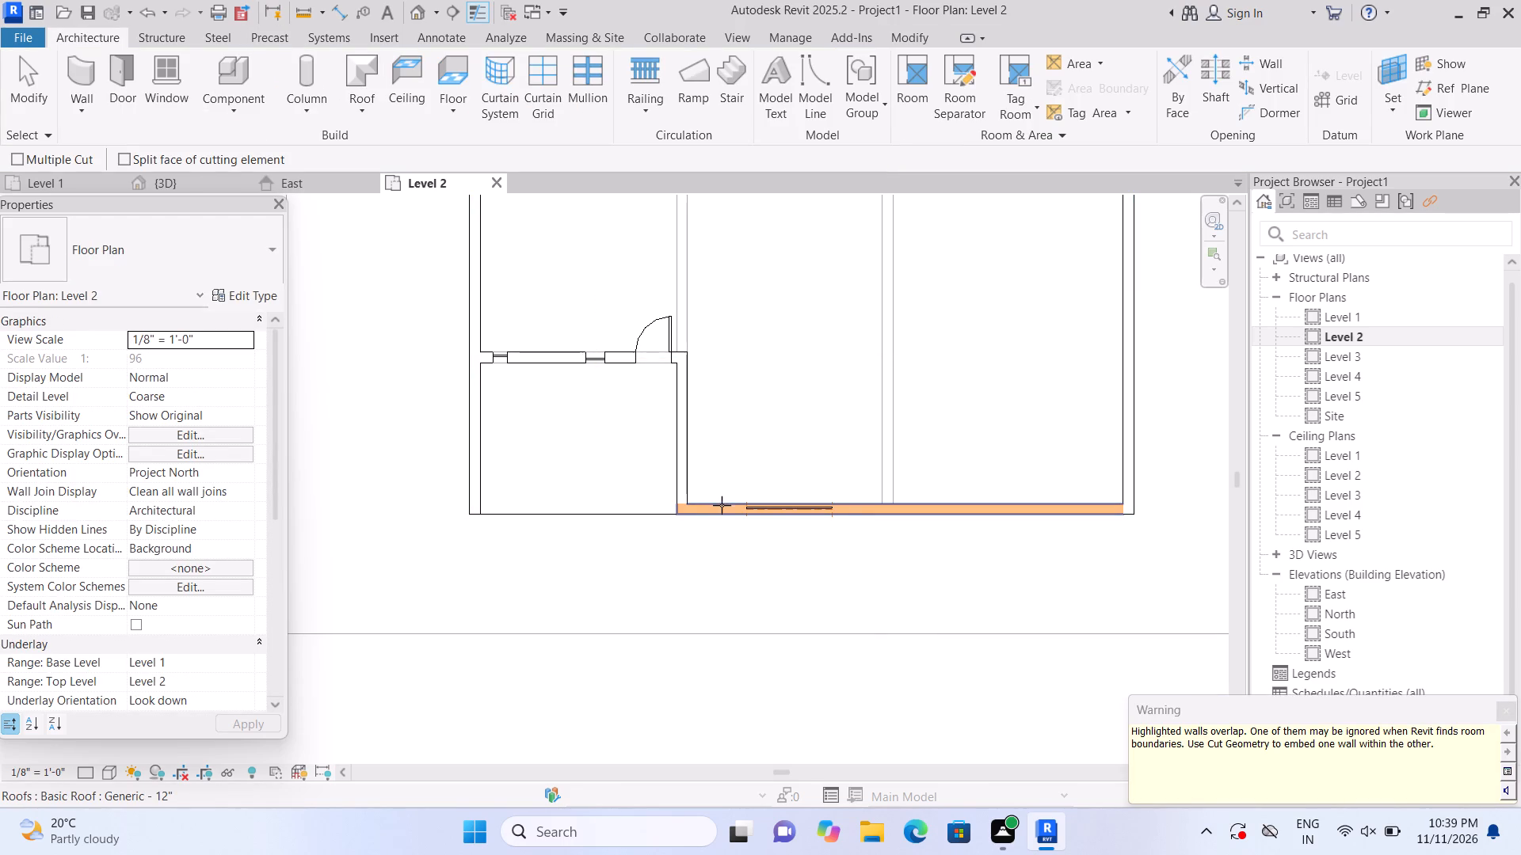
left_click(720, 508)
left_click(772, 511)
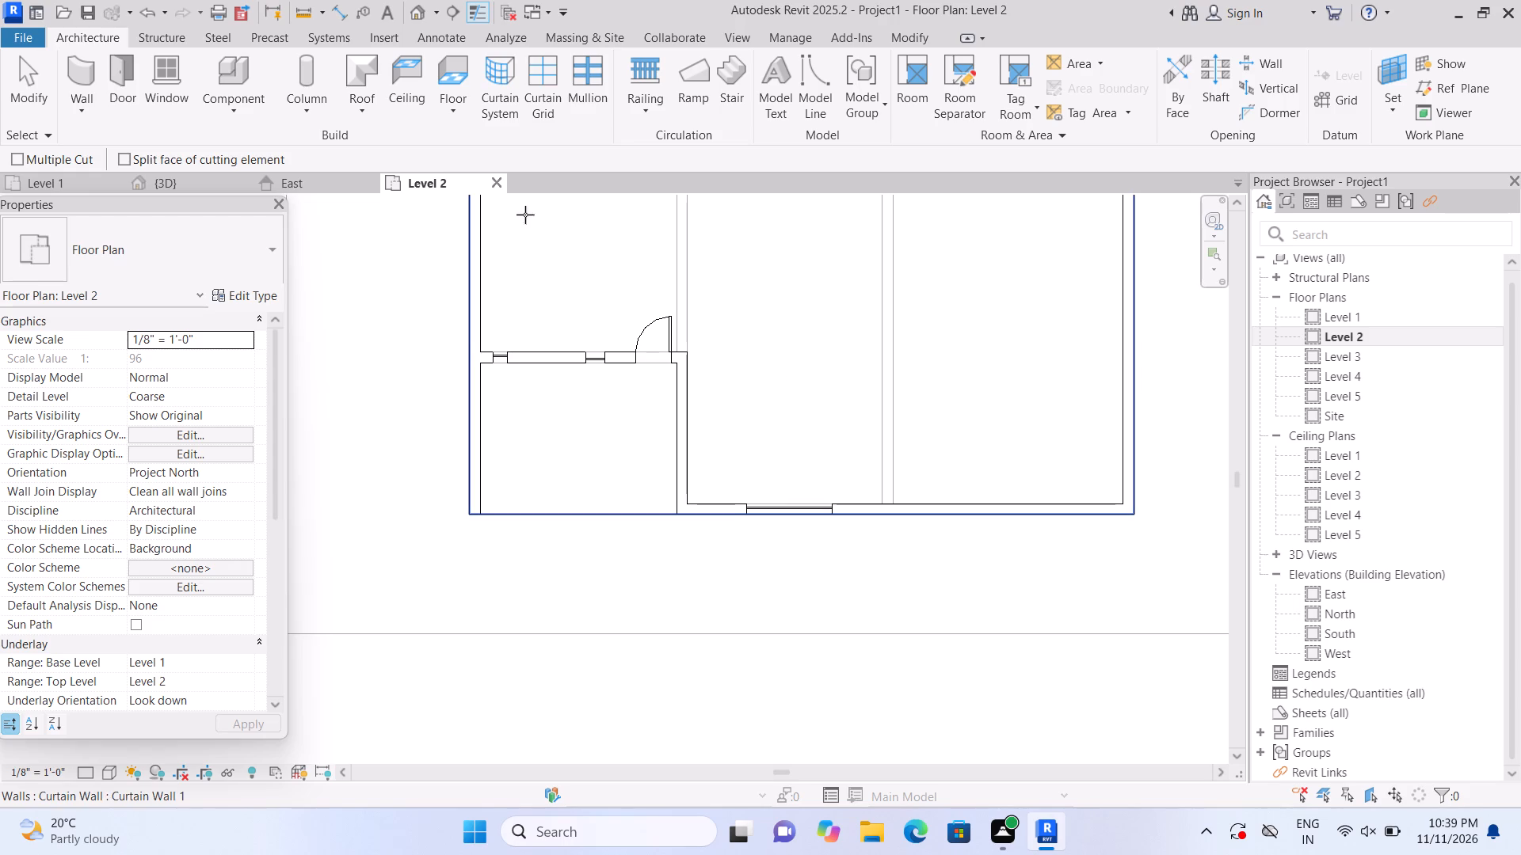
Draw a 5'-0" Curtain Wall 1 segment in the bottom exterior wall, about 5'-6" past the underlaid partition, and cut the host wall with it.
left_click(84, 70)
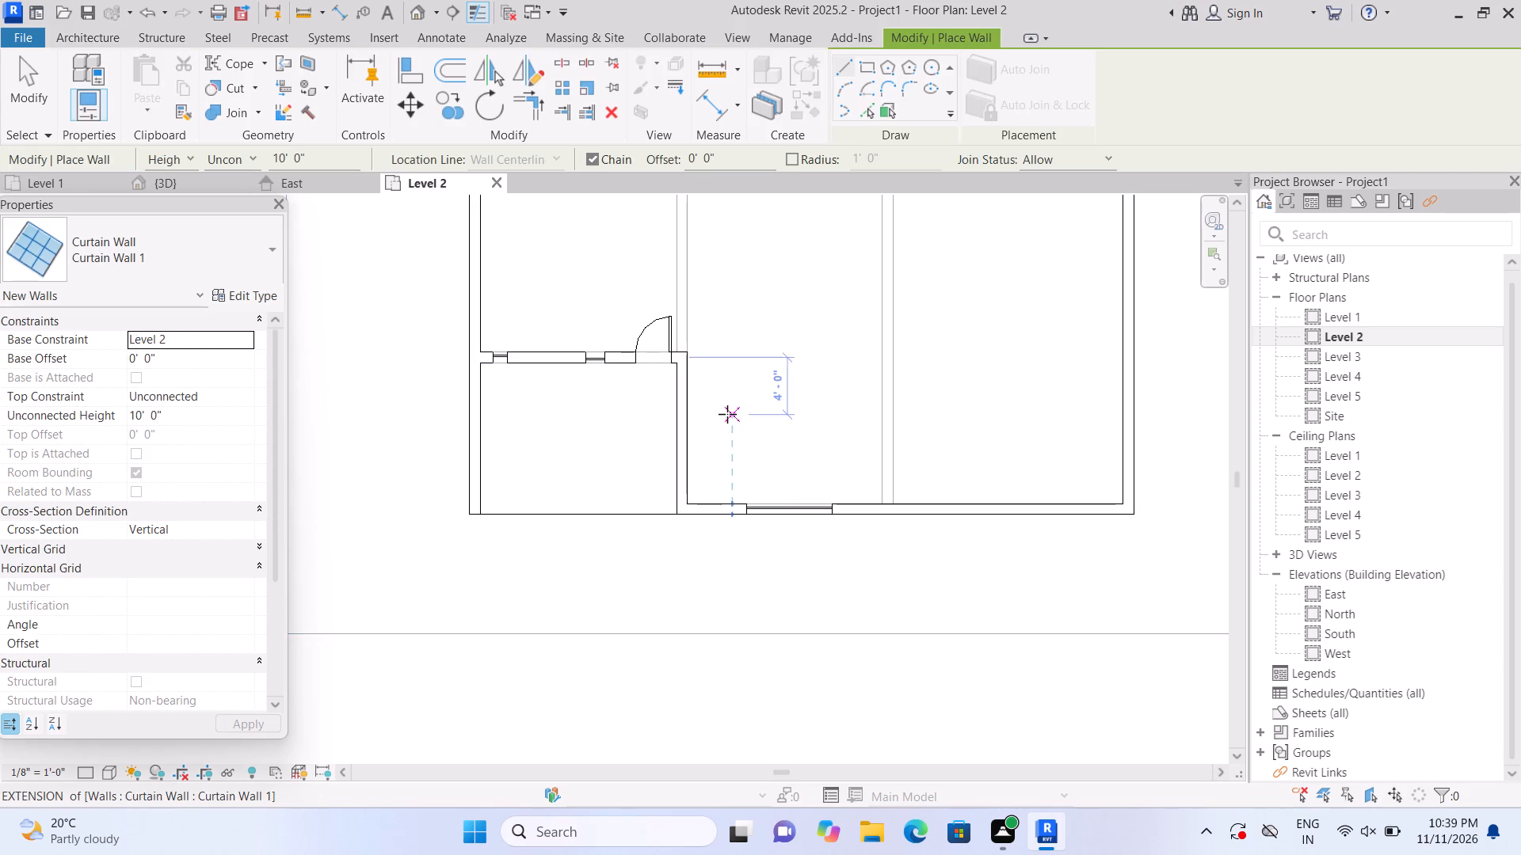
left_click(963, 507)
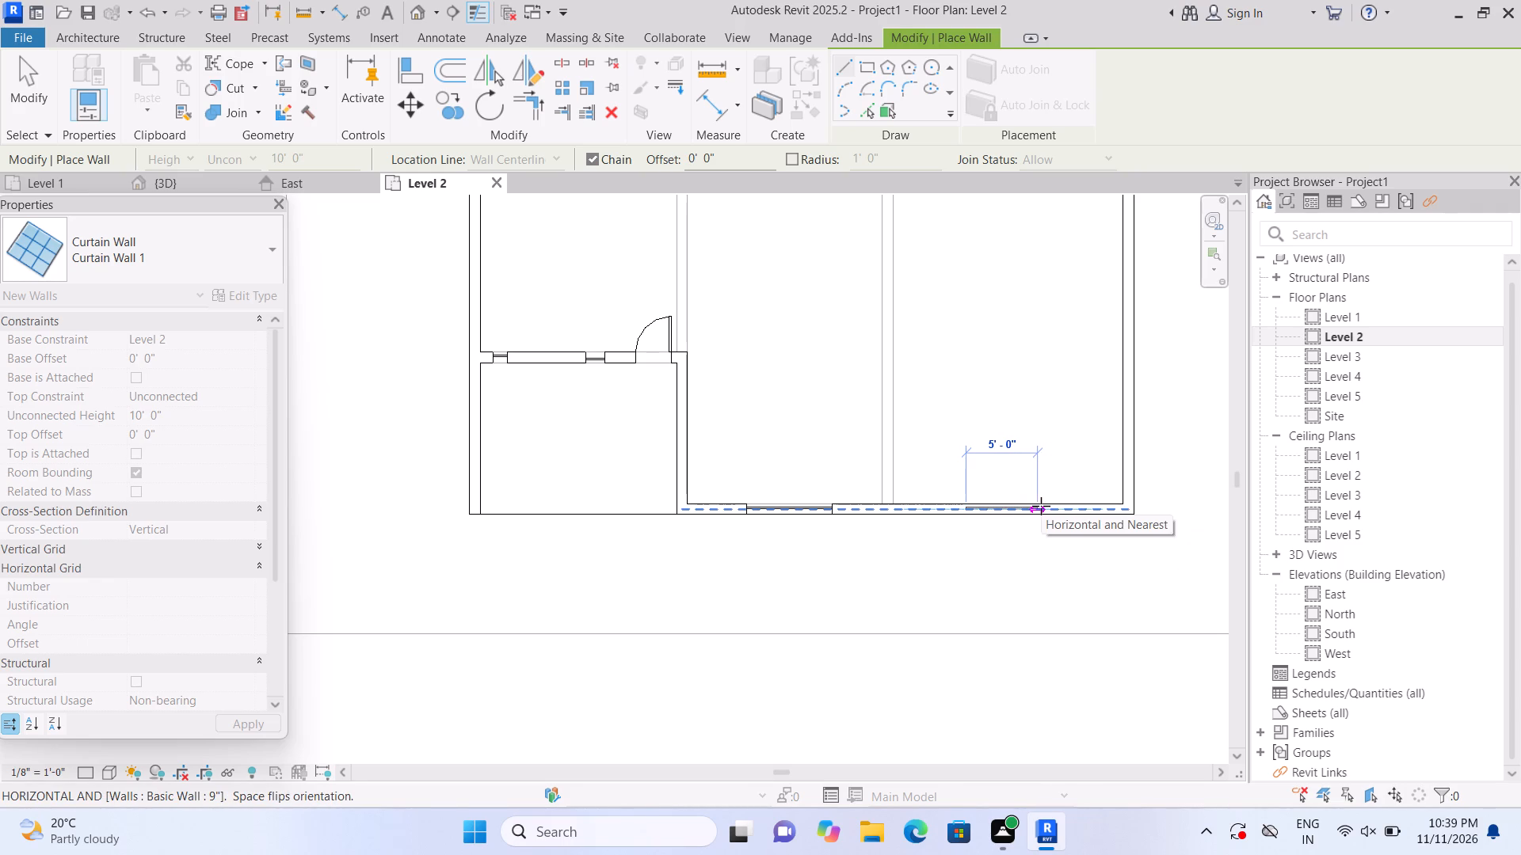
left_click(1039, 506)
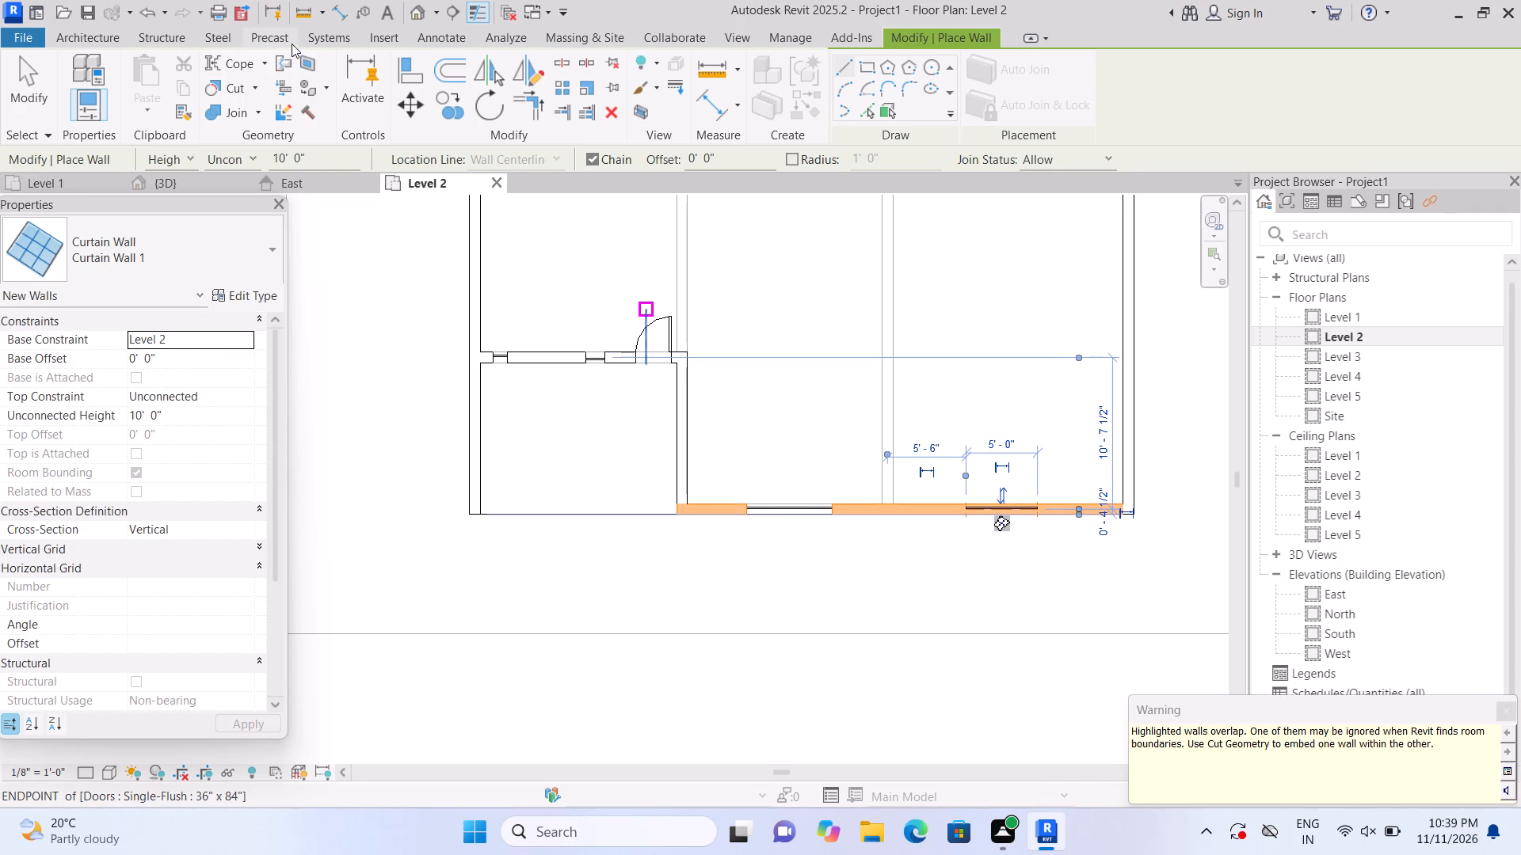
double_click(256, 89)
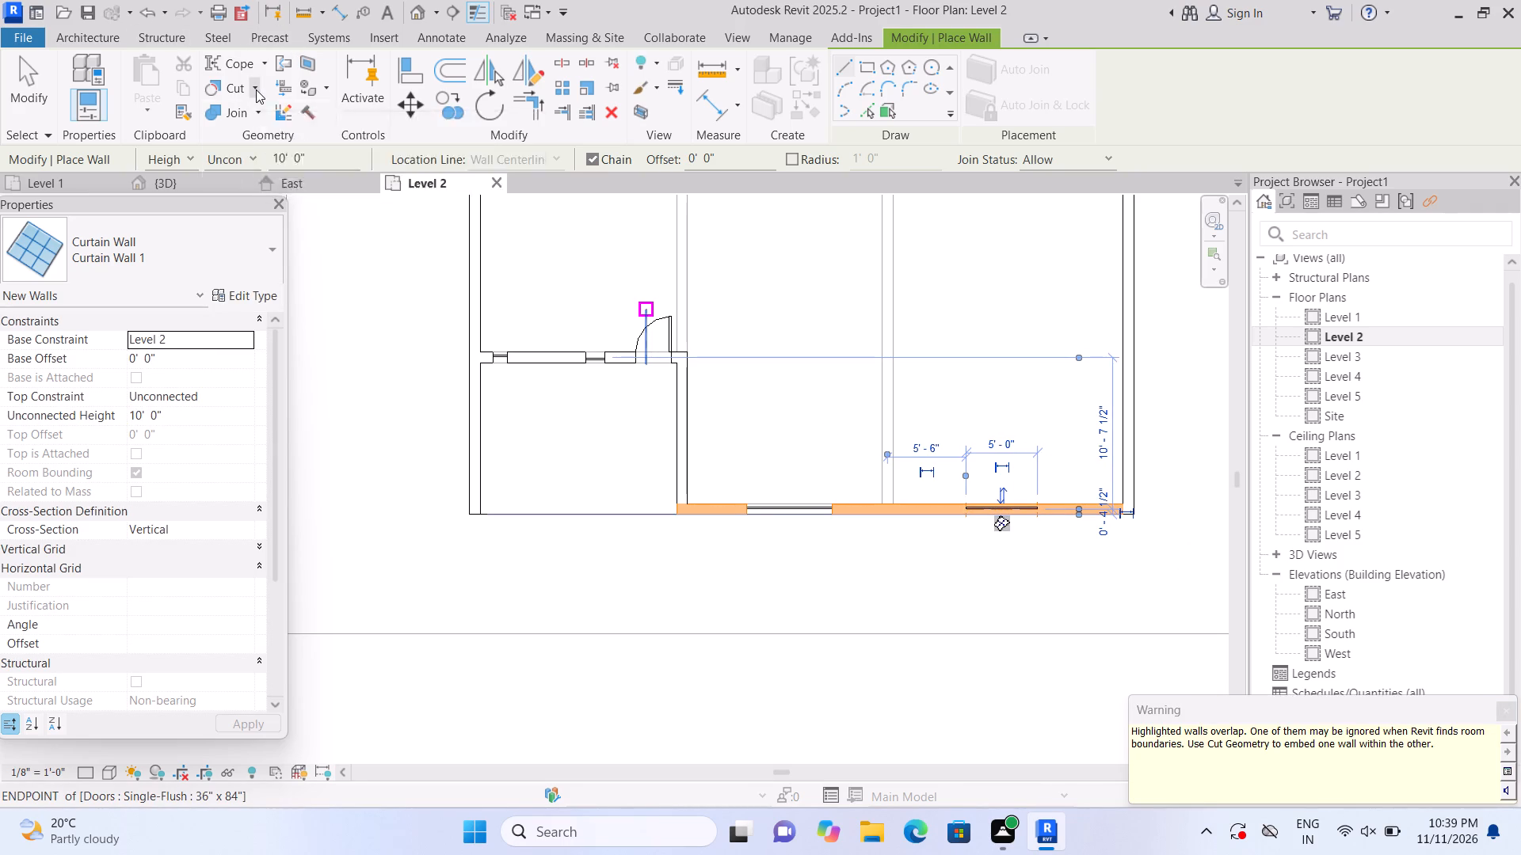
double_click(256, 89)
left_click(251, 85)
left_click(258, 112)
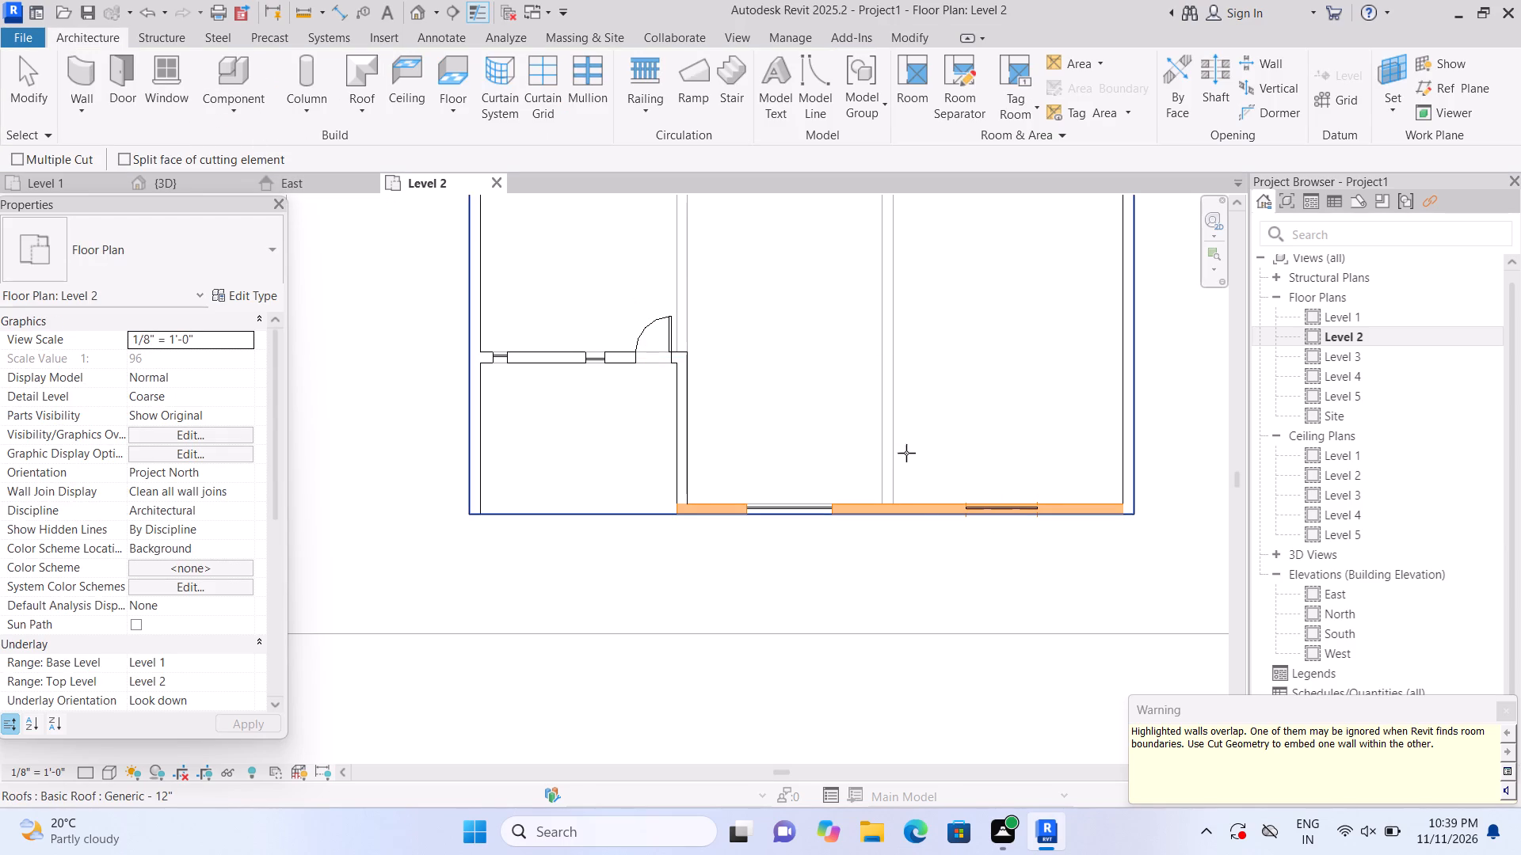
left_click(914, 506)
left_click(998, 514)
Examine the whole Level 2 floor plan, including its exterior walls and openings.
scroll(1001, 427, "down", 1)
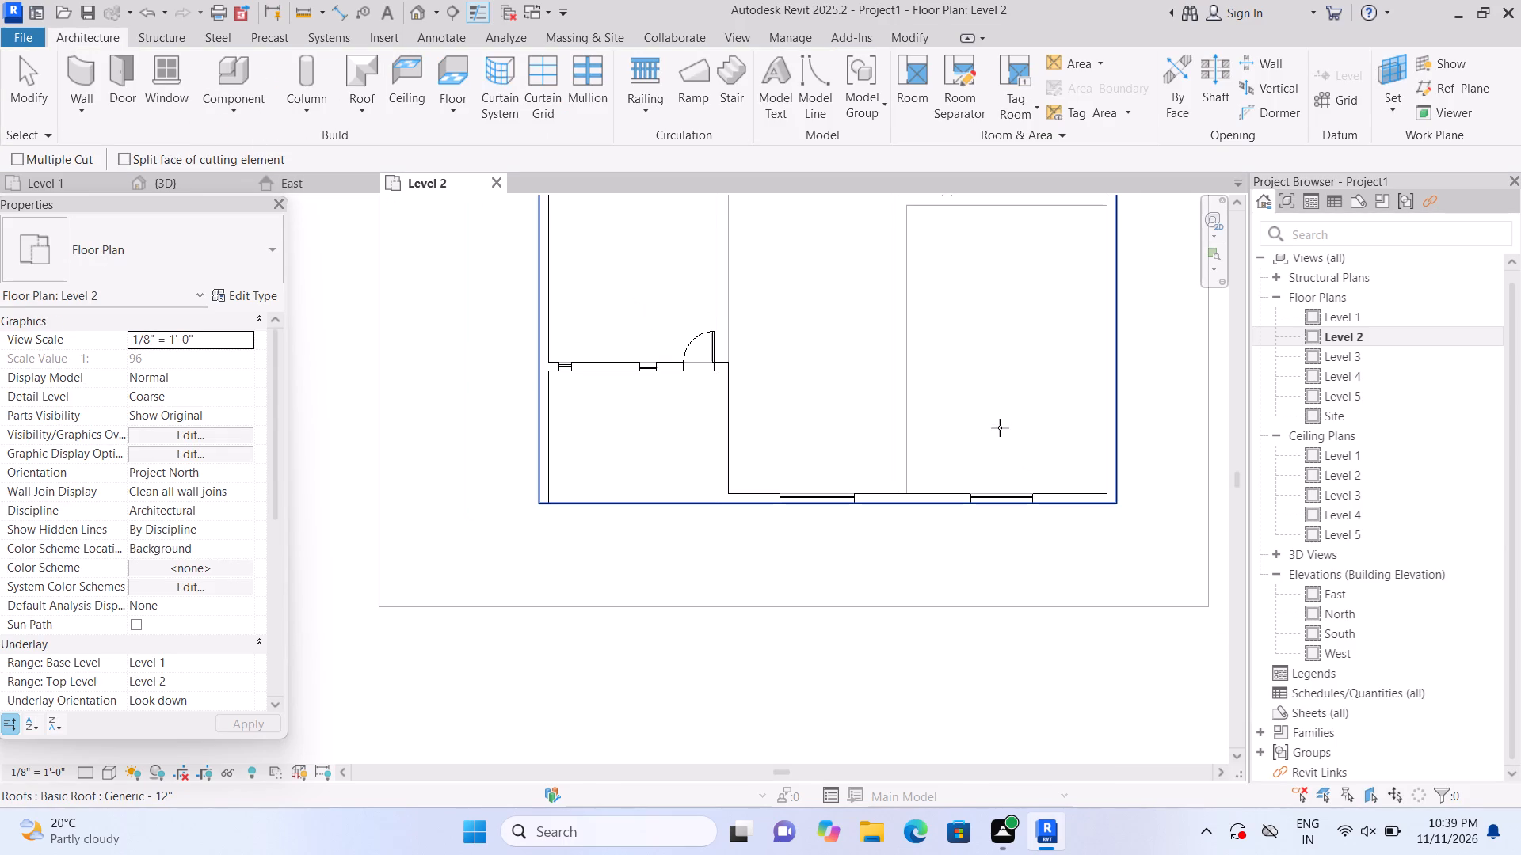
middle_click_drag(989, 379, 963, 488)
scroll(970, 485, "down", 5)
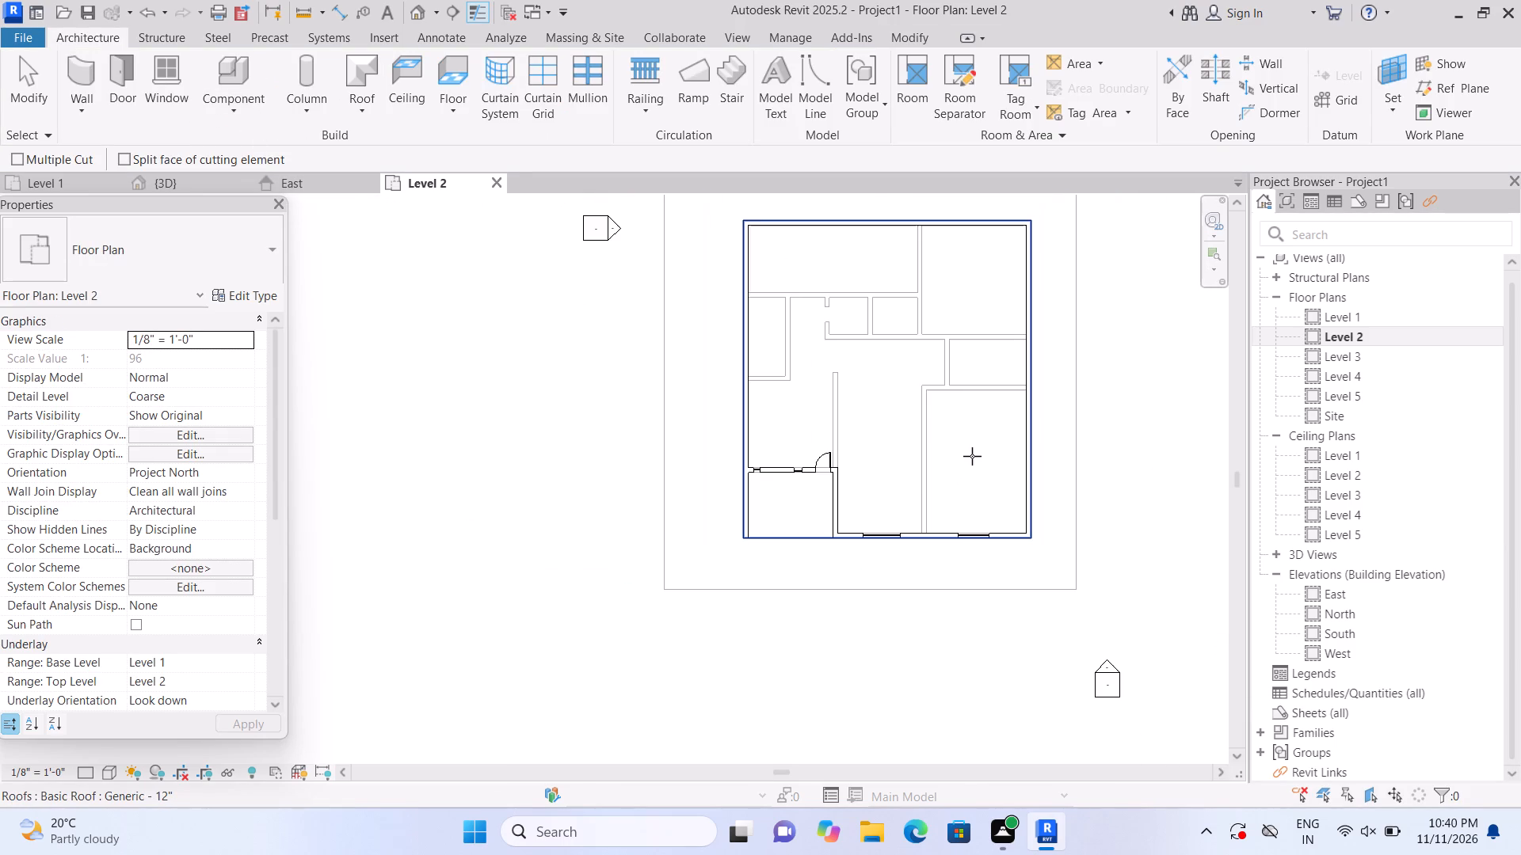
middle_click(890, 506)
scroll(959, 453, "up", 1)
middle_click_drag(957, 453, 841, 540)
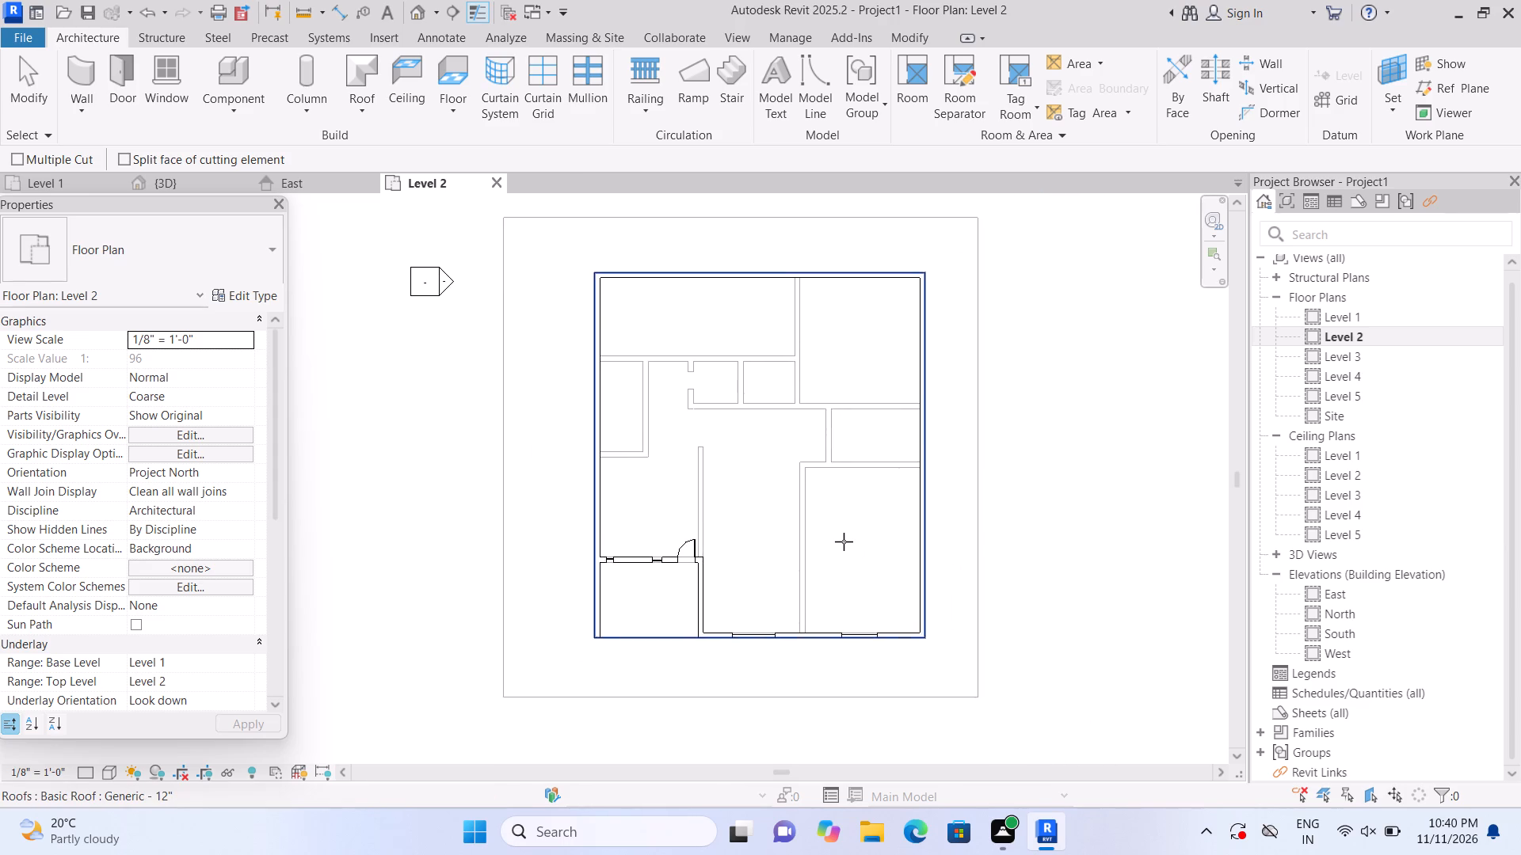
scroll(841, 545, "up", 1)
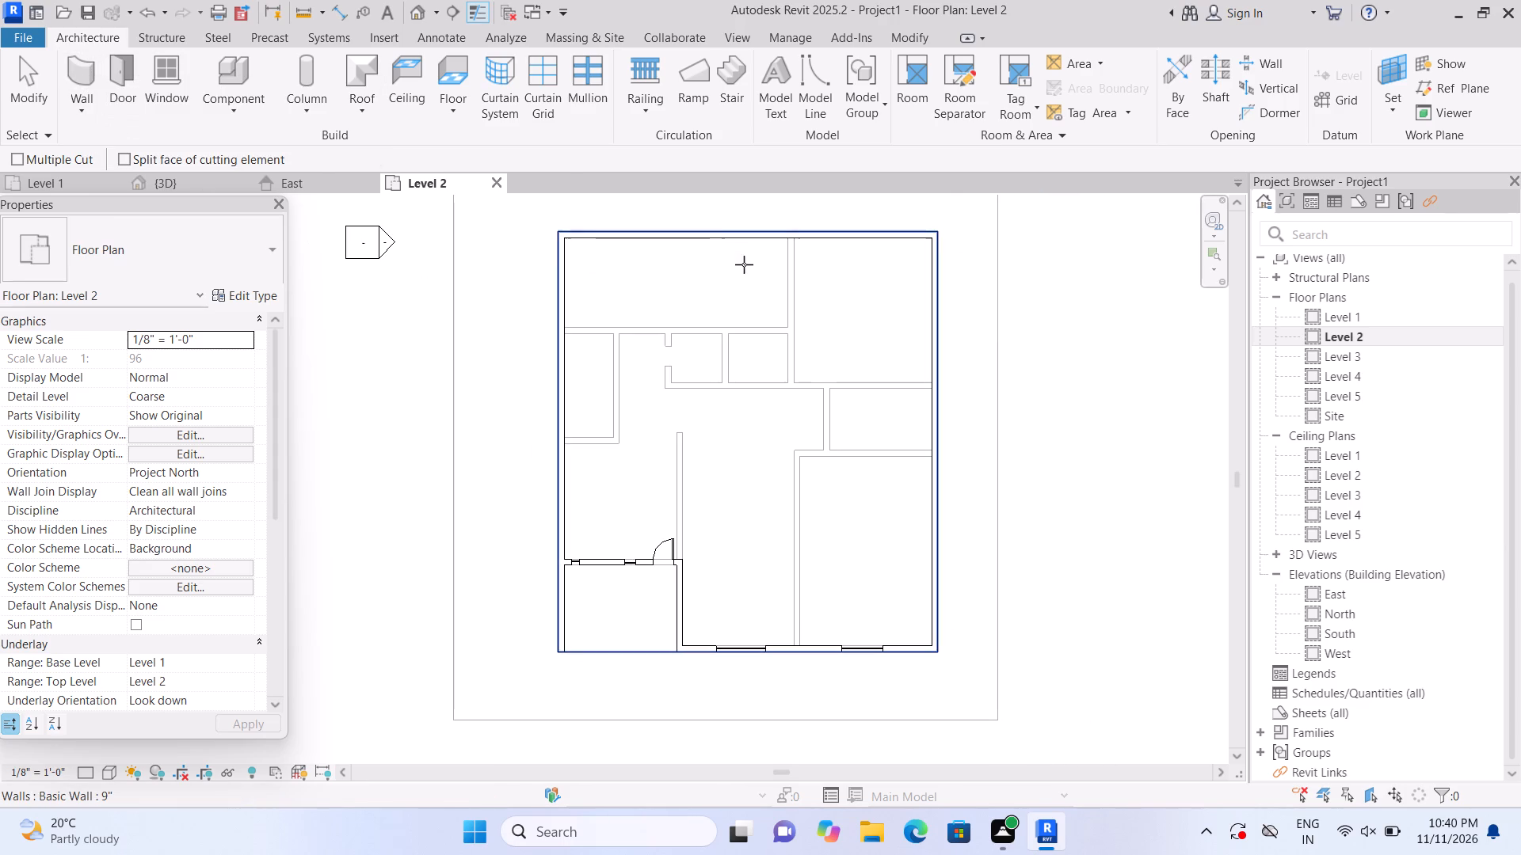
Open the Level 3 floor plan and set its underlay base level to Level 2.
double_click(1309, 355)
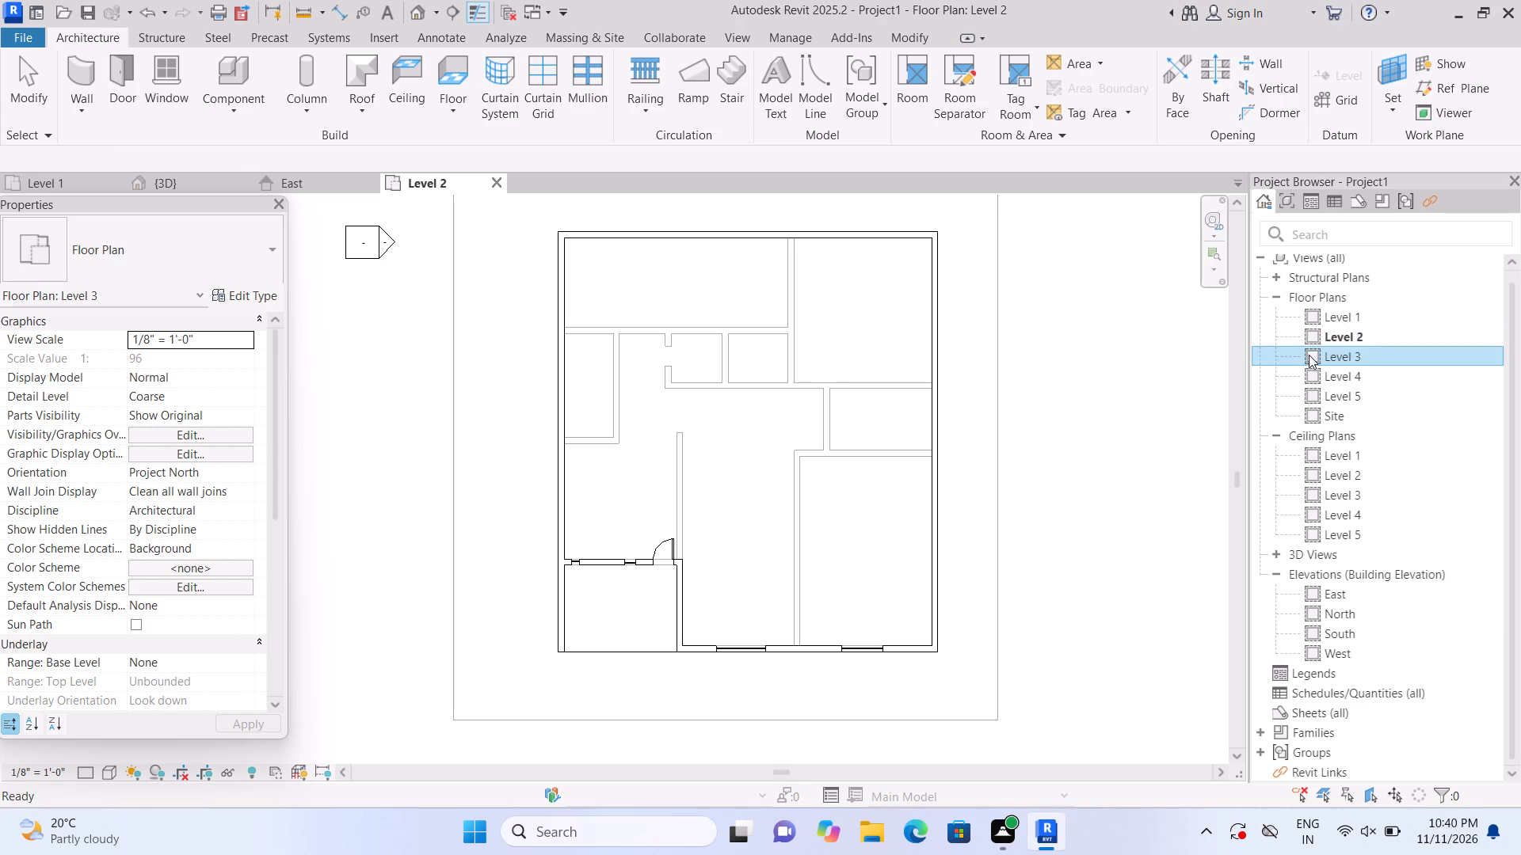
double_click(257, 639)
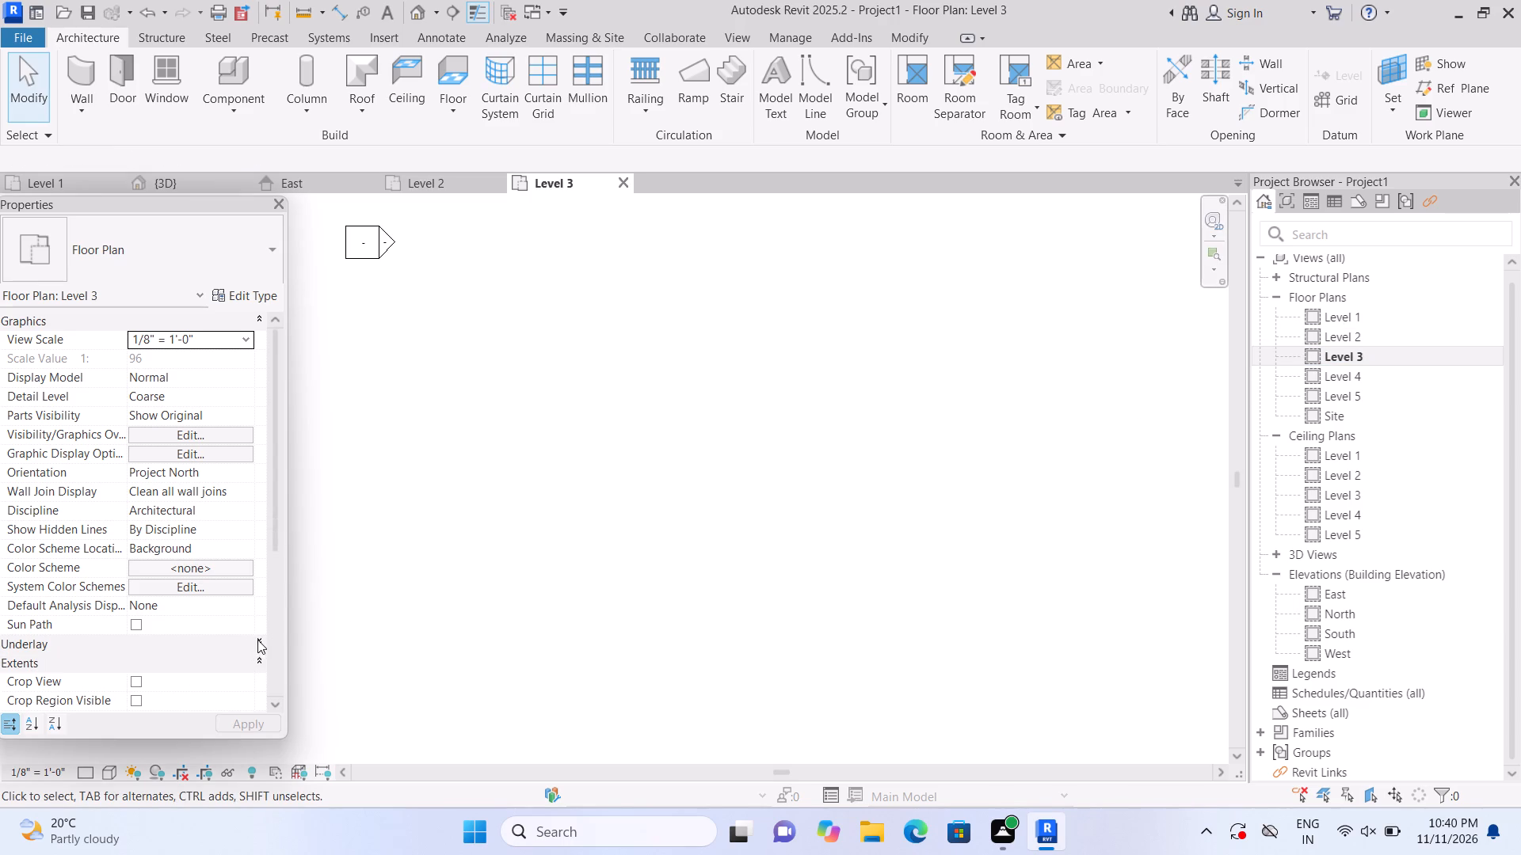
double_click(257, 640)
double_click(261, 640)
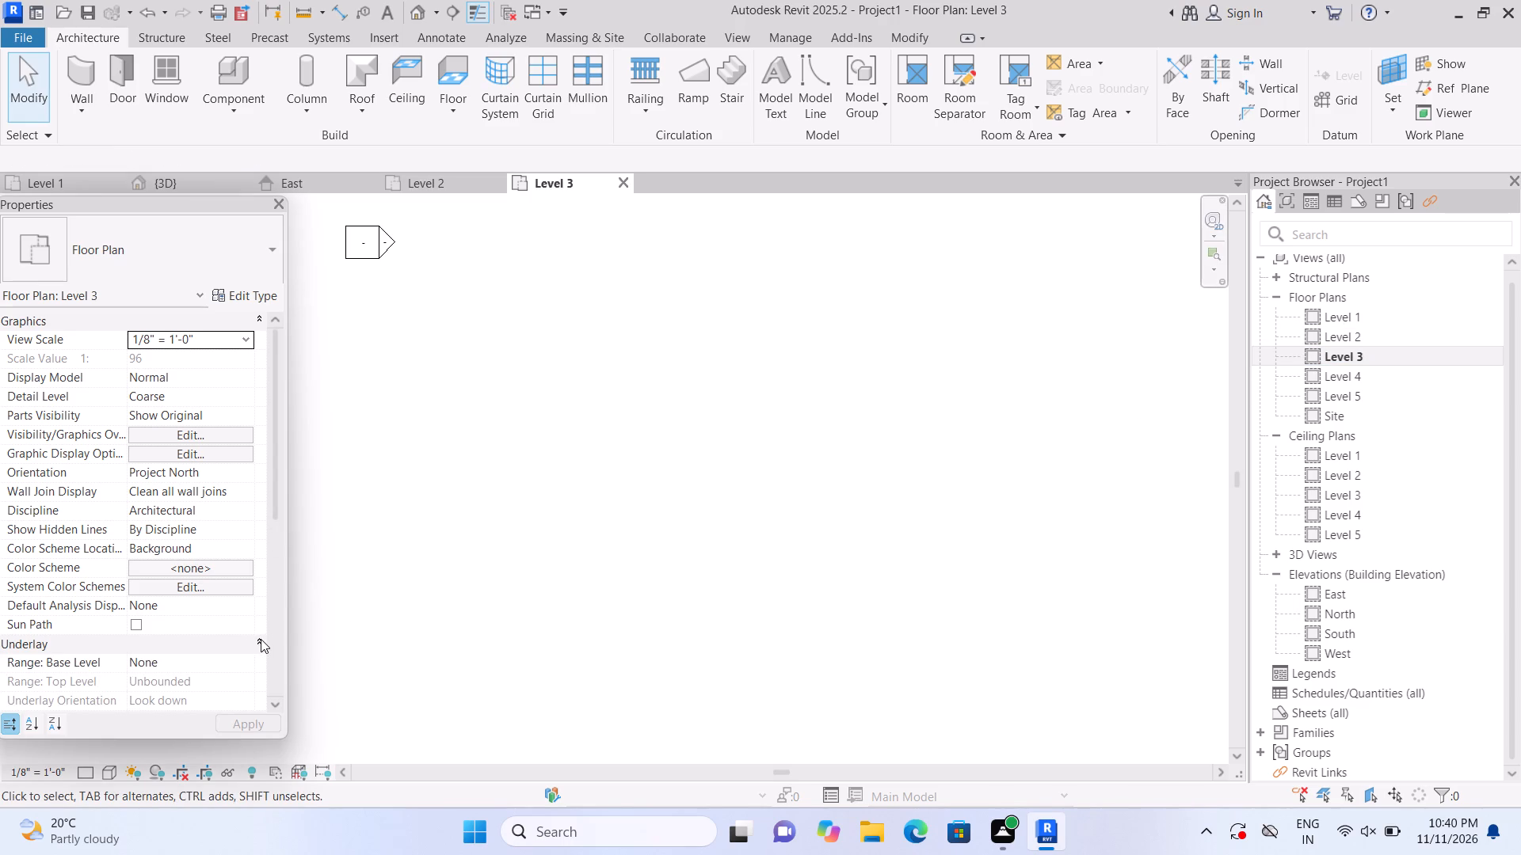
double_click(261, 639)
left_click(265, 636)
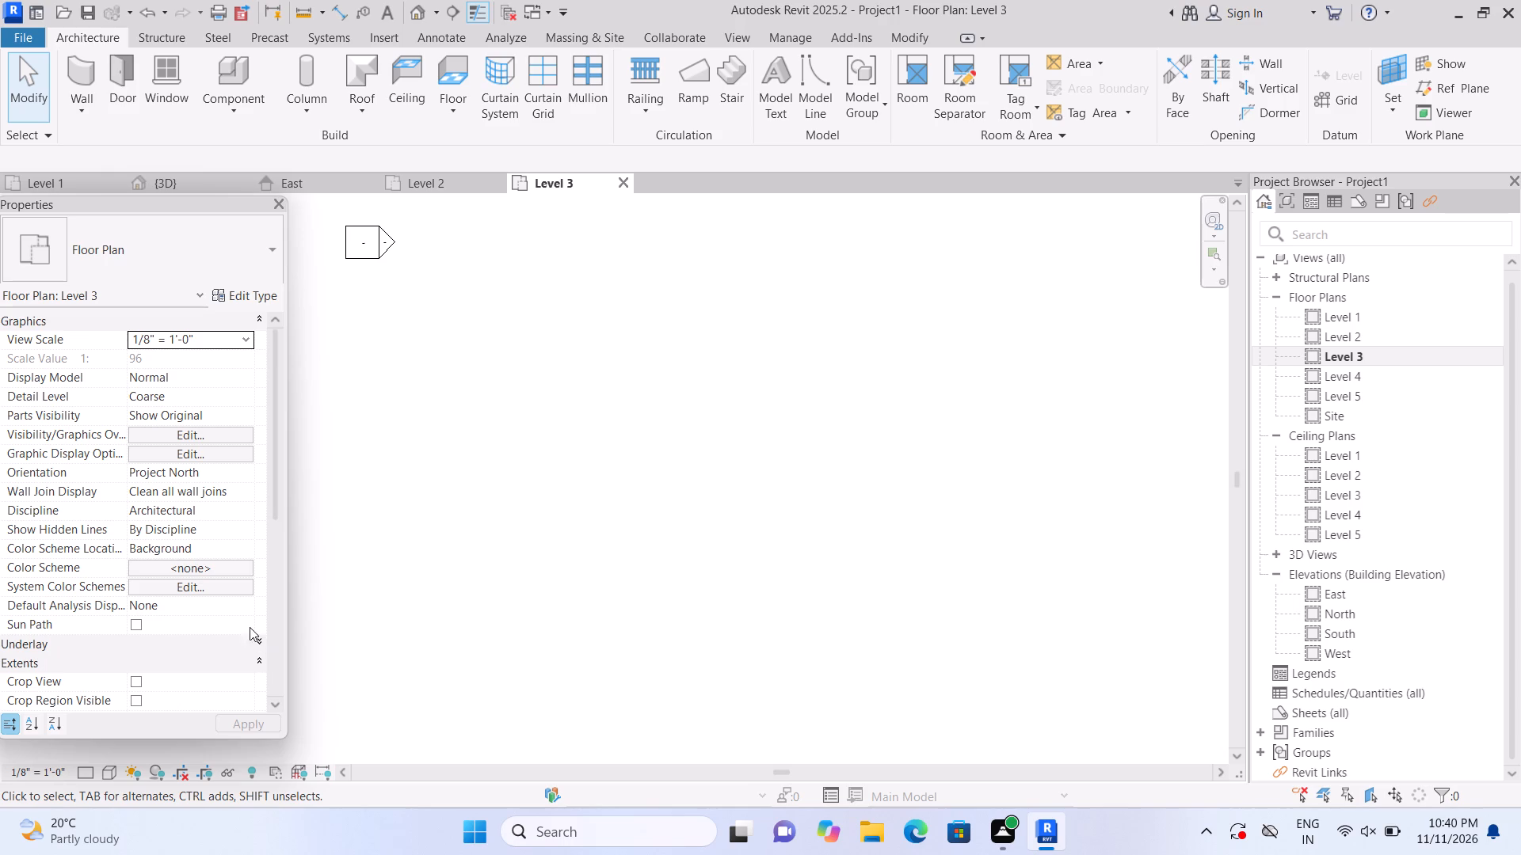
left_click(257, 637)
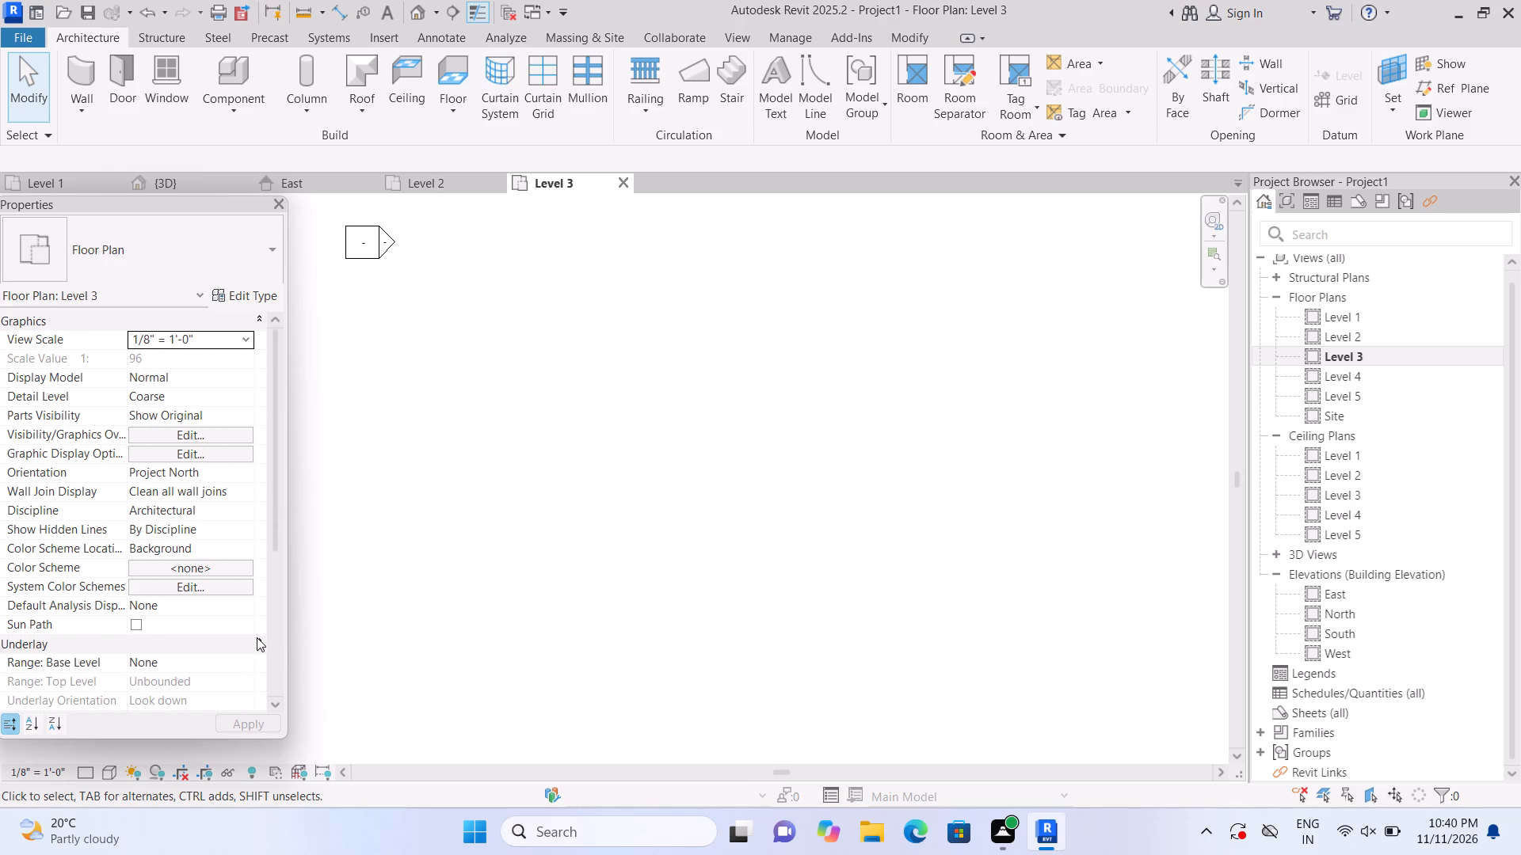
left_click(220, 656)
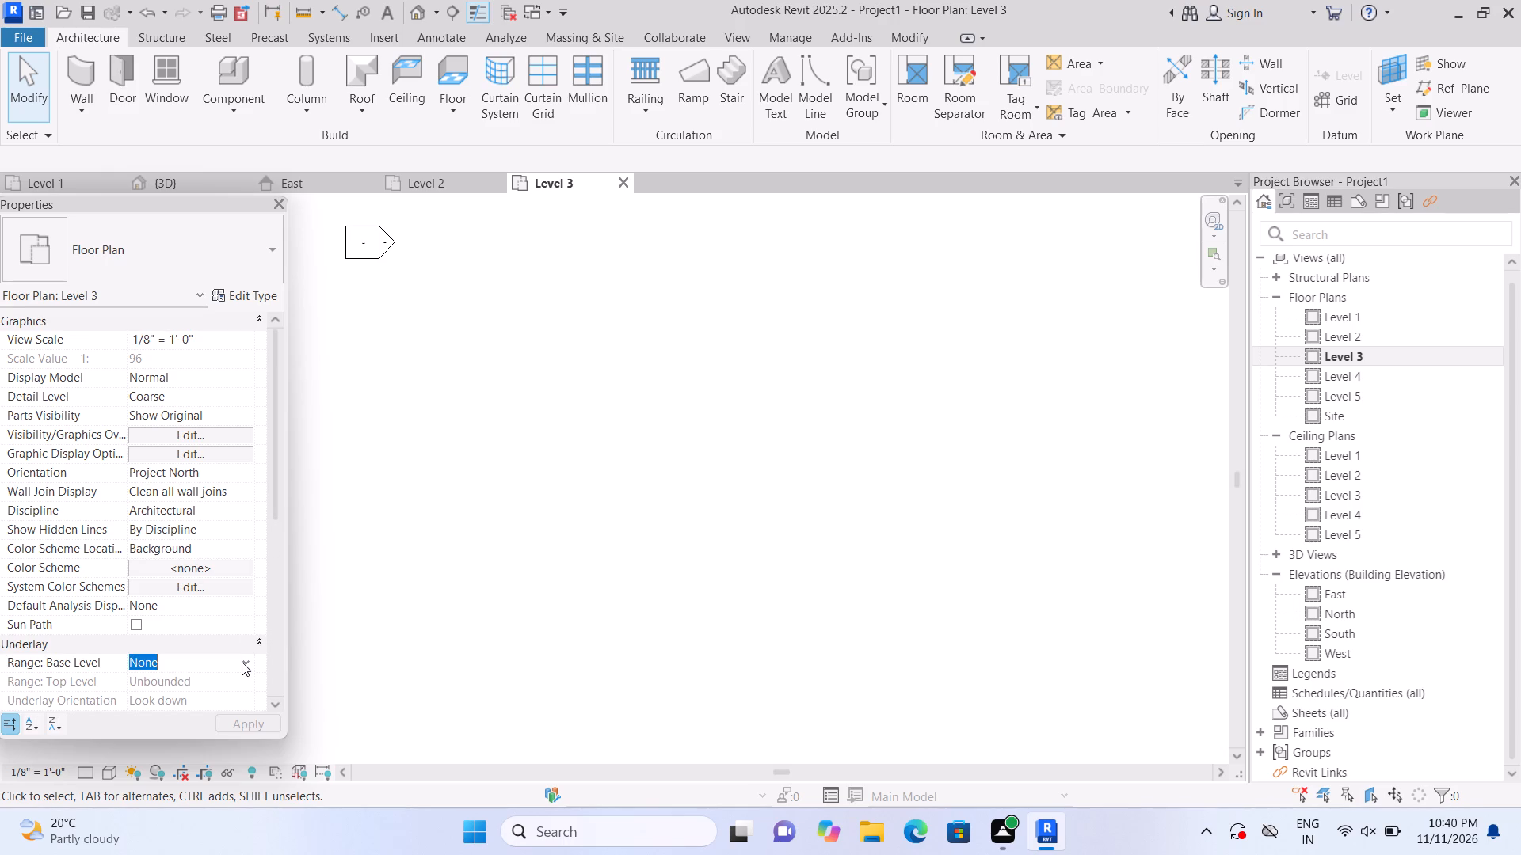
double_click(243, 659)
left_click(242, 655)
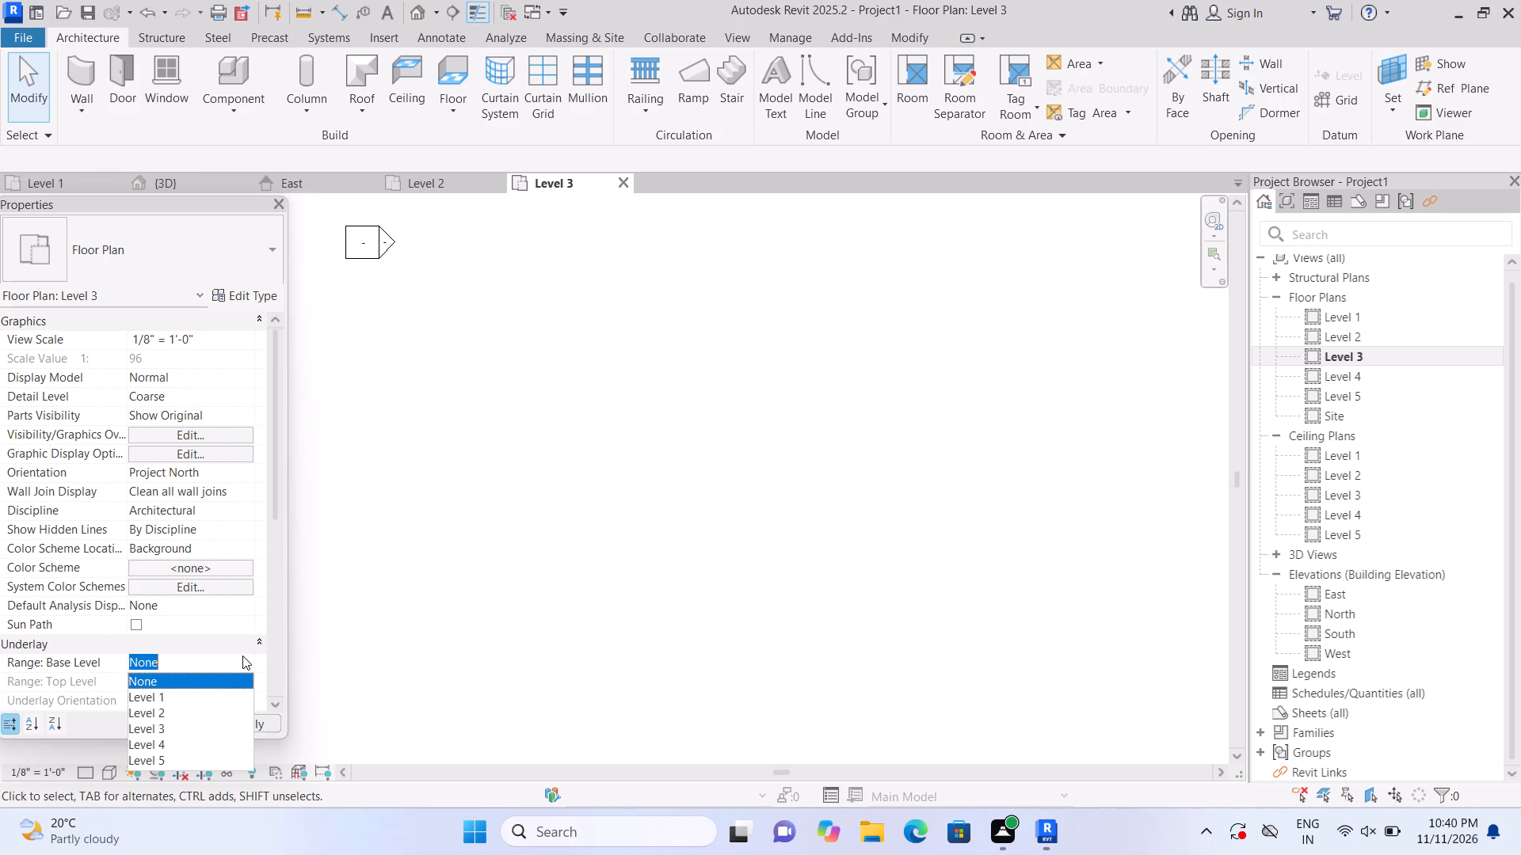
left_click(158, 710)
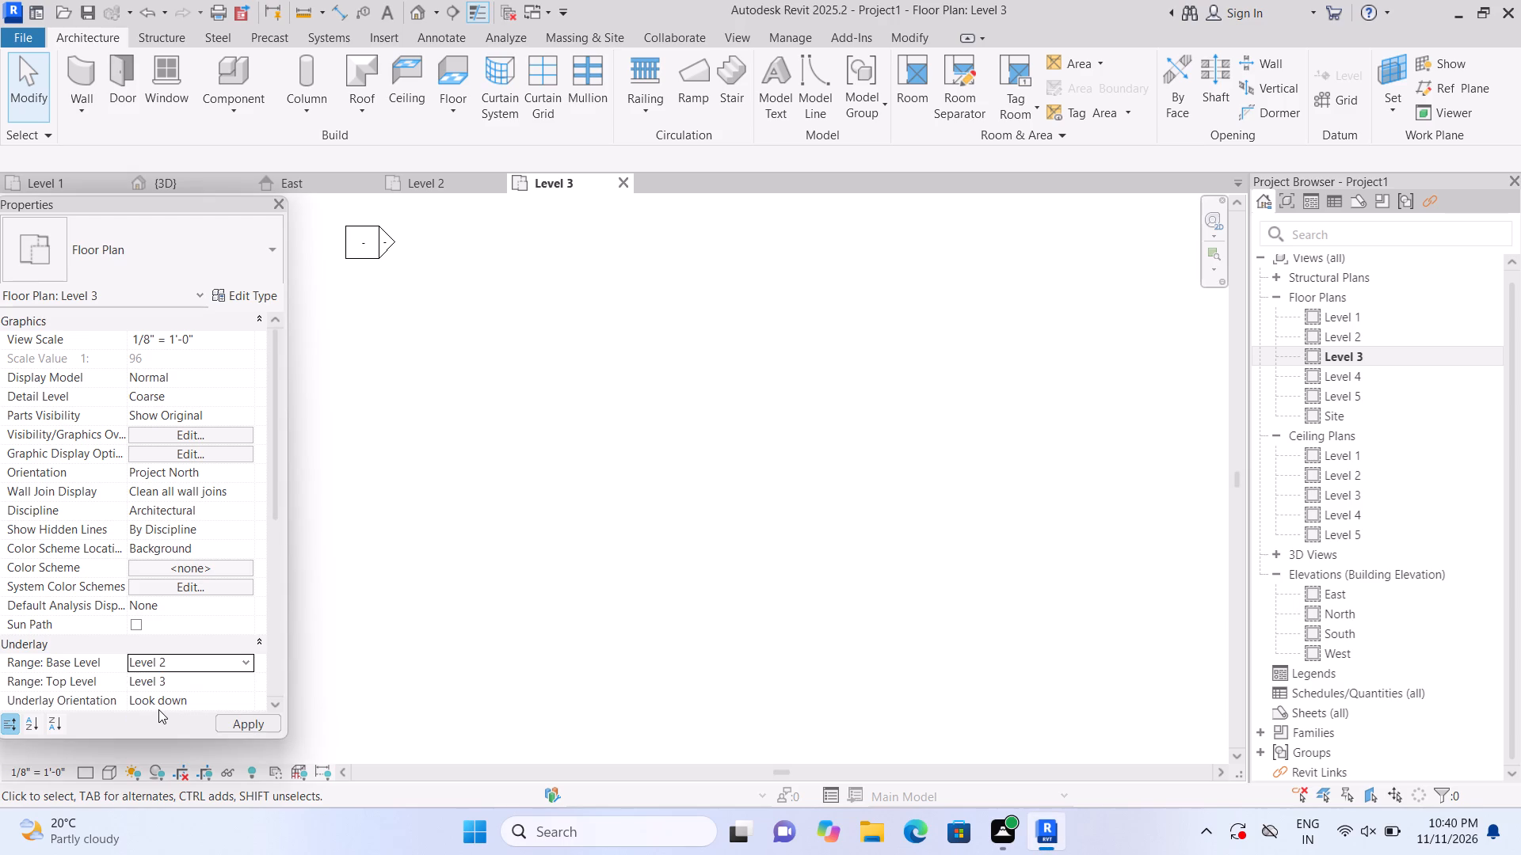
double_click(242, 724)
Create a Generic - 12" roof by footprint on Level 3, with a rectangular boundary 46'-6" wide following the outer corners of the exterior walls.
scroll(413, 466, "down", 1)
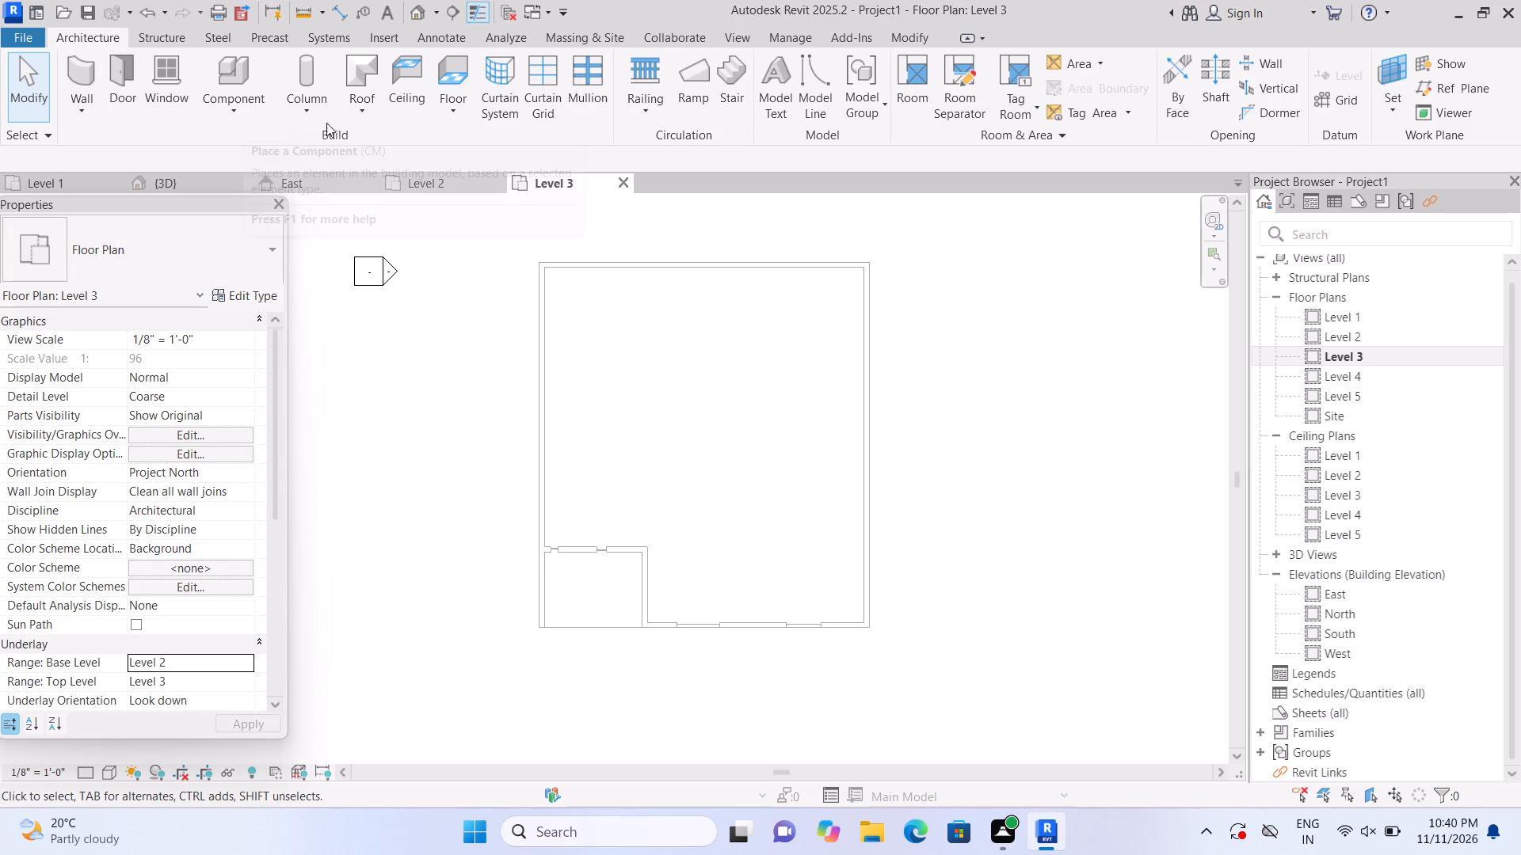
left_click(366, 114)
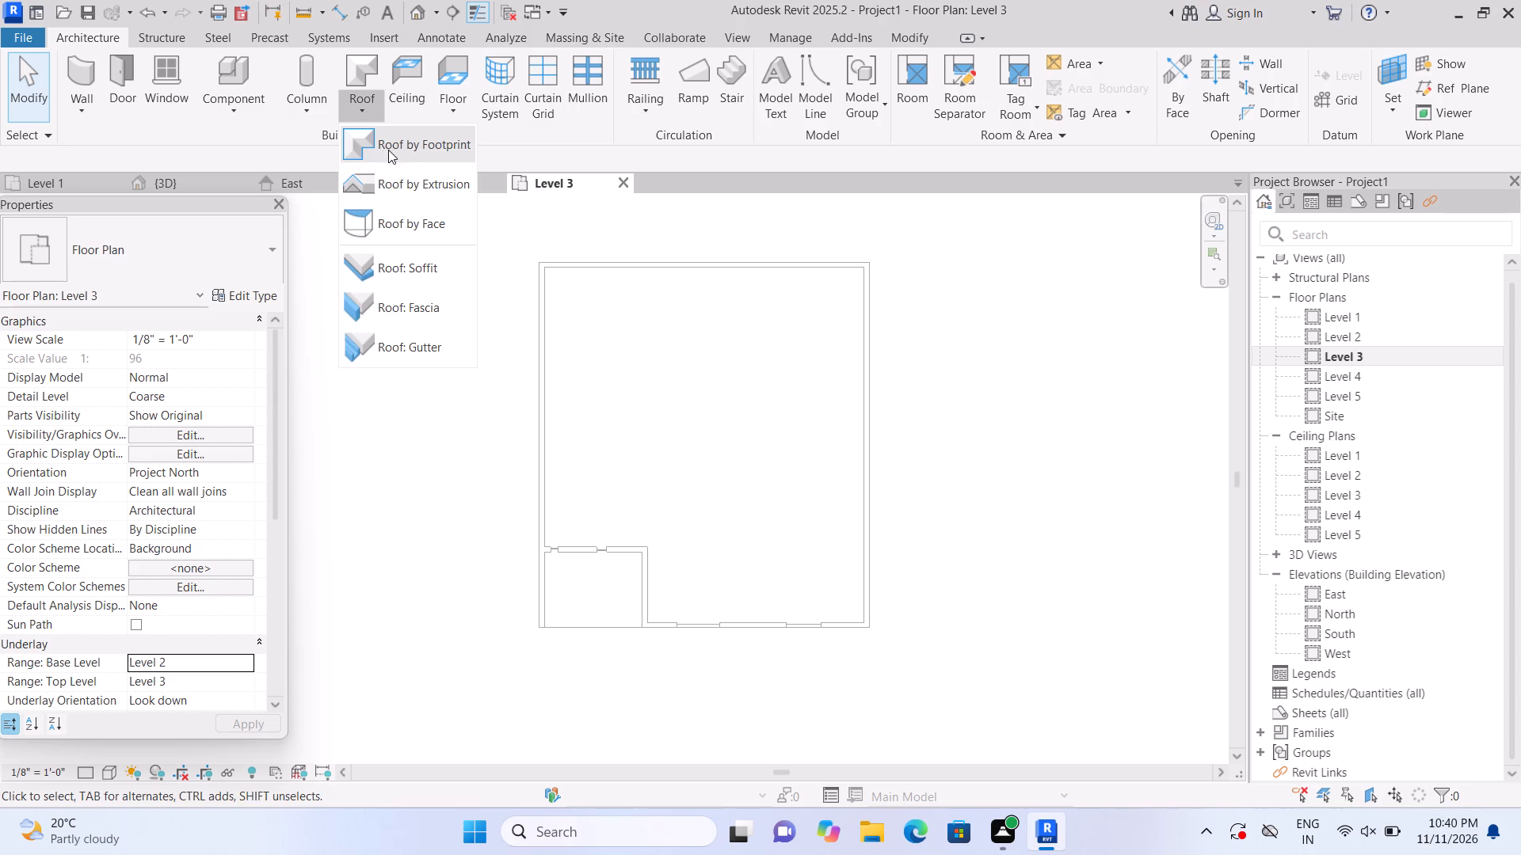
left_click(389, 150)
left_click(1017, 66)
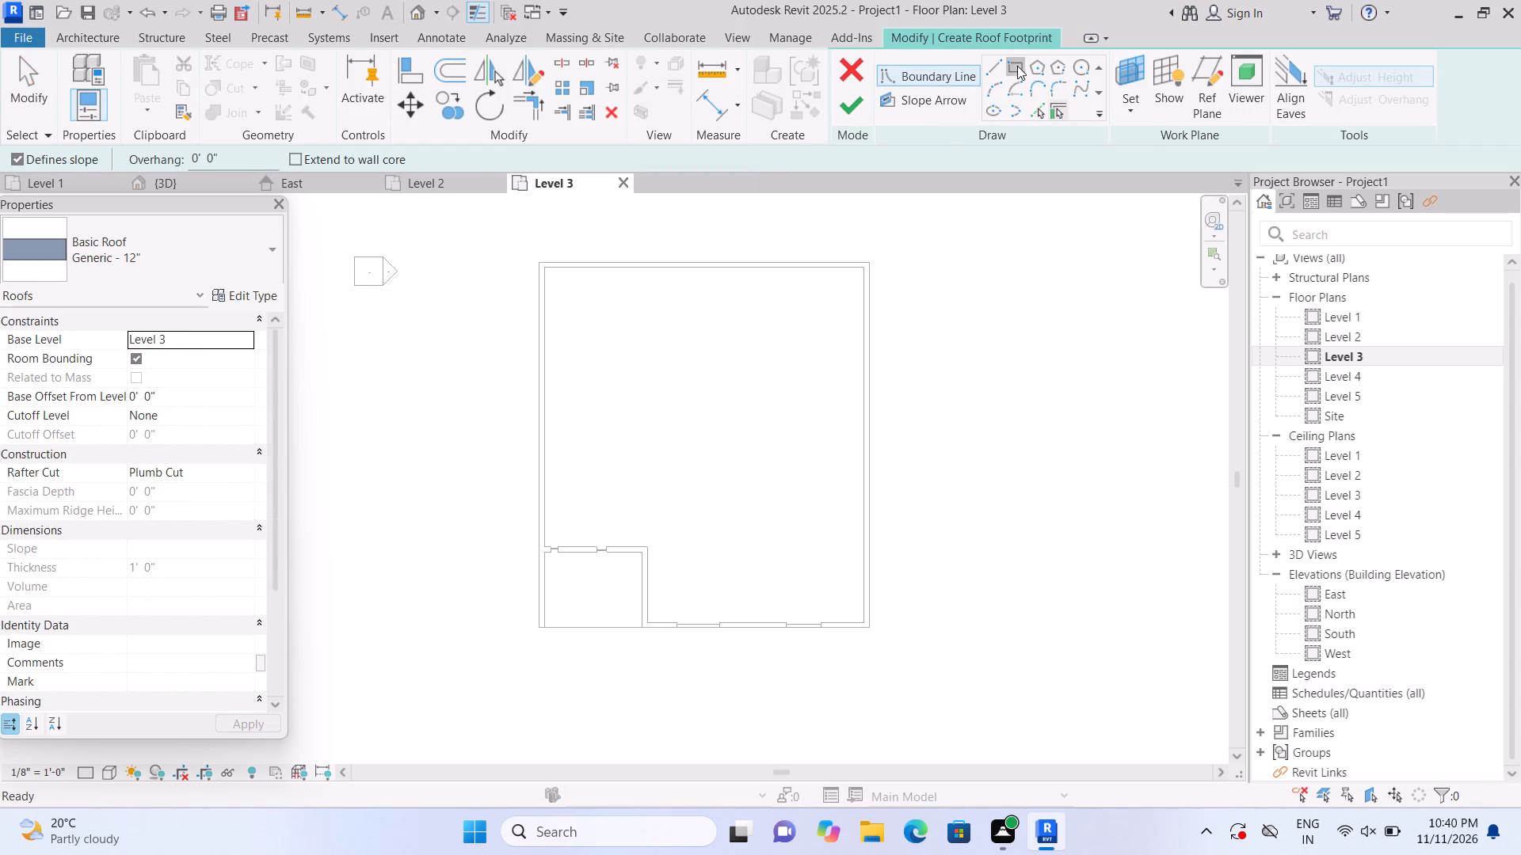
scroll(741, 227, "up", 1)
scroll(539, 267, "up", 1)
left_click(500, 268)
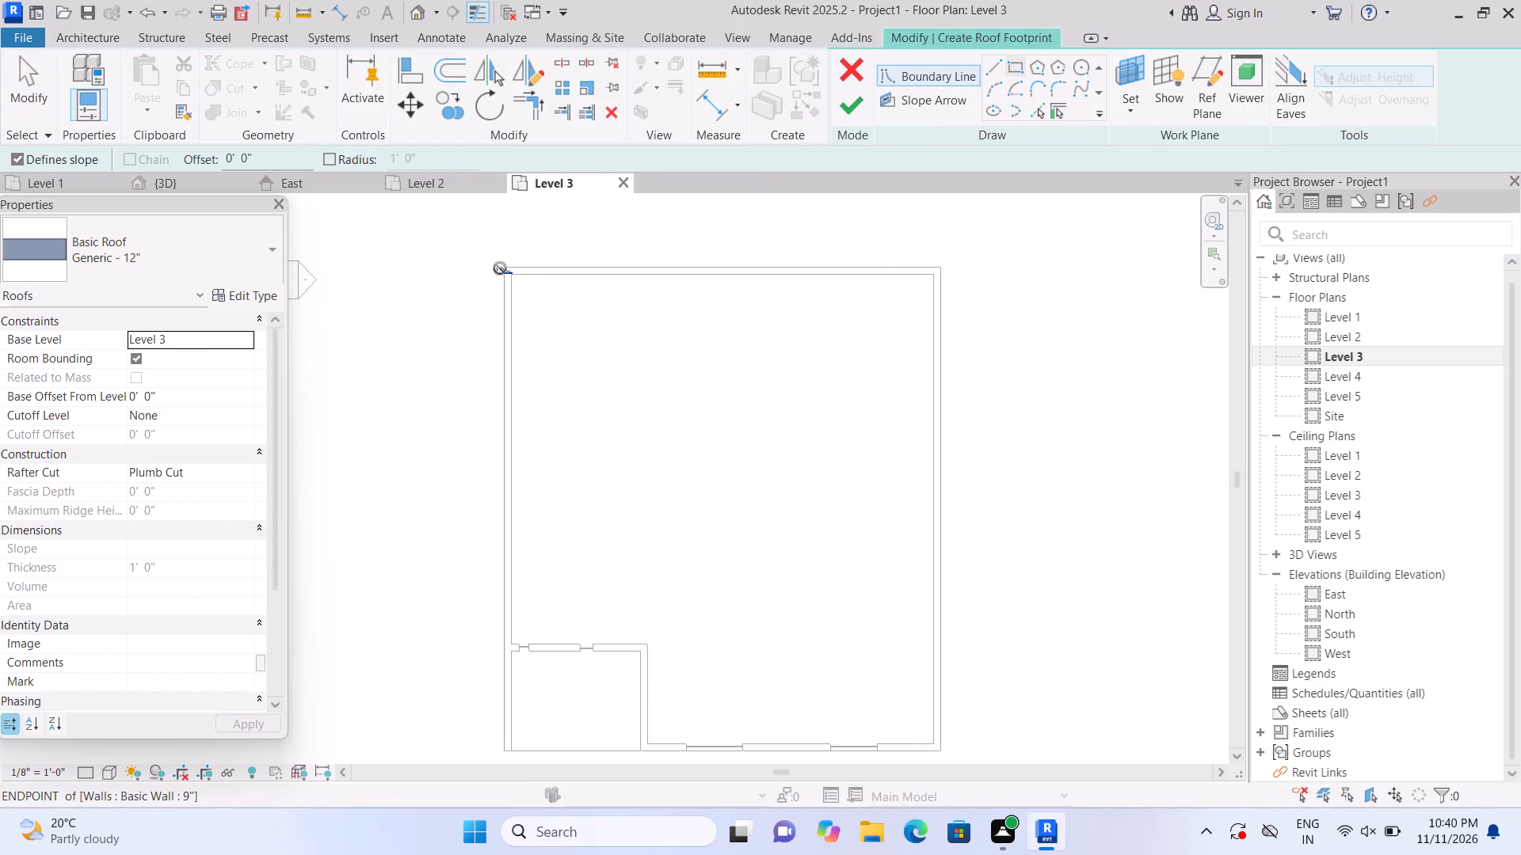
scroll(783, 404, "down", 2)
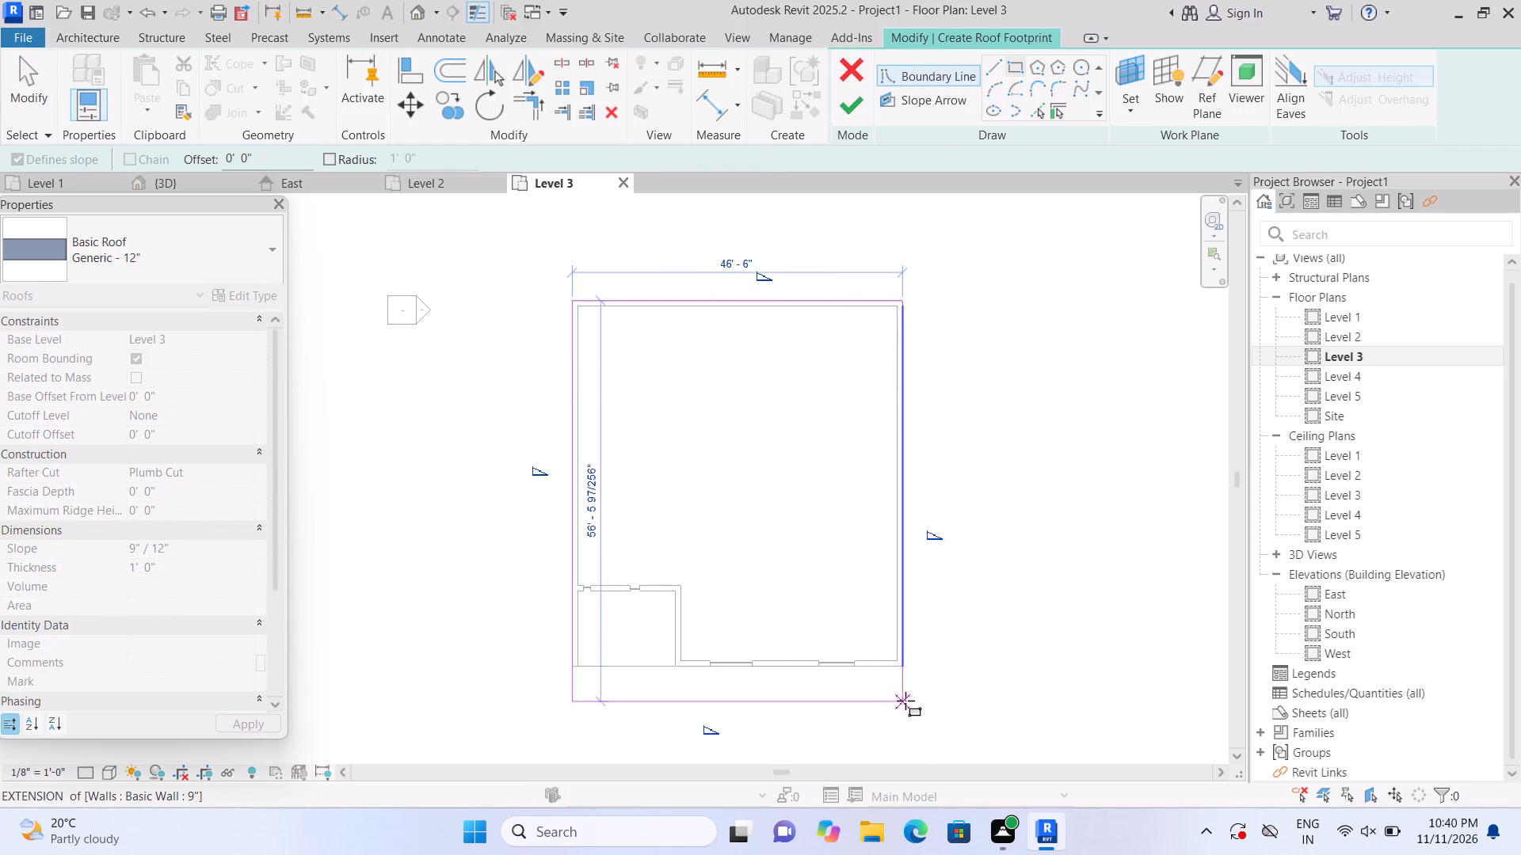
scroll(907, 695, "up", 4)
double_click(902, 665)
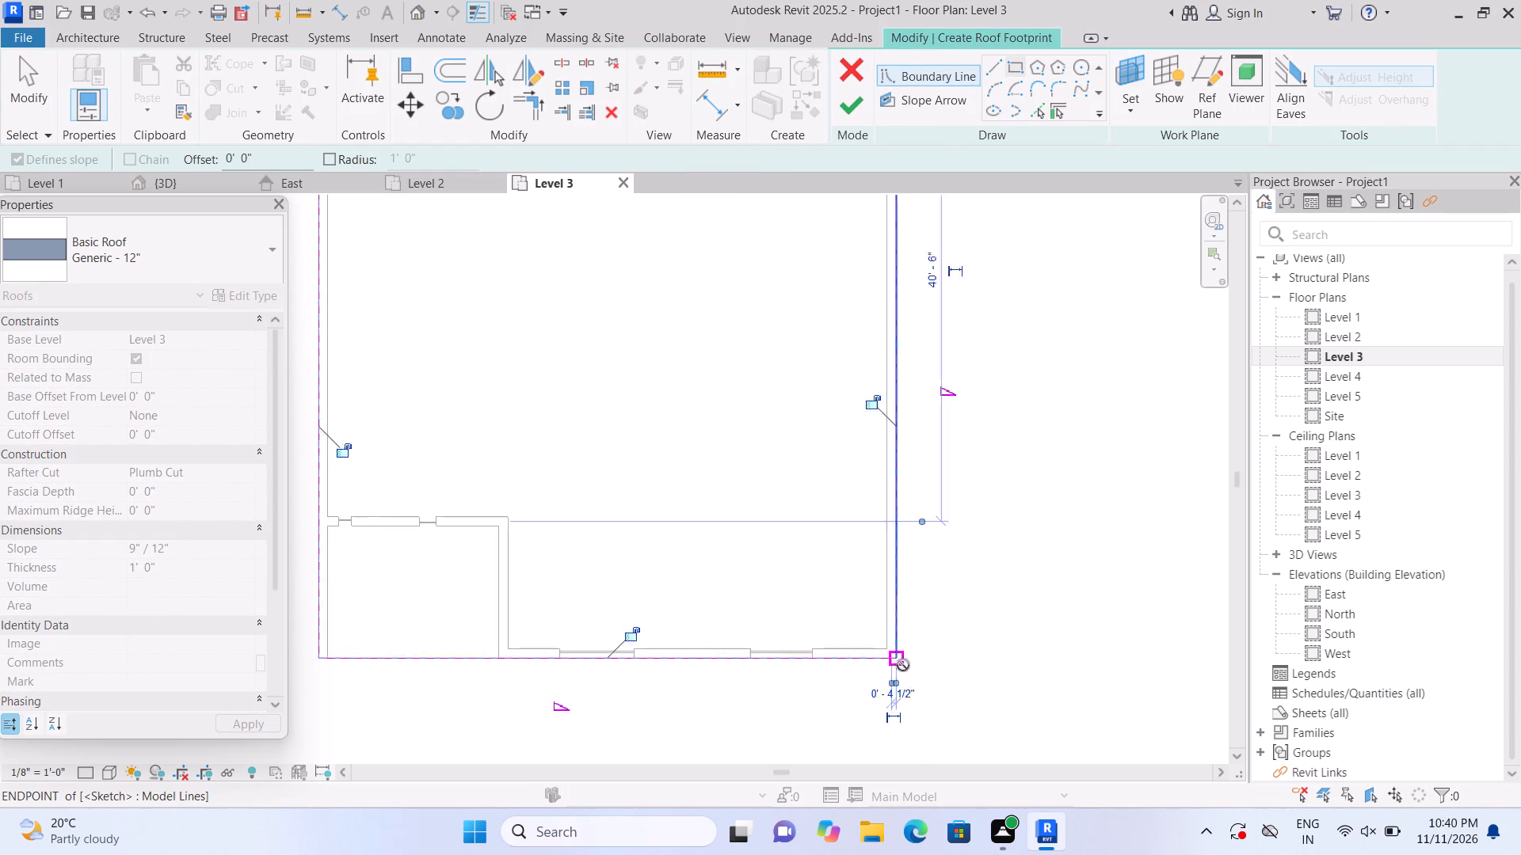
scroll(902, 674, "down", 2)
left_click(843, 104)
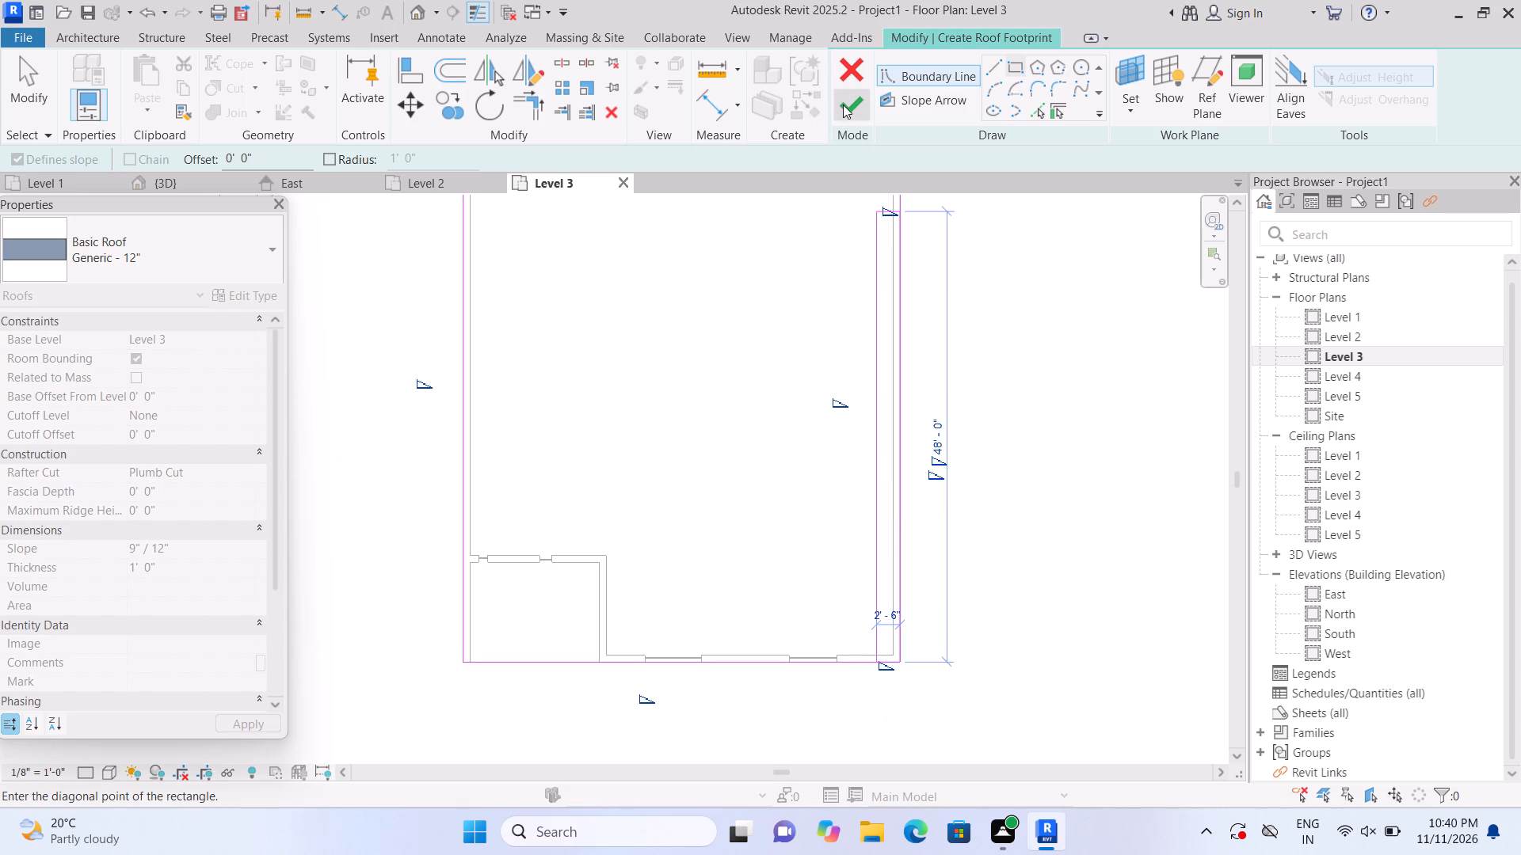
In the 3D view, flatten the new Level 3 roof by setting its slope to 0" / 12".
scroll(940, 317, "down", 5)
middle_click_drag(970, 288, 895, 454)
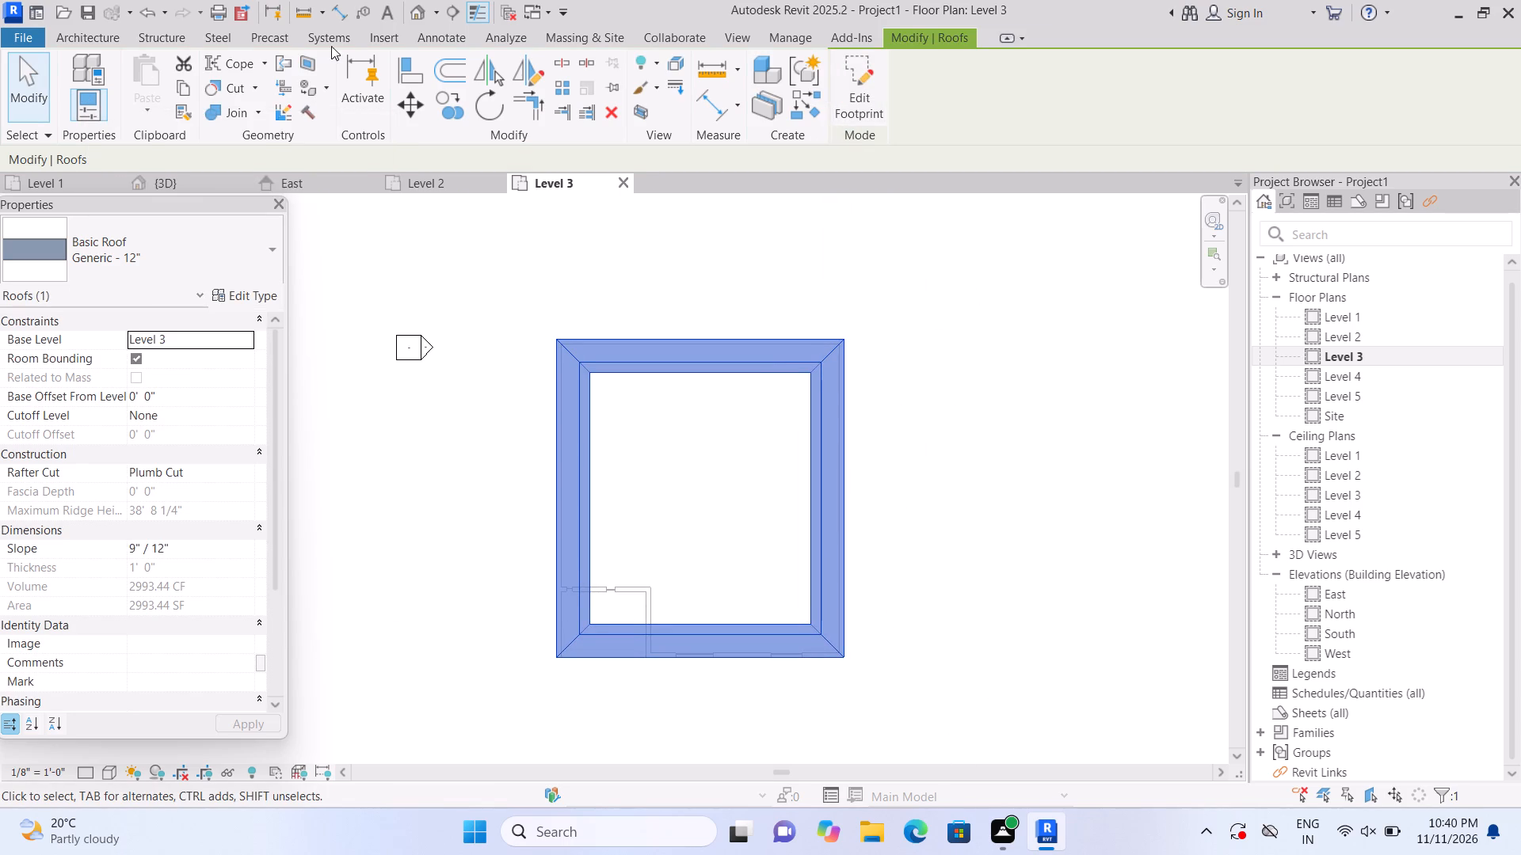
left_click(415, 11)
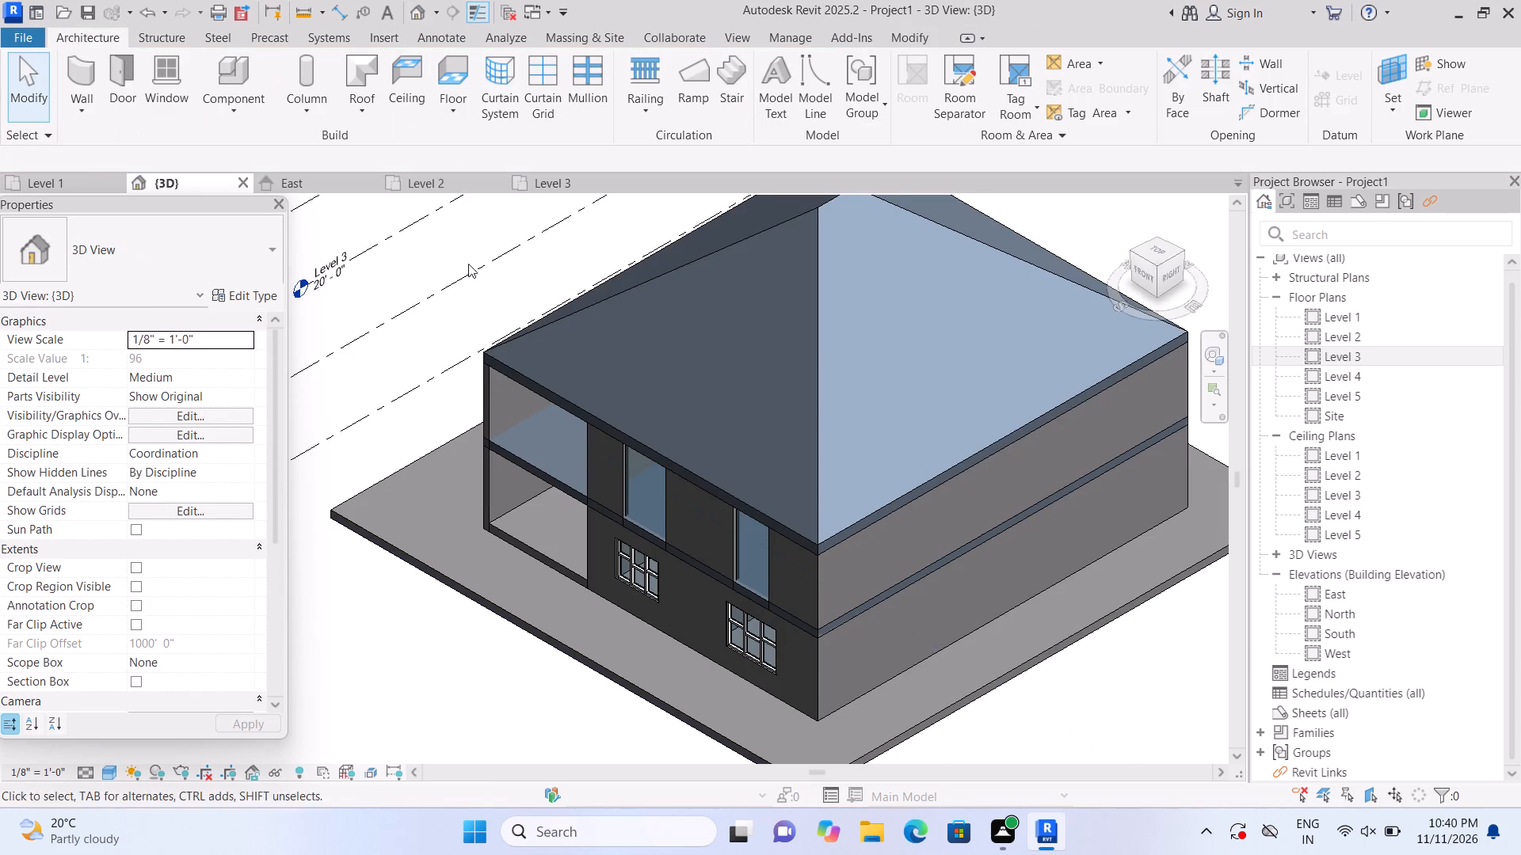
scroll(468, 265, "down", 1)
middle_click_drag(455, 295, 431, 344)
scroll(433, 343, "down", 1)
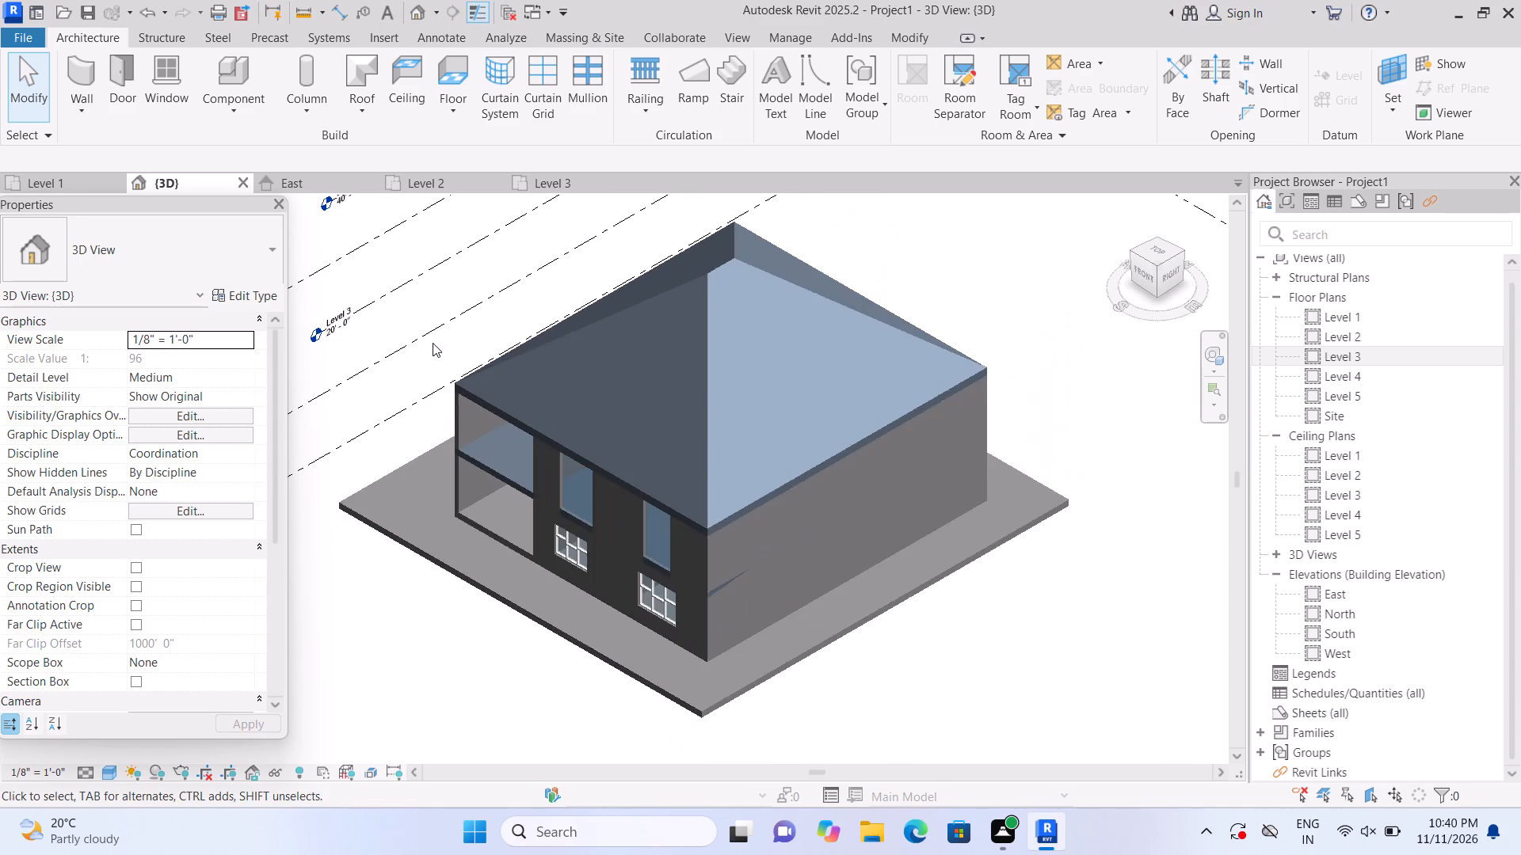
middle_click_drag(451, 321, 441, 369)
scroll(447, 366, "up", 2)
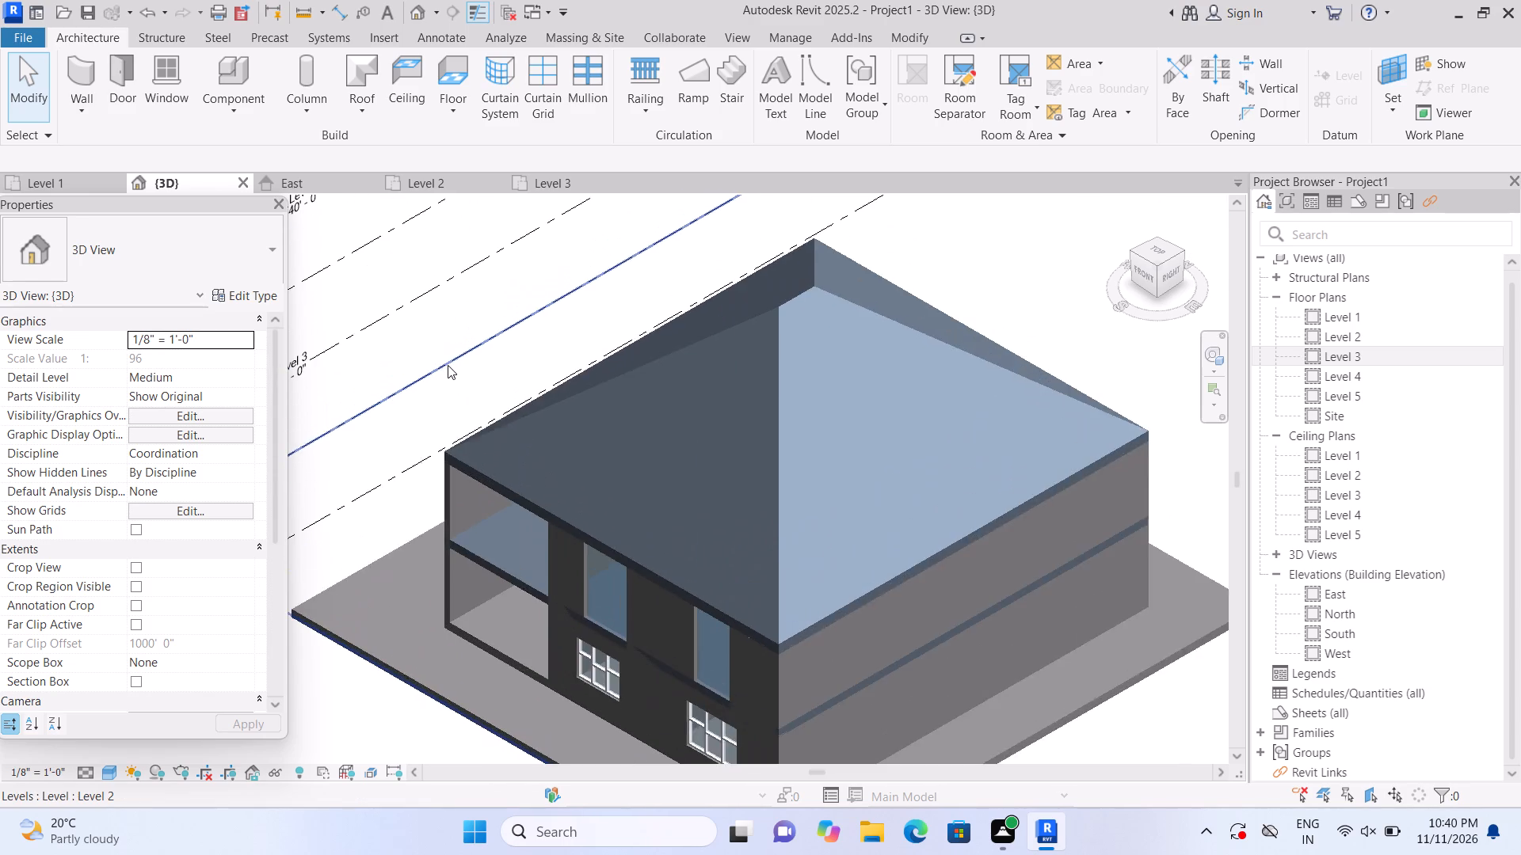
middle_click_drag(467, 329, 480, 272)
left_click(662, 380)
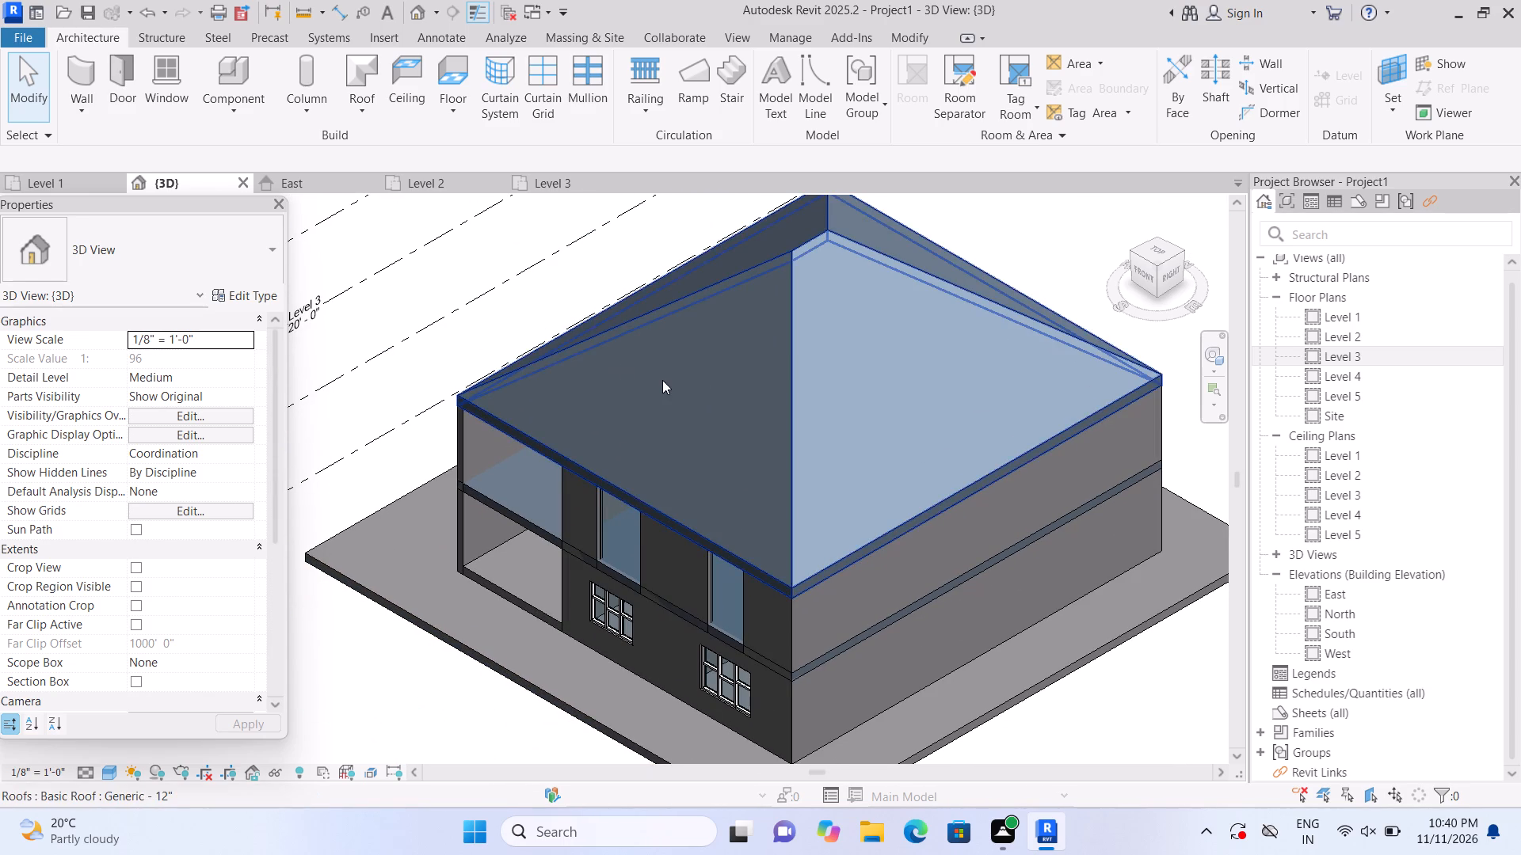
left_click(191, 551)
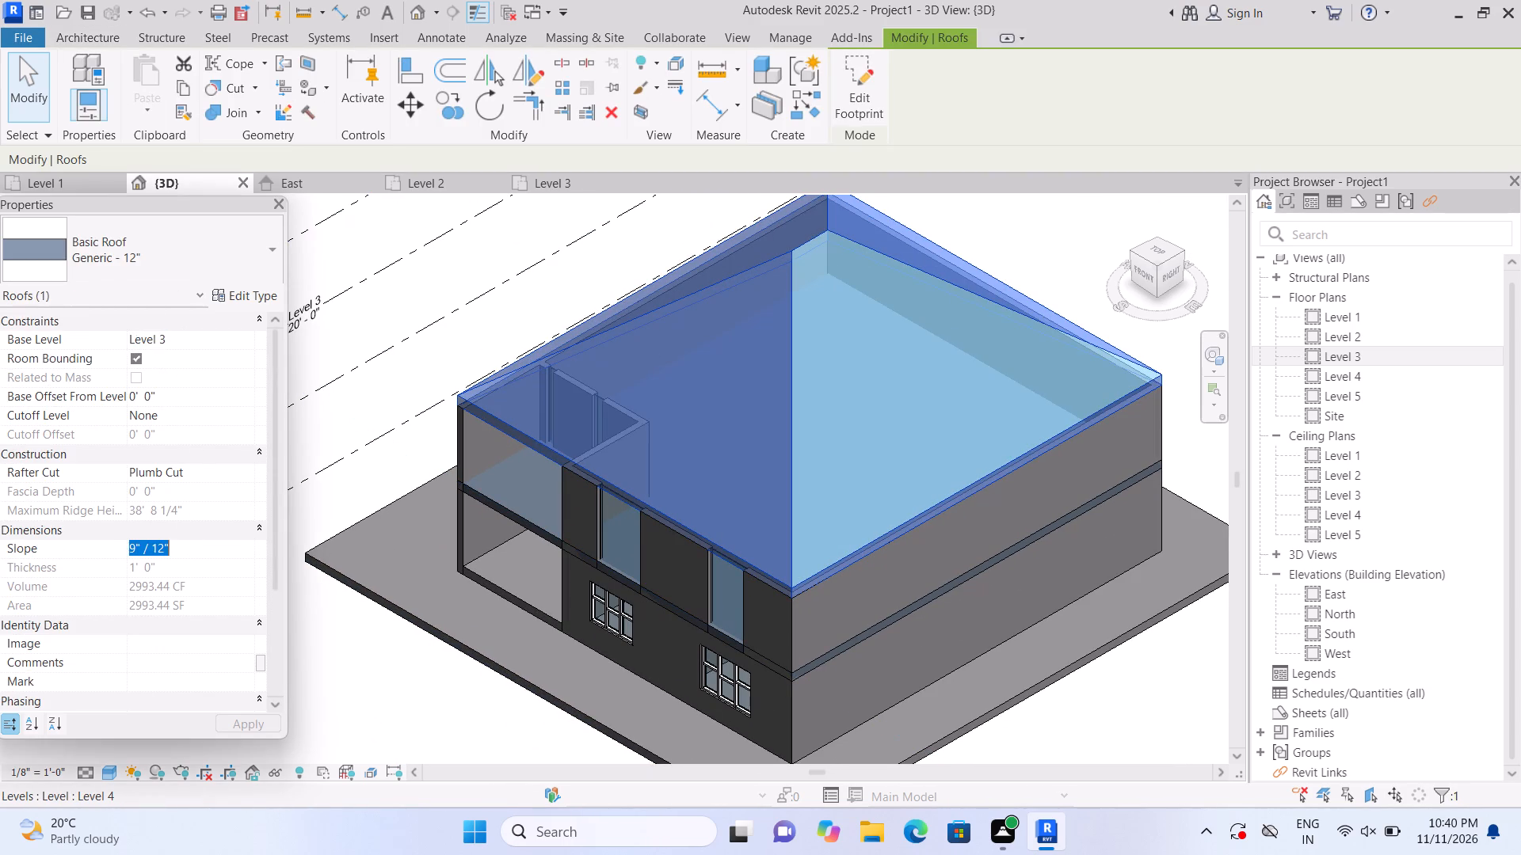
key("BackSpace")
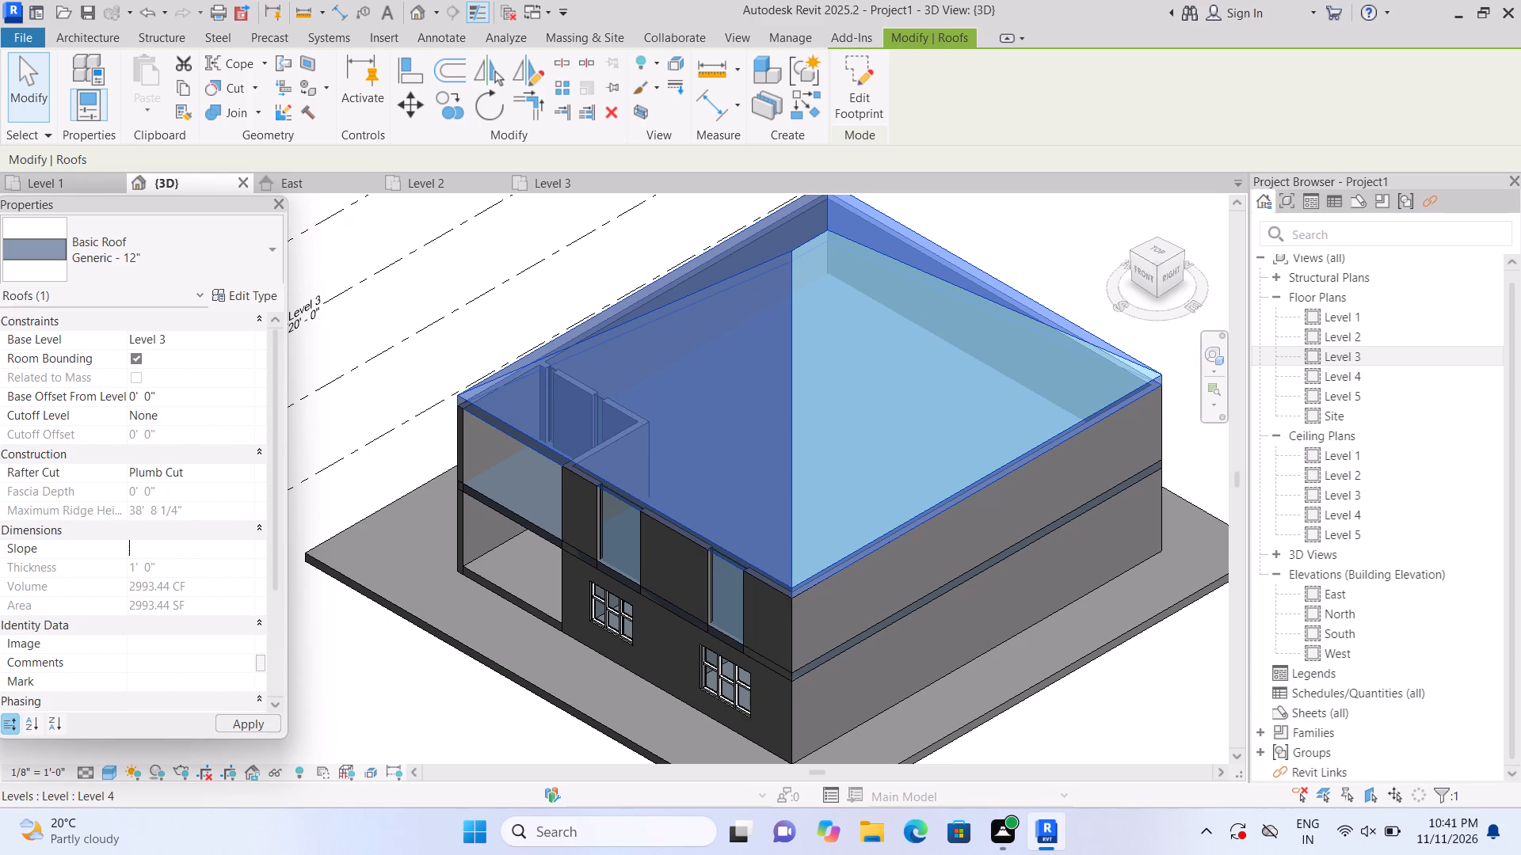
key("0")
key("Return")
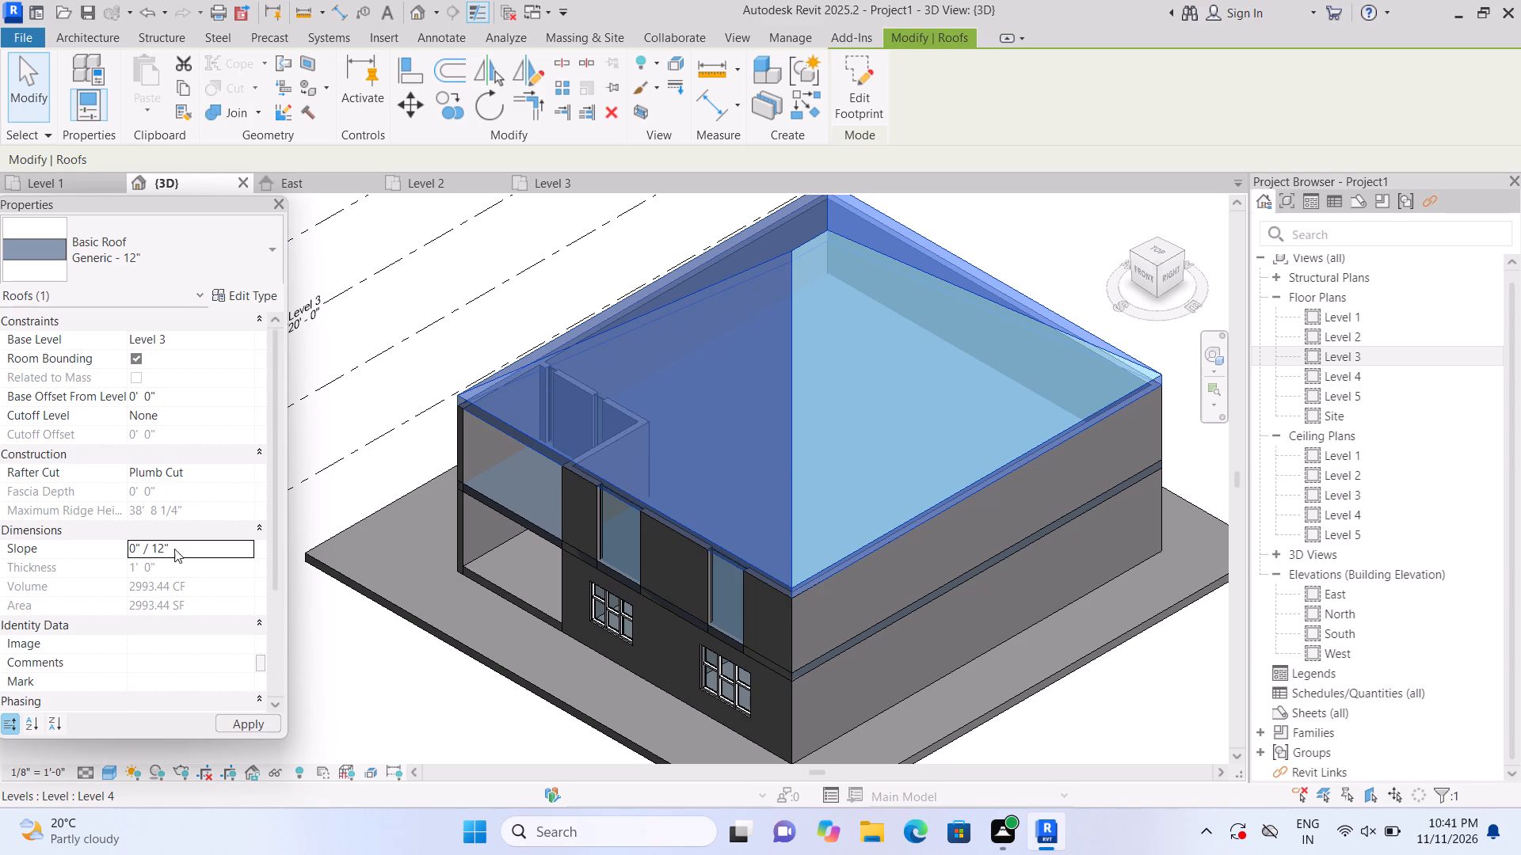
left_click(391, 701)
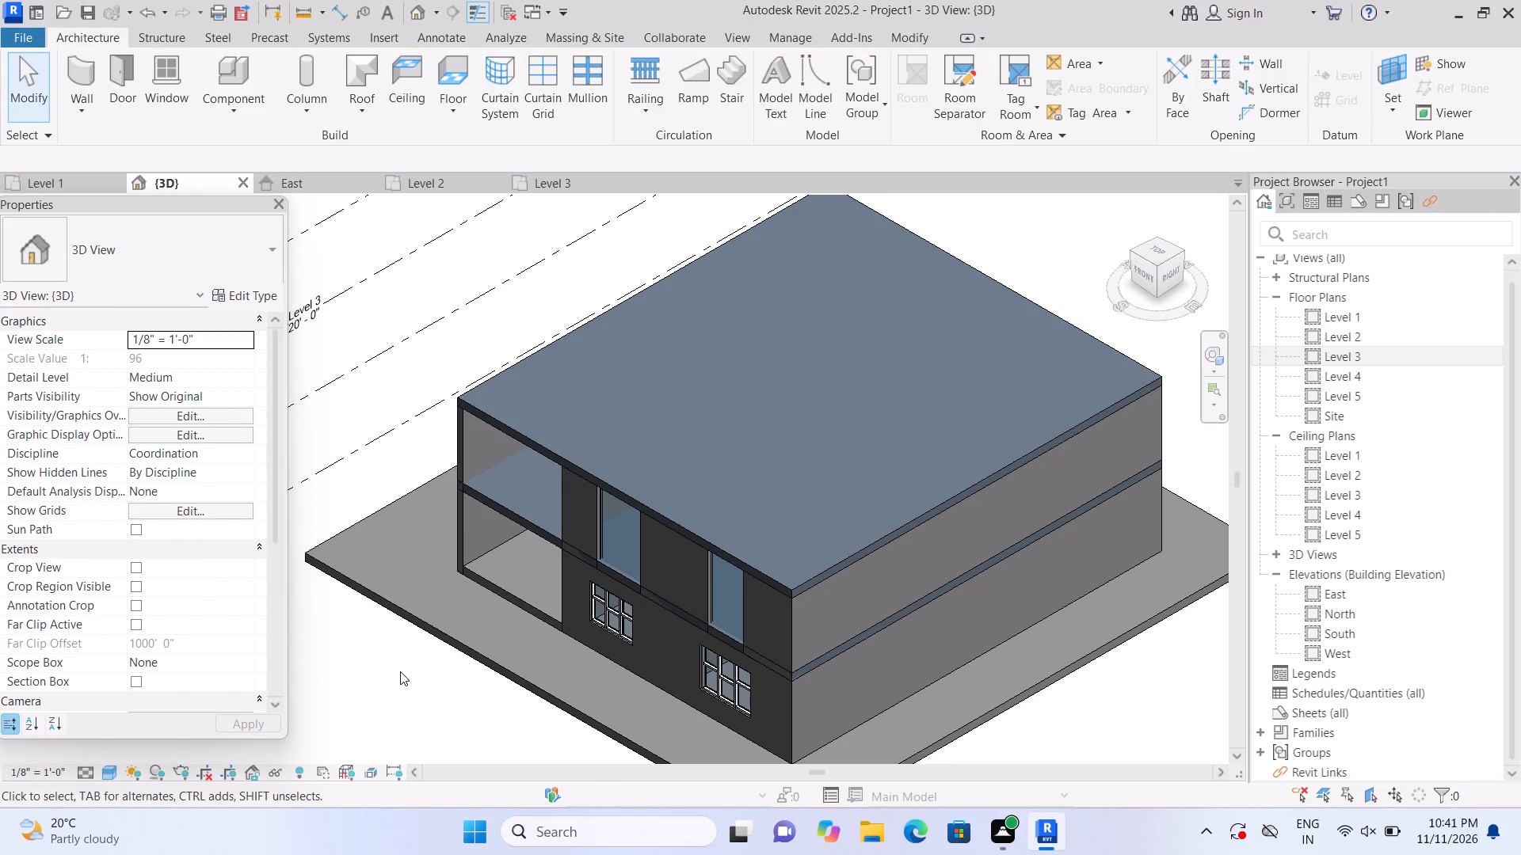
Select the Level 2 front-facade curtain wall nearer the recessed corner and examine how it meets the floor and roof.
middle_click_drag(400, 671, 408, 497)
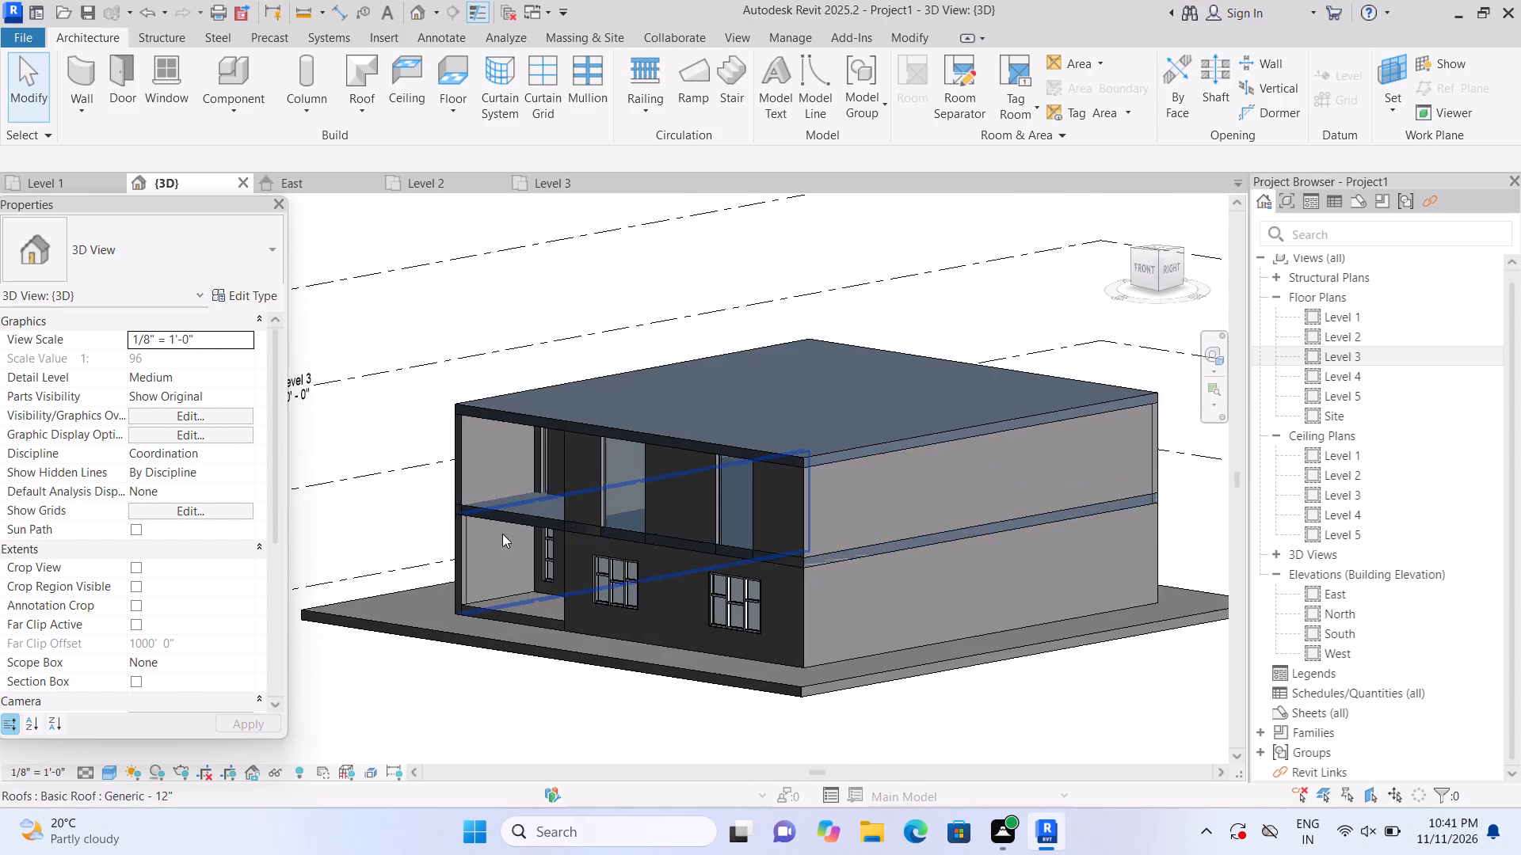
scroll(503, 535, "up", 4)
scroll(721, 486, "up", 2)
left_click(721, 482)
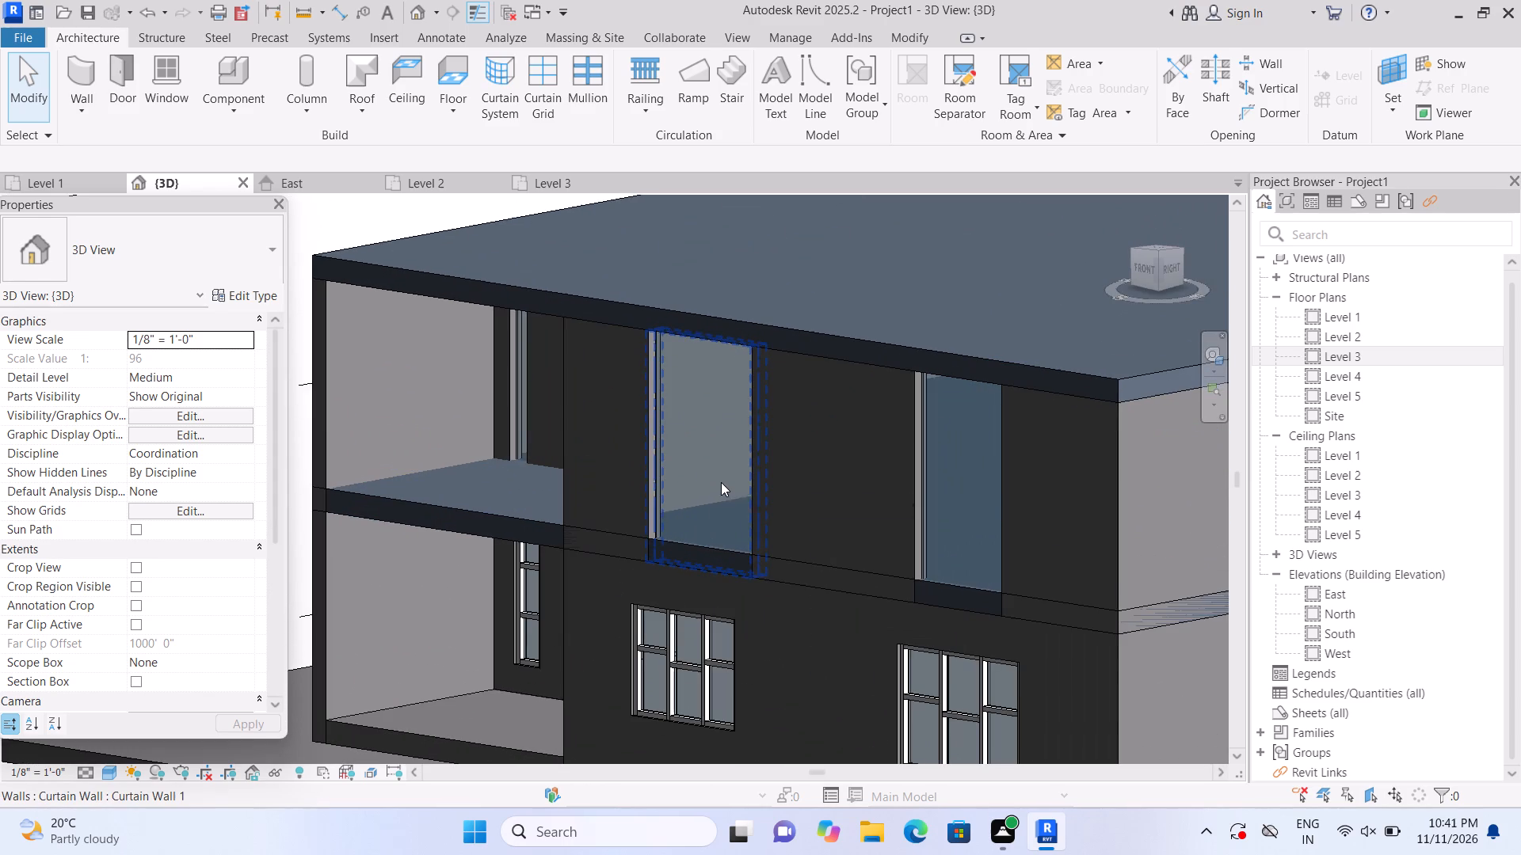
scroll(721, 482, "up", 3)
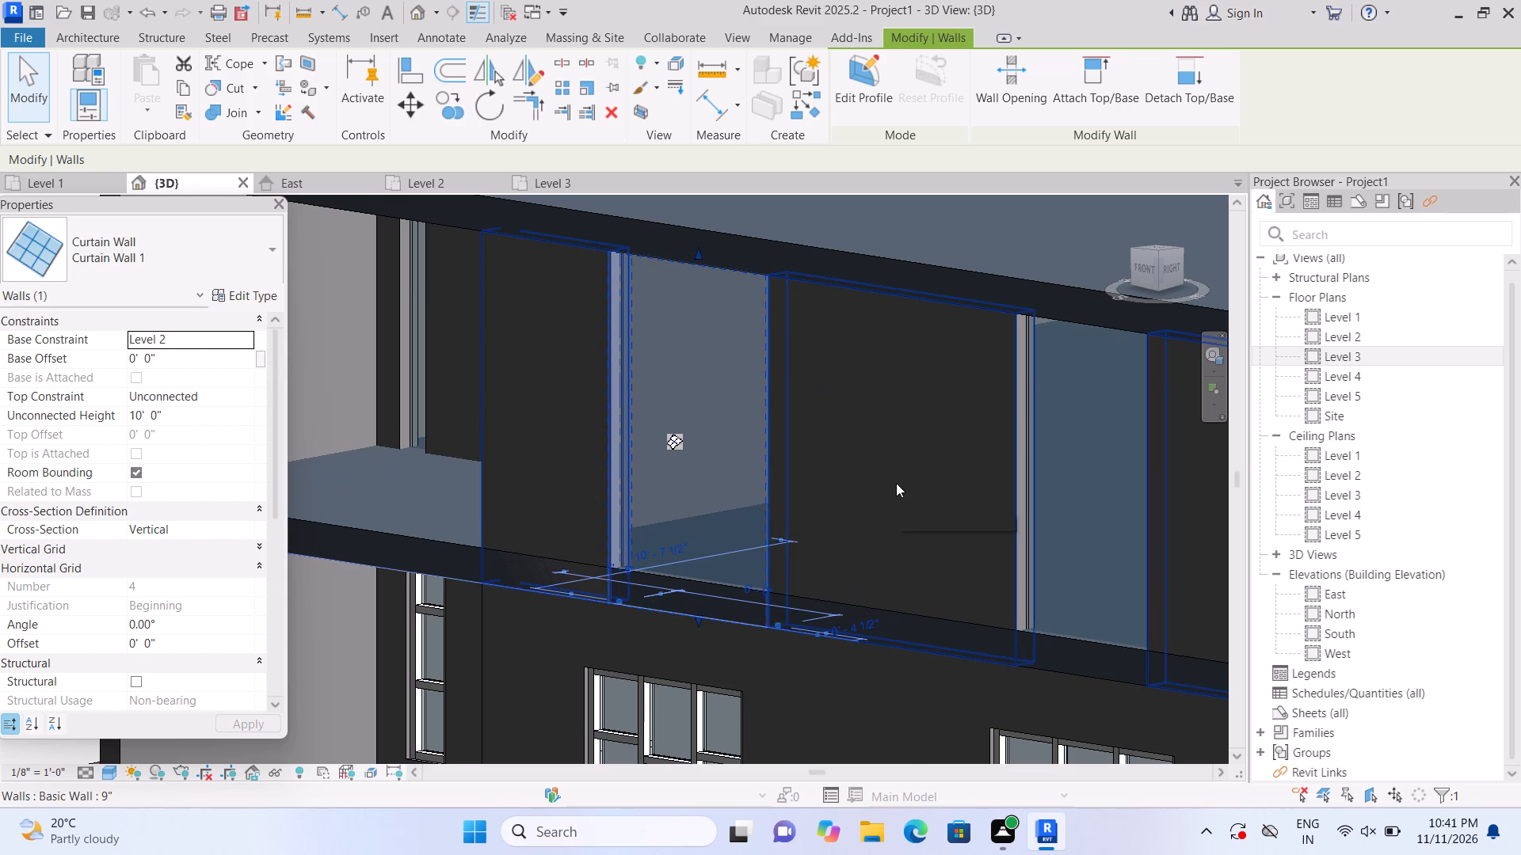
scroll(893, 460, "up", 1)
middle_click_drag(892, 463, 928, 583)
middle_click_drag(926, 496, 932, 473)
scroll(922, 416, "down", 2)
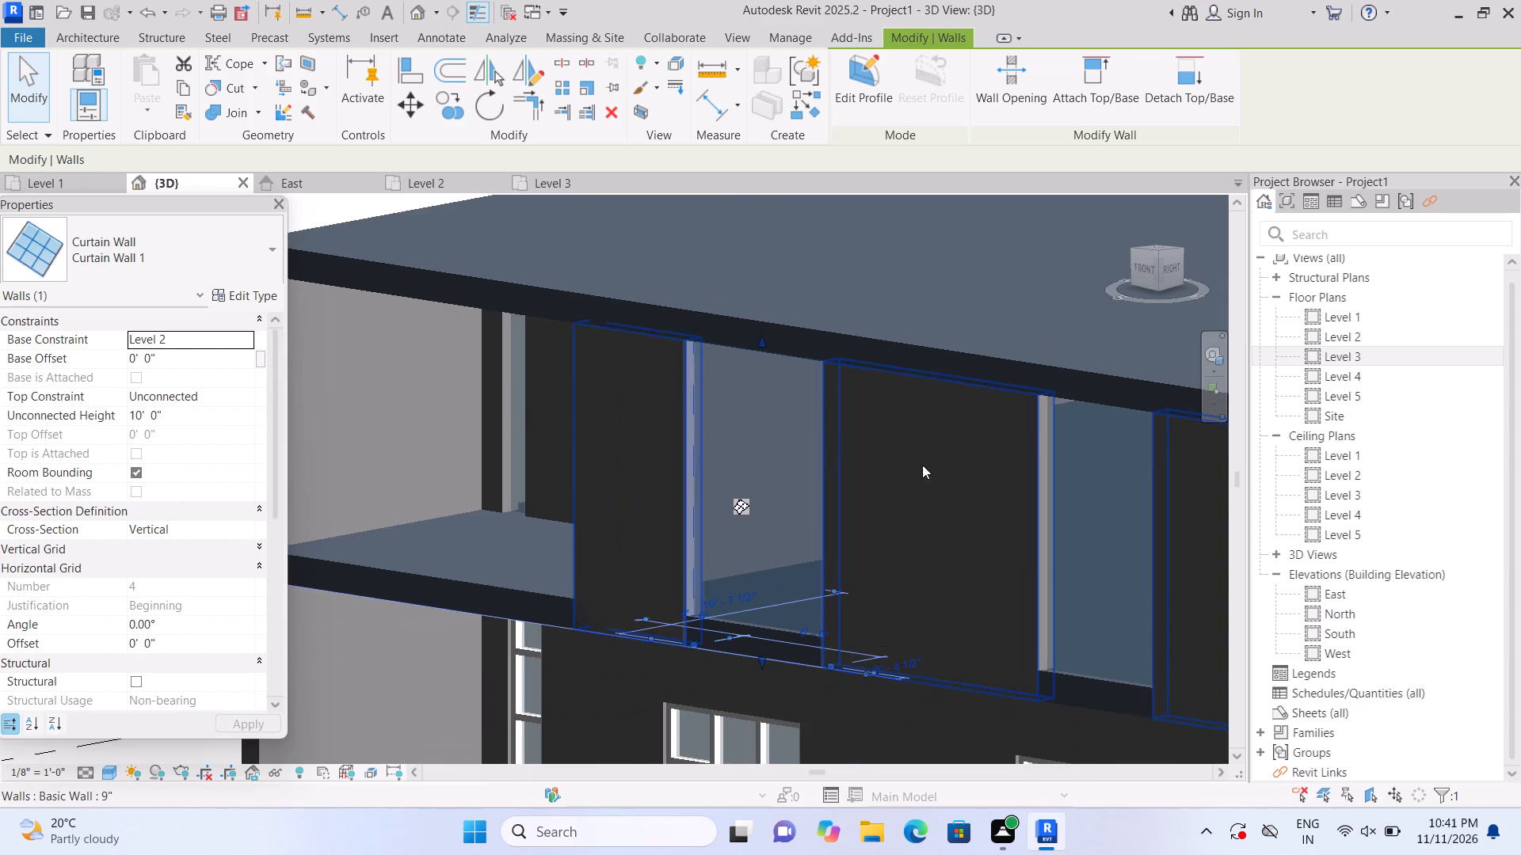
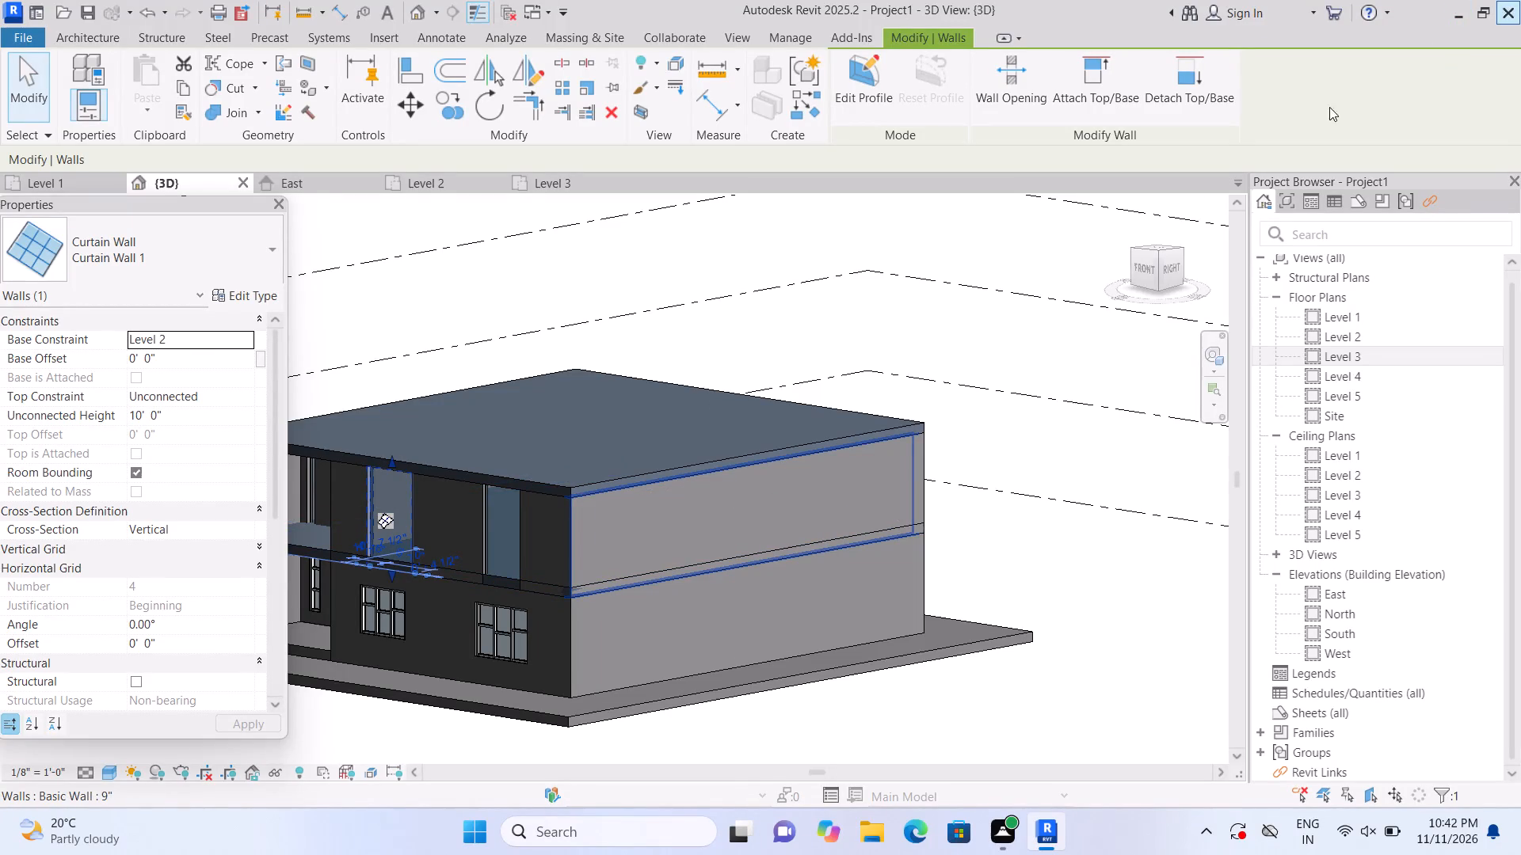
From the front, align both side edges of the Level 2 curtain wall nearer the recessed corner with the window below, making it 6'-0" wide.
scroll(719, 411, "down", 4)
scroll(515, 545, "up", 3)
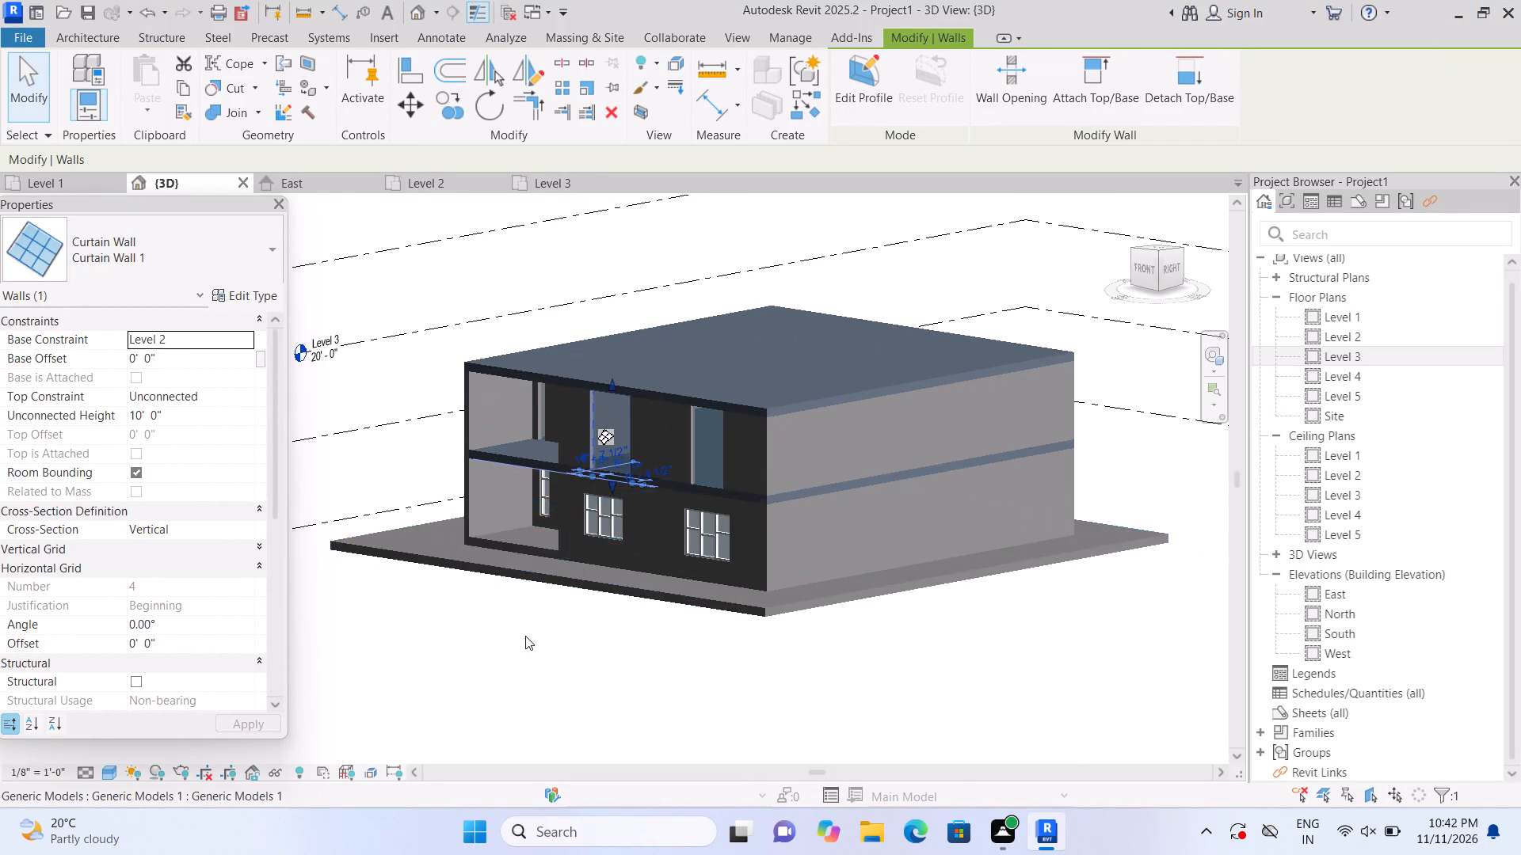
scroll(558, 613, "up", 1)
left_click(555, 659)
scroll(657, 532, "up", 3)
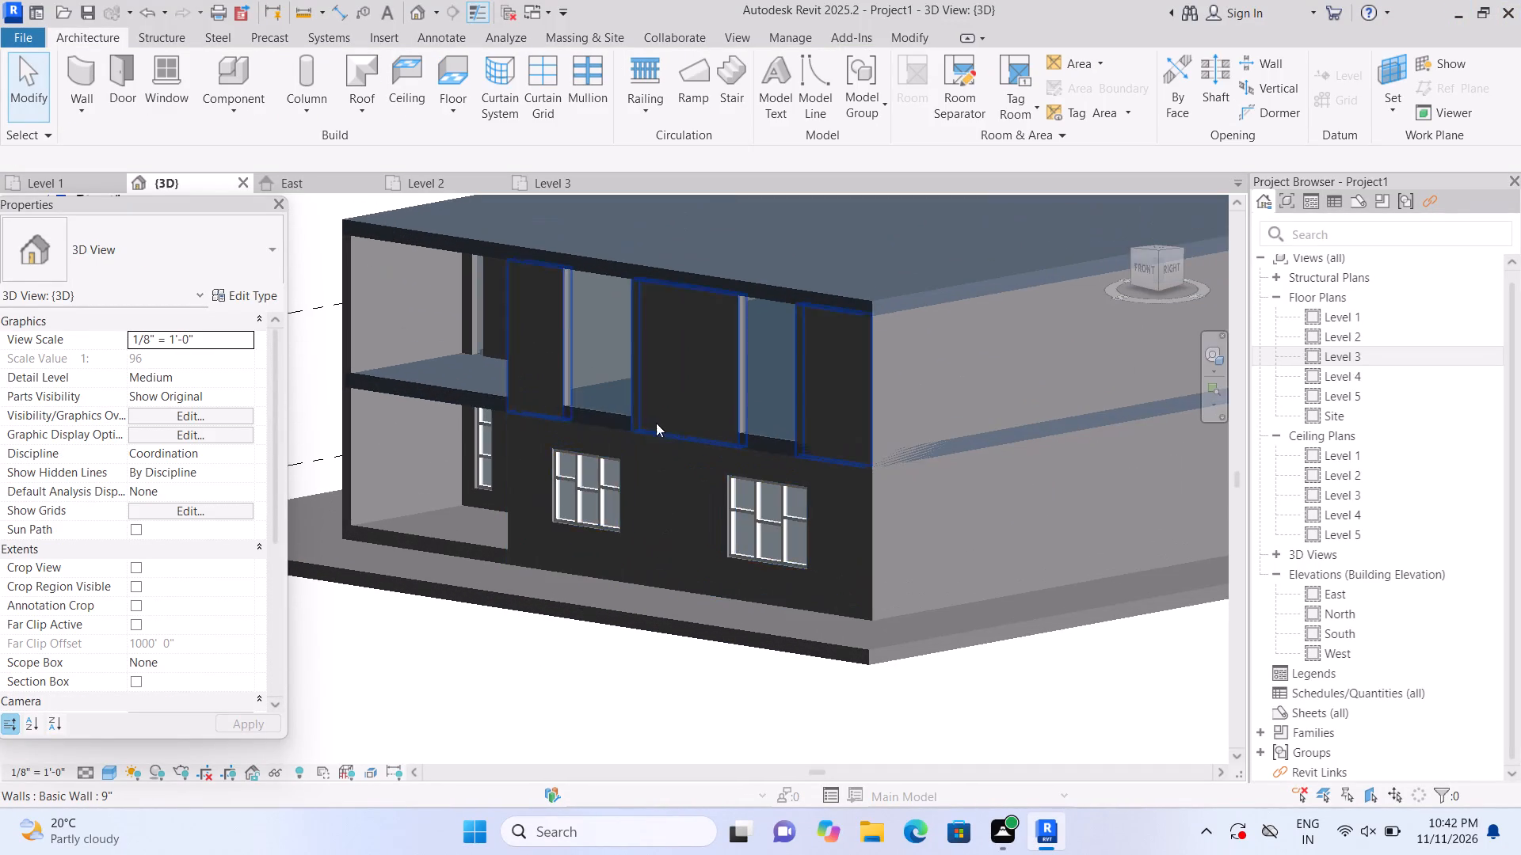
left_click(1153, 268)
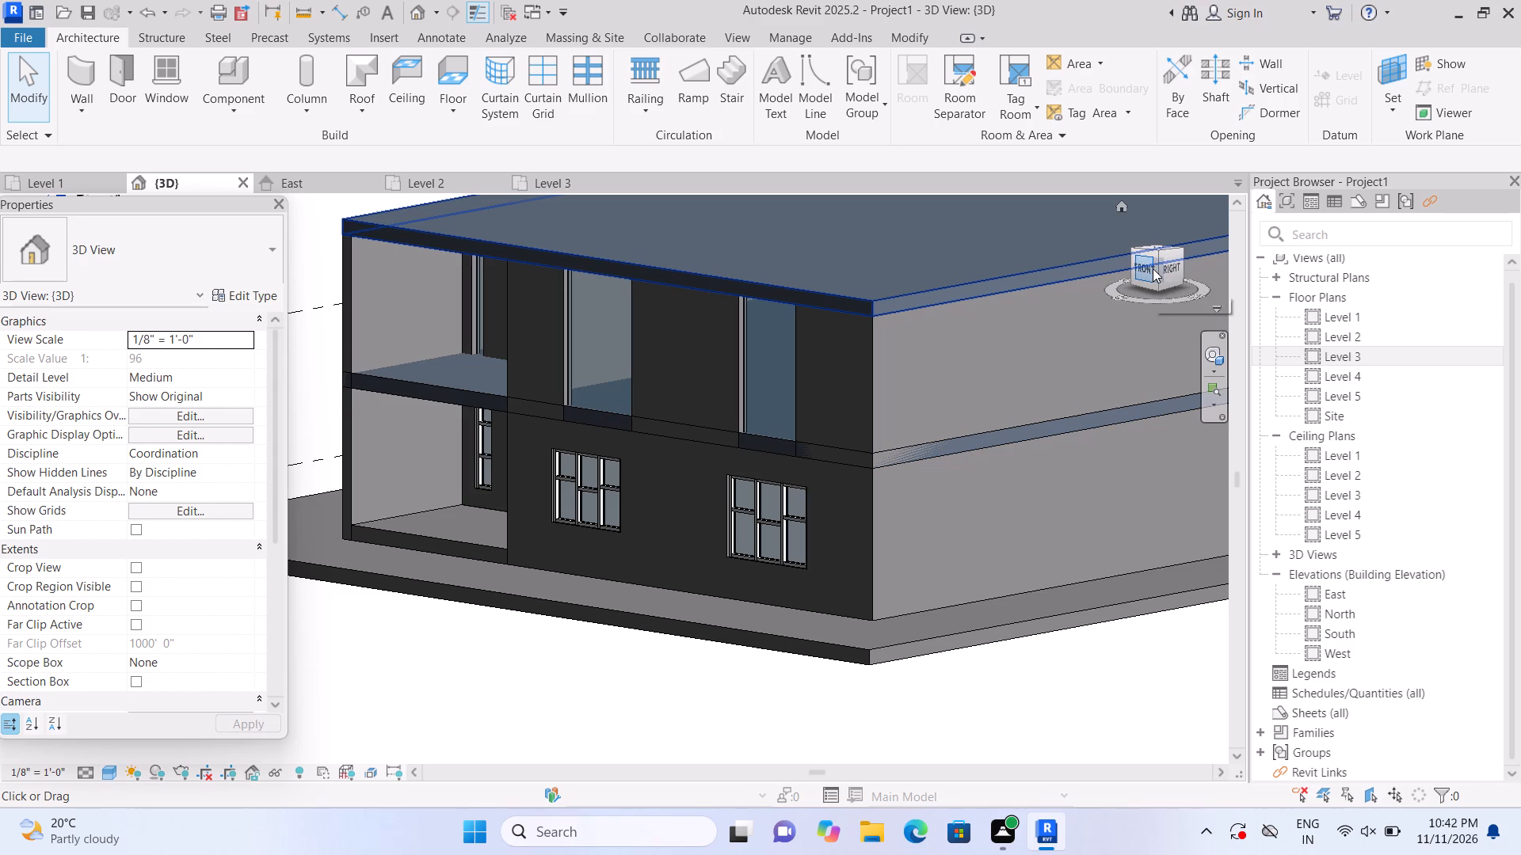
scroll(577, 535, "up", 5)
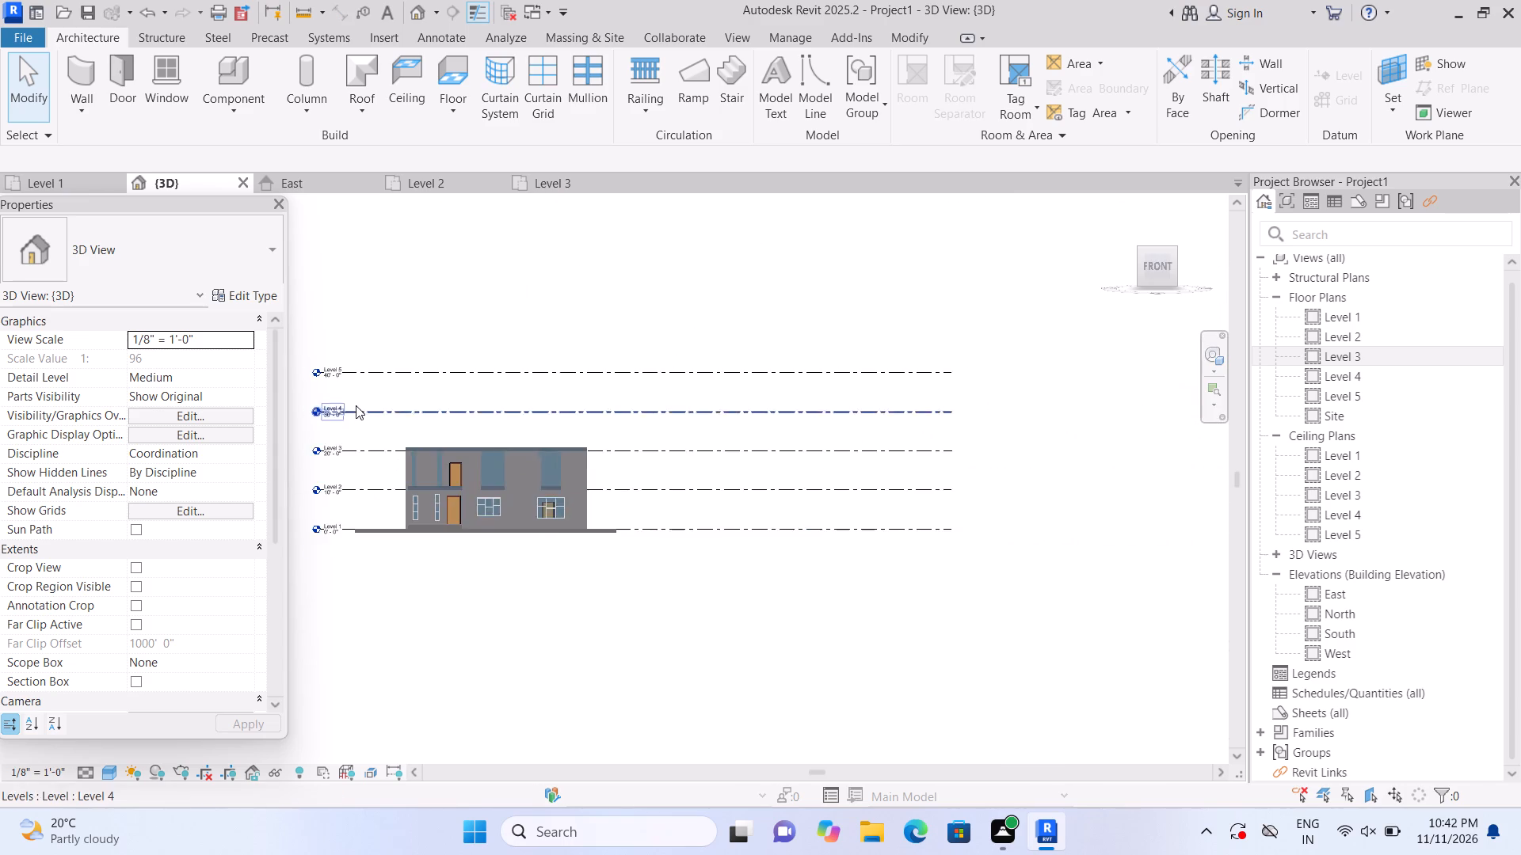
scroll(356, 405, "up", 2)
scroll(427, 504, "up", 5)
scroll(454, 412, "up", 1)
middle_click_drag(453, 412, 444, 302)
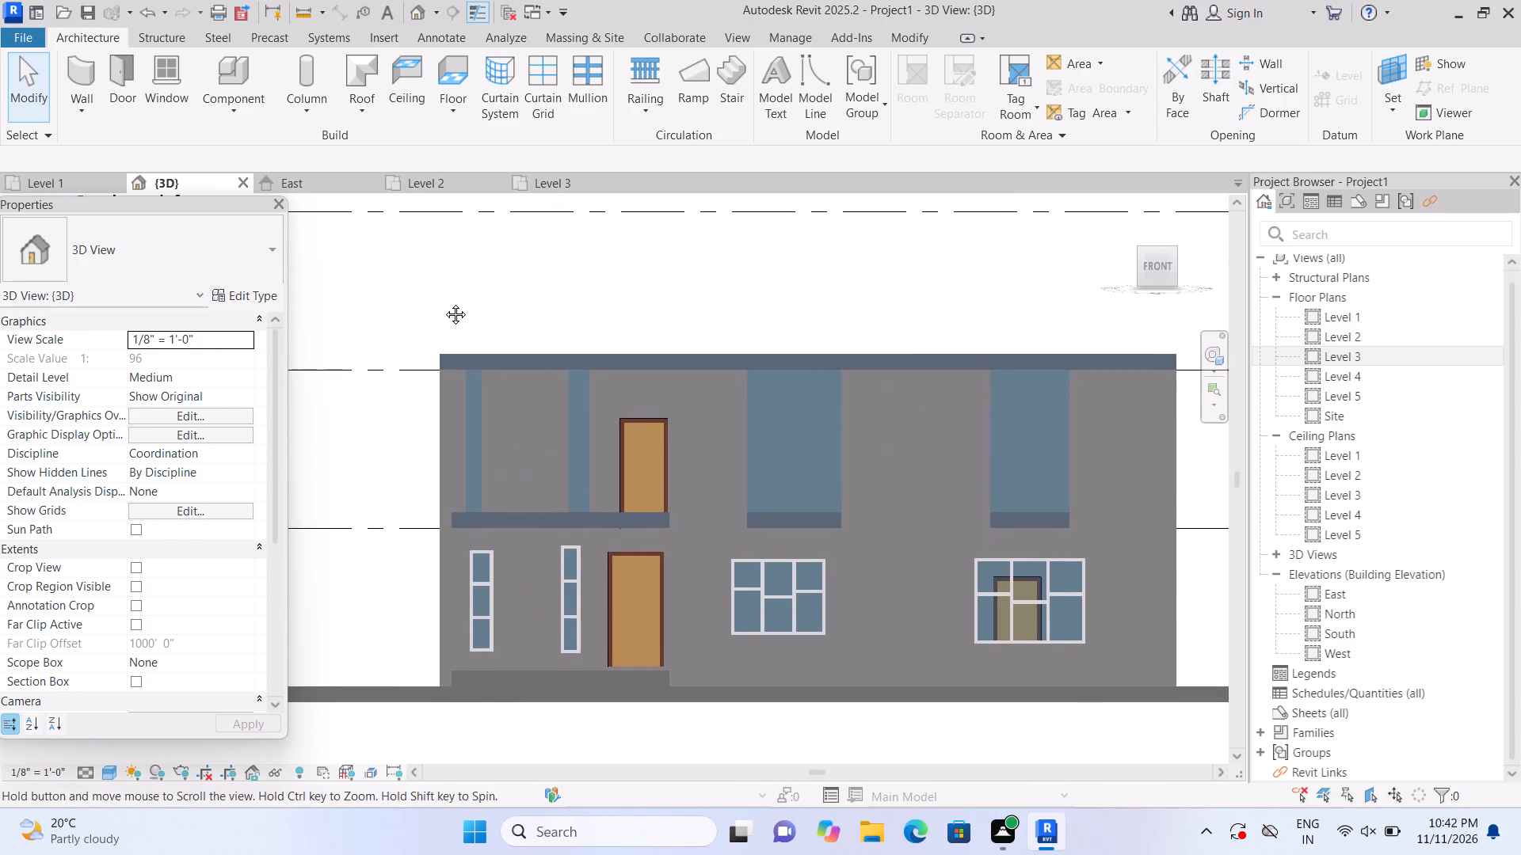
middle_click_drag(444, 302, 365, 279)
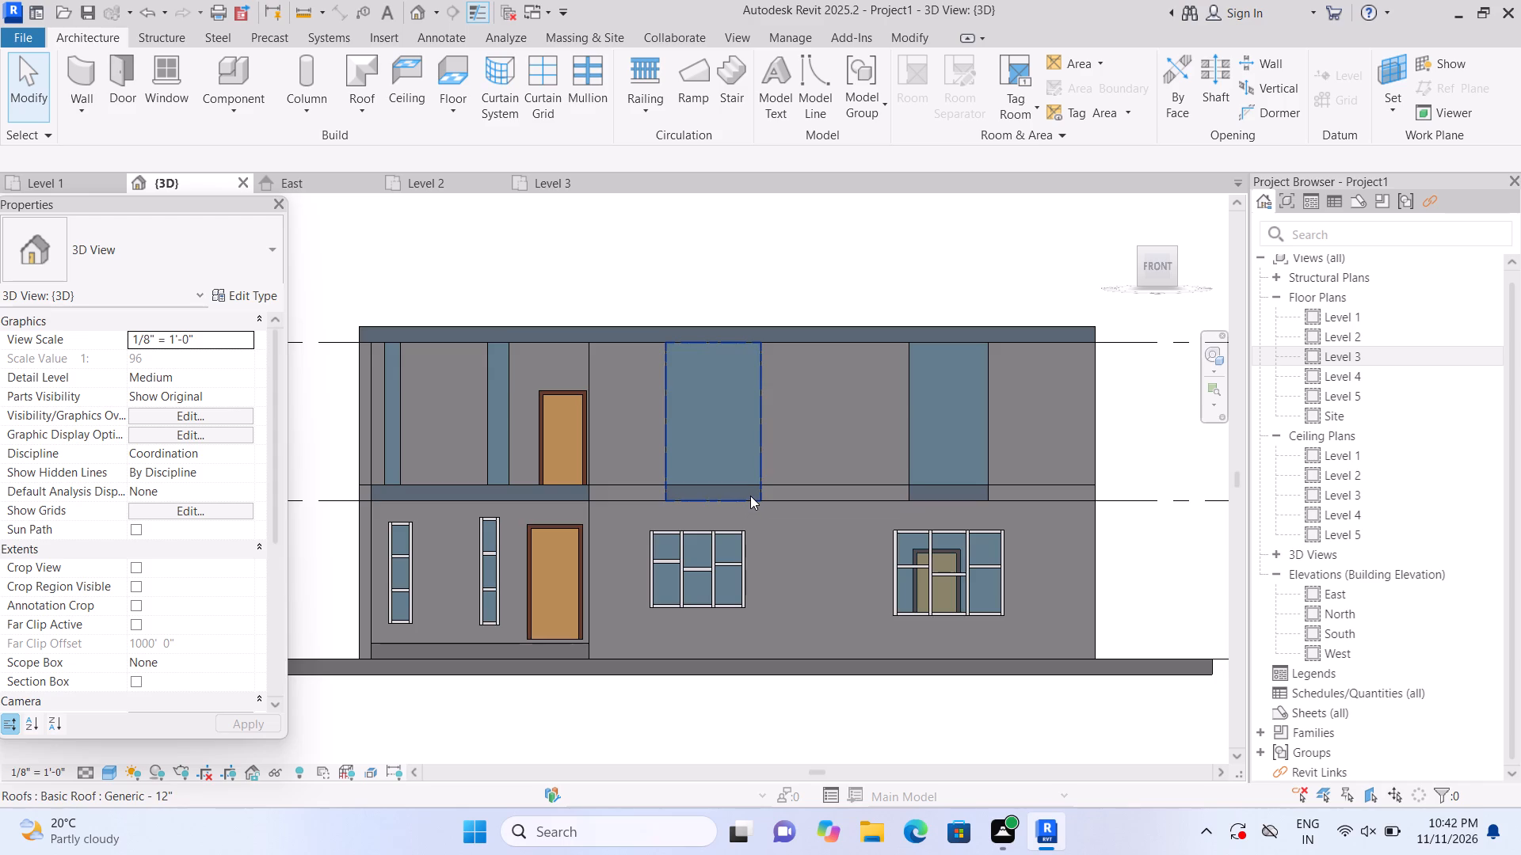
scroll(750, 496, "up", 2)
left_click(750, 492)
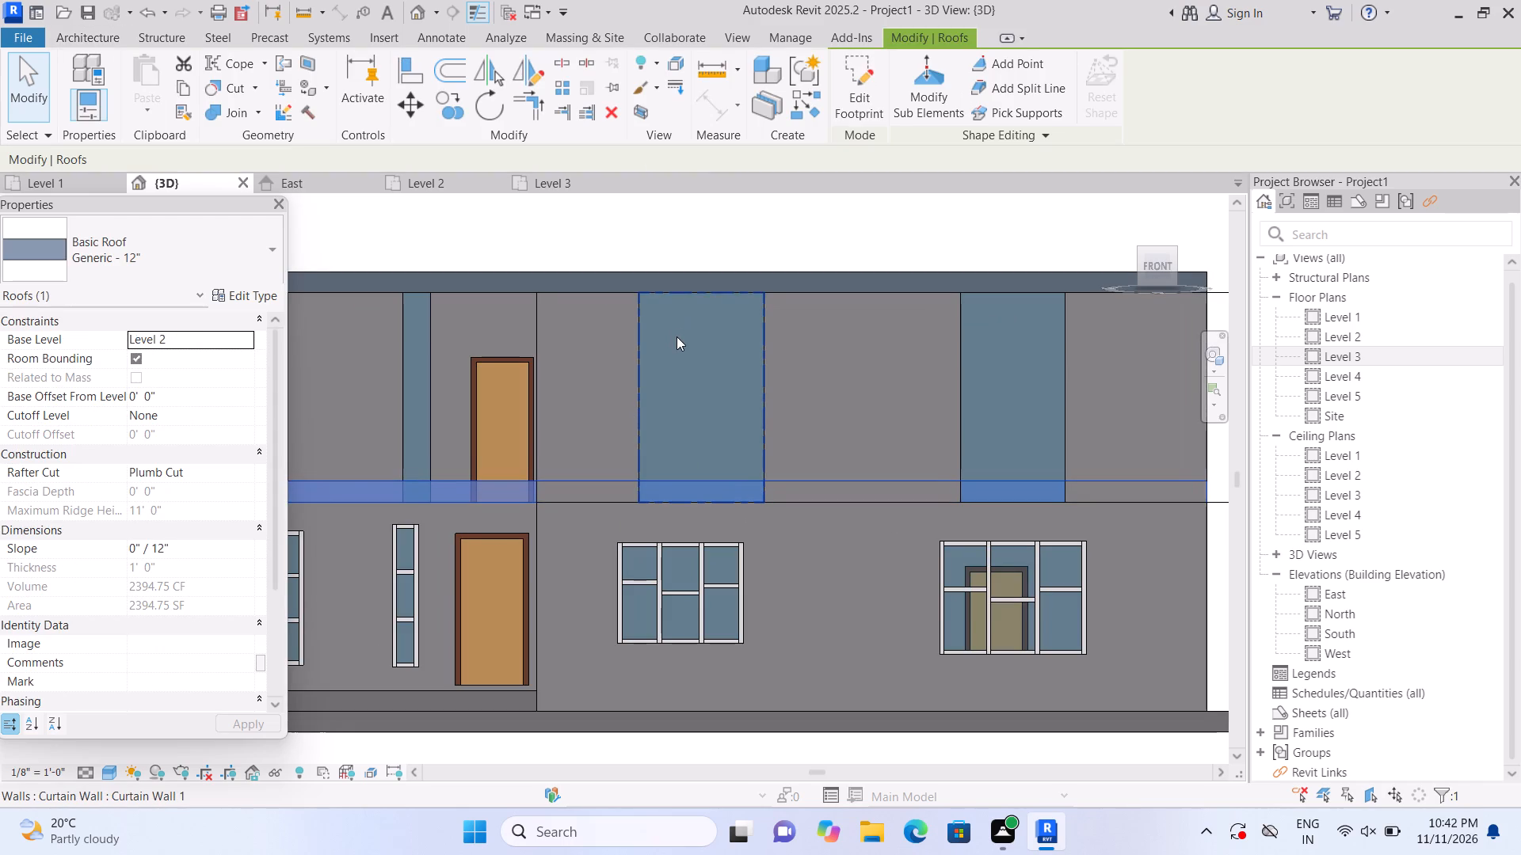
left_click(677, 336)
scroll(643, 395, "up", 1)
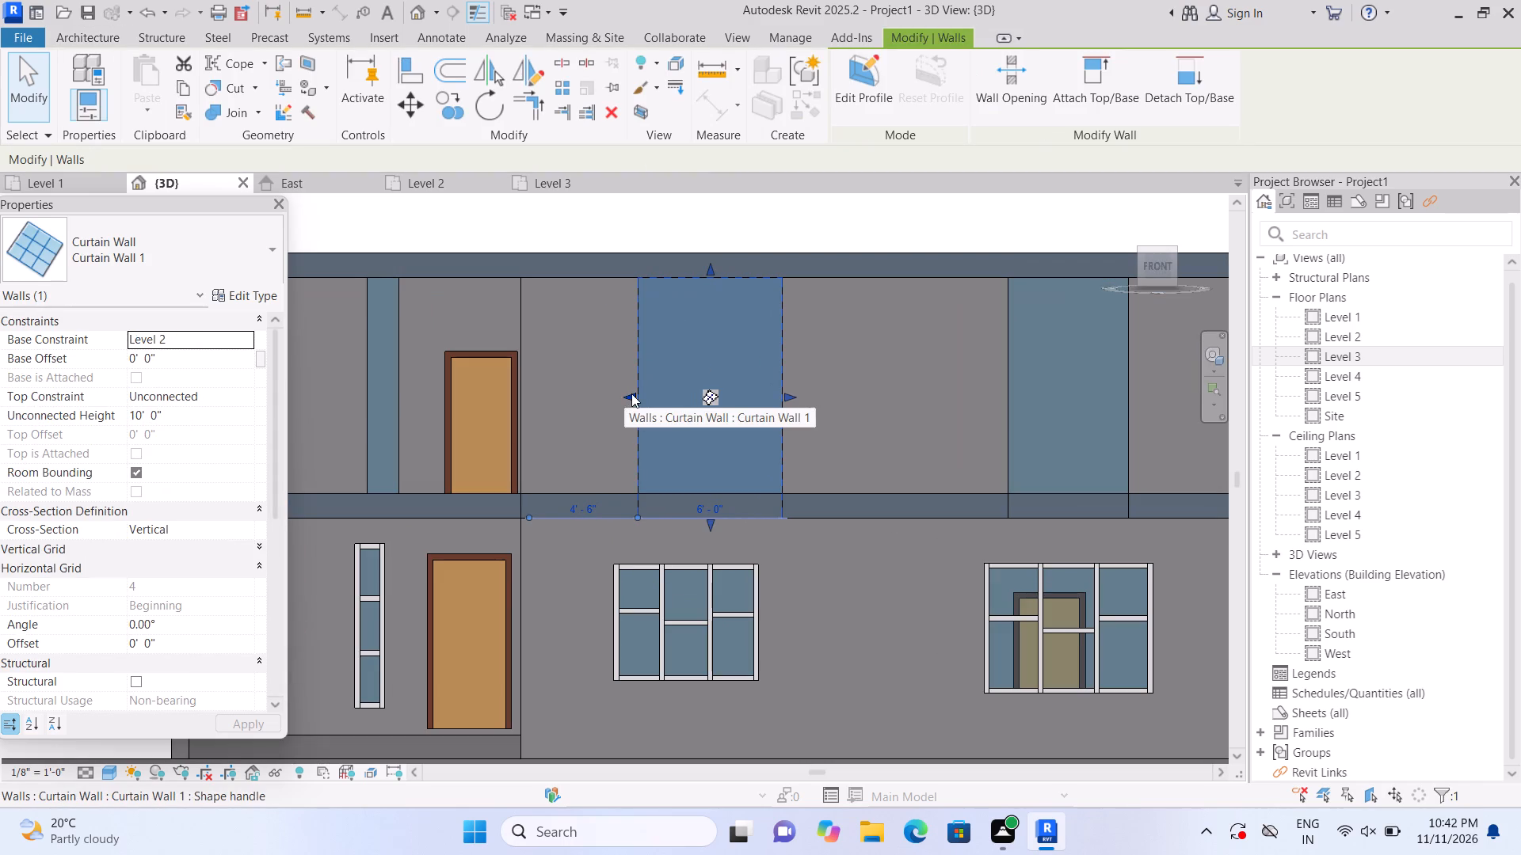
left_click_drag(631, 393, 614, 393)
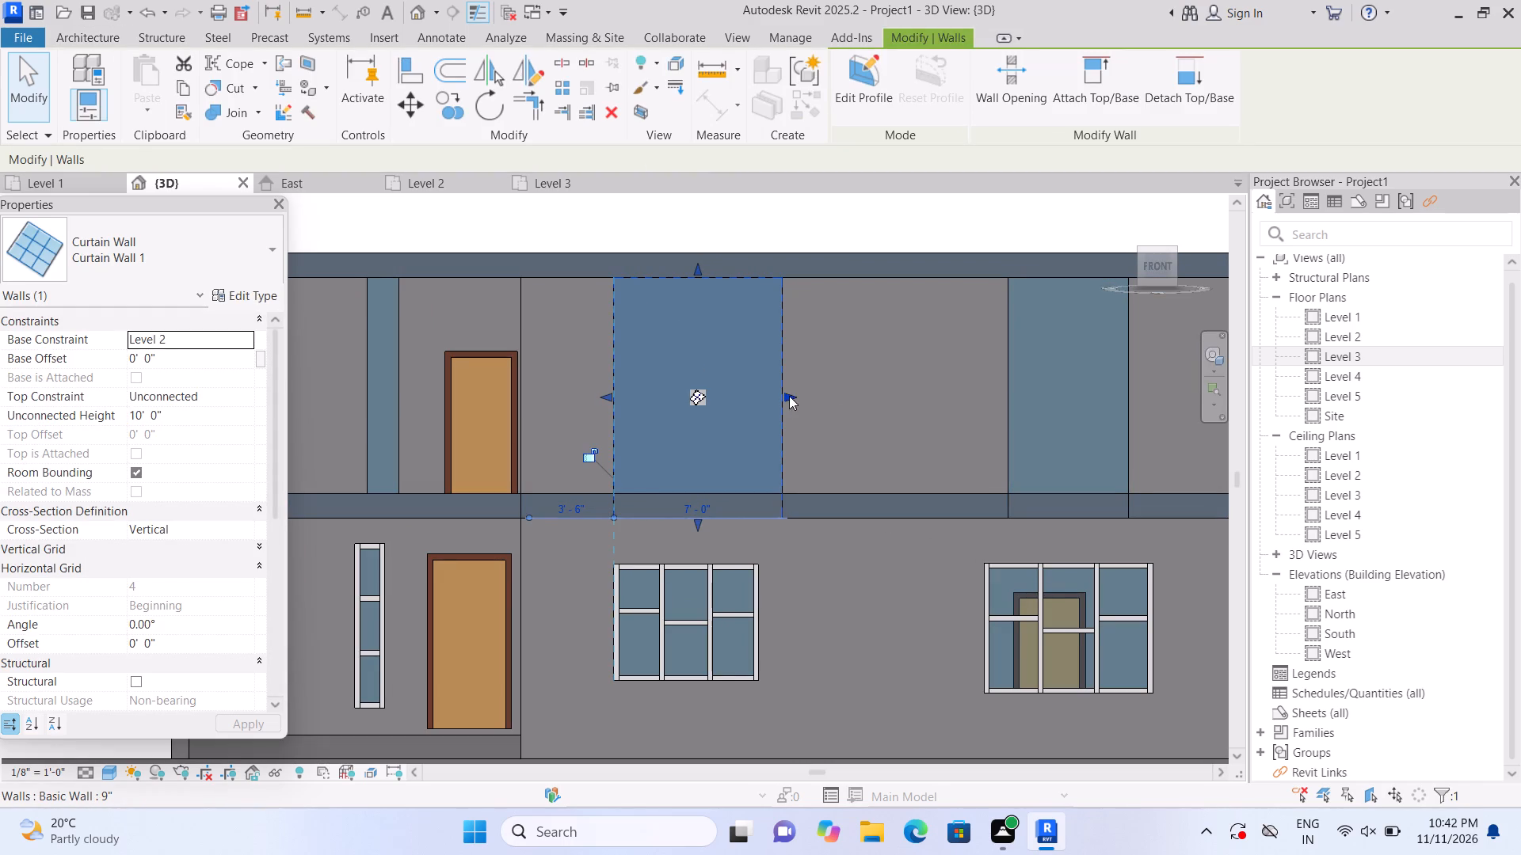
left_click_drag(789, 391, 766, 396)
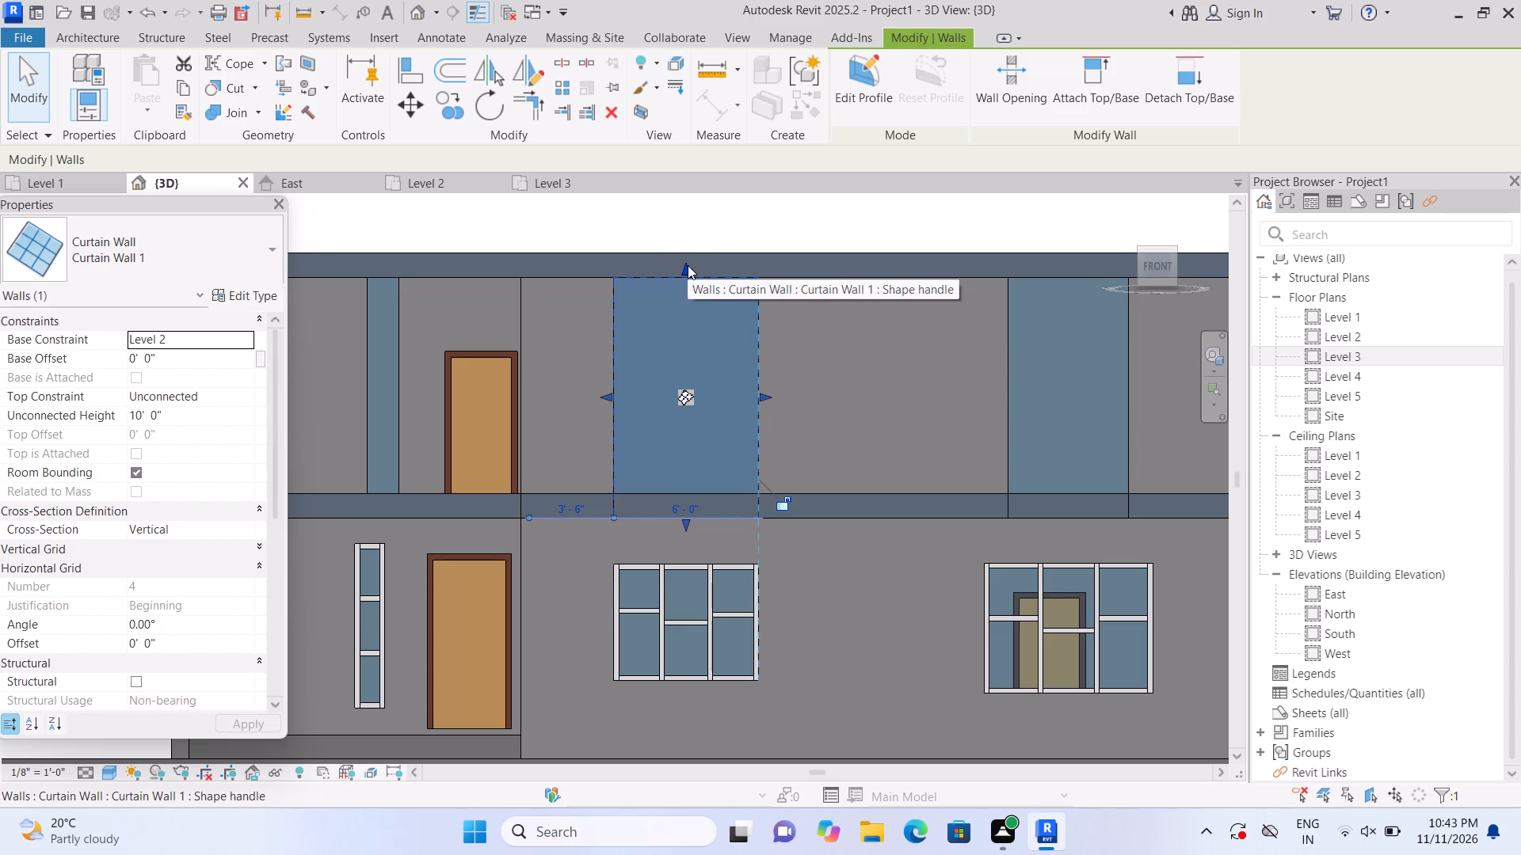
Lower that curtain wall's top edge and raise its base about 2'-0" above Level 2, making it about 6'-10" high.
left_click_drag(684, 268, 684, 268)
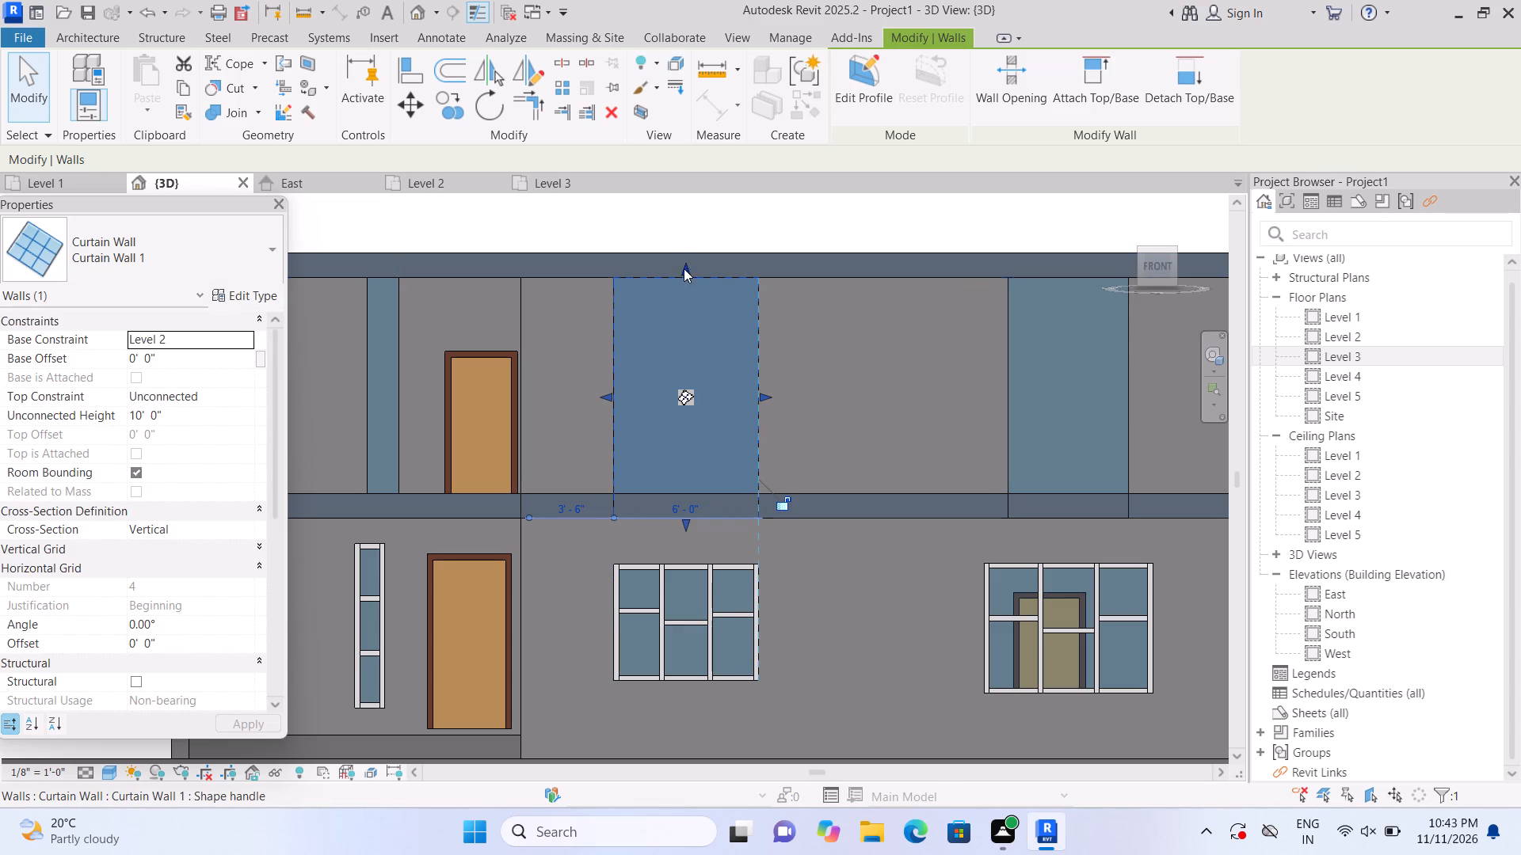
left_click_drag(684, 268, 682, 305)
left_click(682, 305)
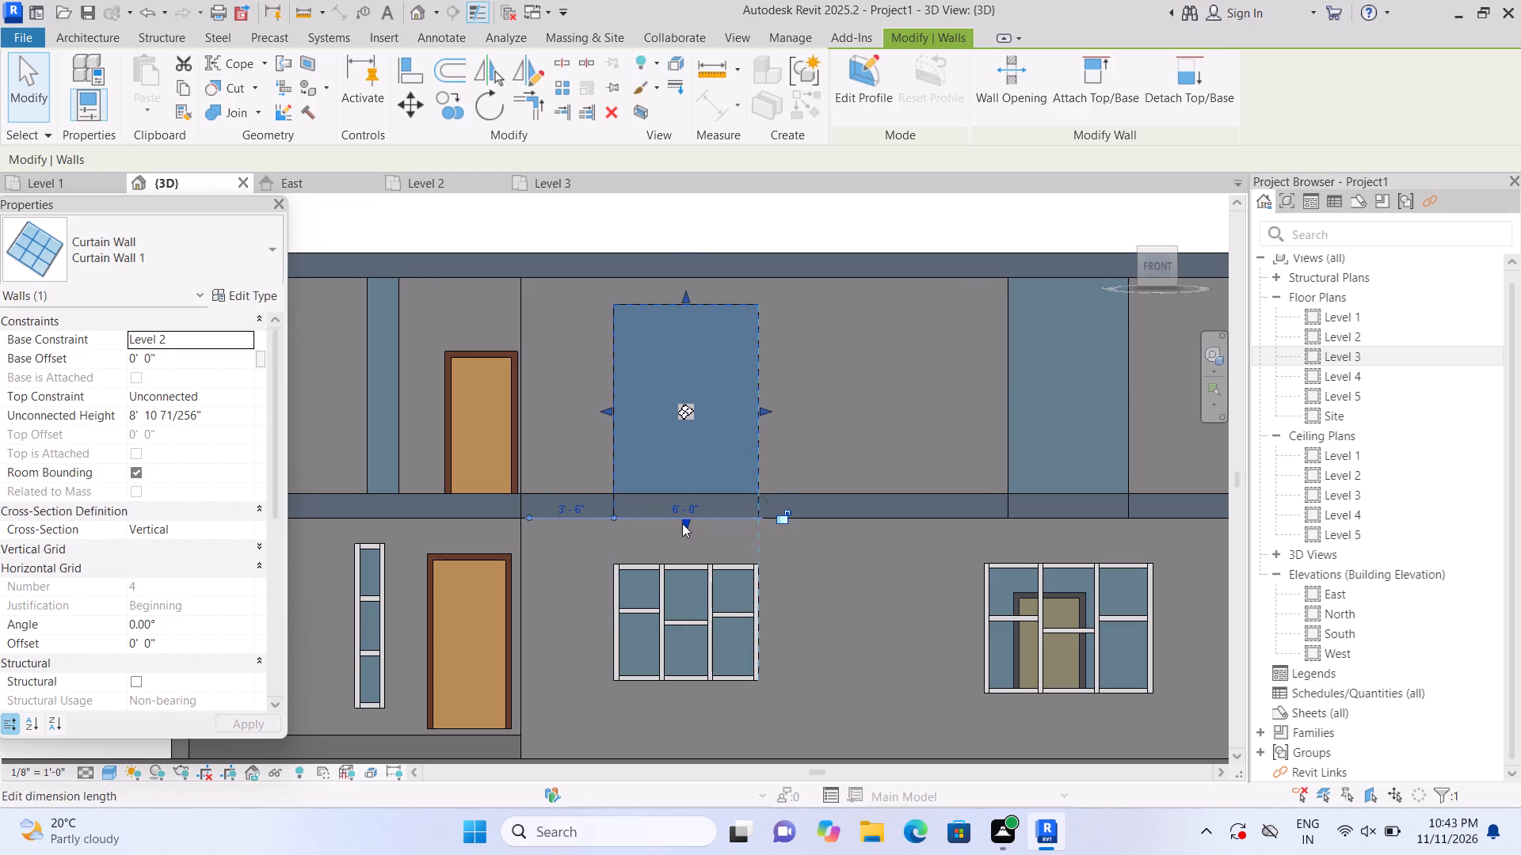
left_click_drag(687, 522, 692, 465)
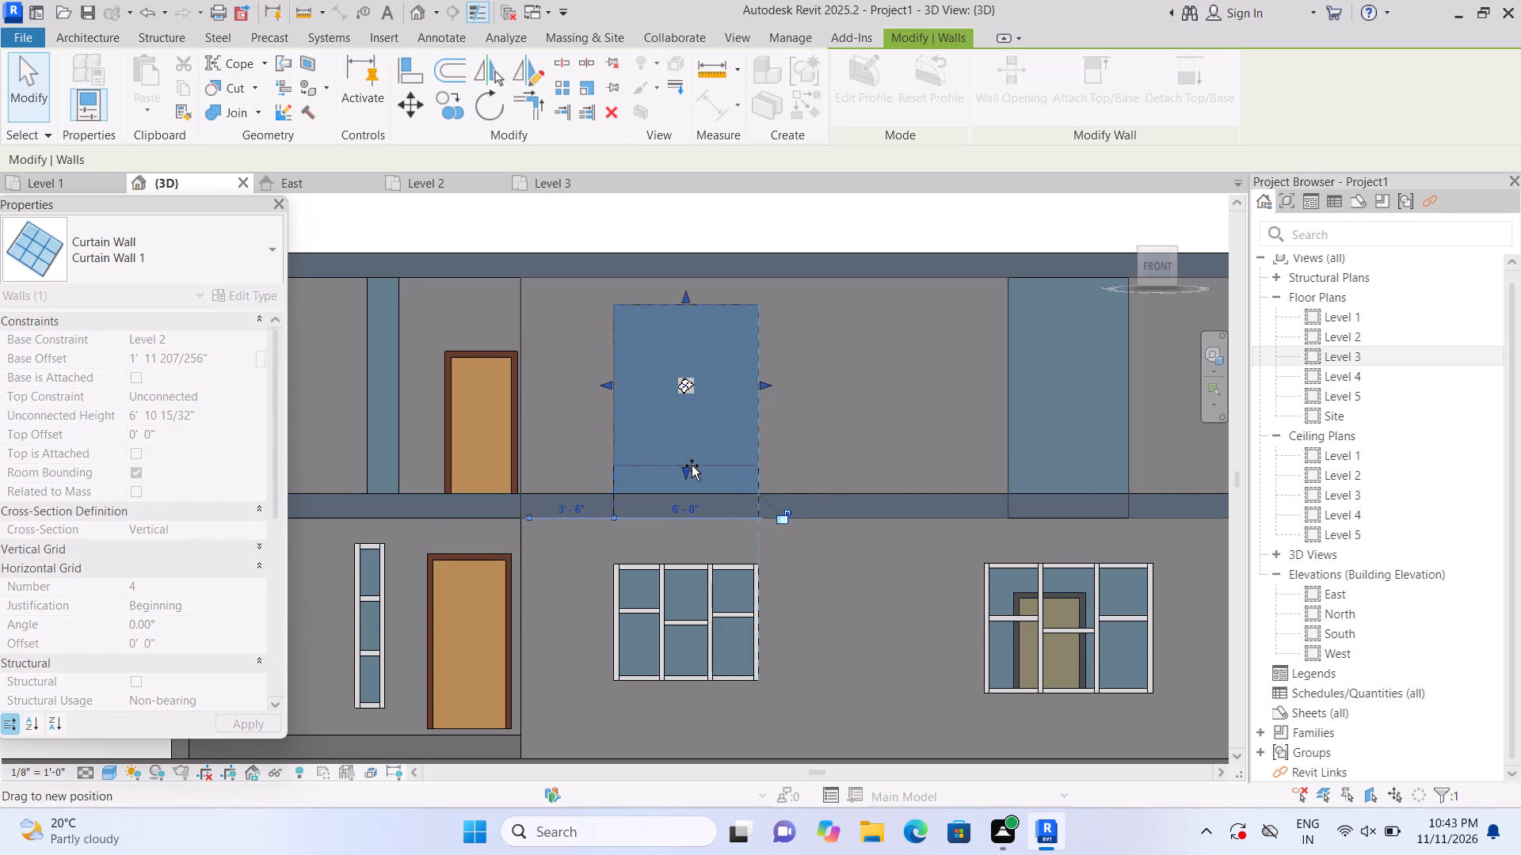
left_click_drag(692, 465, 700, 477)
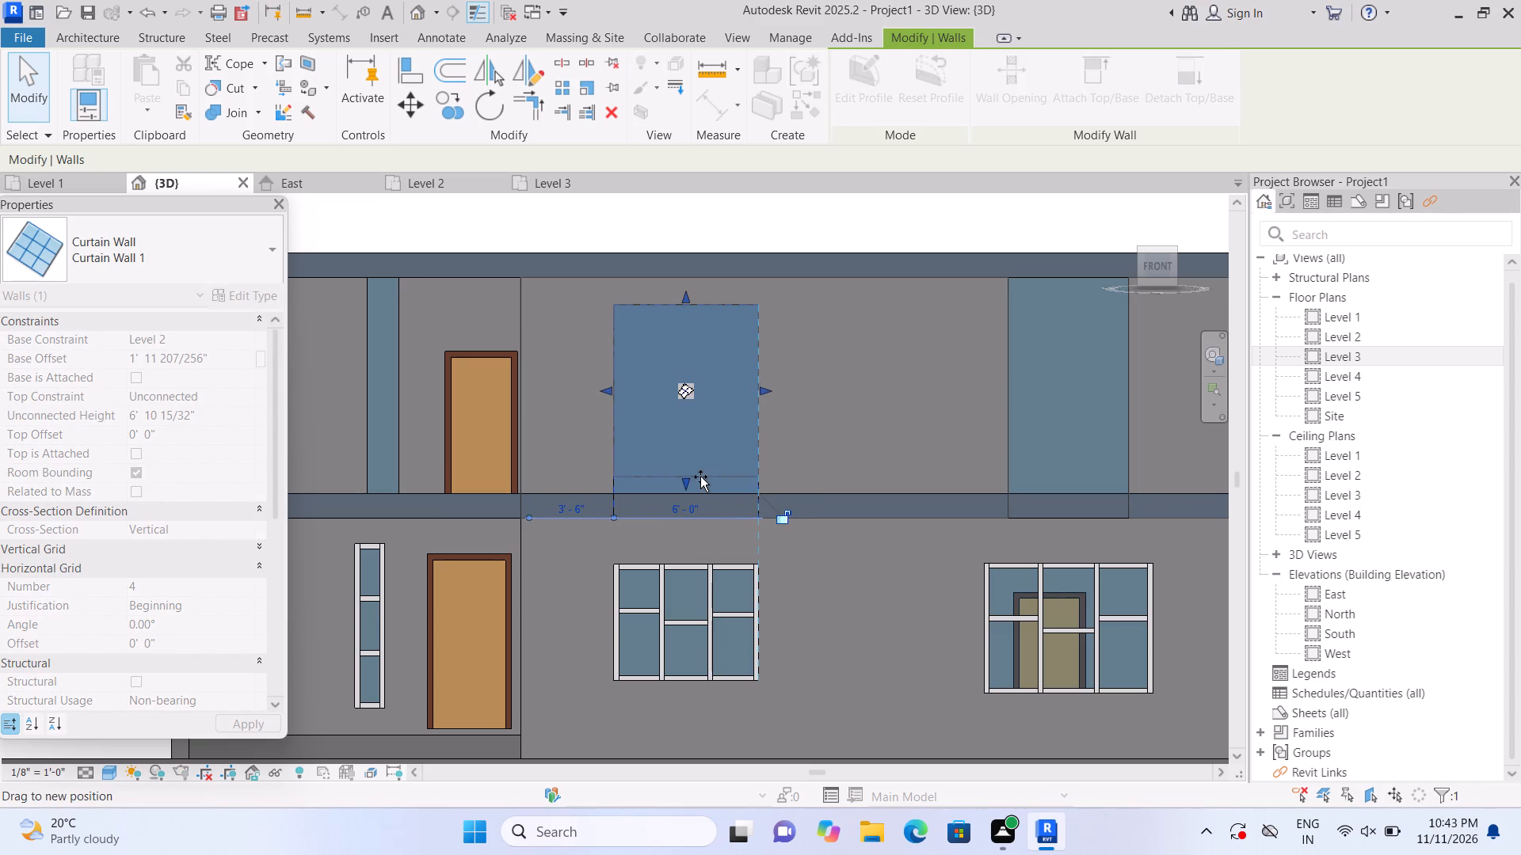
left_click_drag(700, 477, 699, 470)
double_click(798, 228)
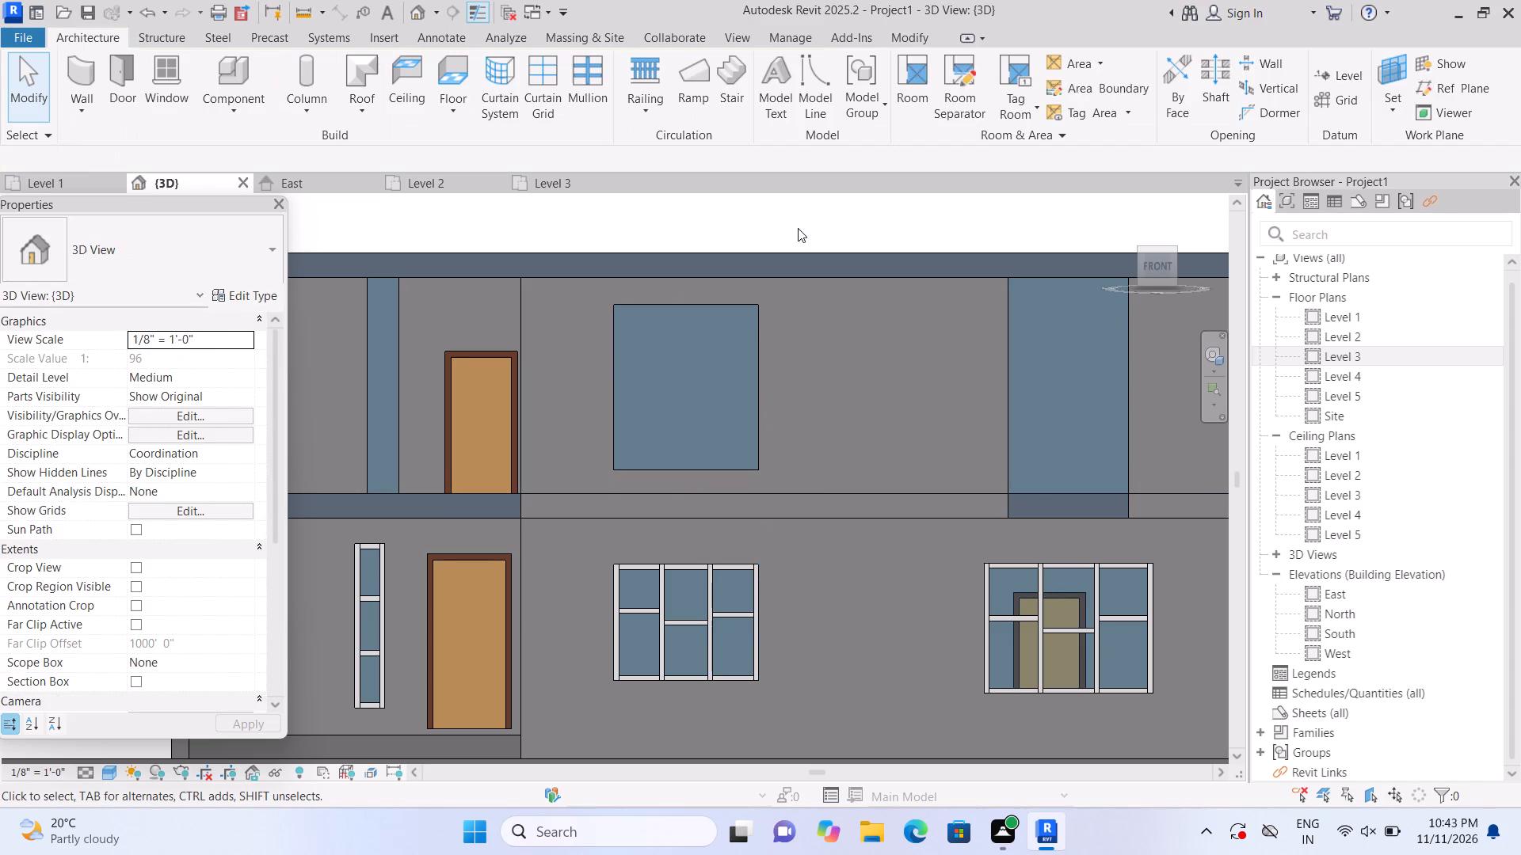
Divide the resized Level 2 curtain wall into three equal 2'-0" bays with two full-height vertical curtain grid lines.
scroll(797, 236, "down", 1)
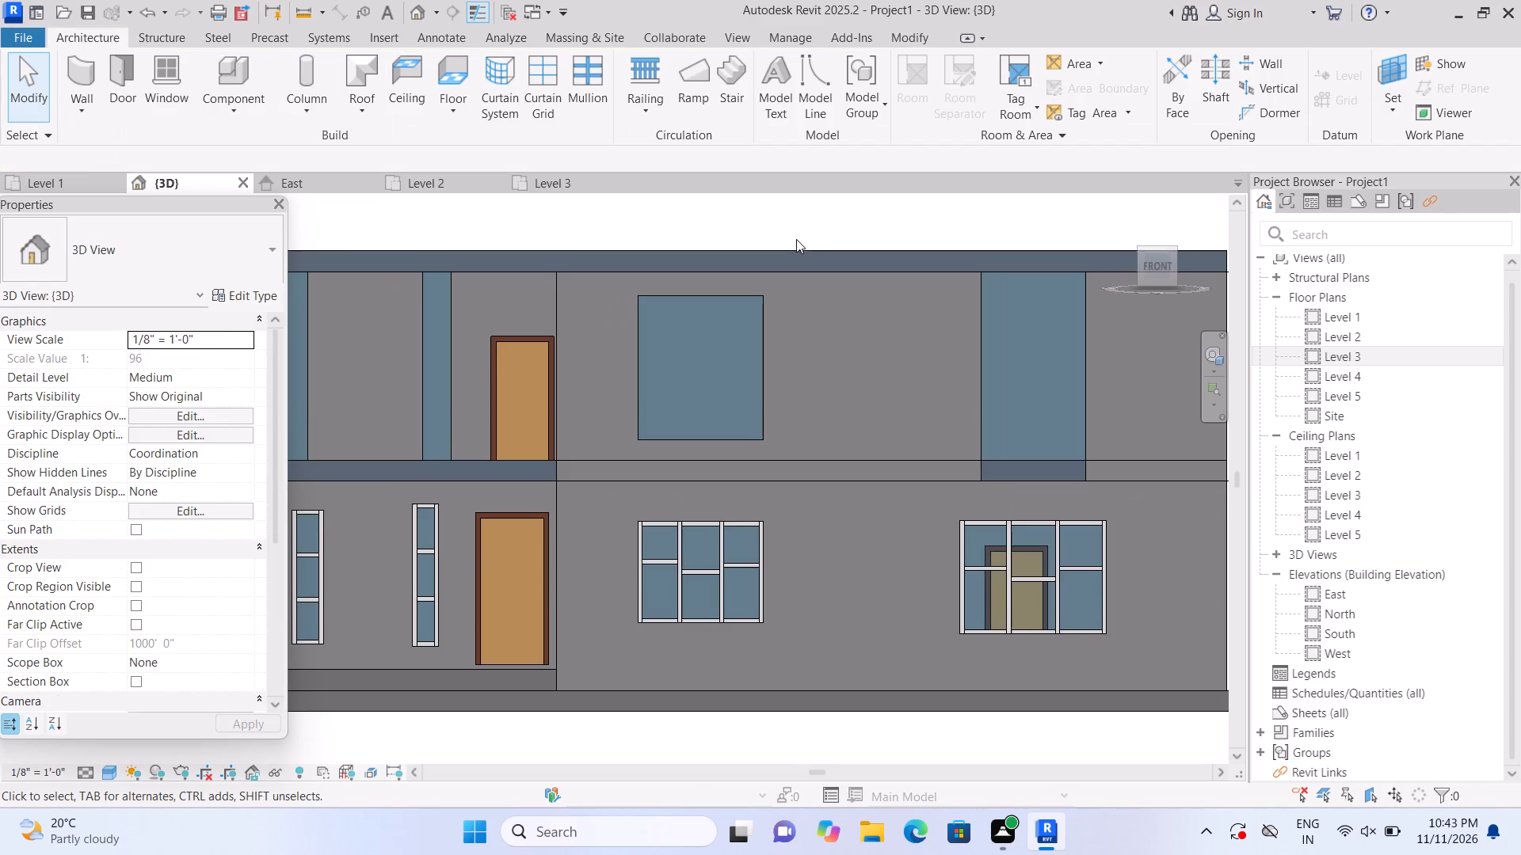
scroll(796, 239, "up", 1)
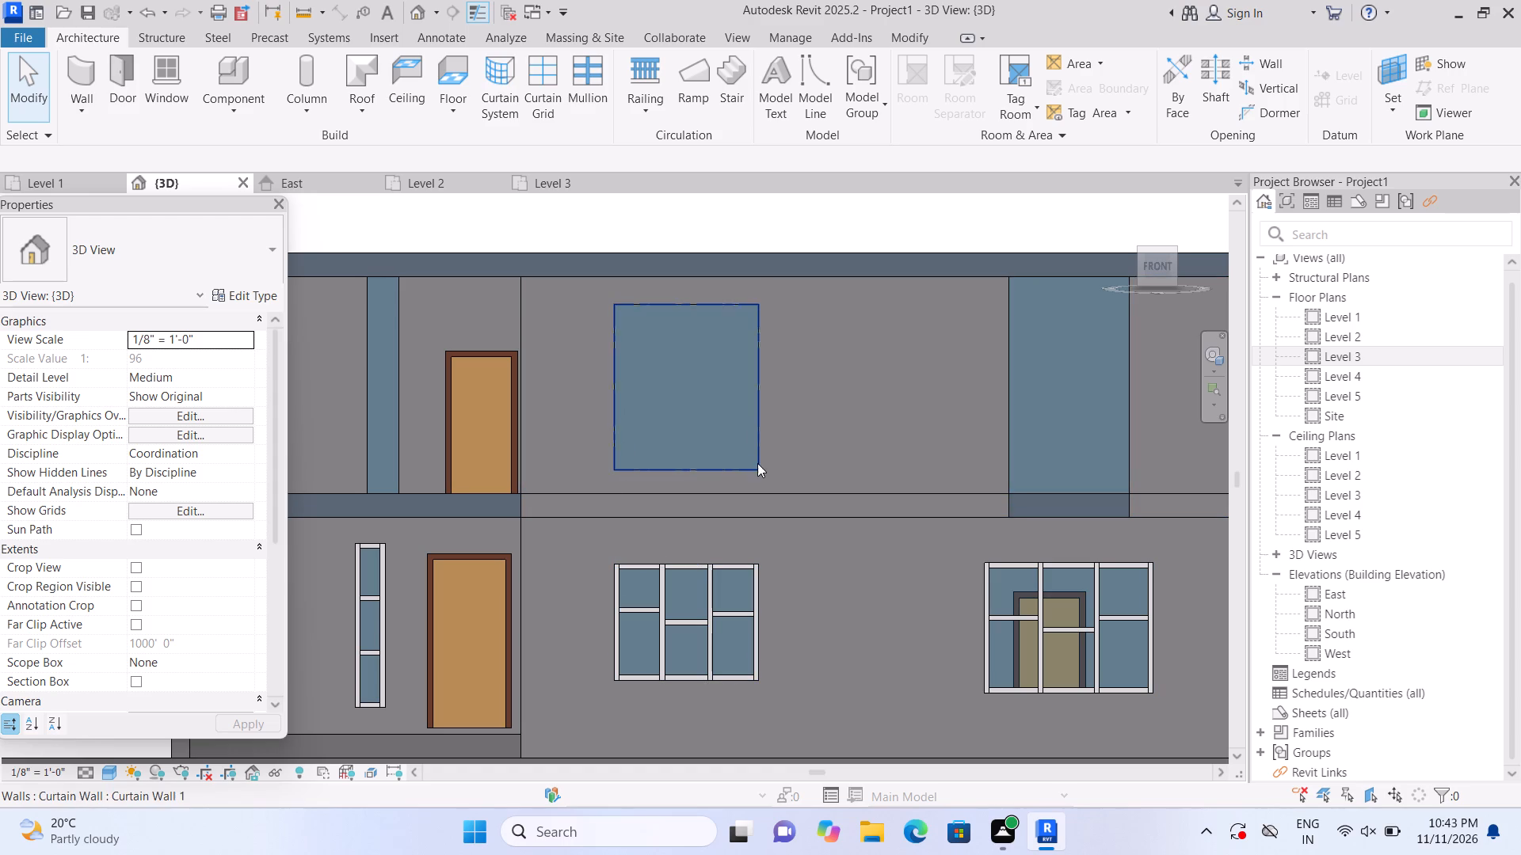
left_click(536, 116)
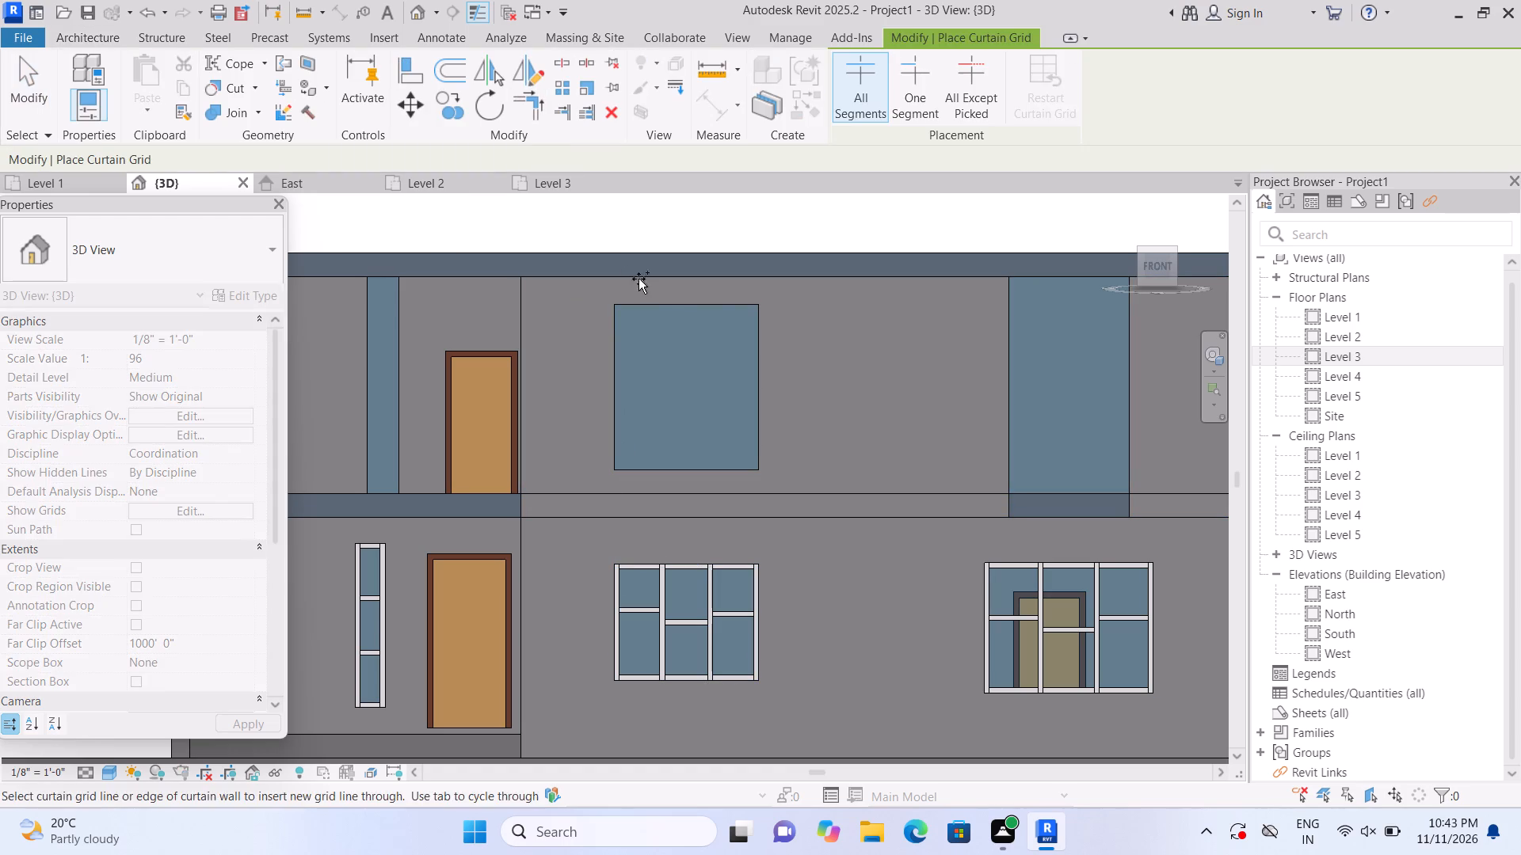
scroll(677, 329, "up", 1)
left_click(653, 326)
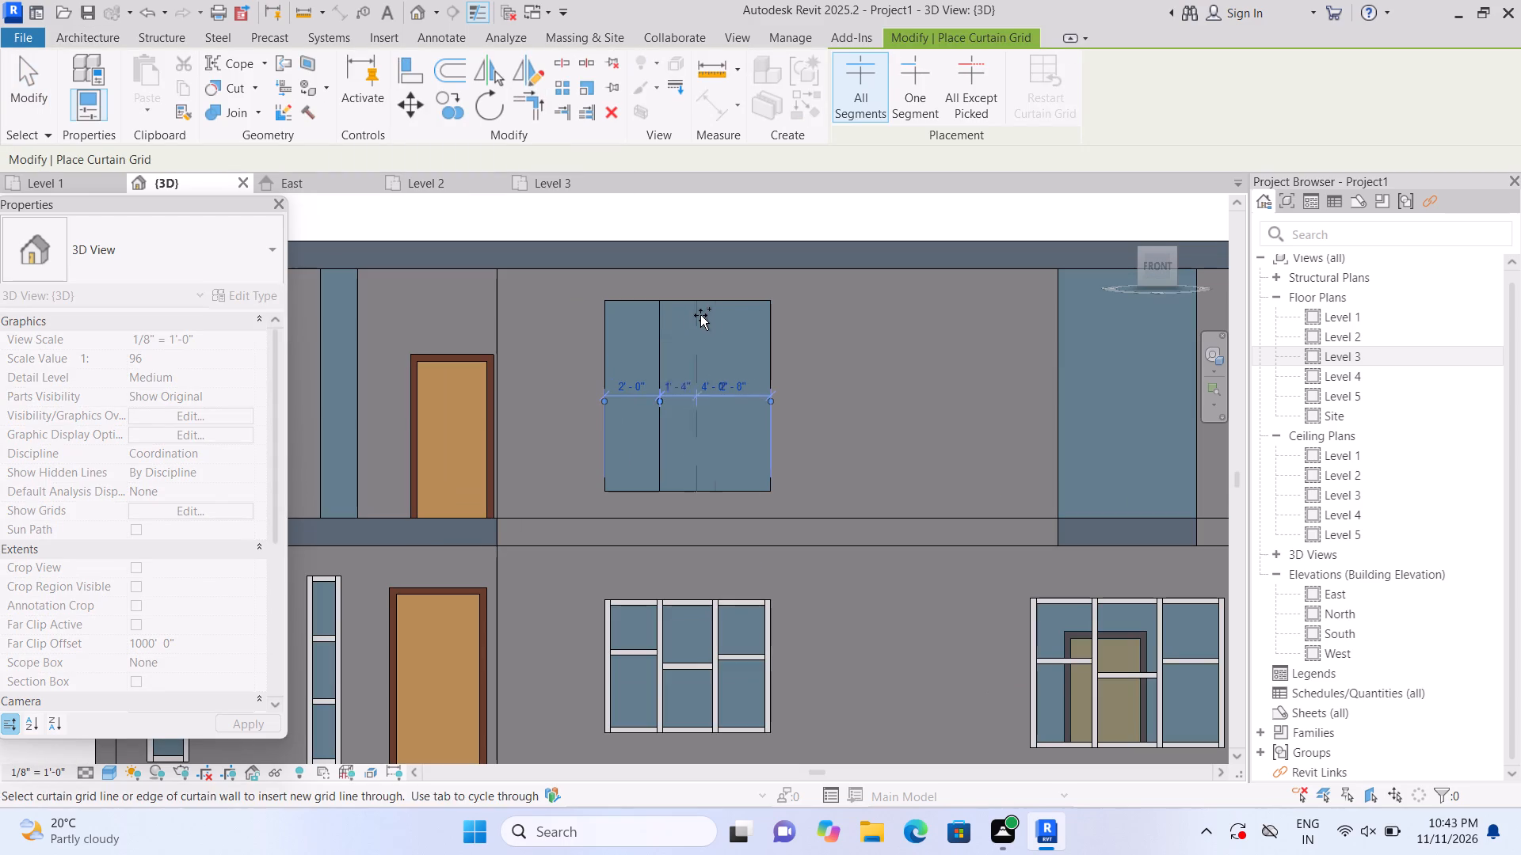
left_click(709, 316)
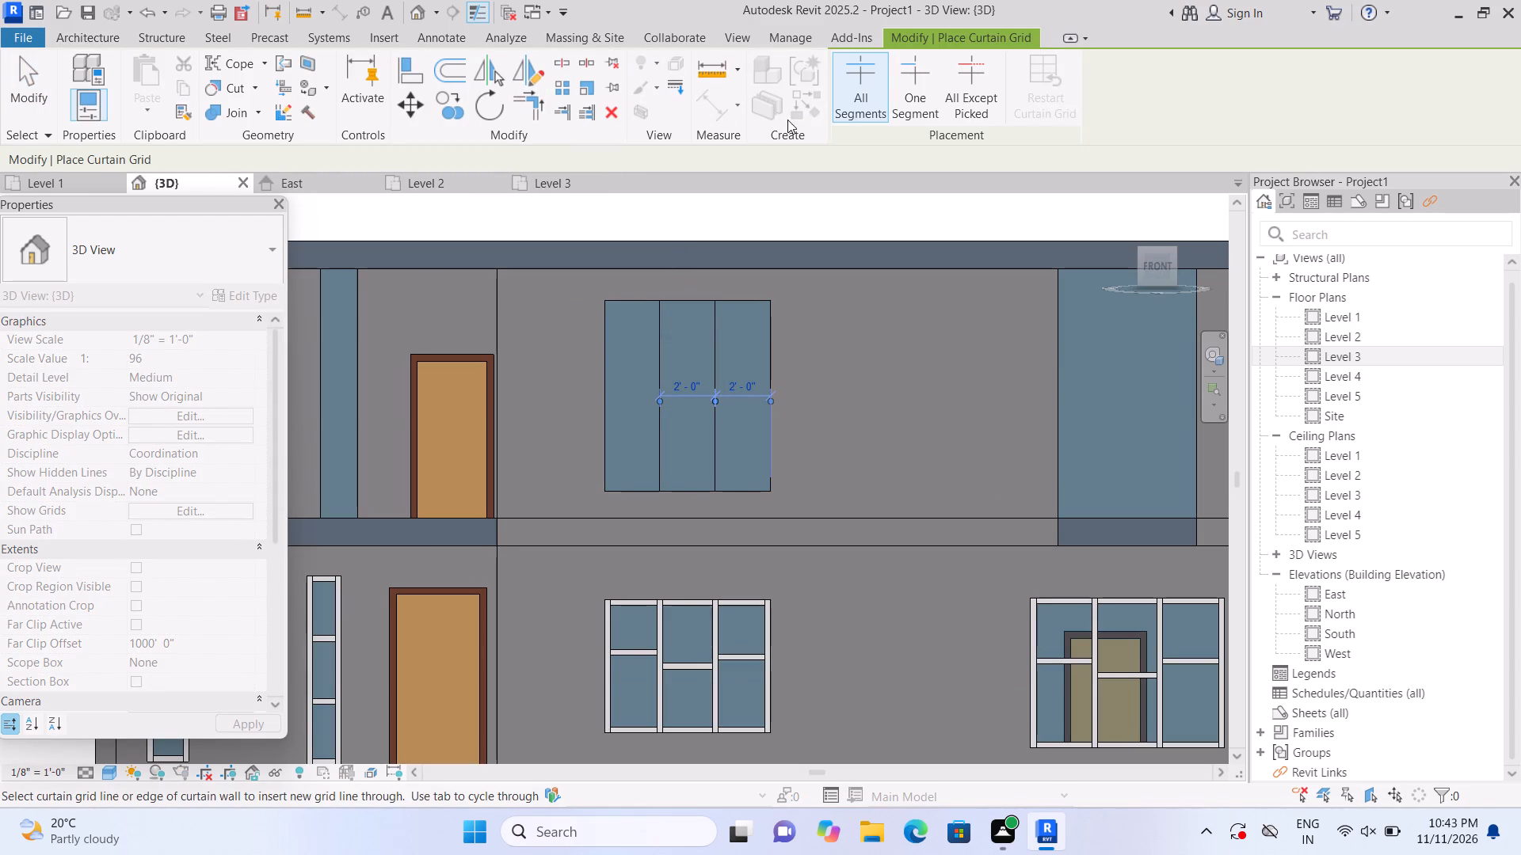
Add single-segment horizontal grid lines at the middle bay's midpoint and about 2'-11" below the top in both outer bays.
left_click(929, 108)
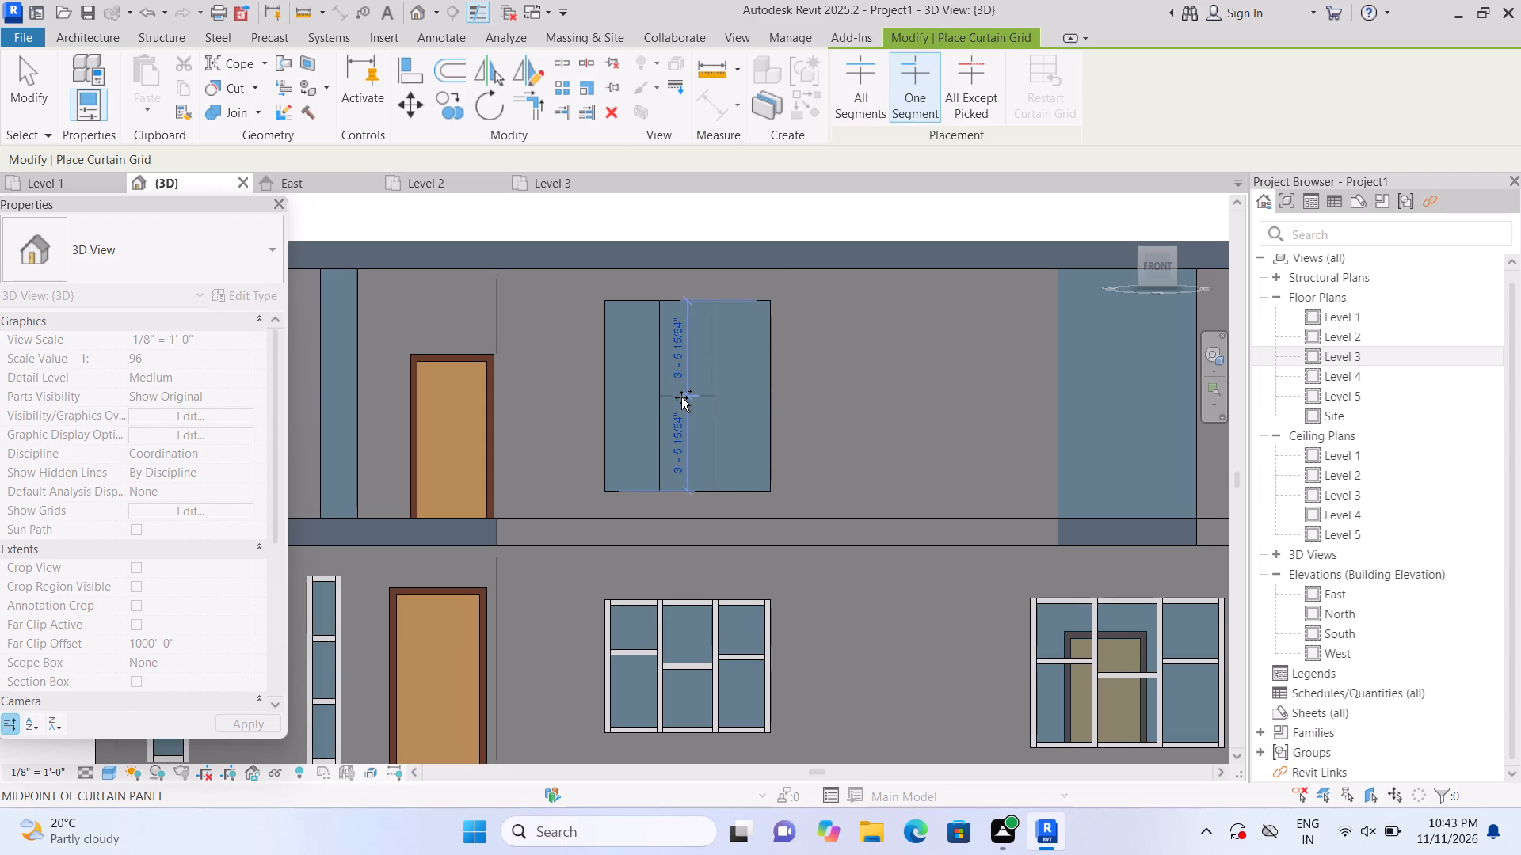
left_click(681, 397)
scroll(650, 382, "up", 1)
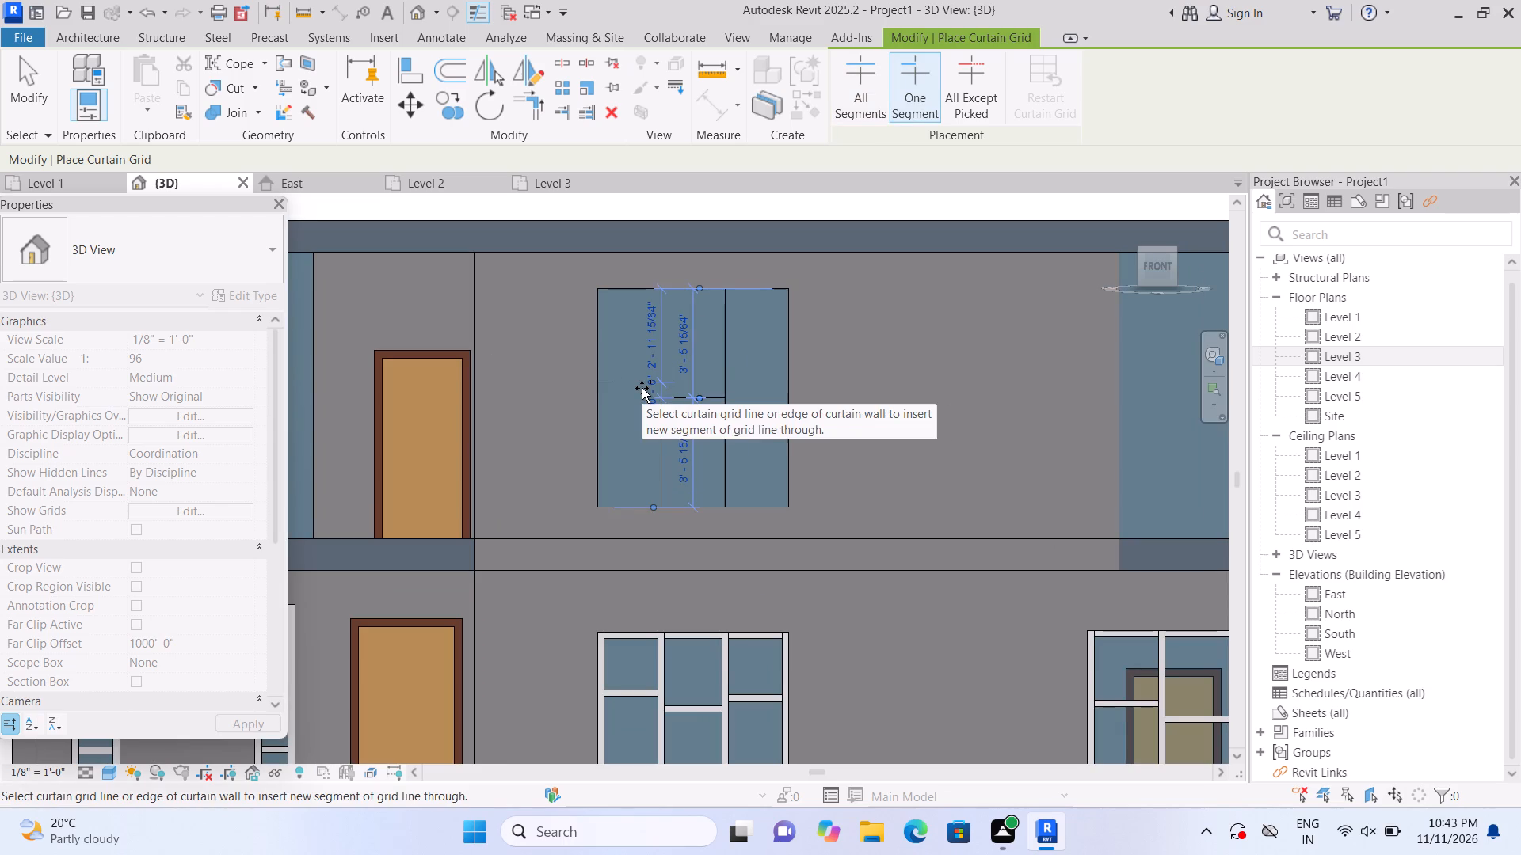
left_click(642, 388)
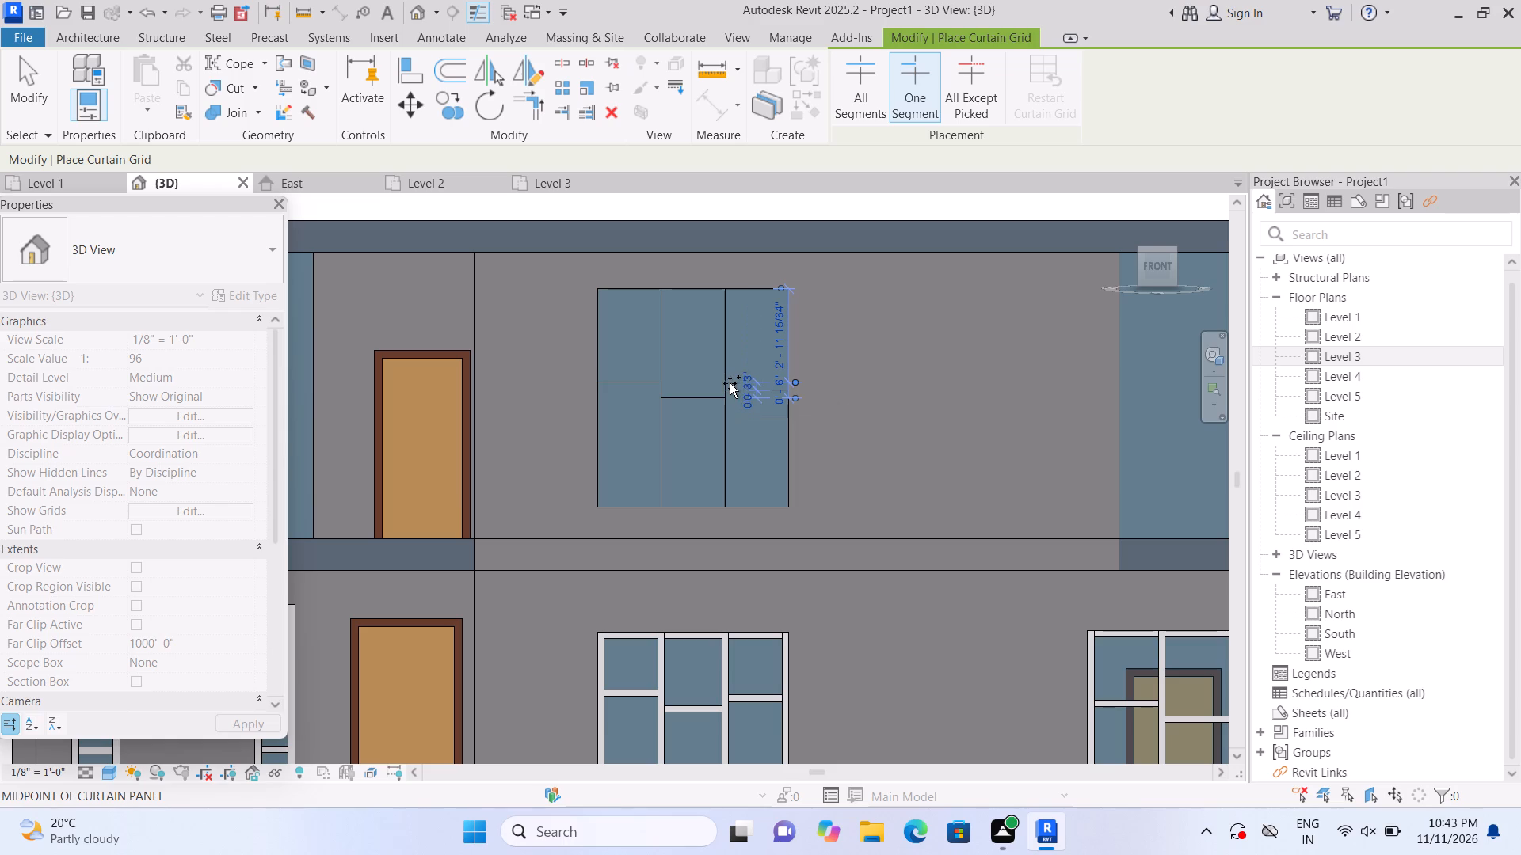
left_click(729, 384)
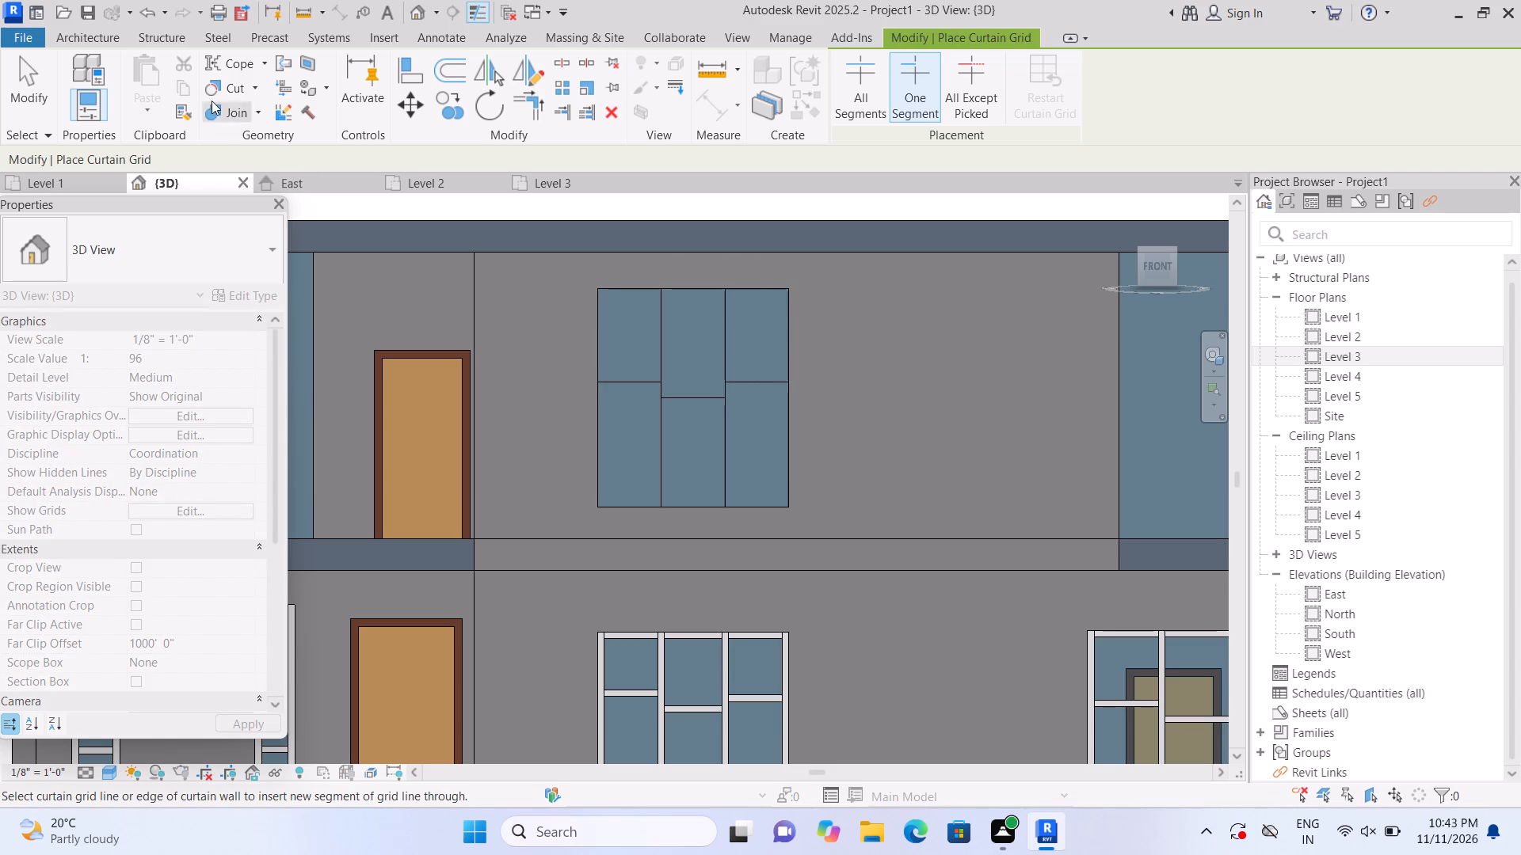
Place 2.5" x 5" rectangular mullions on all interior grid lines and all four border edges of the divided Level 2 curtain wall.
left_click(96, 36)
left_click(593, 120)
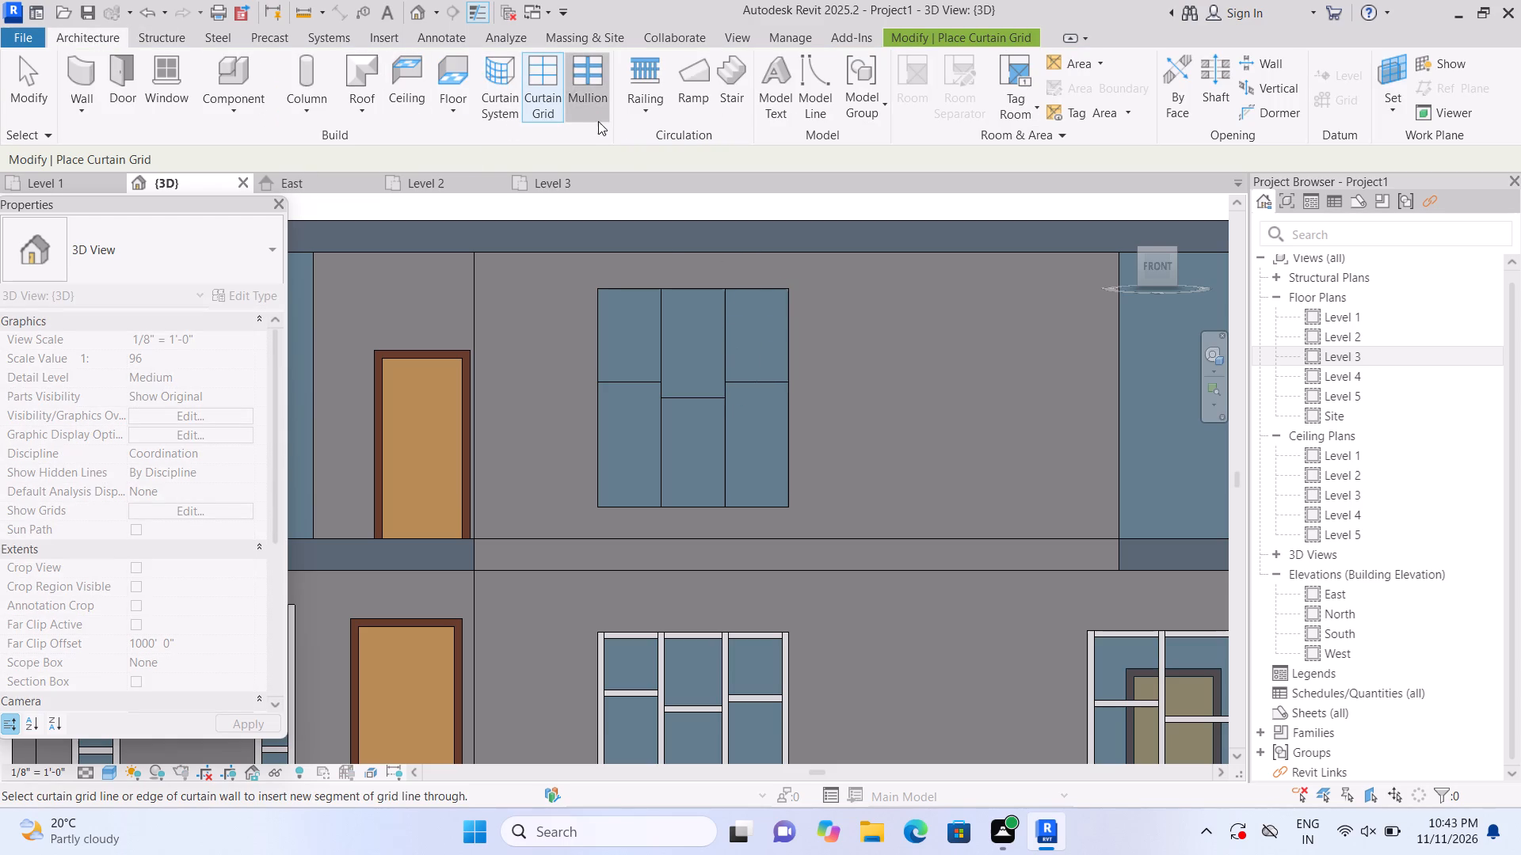
double_click(654, 393)
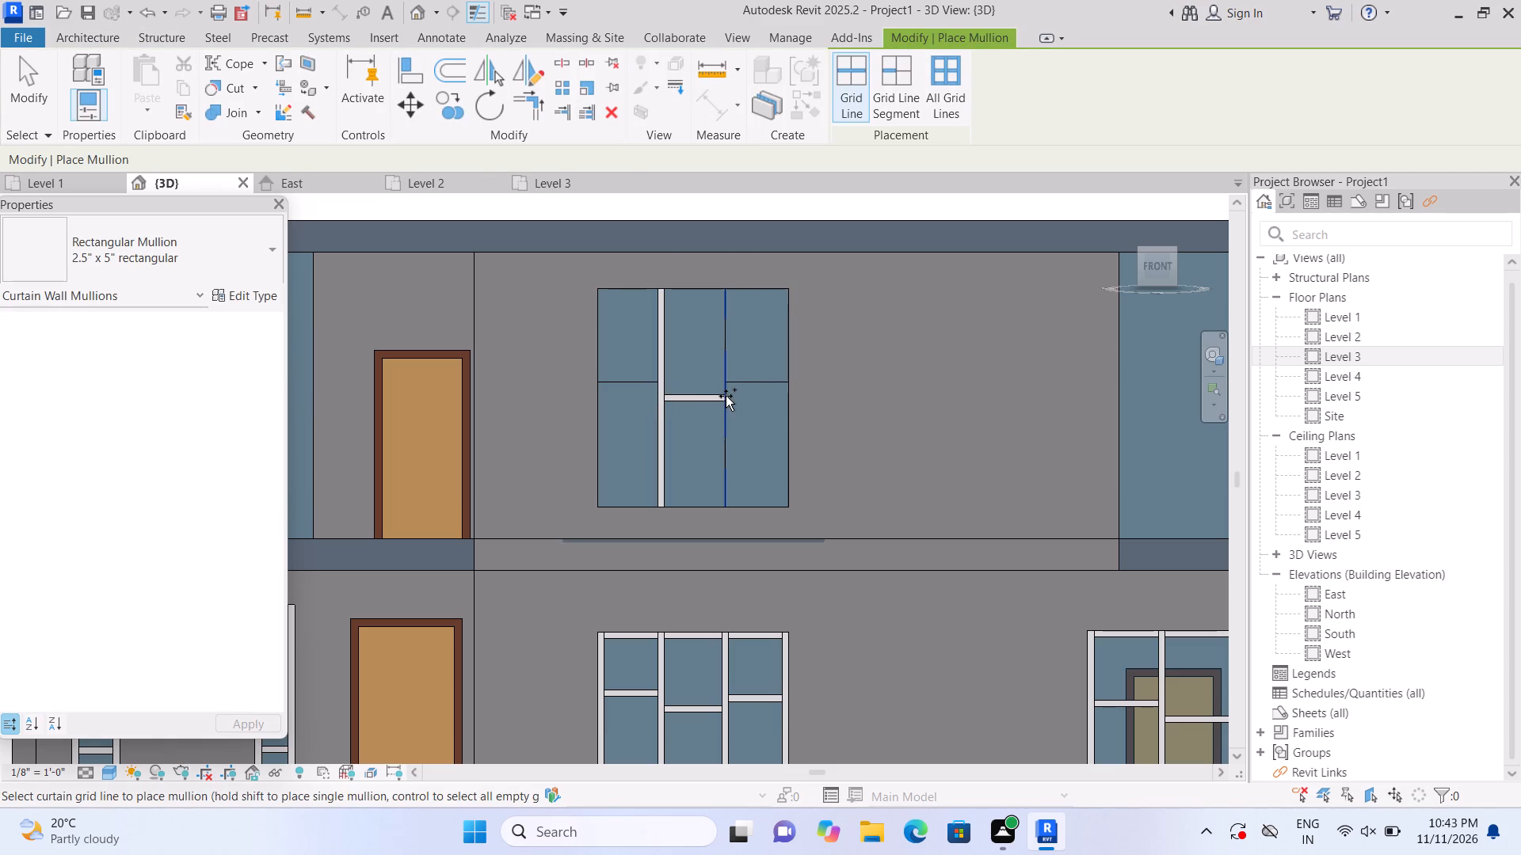
left_click(726, 396)
left_click(749, 381)
left_click(790, 353)
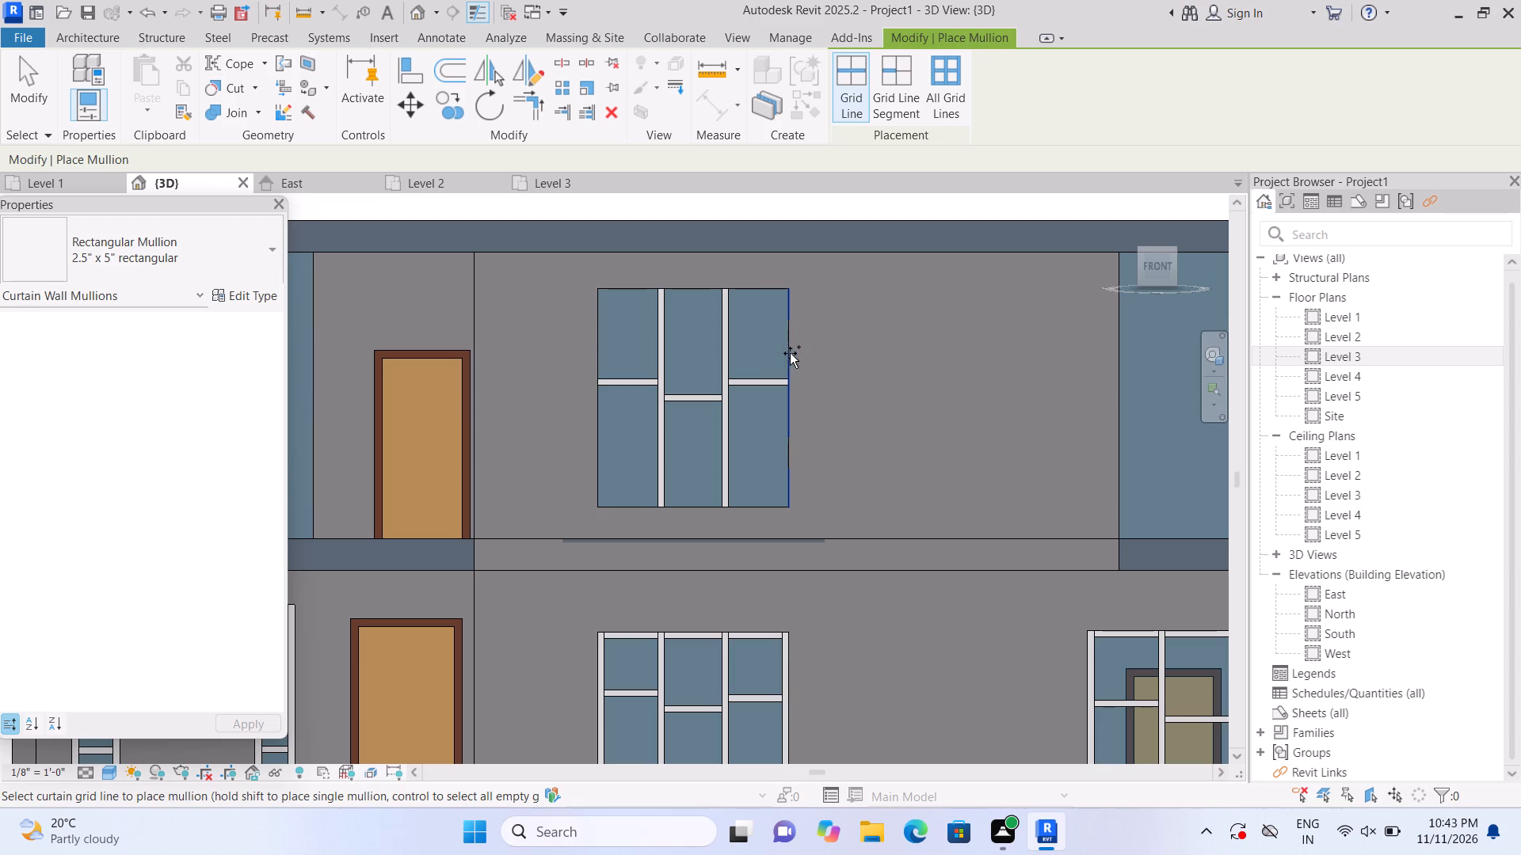
left_click(768, 296)
left_click(607, 339)
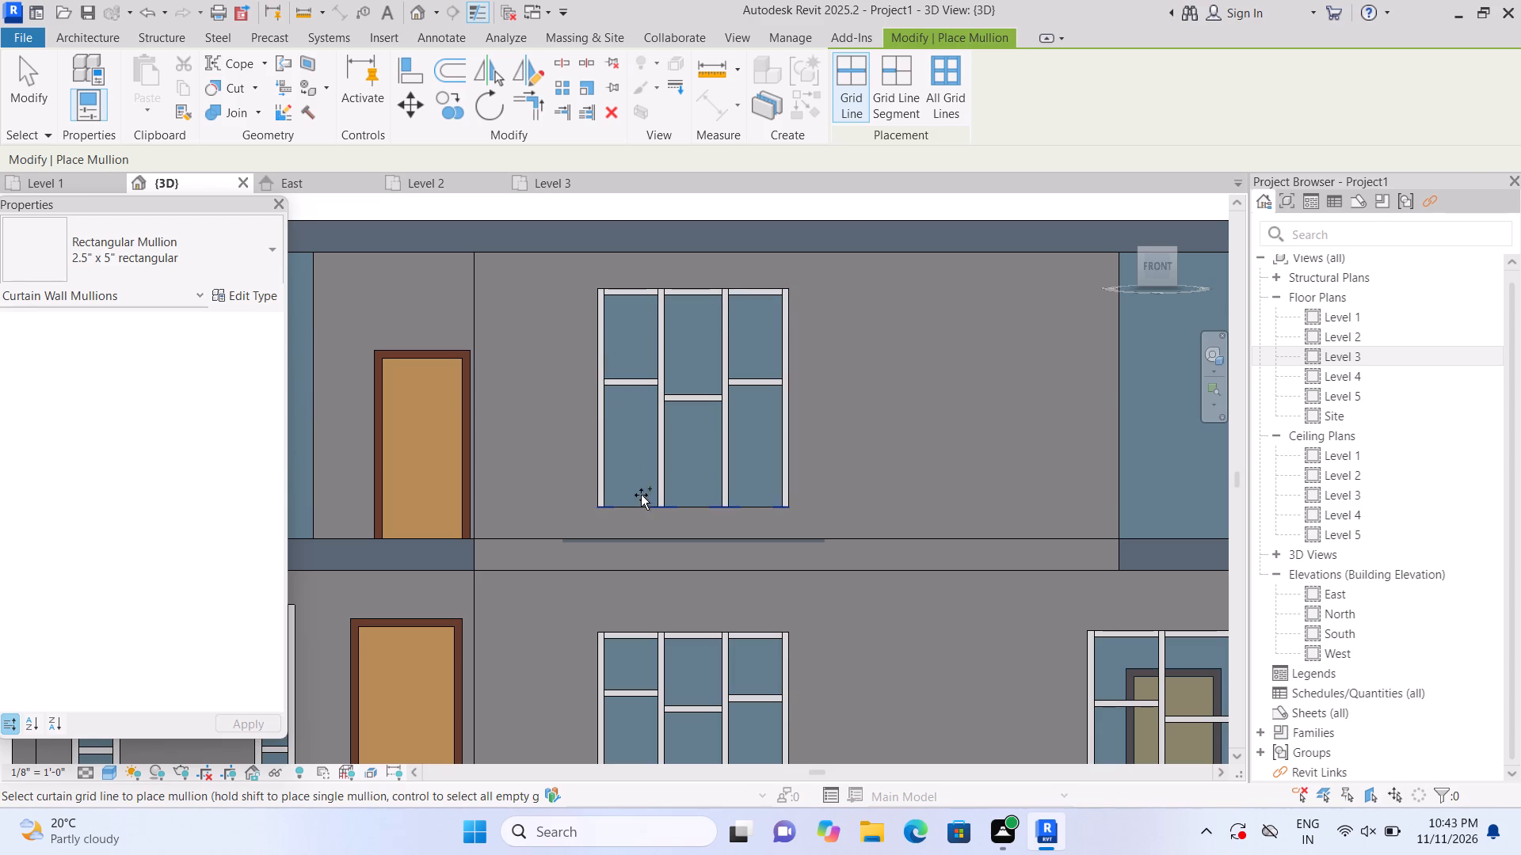
left_click(647, 506)
scroll(654, 487, "down", 3)
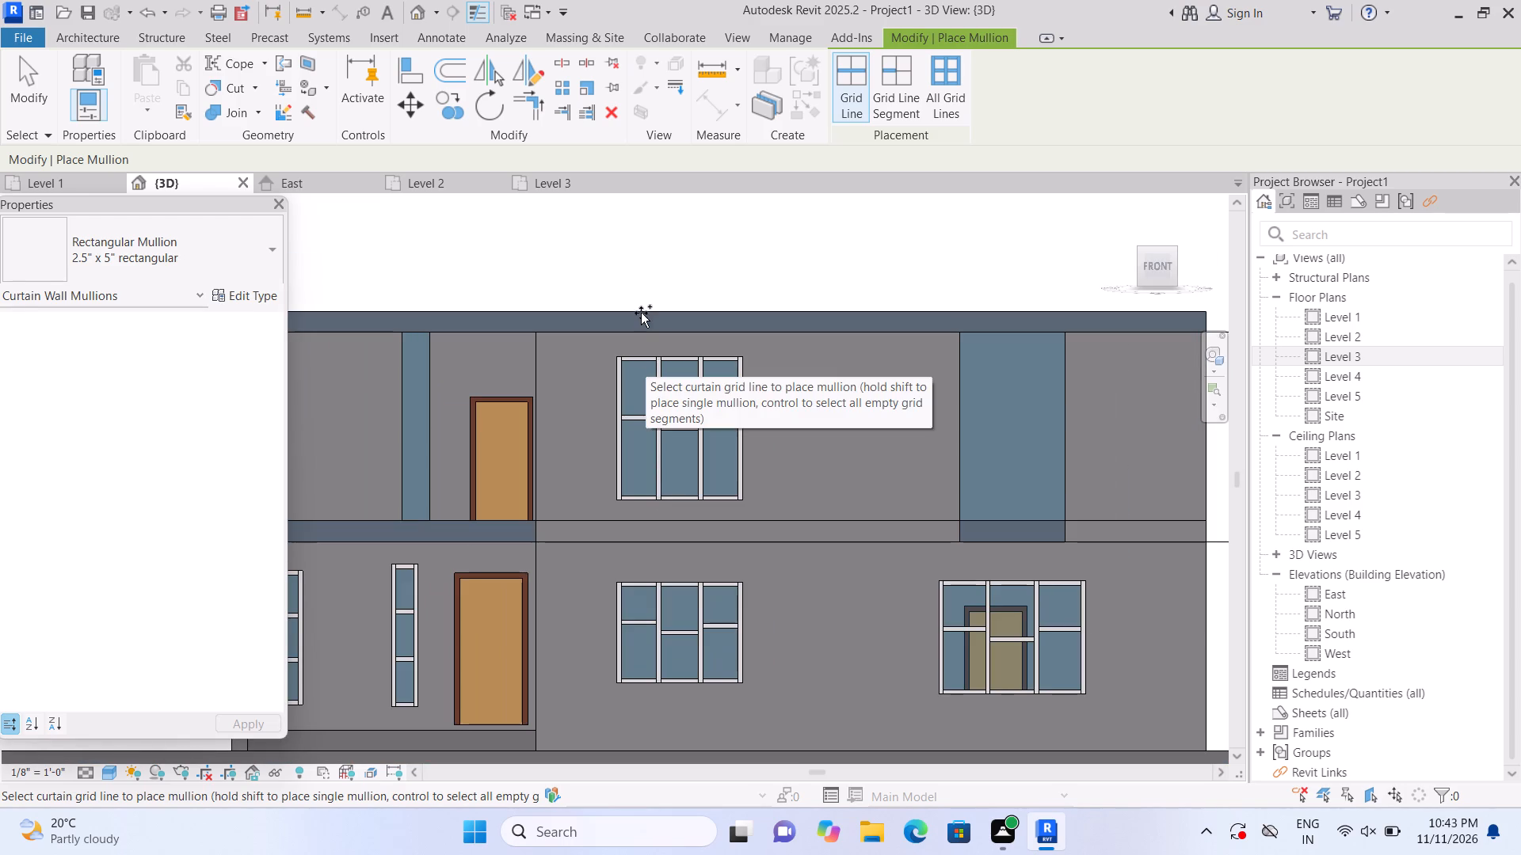
key("Escape")
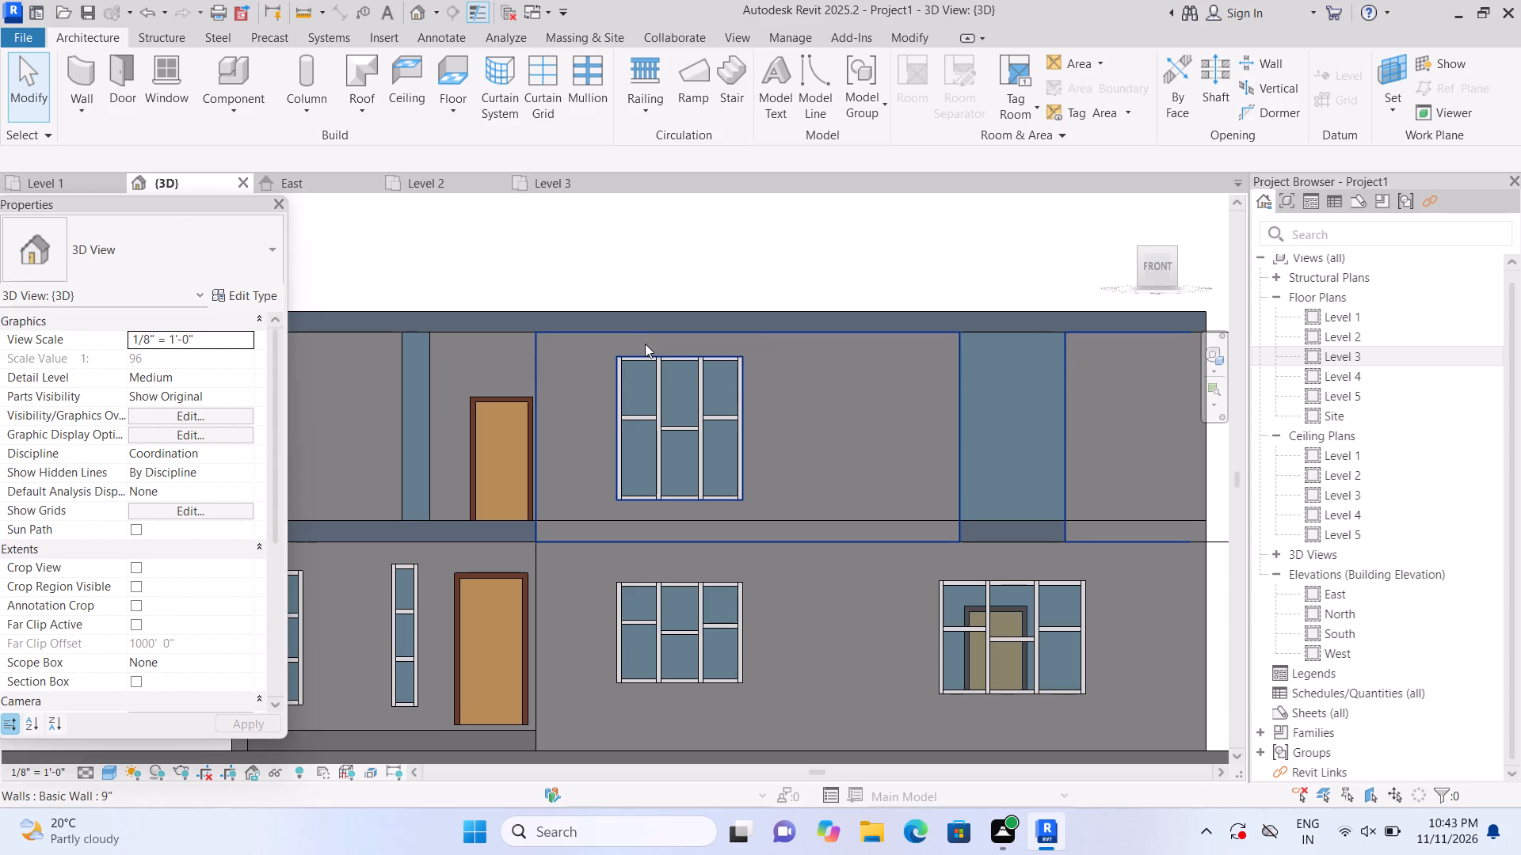
Raise the base of the other Level 2 front-facade curtain wall to about 3'-2" above Level 2, keeping its top at the roof.
scroll(801, 382, "down", 1)
middle_click_drag(732, 408, 684, 387)
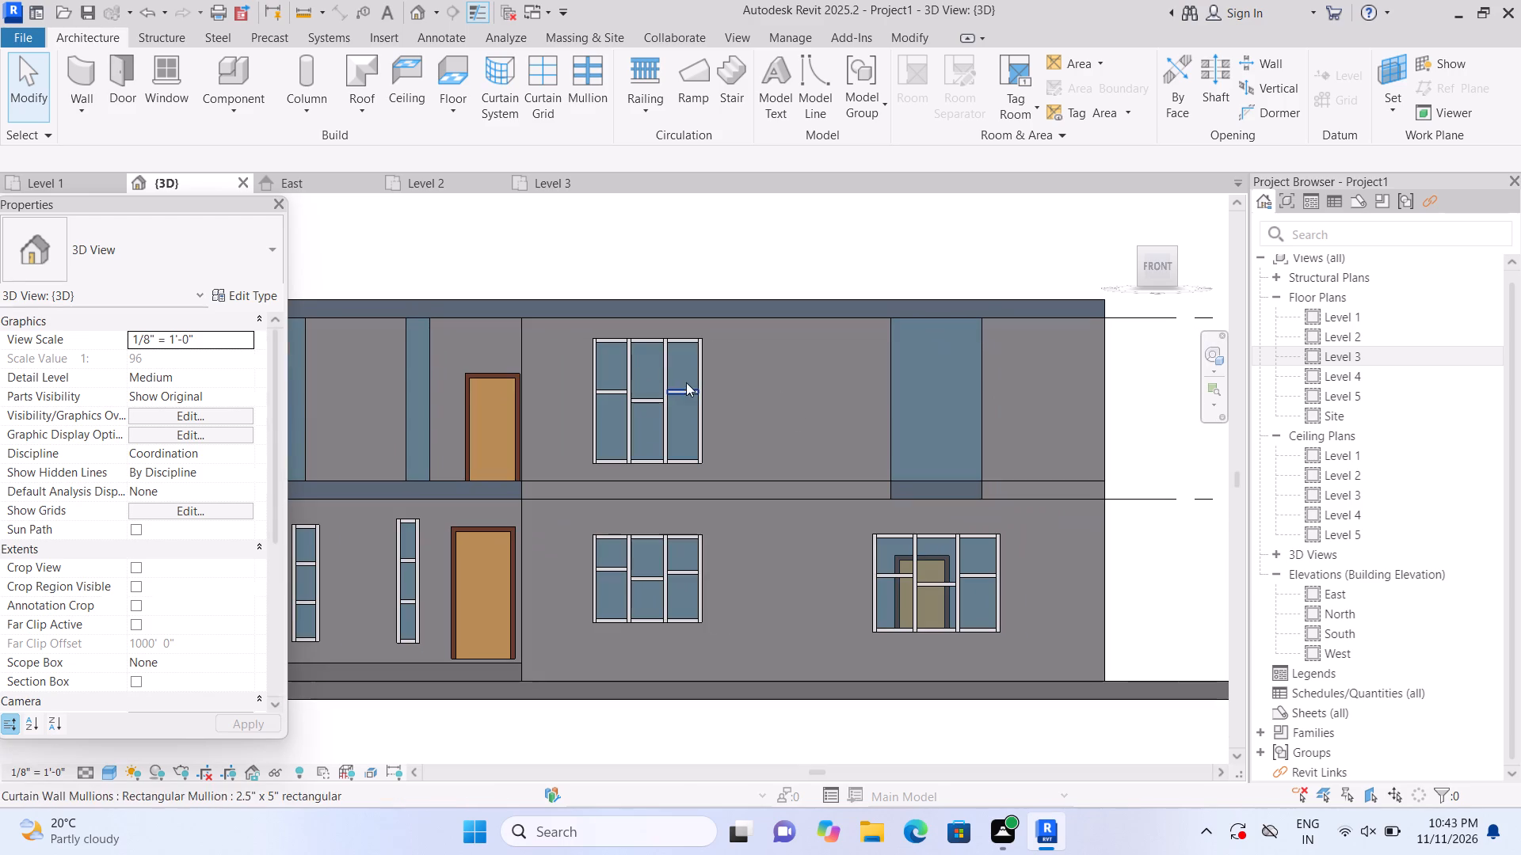
left_click(958, 421)
scroll(949, 452, "up", 3)
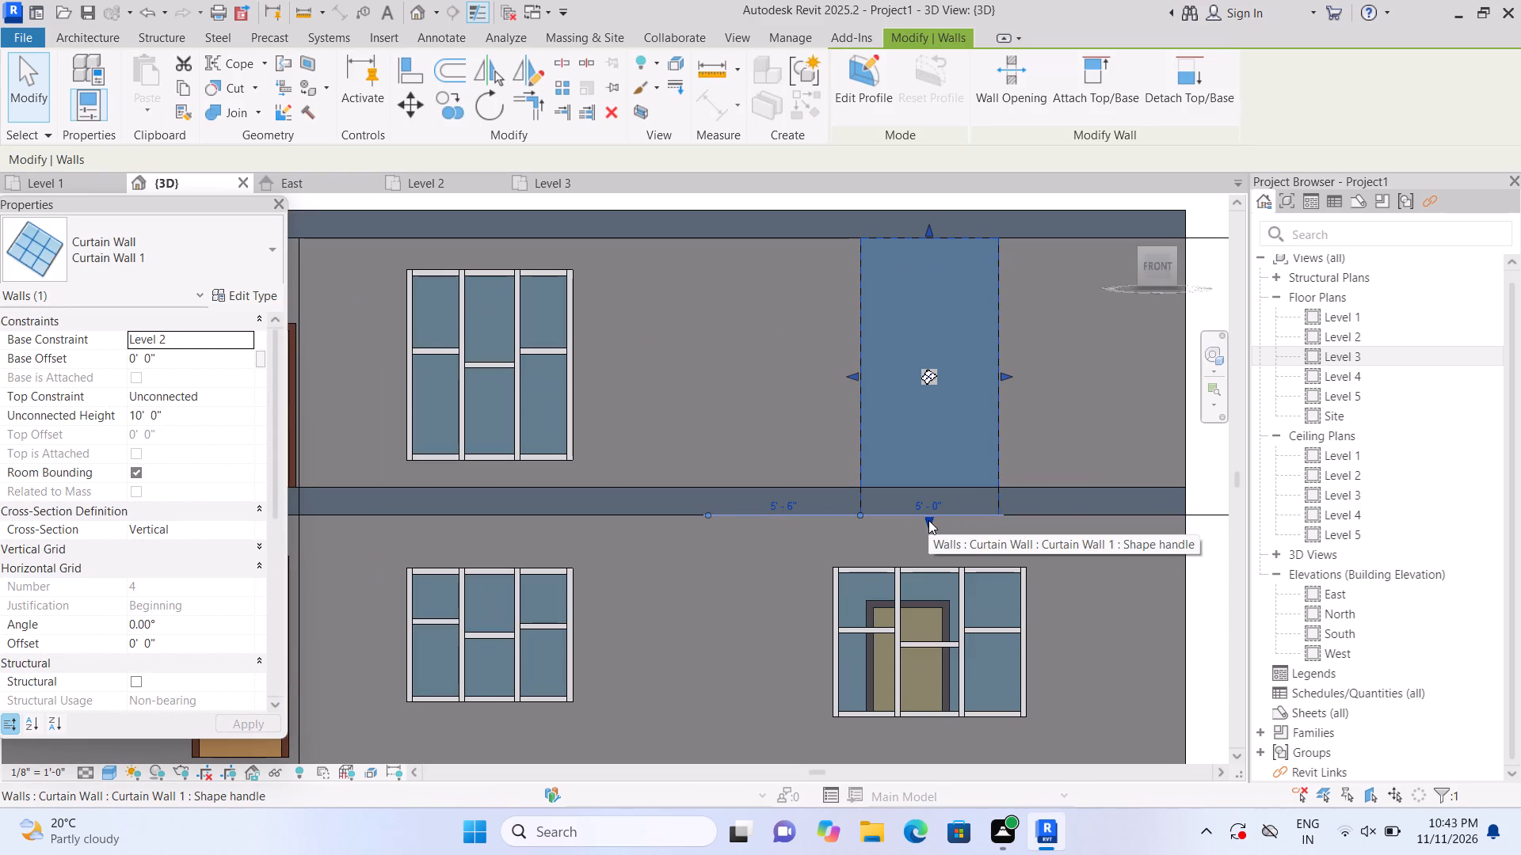
left_click_drag(928, 520, 928, 453)
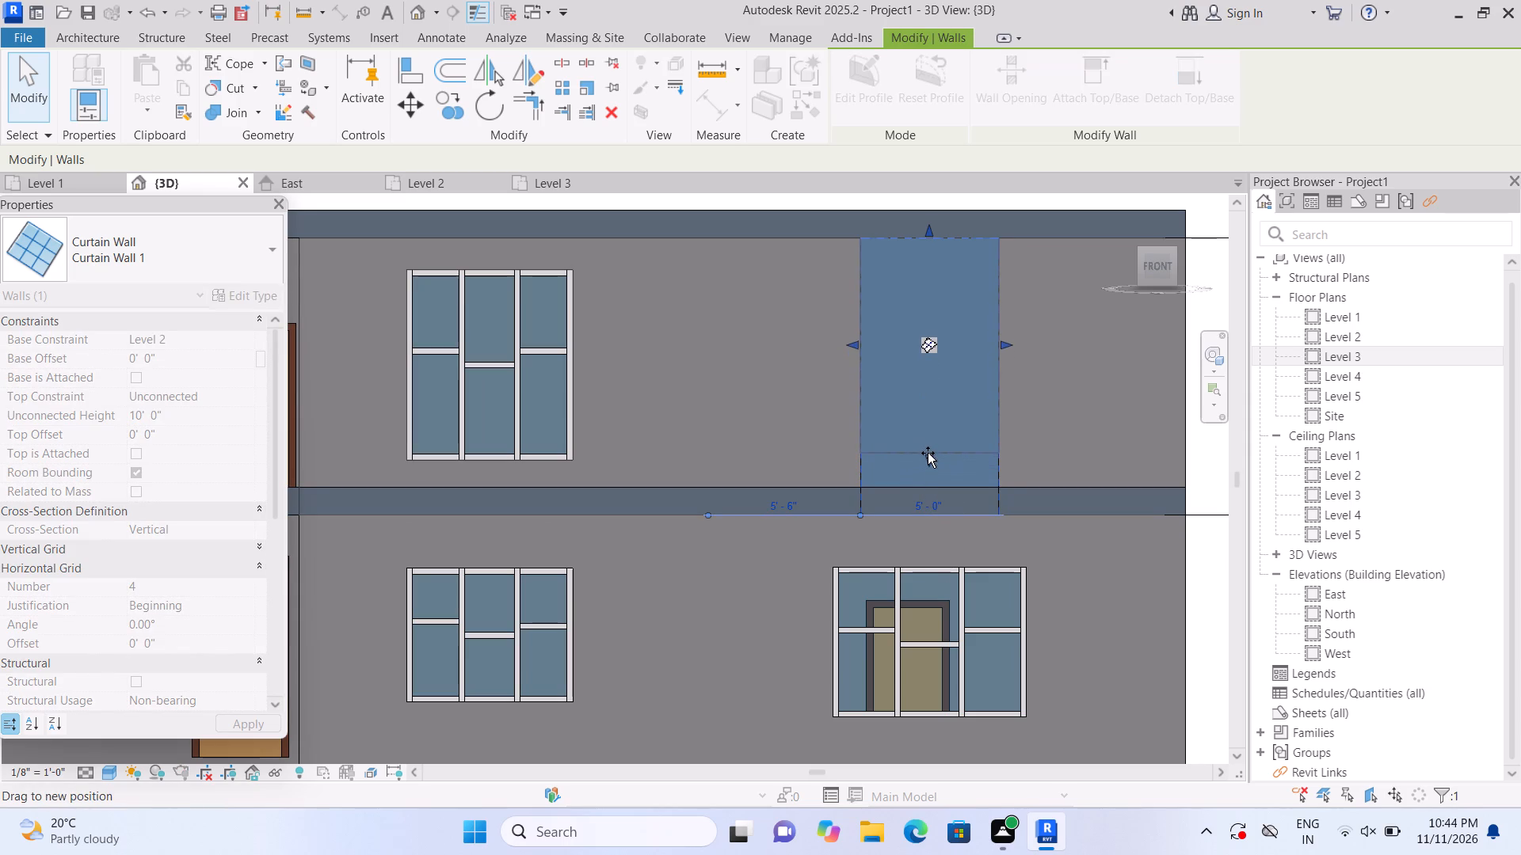
left_click_drag(928, 453, 933, 427)
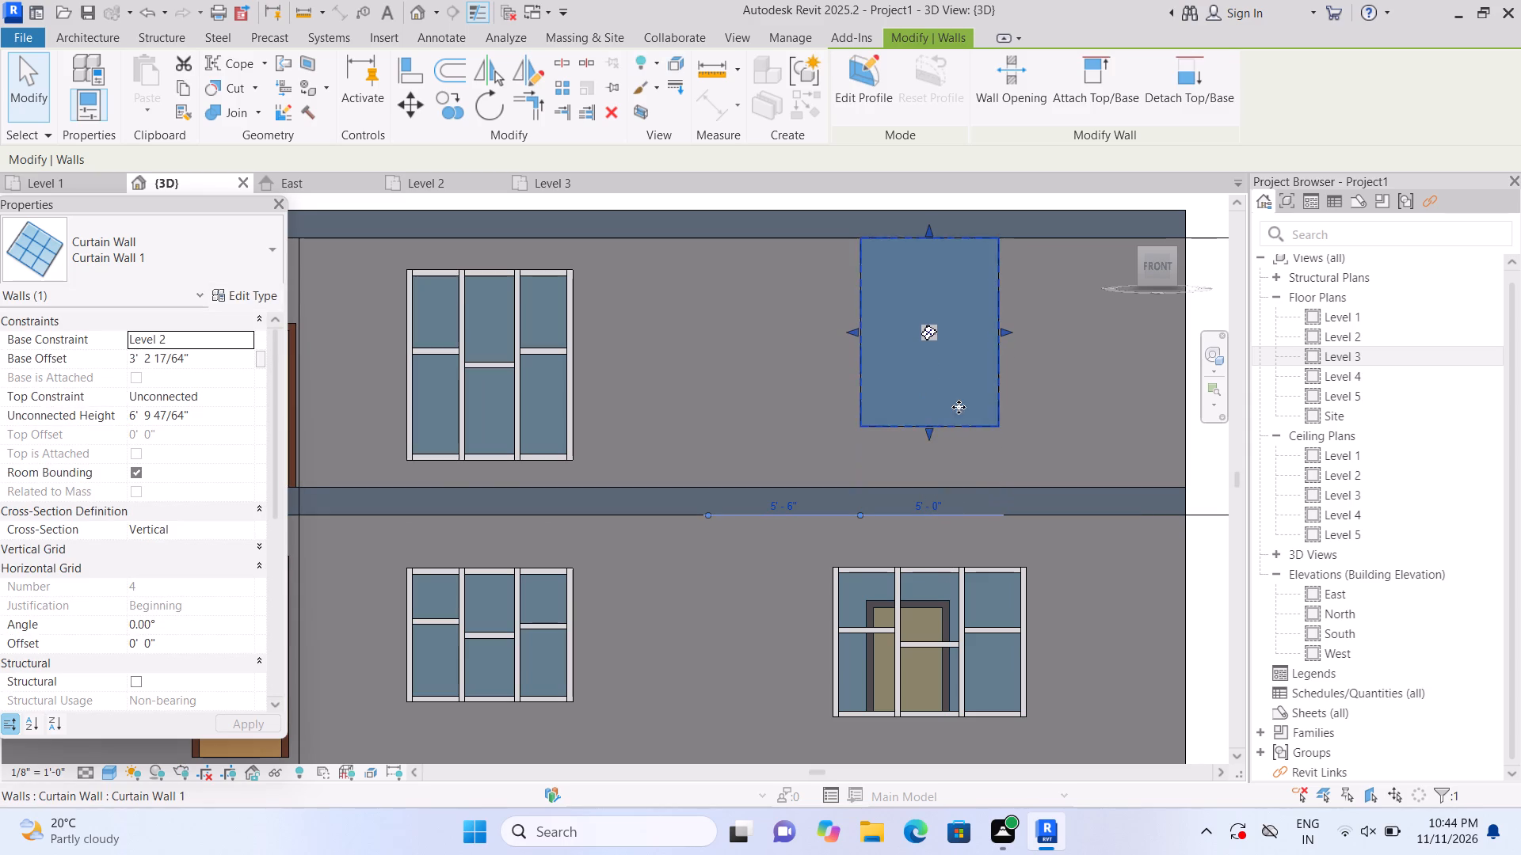
scroll(942, 419, "down", 2)
scroll(889, 450, "up", 1)
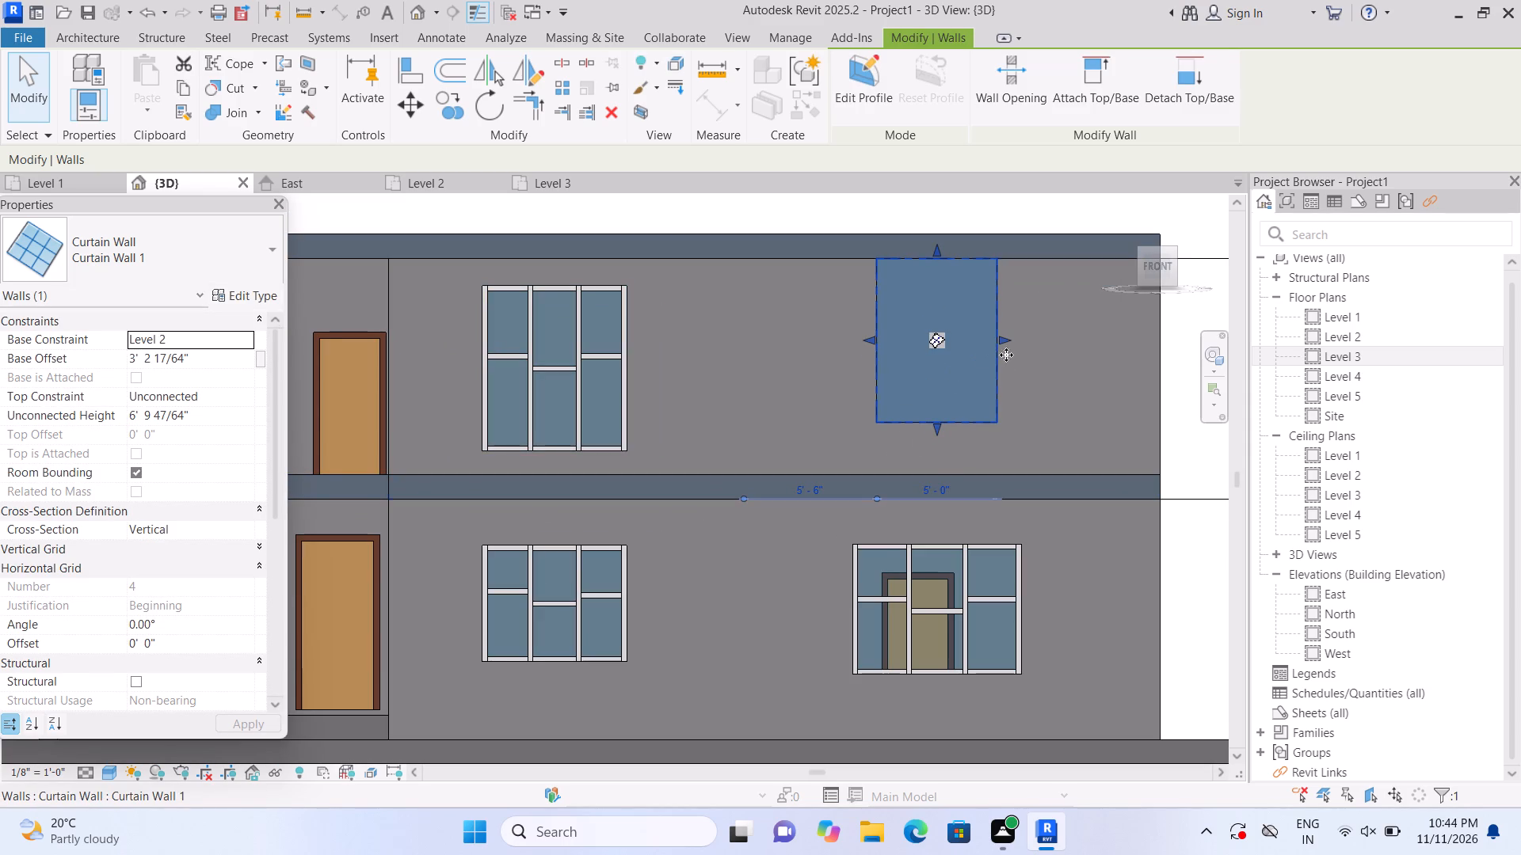
Resize the undivided Level 2 front curtain wall to 8'-0" wide and about 5'-6" high by lowering its top, aligning its left edge with the window below.
left_click_drag(1005, 337, 1048, 341)
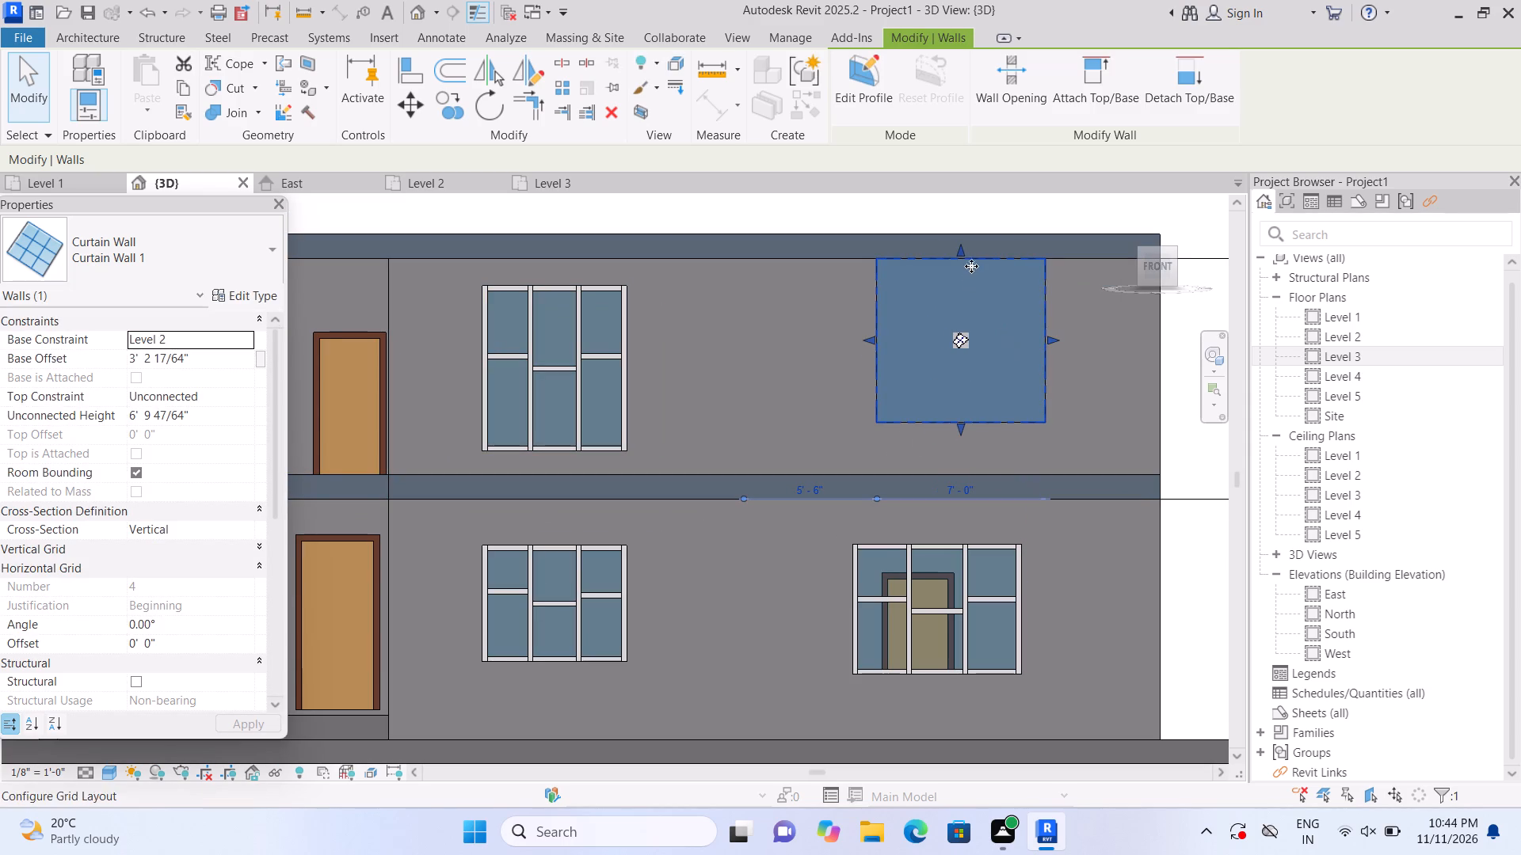
left_click_drag(959, 248, 969, 290)
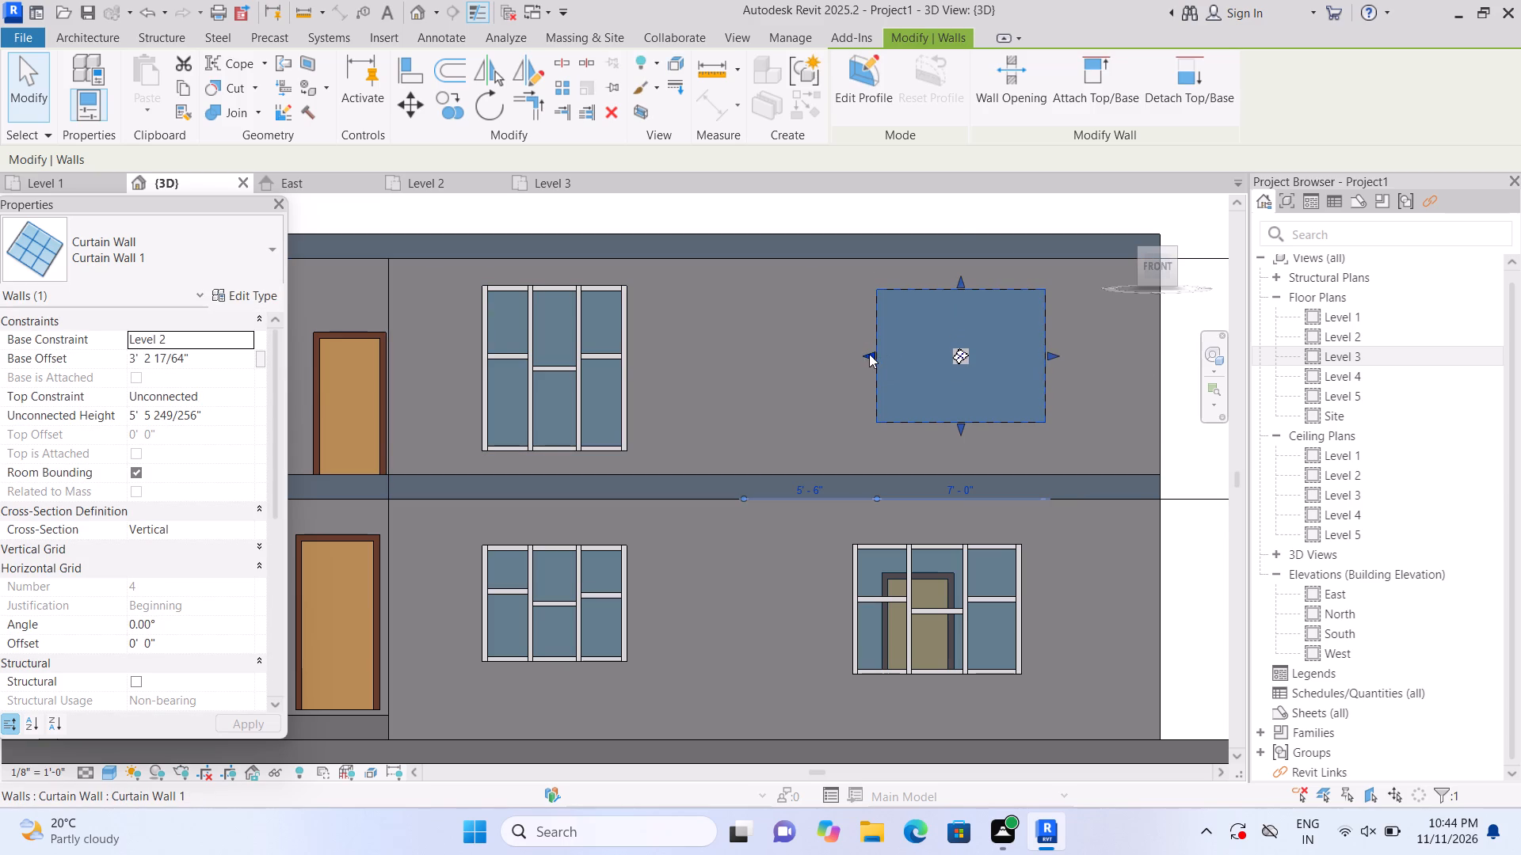
left_click_drag(869, 353, 858, 364)
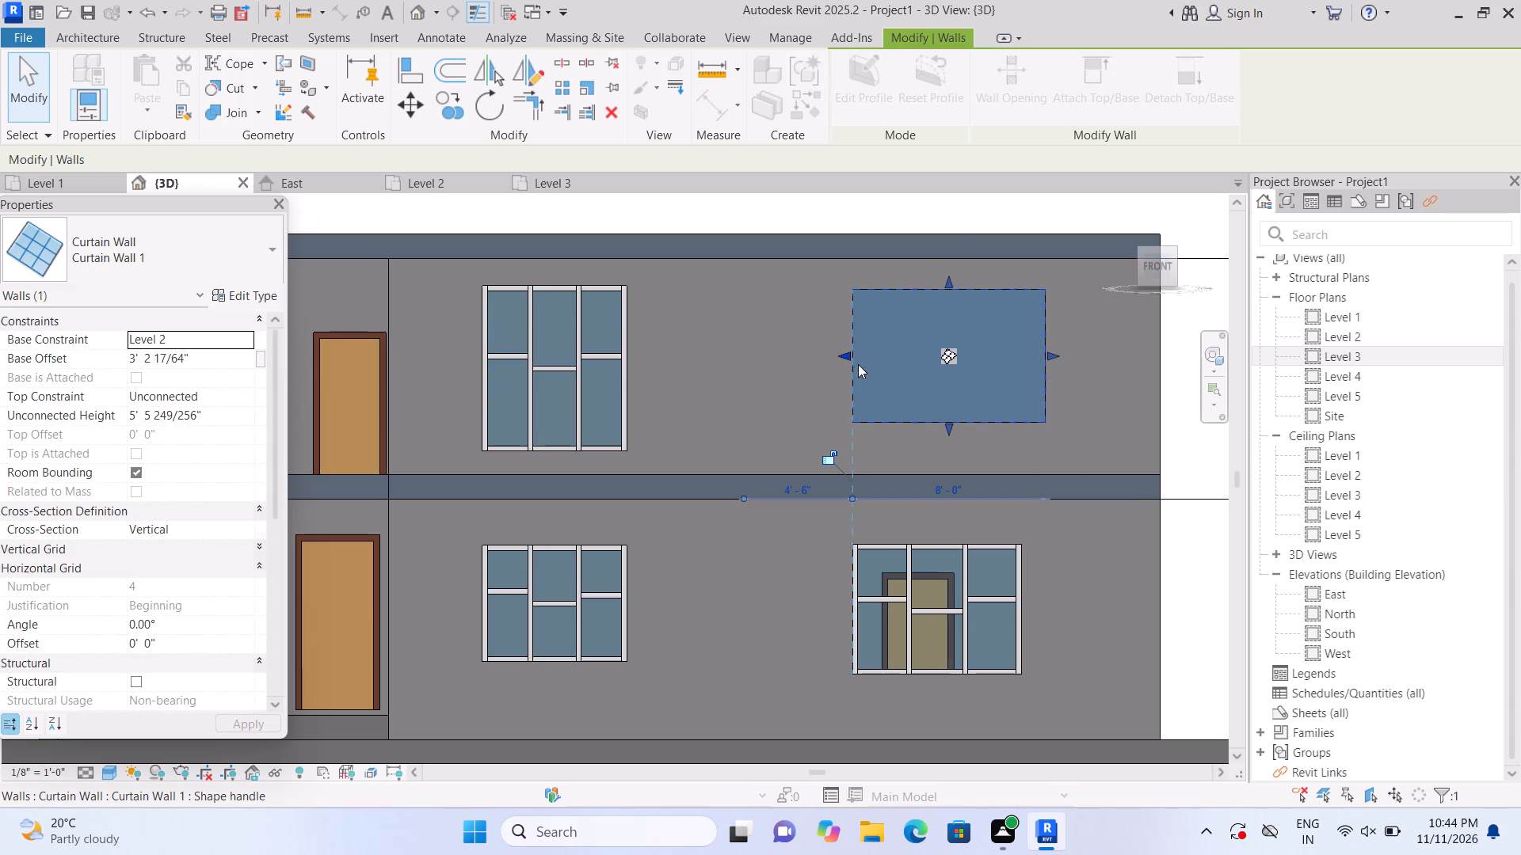
left_click_drag(848, 354, 867, 358)
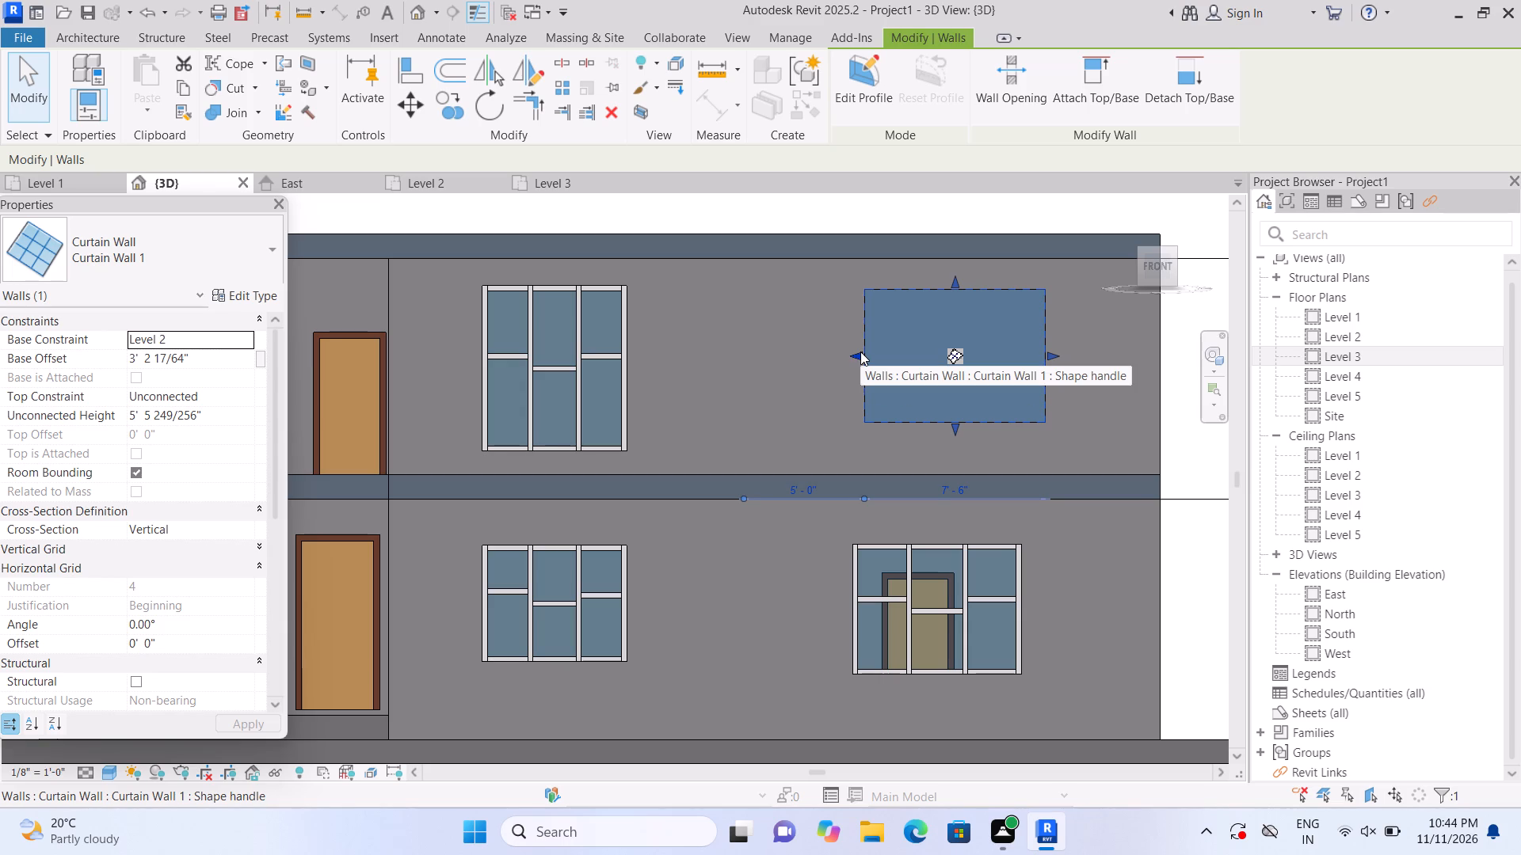
left_click(857, 355)
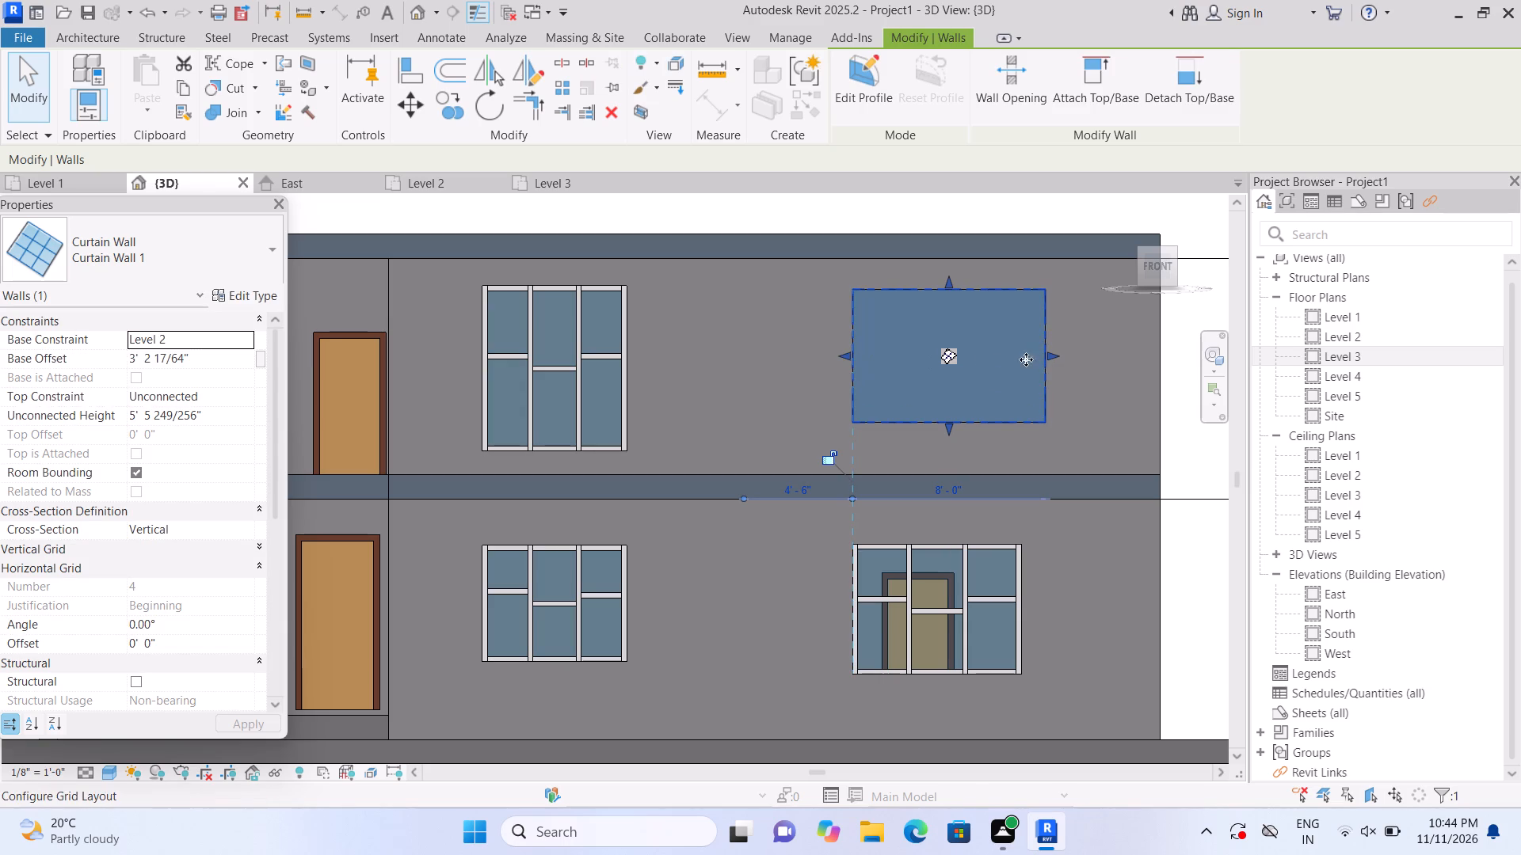
left_click(928, 217)
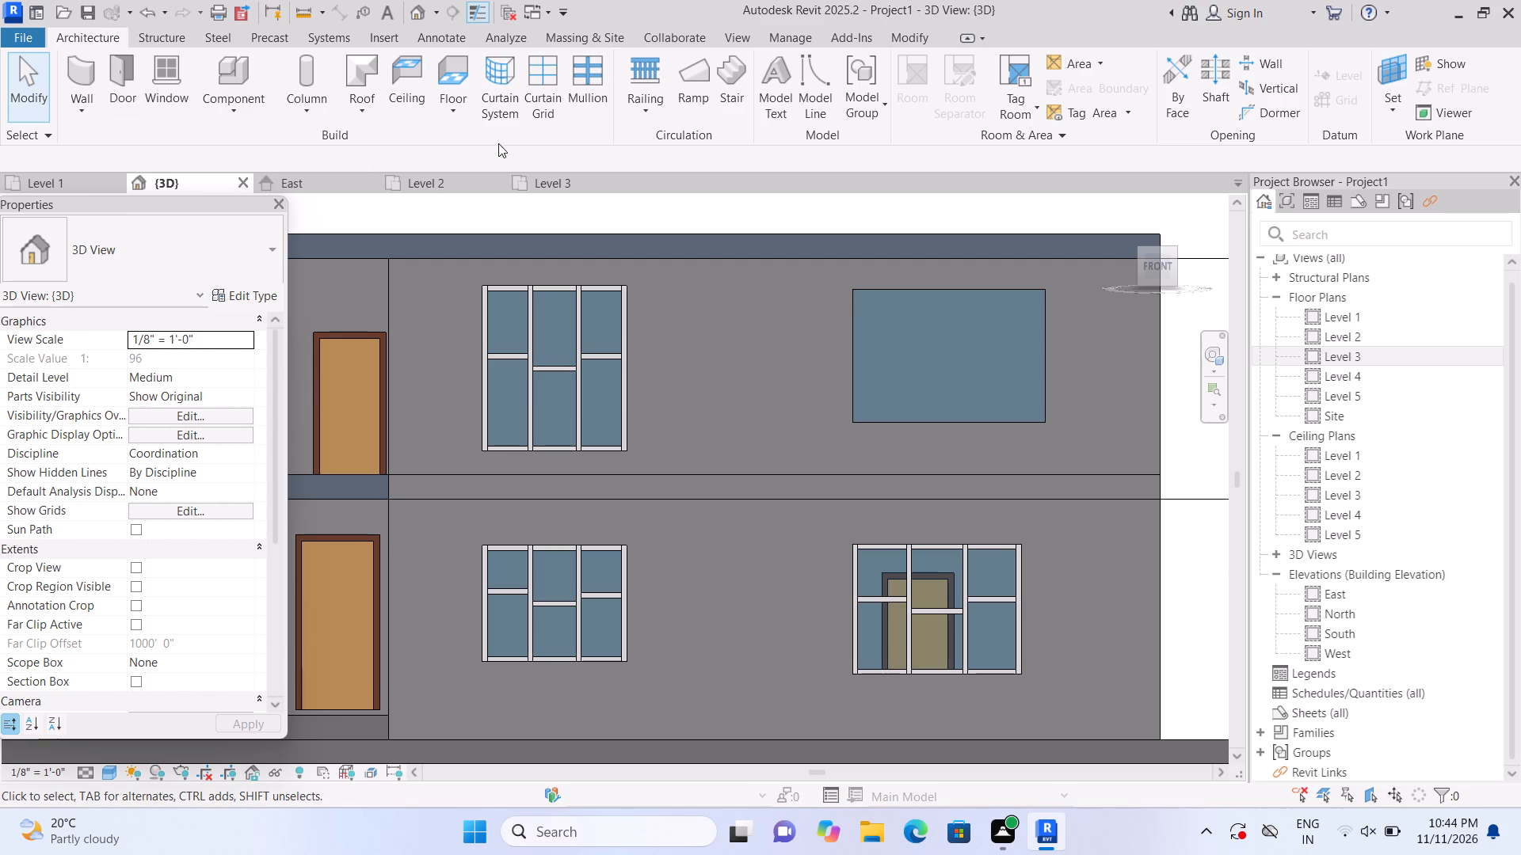
Add a full-height vertical curtain grid line 2'-8" from the left edge of the resized Level 2 curtain wall.
left_click(548, 115)
scroll(878, 448, "up", 1)
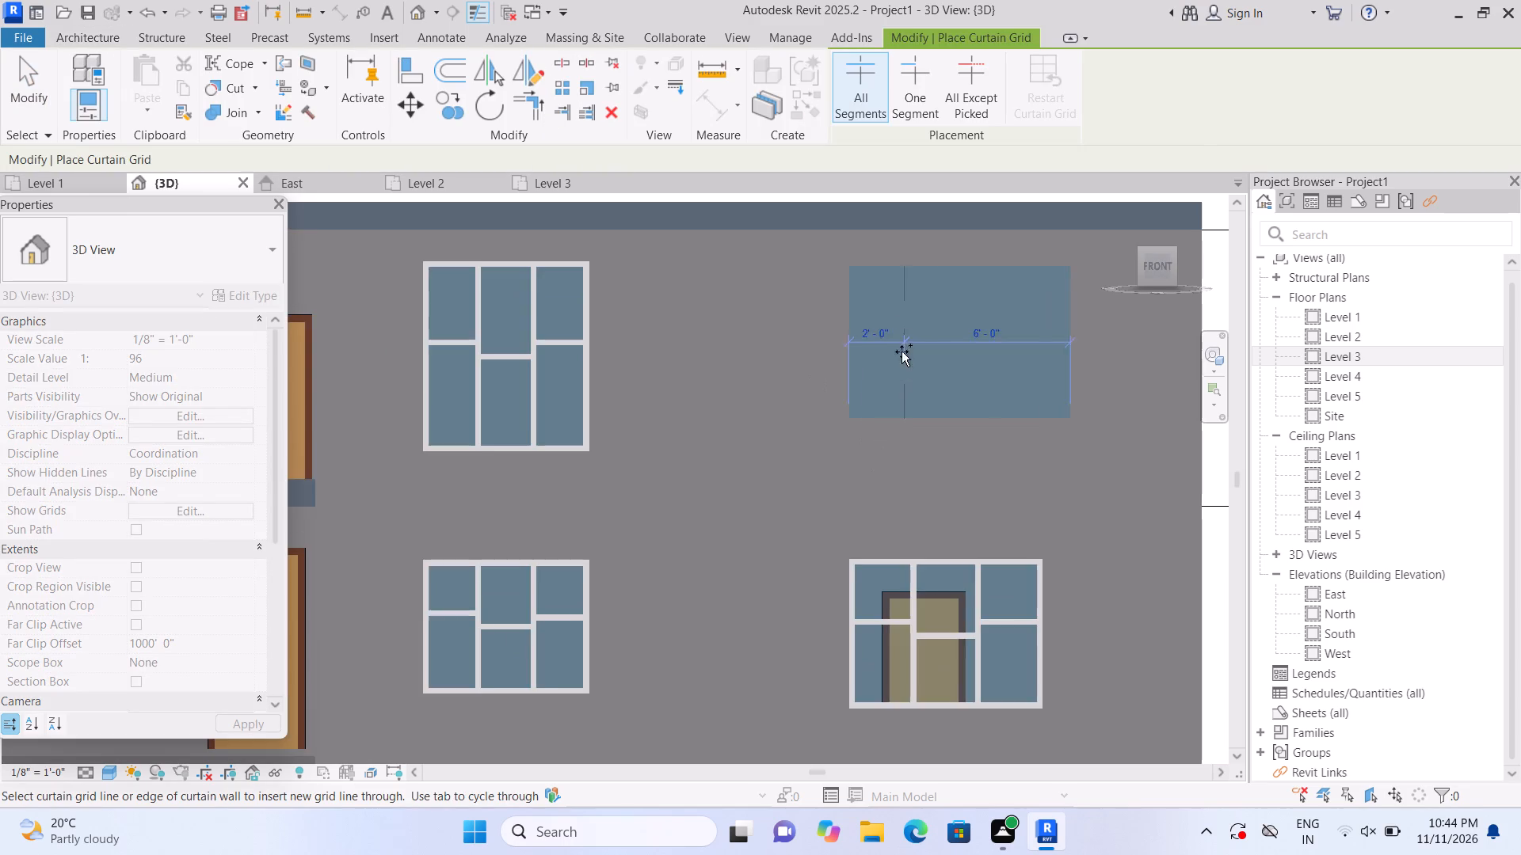
left_click(912, 292)
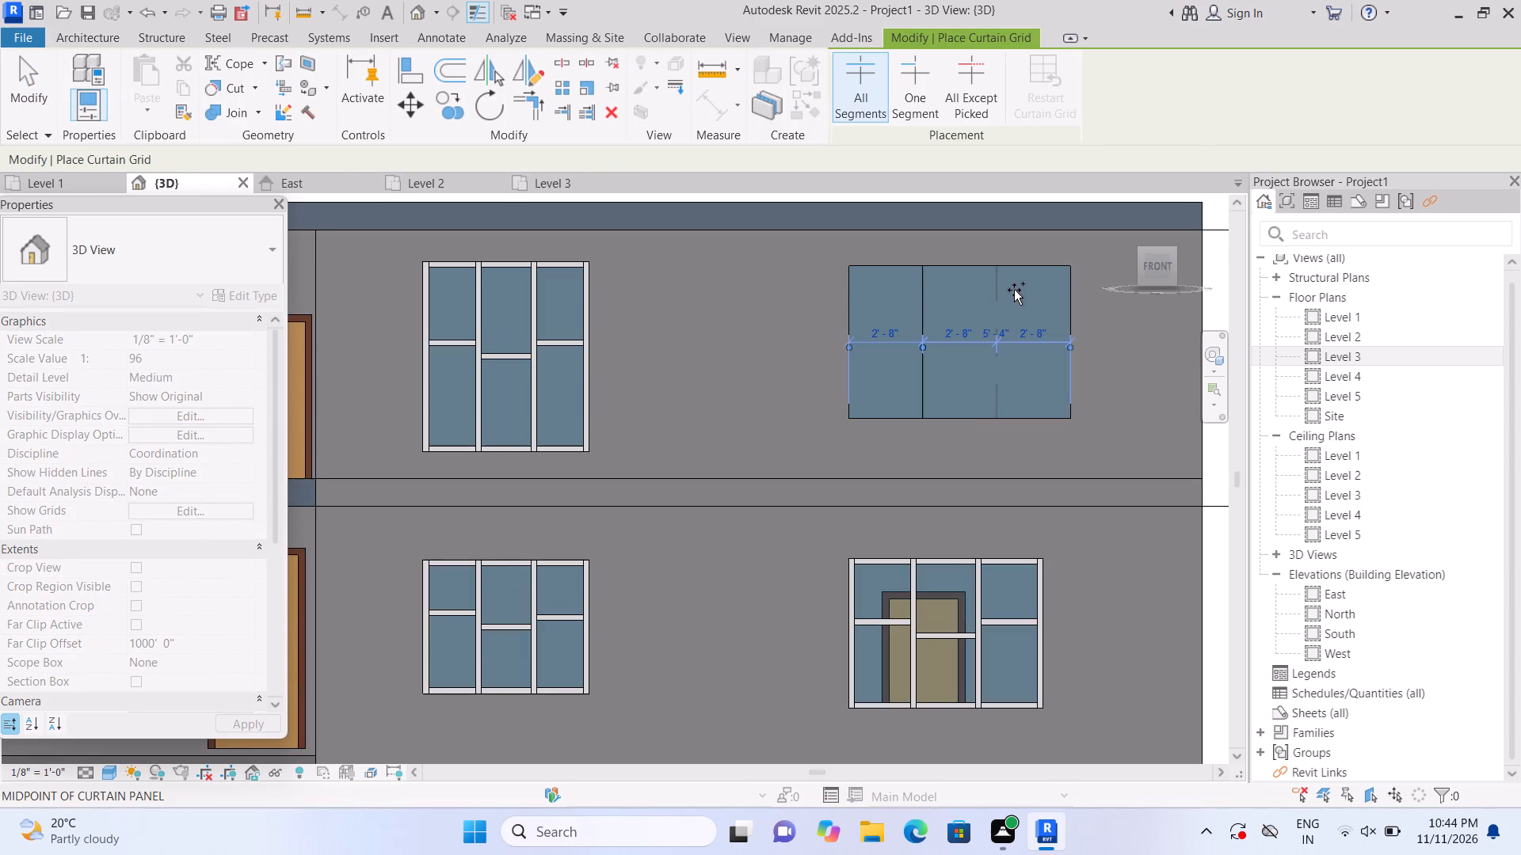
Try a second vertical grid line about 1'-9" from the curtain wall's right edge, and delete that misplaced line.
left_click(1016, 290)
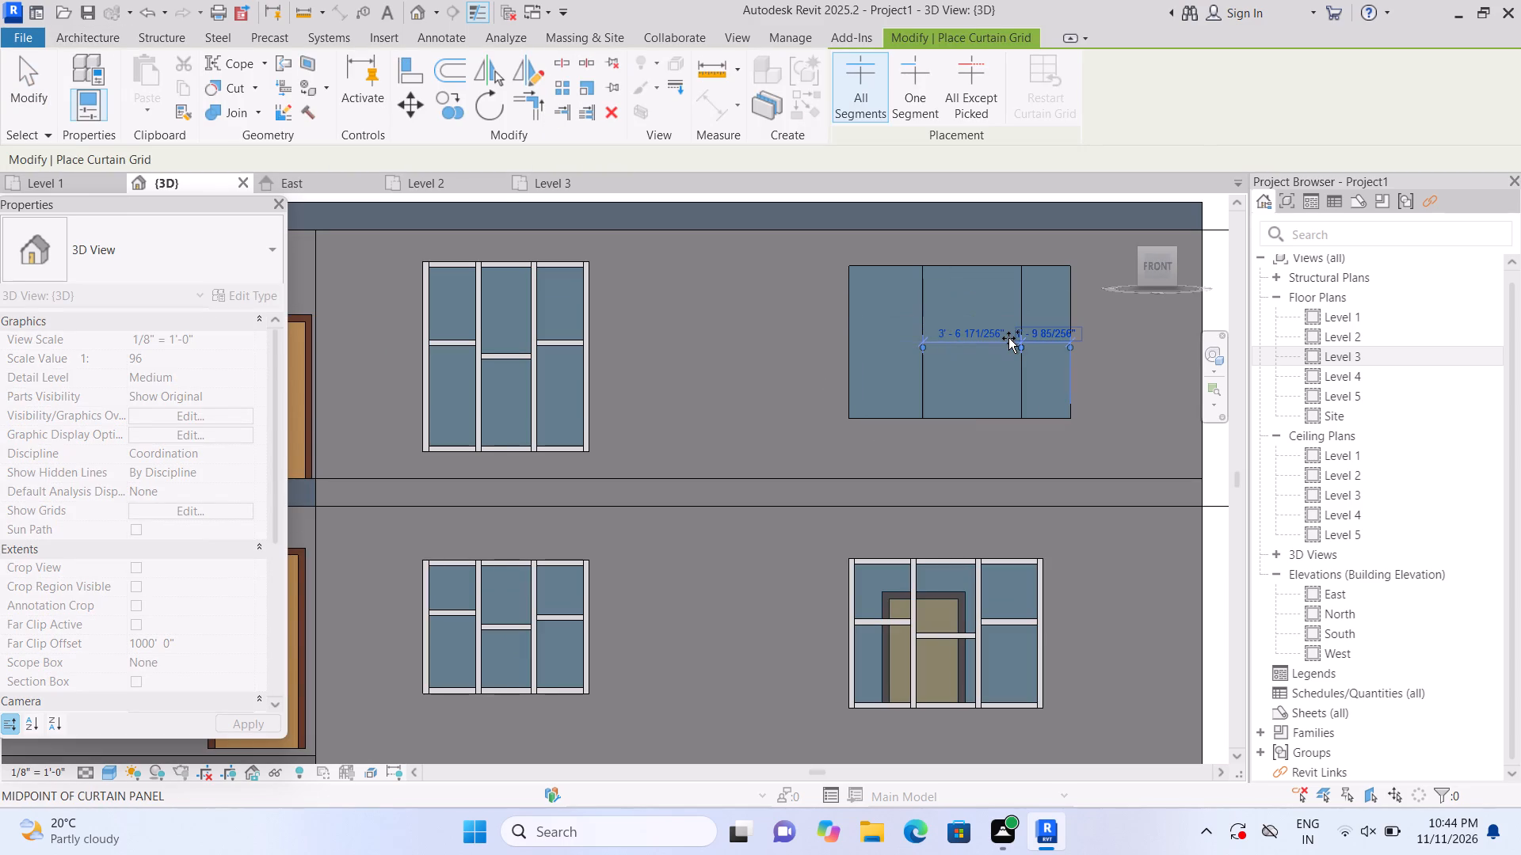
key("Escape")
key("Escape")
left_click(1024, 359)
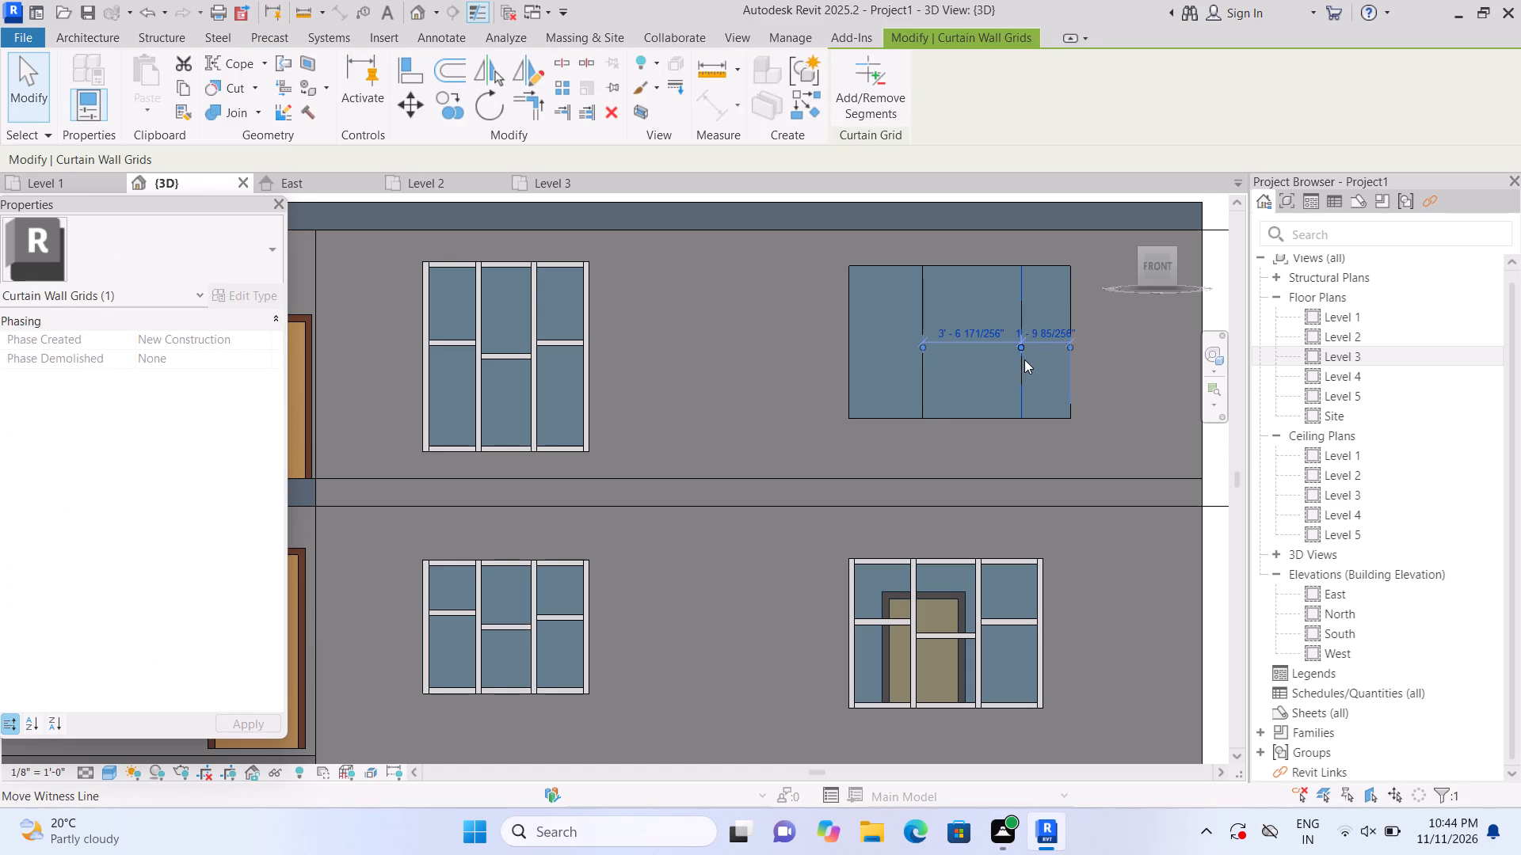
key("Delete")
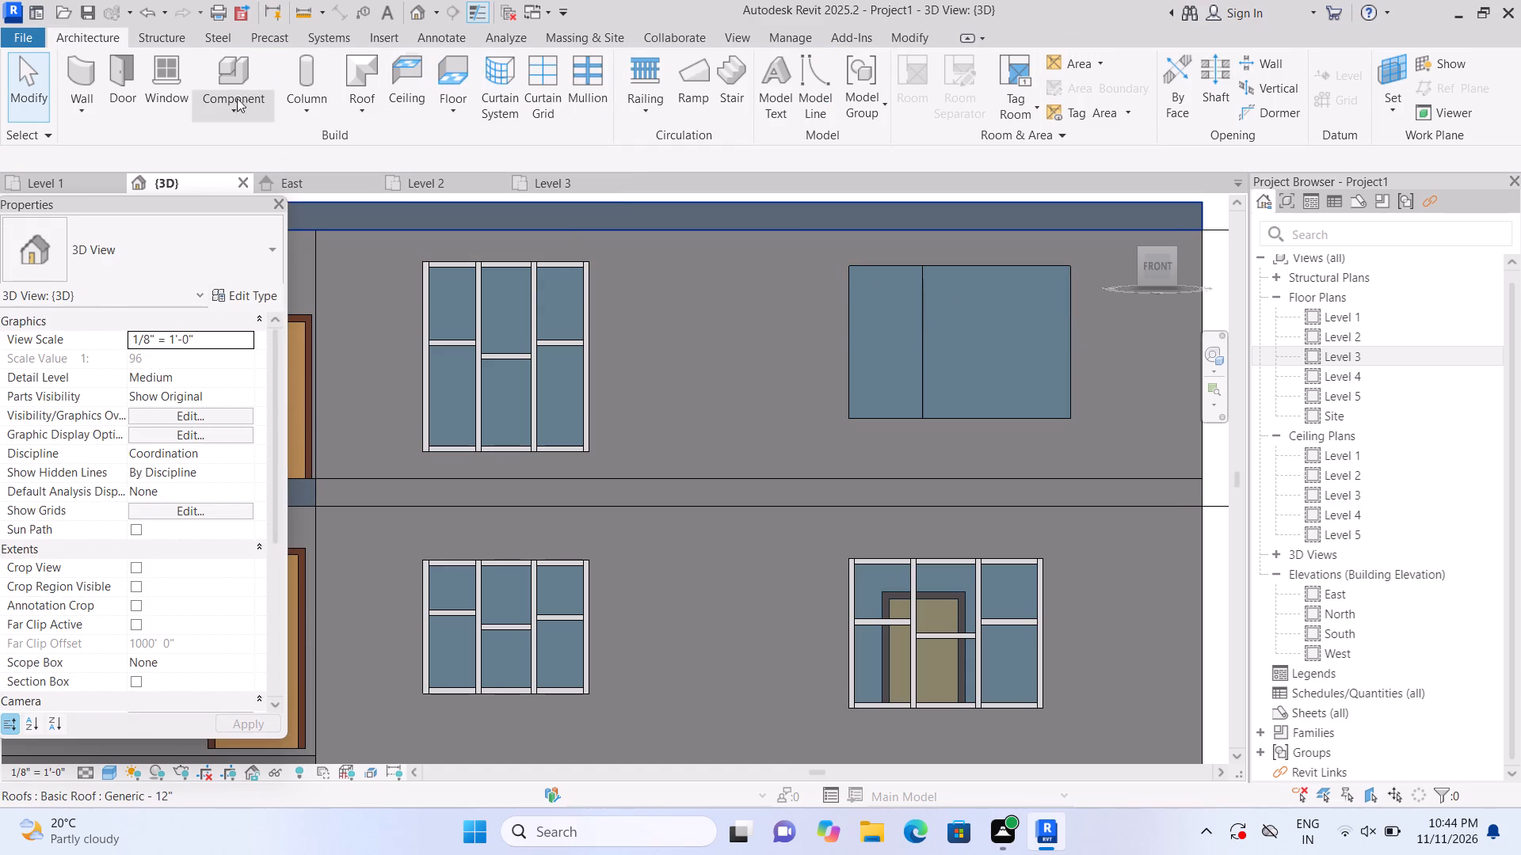
Add a second full-height vertical grid line midway across the wider panel, making three equal 2'-8" bays.
left_click(551, 94)
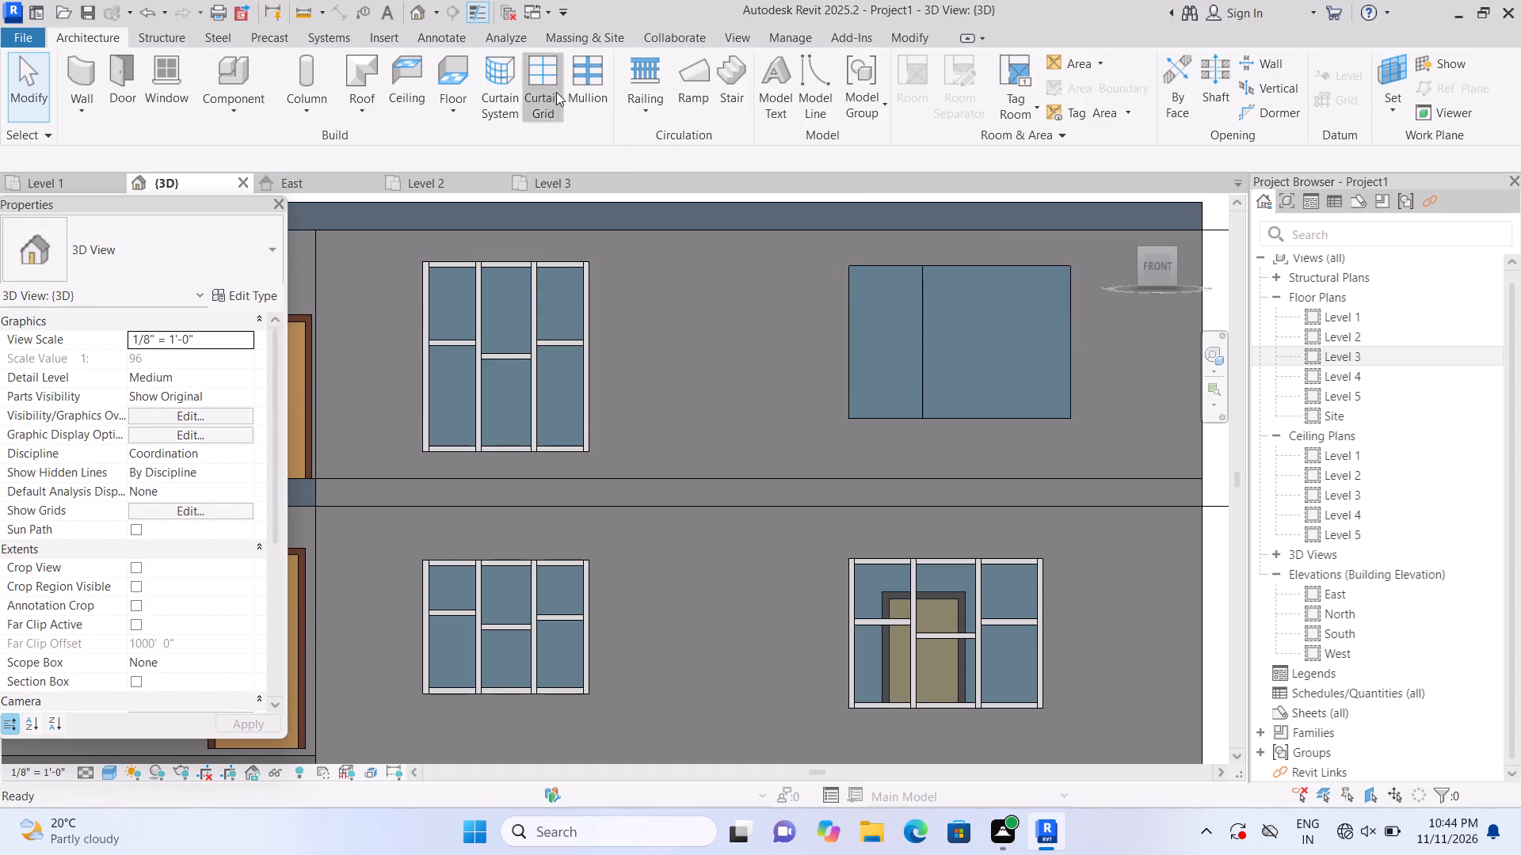
left_click(995, 302)
Add single-segment horizontal grid lines at the middle bay's midpoint and about 2'-3" below the top in both outer bays.
left_click(917, 107)
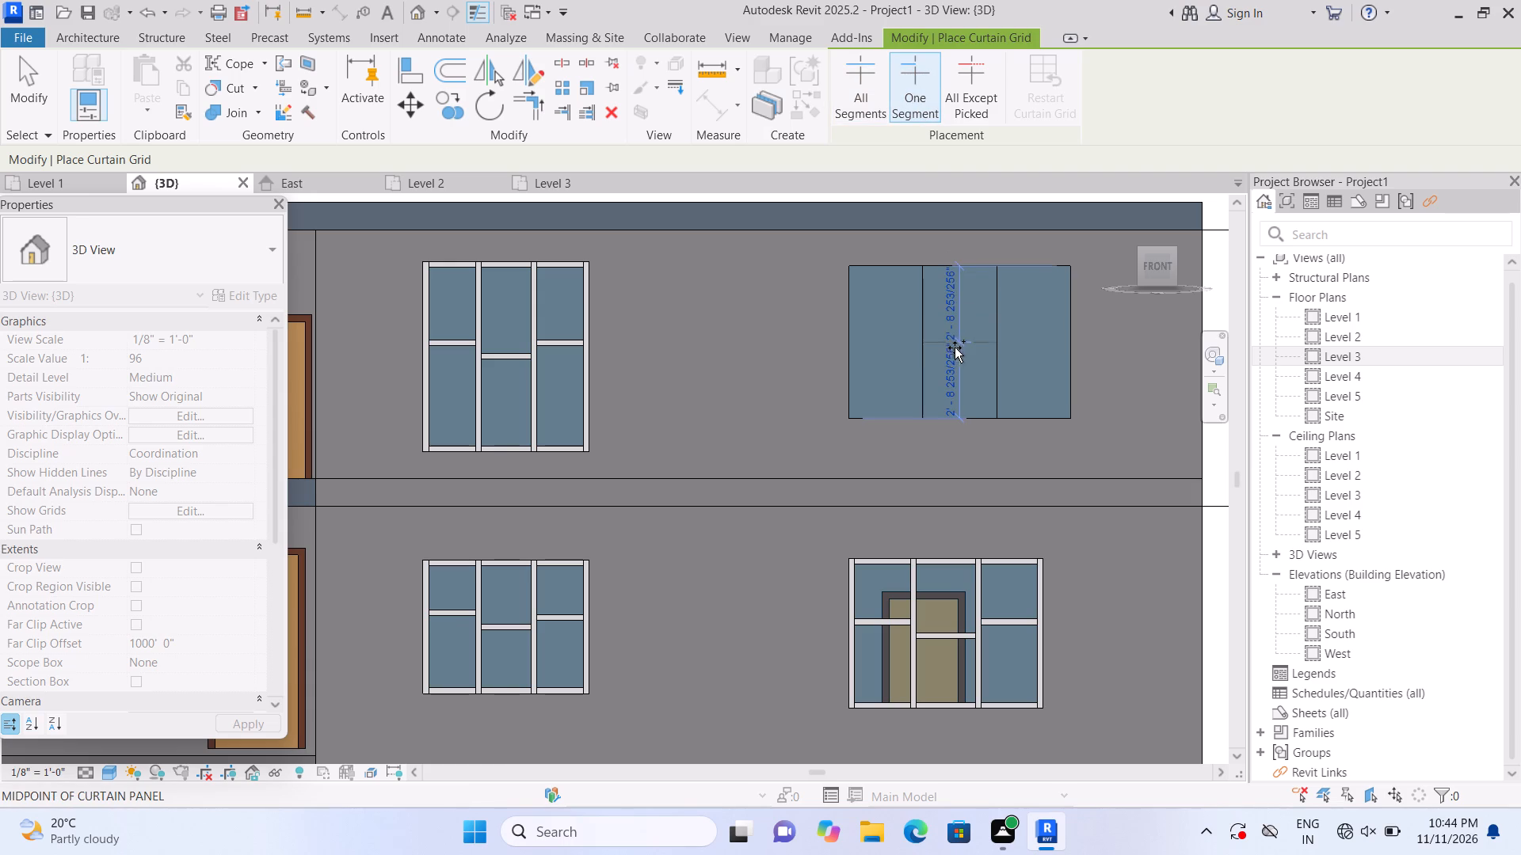
left_click(970, 353)
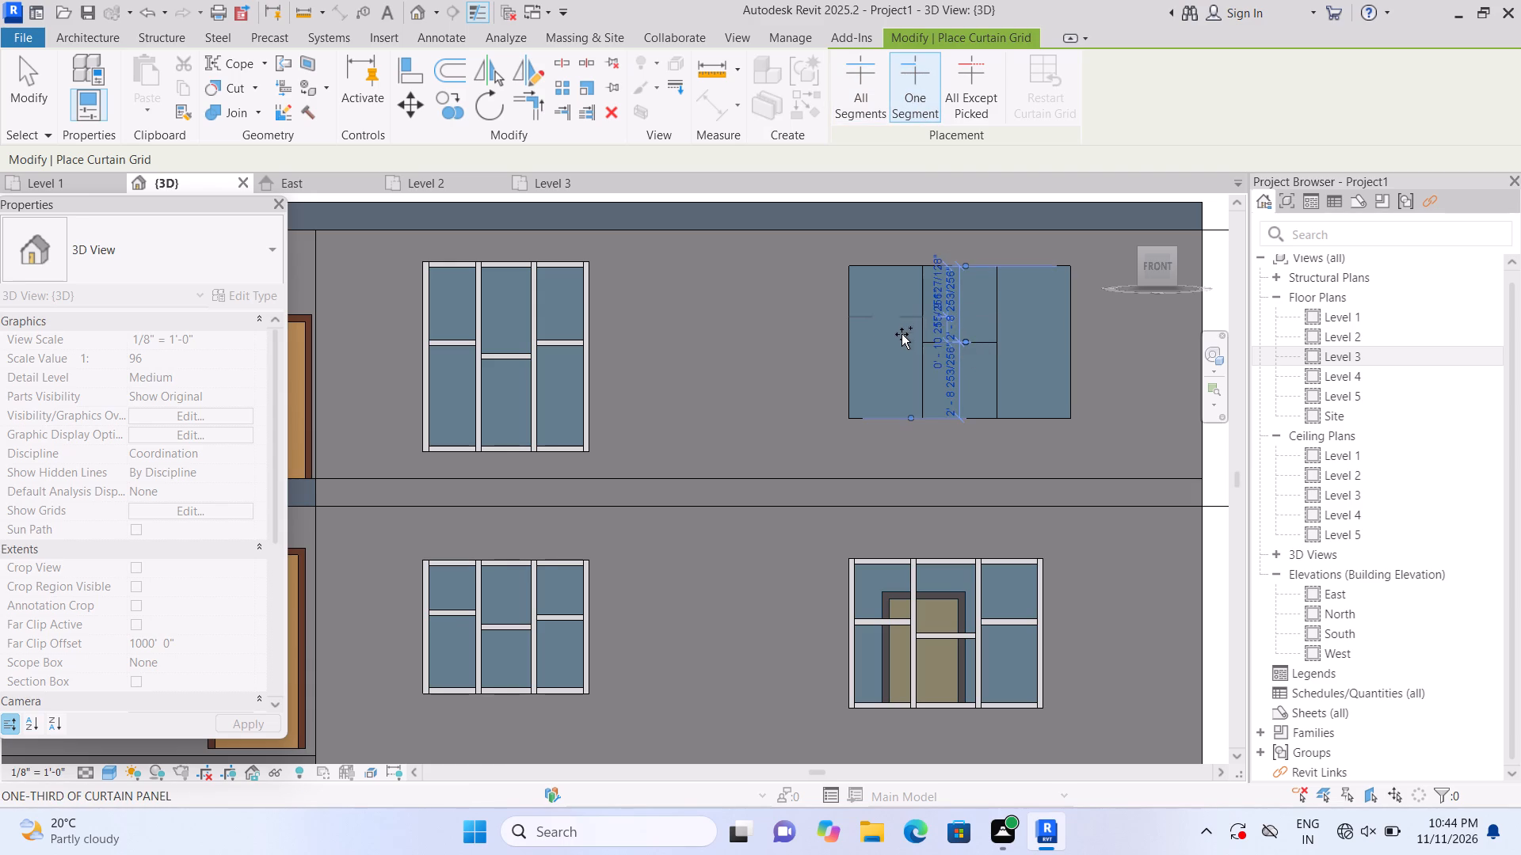
scroll(900, 336, "up", 1)
left_click(903, 333)
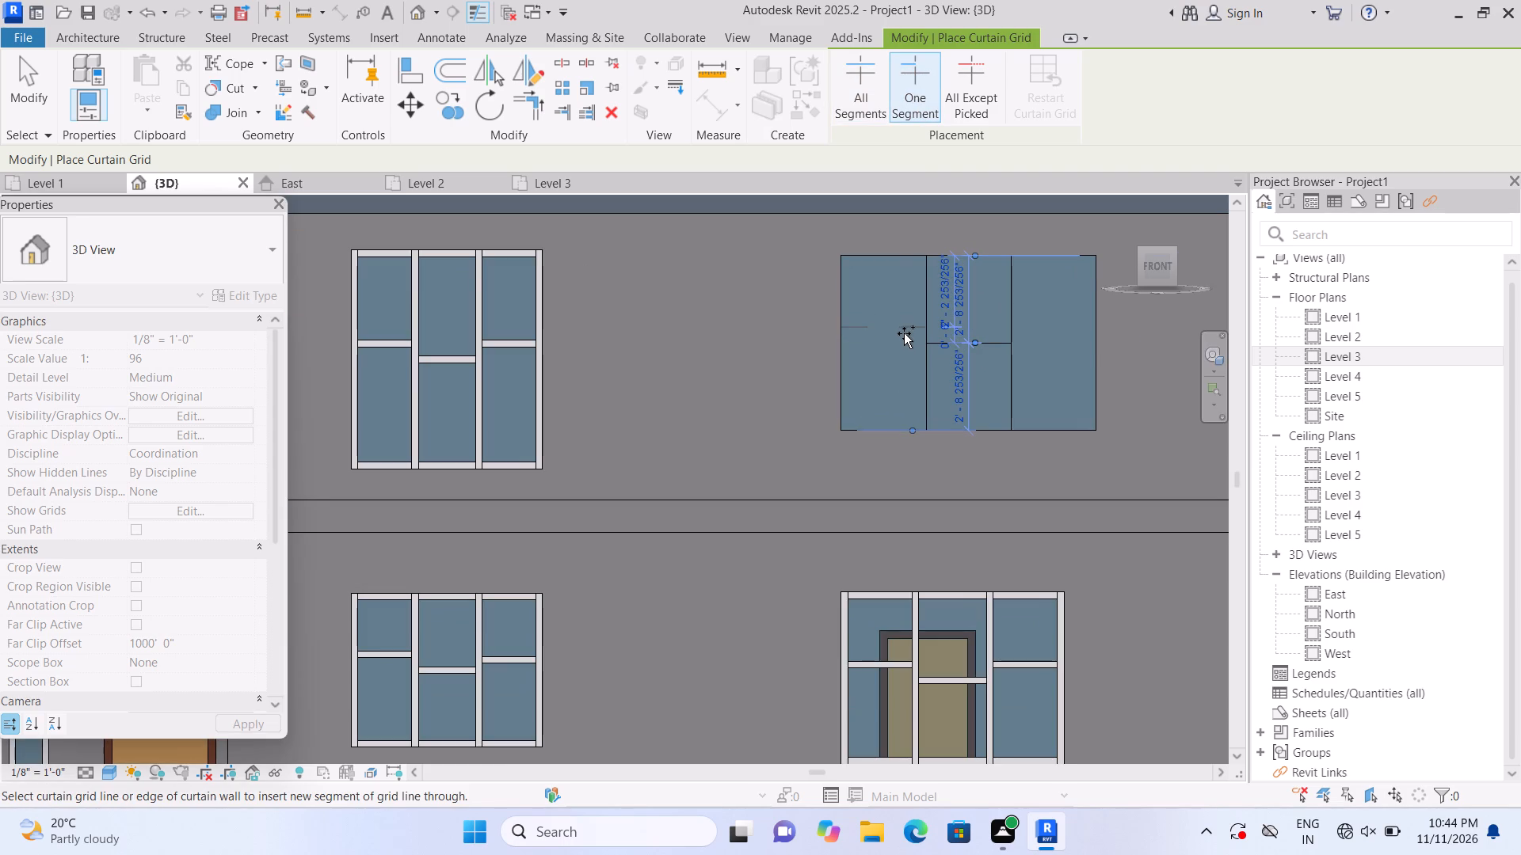
left_click(1030, 328)
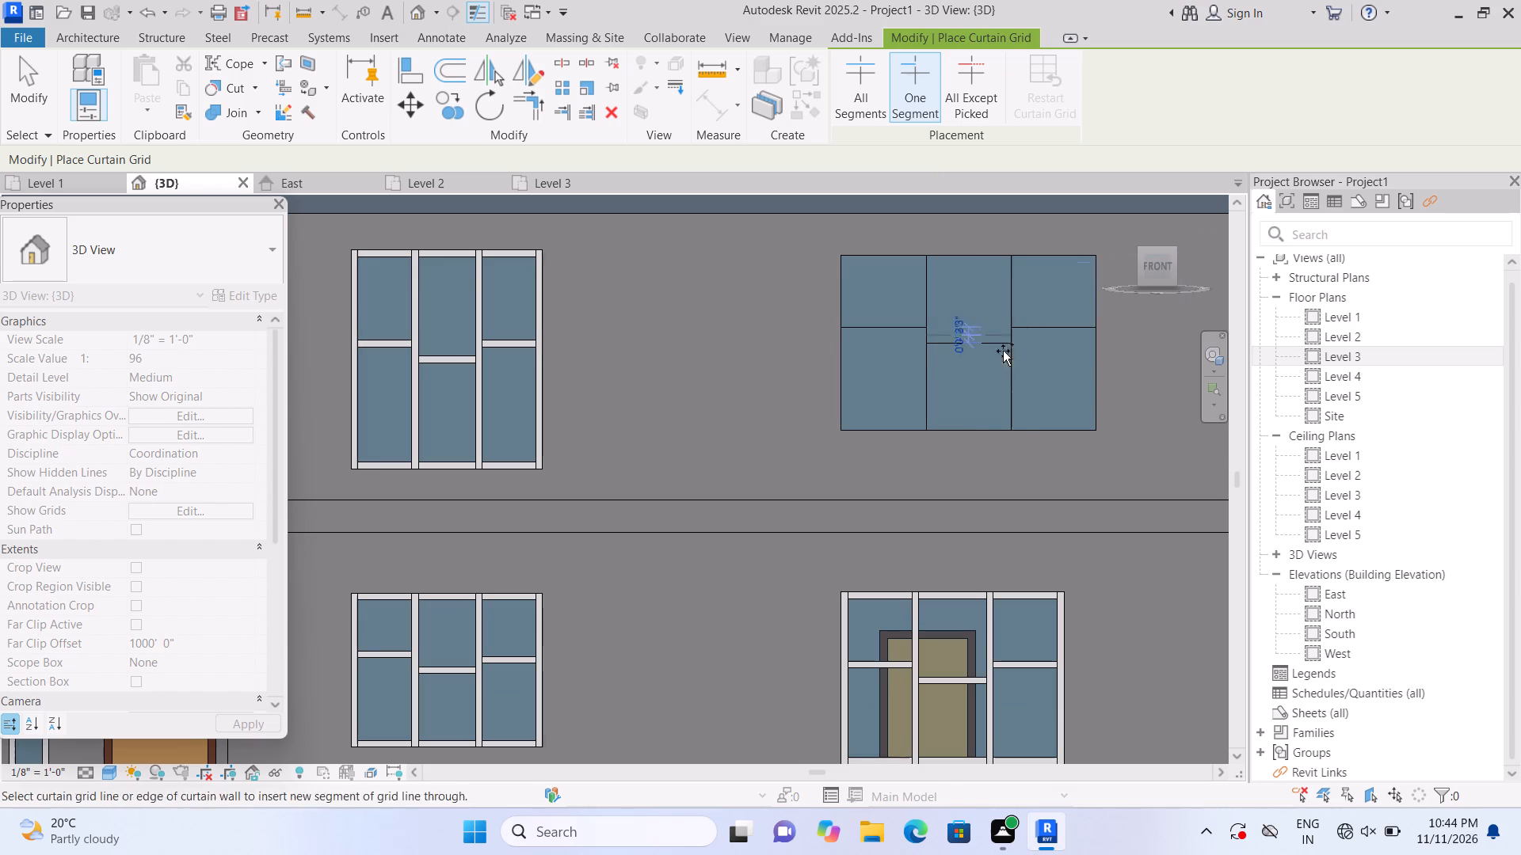
Place 2.5" x 5" rectangular mullions on all interior grid lines and all four border edges of the 8'-0" wide Level 2 curtain wall.
left_click(90, 40)
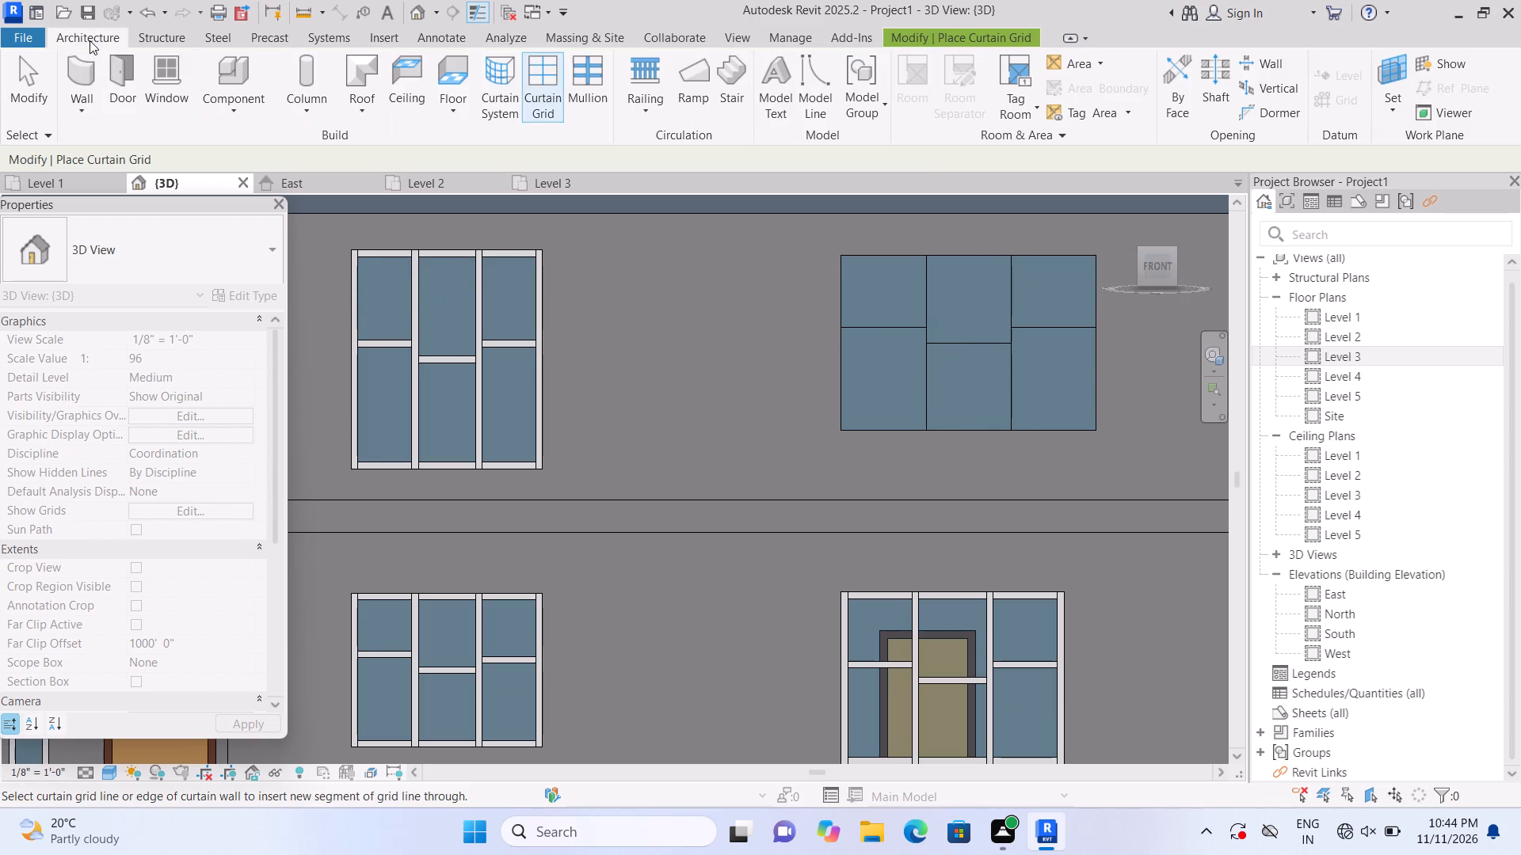
left_click(603, 93)
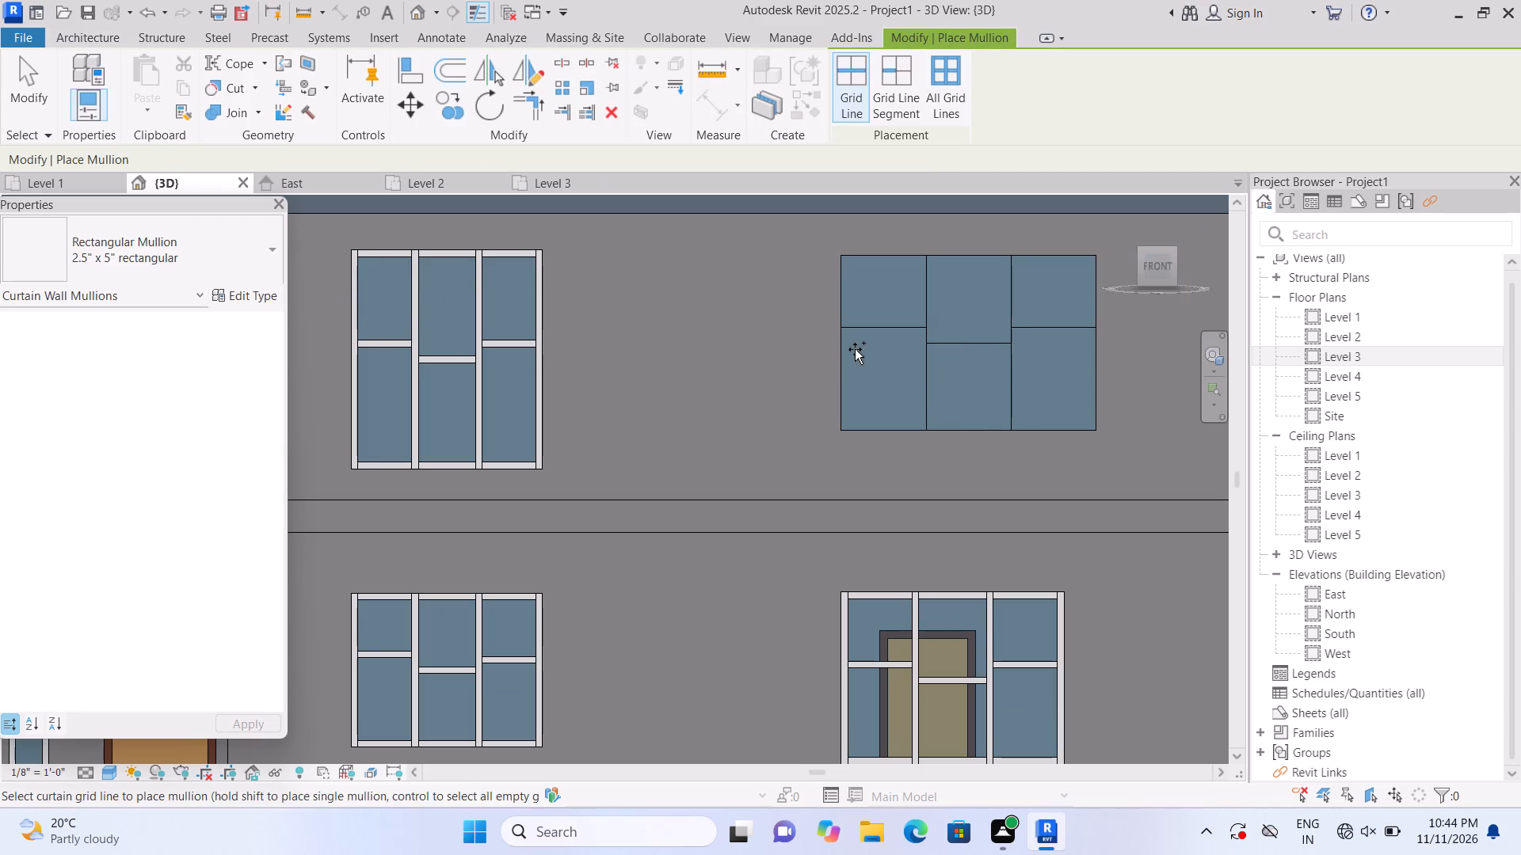
left_click(860, 351)
left_click(879, 281)
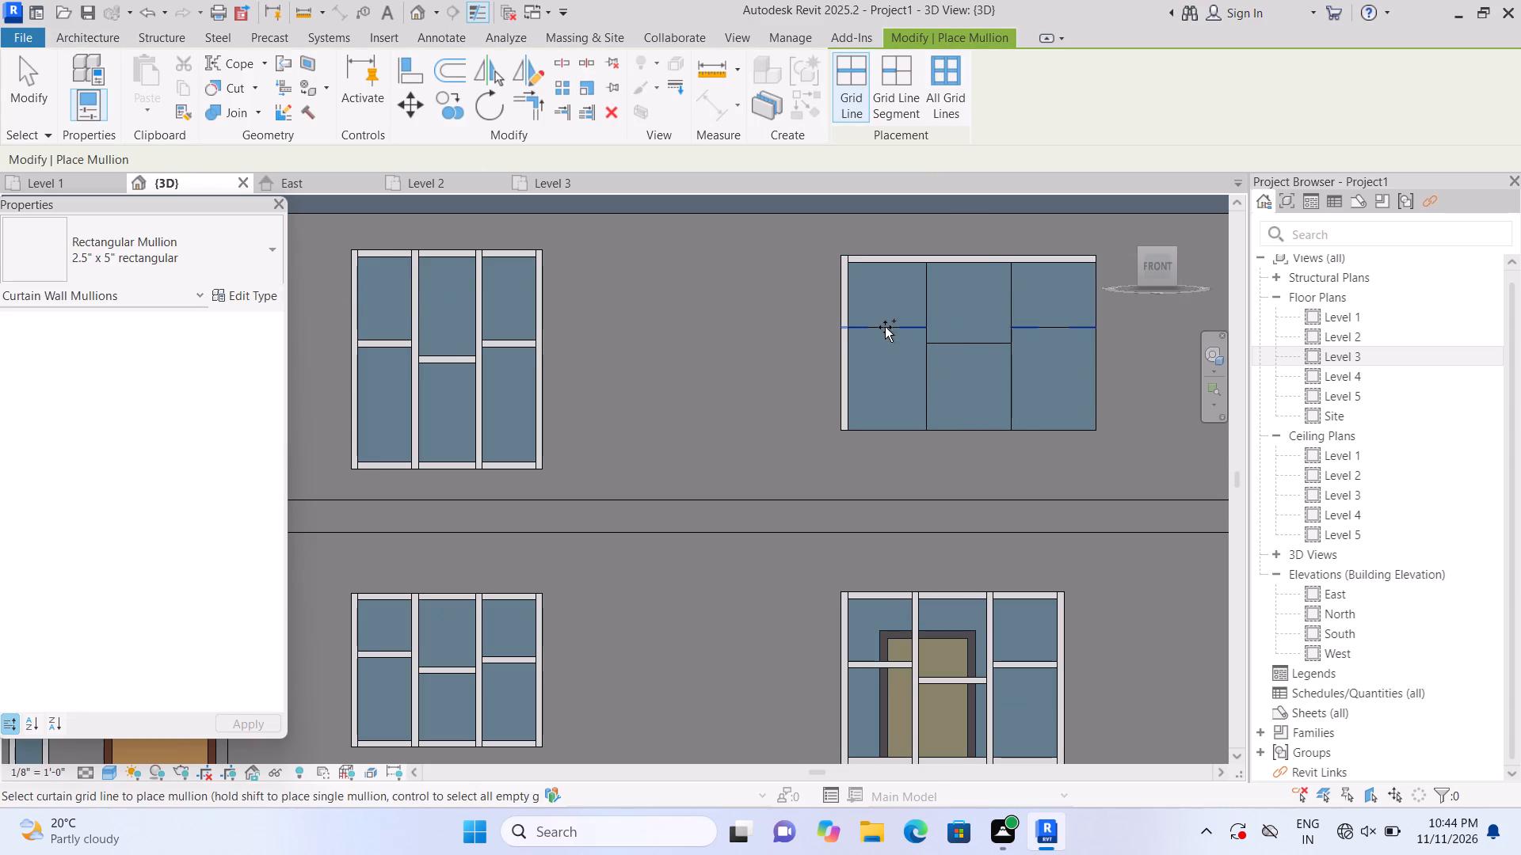
left_click(885, 327)
left_click(923, 345)
left_click(947, 348)
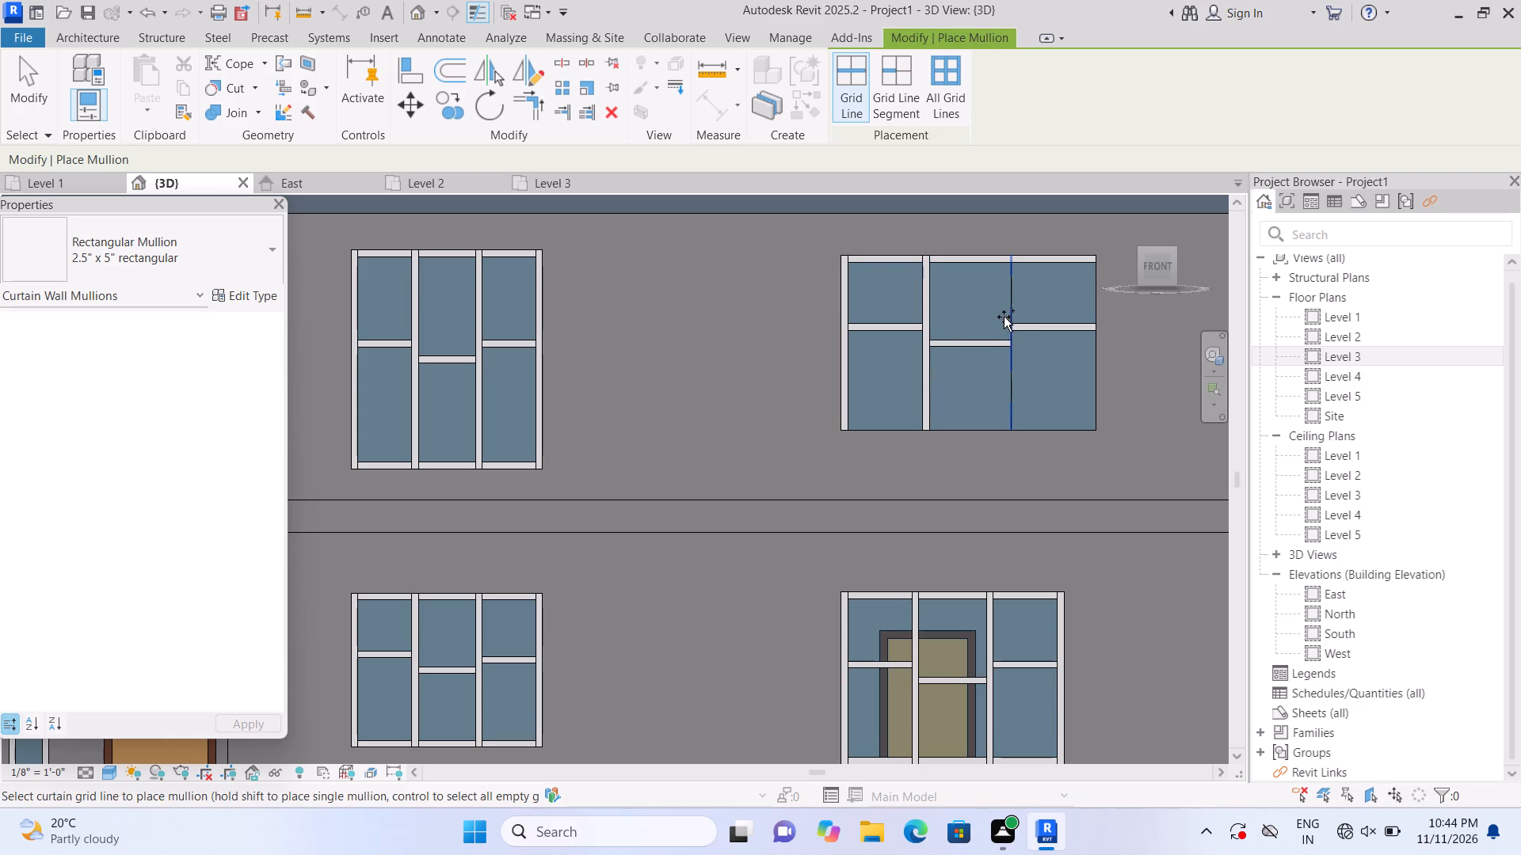
left_click(1004, 317)
left_click(1084, 362)
left_click(1069, 427)
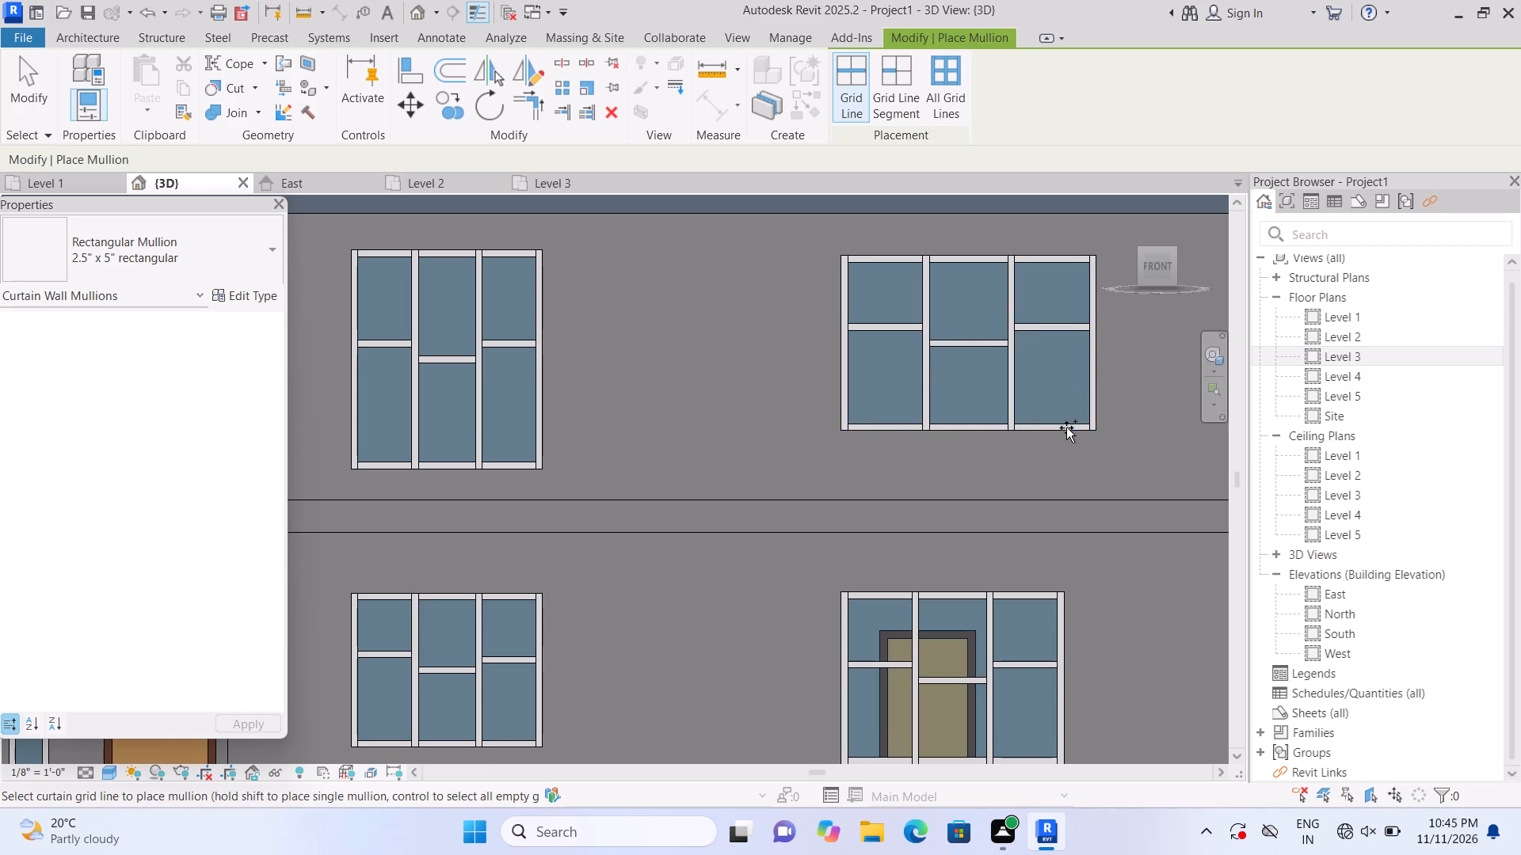
scroll(1046, 444, "down", 1)
key("Escape")
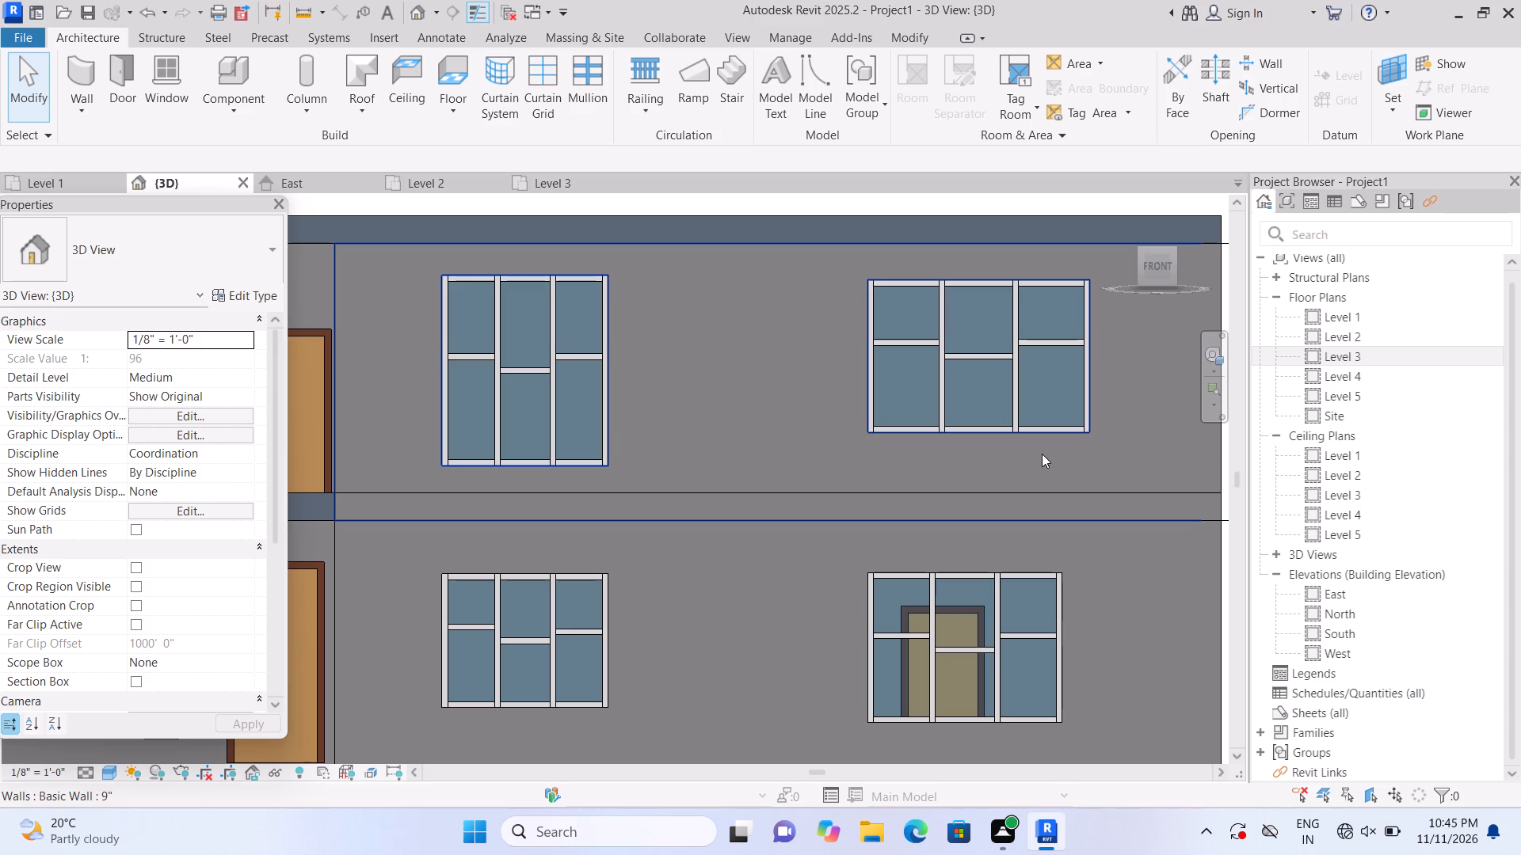
Raise the base of the leftmost narrow Level 2 curtain wall to about 2'-2" above Level 2 and lower its top slightly below the roof.
scroll(929, 441, "down", 5)
scroll(893, 493, "down", 3)
scroll(810, 538, "up", 1)
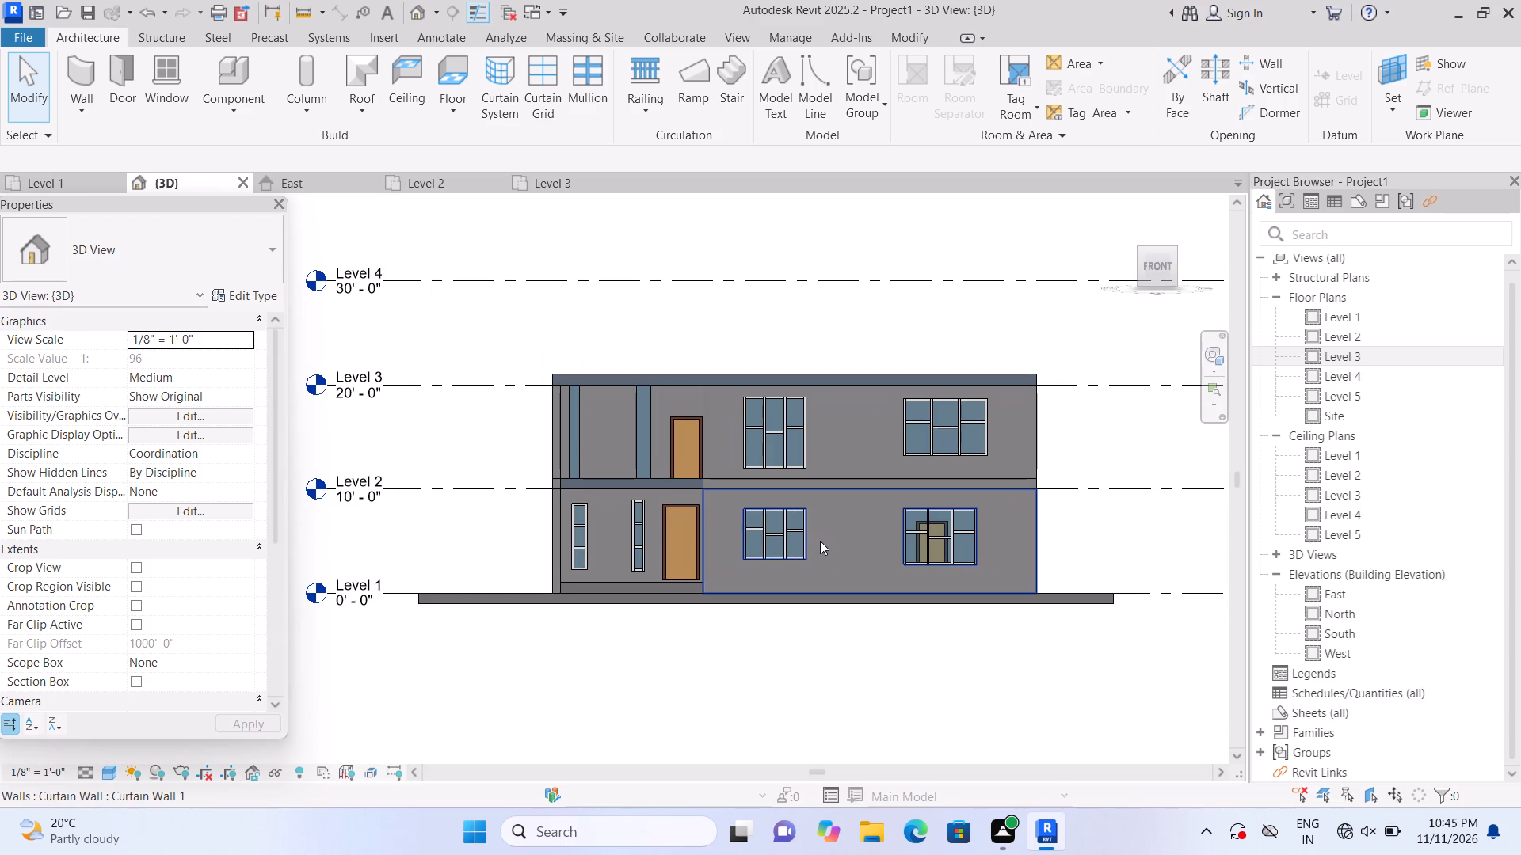
scroll(512, 468, "up", 2)
scroll(661, 415, "up", 3)
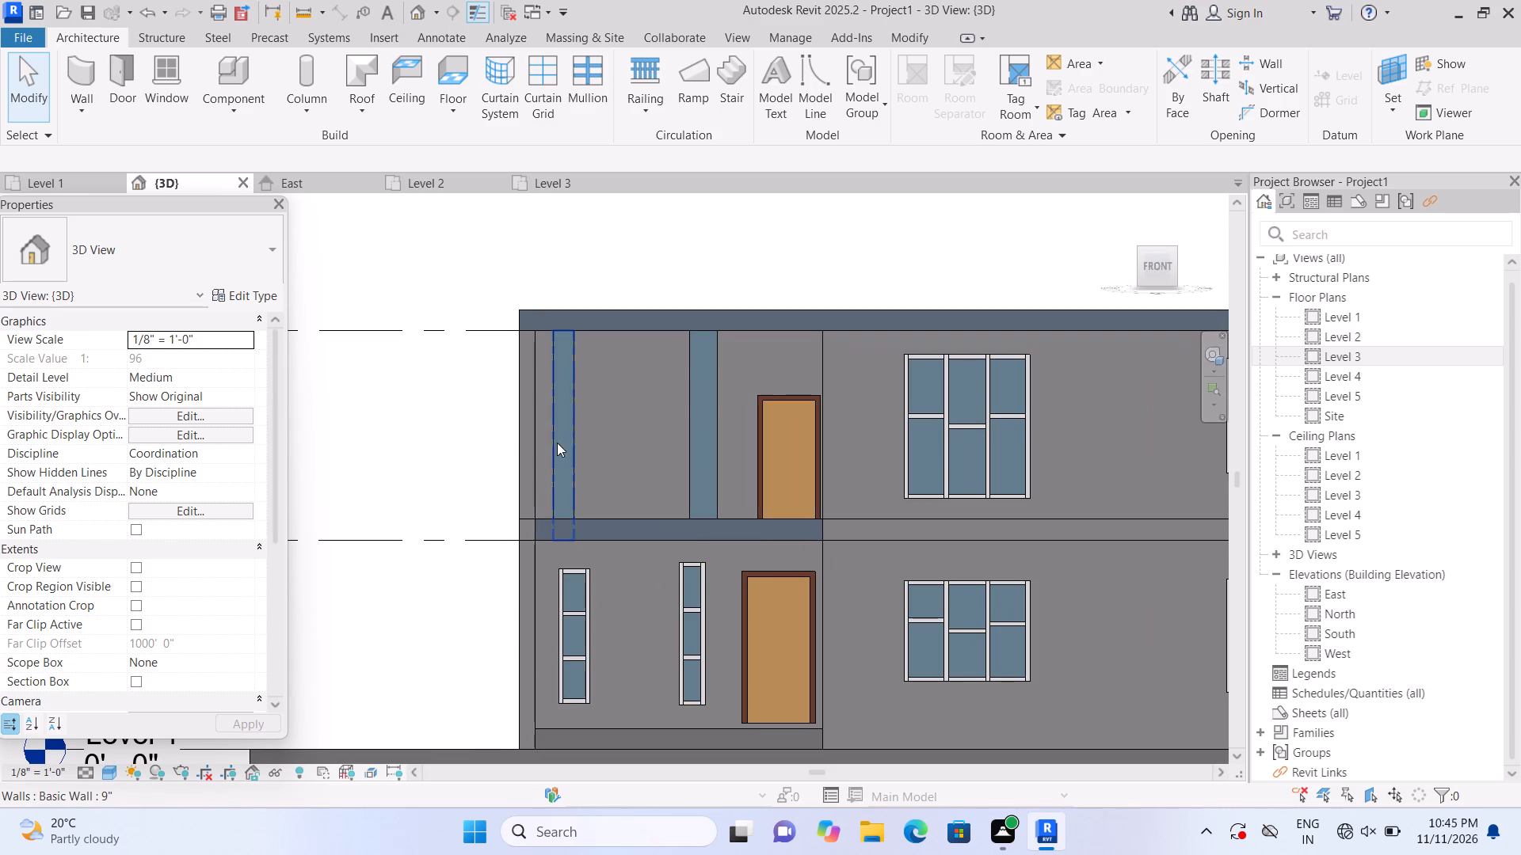
left_click(573, 451)
scroll(570, 500, "up", 2)
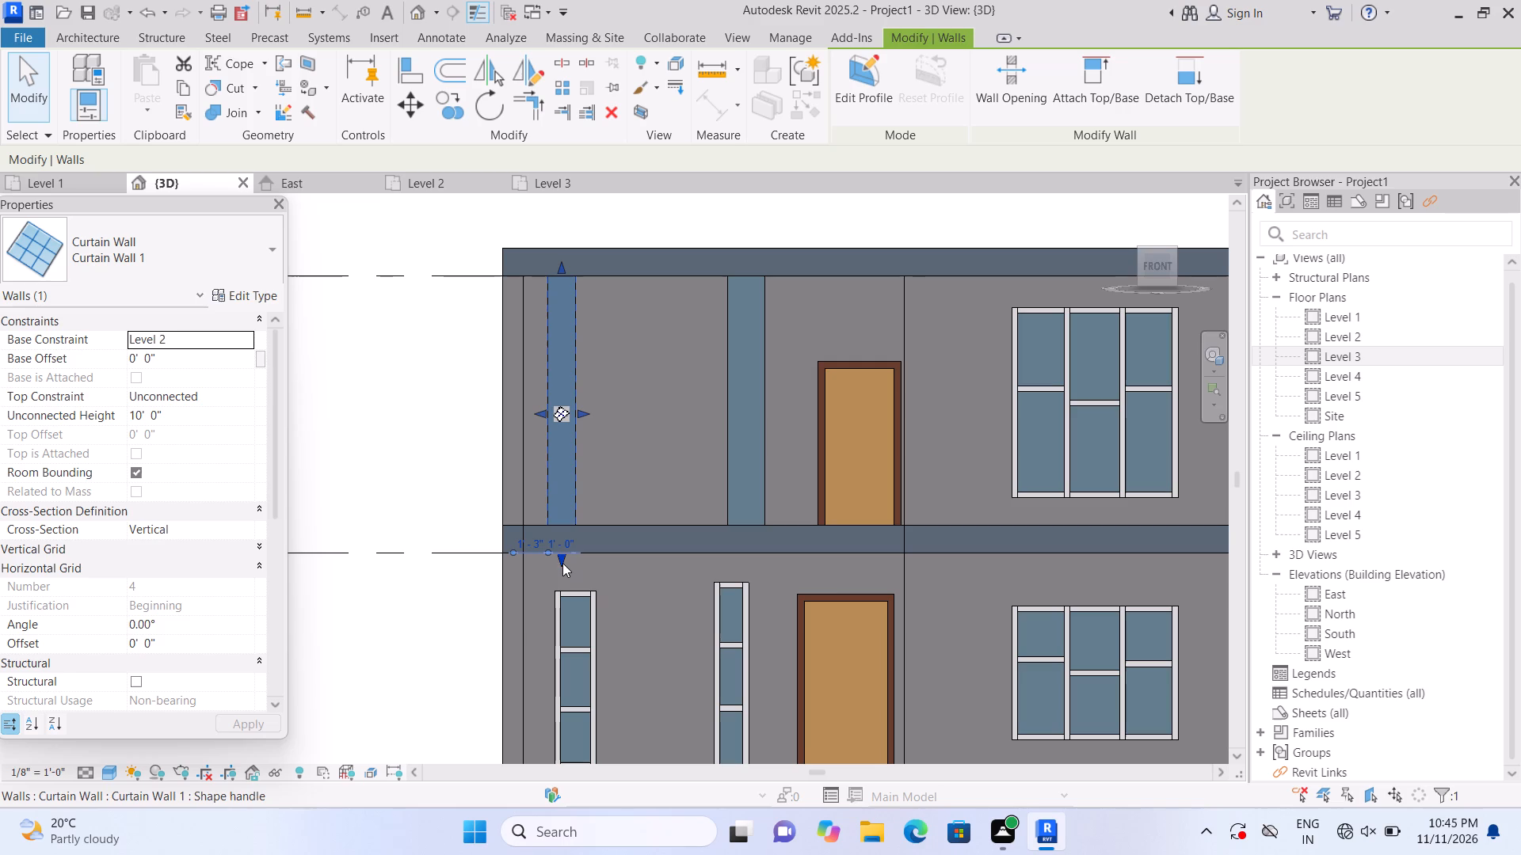
left_click_drag(562, 556, 572, 493)
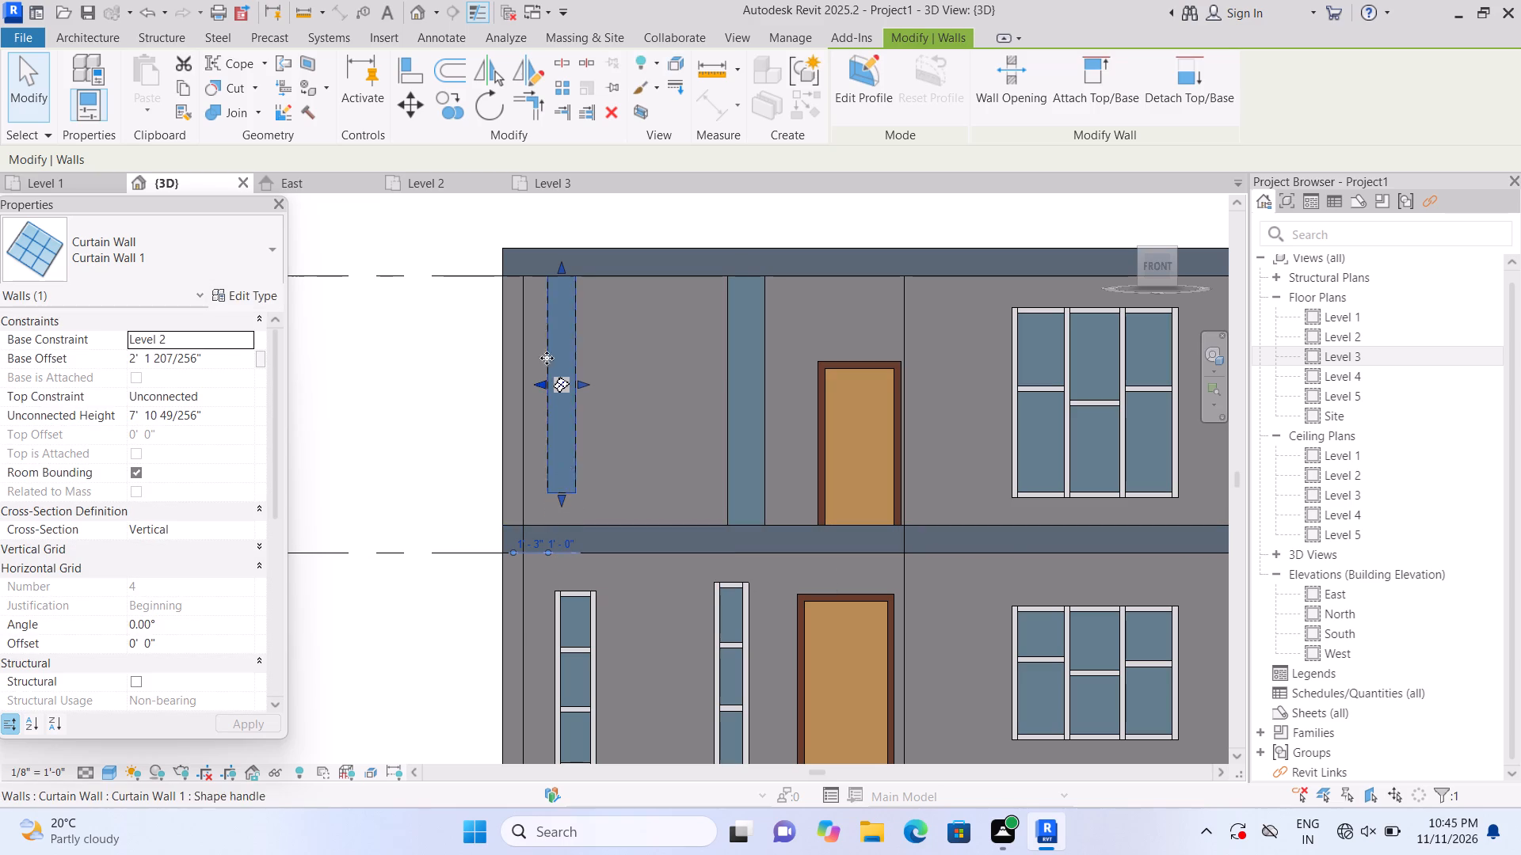
left_click_drag(563, 268, 568, 288)
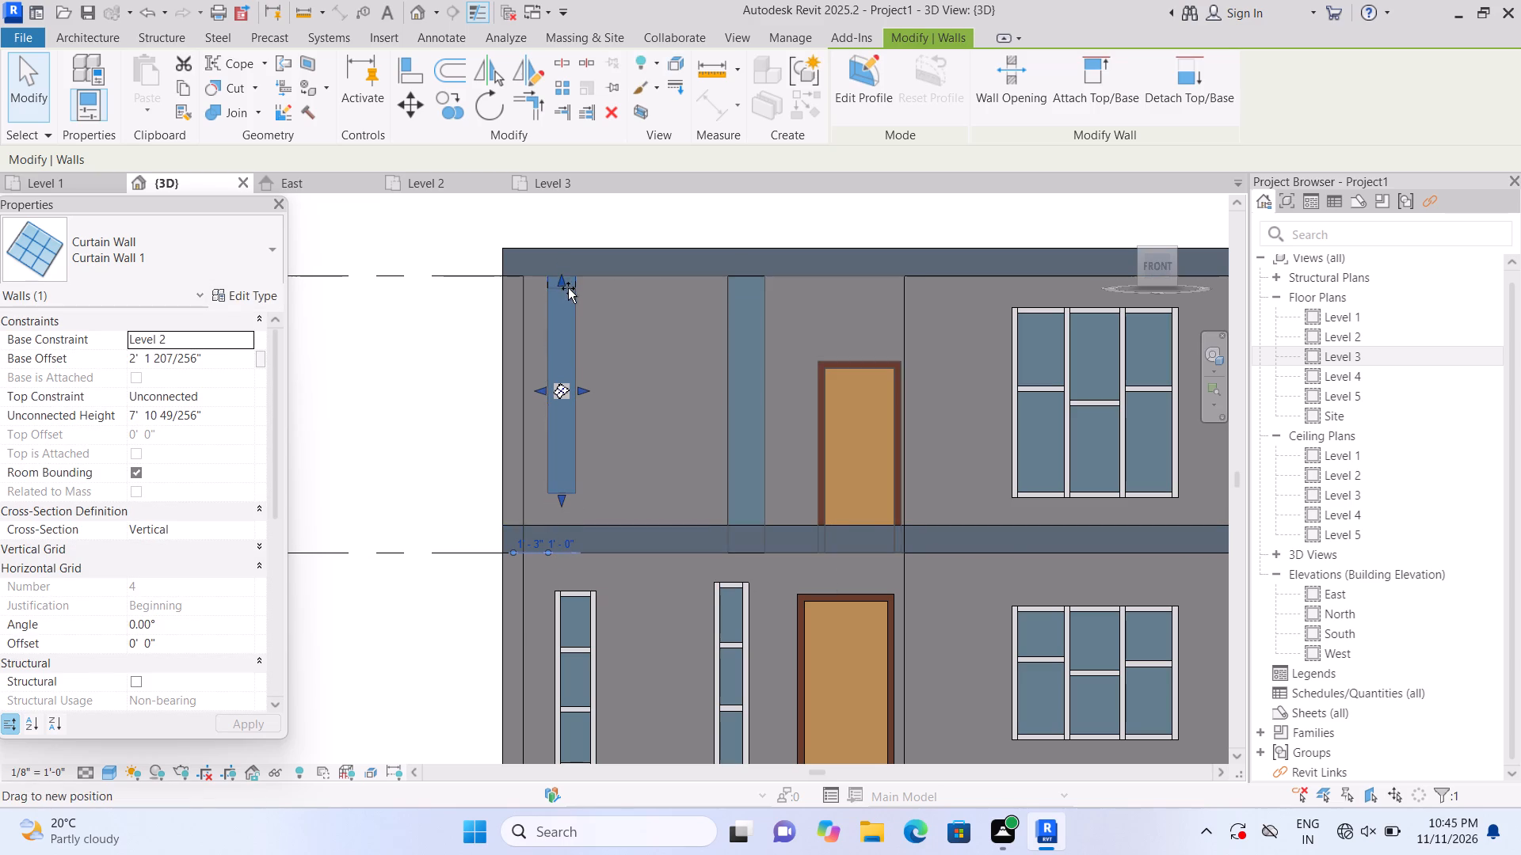
left_click_drag(568, 288, 570, 296)
Raise the Level 2 single-flush door on the front facade to a sill height of 1'-4", clear of the floor slab.
left_click(890, 426)
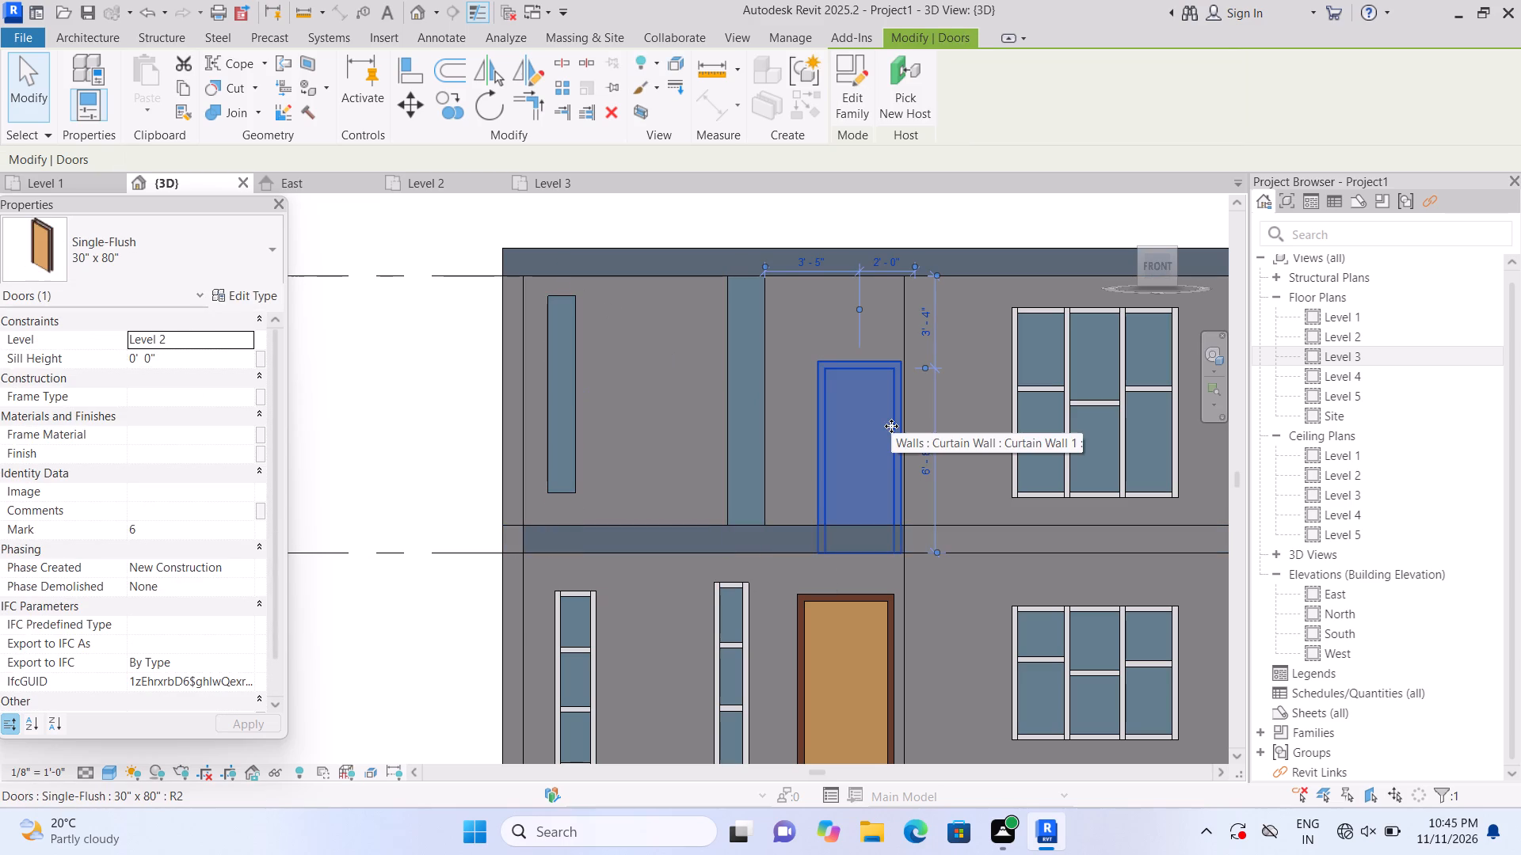
key("Up")
key("Up")
key("Up")
key("Up")
key("Up")
key("Up")
key("Up")
key("Up")
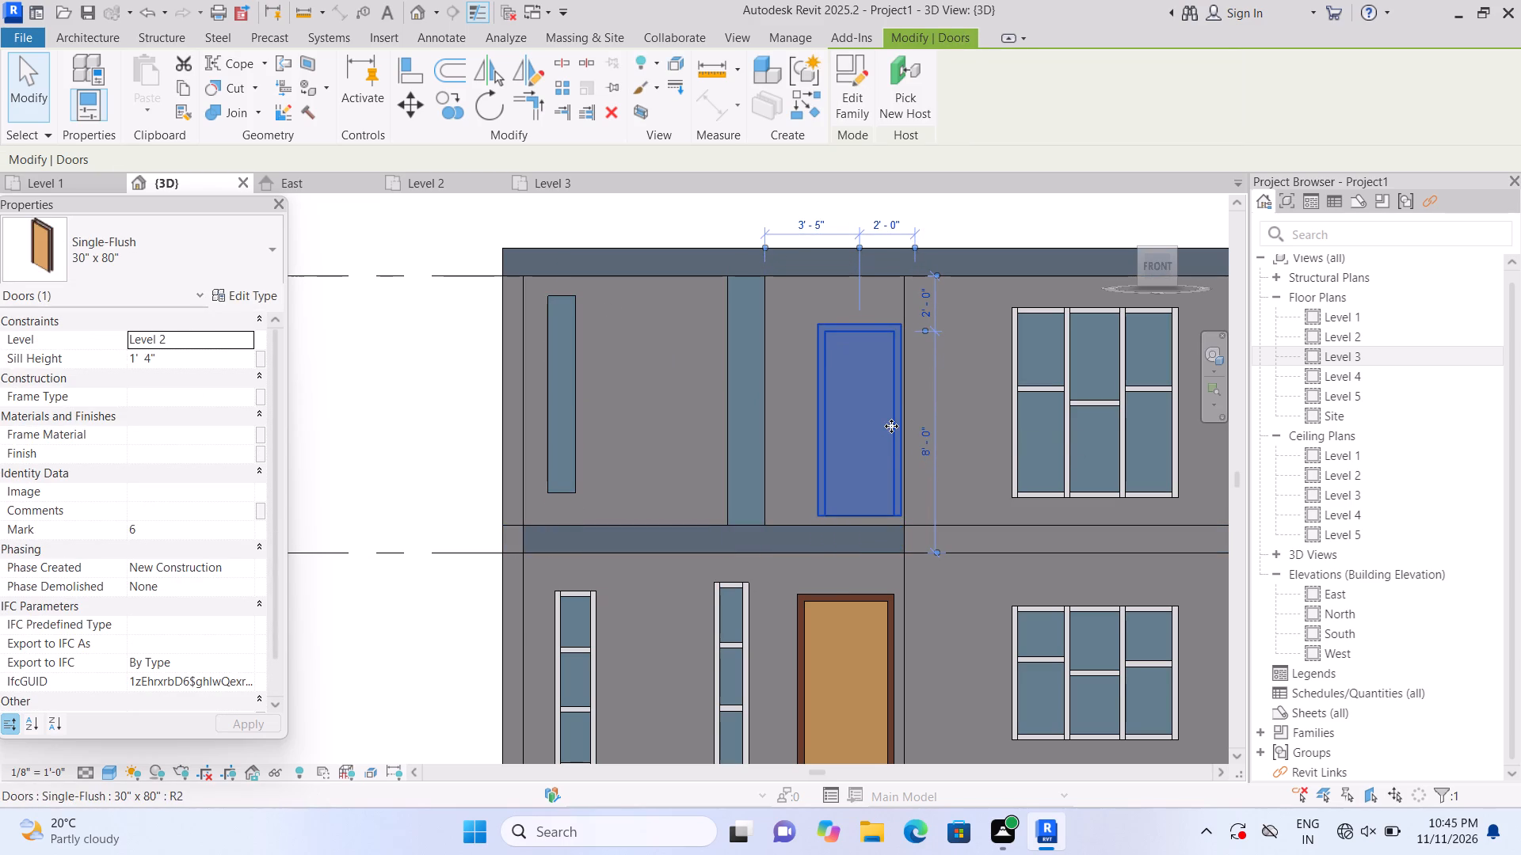
left_click(356, 477)
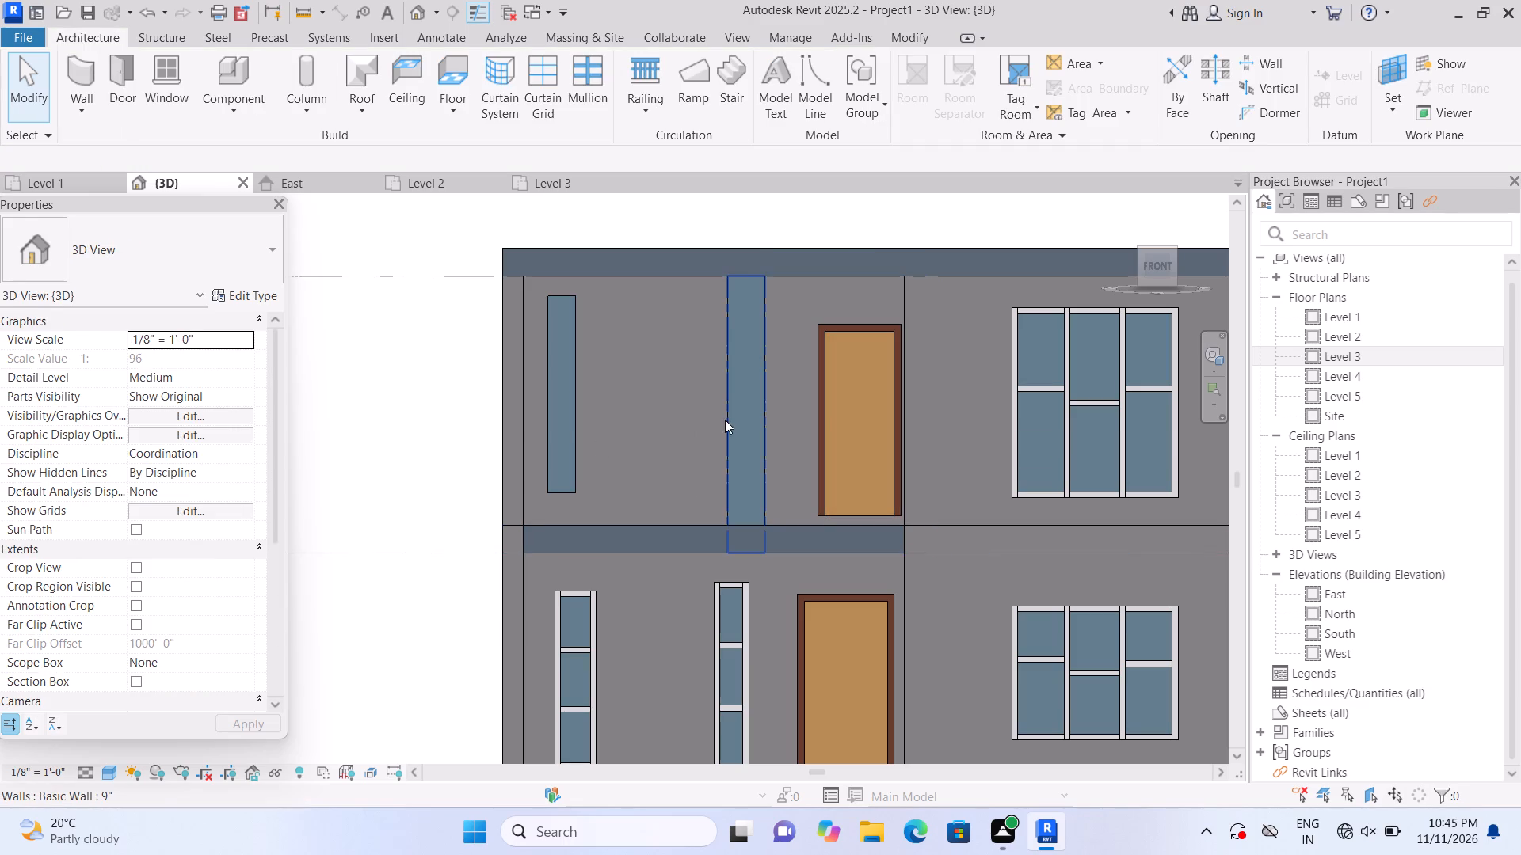
Lower the top of the narrow Level 2 curtain wall beside the door, giving it an unconnected height of about 8'-7".
left_click(726, 420)
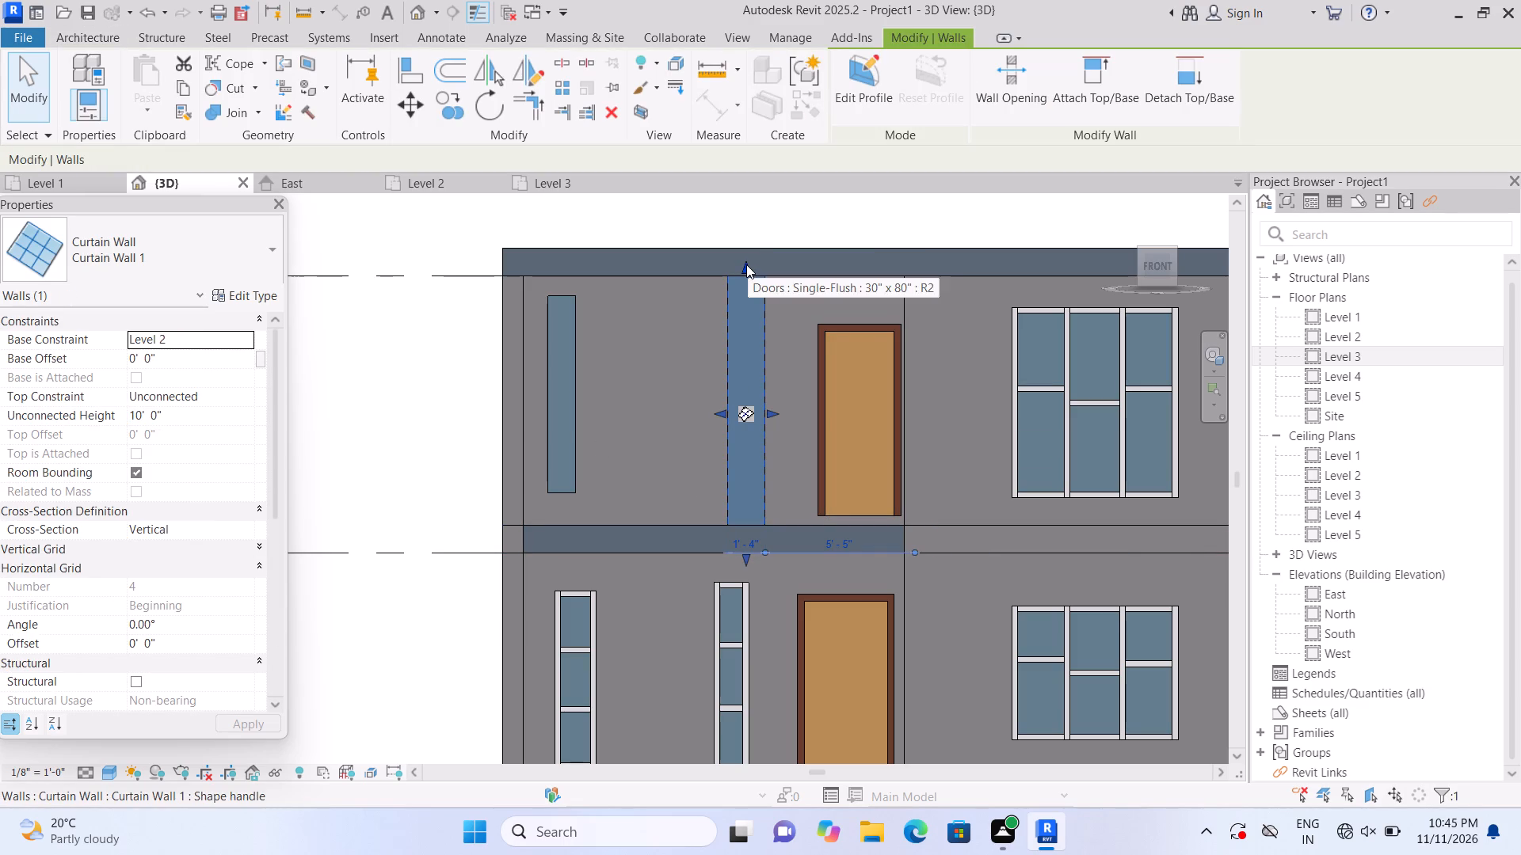
left_click_drag(746, 264, 754, 316)
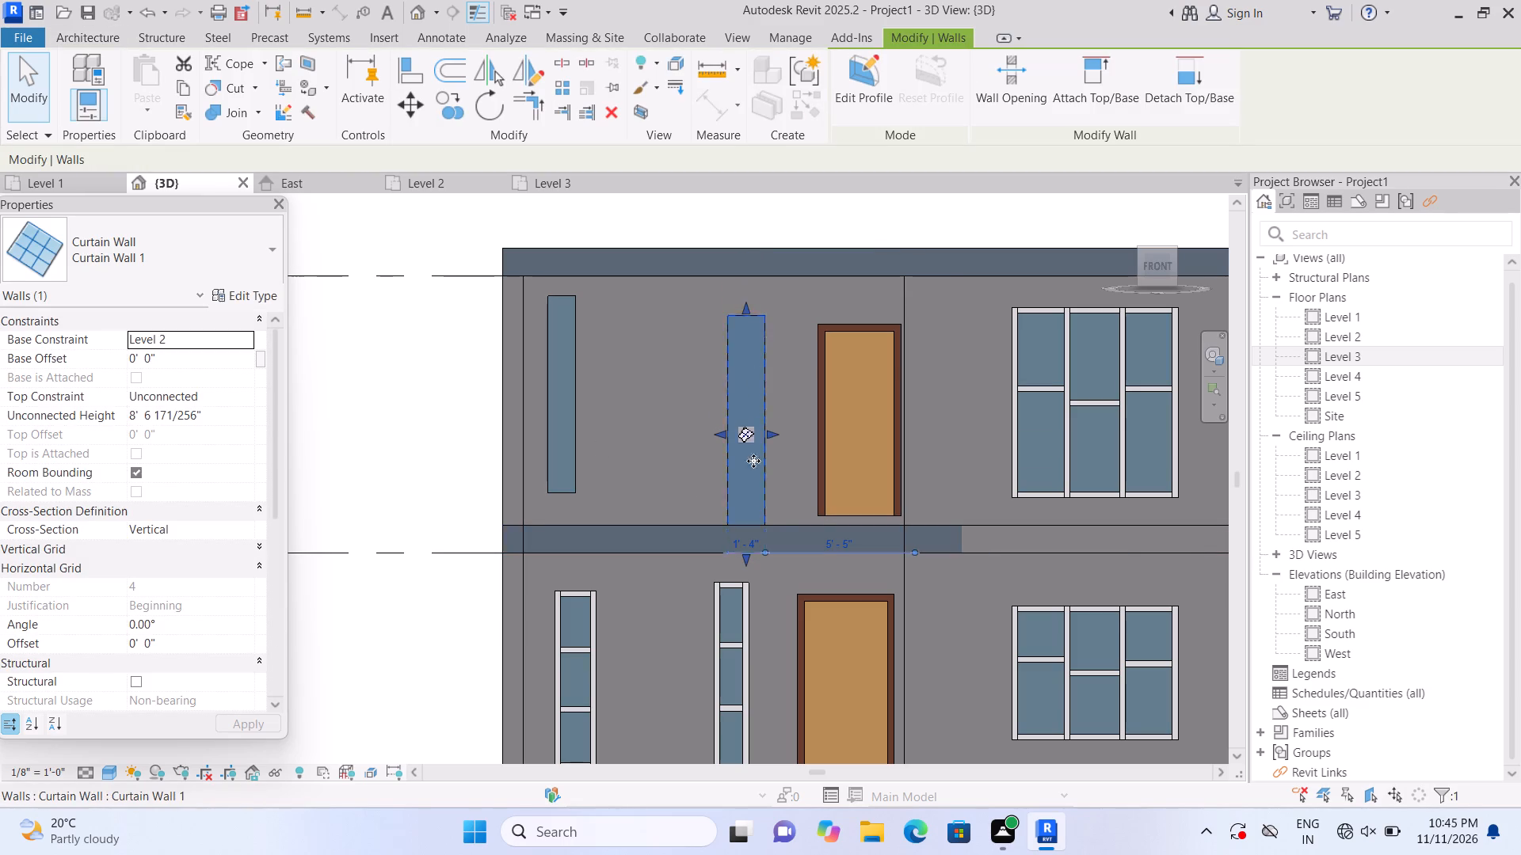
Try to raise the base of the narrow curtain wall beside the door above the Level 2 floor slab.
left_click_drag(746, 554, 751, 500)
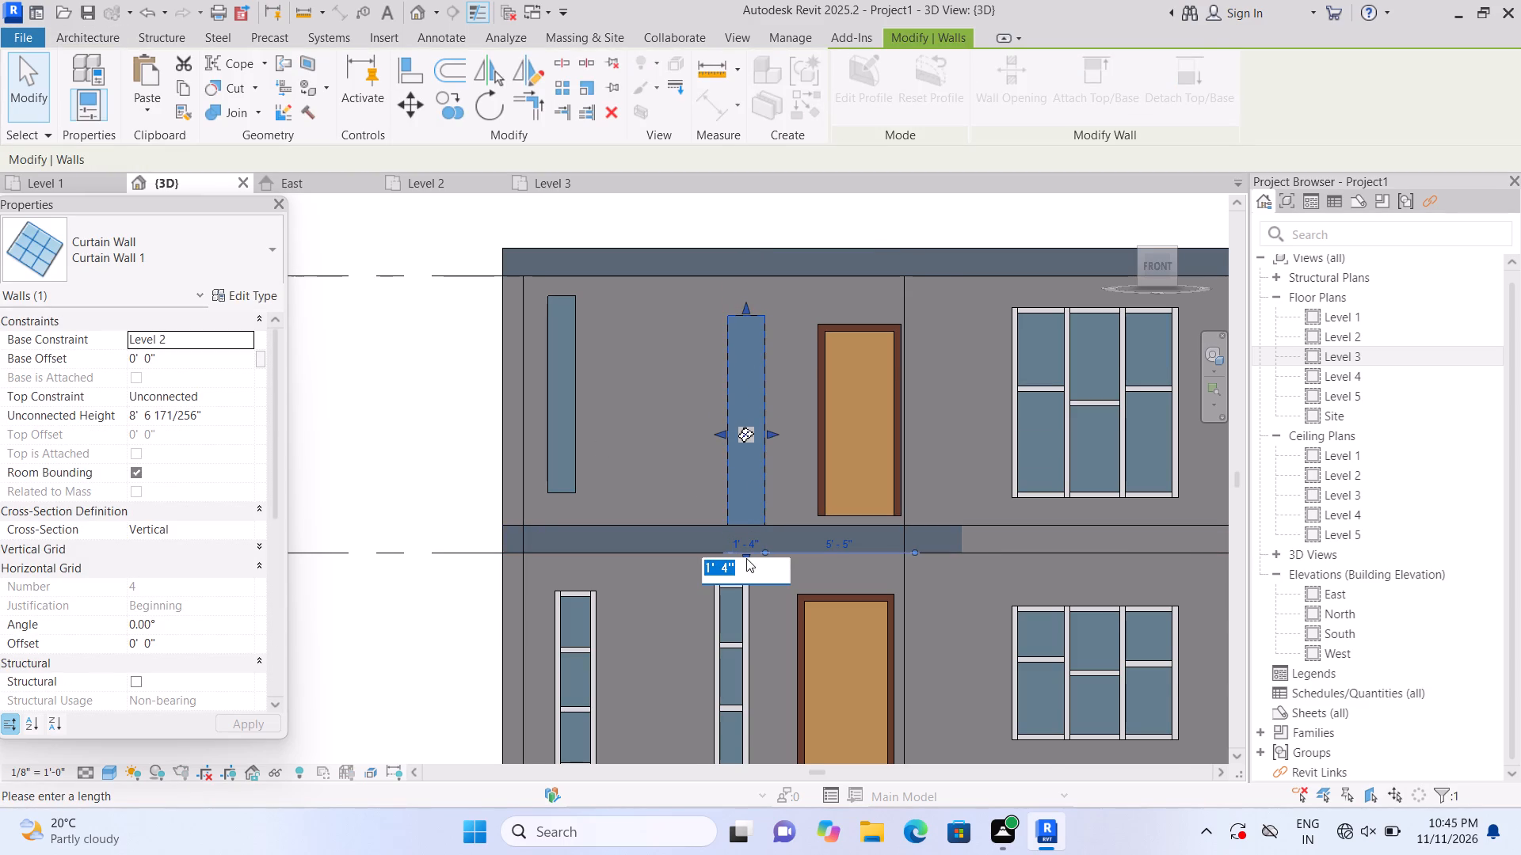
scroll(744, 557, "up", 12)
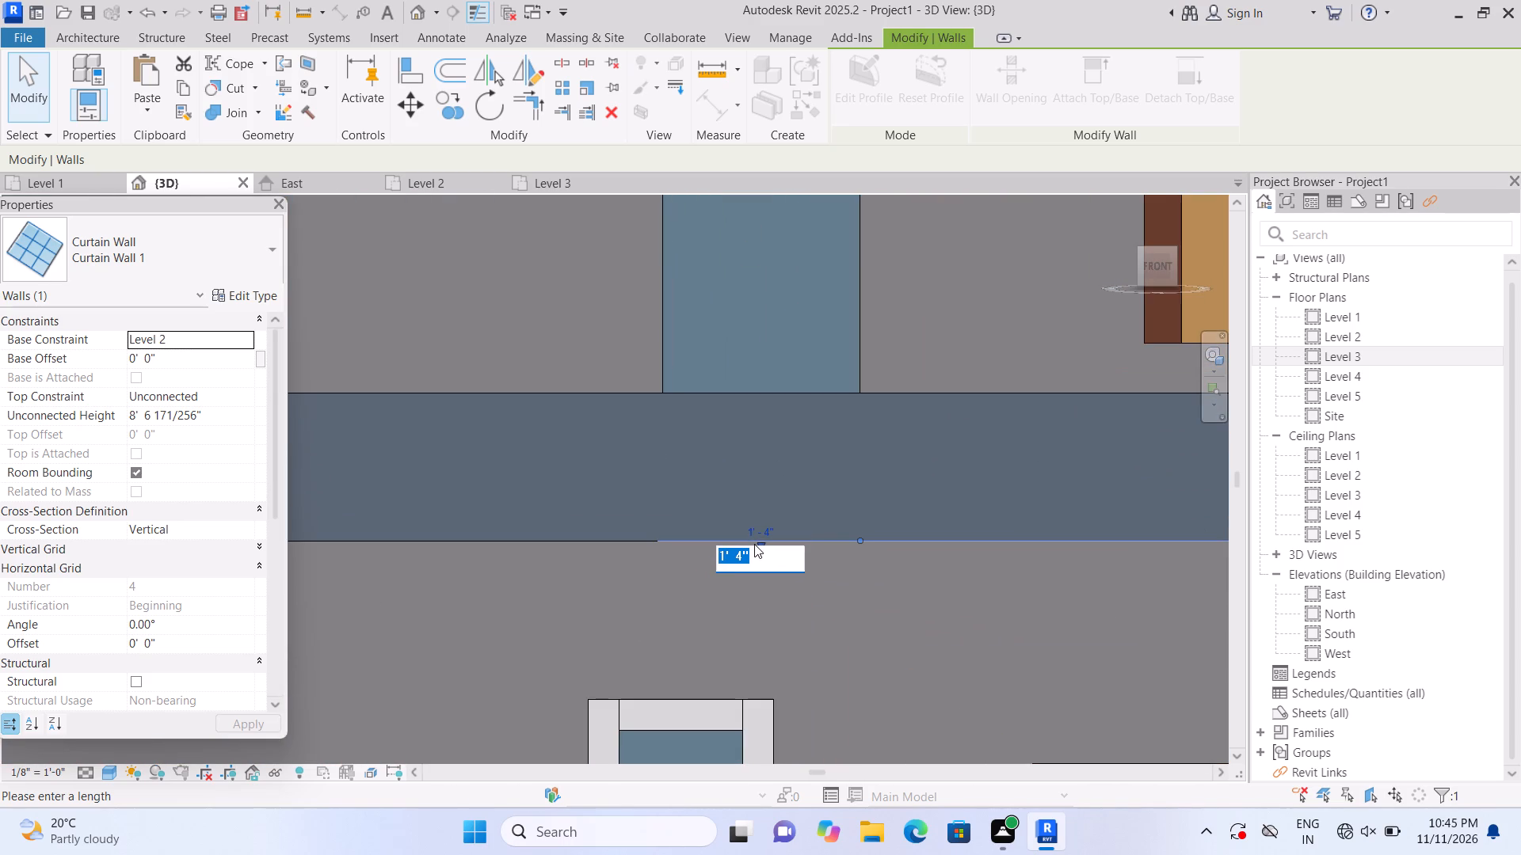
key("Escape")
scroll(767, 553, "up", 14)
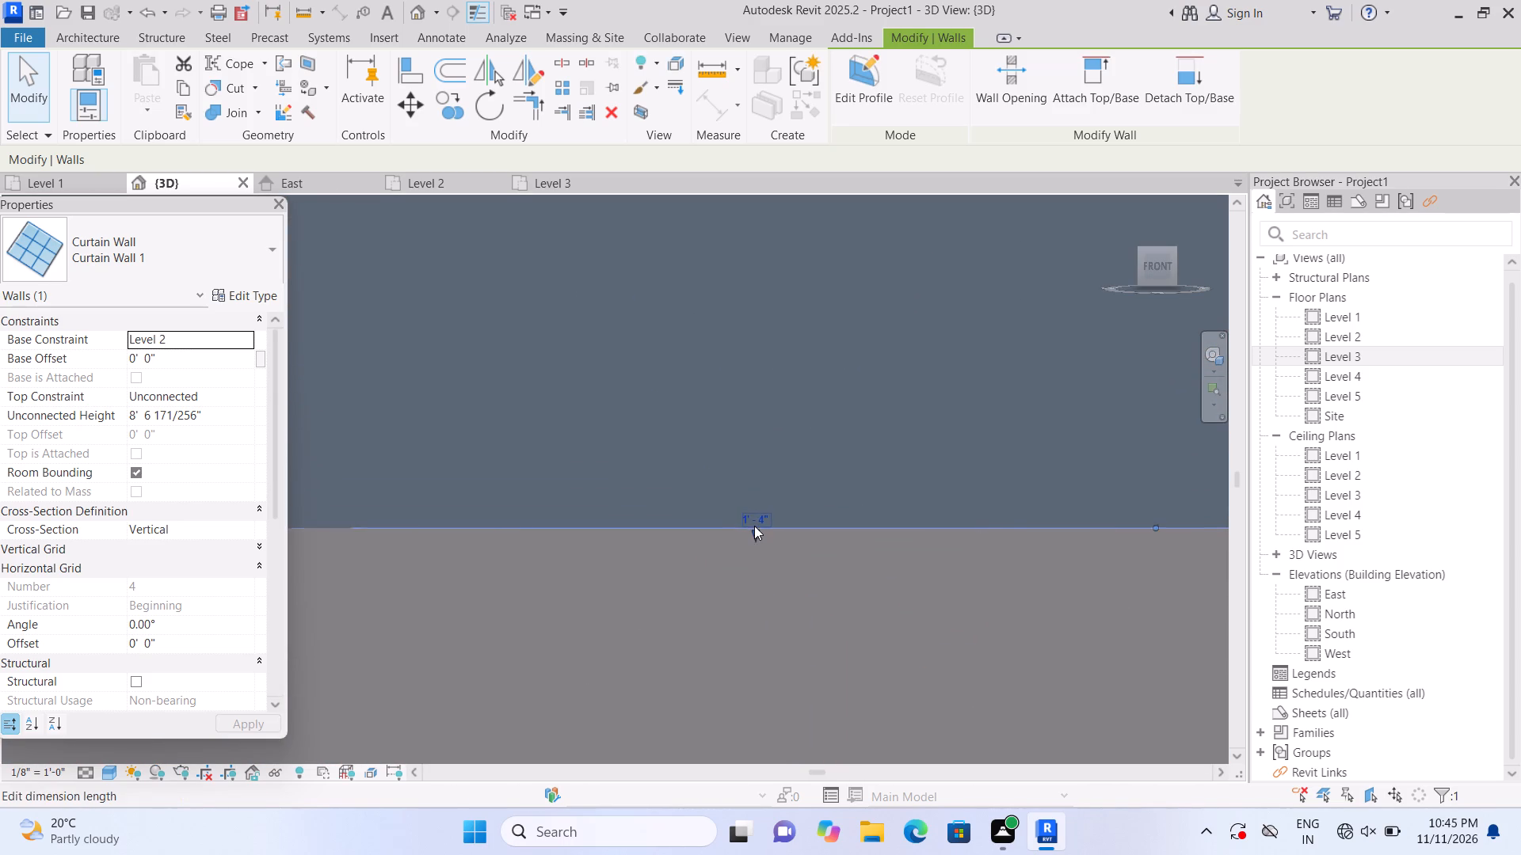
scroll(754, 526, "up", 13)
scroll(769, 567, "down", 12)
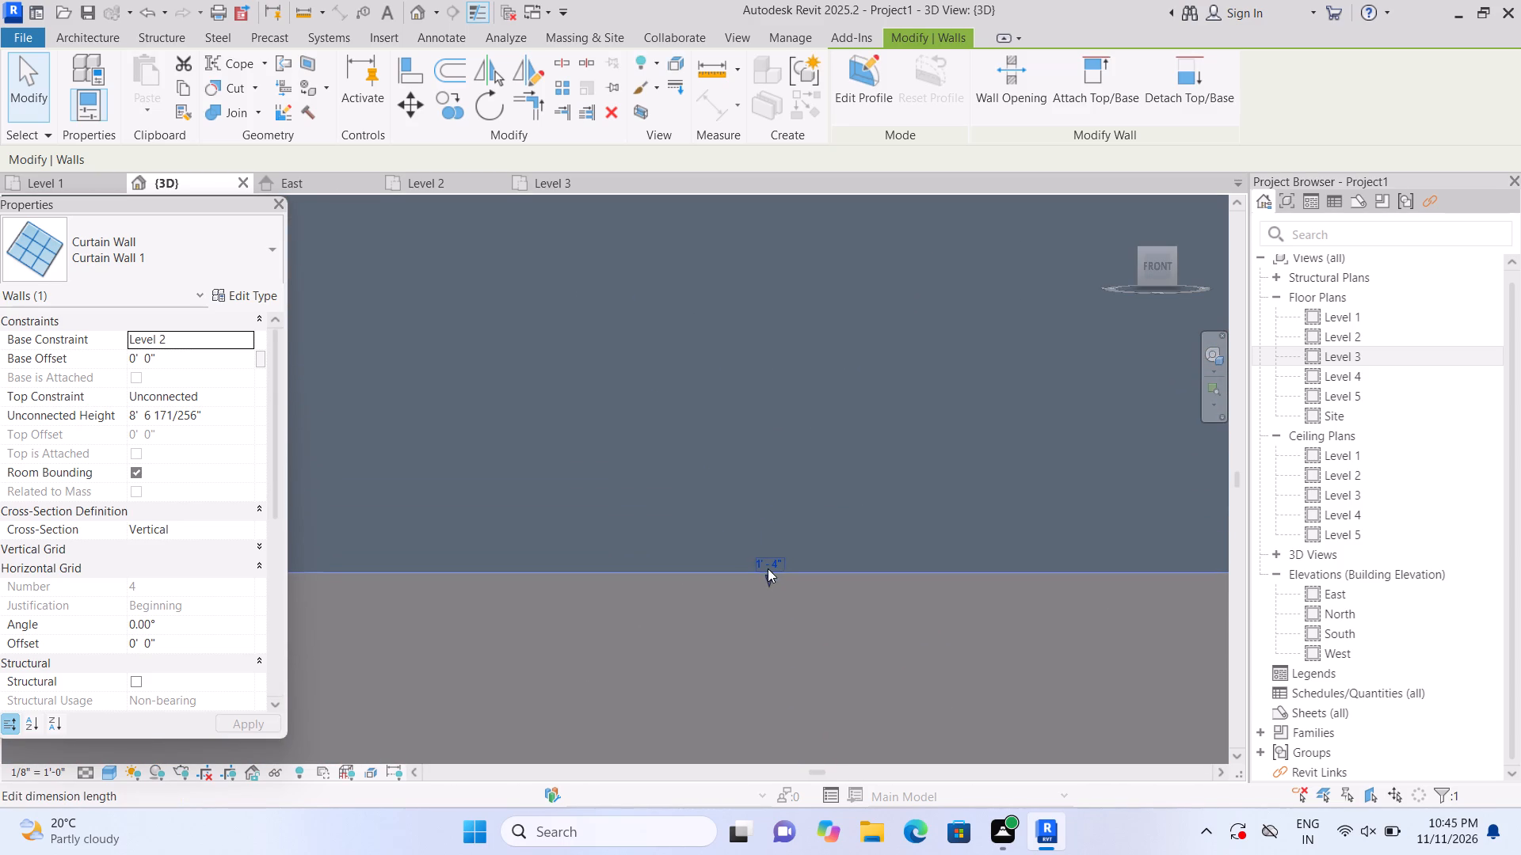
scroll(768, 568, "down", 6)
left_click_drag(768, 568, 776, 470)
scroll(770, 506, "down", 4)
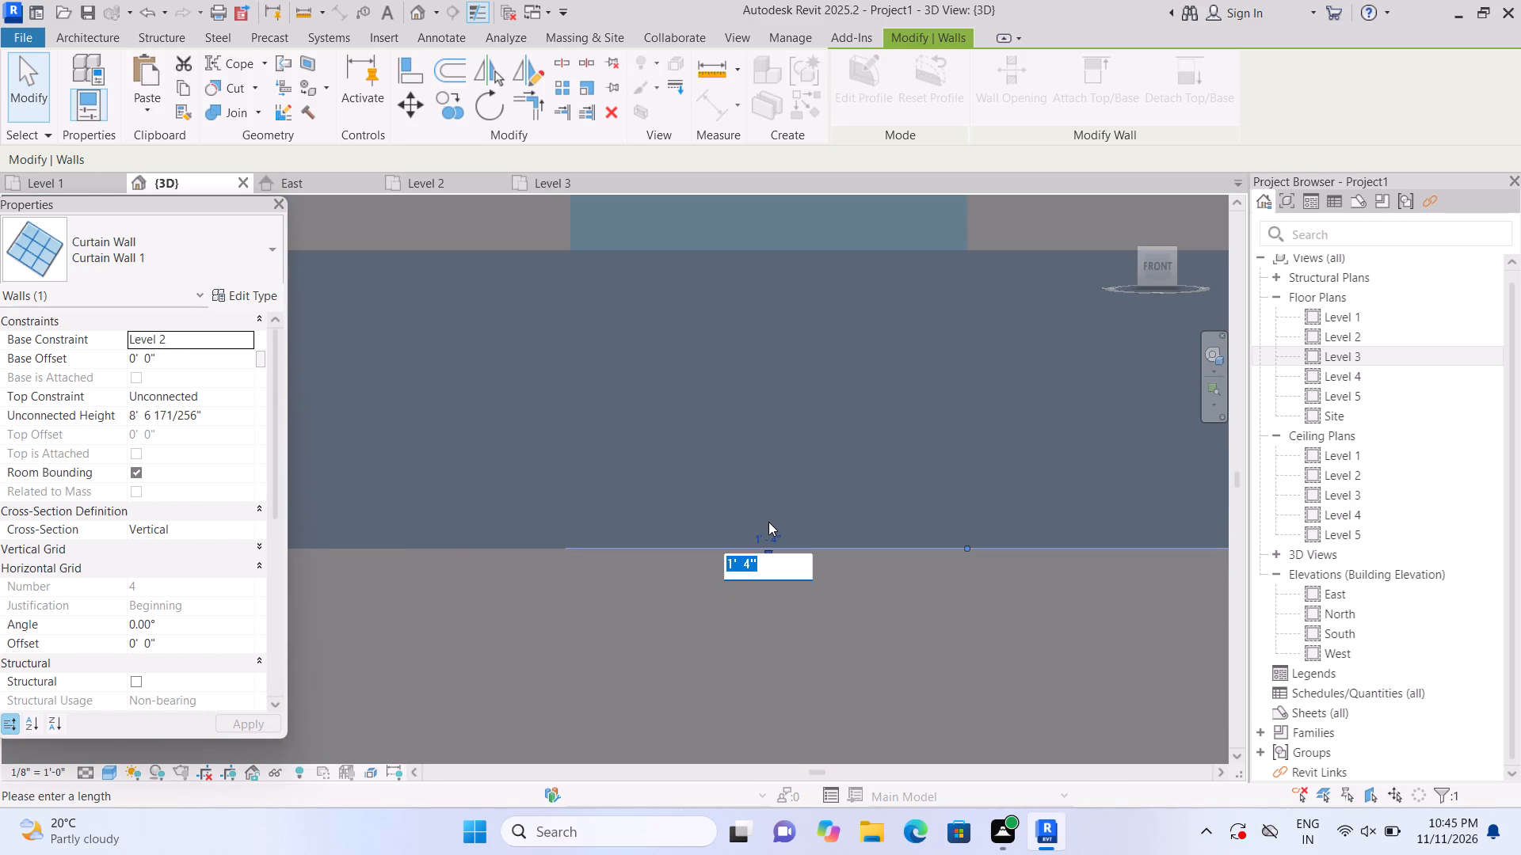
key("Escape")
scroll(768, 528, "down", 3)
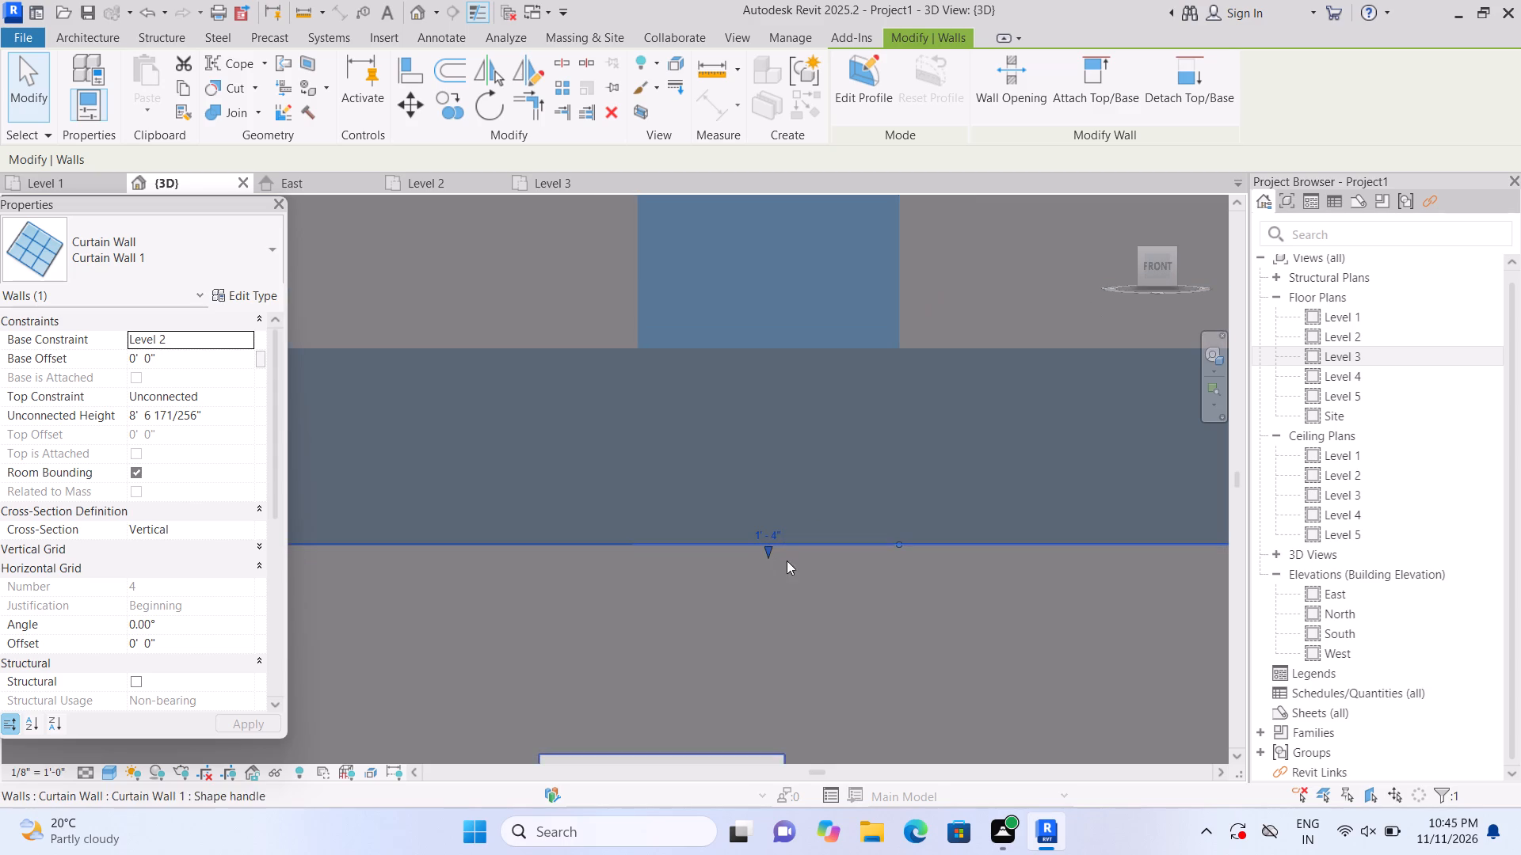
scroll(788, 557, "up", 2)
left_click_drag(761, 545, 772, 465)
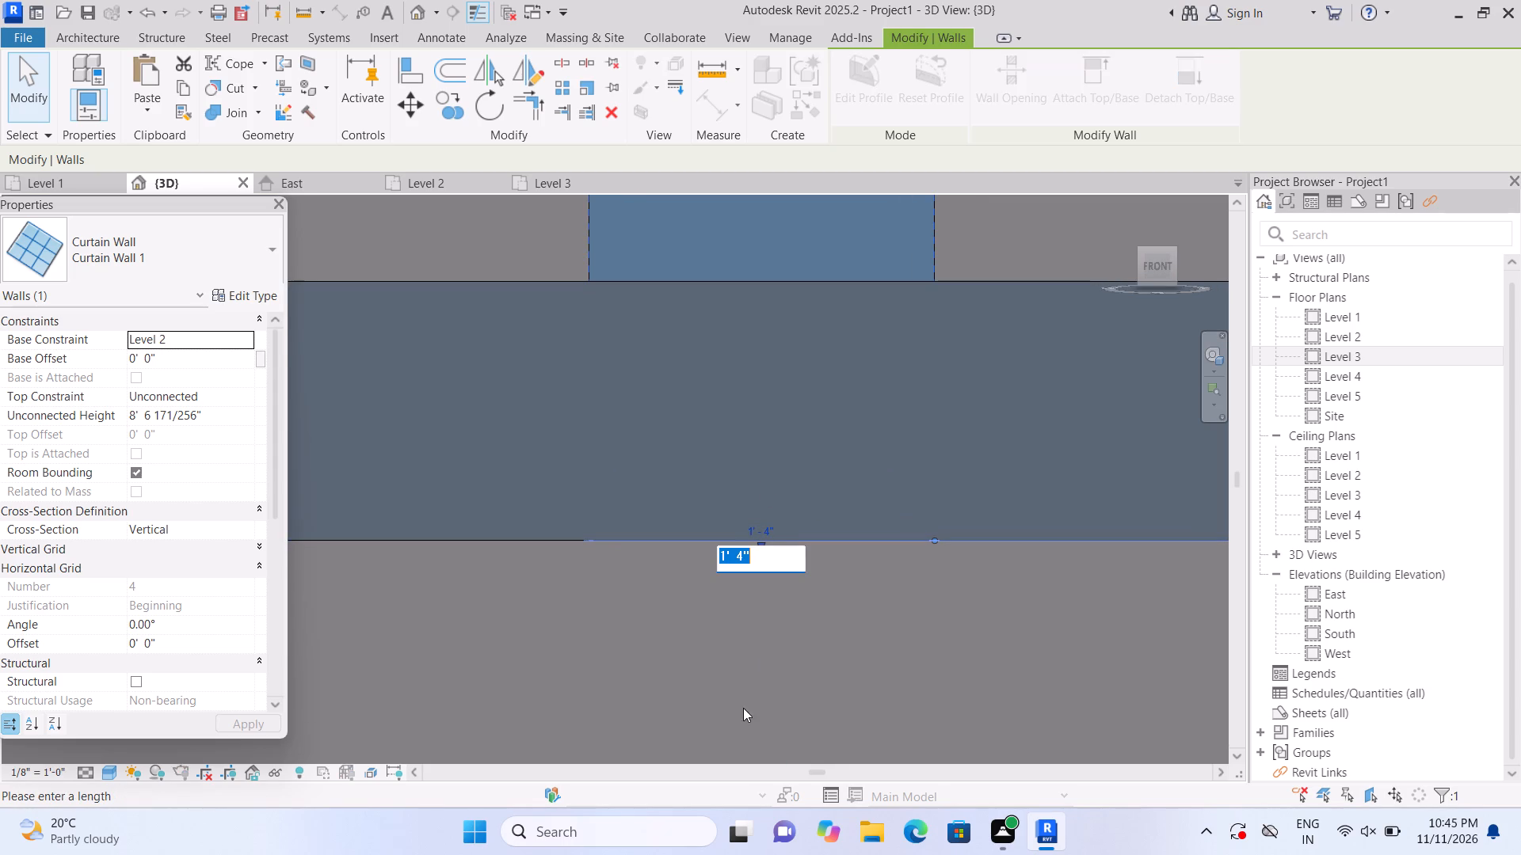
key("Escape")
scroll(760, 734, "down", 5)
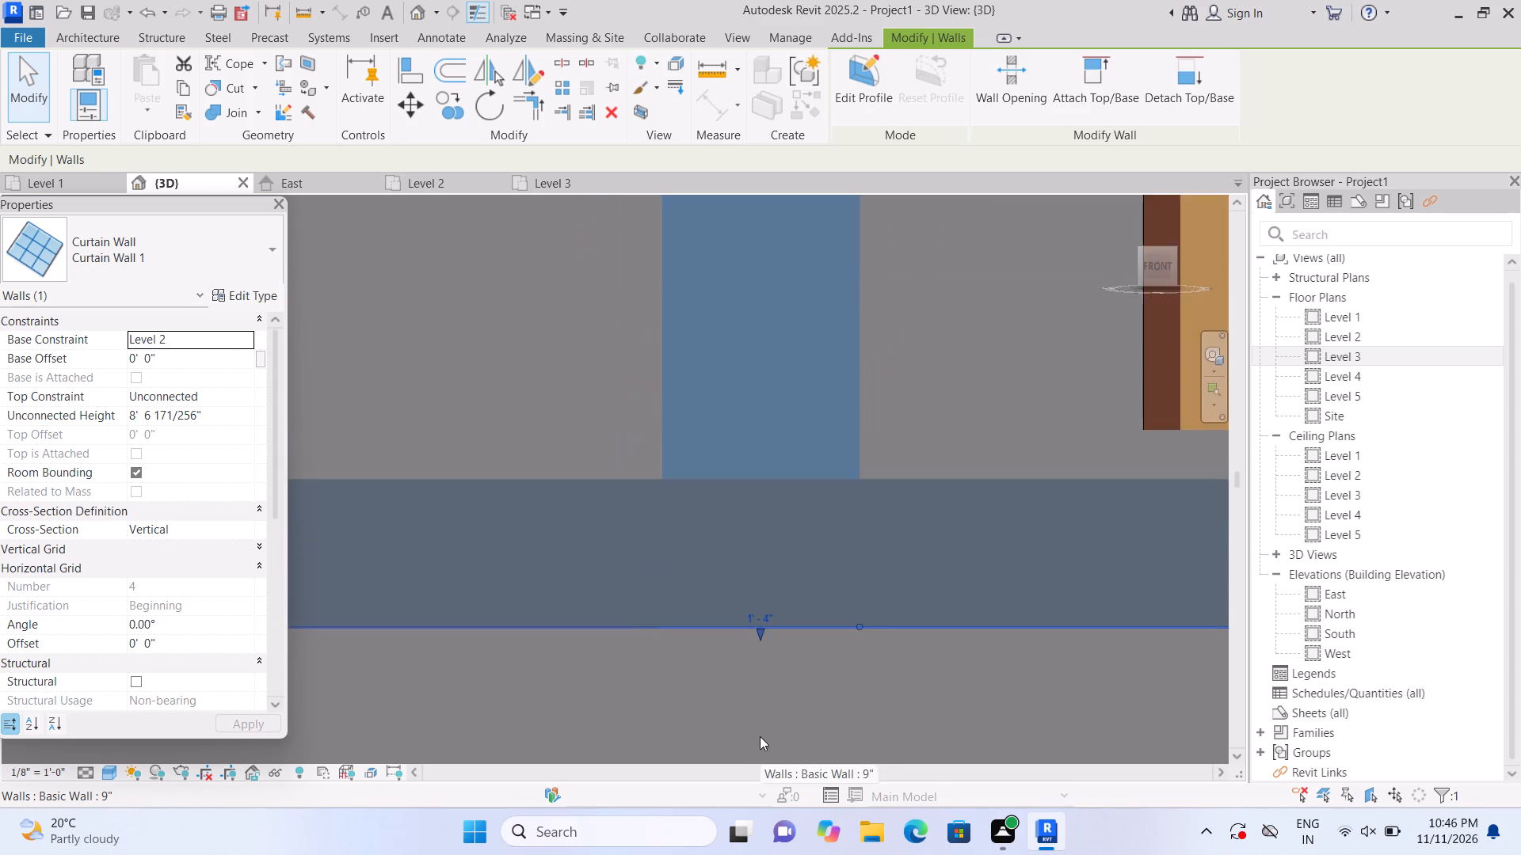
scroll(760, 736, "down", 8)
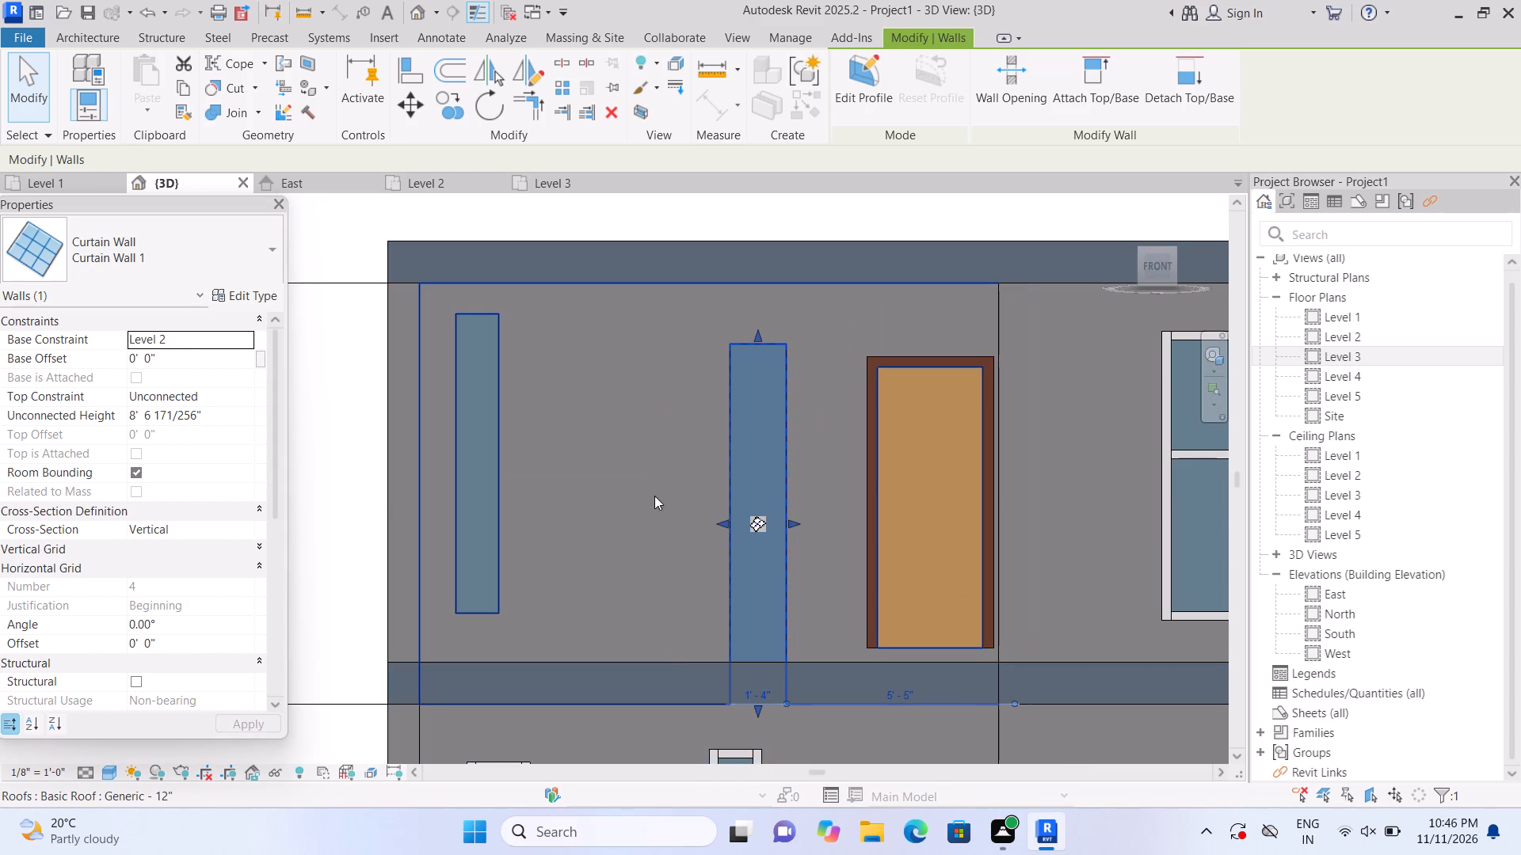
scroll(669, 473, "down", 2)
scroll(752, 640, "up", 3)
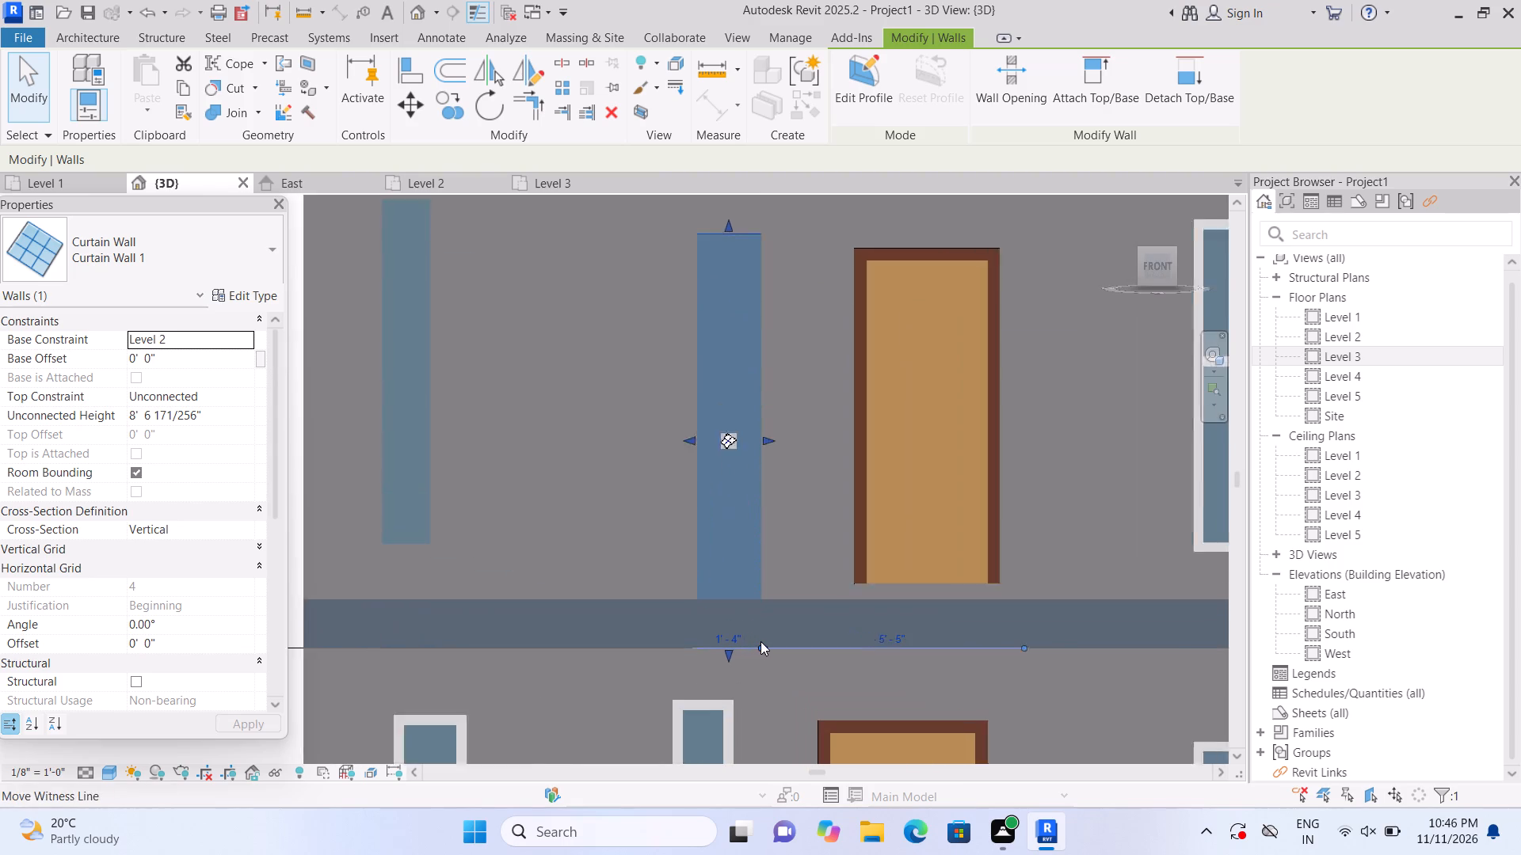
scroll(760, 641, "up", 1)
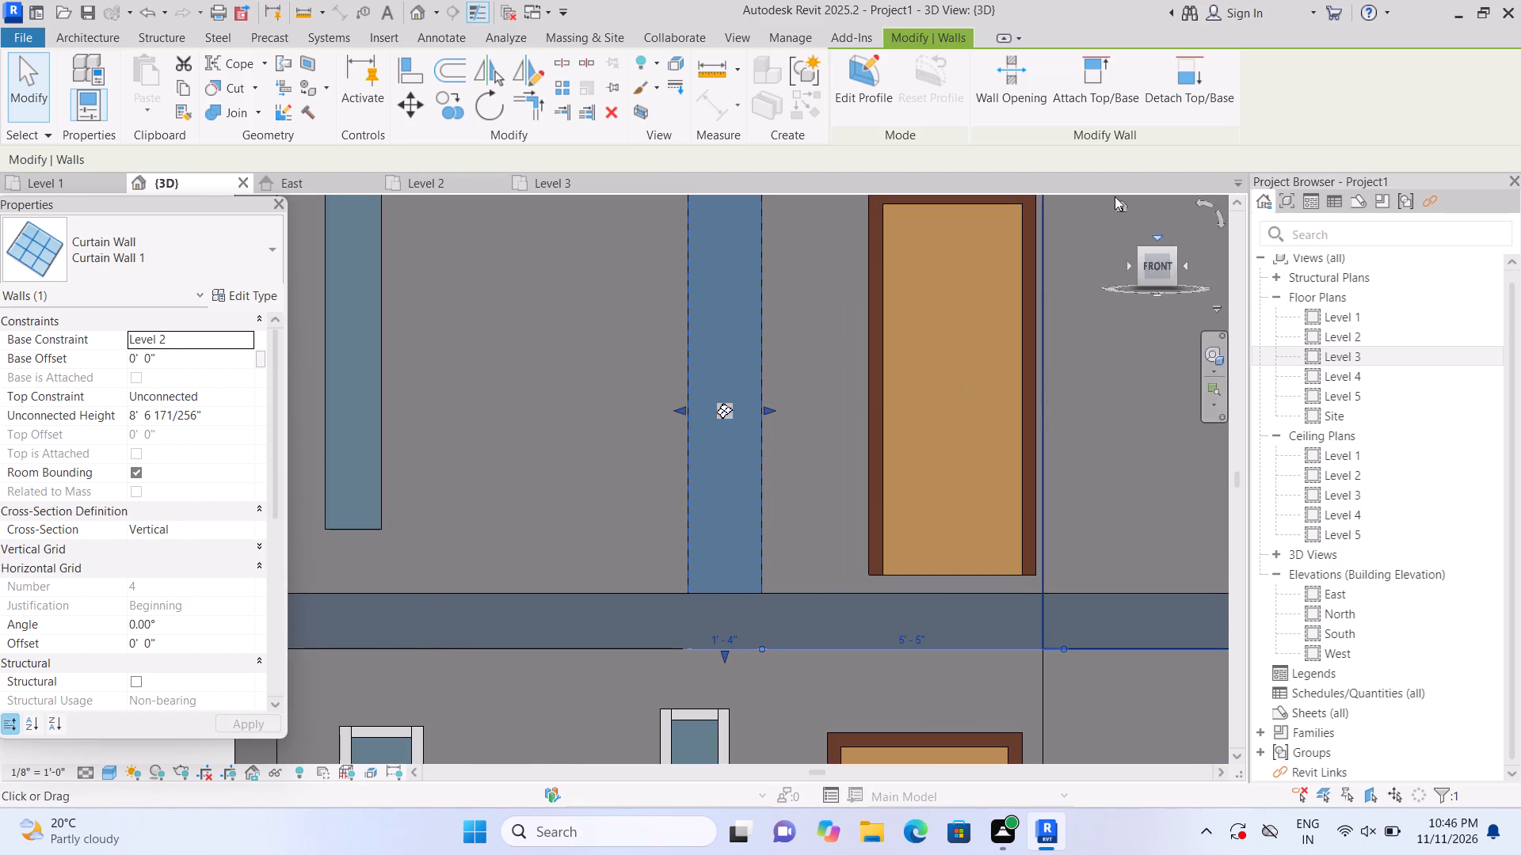
Examine the building's side facade, roof edge and floor slab around the selected curtain wall in an isometric view.
left_click(1123, 203)
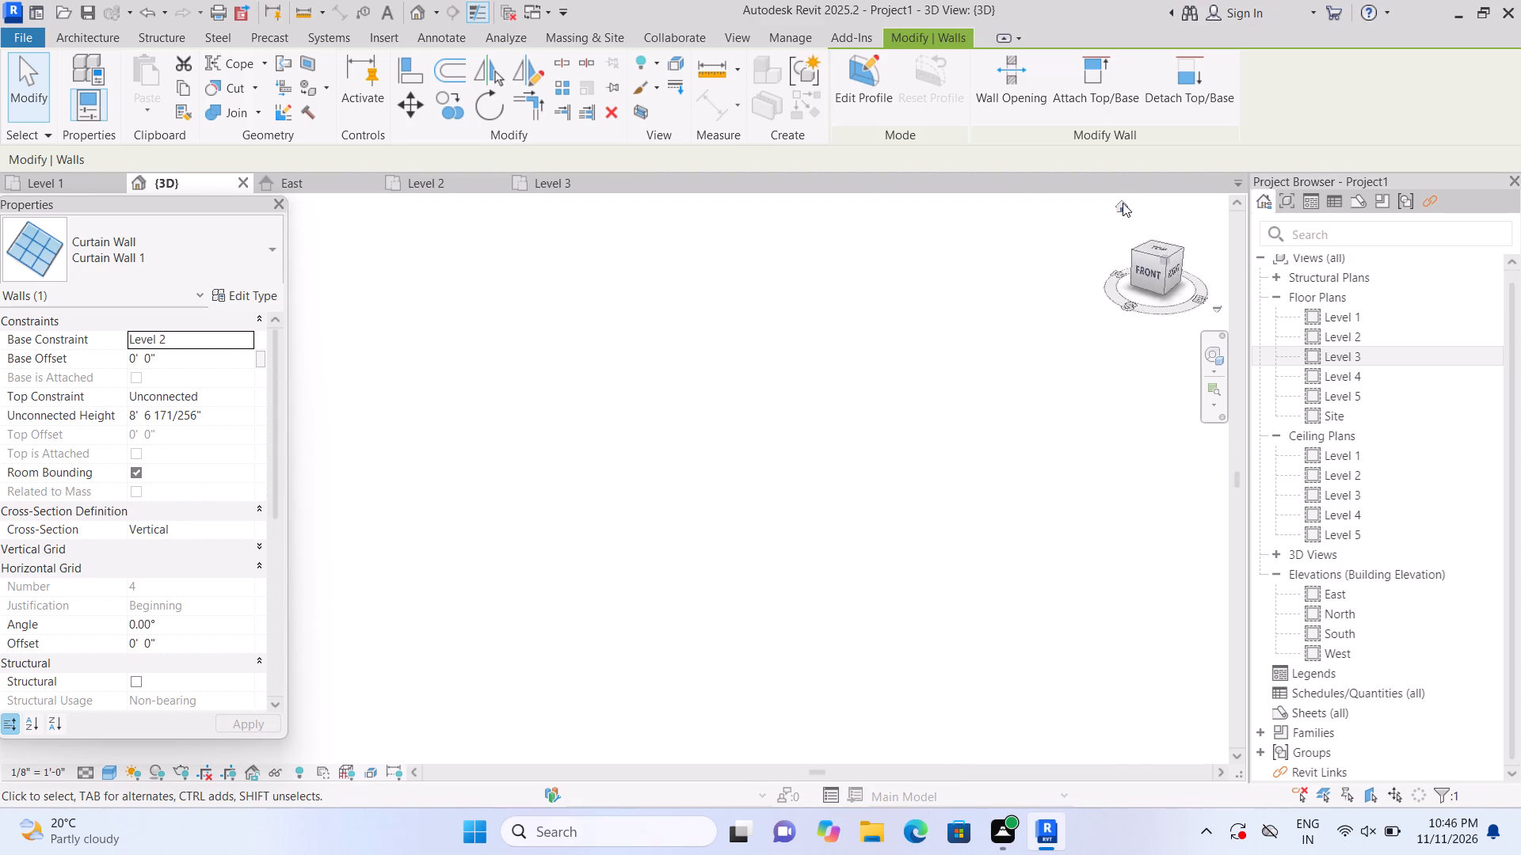
scroll(431, 500, "up", 8)
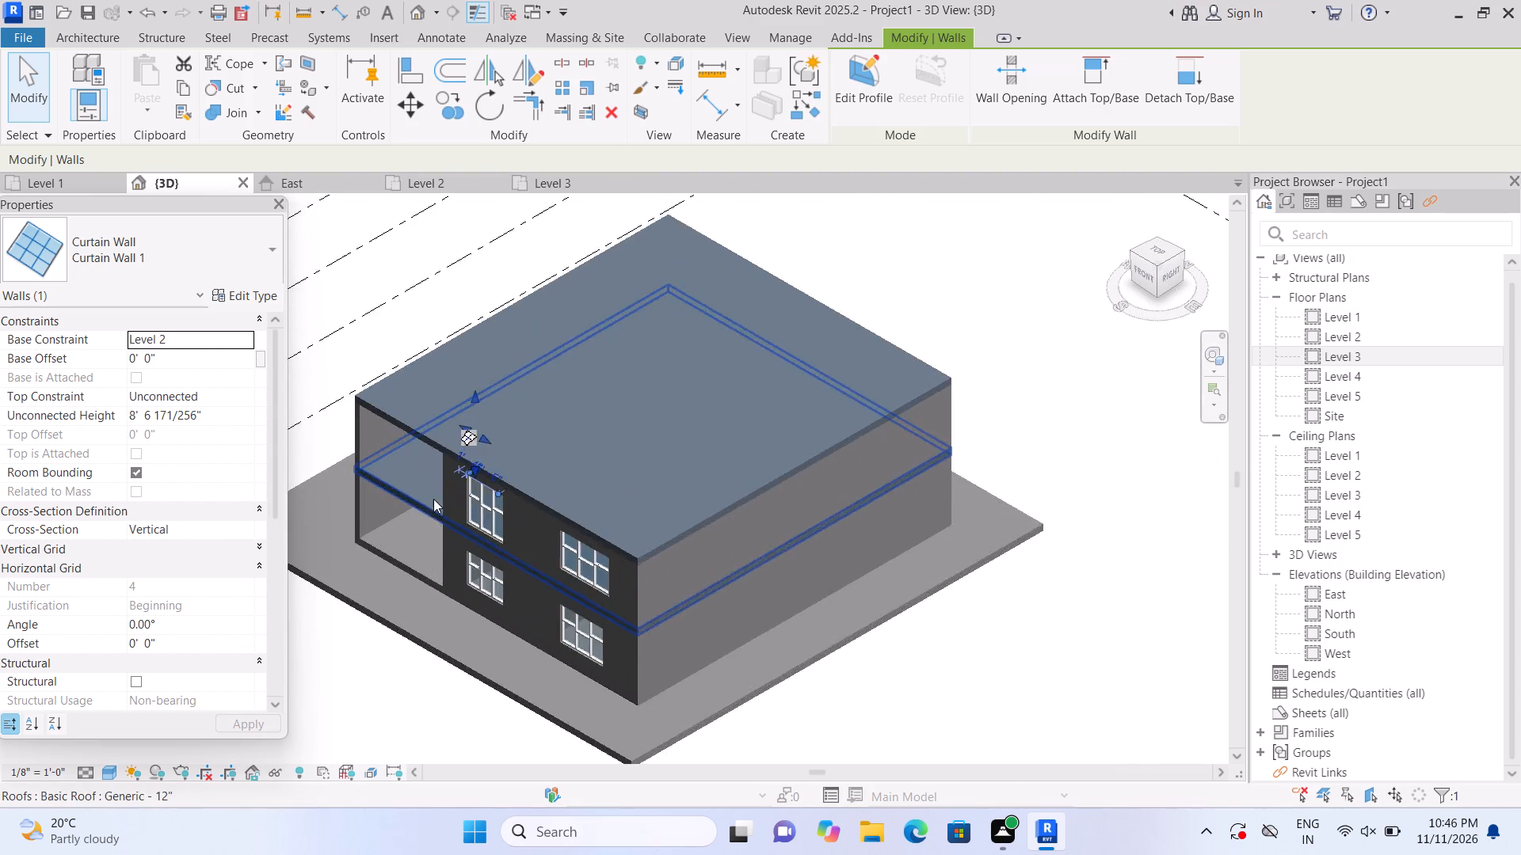
scroll(433, 499, "up", 7)
middle_click_drag(409, 463, 655, 502)
scroll(665, 503, "up", 1)
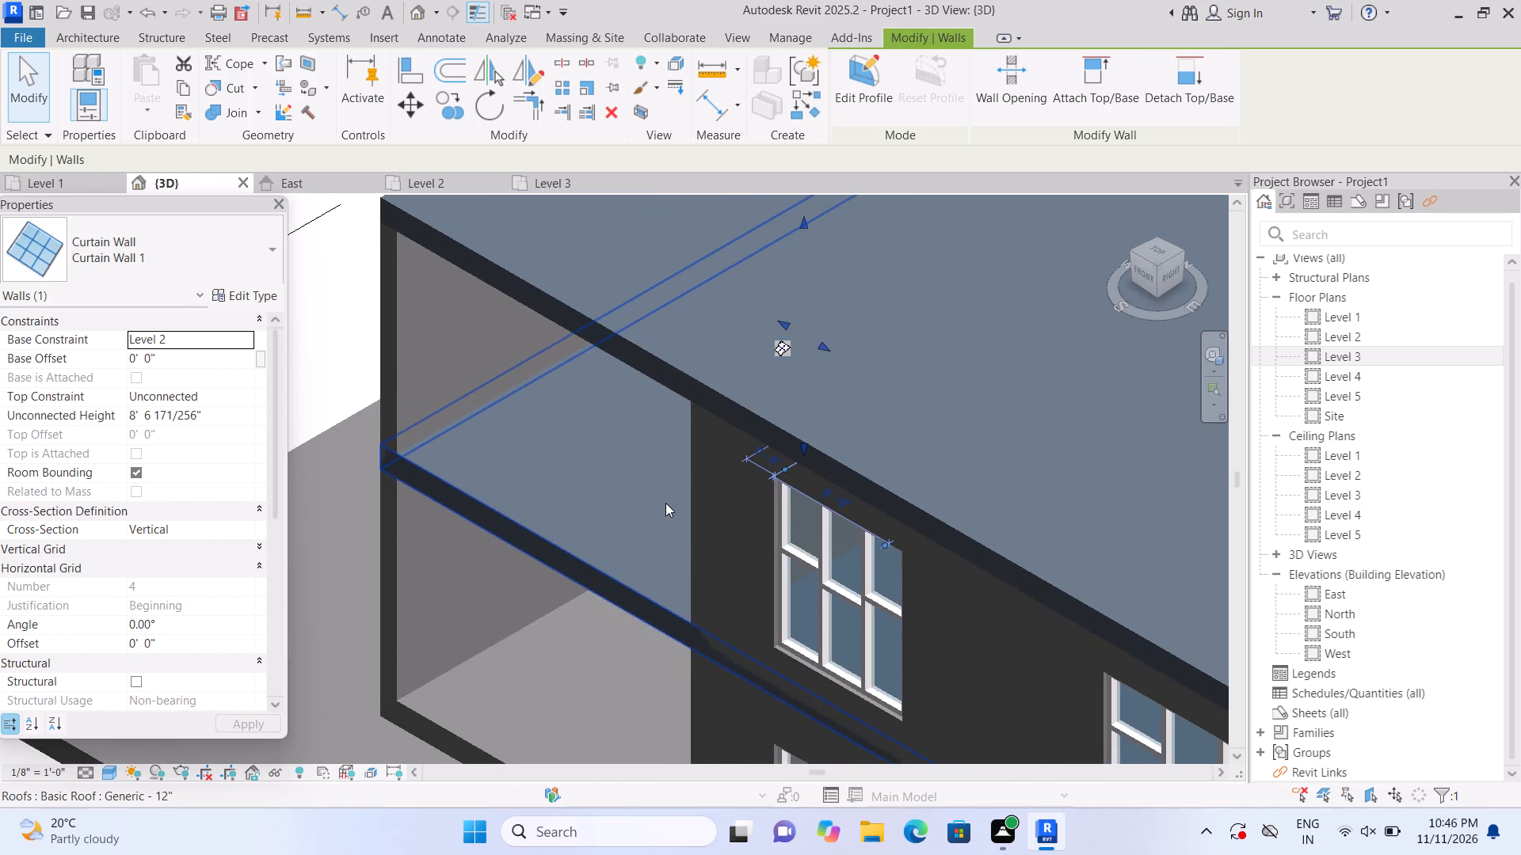
scroll(665, 503, "down", 4)
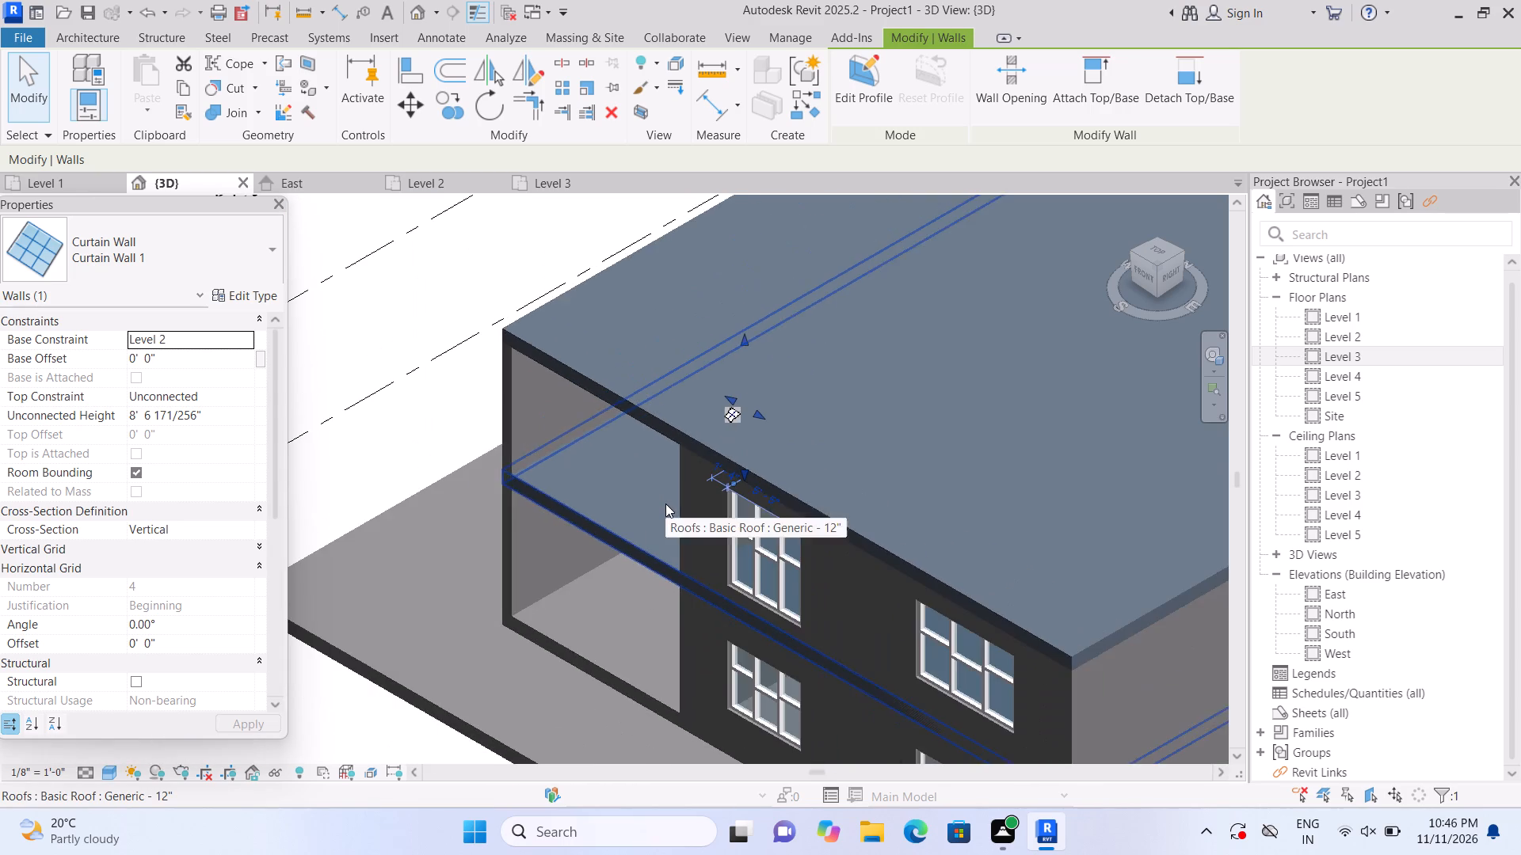
scroll(743, 579, "up", 6)
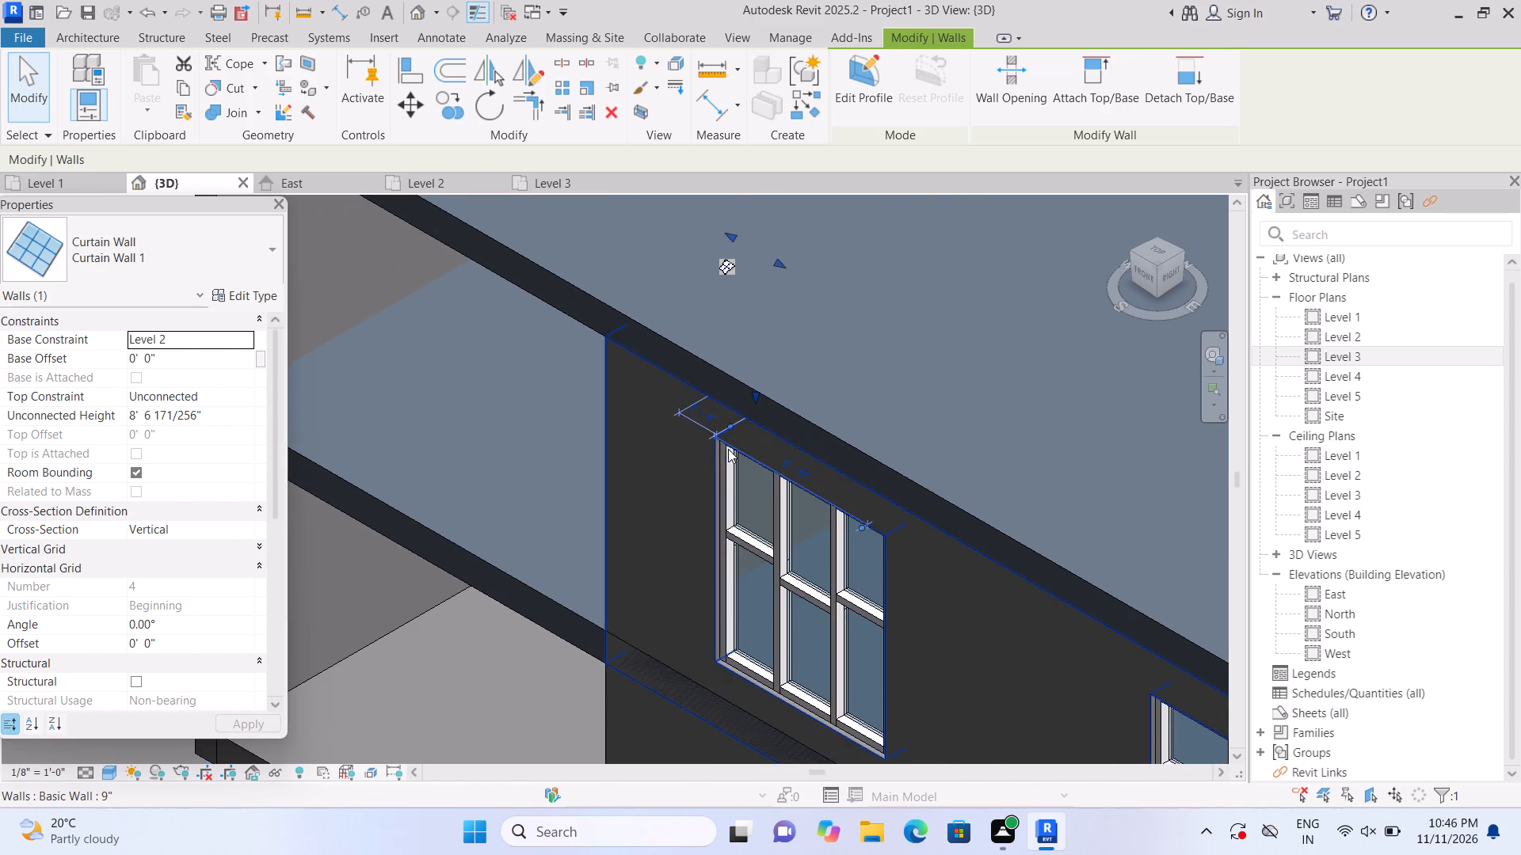
scroll(730, 450, "up", 2)
scroll(732, 451, "down", 15)
scroll(810, 616, "up", 2)
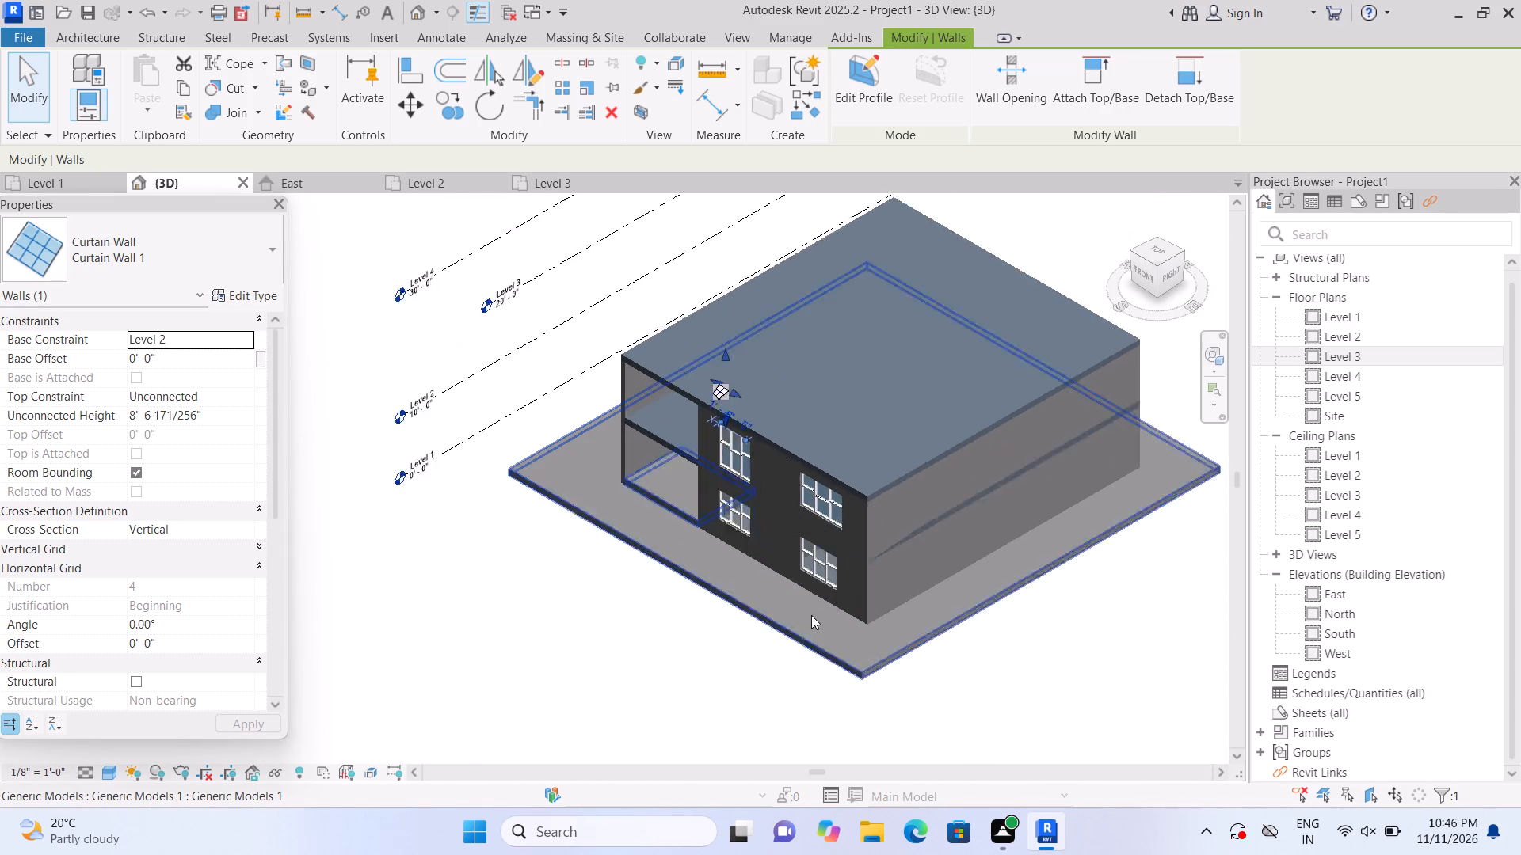
scroll(811, 615, "up", 2)
middle_click_drag(416, 631, 410, 709)
middle_click(410, 716)
scroll(411, 719, "up", 1)
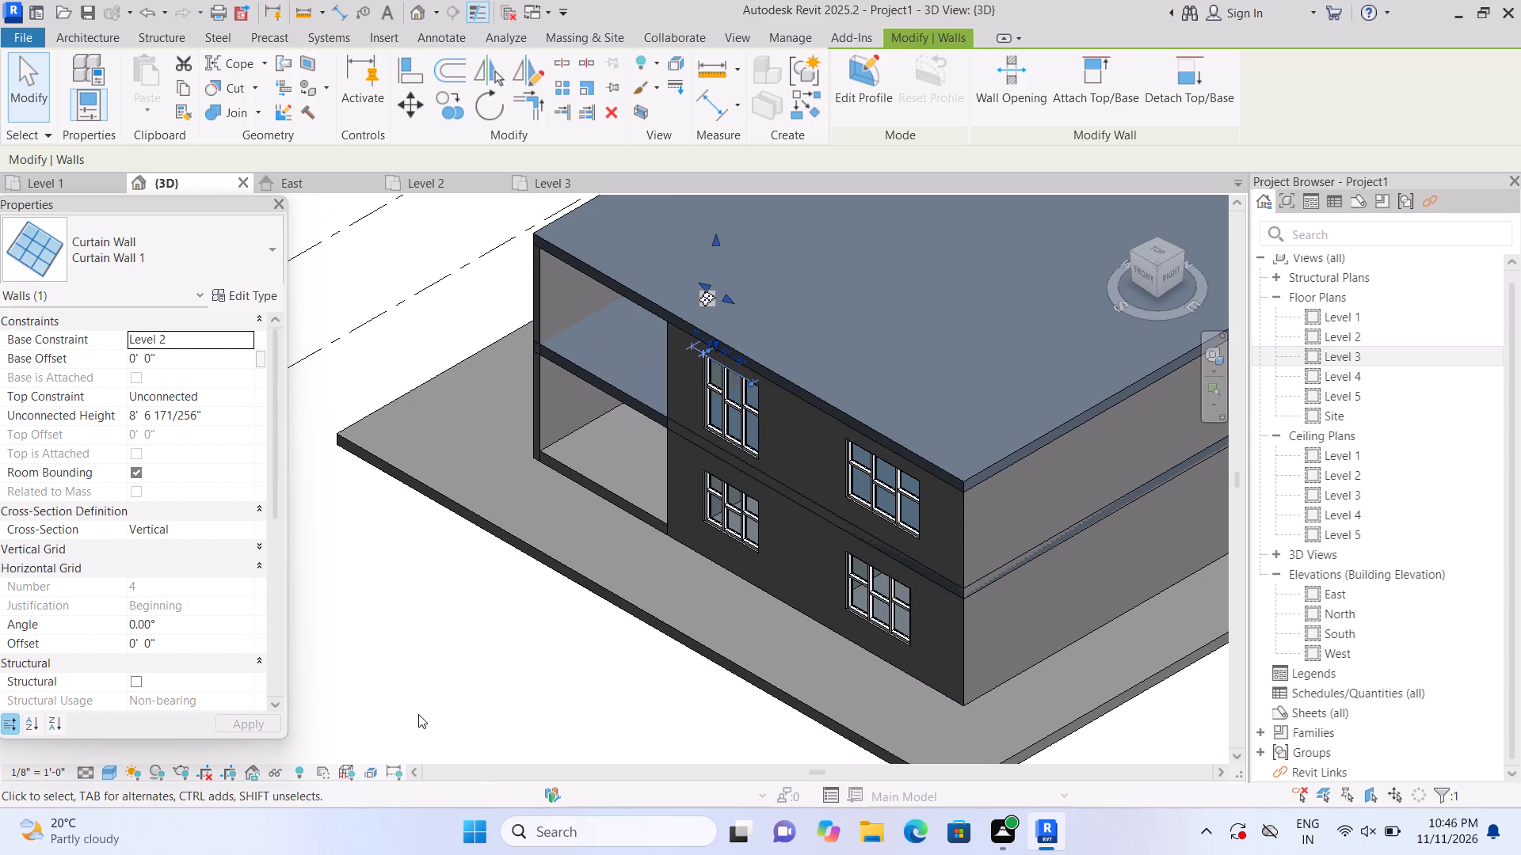
scroll(745, 311, "up", 3)
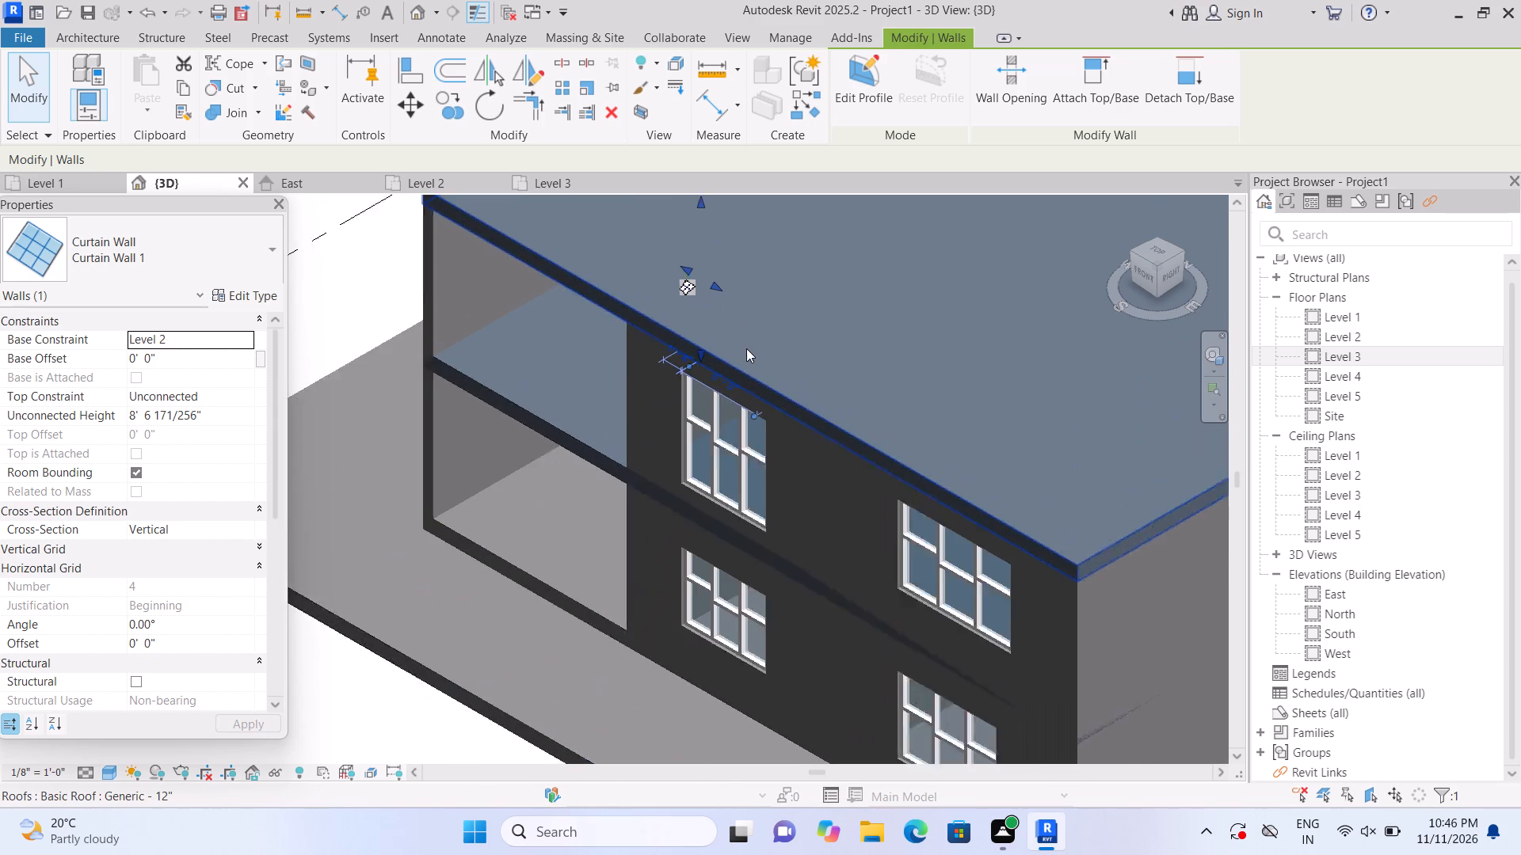
scroll(746, 348, "up", 1)
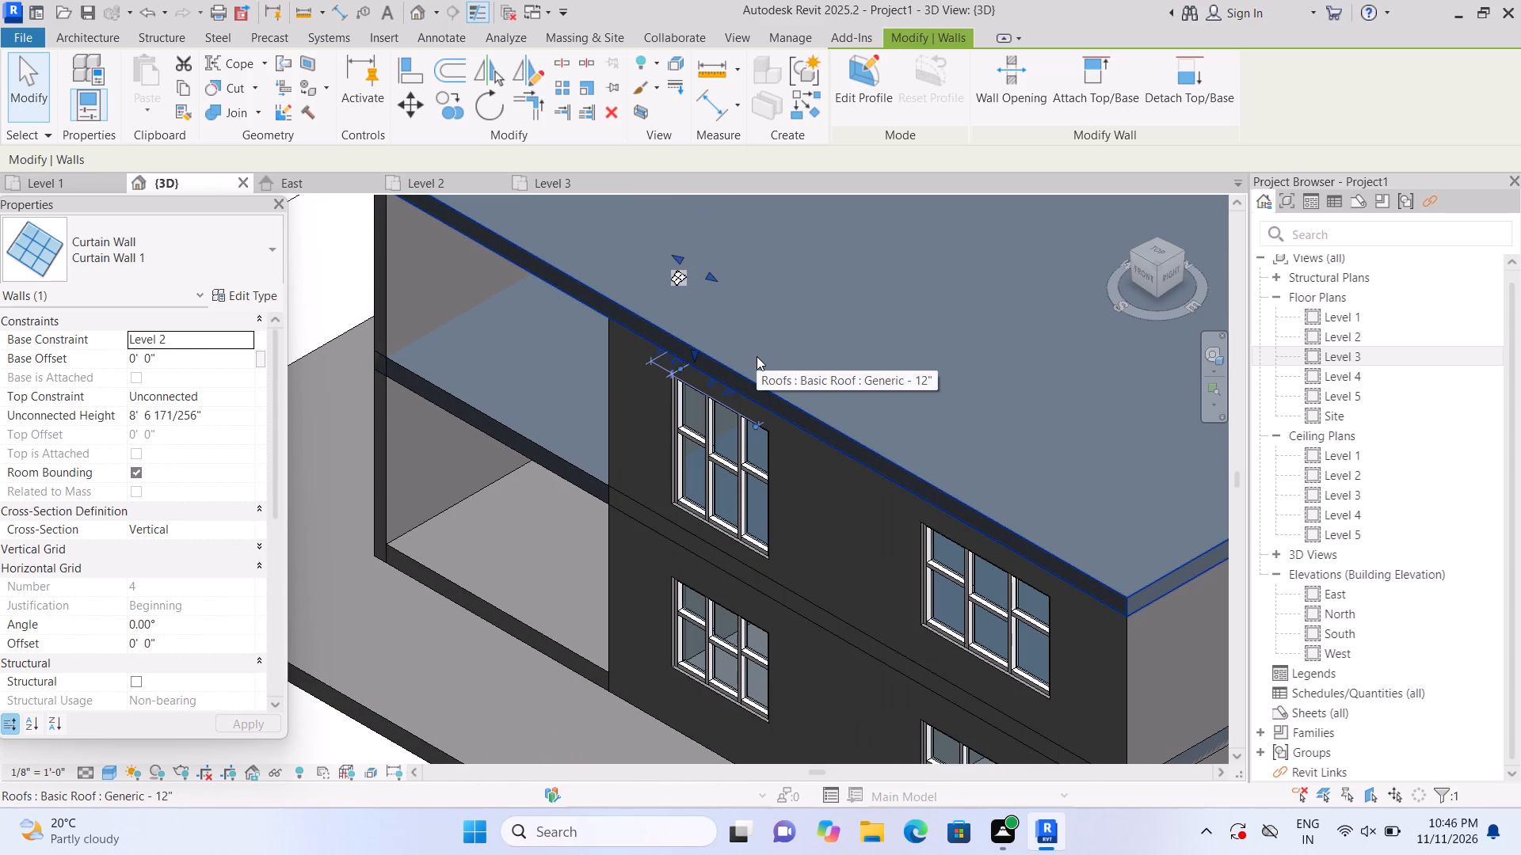
scroll(757, 356, "down", 3)
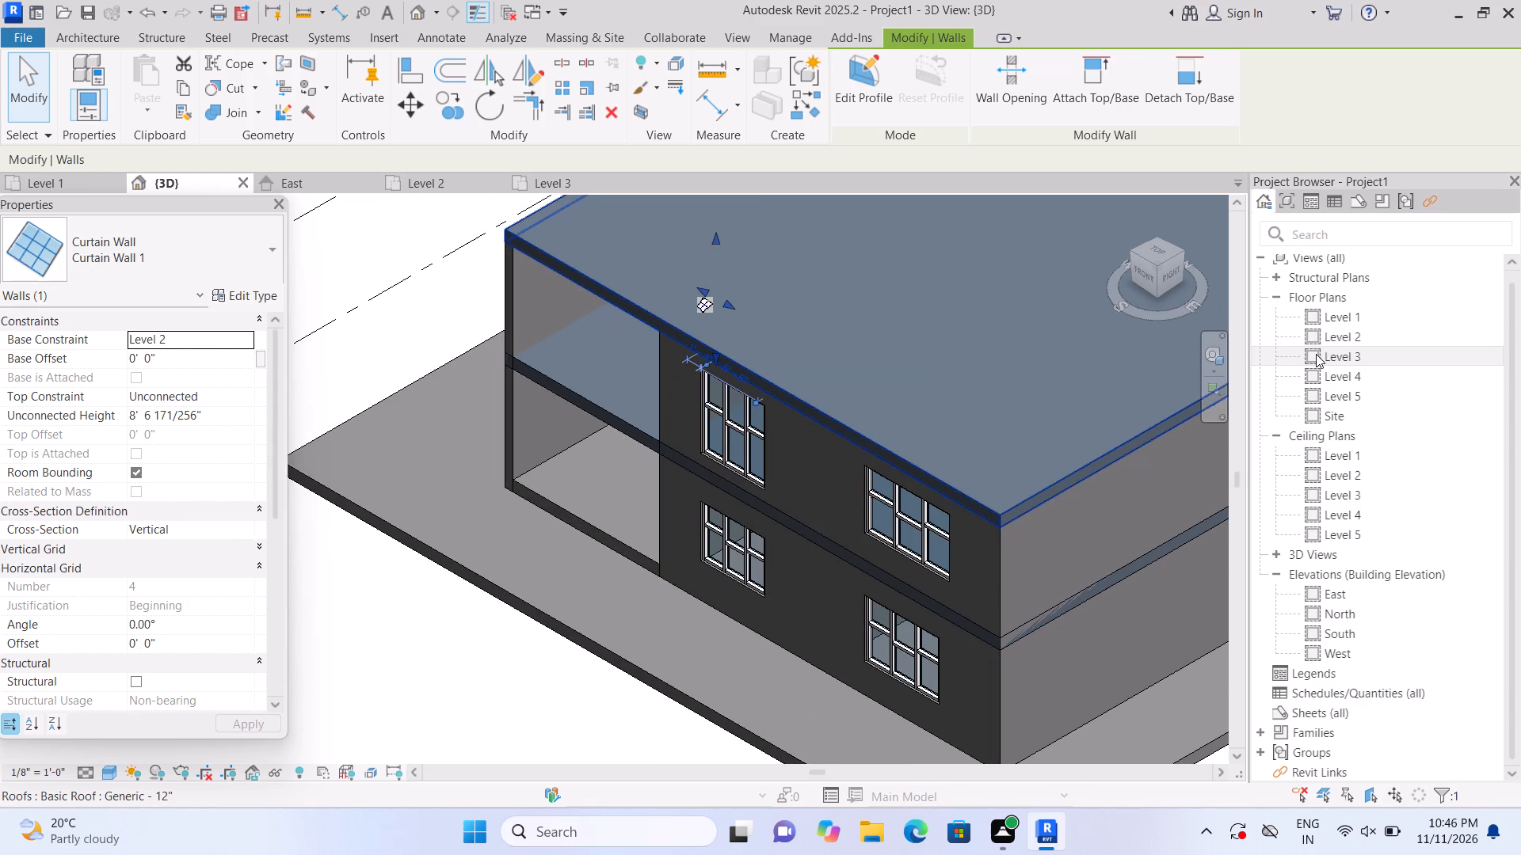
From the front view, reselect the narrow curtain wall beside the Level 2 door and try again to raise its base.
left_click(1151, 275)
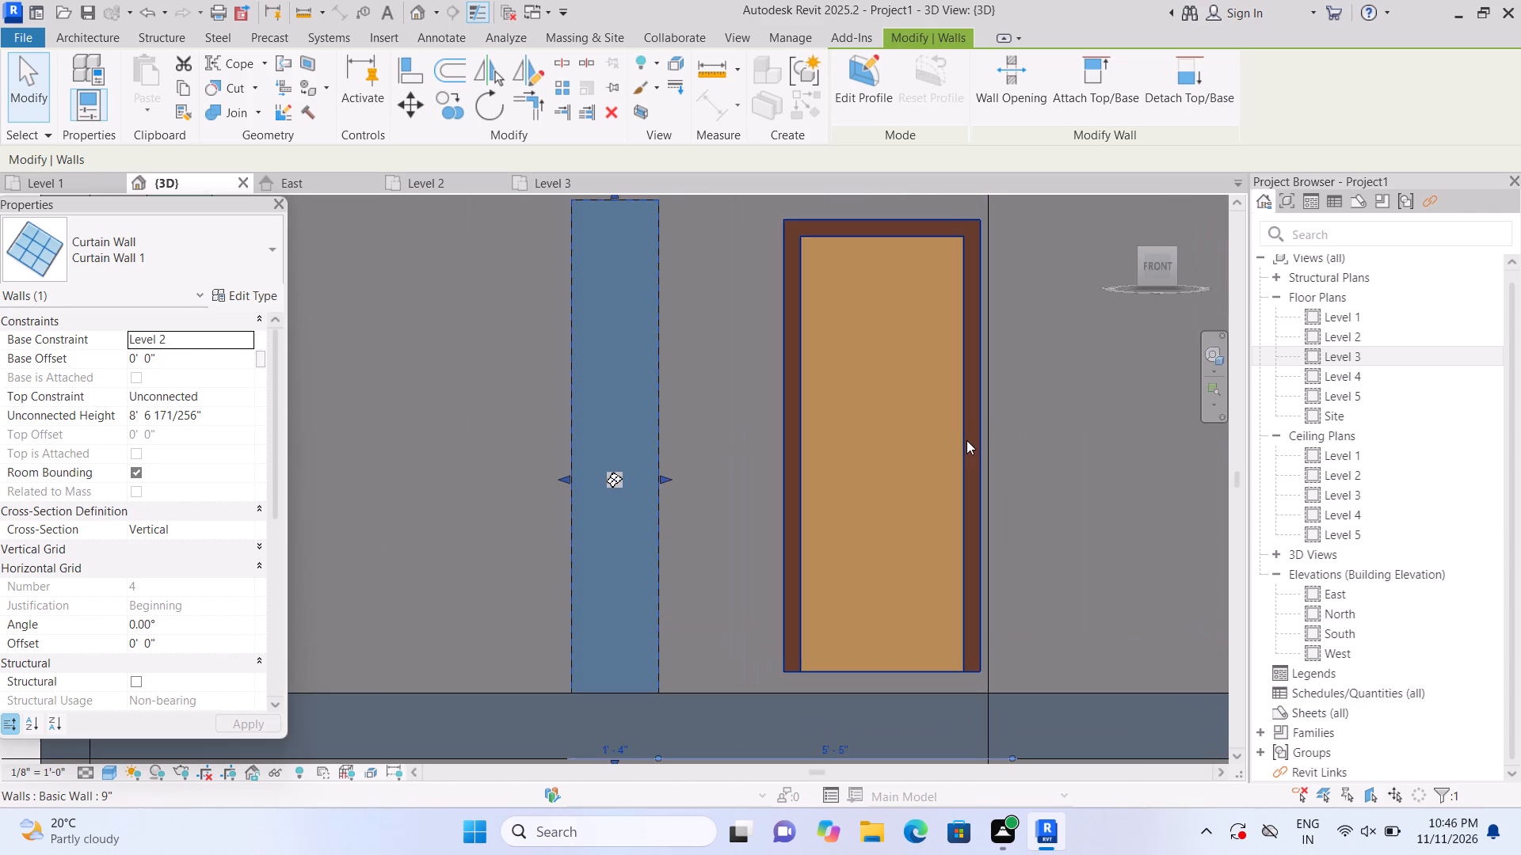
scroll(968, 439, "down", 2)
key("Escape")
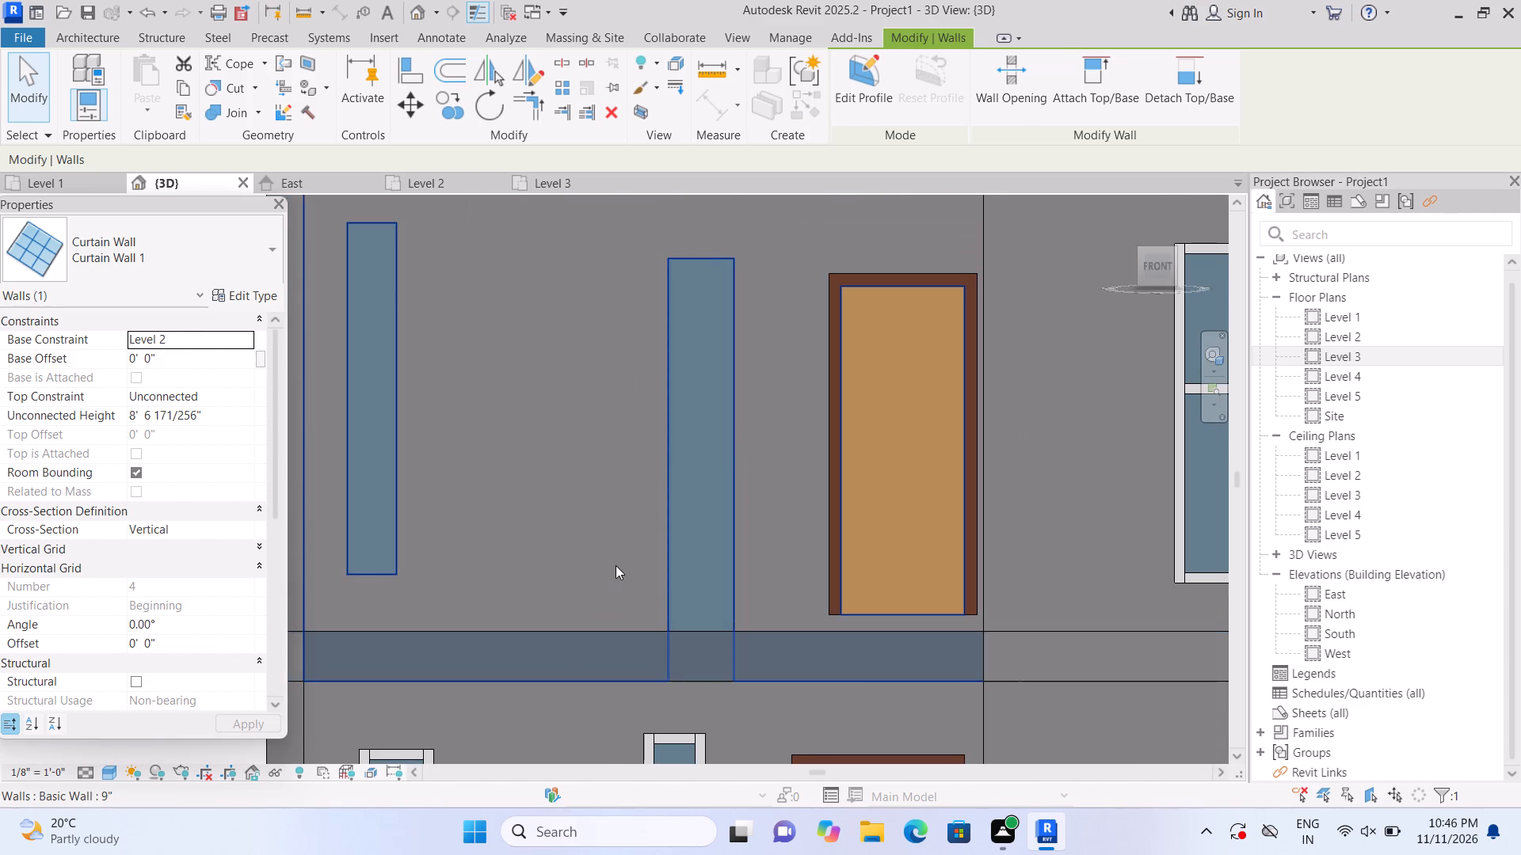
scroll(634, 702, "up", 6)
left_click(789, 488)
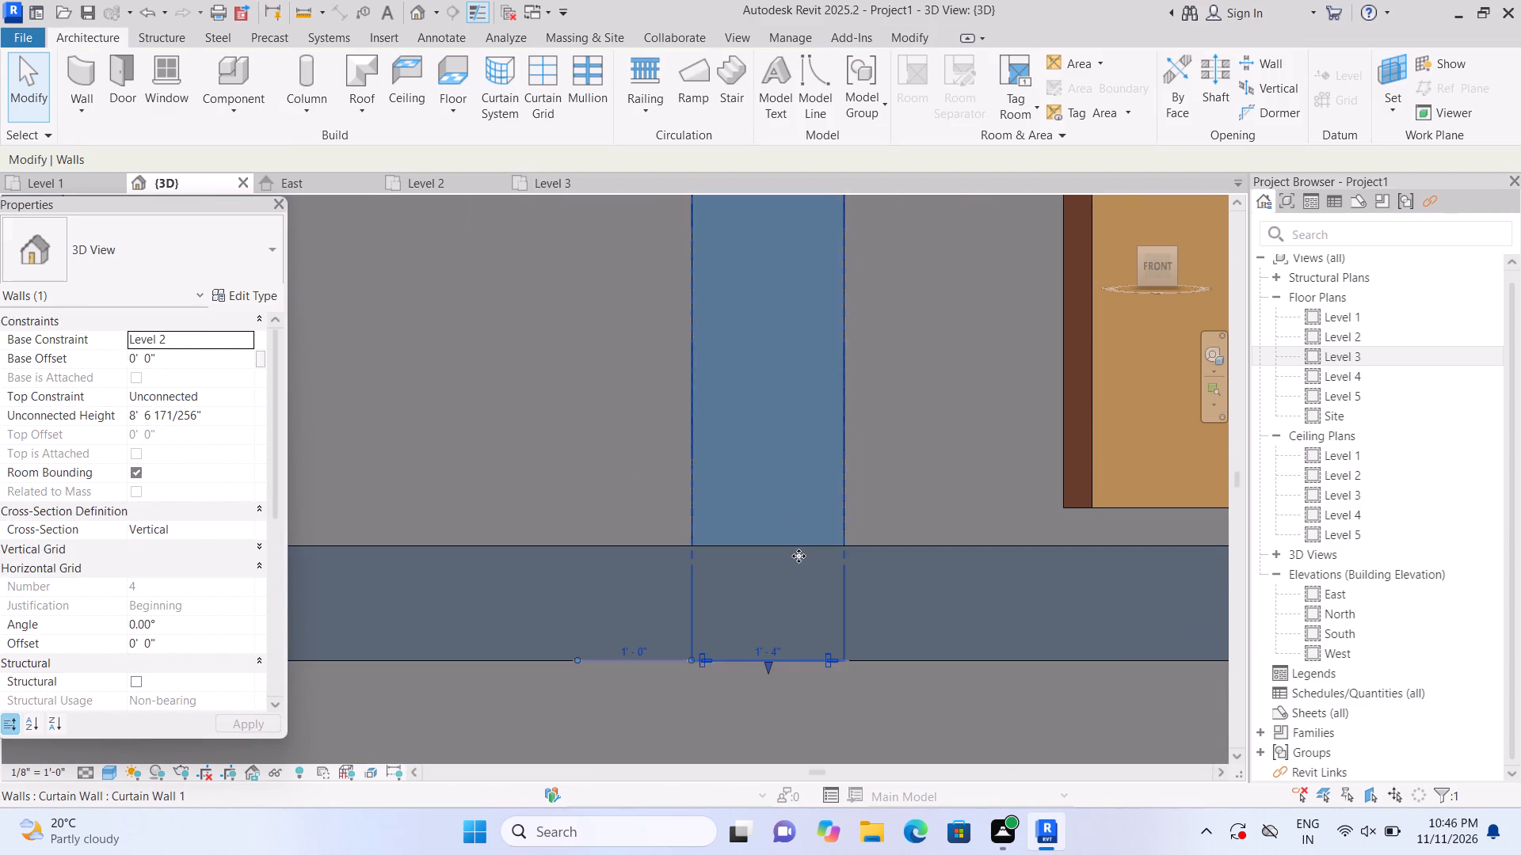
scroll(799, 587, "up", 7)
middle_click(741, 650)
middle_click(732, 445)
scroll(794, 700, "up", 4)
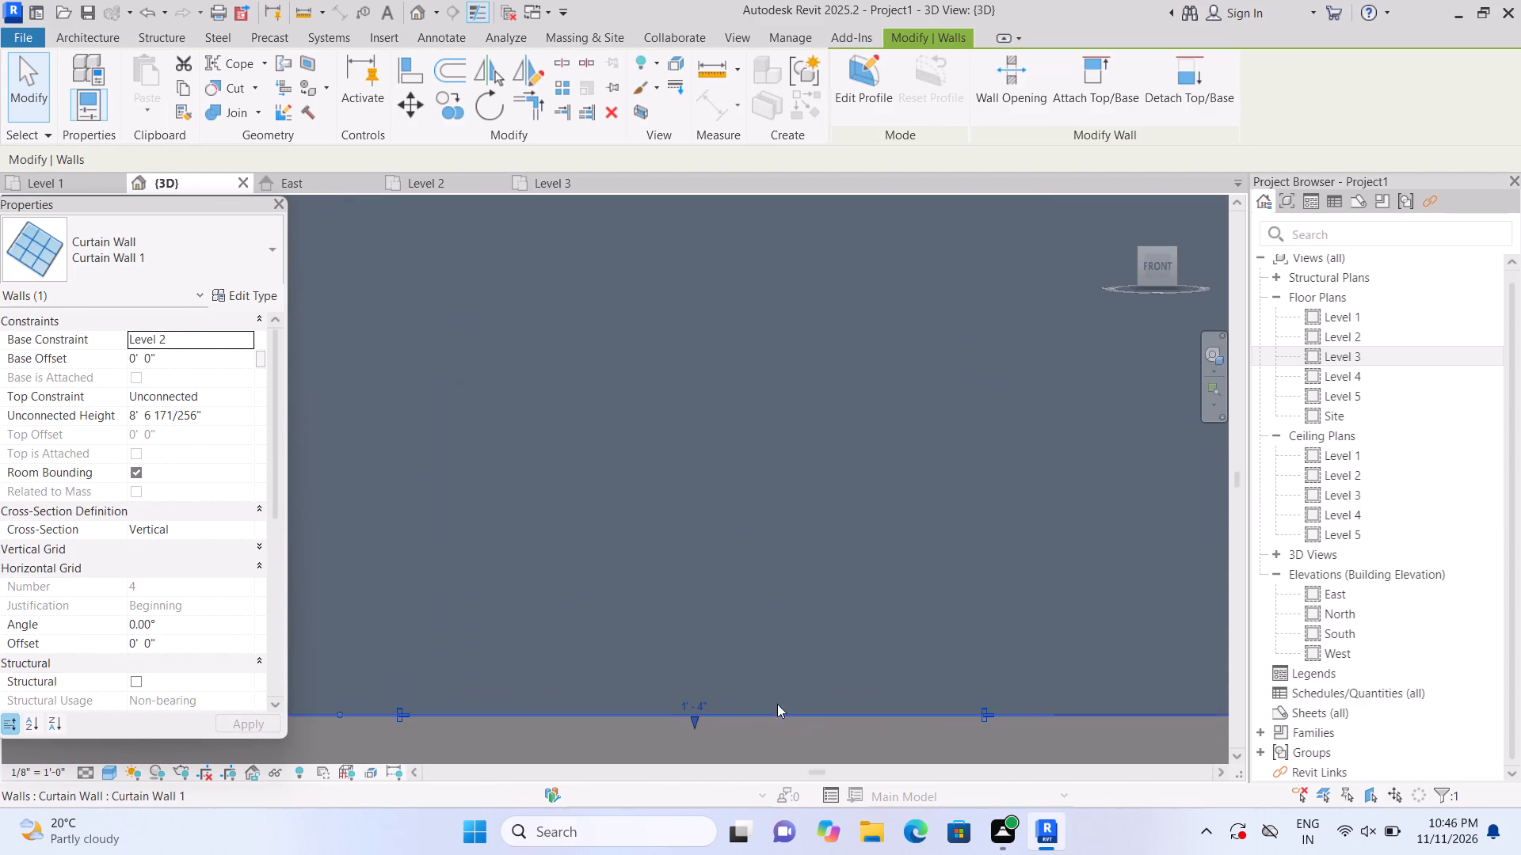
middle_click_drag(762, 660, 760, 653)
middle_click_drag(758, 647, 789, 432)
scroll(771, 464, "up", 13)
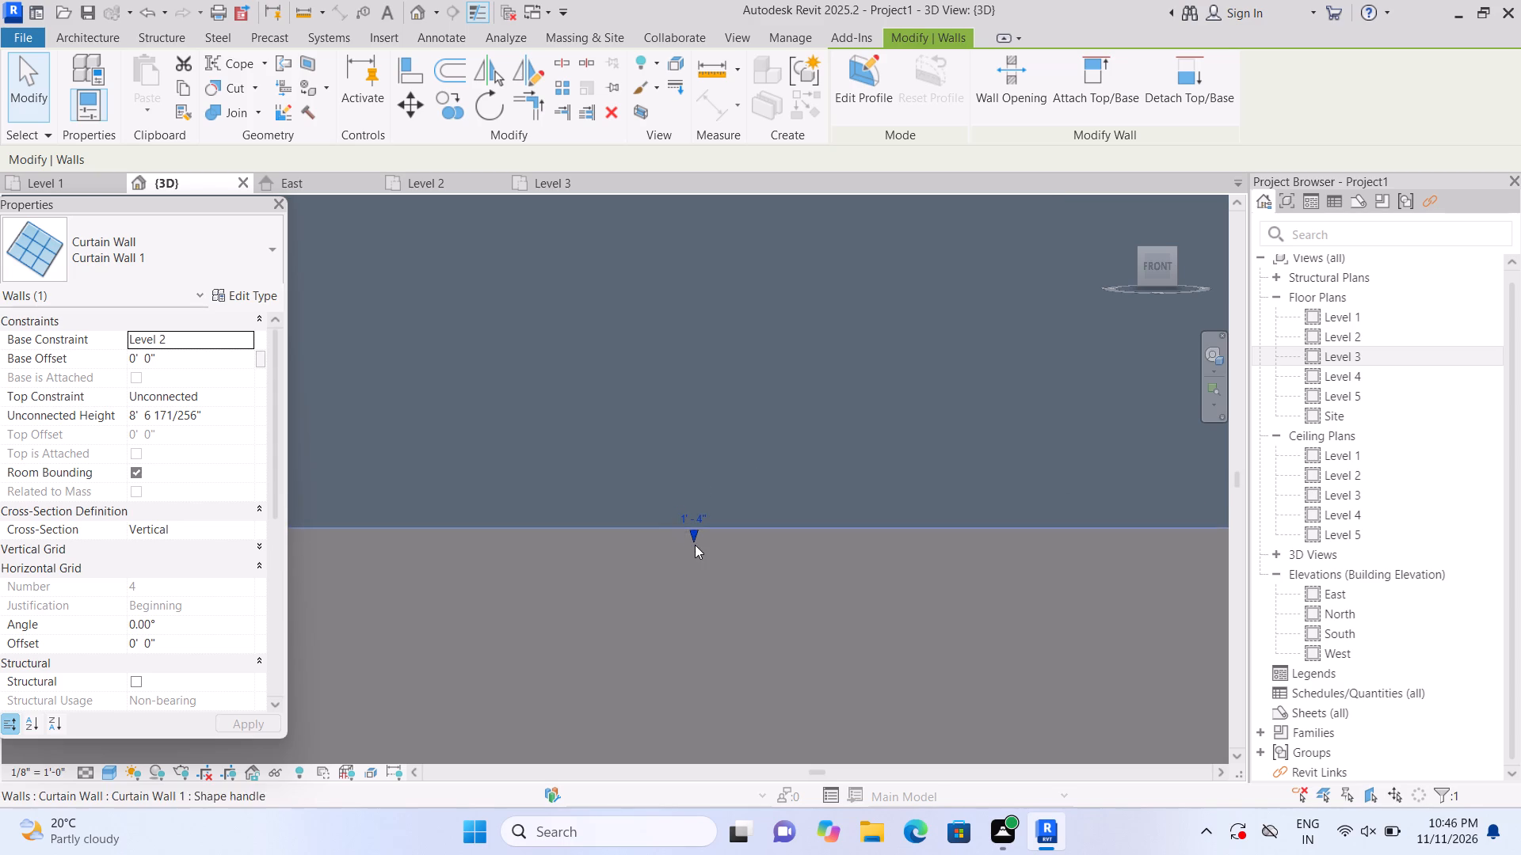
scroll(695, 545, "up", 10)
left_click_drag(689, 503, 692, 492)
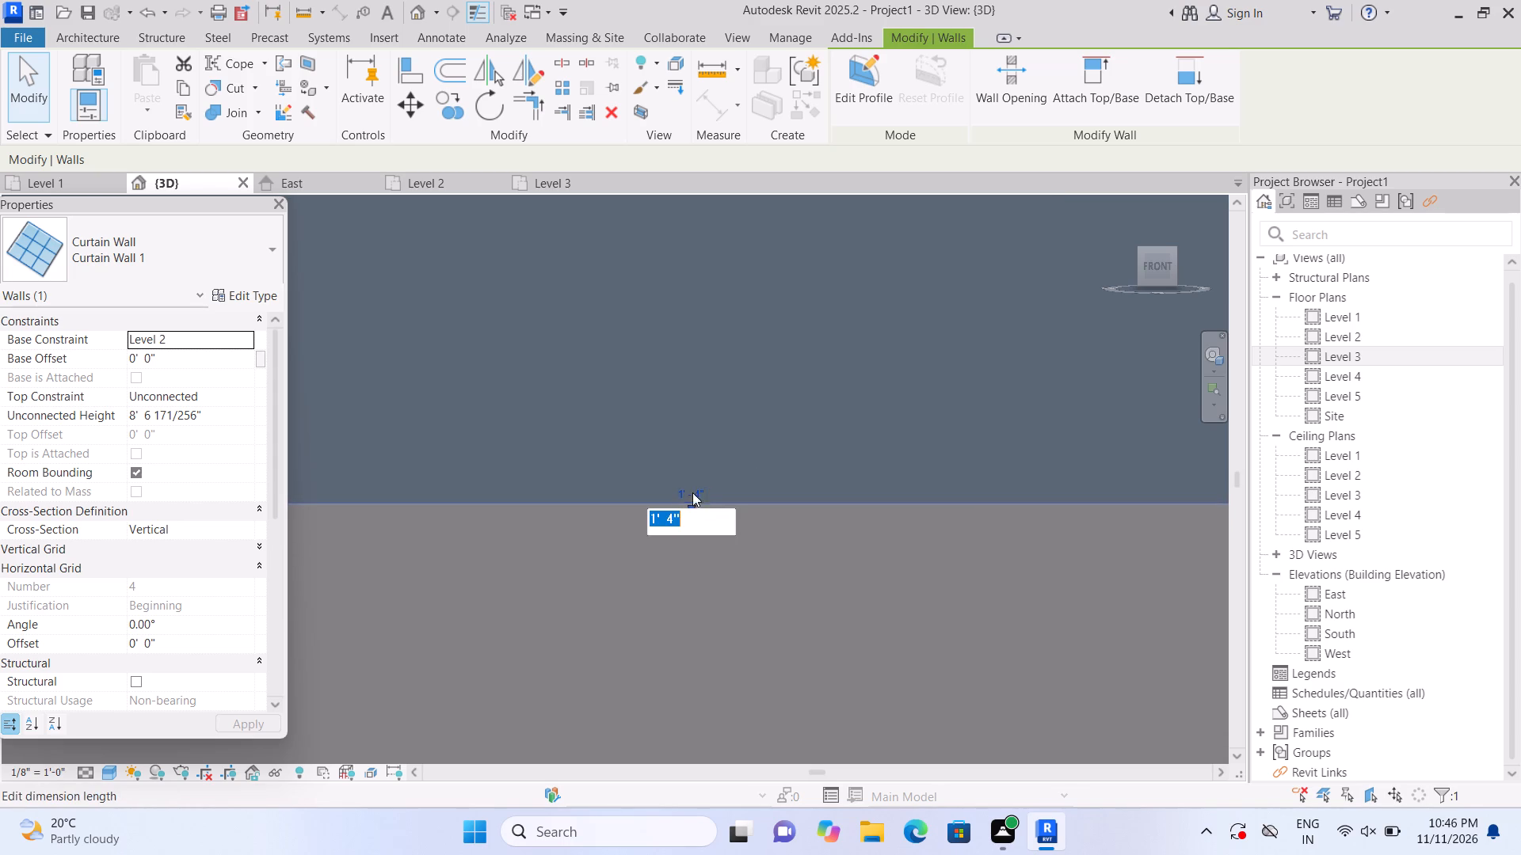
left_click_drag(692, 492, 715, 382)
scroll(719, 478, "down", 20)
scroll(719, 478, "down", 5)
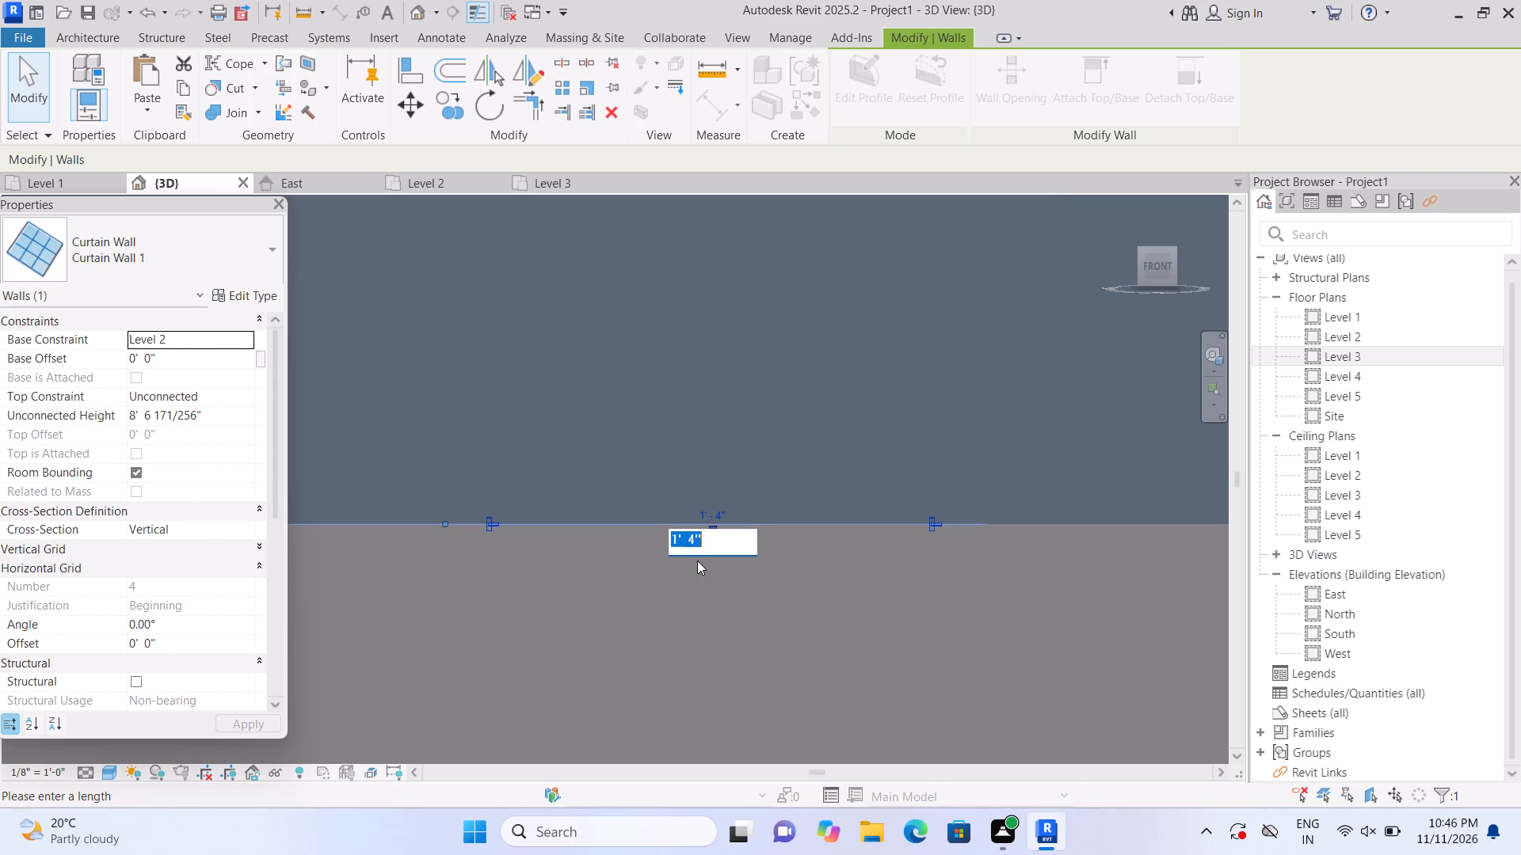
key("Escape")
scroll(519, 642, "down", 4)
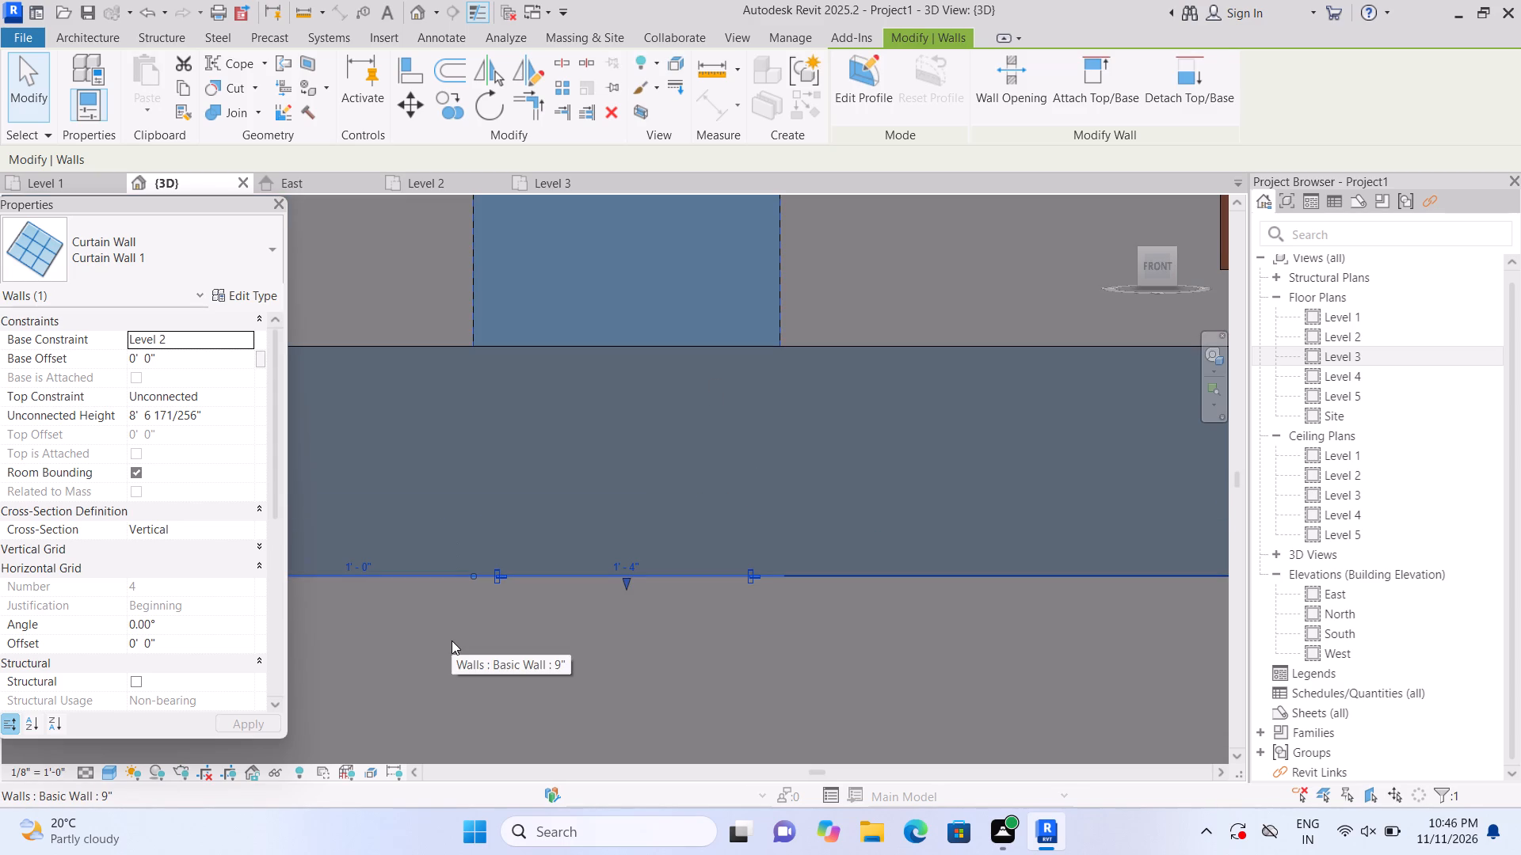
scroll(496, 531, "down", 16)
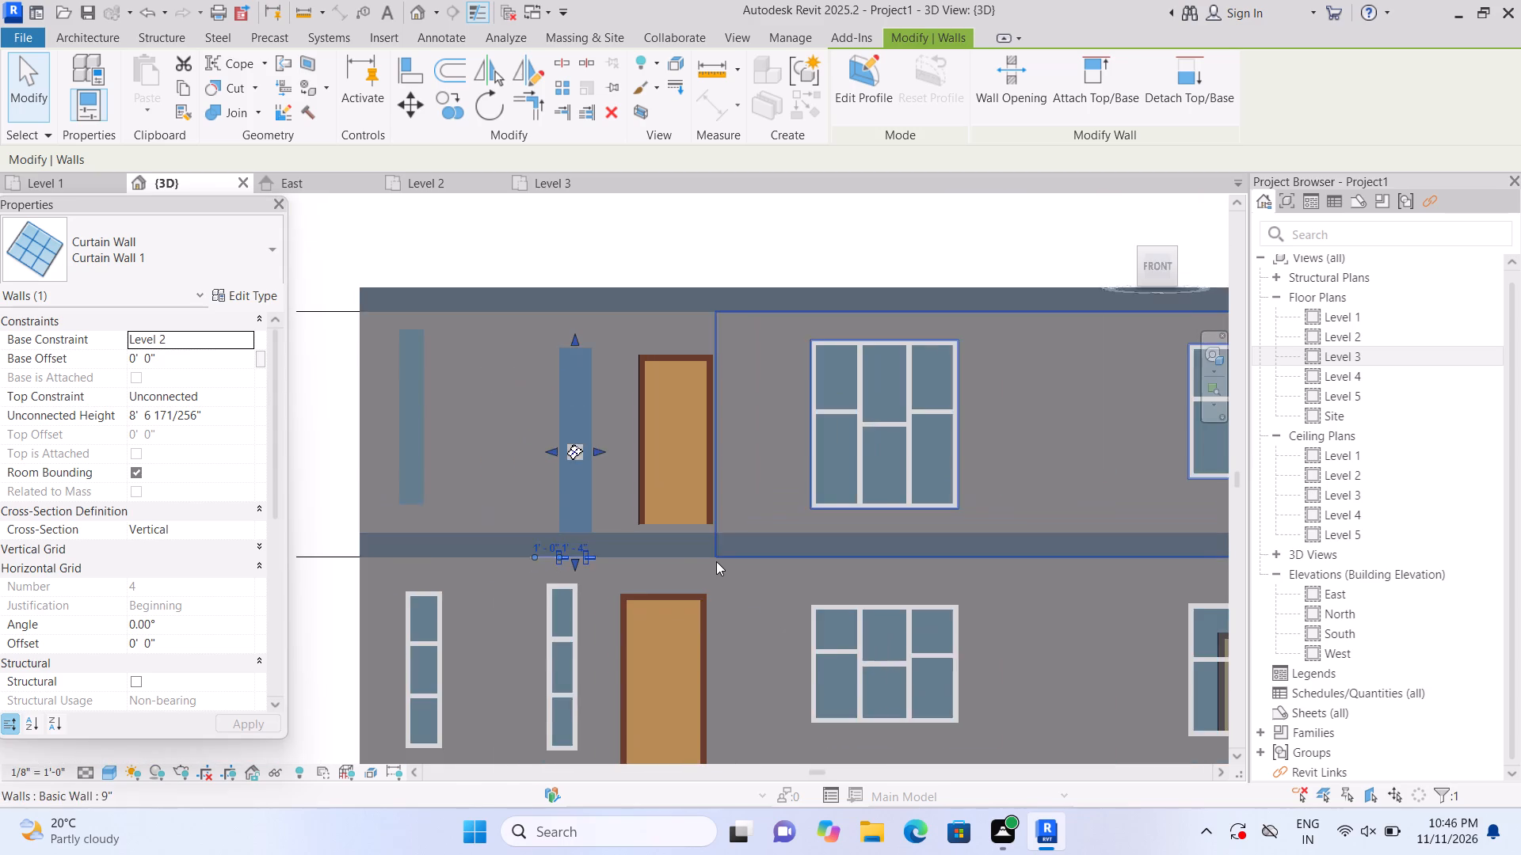
Adjust the top and base of the narrow Level 2 curtain wall nearest the corner to about 1'-9" base offset and 6'-9" unconnected height.
scroll(597, 557, "up", 1)
scroll(532, 449, "up", 1)
scroll(546, 275, "up", 2)
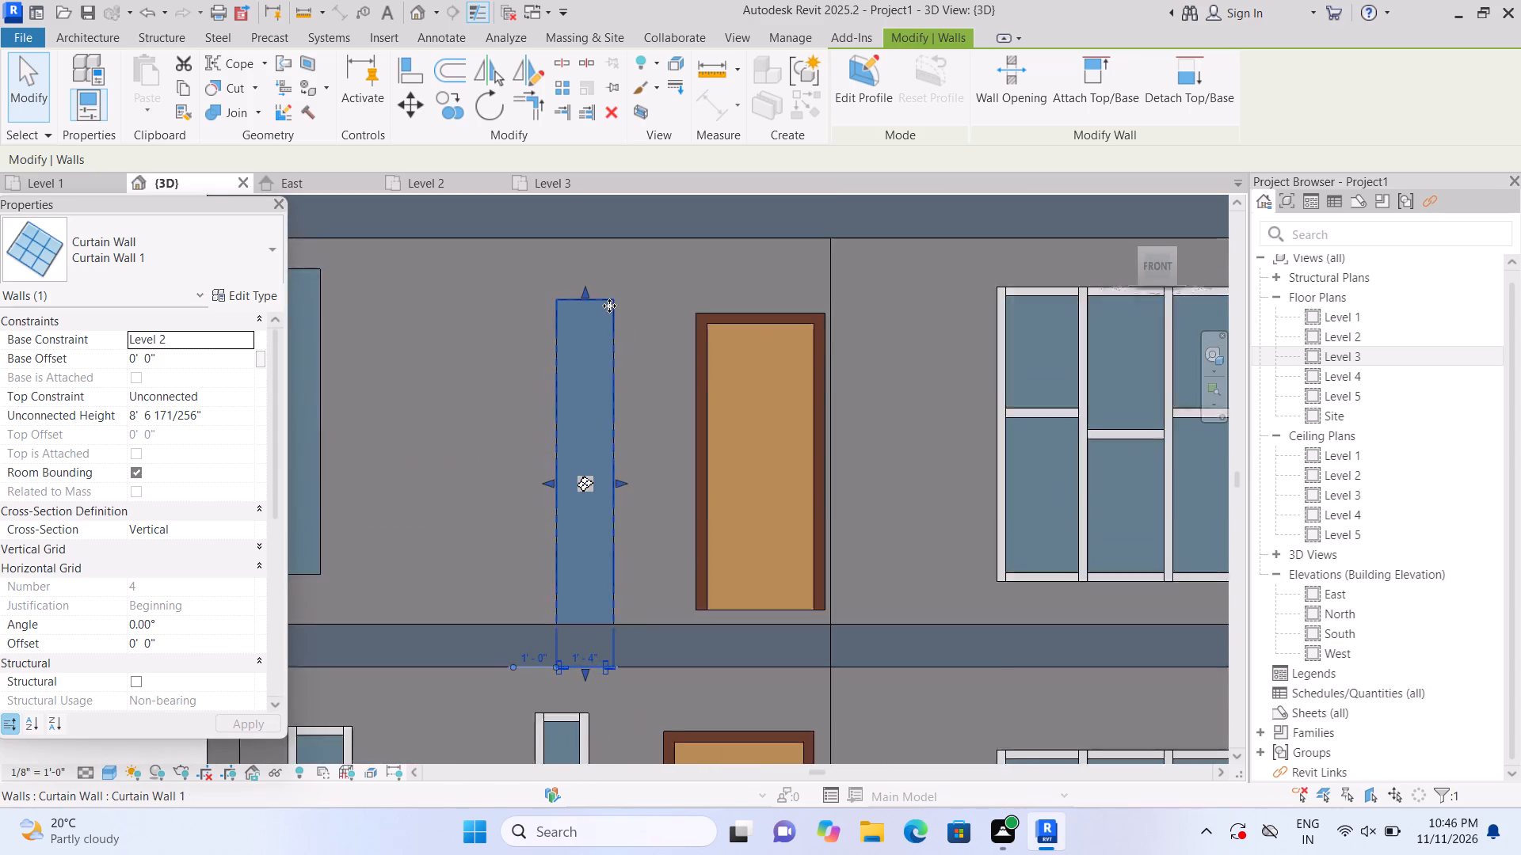
scroll(620, 310, "down", 3)
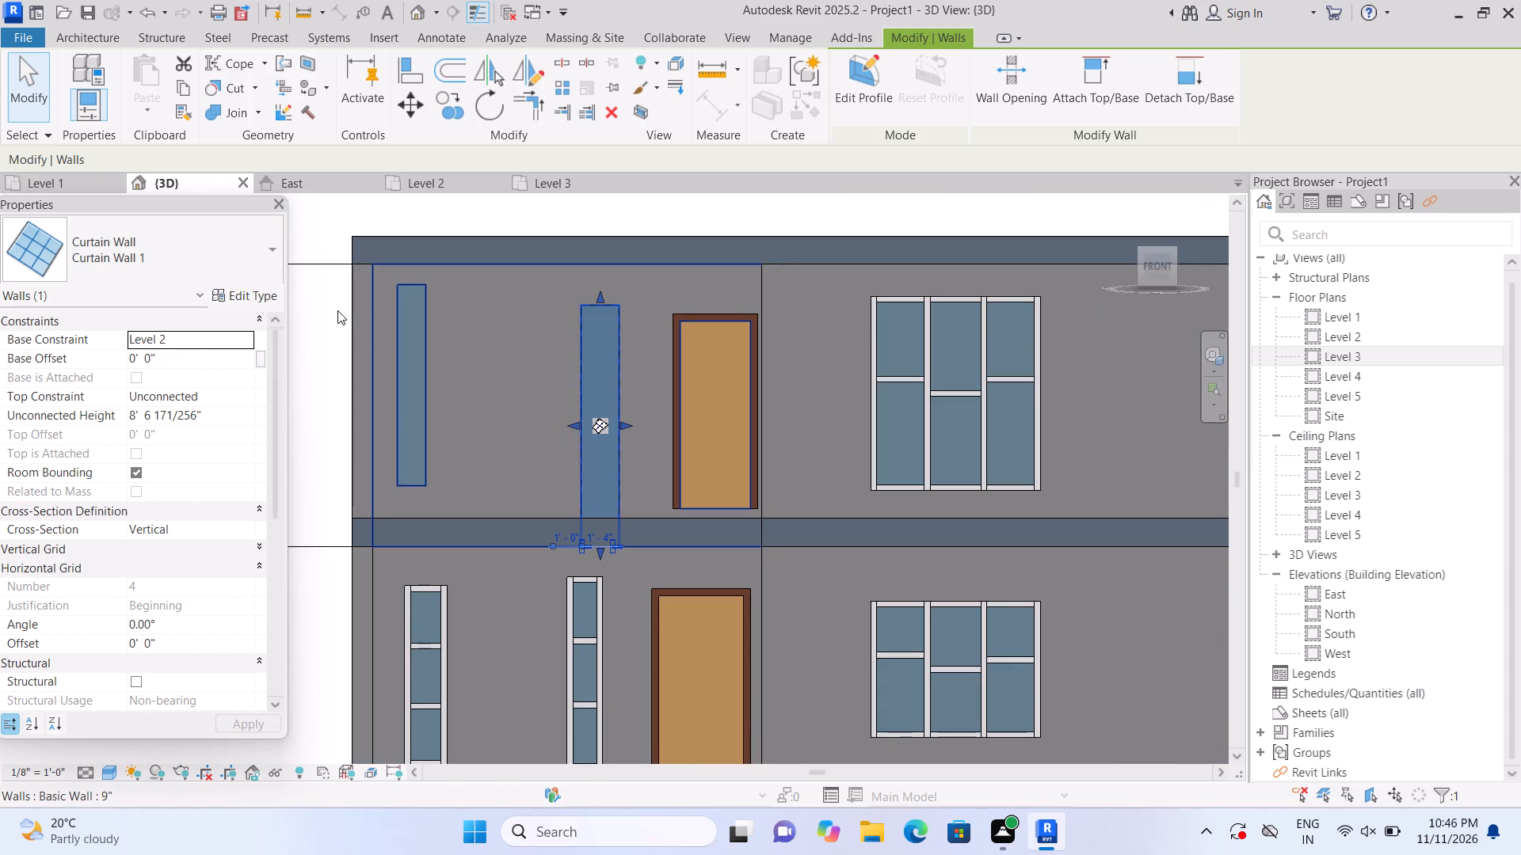
left_click(404, 316)
left_click_drag(413, 275, 415, 285)
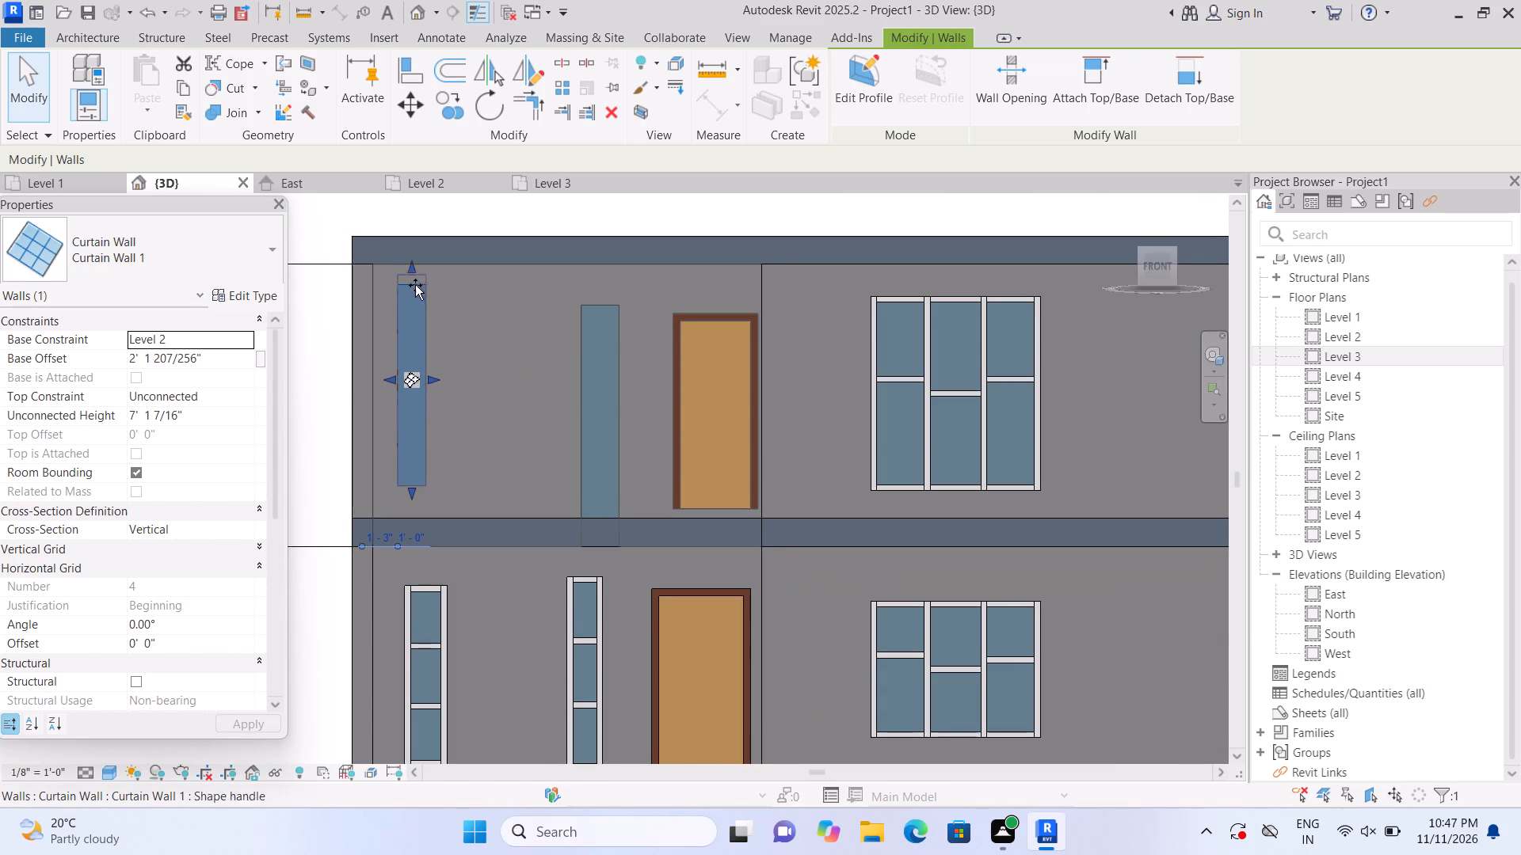
left_click_drag(415, 285, 421, 306)
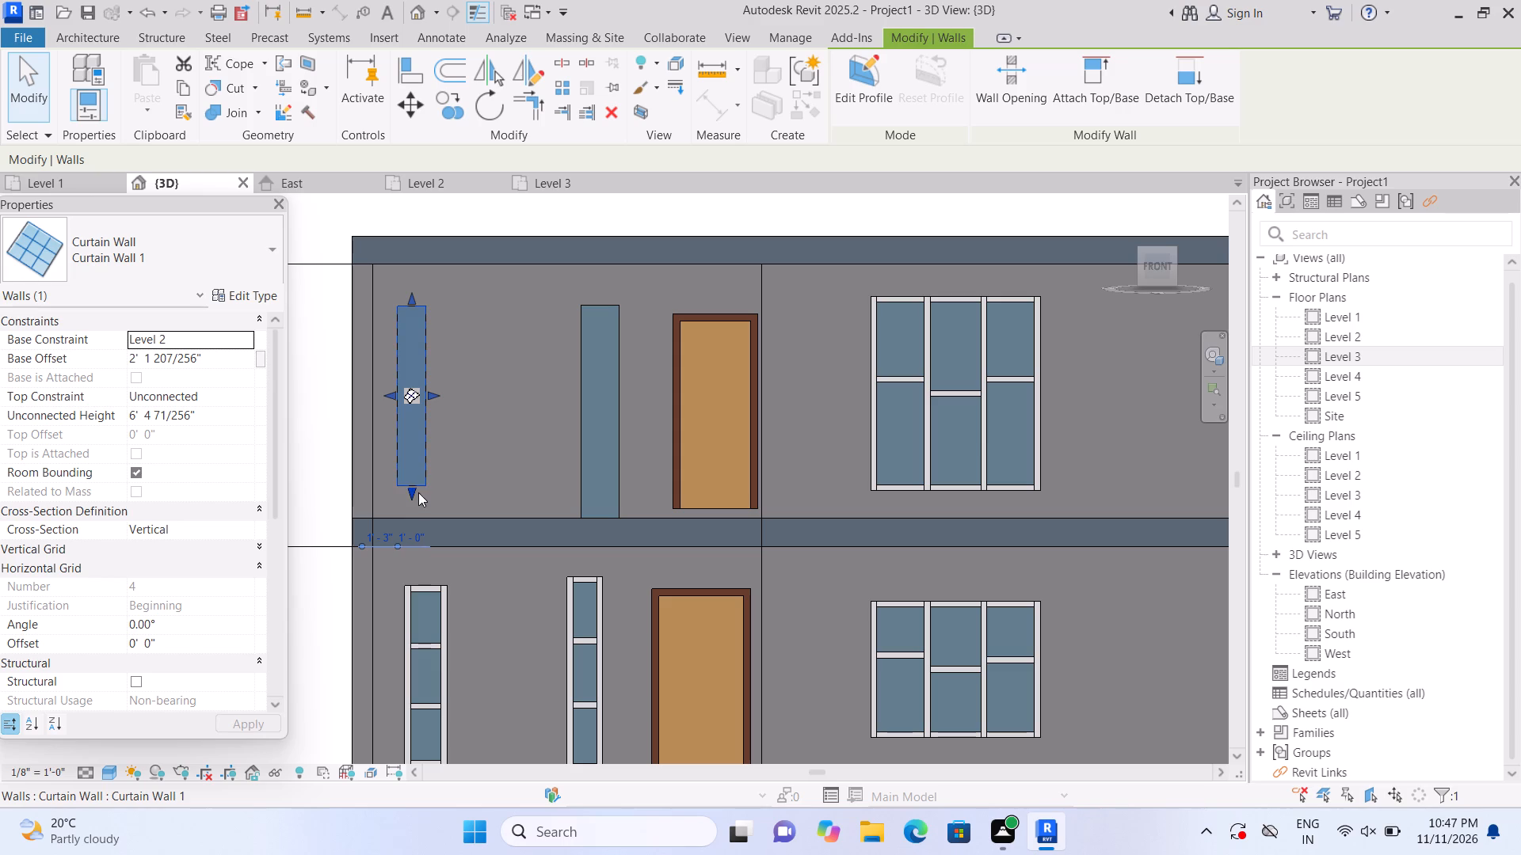
left_click_drag(412, 488, 413, 496)
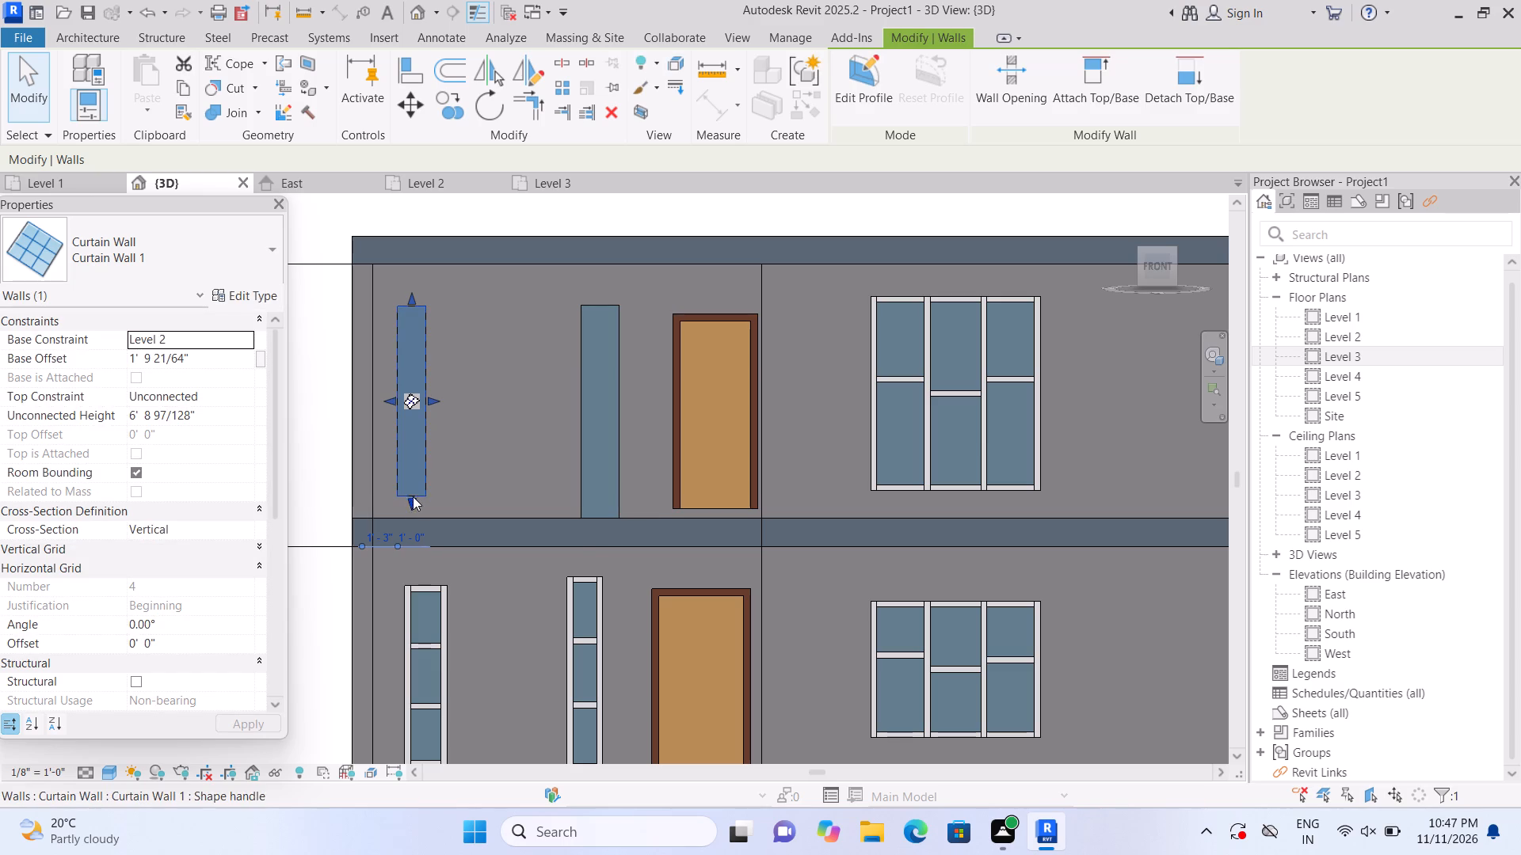
left_click(669, 215)
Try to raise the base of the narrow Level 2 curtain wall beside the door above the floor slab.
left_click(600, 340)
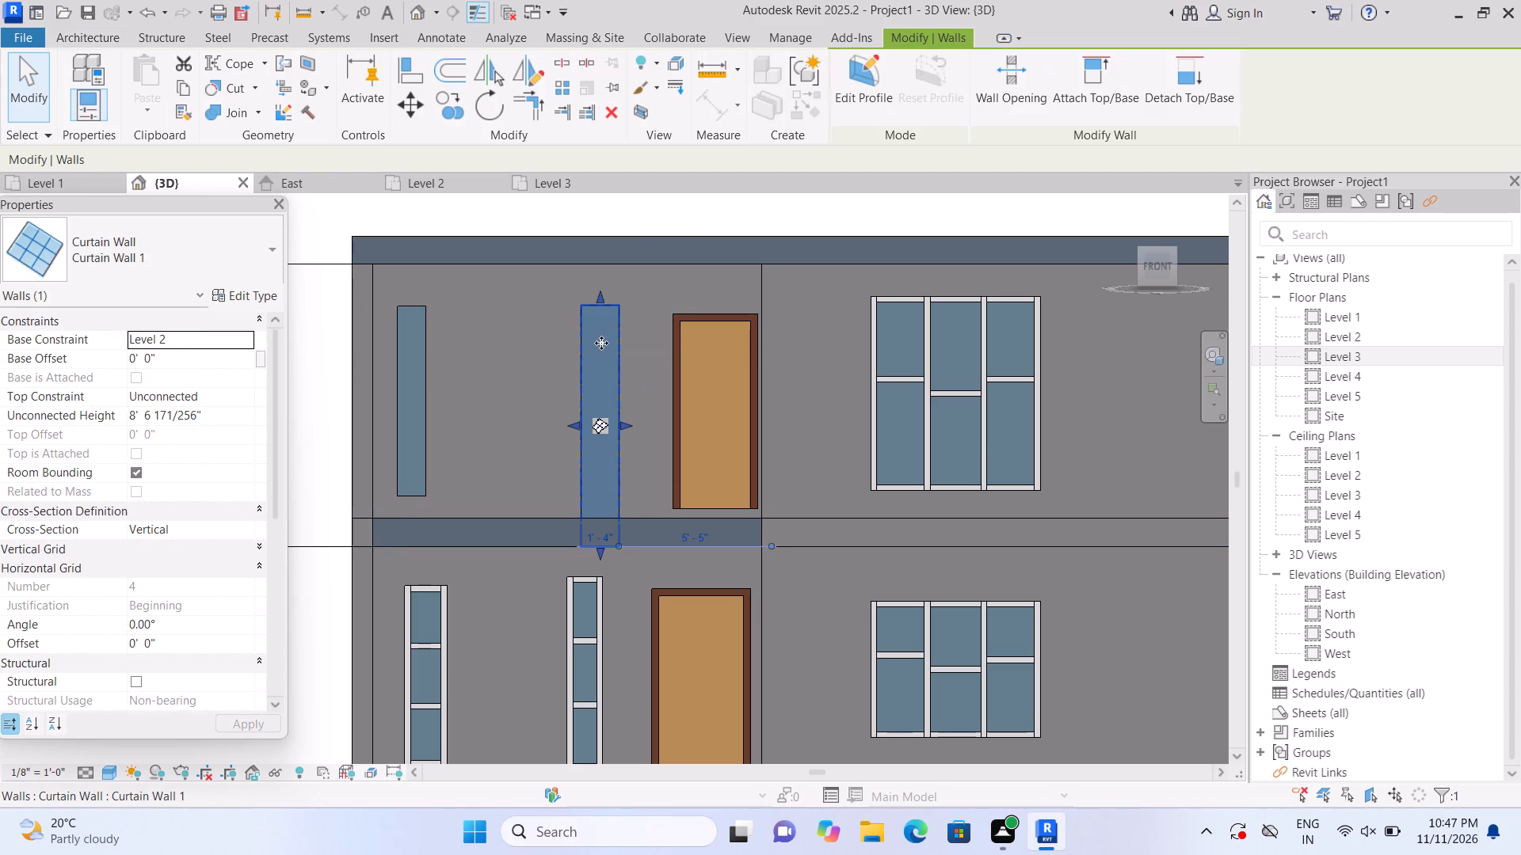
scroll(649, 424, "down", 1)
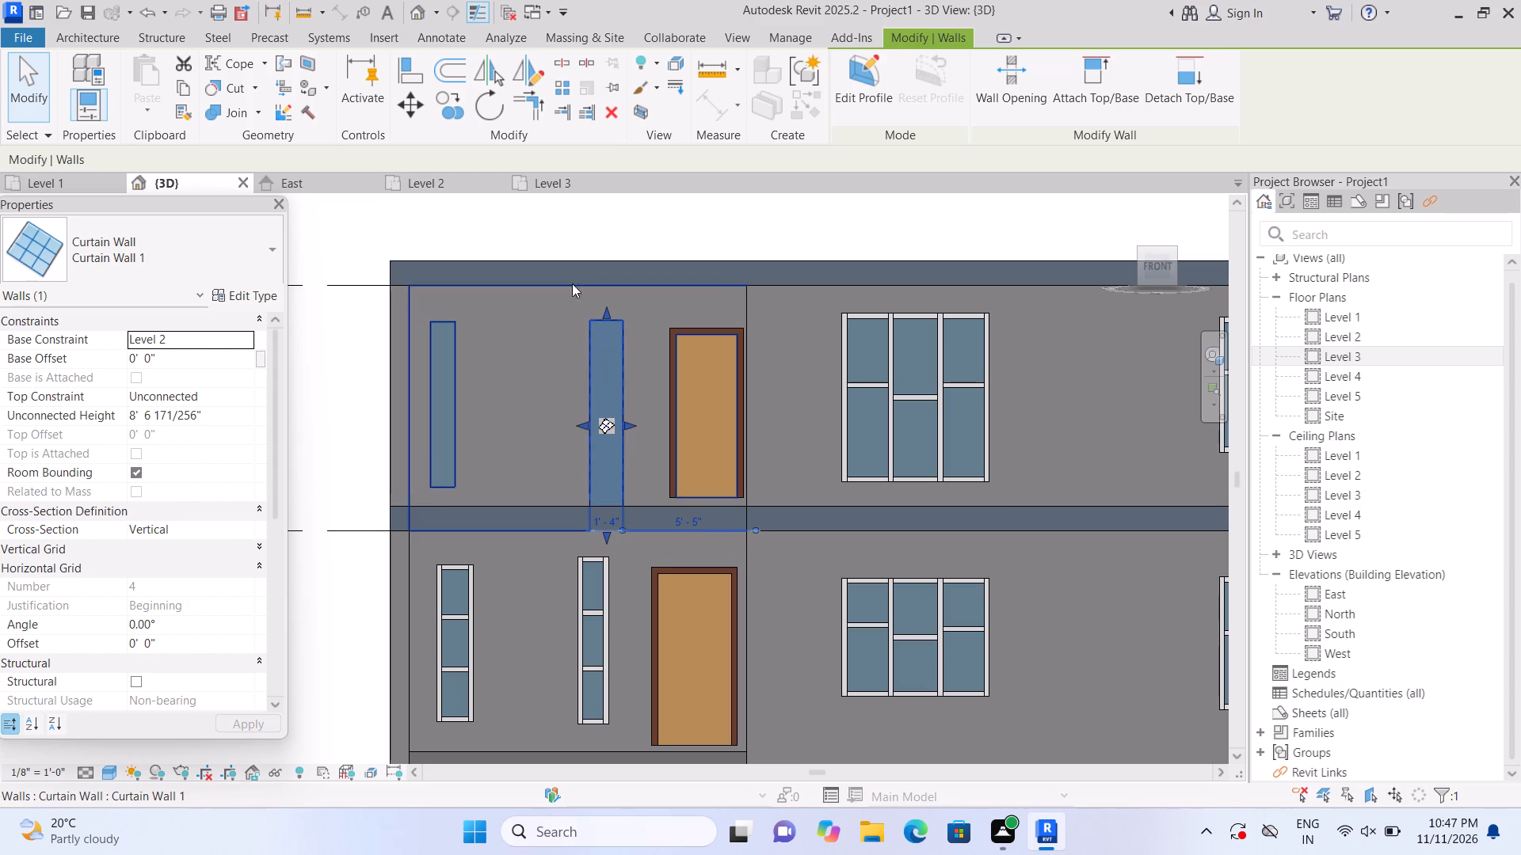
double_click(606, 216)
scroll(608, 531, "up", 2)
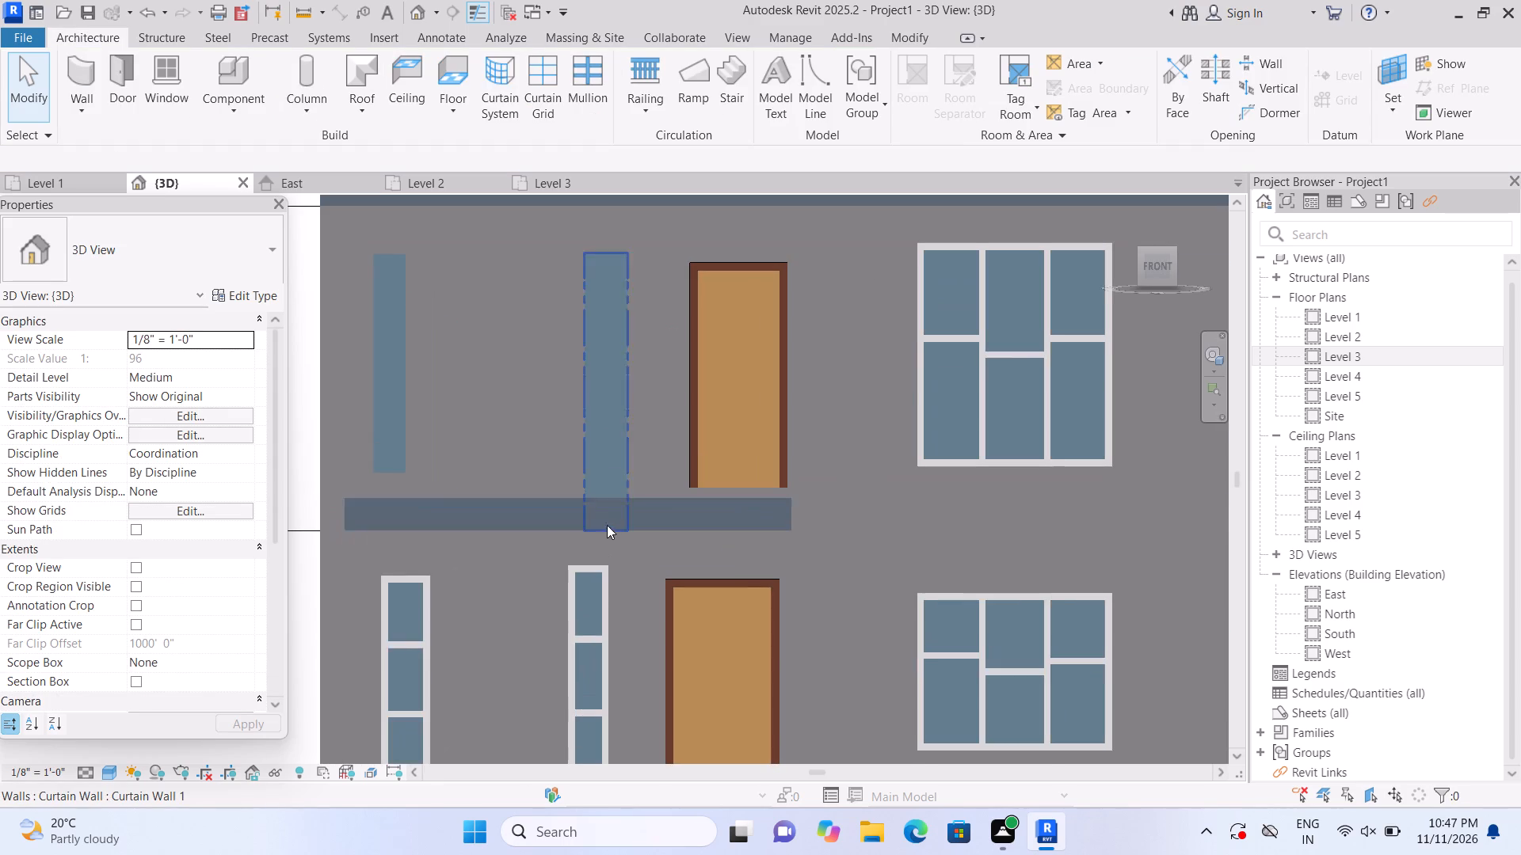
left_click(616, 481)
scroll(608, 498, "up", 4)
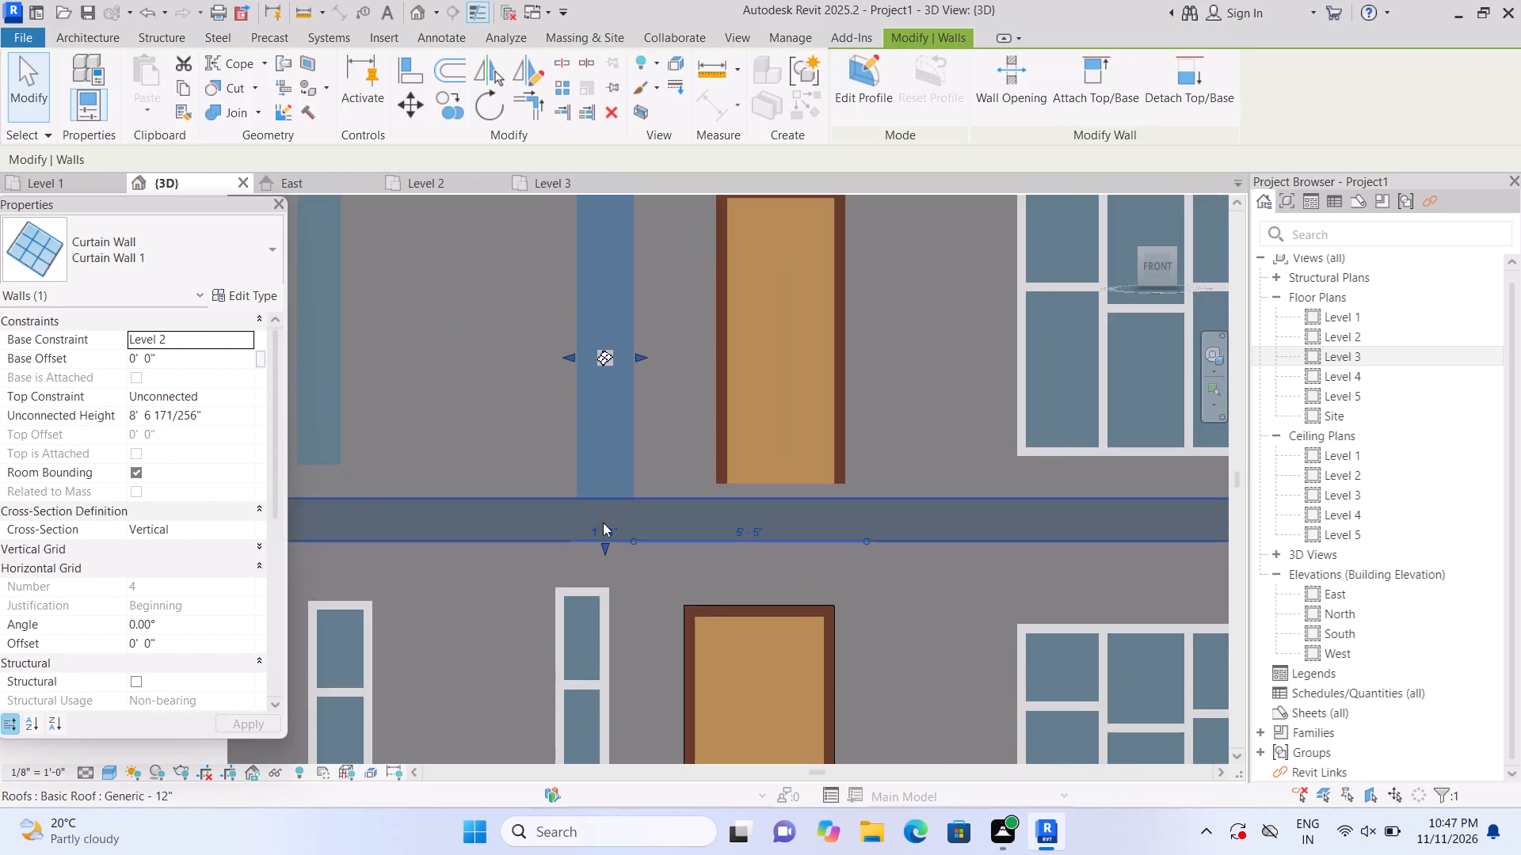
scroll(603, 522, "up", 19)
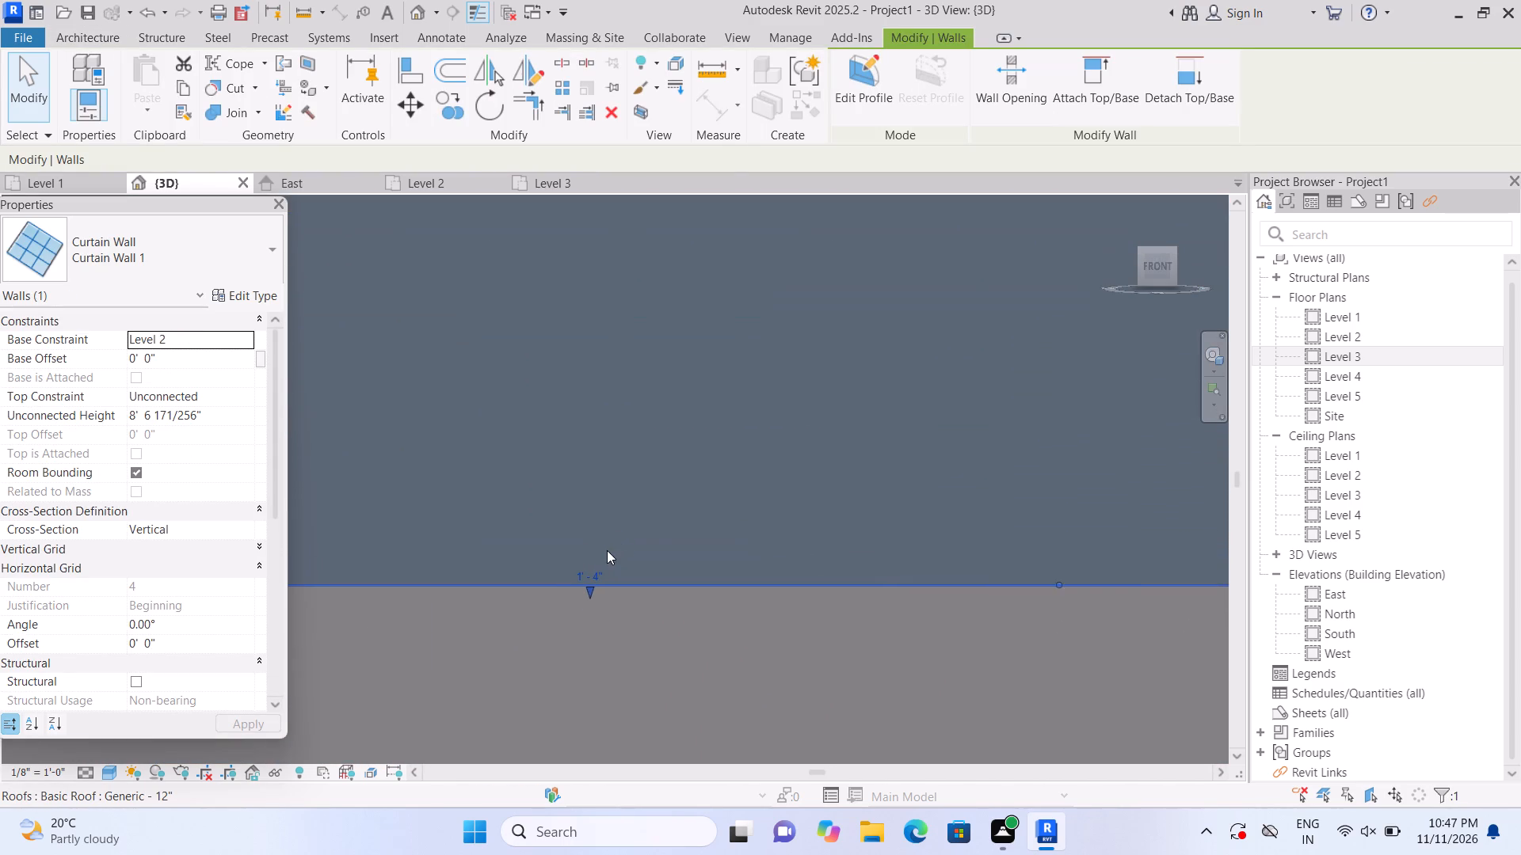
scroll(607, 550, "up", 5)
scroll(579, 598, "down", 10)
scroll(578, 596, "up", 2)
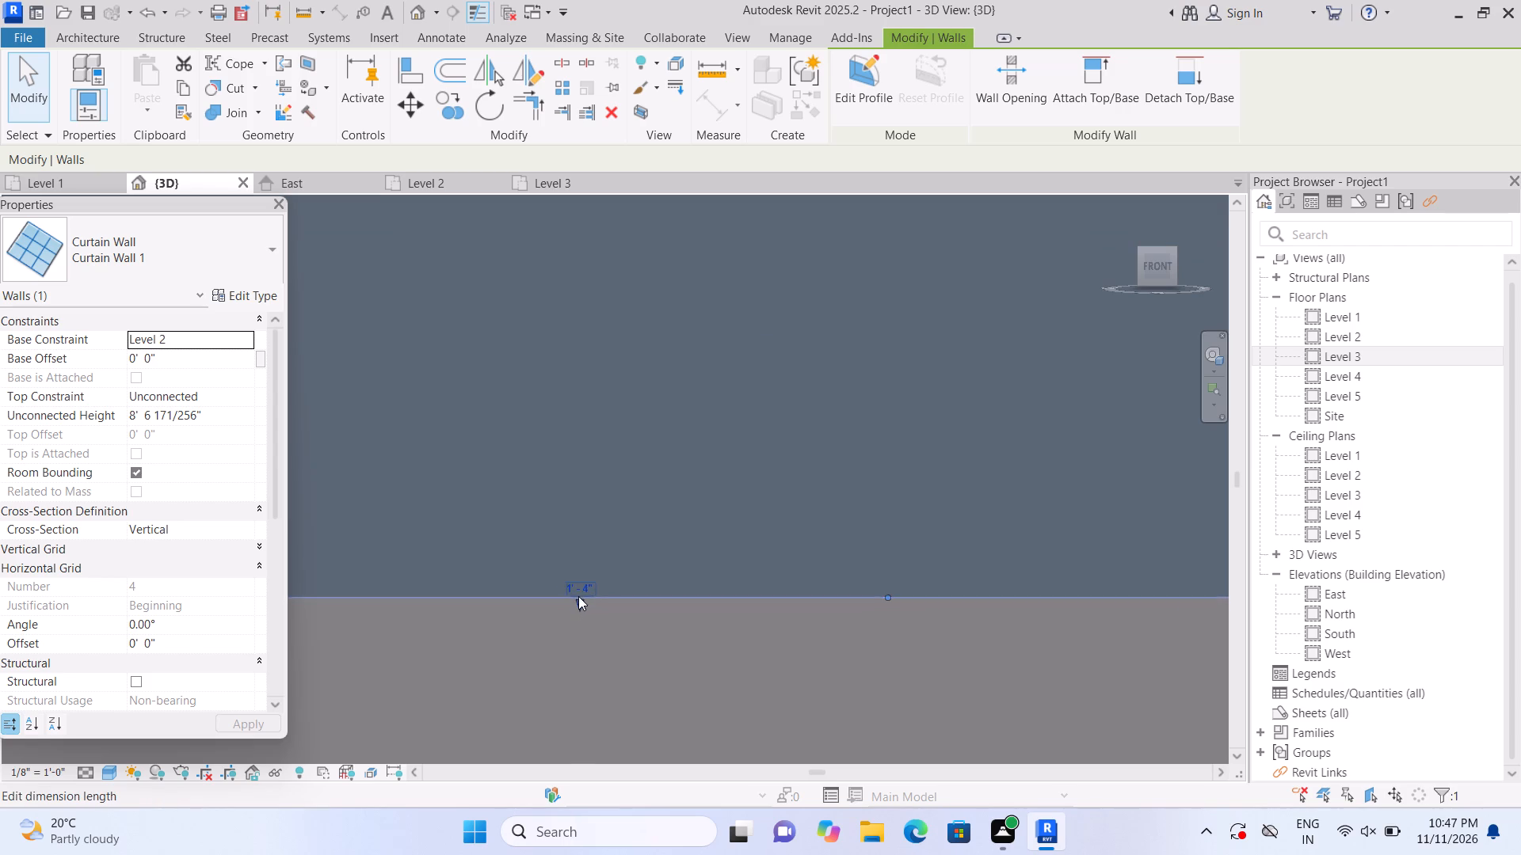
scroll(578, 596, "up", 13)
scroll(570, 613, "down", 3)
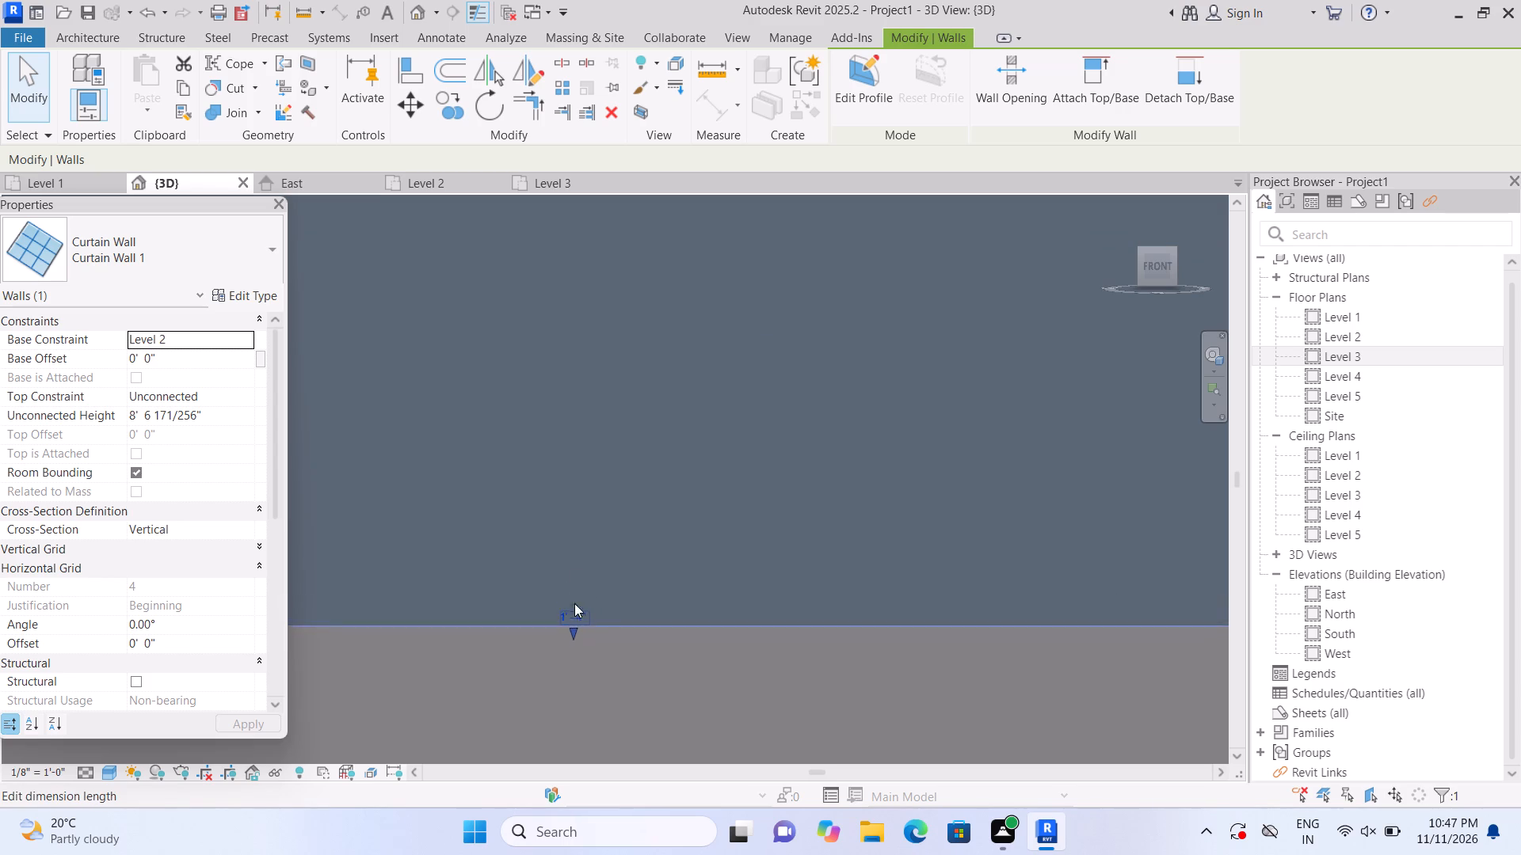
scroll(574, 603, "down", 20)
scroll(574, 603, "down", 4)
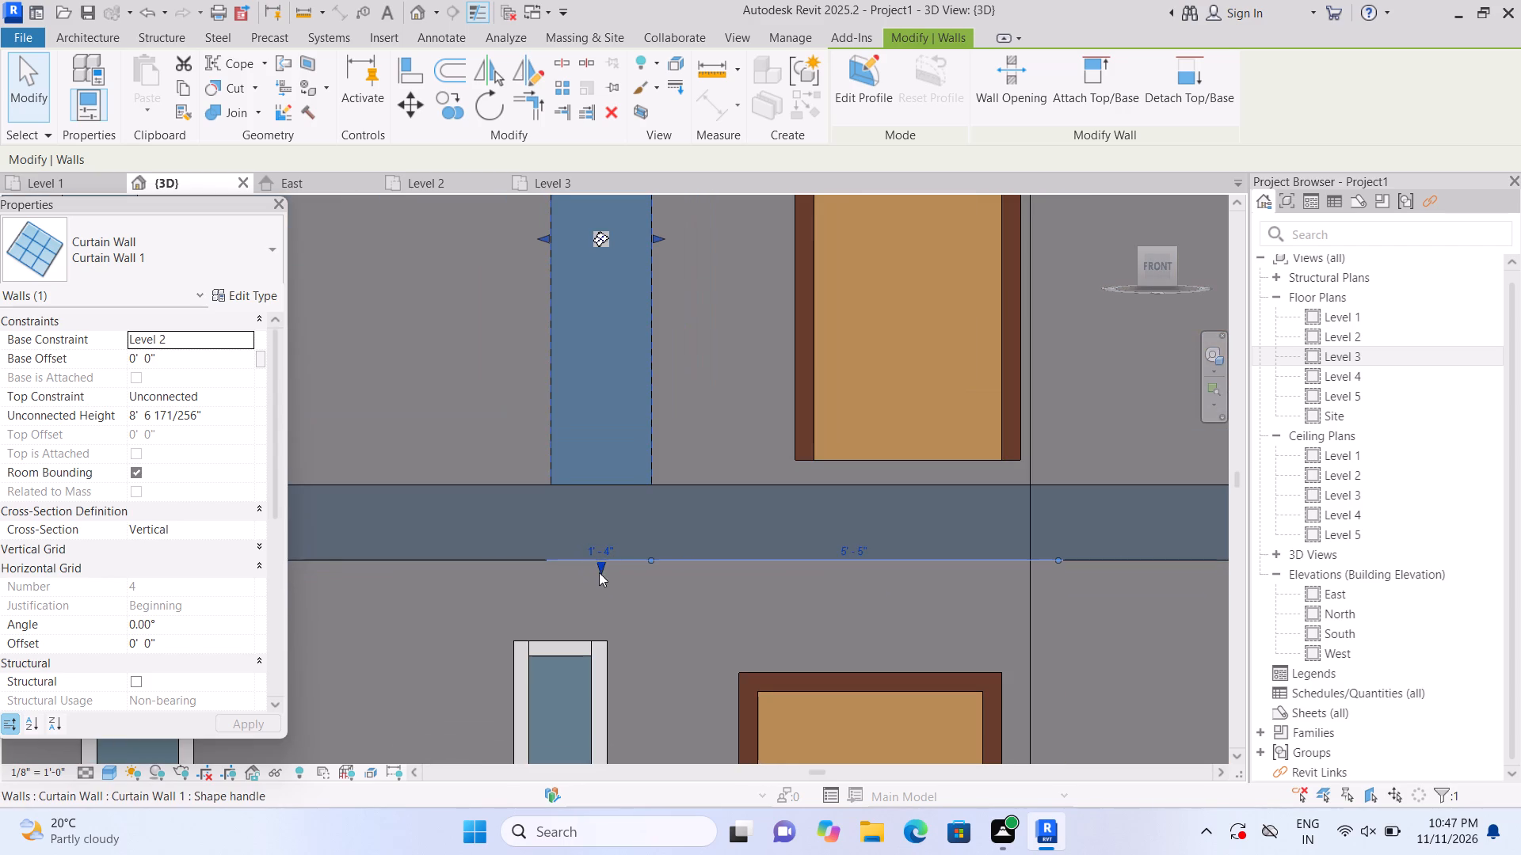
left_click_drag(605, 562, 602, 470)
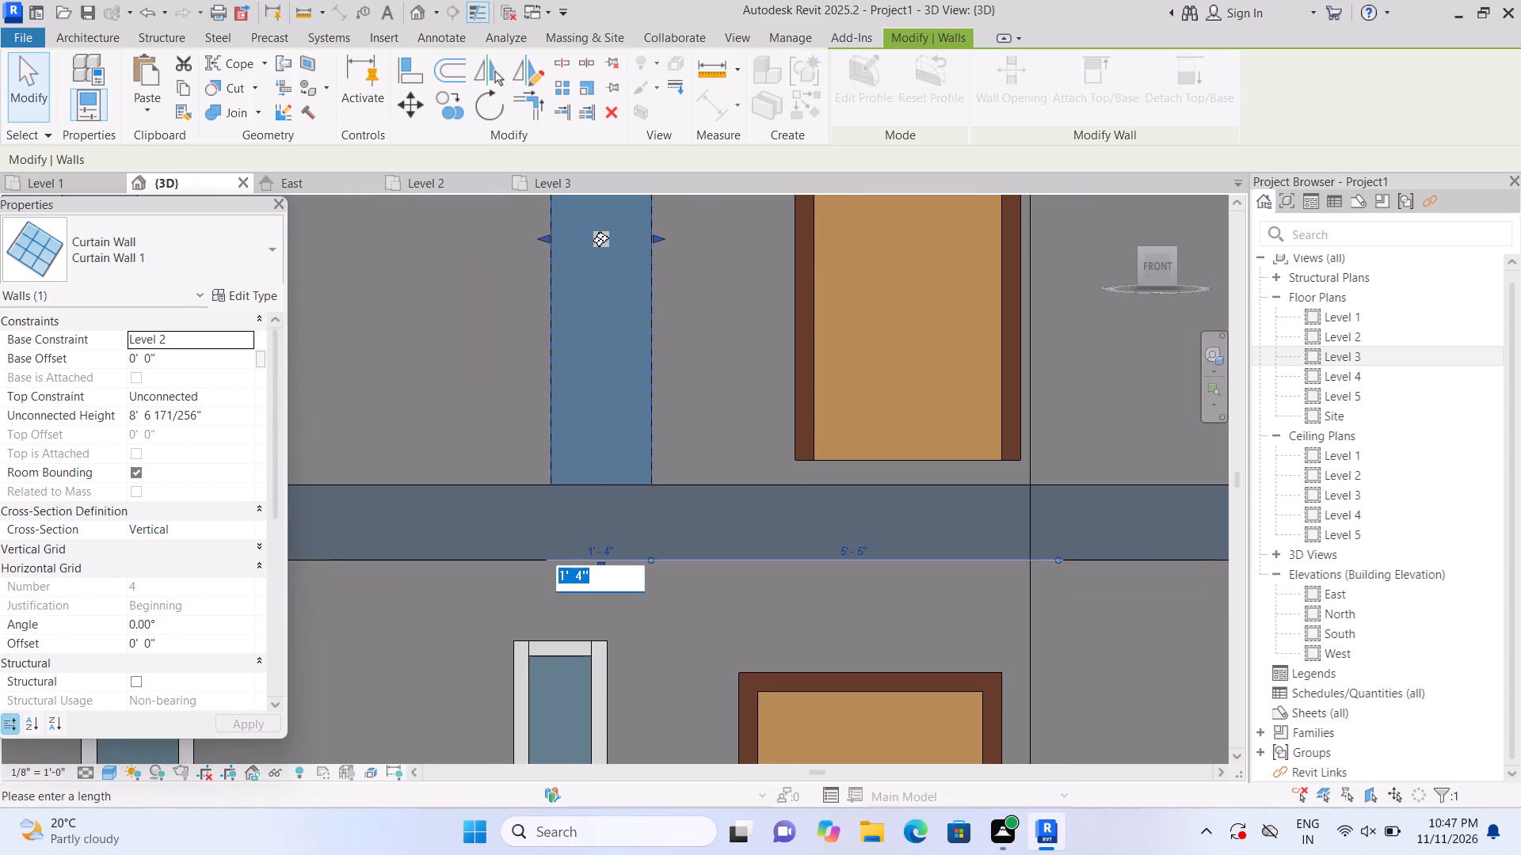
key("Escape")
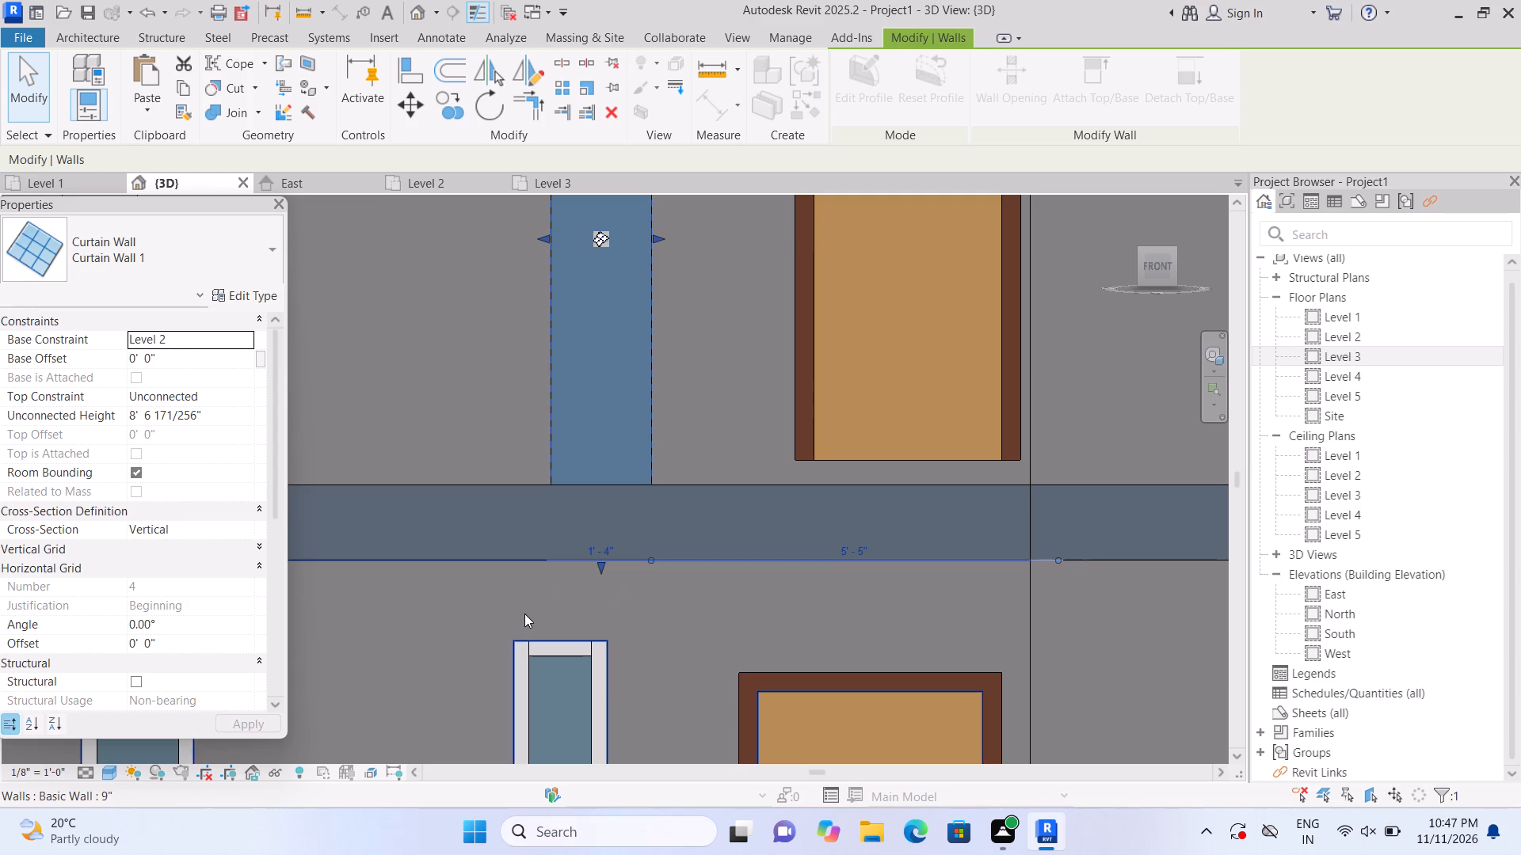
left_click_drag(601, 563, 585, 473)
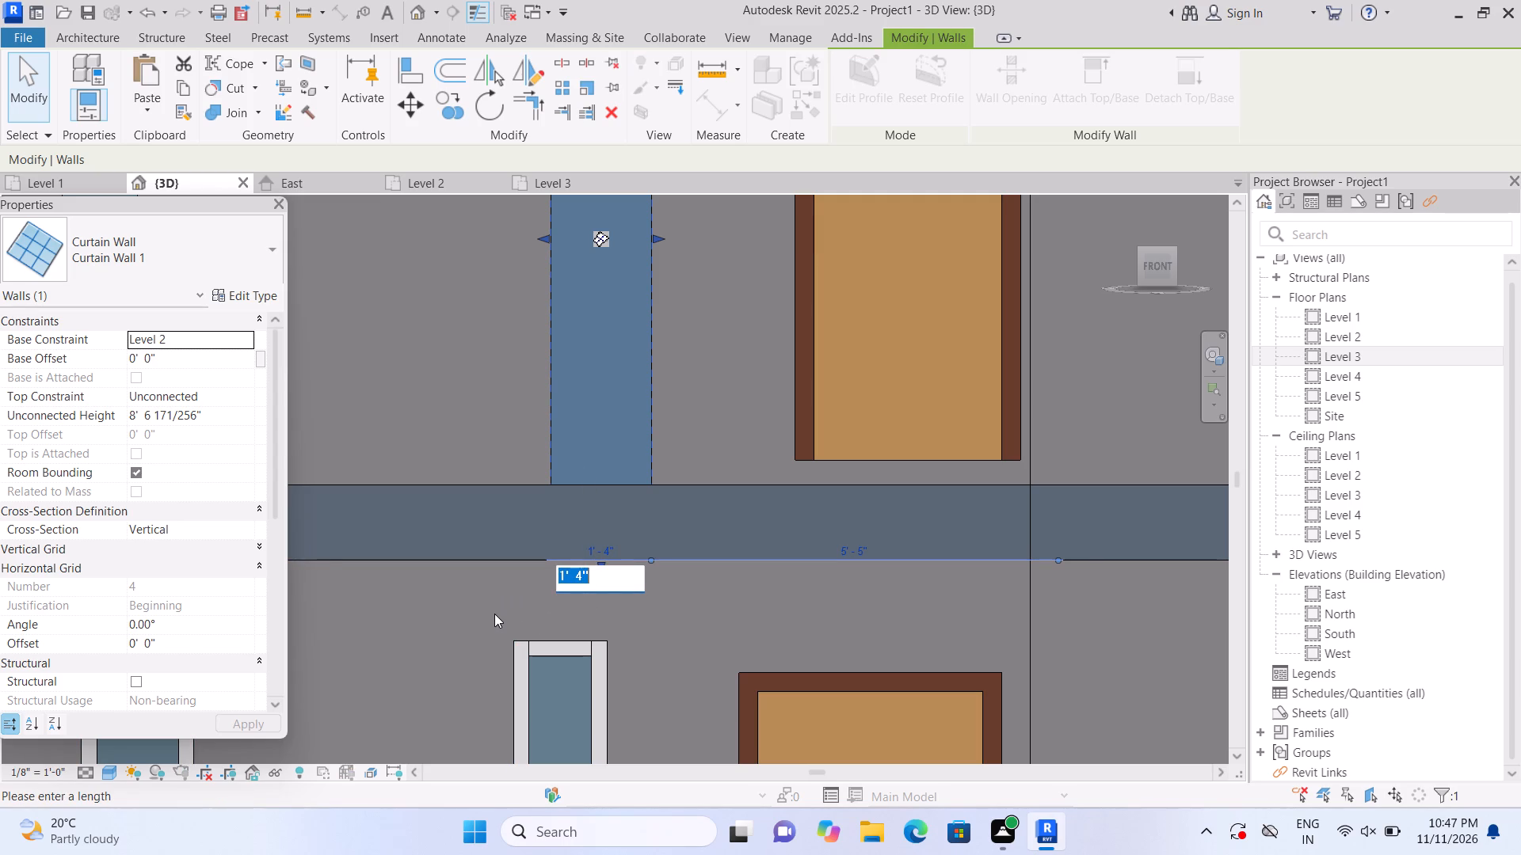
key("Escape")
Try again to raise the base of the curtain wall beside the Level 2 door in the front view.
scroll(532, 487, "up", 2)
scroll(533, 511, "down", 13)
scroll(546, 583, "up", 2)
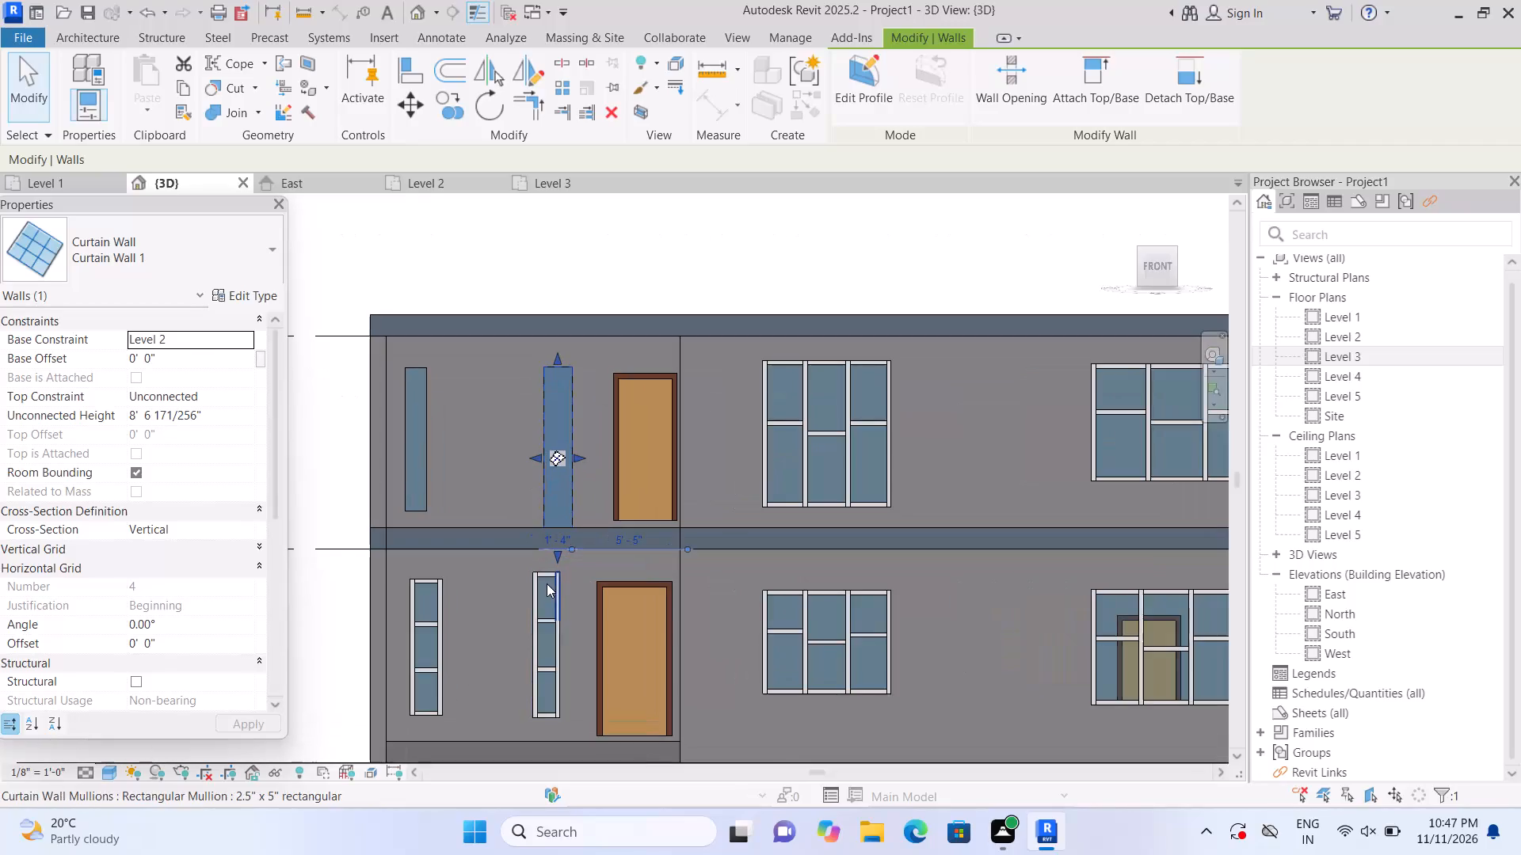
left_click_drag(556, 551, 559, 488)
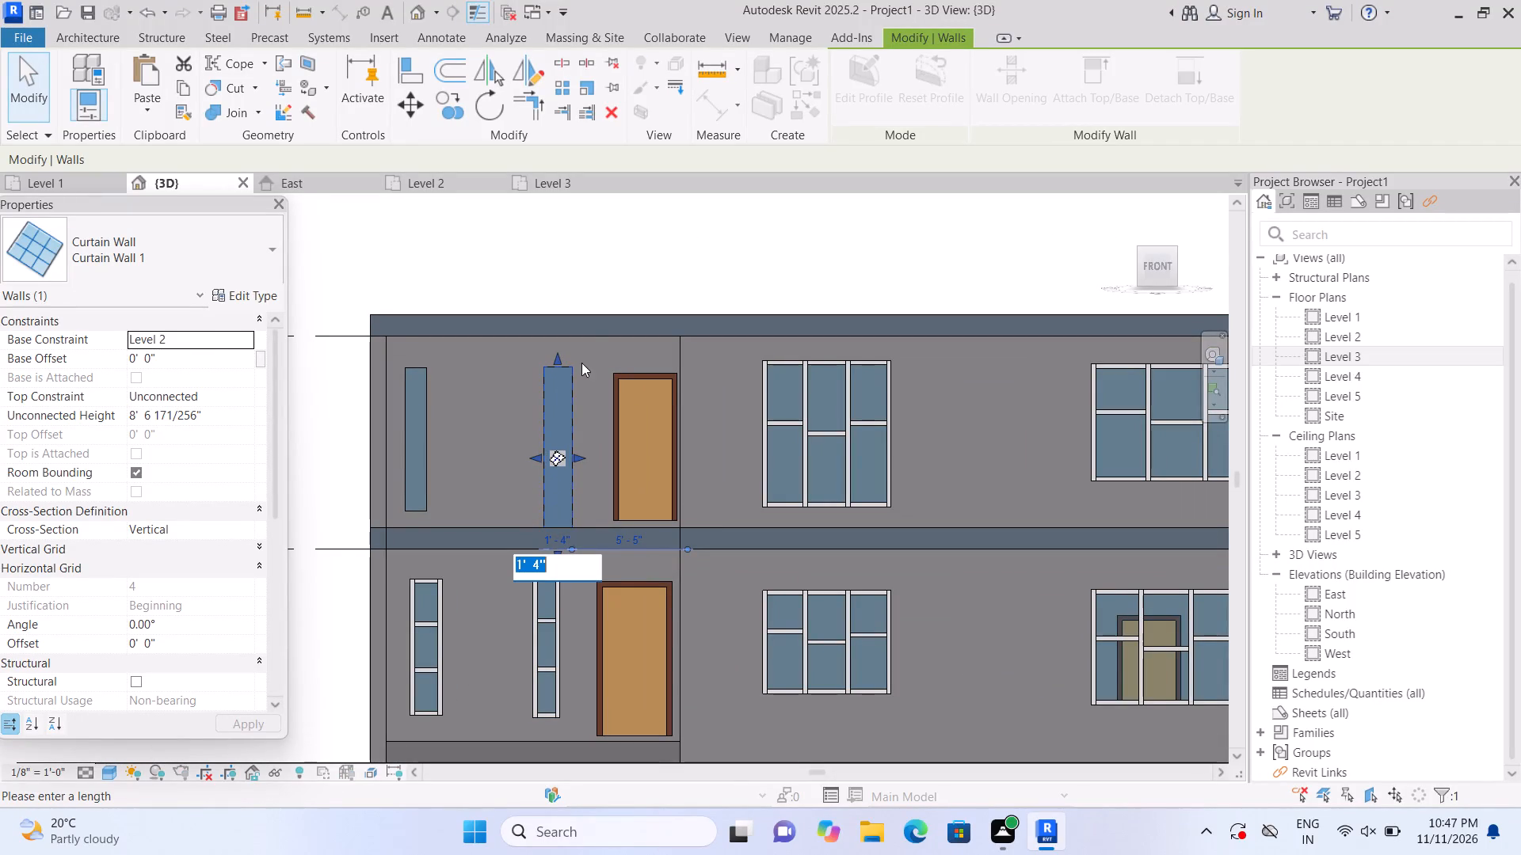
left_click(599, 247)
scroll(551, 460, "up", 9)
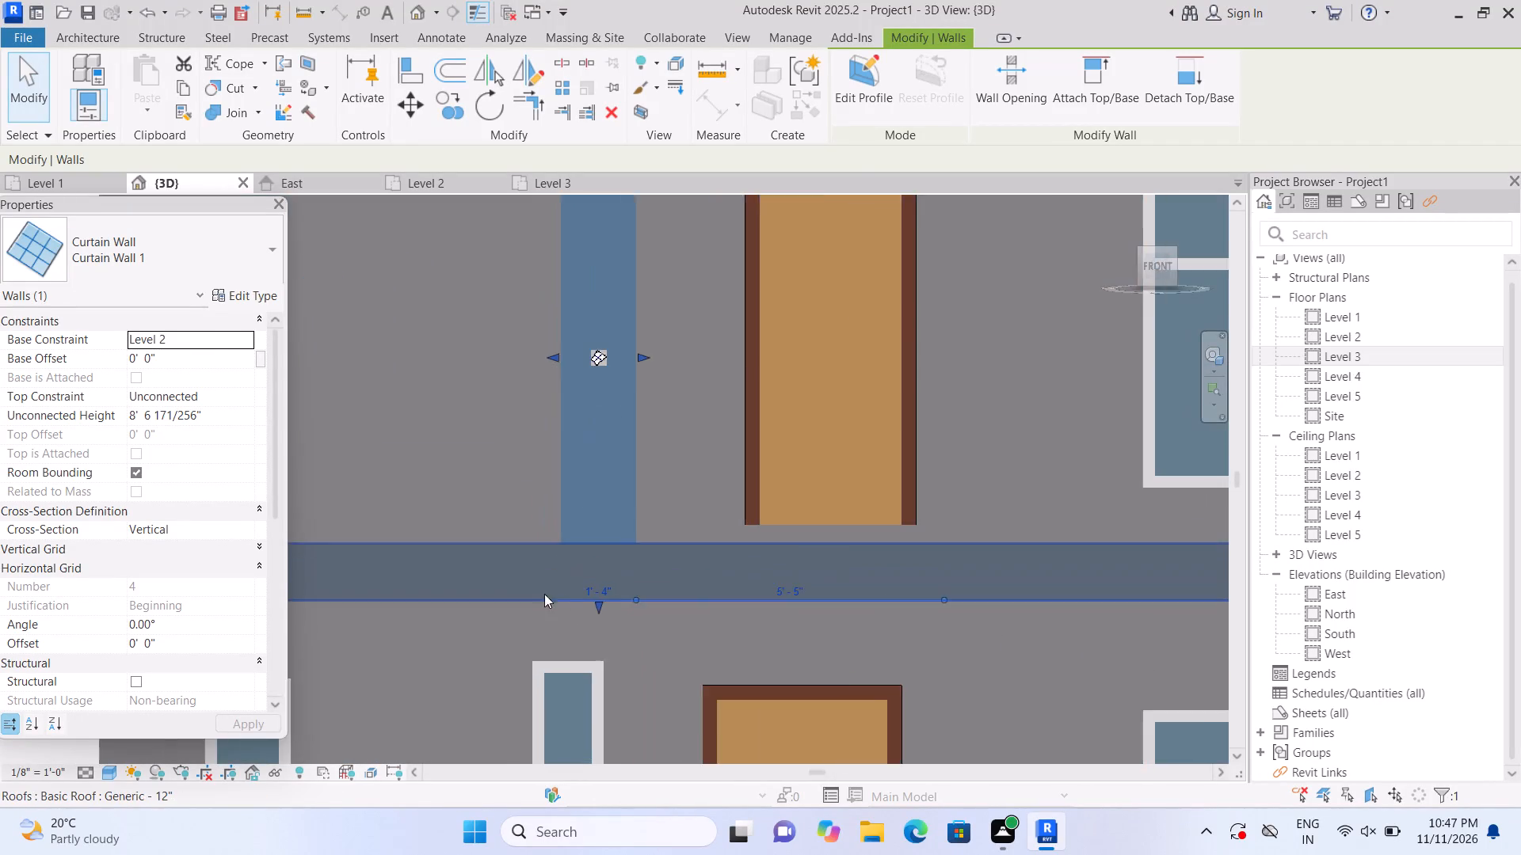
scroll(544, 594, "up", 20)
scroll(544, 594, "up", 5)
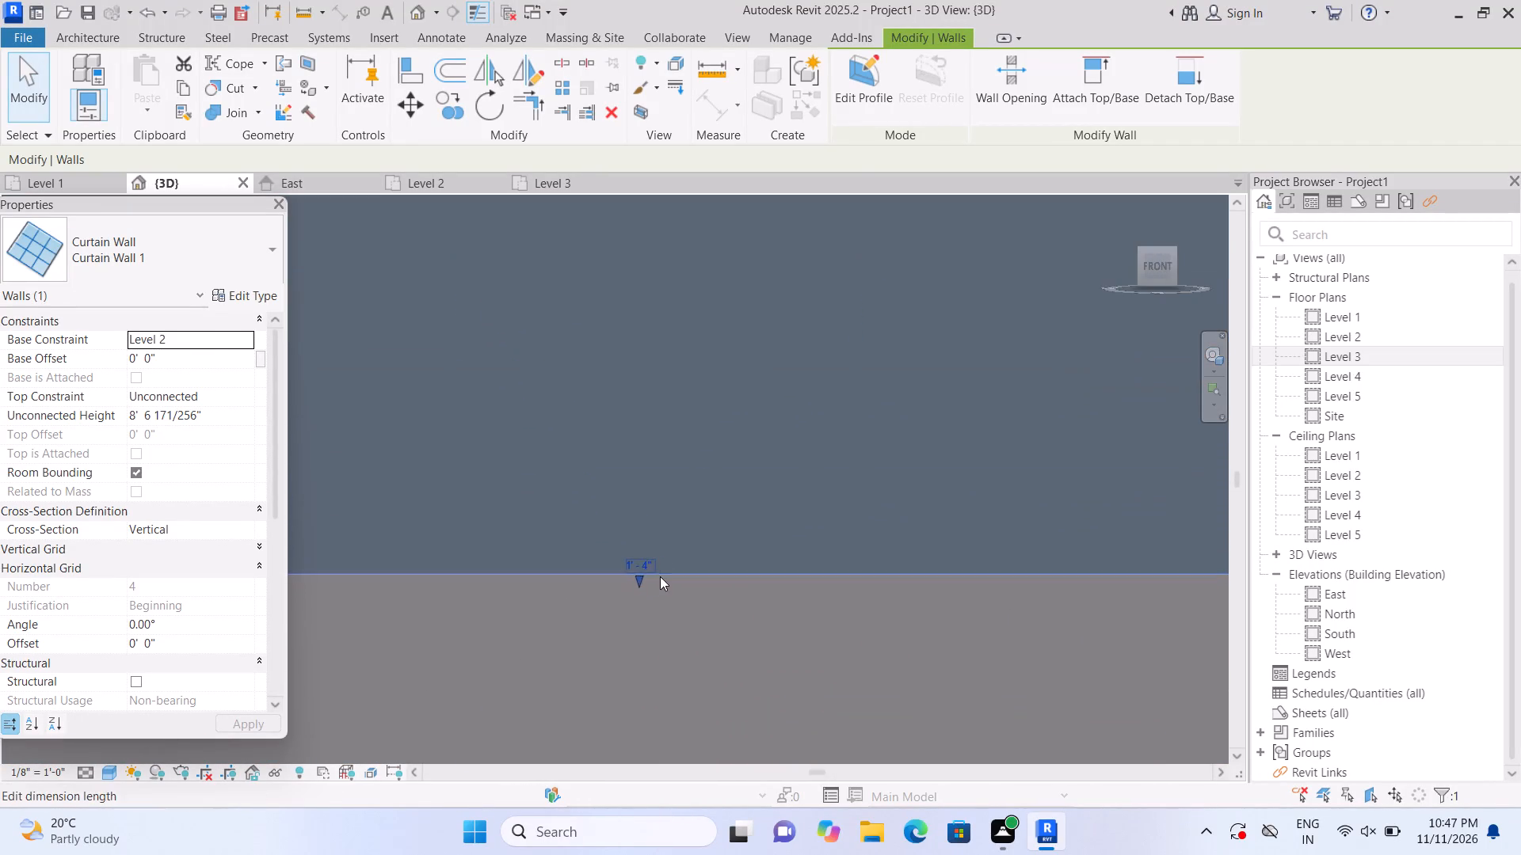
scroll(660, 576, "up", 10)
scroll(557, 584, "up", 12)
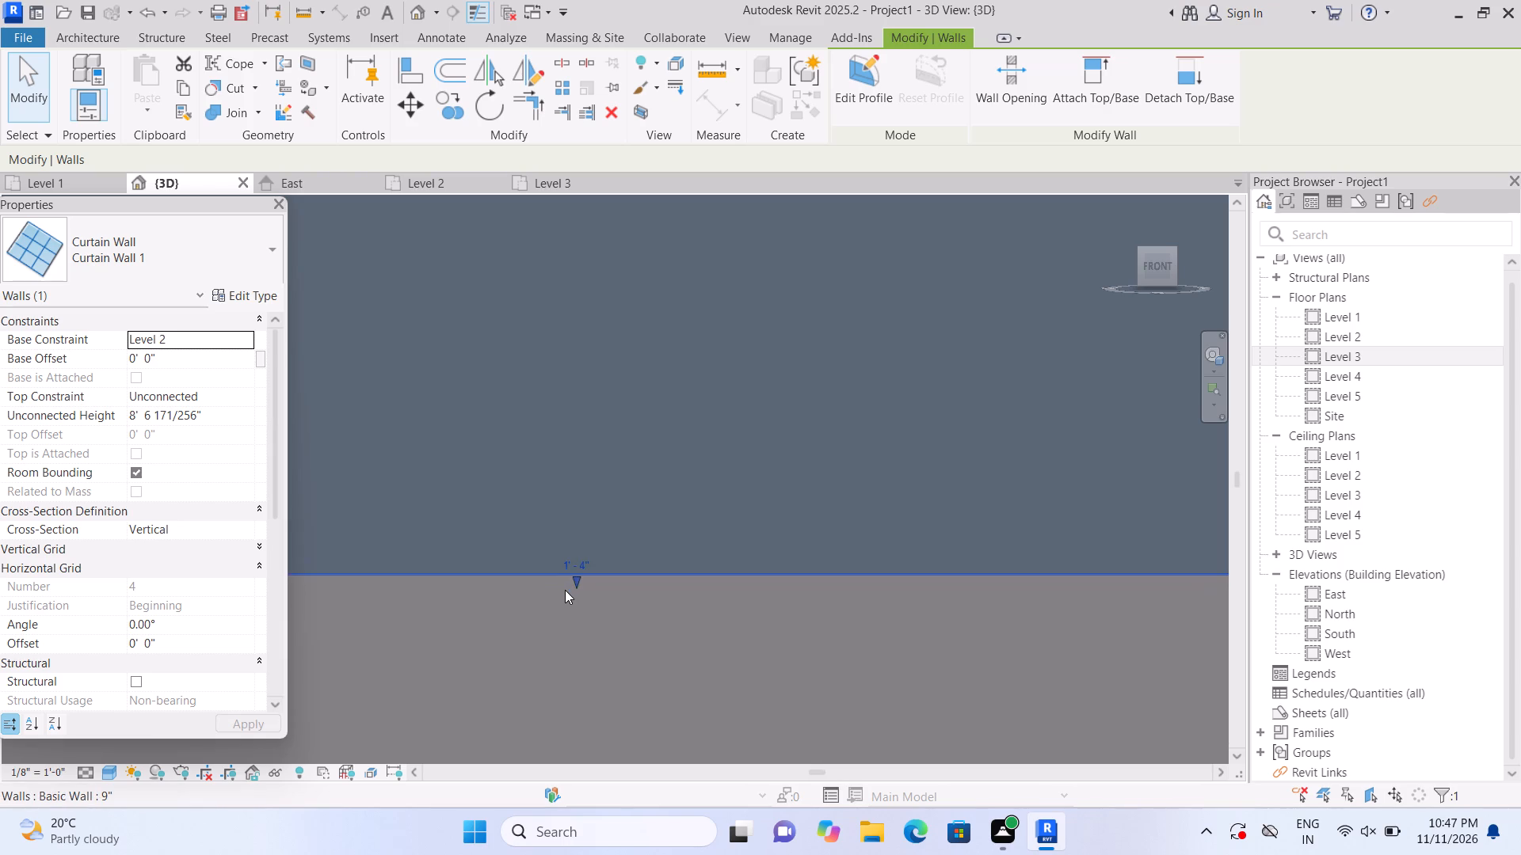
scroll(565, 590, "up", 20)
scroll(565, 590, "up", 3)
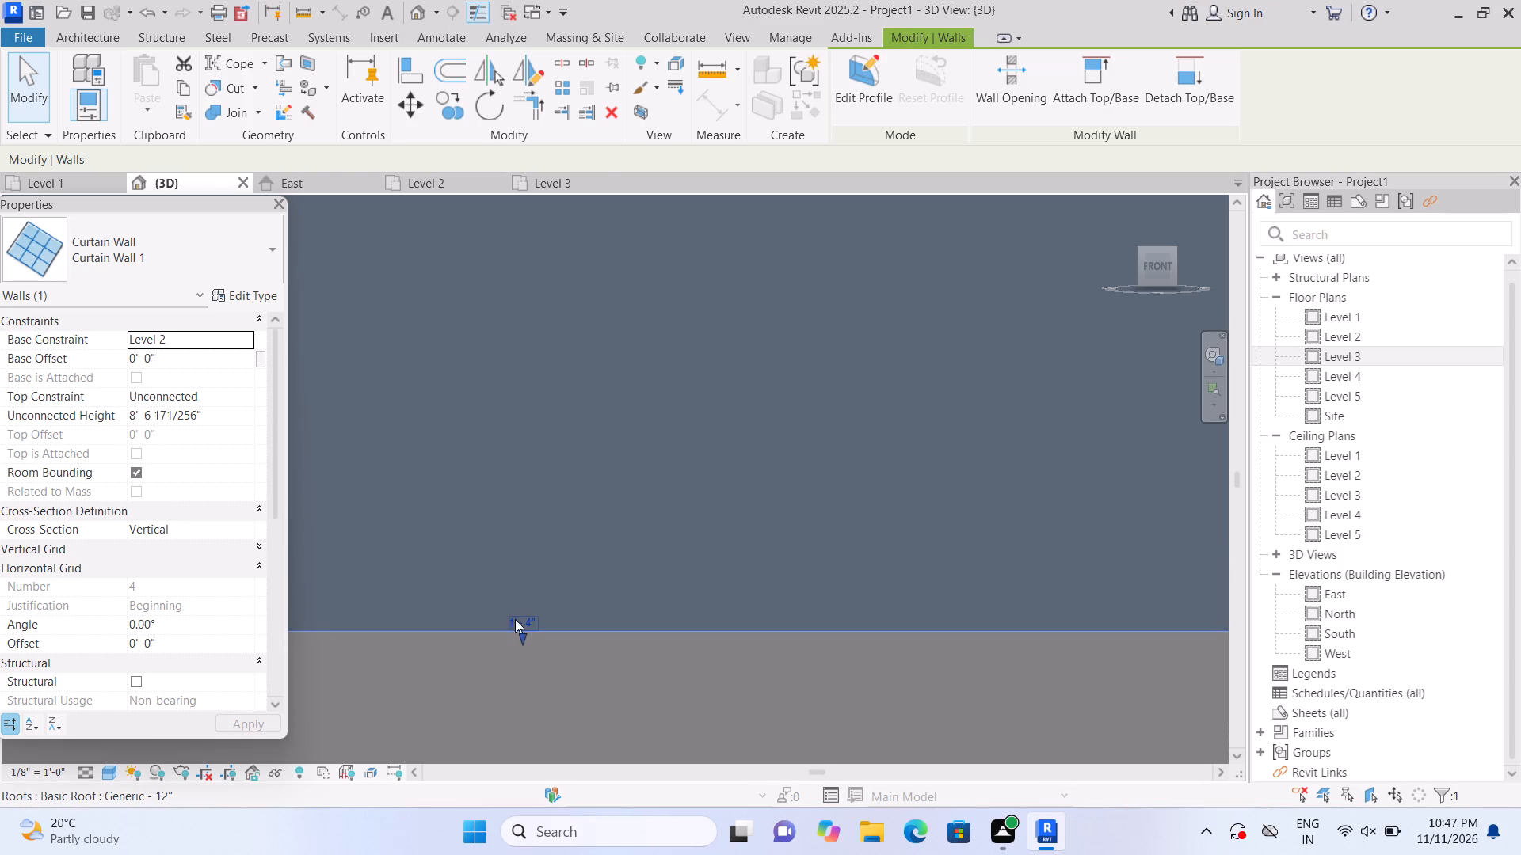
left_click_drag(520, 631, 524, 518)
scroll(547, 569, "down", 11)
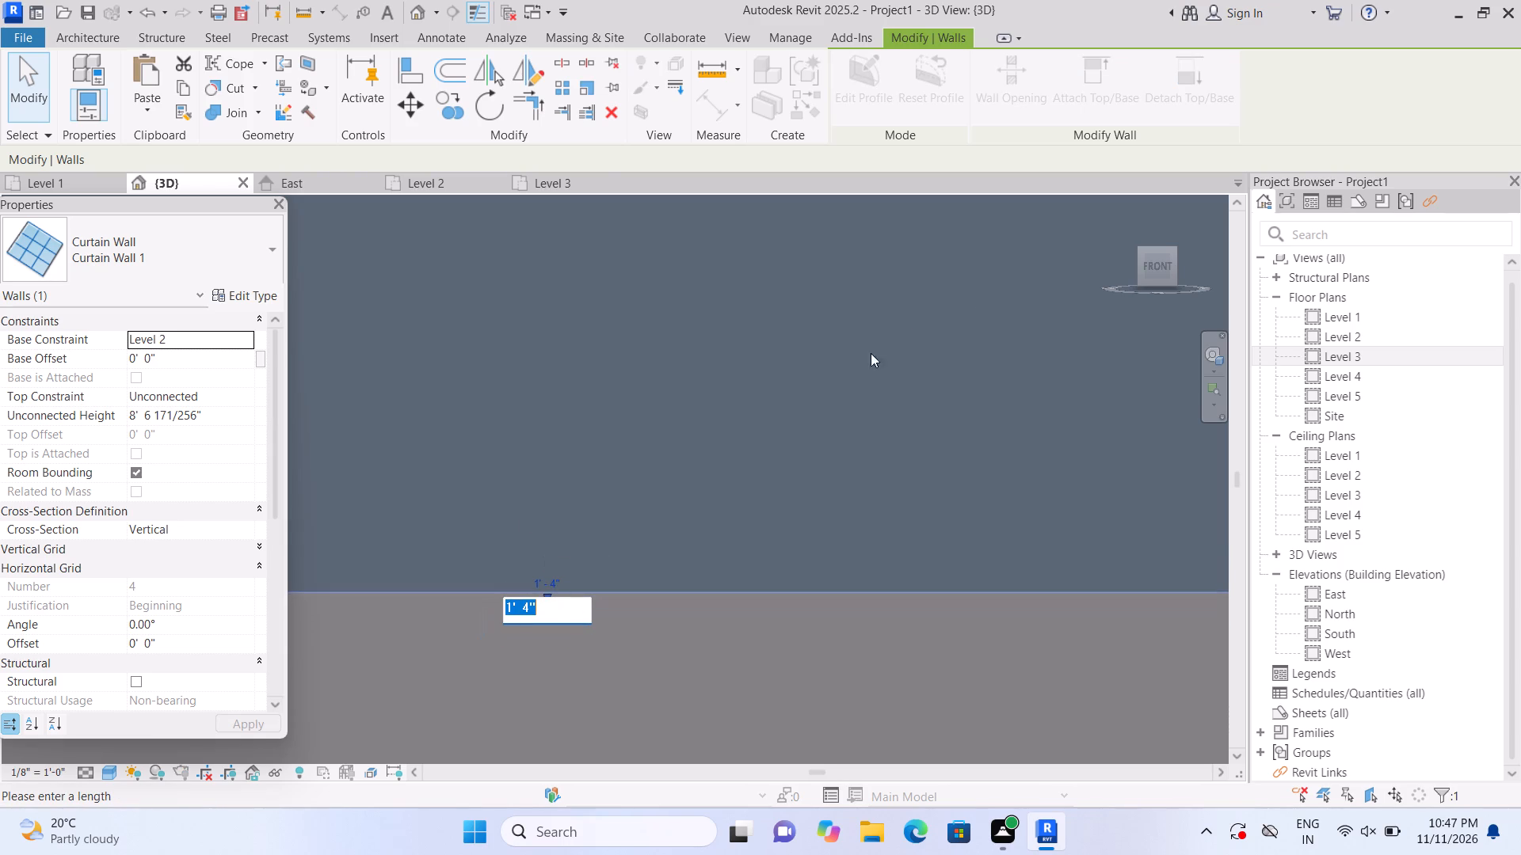
From an oblique 3D view, raise the base of the curtain wall beside the Level 2 door to a base offset of about 1'-8".
left_click(1123, 204)
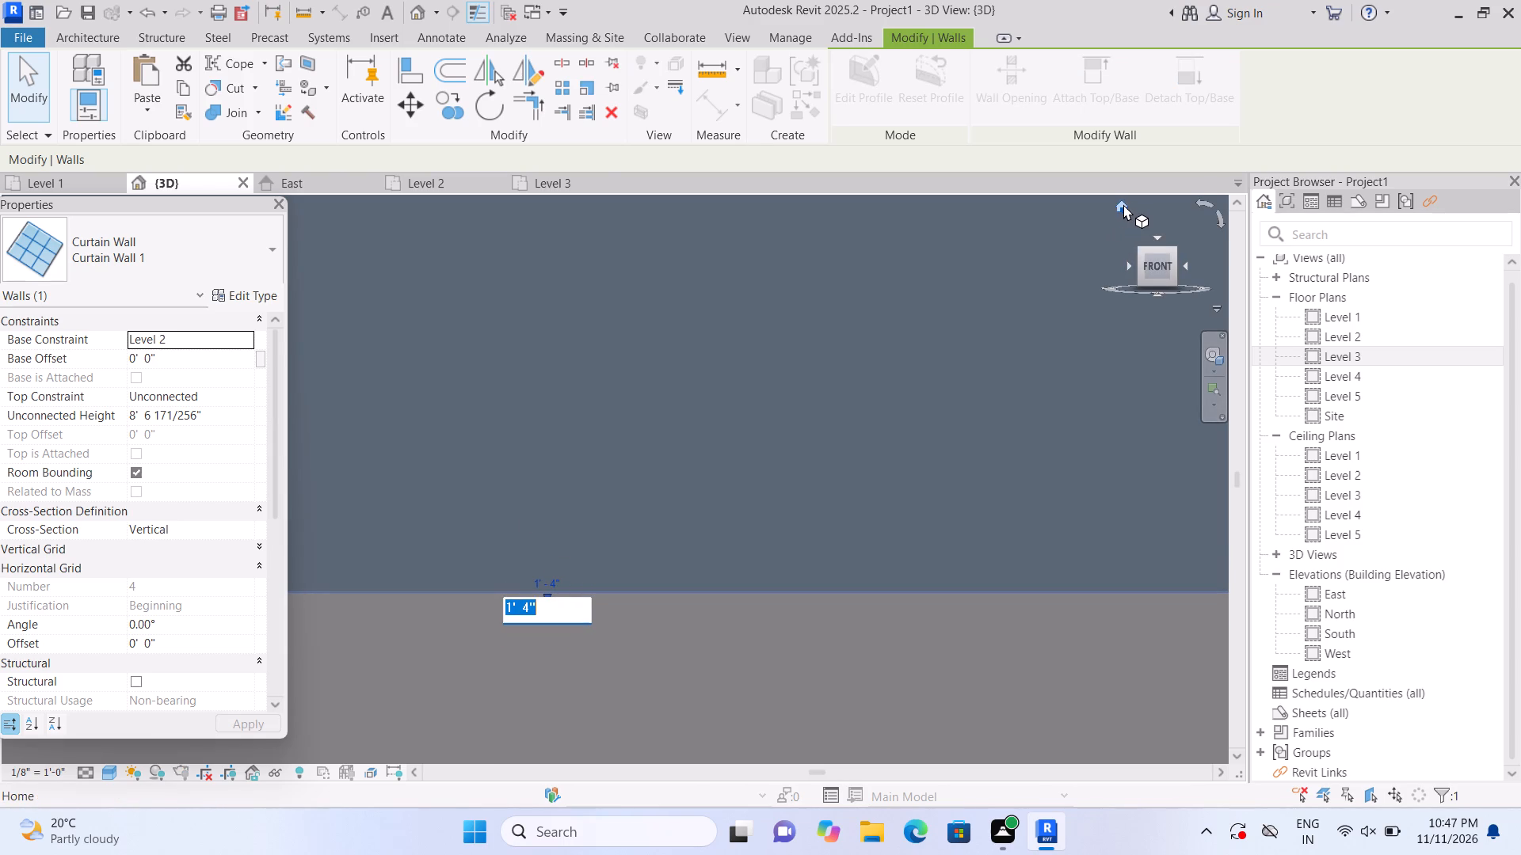
scroll(359, 579, "up", 4)
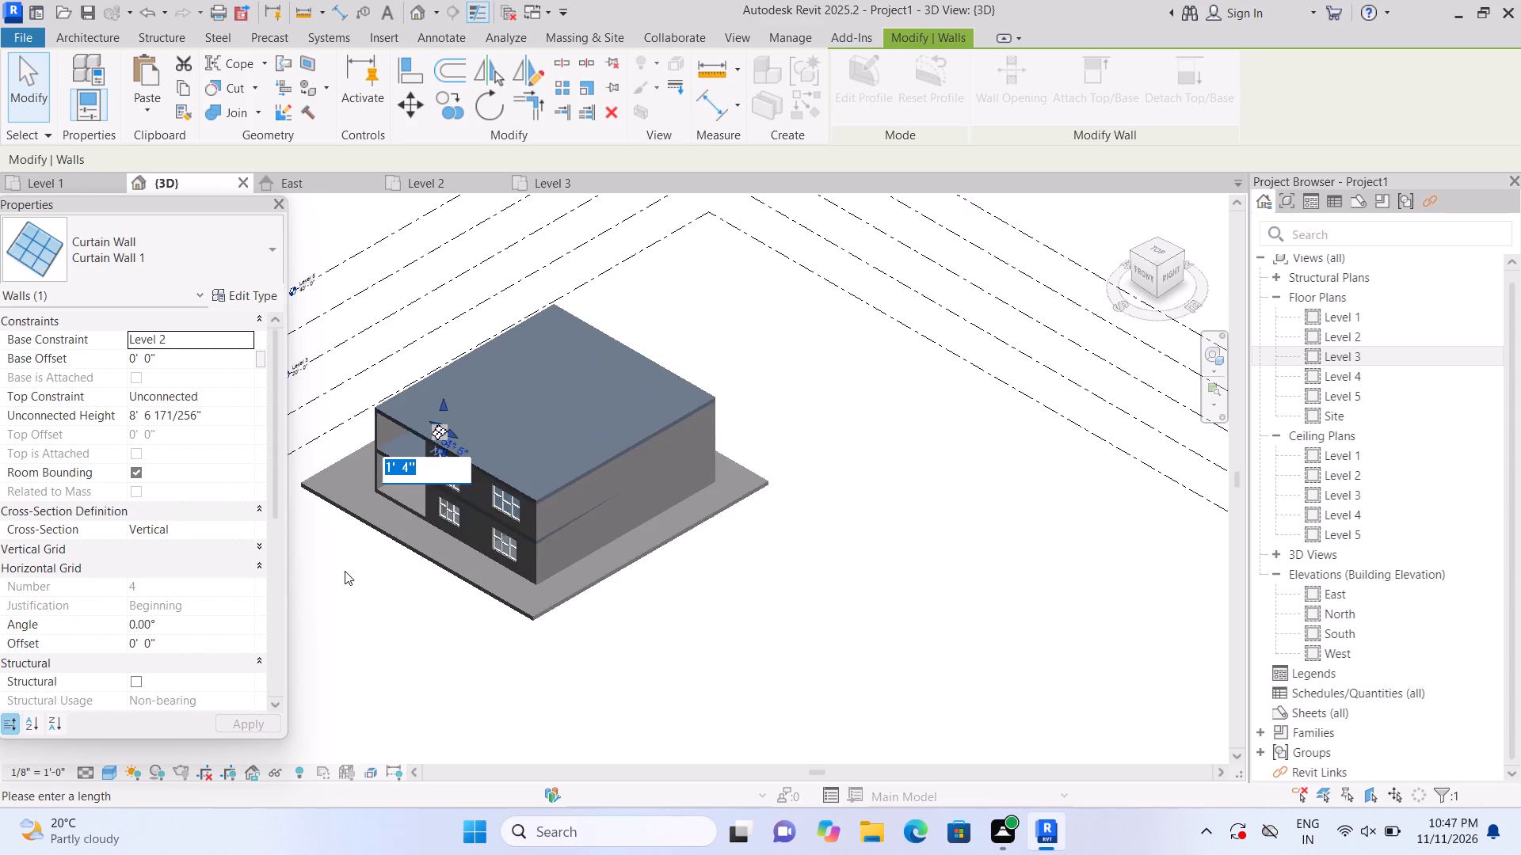
scroll(345, 571, "up", 2)
middle_click_drag(296, 740, 394, 496)
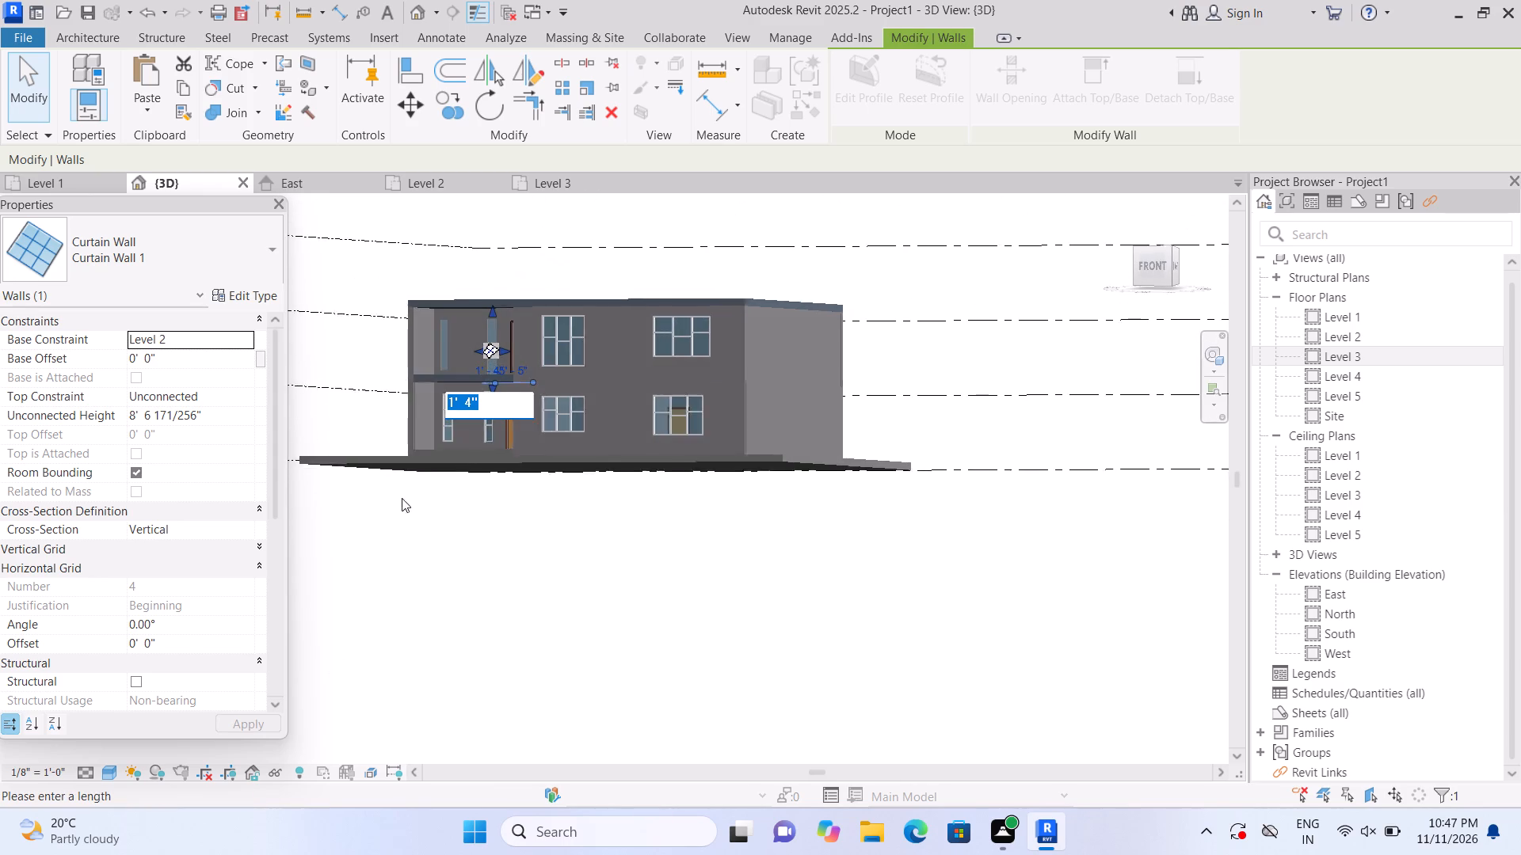
scroll(440, 391, "up", 10)
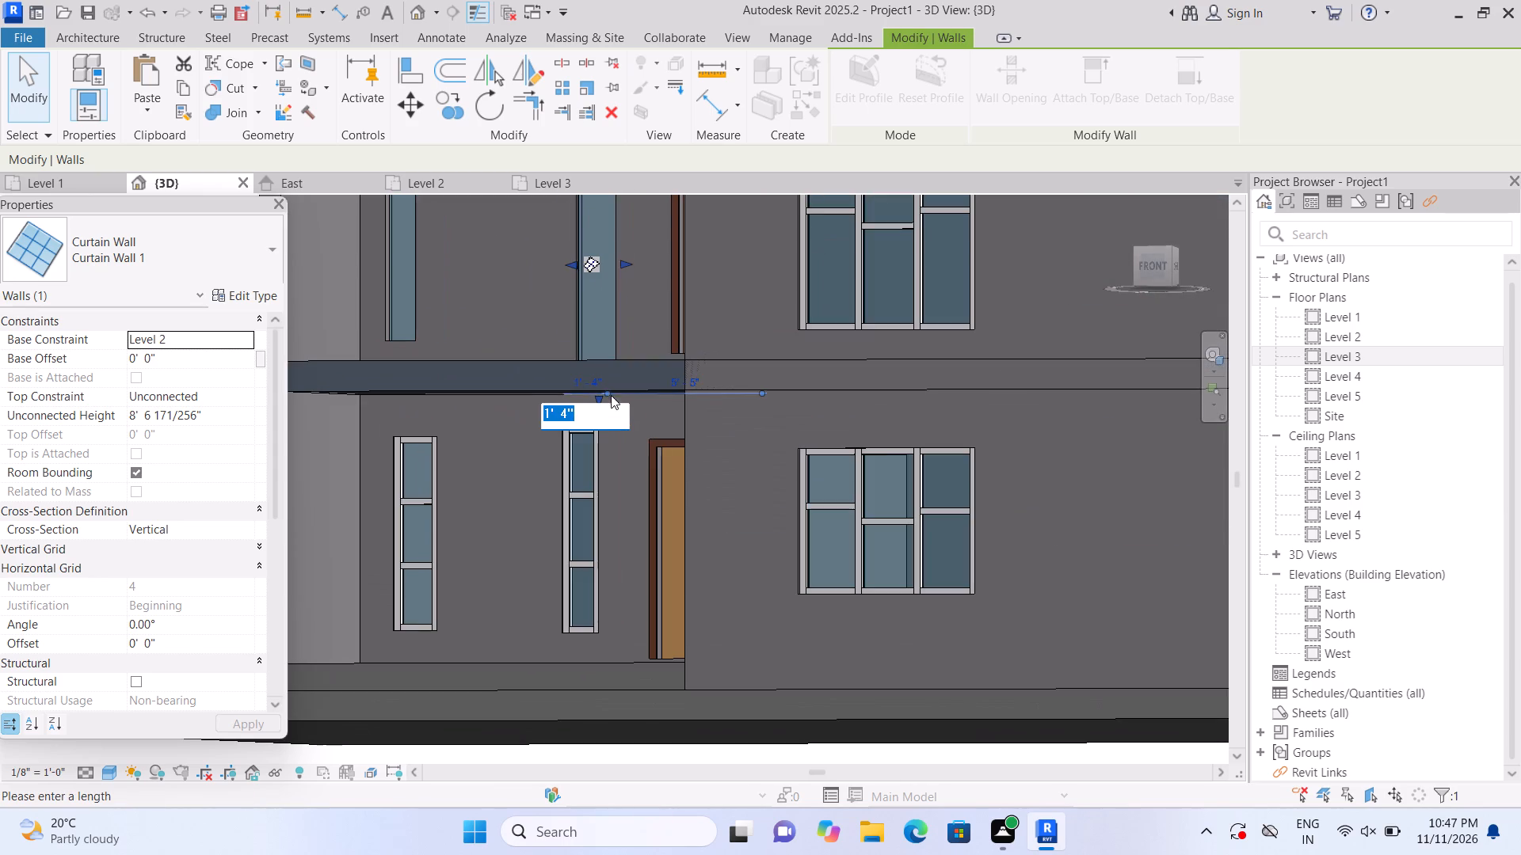
scroll(593, 395, "up", 8)
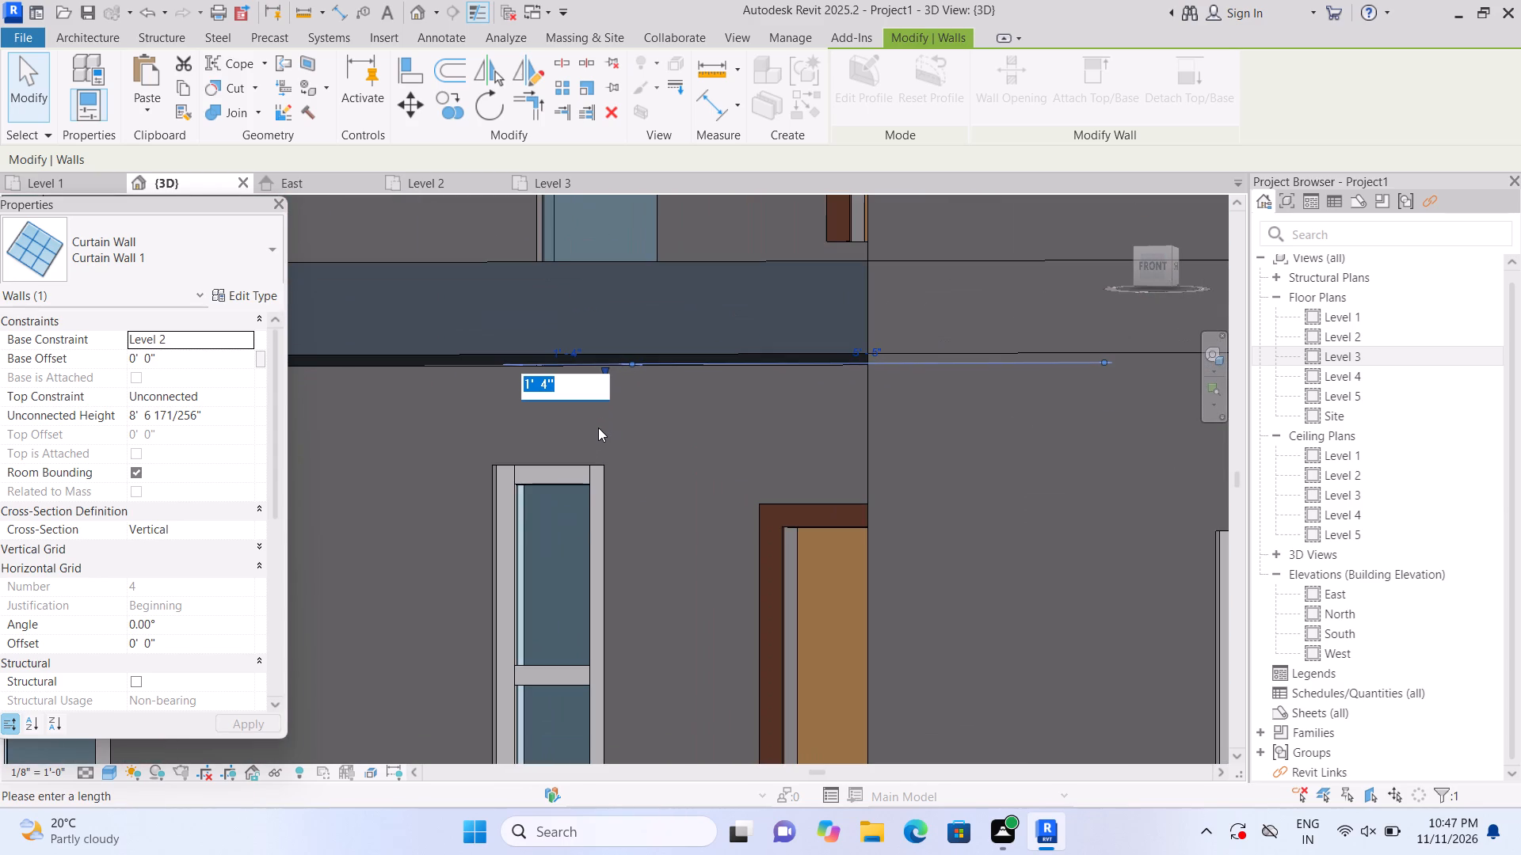
key("Escape")
scroll(591, 368, "up", 3)
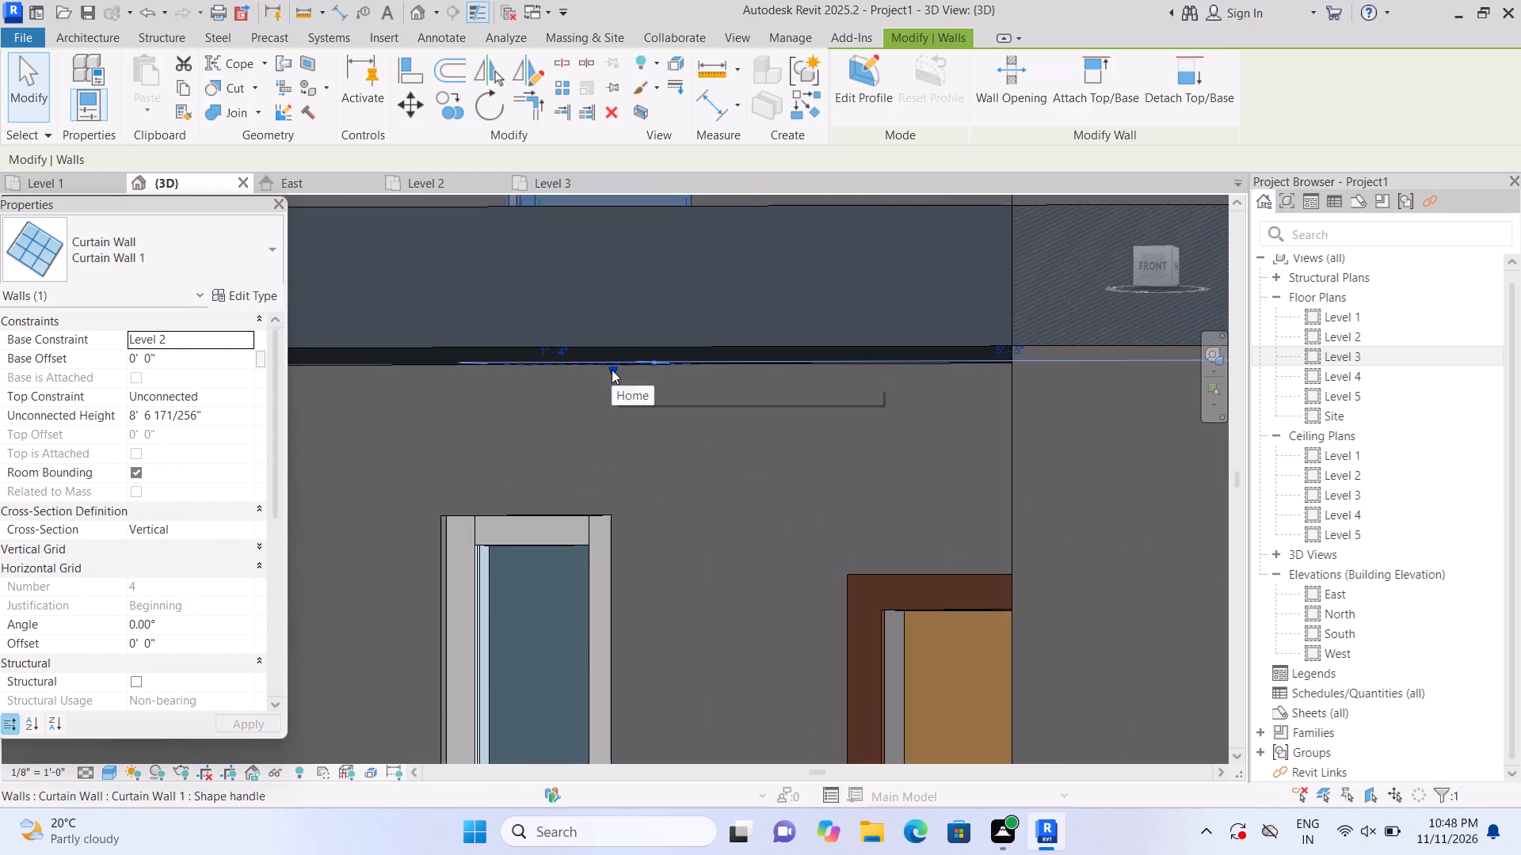
left_click_drag(612, 370, 623, 227)
scroll(635, 309, "down", 5)
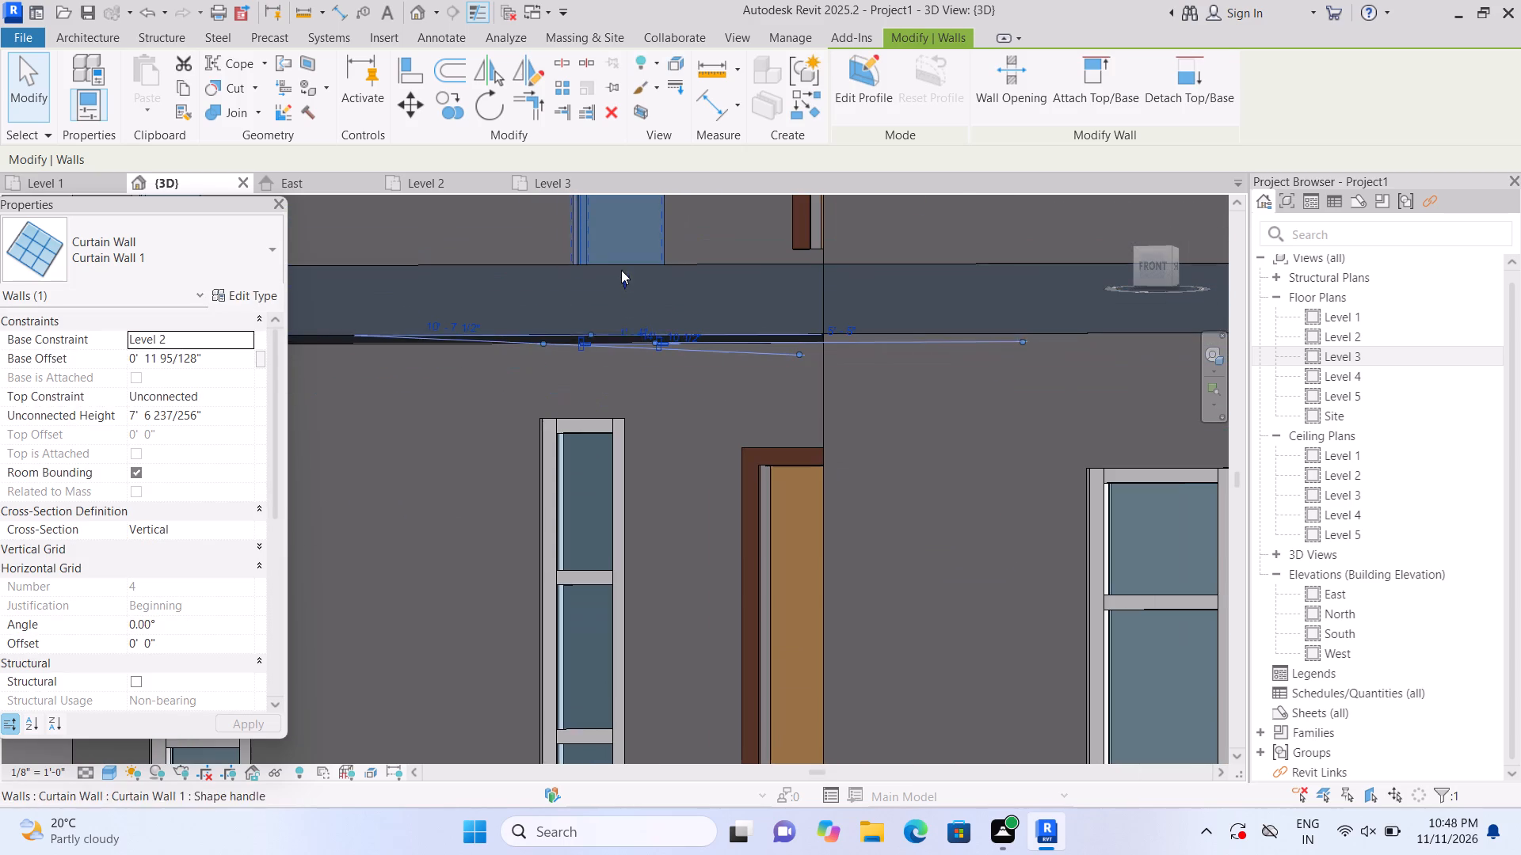
left_click_drag(626, 278, 631, 228)
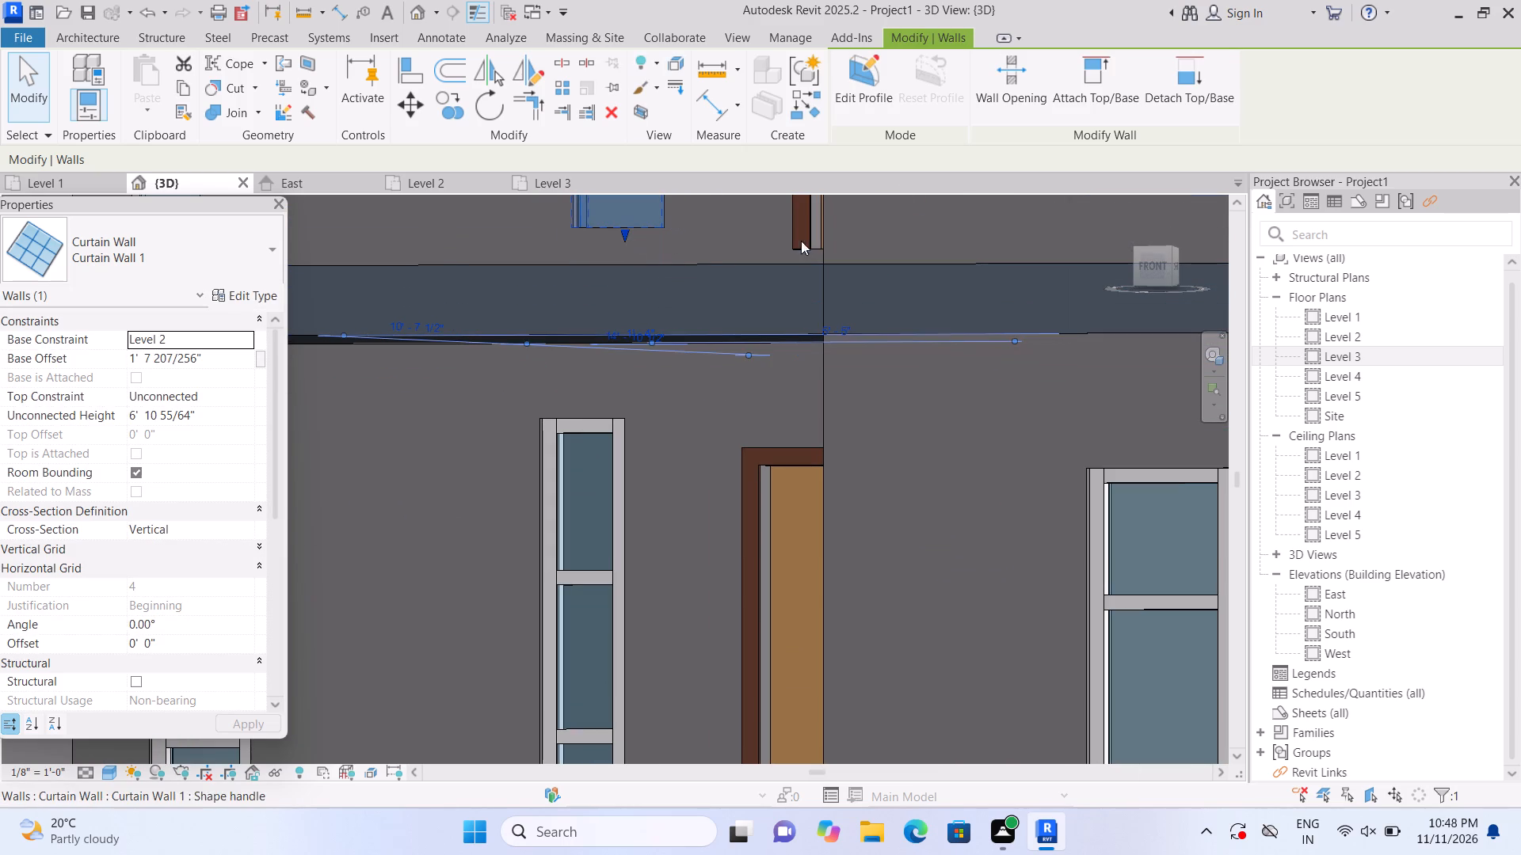
From the front view, fine-tune the base of the curtain wall beside the Level 2 door to an offset of about 1'-11".
left_click(1147, 272)
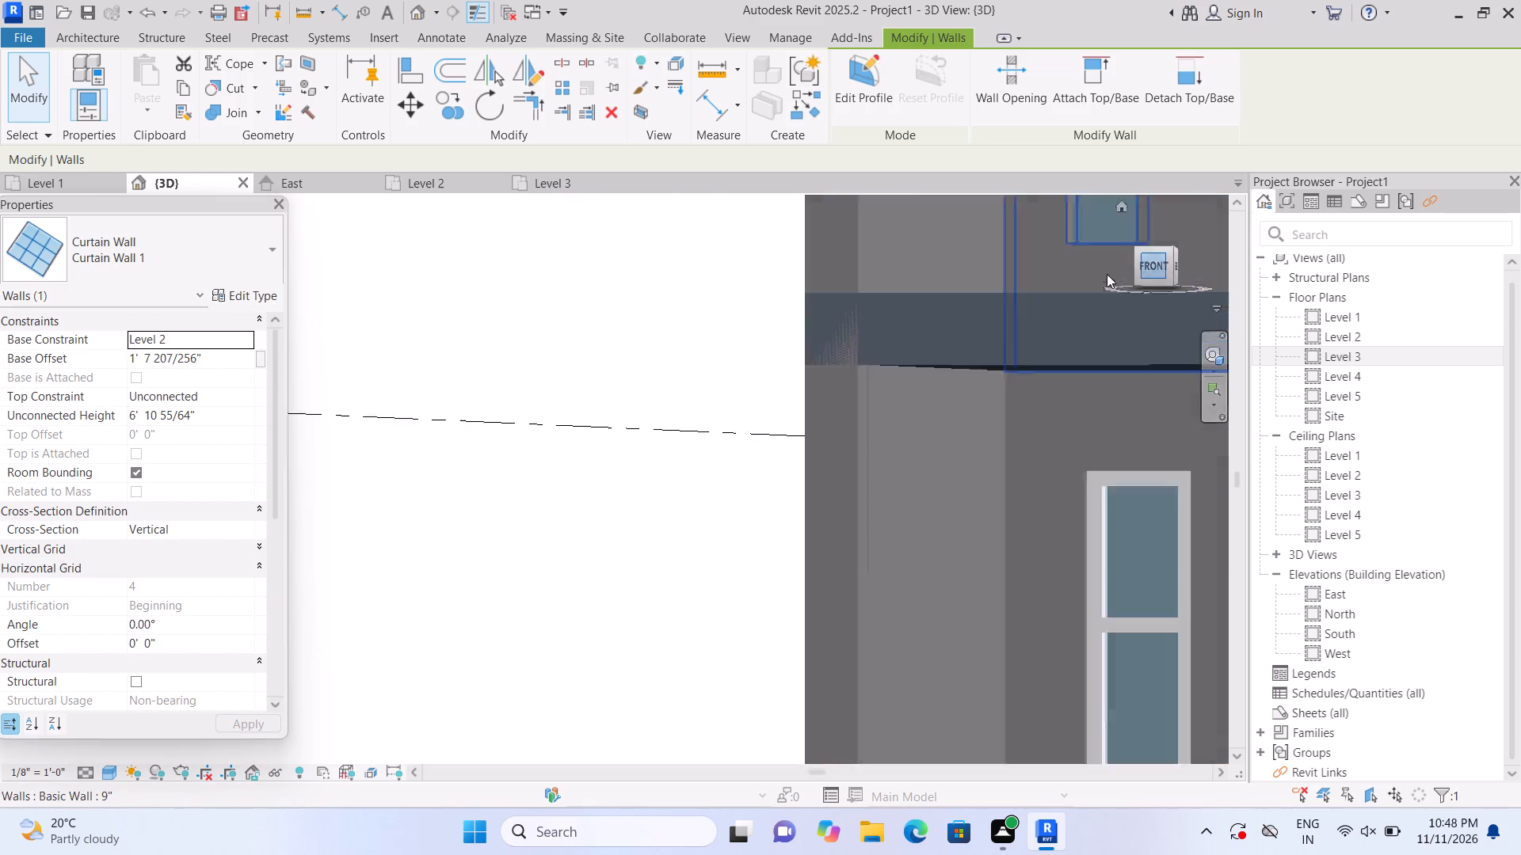
scroll(611, 386, "down", 9)
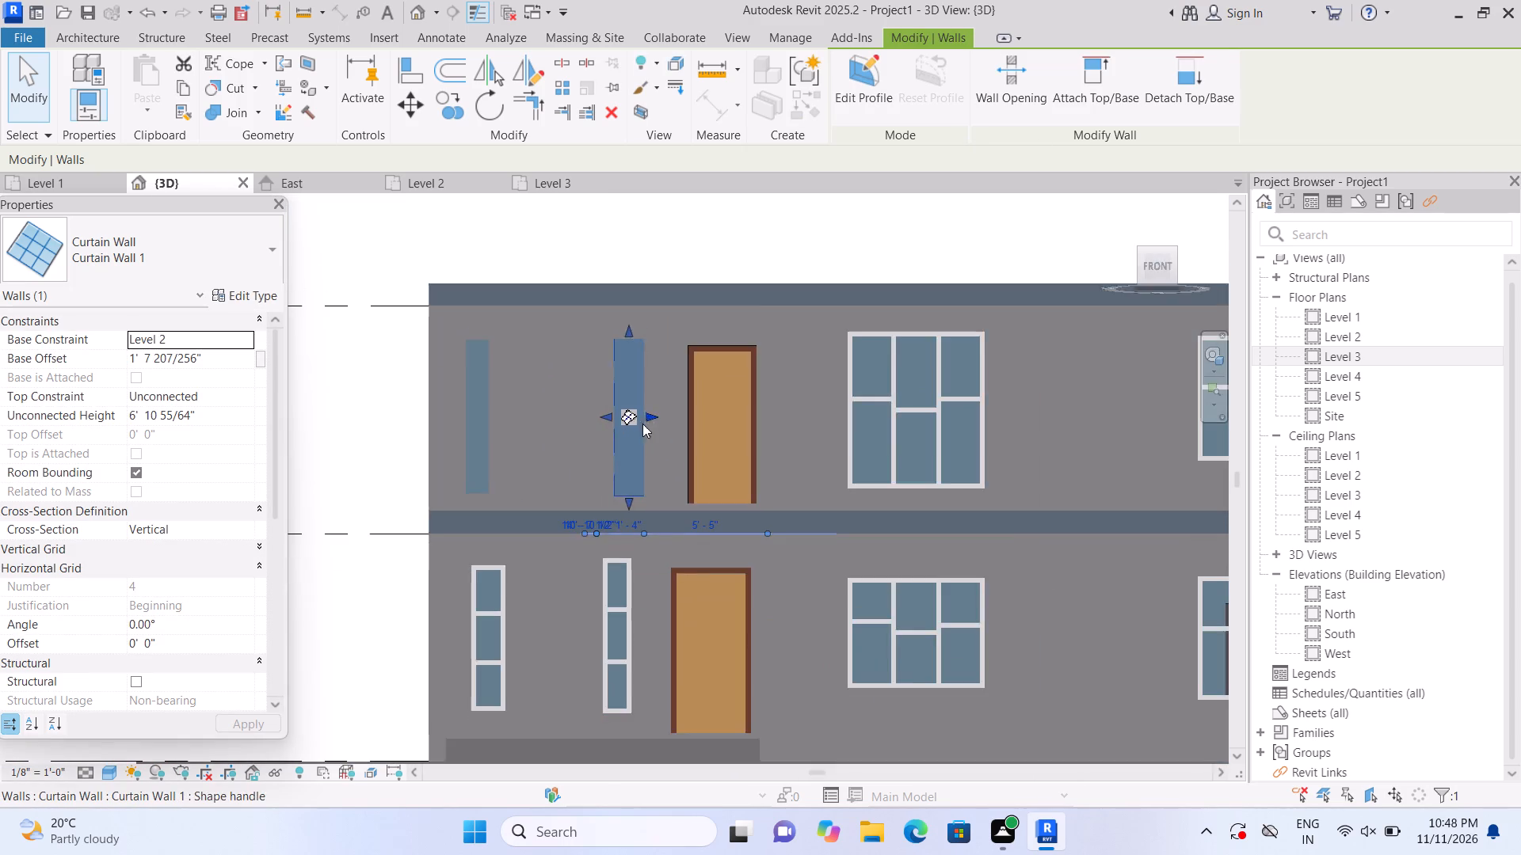
scroll(610, 499, "up", 4)
left_click_drag(646, 500, 646, 500)
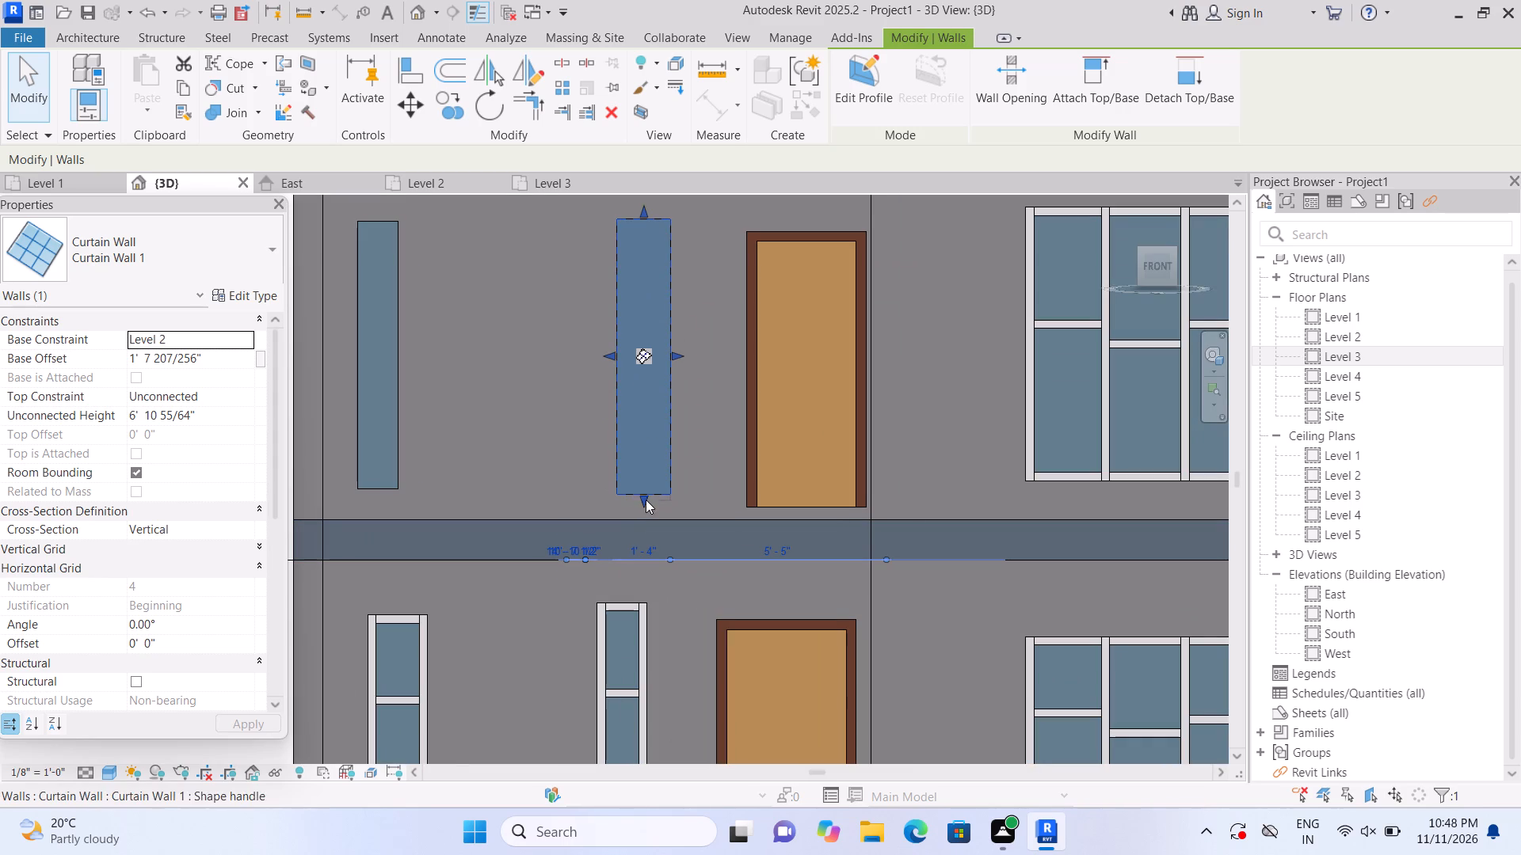
left_click_drag(646, 500, 643, 484)
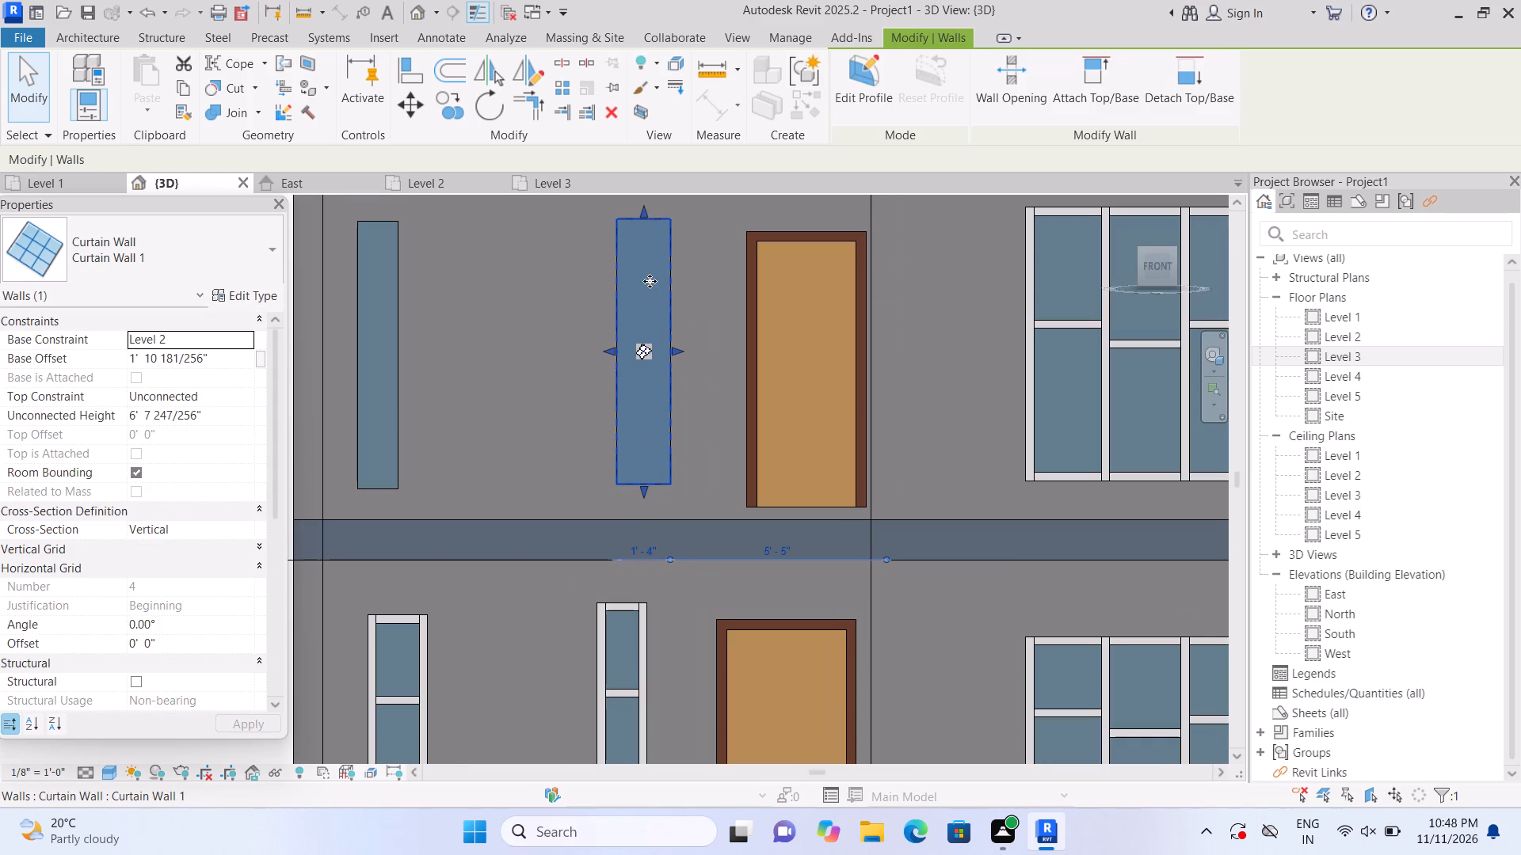
Add two horizontal curtain grid lines to each of the two narrow Level 2 curtain walls, dividing each into three equal panels.
scroll(575, 348, "down", 4)
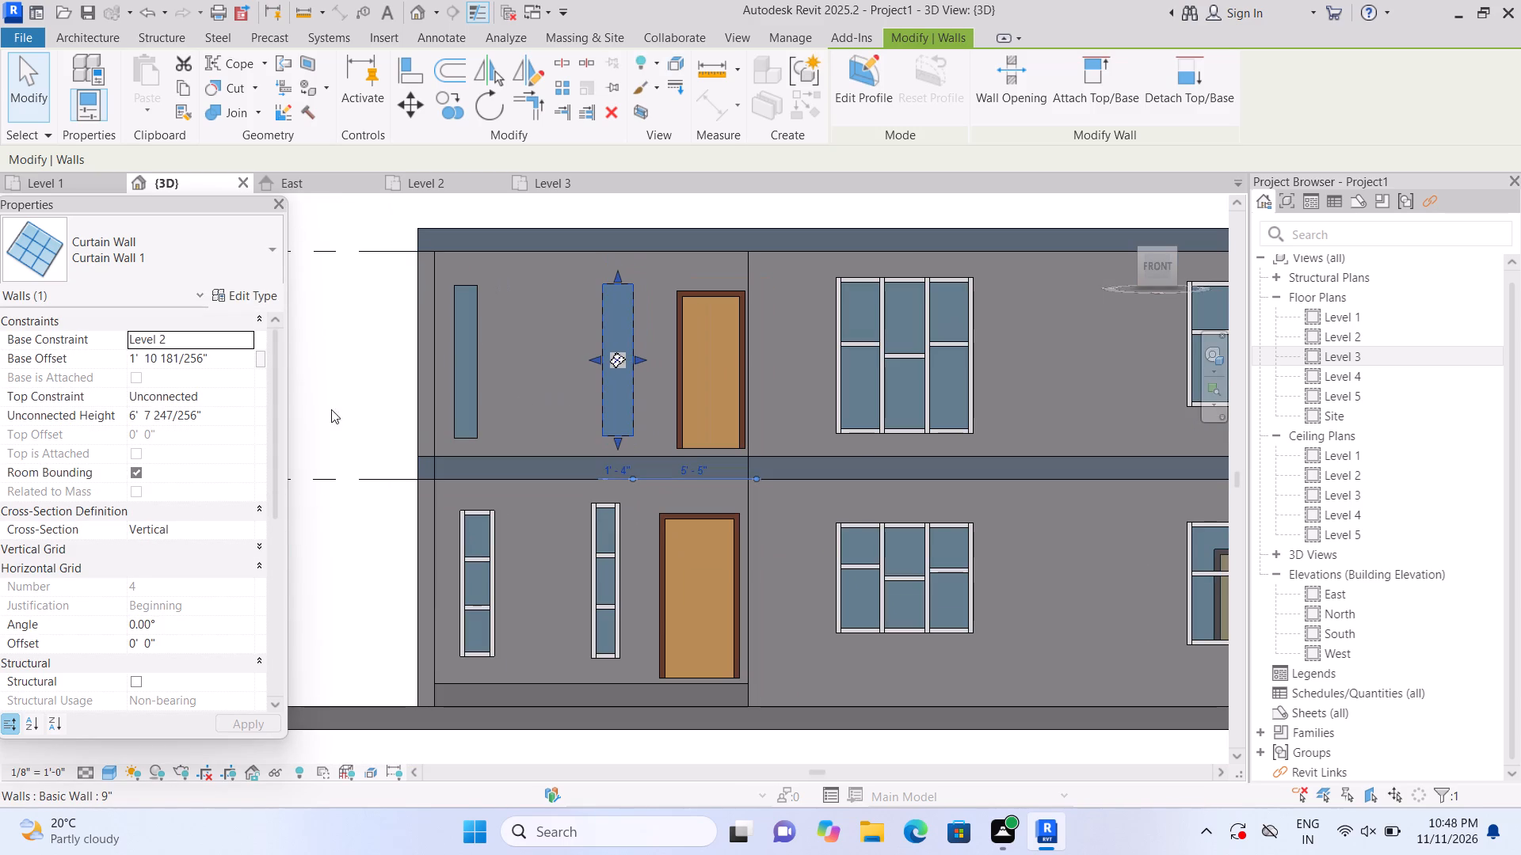
left_click(355, 395)
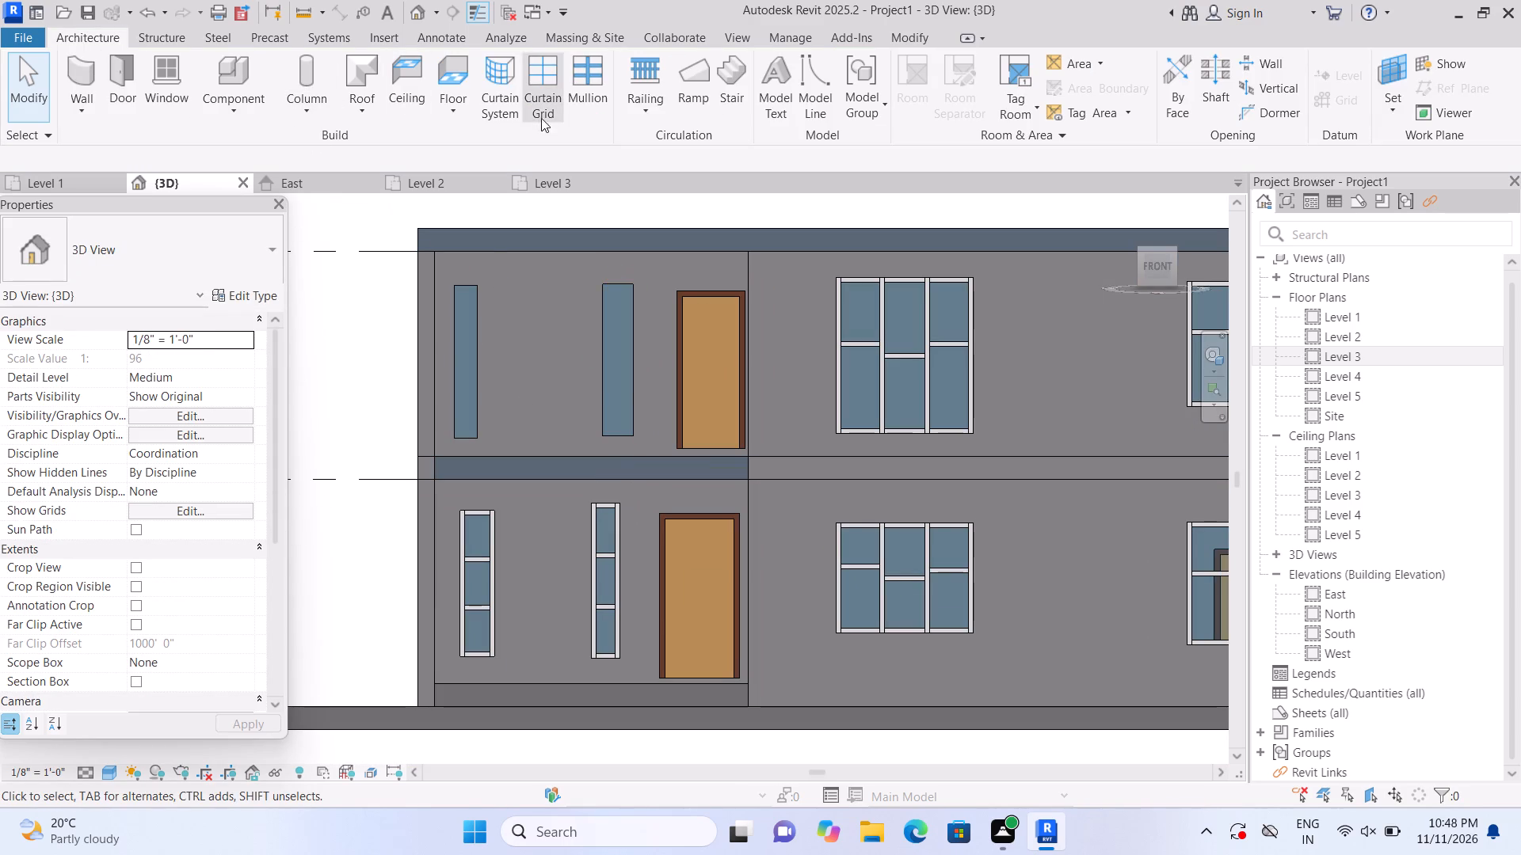
left_click(547, 107)
scroll(516, 322, "up", 1)
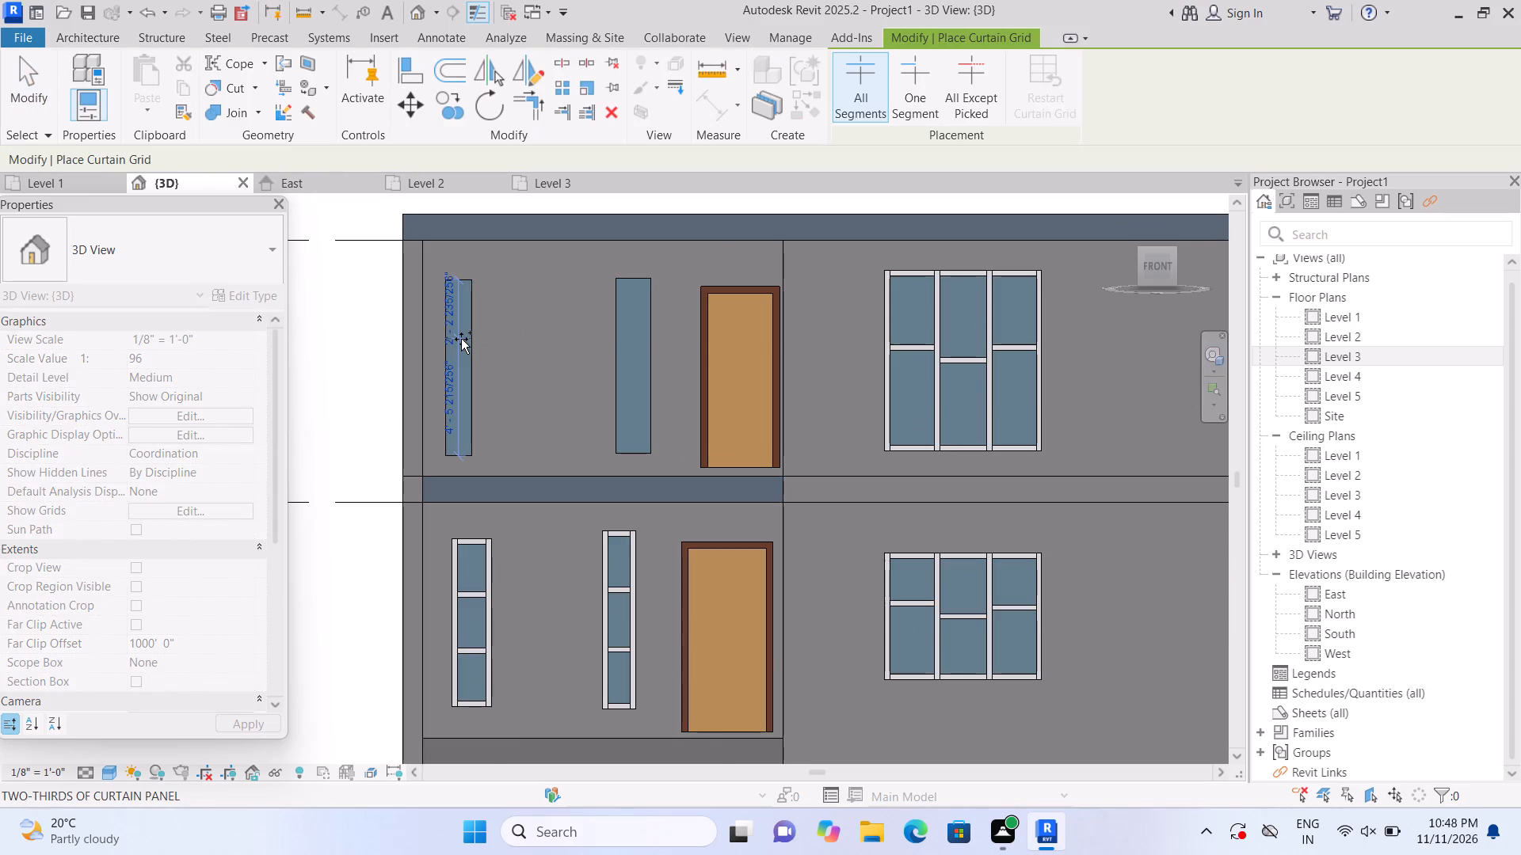
scroll(459, 338, "up", 4)
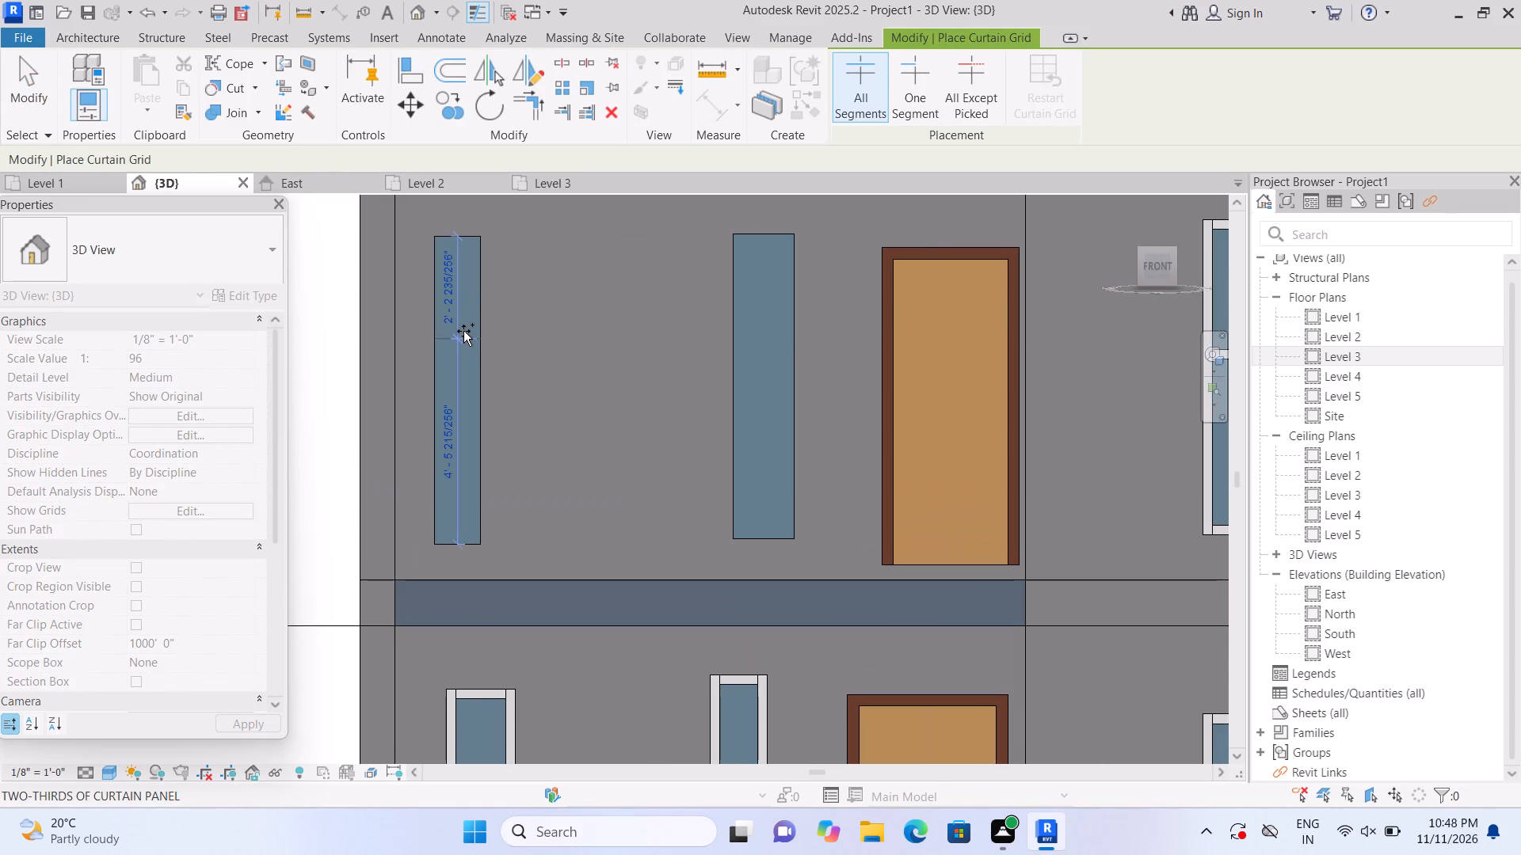
left_click(463, 331)
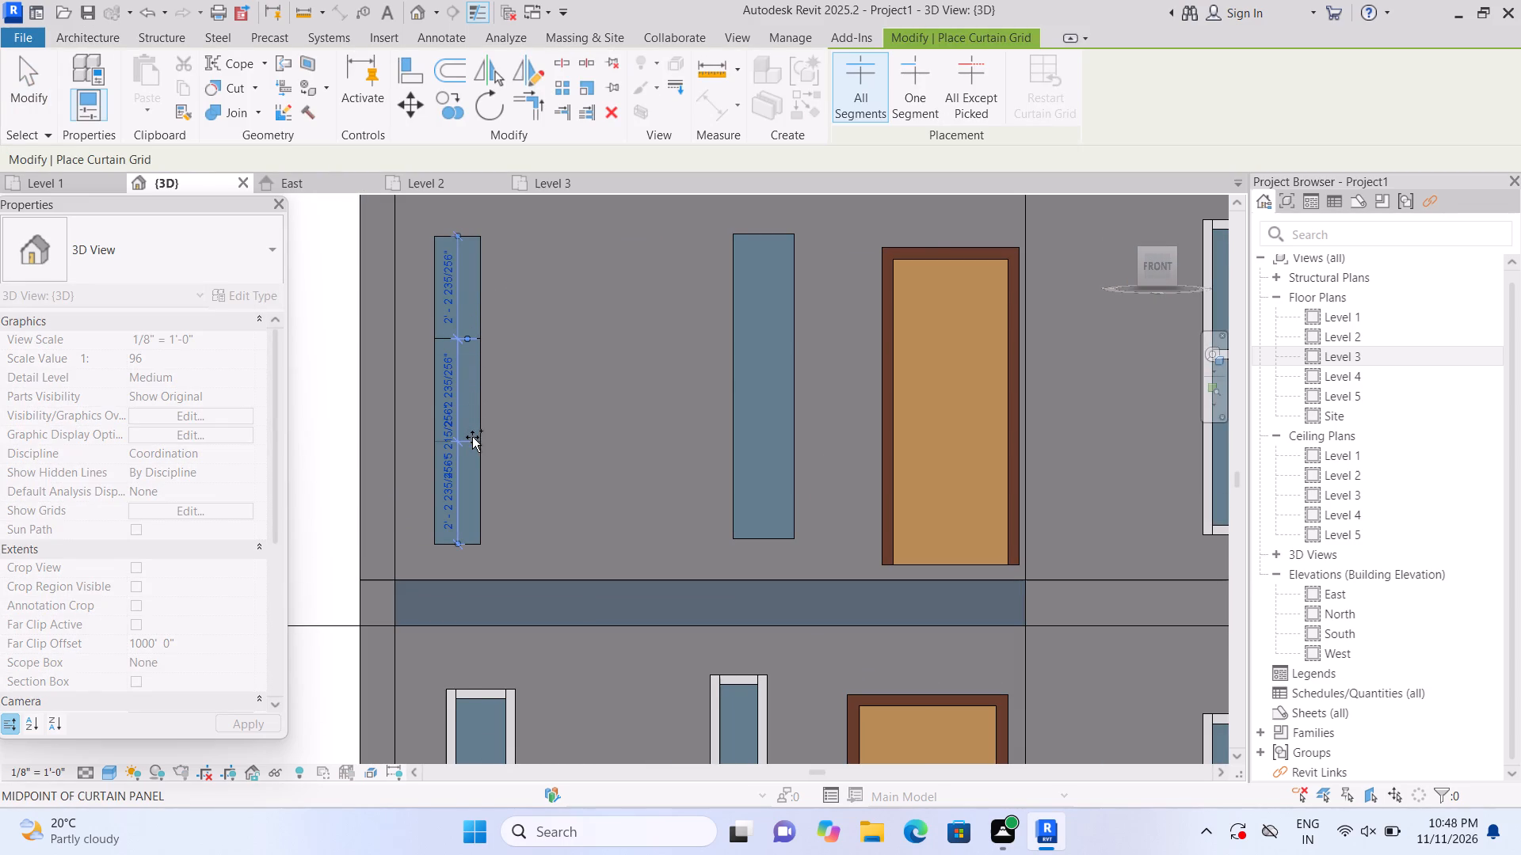
left_click(472, 437)
left_click(760, 336)
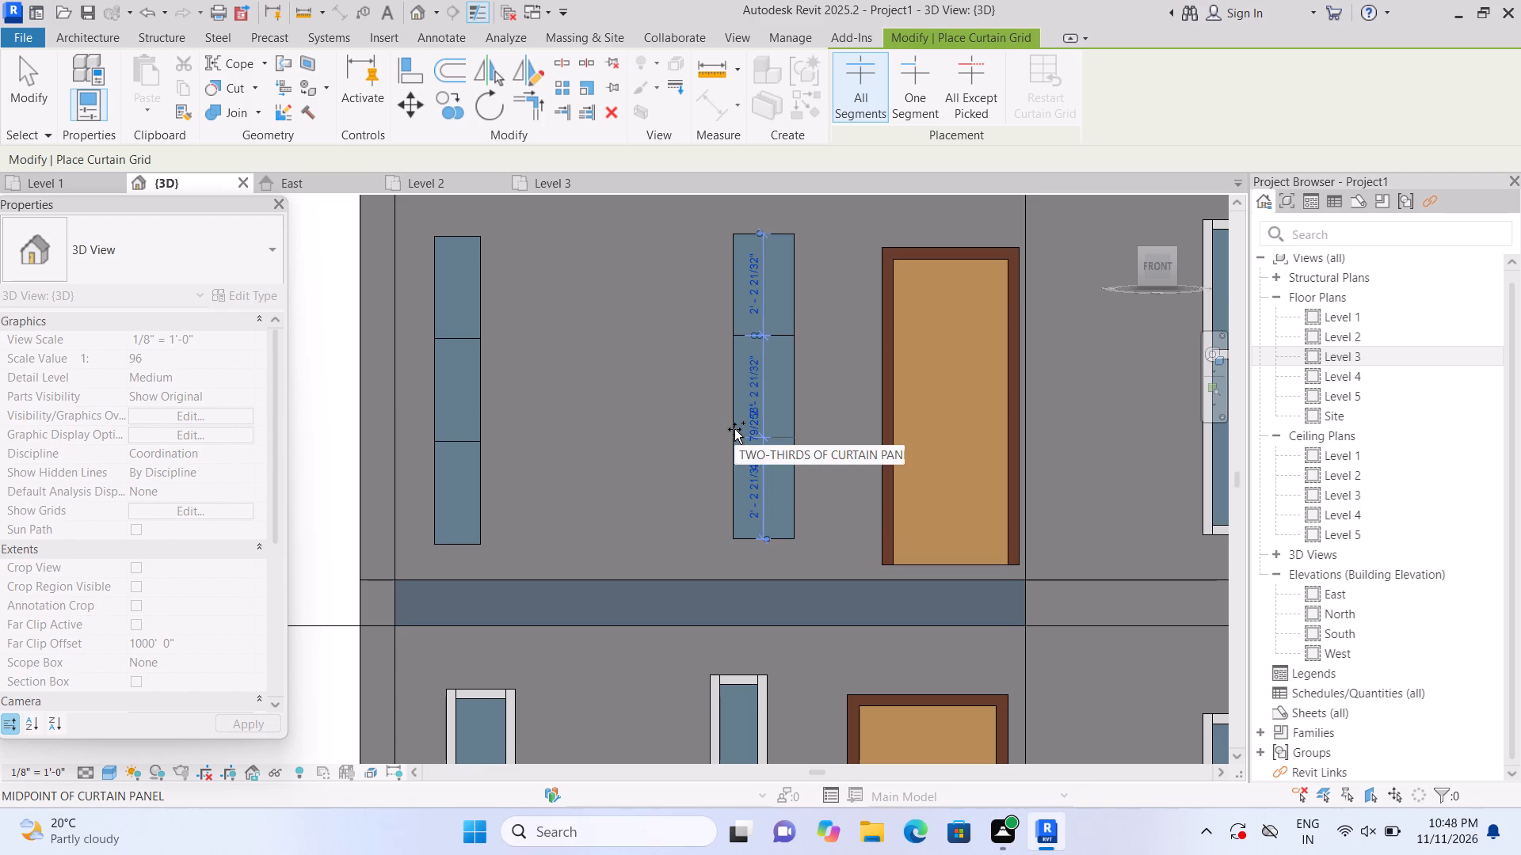
left_click(734, 429)
Place 2.5" x 5" rectangular mullions on all borders and both grid lines of the narrow curtain wall beside the Level 2 door.
left_click(106, 44)
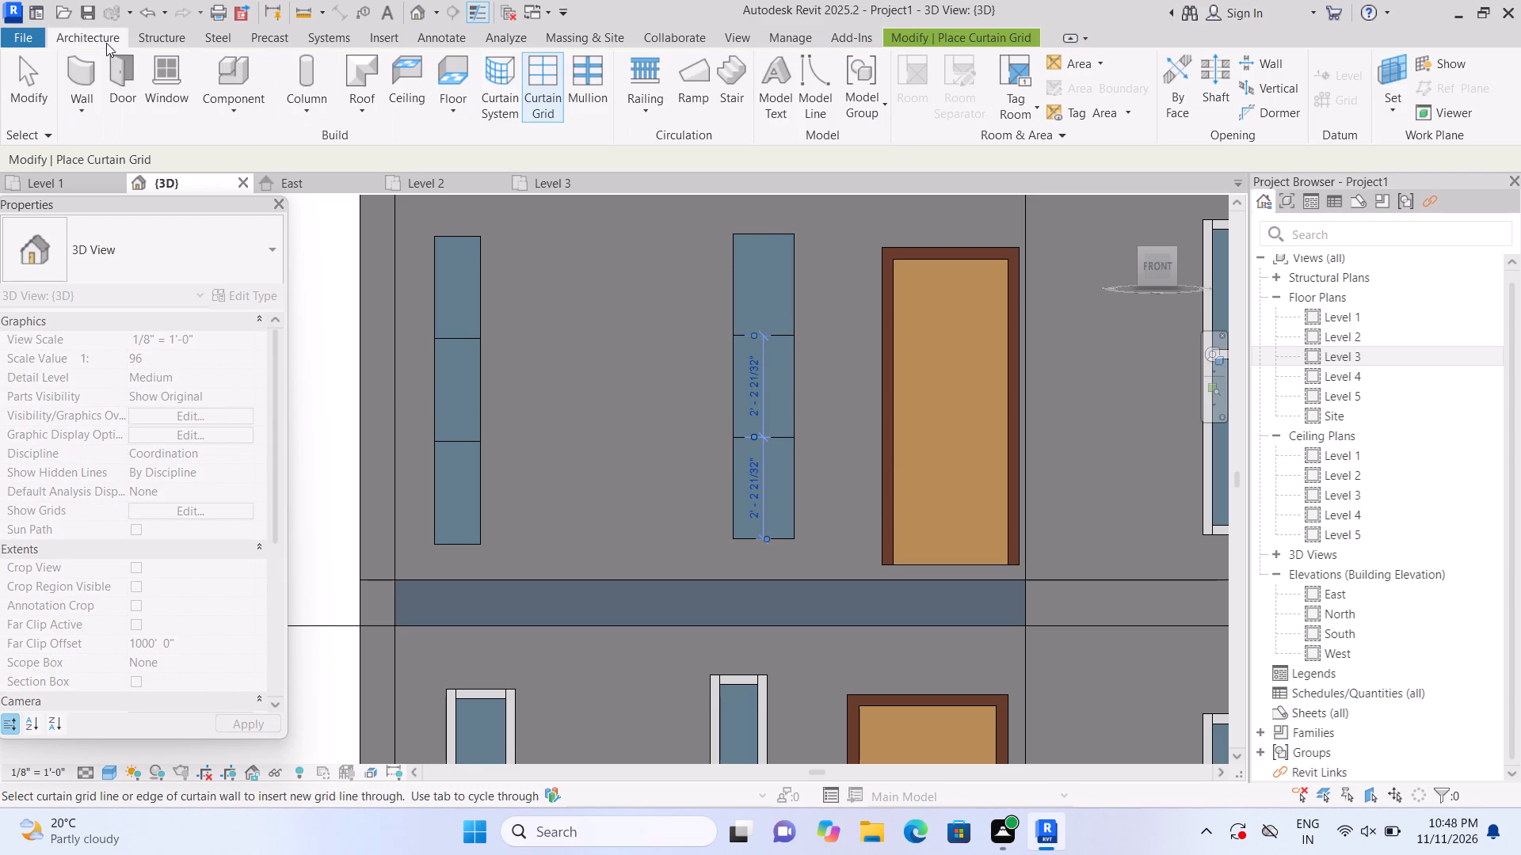
left_click(583, 112)
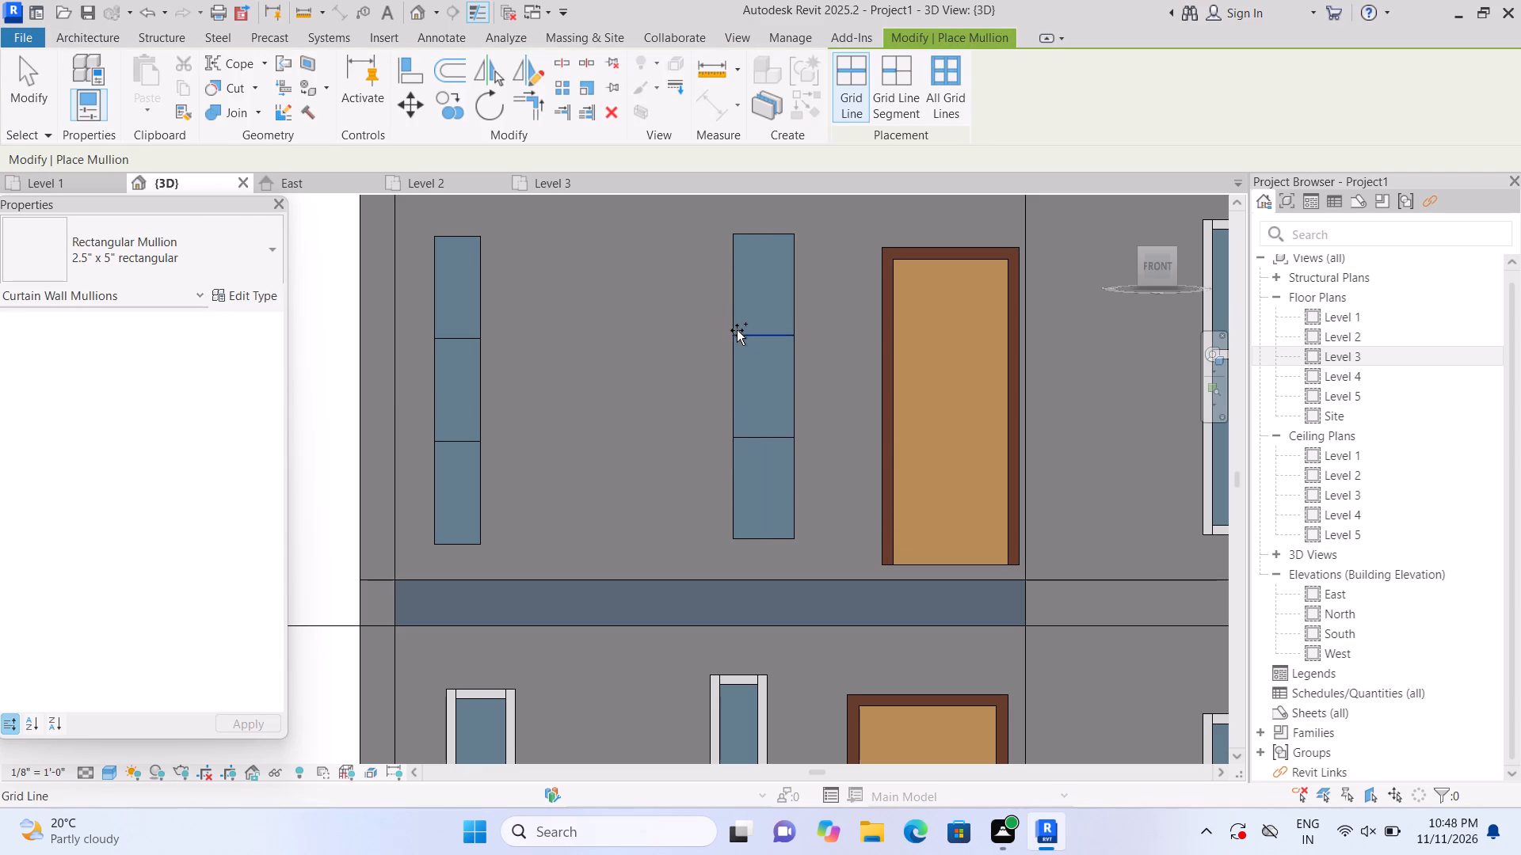
left_click(737, 330)
left_click(740, 305)
left_click(808, 297)
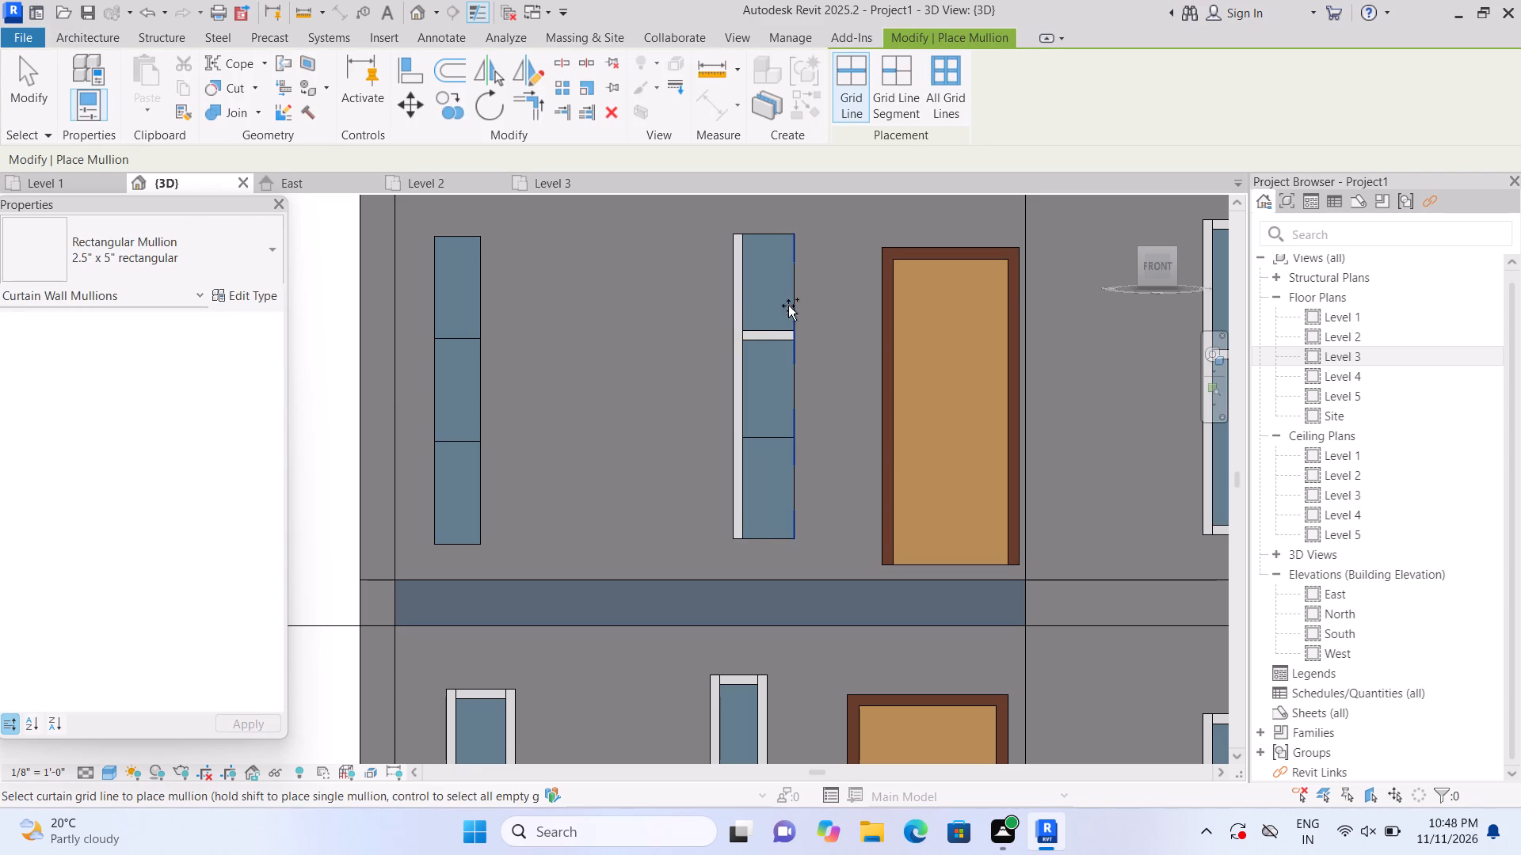
left_click(784, 308)
left_click(769, 231)
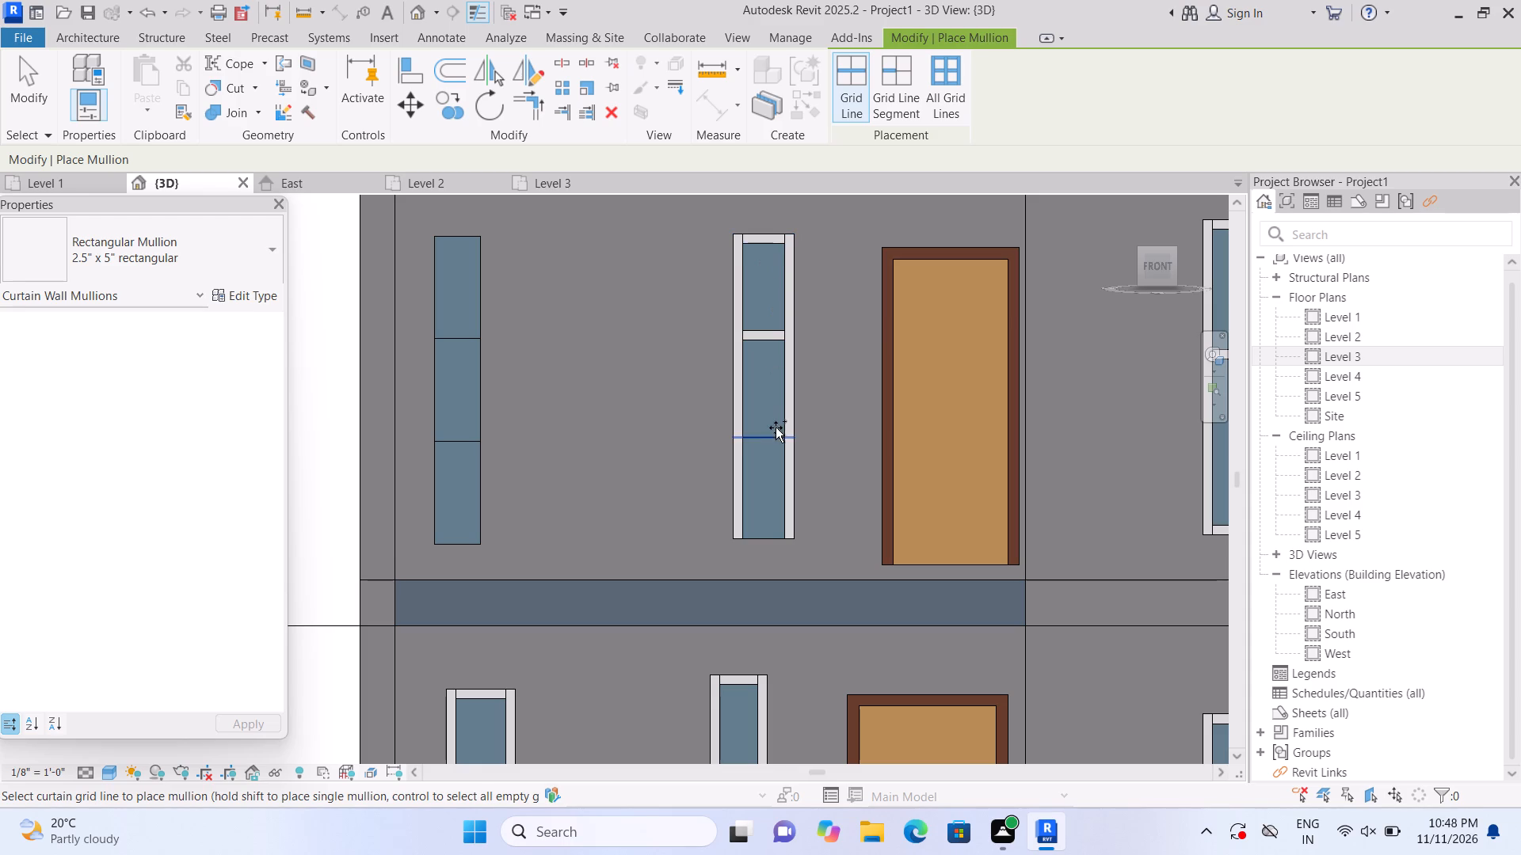
left_click(775, 432)
left_click(764, 526)
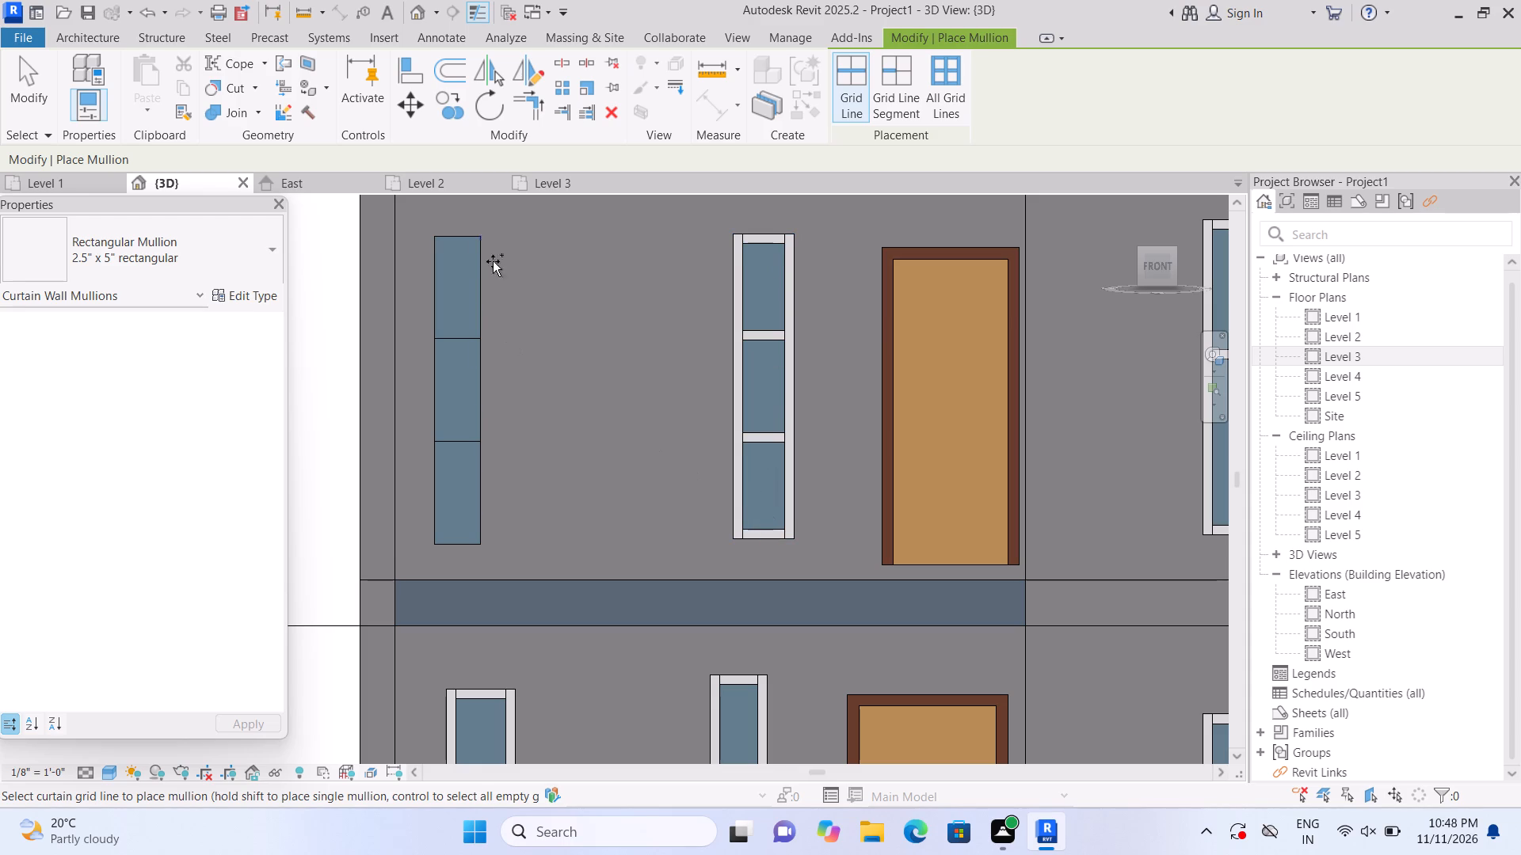
Place the same rectangular mullions on all borders and both grid lines of the narrow Level 2 curtain wall nearest the building corner.
left_click(471, 237)
left_click(476, 273)
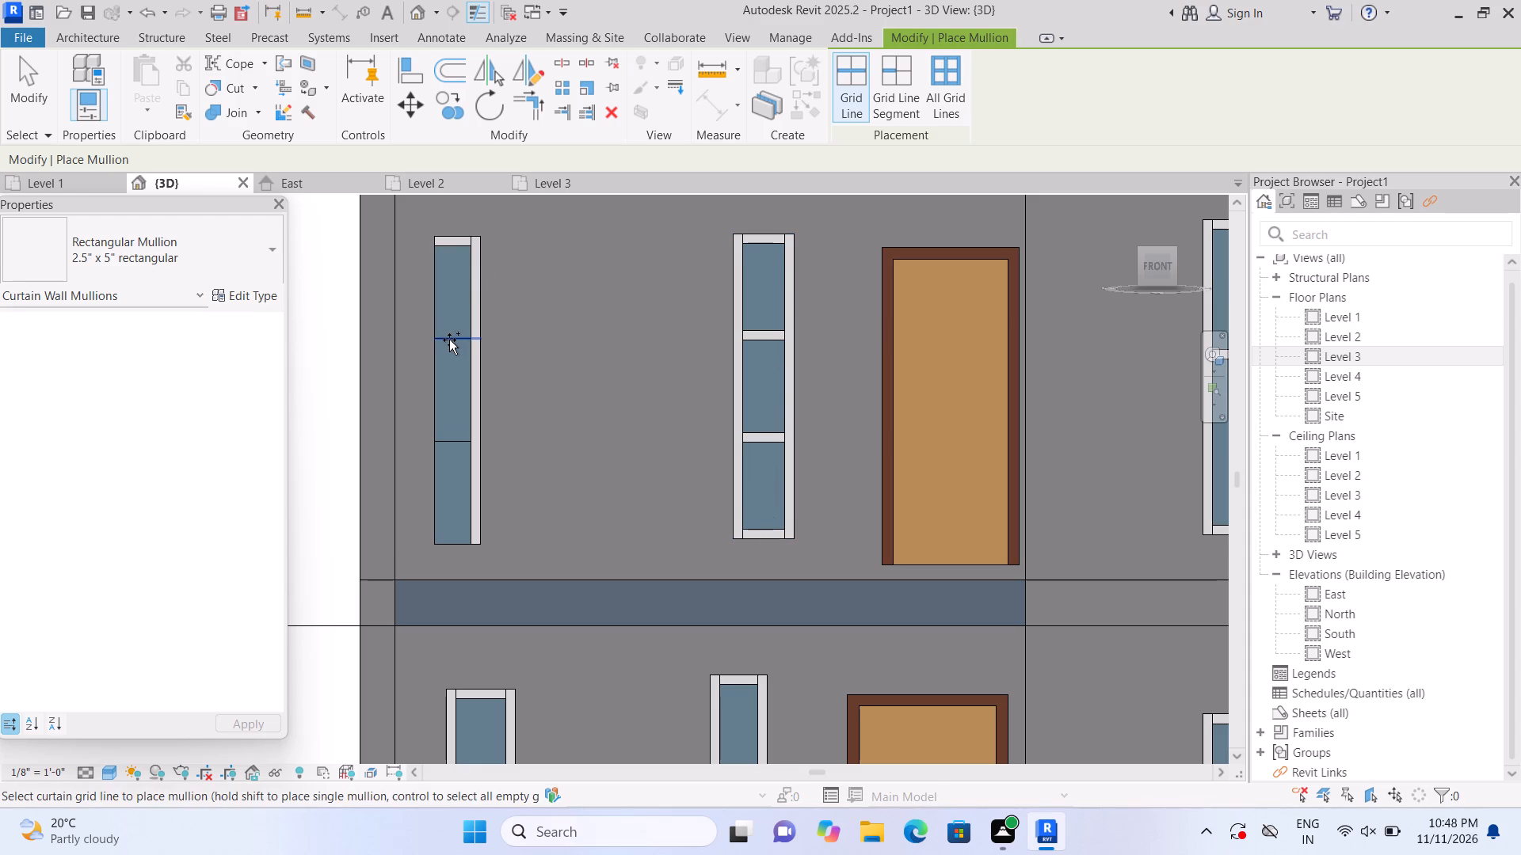
left_click(449, 340)
left_click(437, 317)
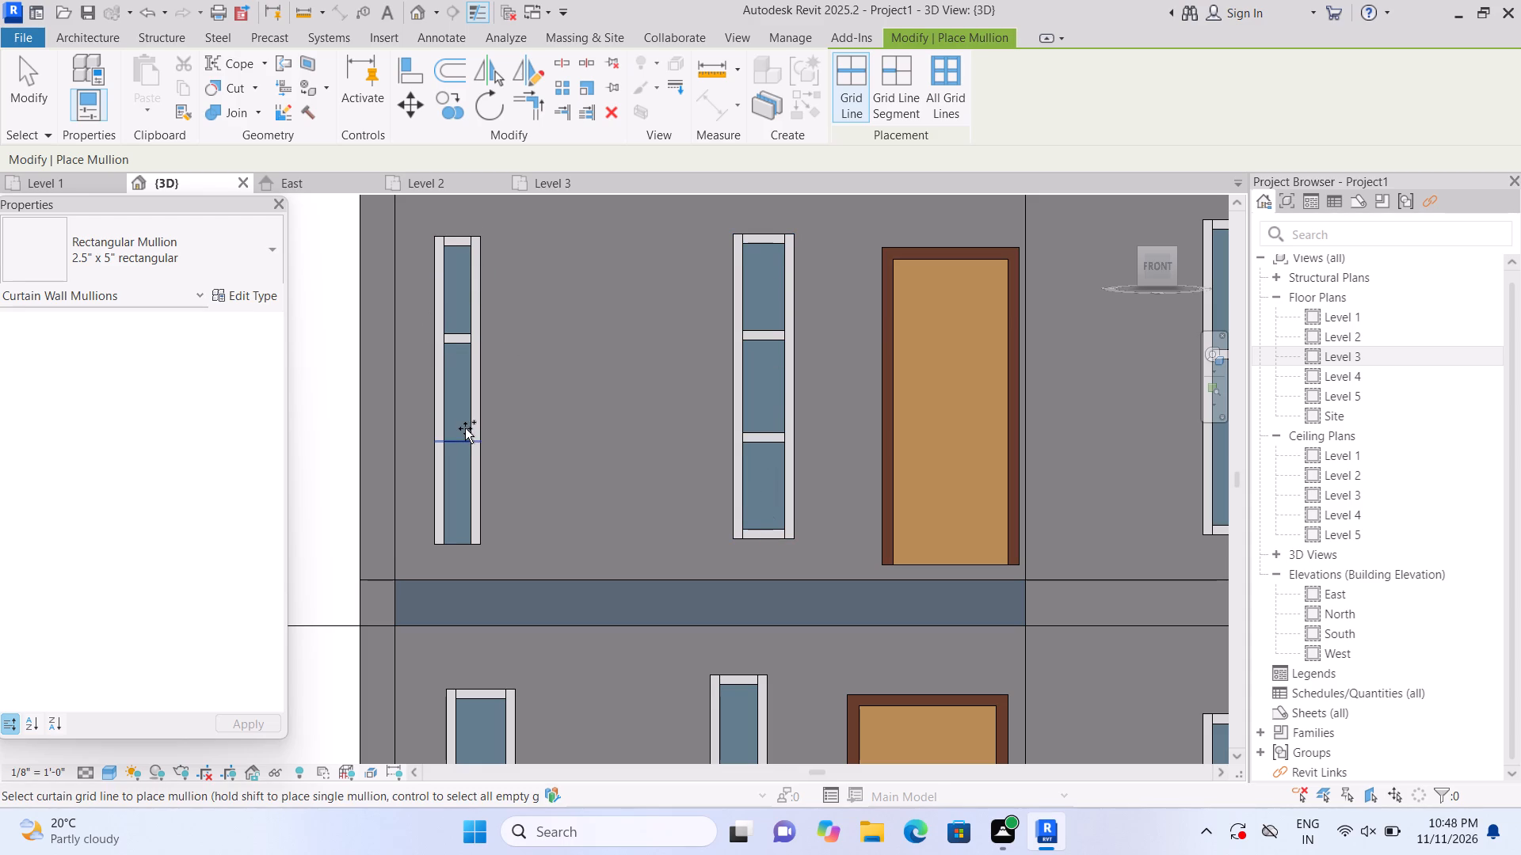
left_click(466, 428)
left_click(464, 541)
scroll(459, 513, "down", 6)
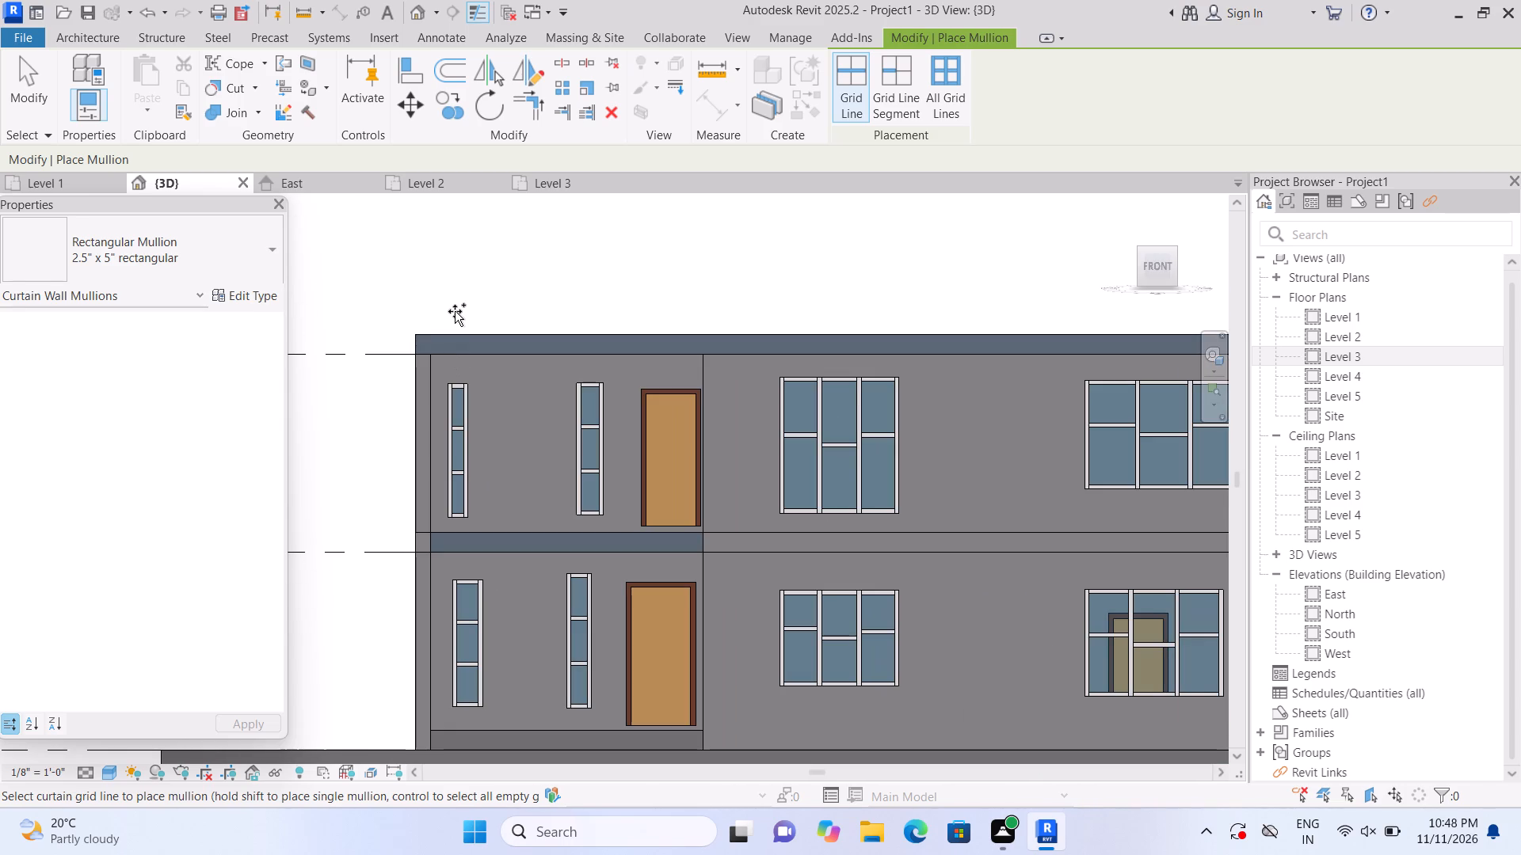
key("Escape")
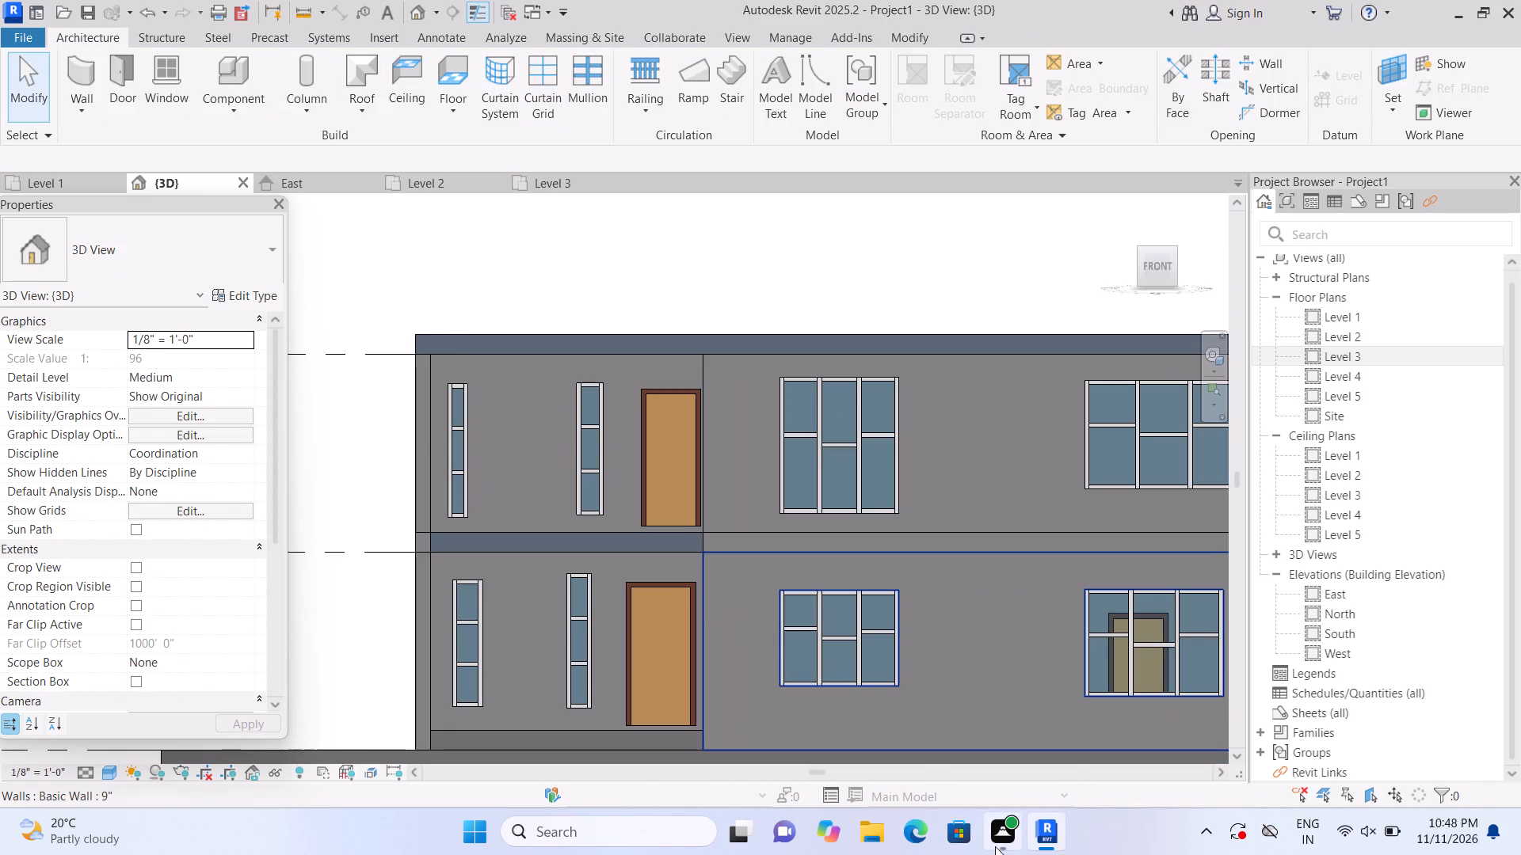
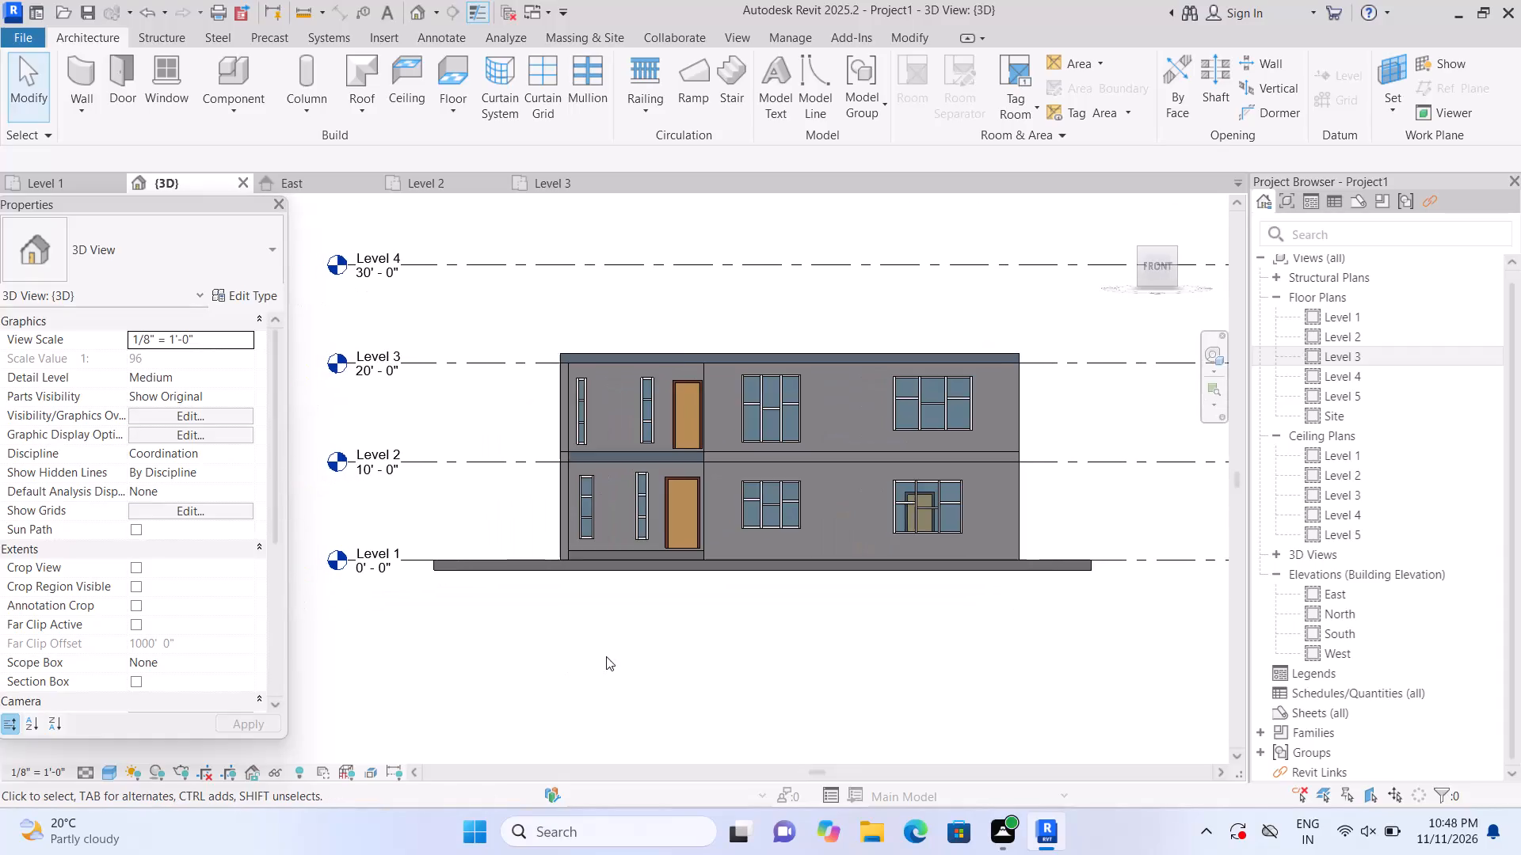
Examine the front facade of the two-storey house, including its doors, windows and level lines.
scroll(660, 664, "up", 1)
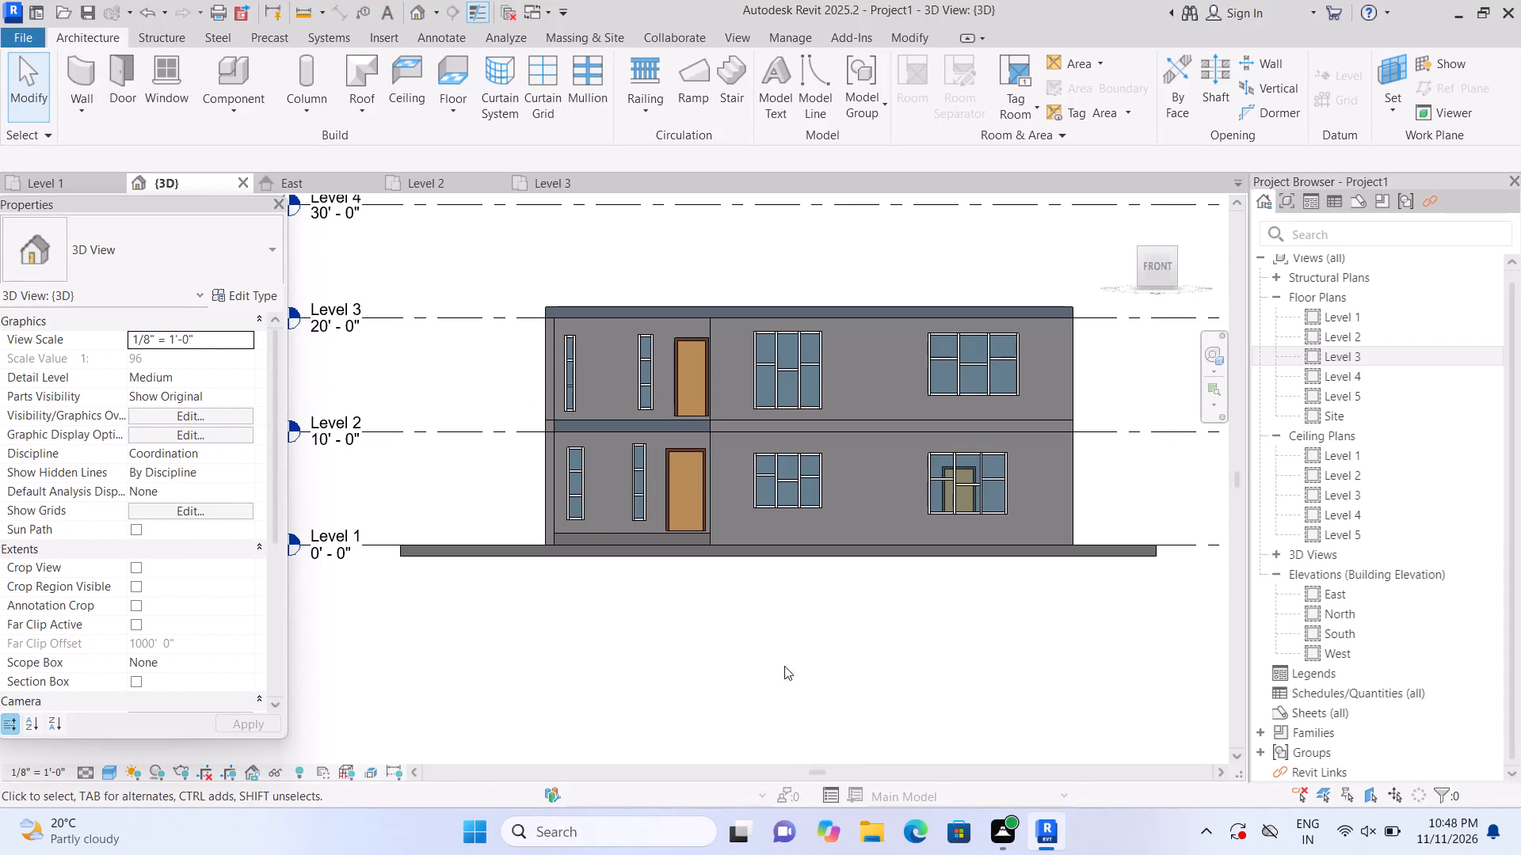
middle_click_drag(770, 654, 741, 698)
scroll(746, 697, "up", 1)
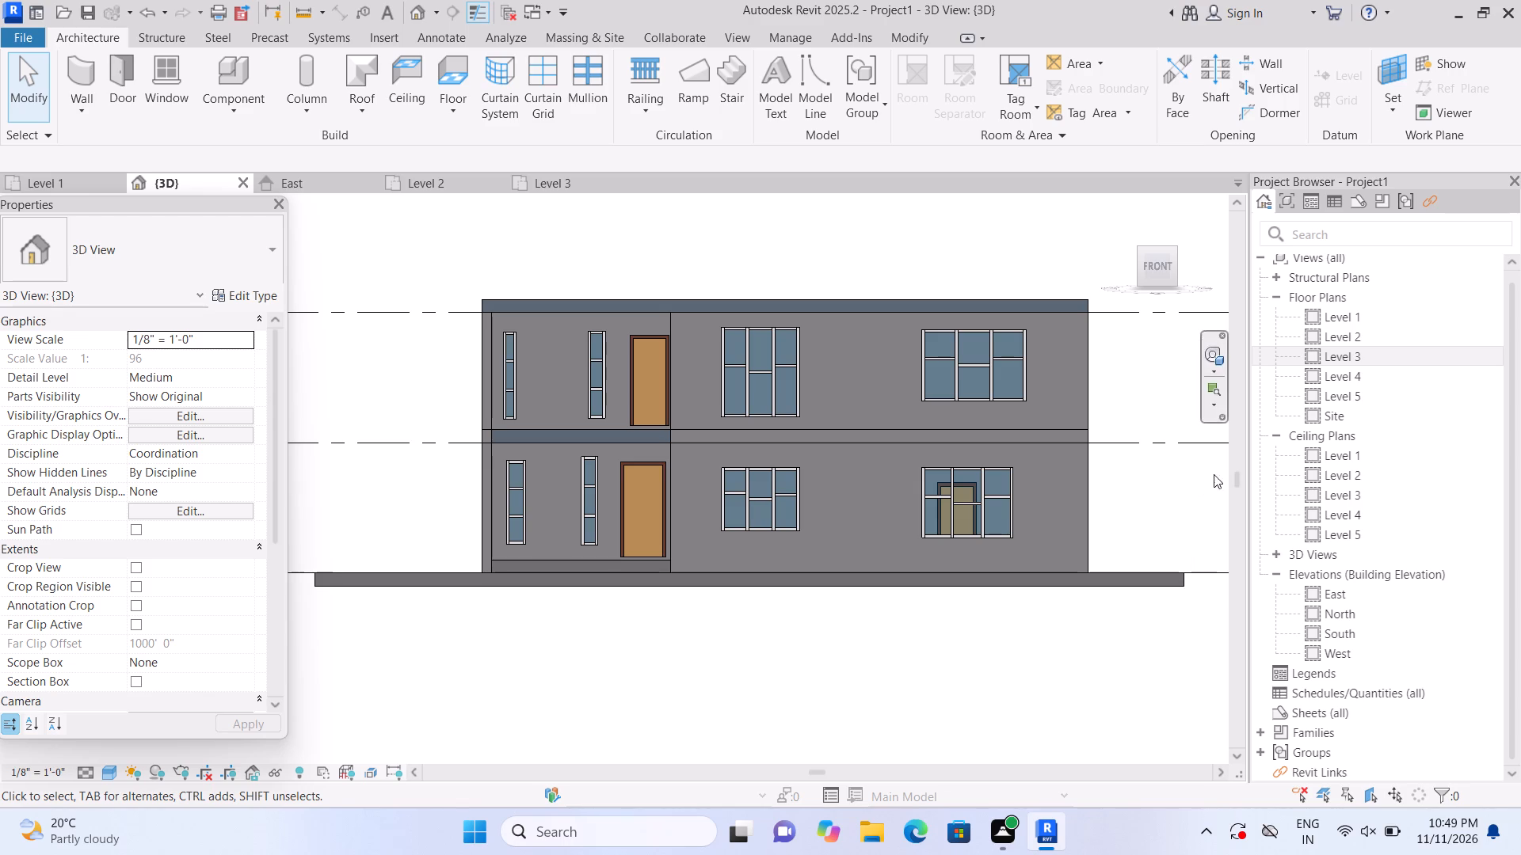
scroll(387, 355, "down", 1)
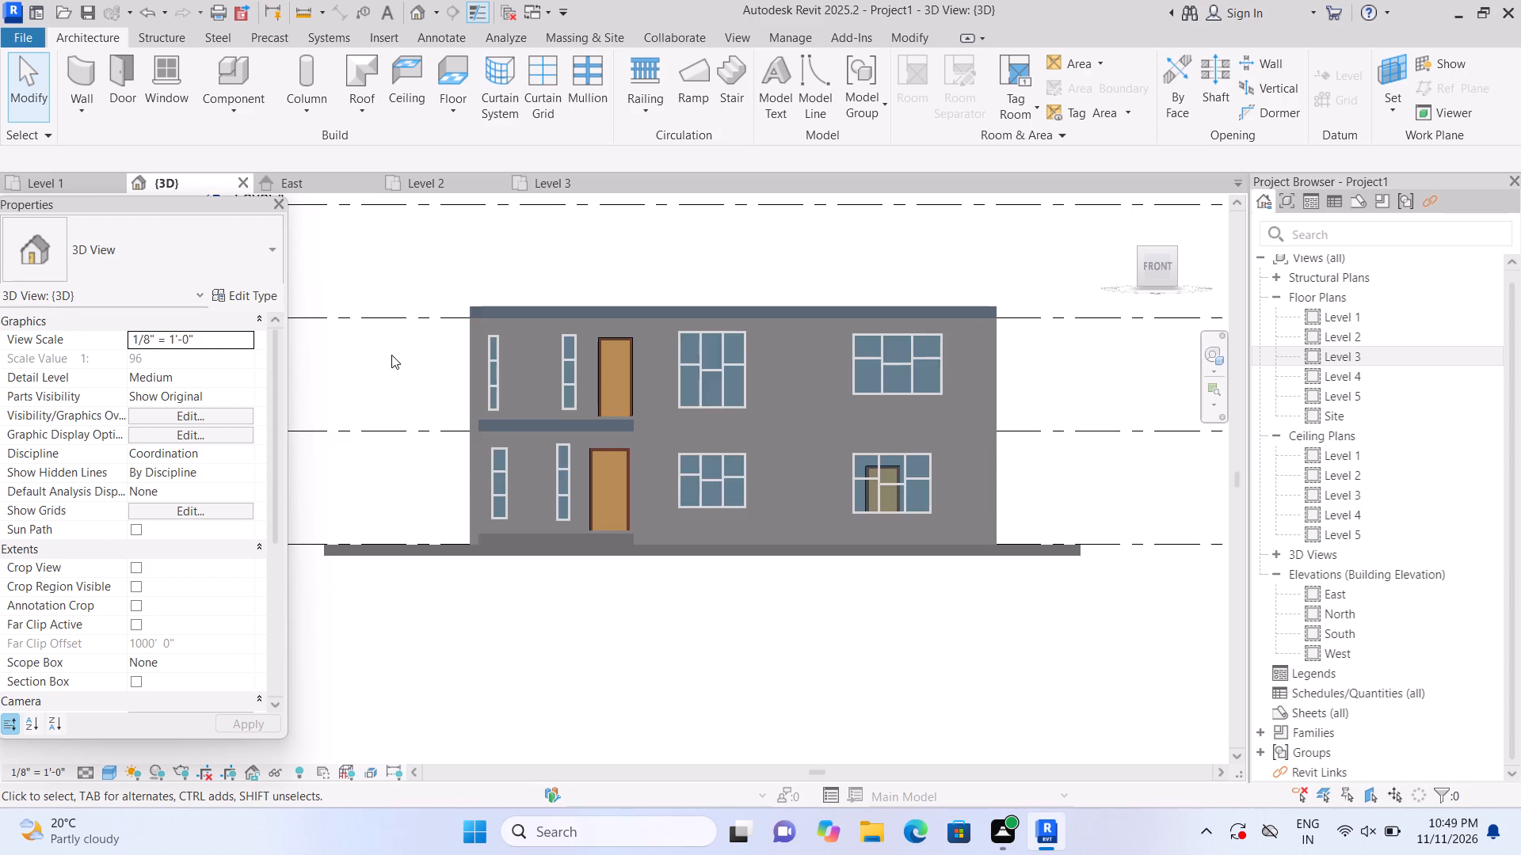
middle_click_drag(377, 597, 477, 612)
middle_click_drag(551, 628, 520, 614)
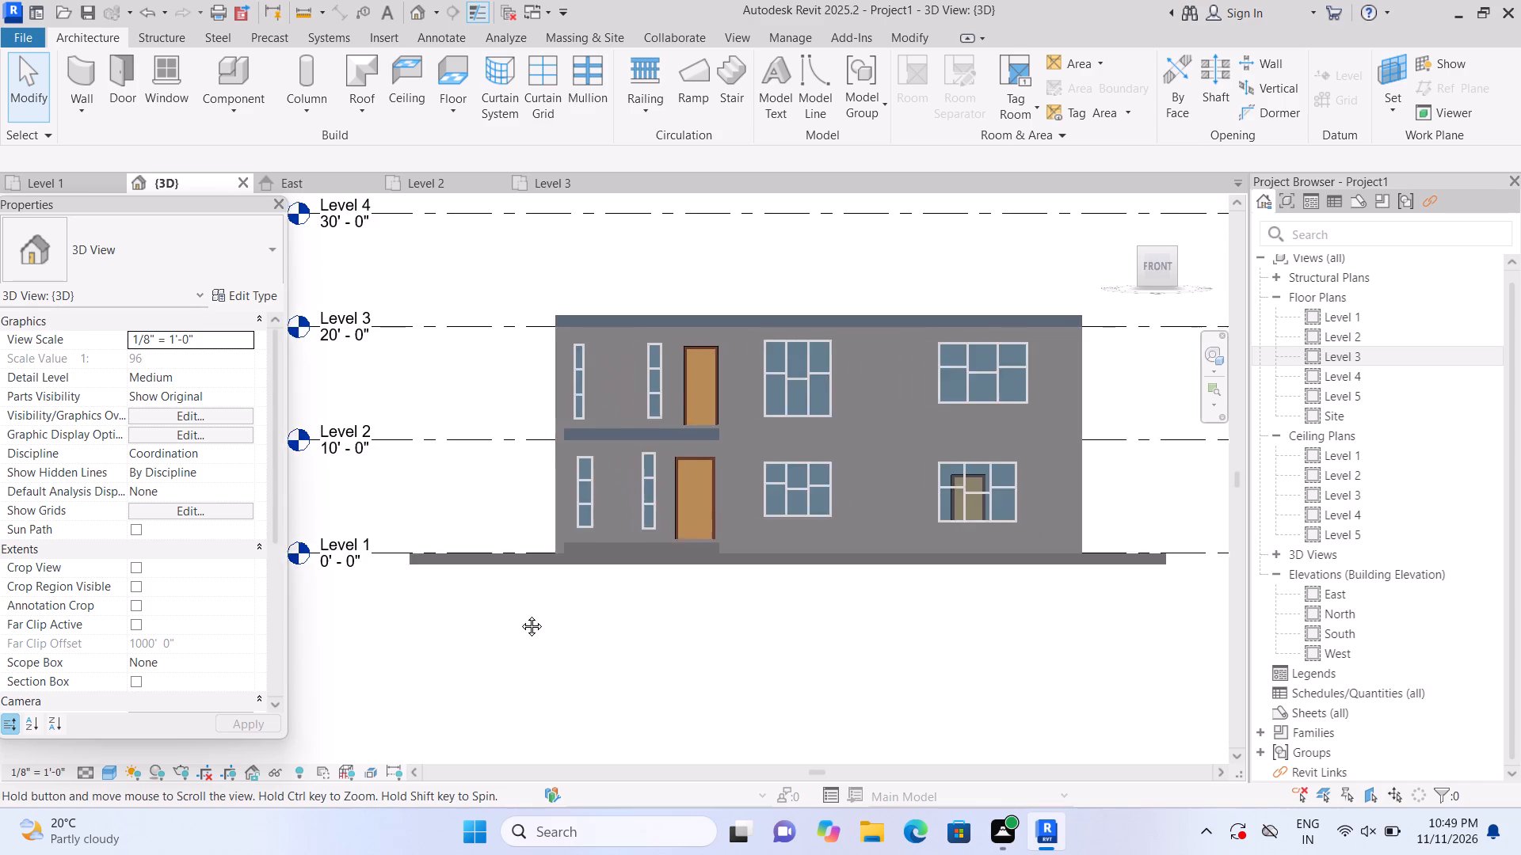
middle_click_drag(520, 614, 459, 612)
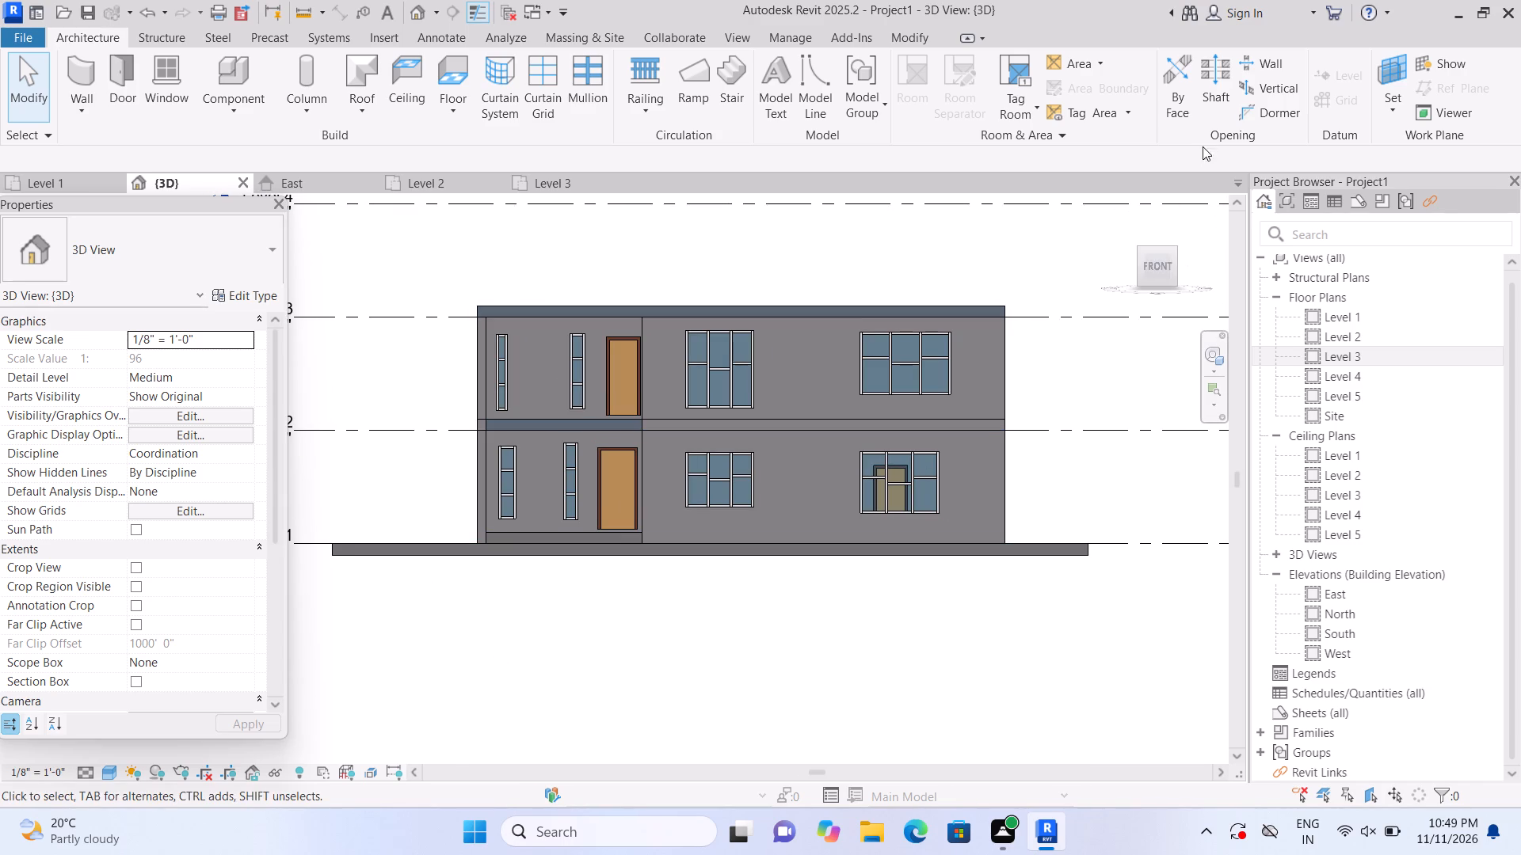
Switch the 3D view to the home isometric orientation and inspect the house's front corner and ground-floor porch recess up close.
left_click(1123, 204)
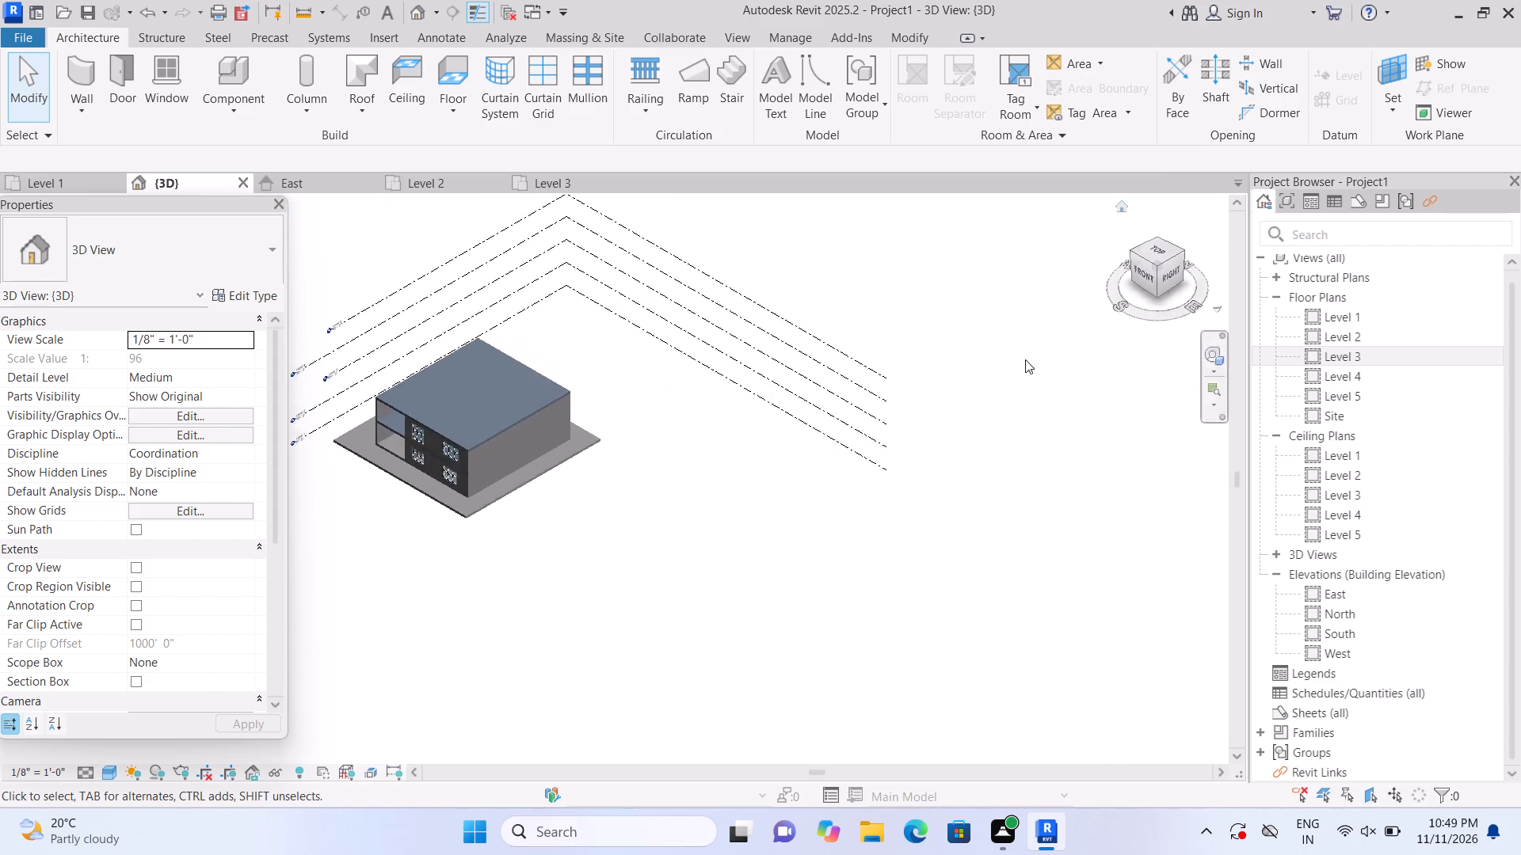
middle_click_drag(405, 682, 531, 741)
scroll(532, 741, "up", 1)
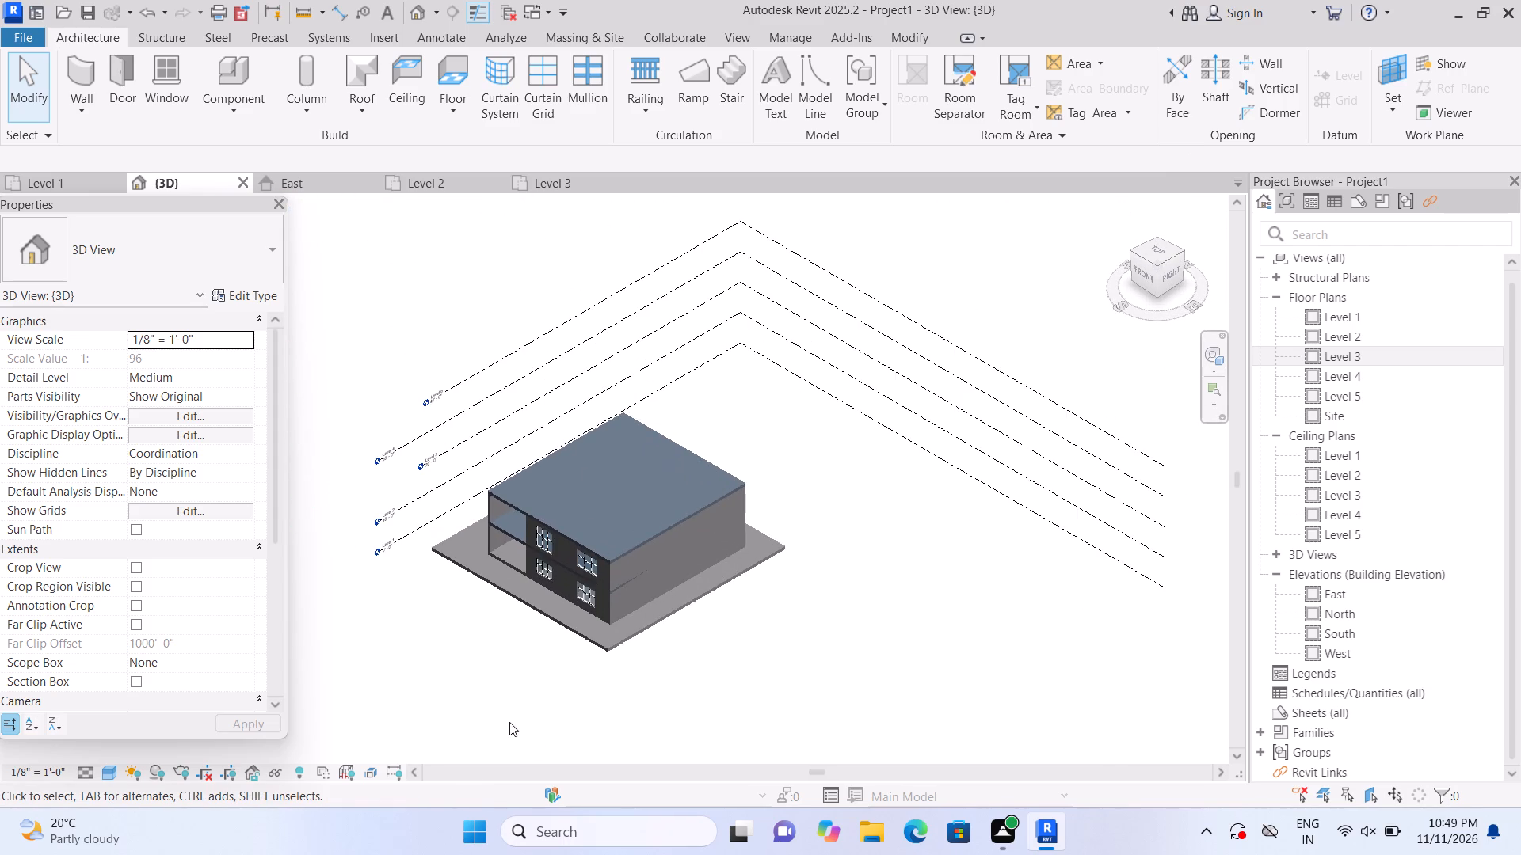
middle_click_drag(497, 716, 516, 658)
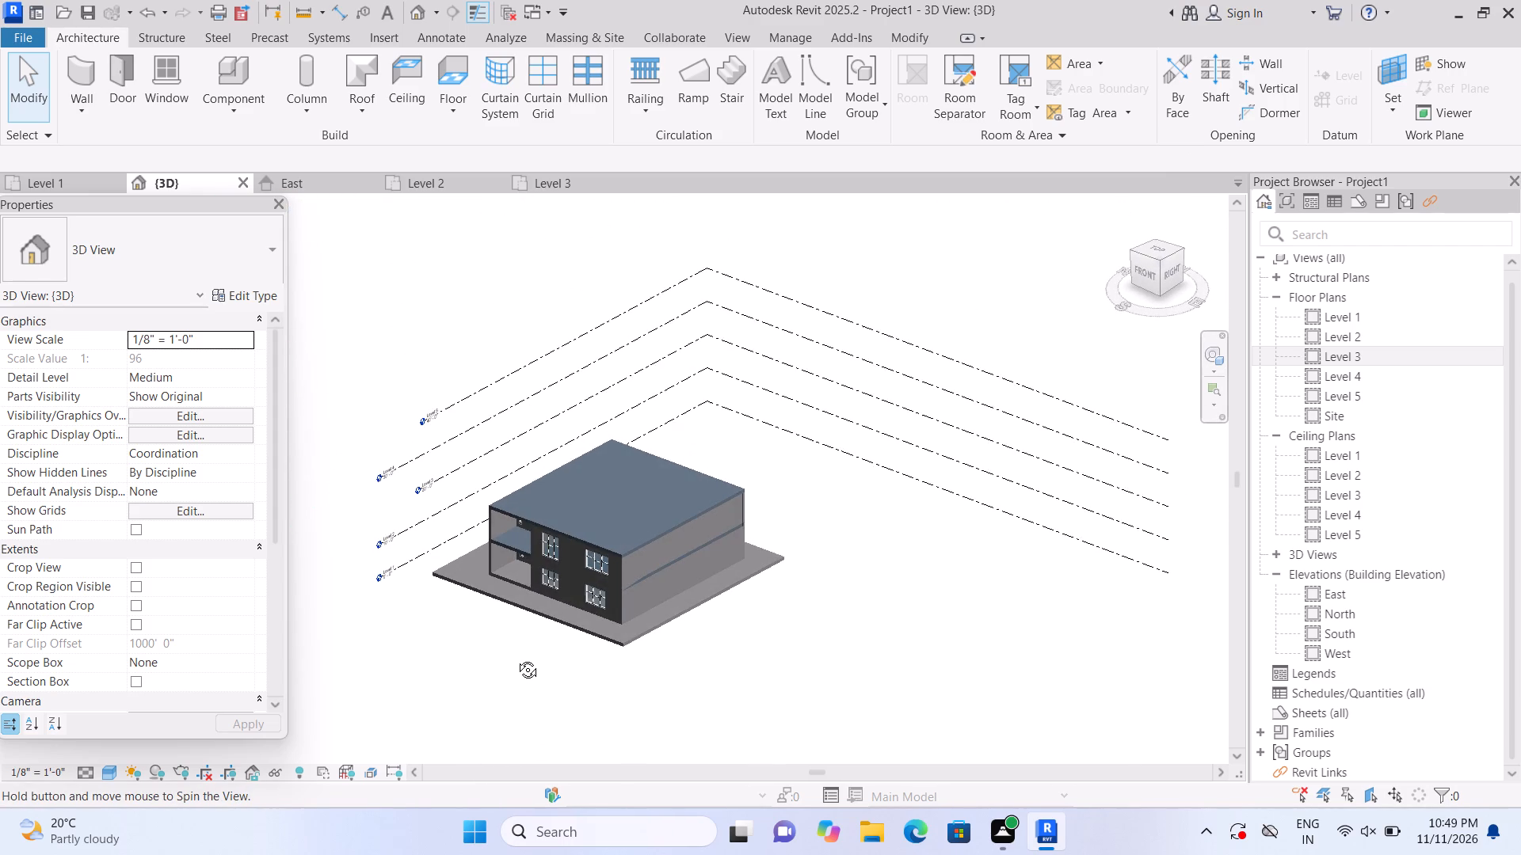
middle_click_drag(516, 658, 480, 648)
scroll(471, 624, "up", 6)
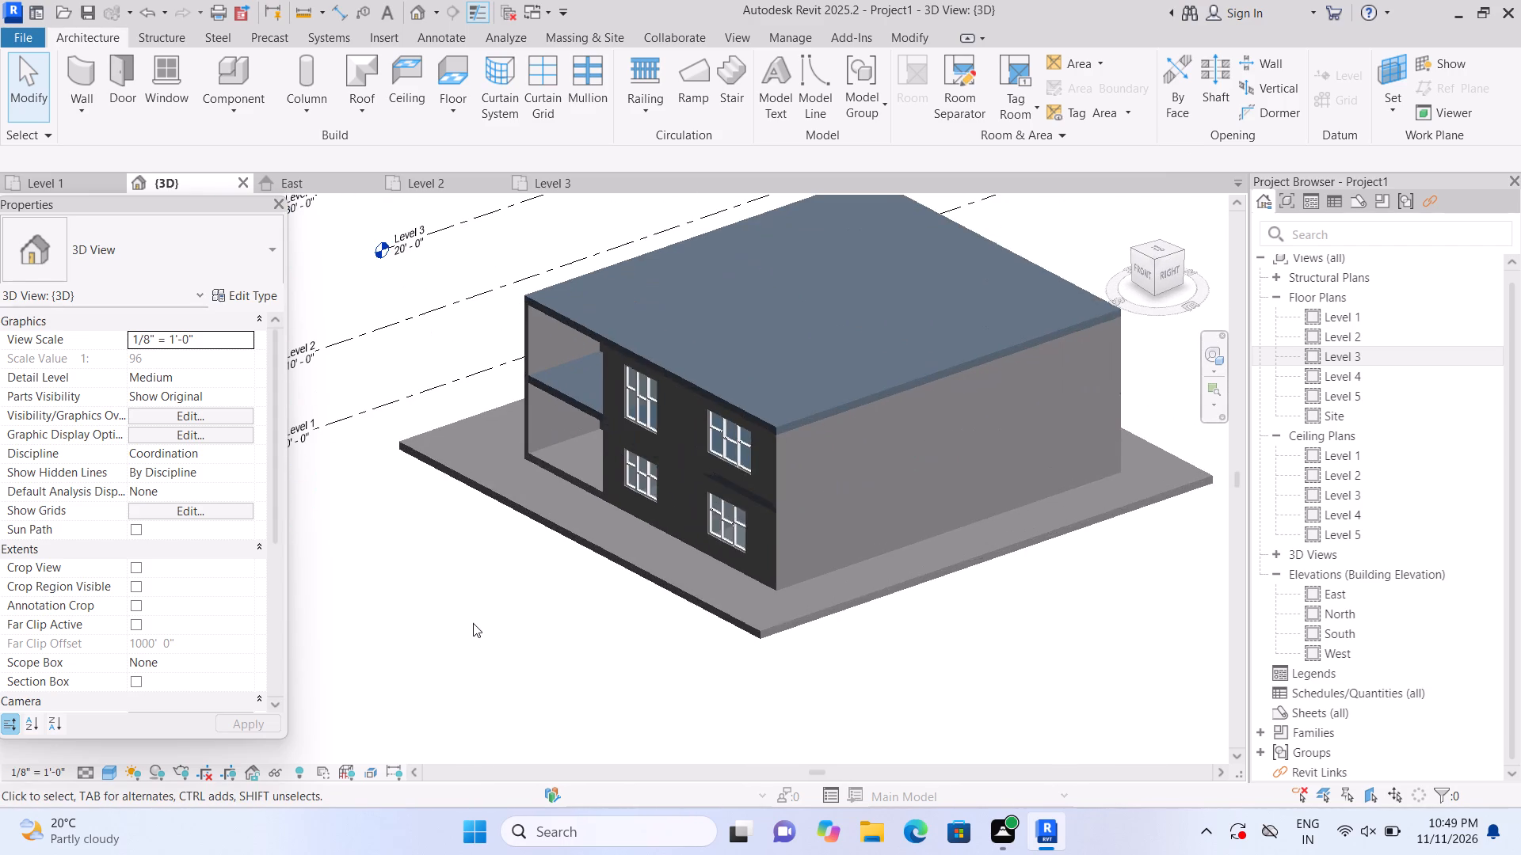
middle_click(476, 620)
scroll(553, 515, "up", 3)
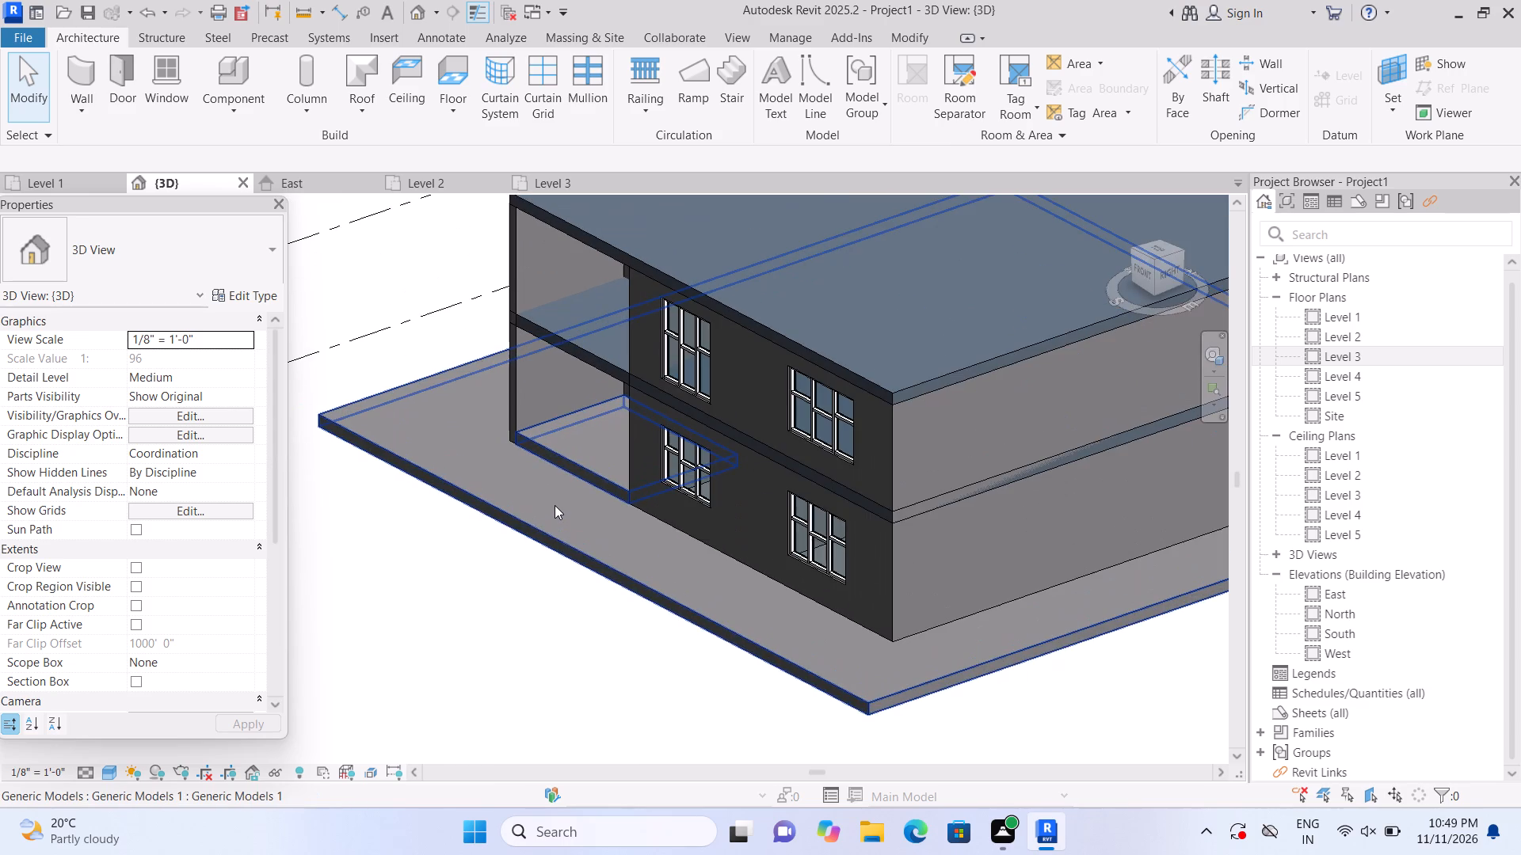
scroll(555, 505, "down", 3)
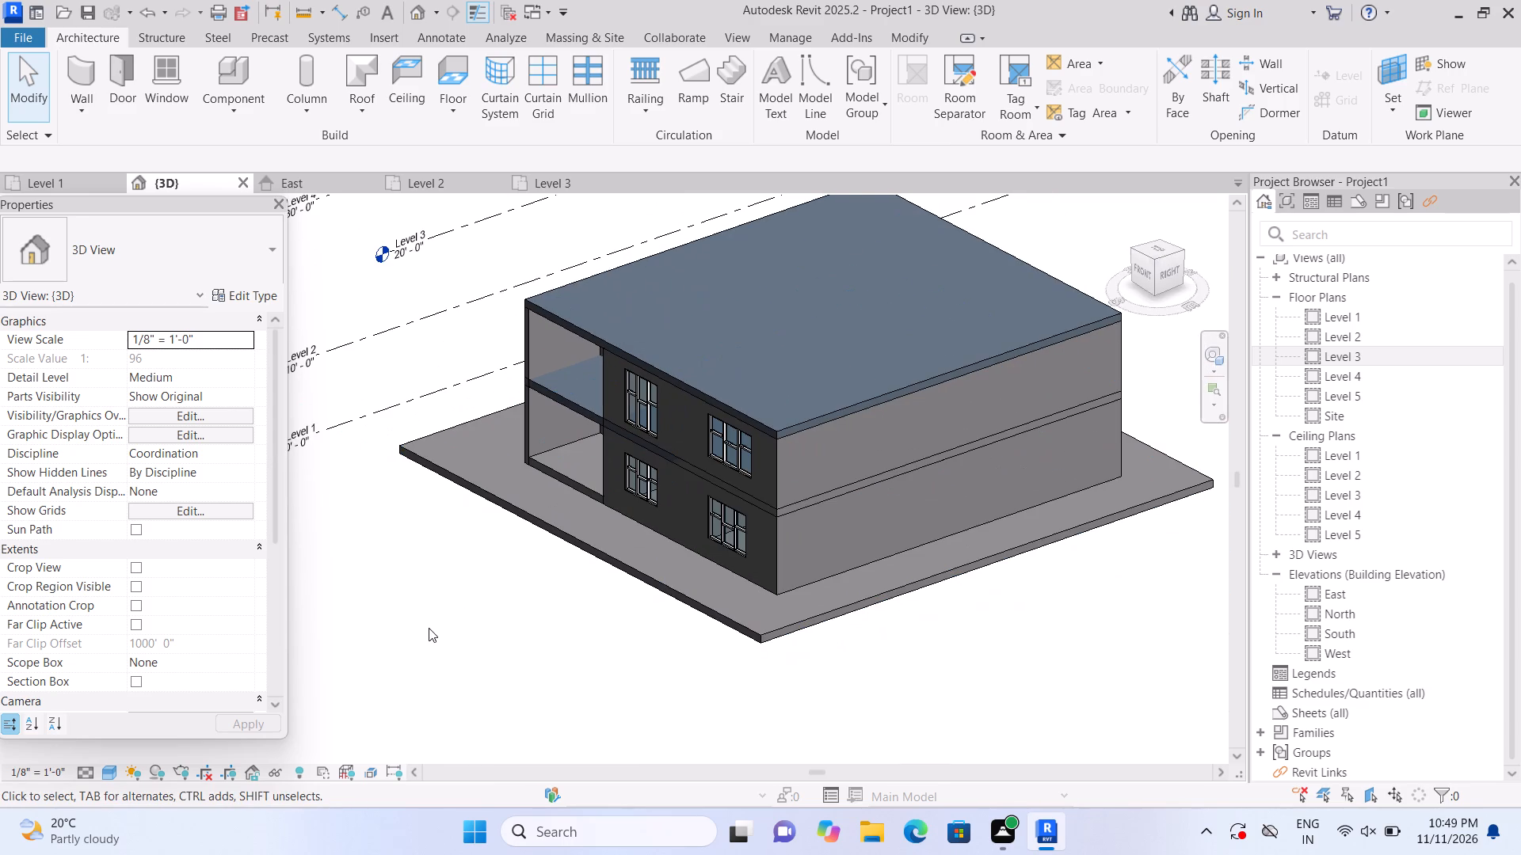
middle_click_drag(463, 573, 579, 673)
middle_click(620, 733)
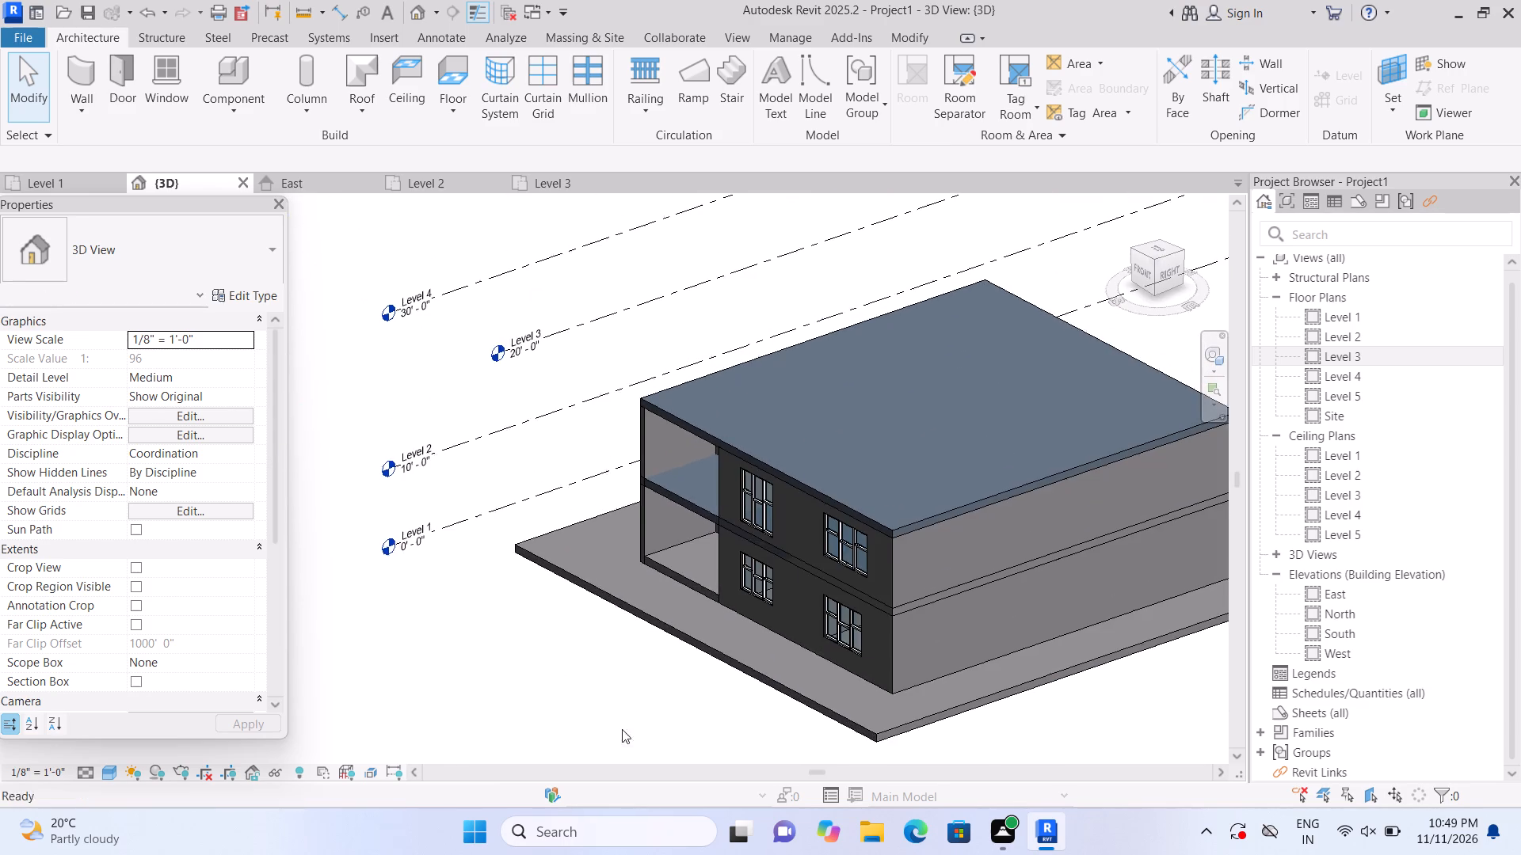
scroll(661, 697, "up", 2)
scroll(736, 627, "up", 8)
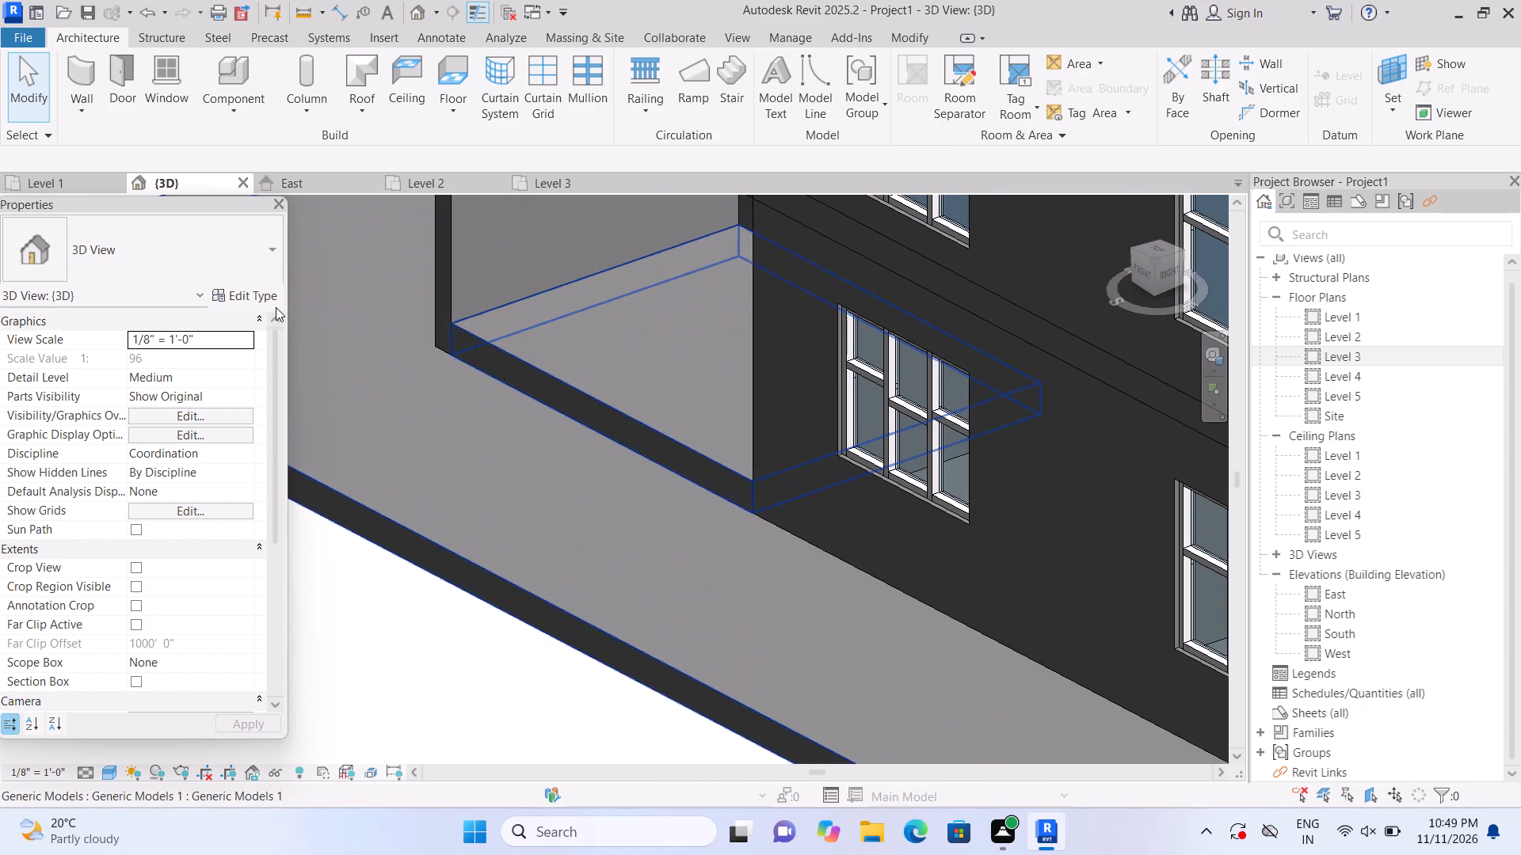
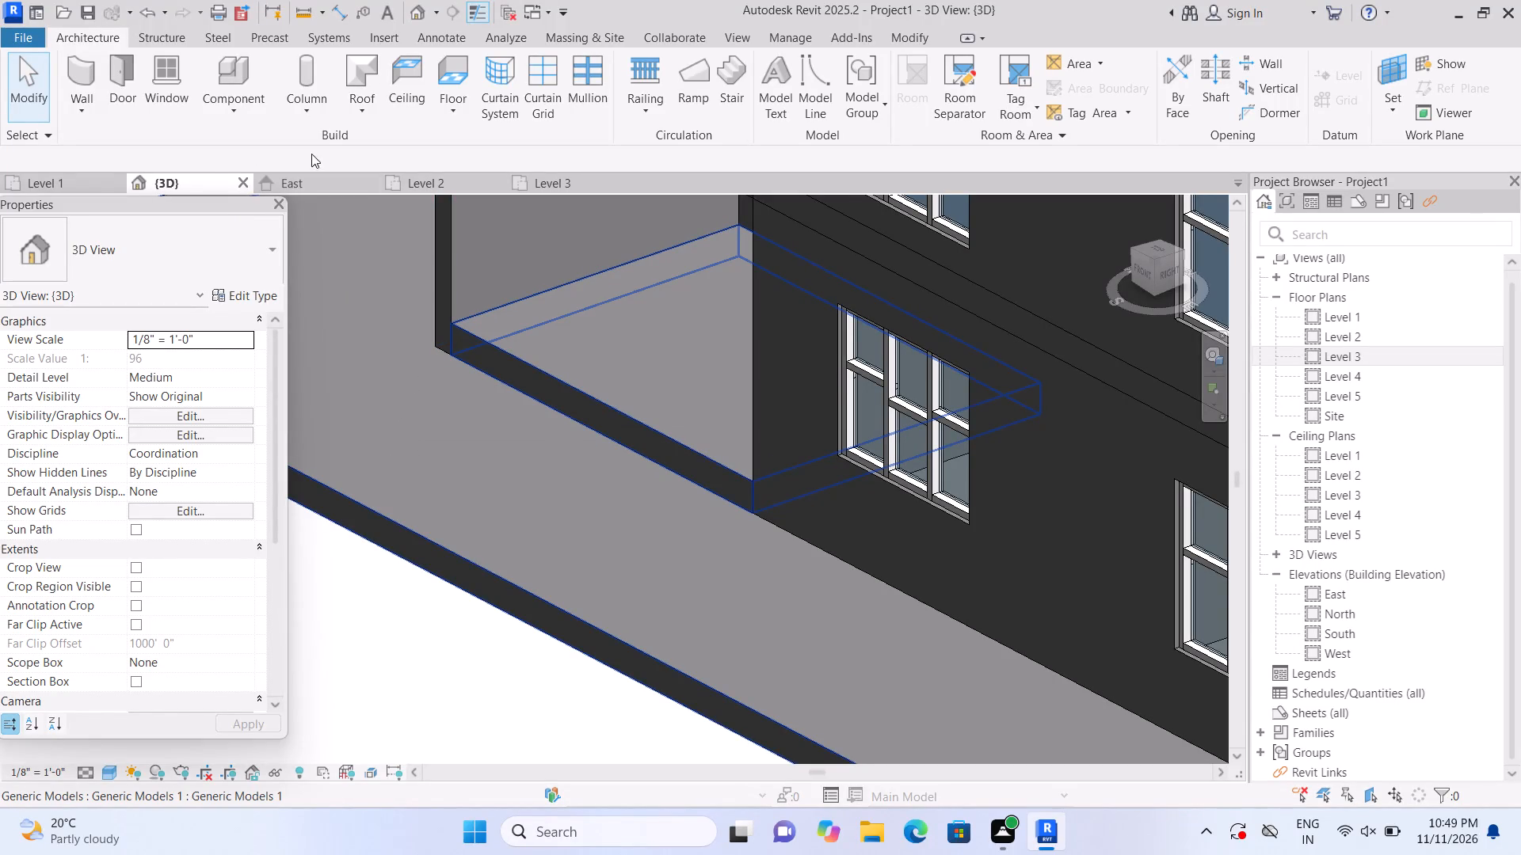
Start a new in-place model component in the Generic Models category, keeping the suggested name.
left_click(238, 108)
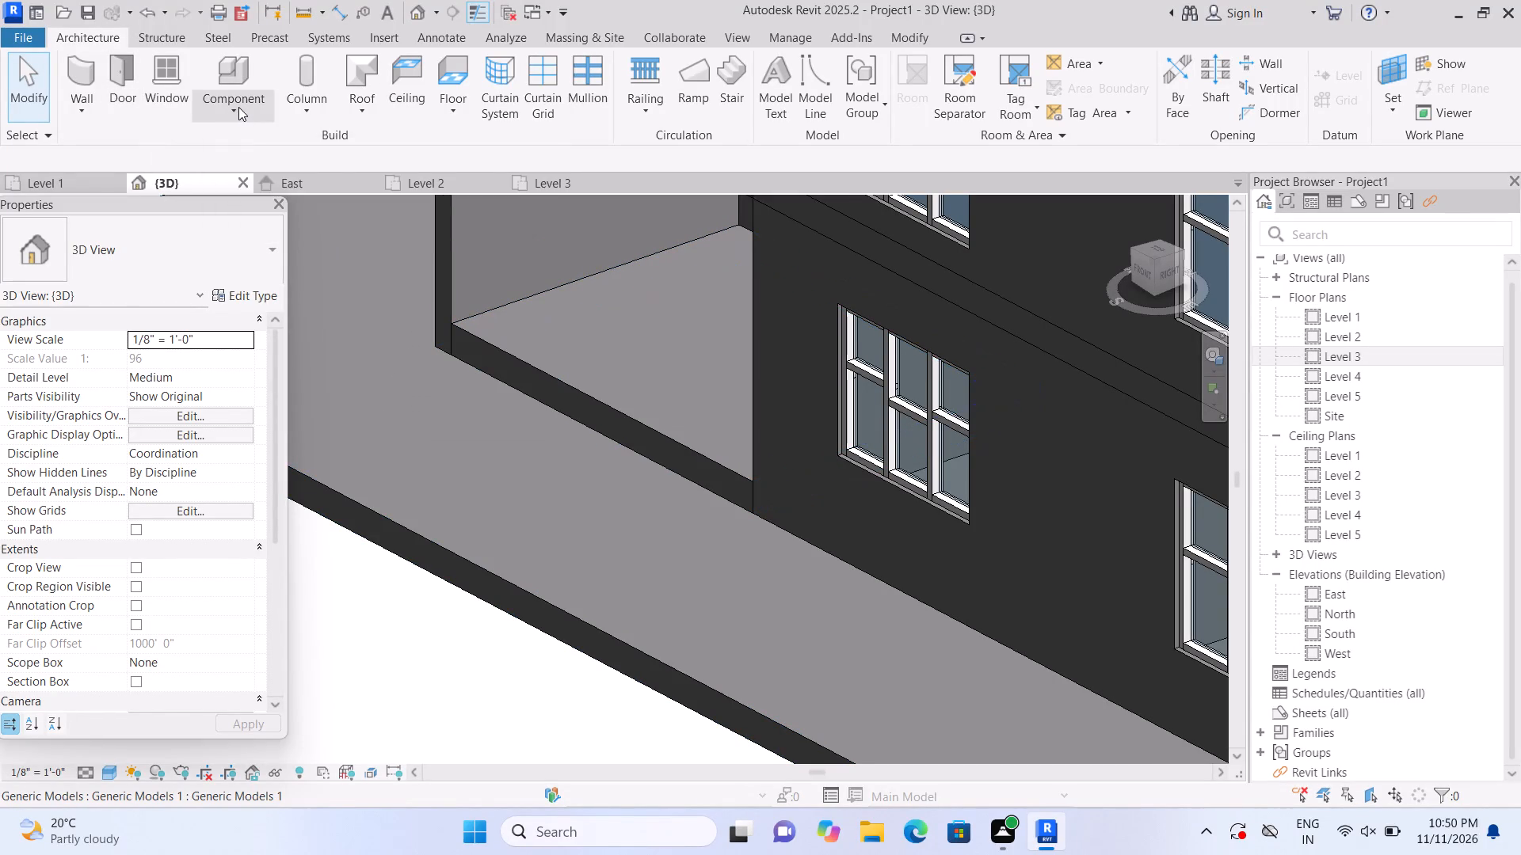
left_click(270, 182)
scroll(714, 348, "down", 3)
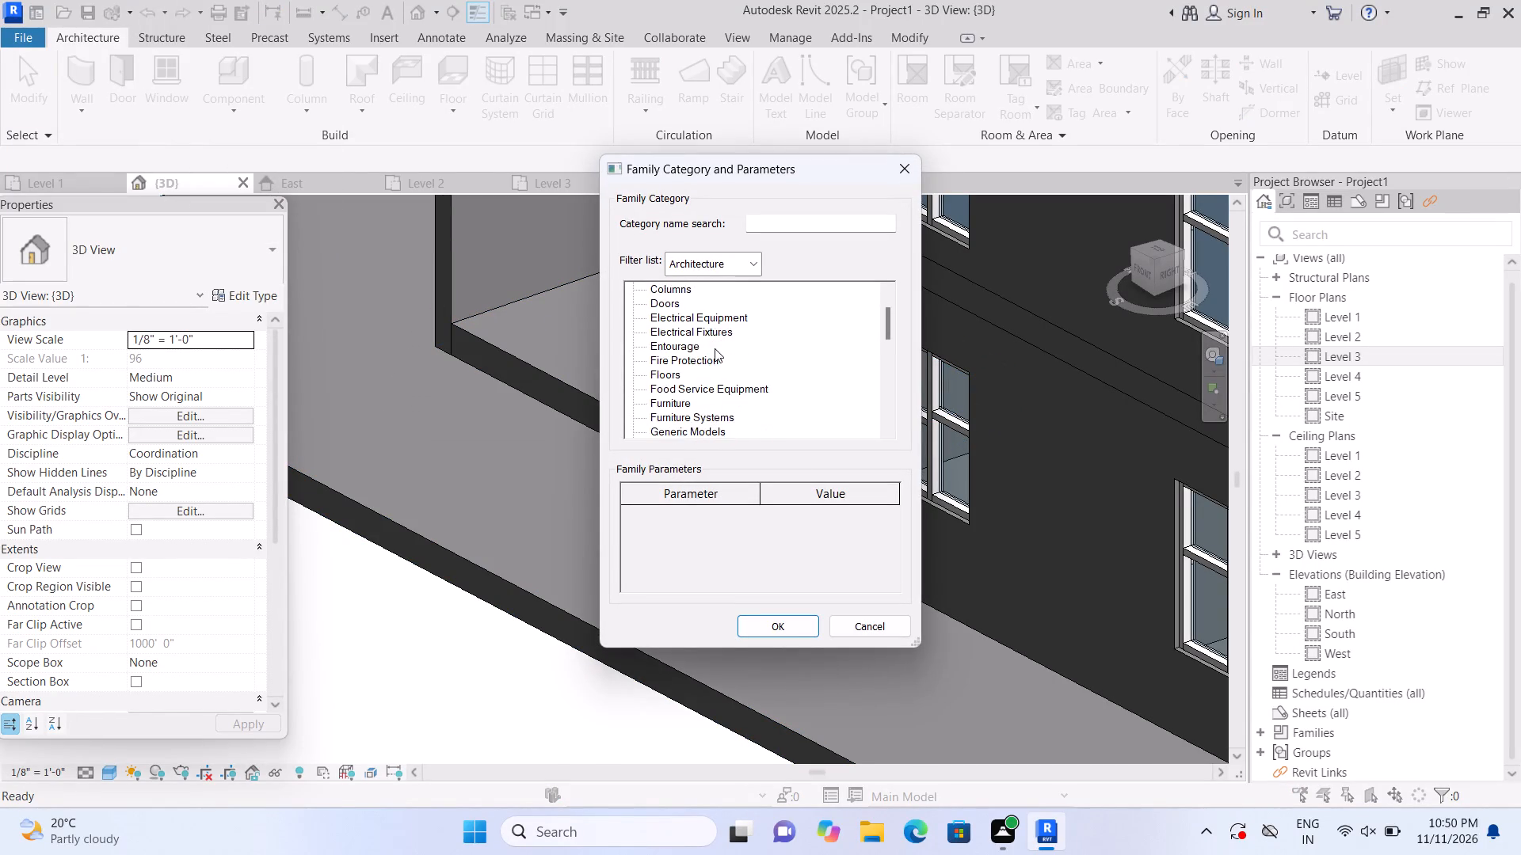
scroll(715, 348, "down", 2)
left_click(717, 398)
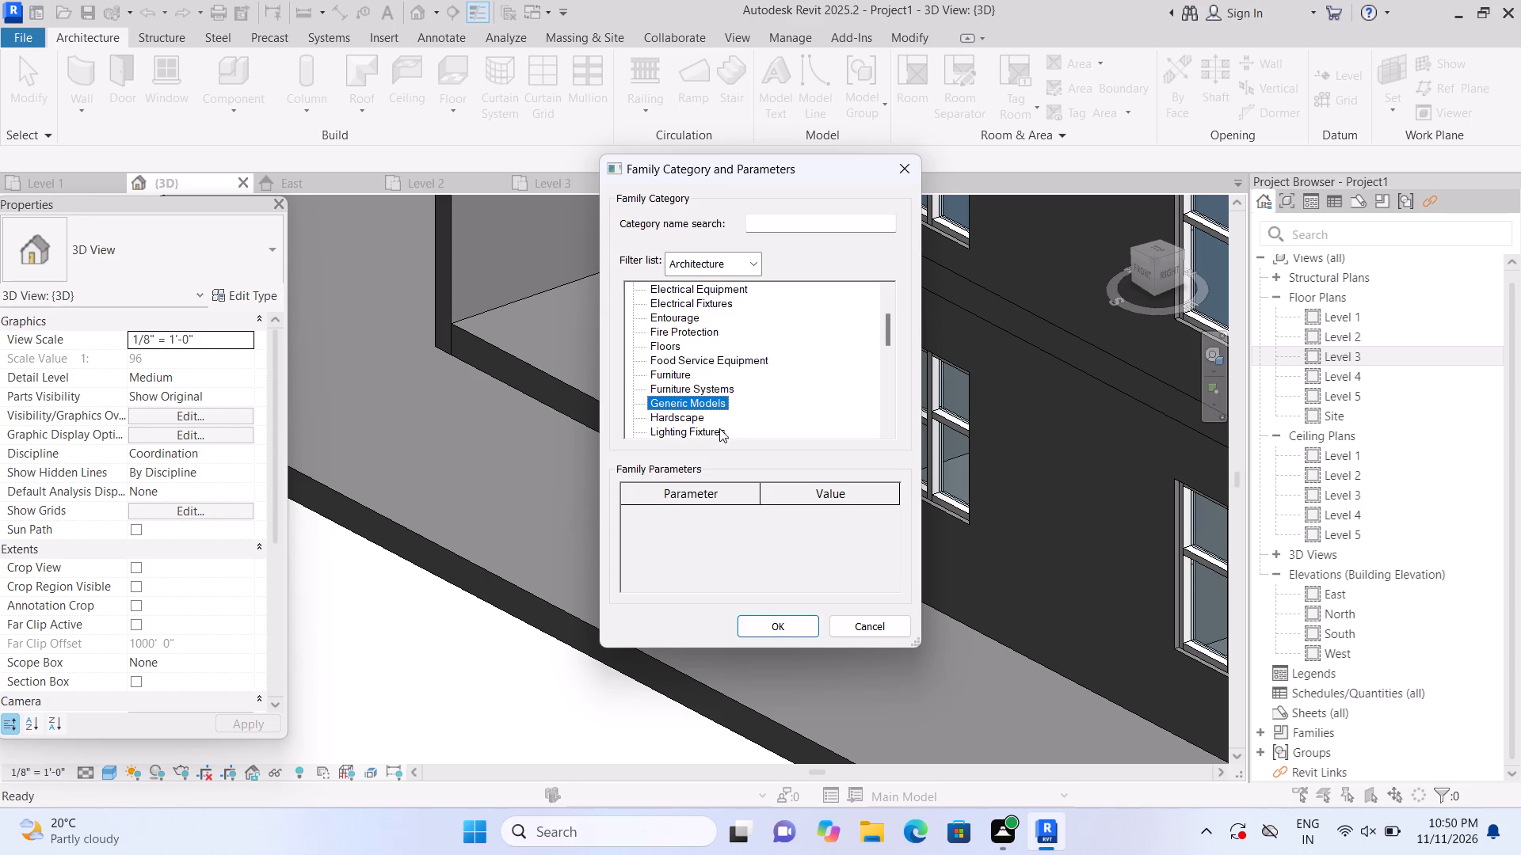
double_click(773, 628)
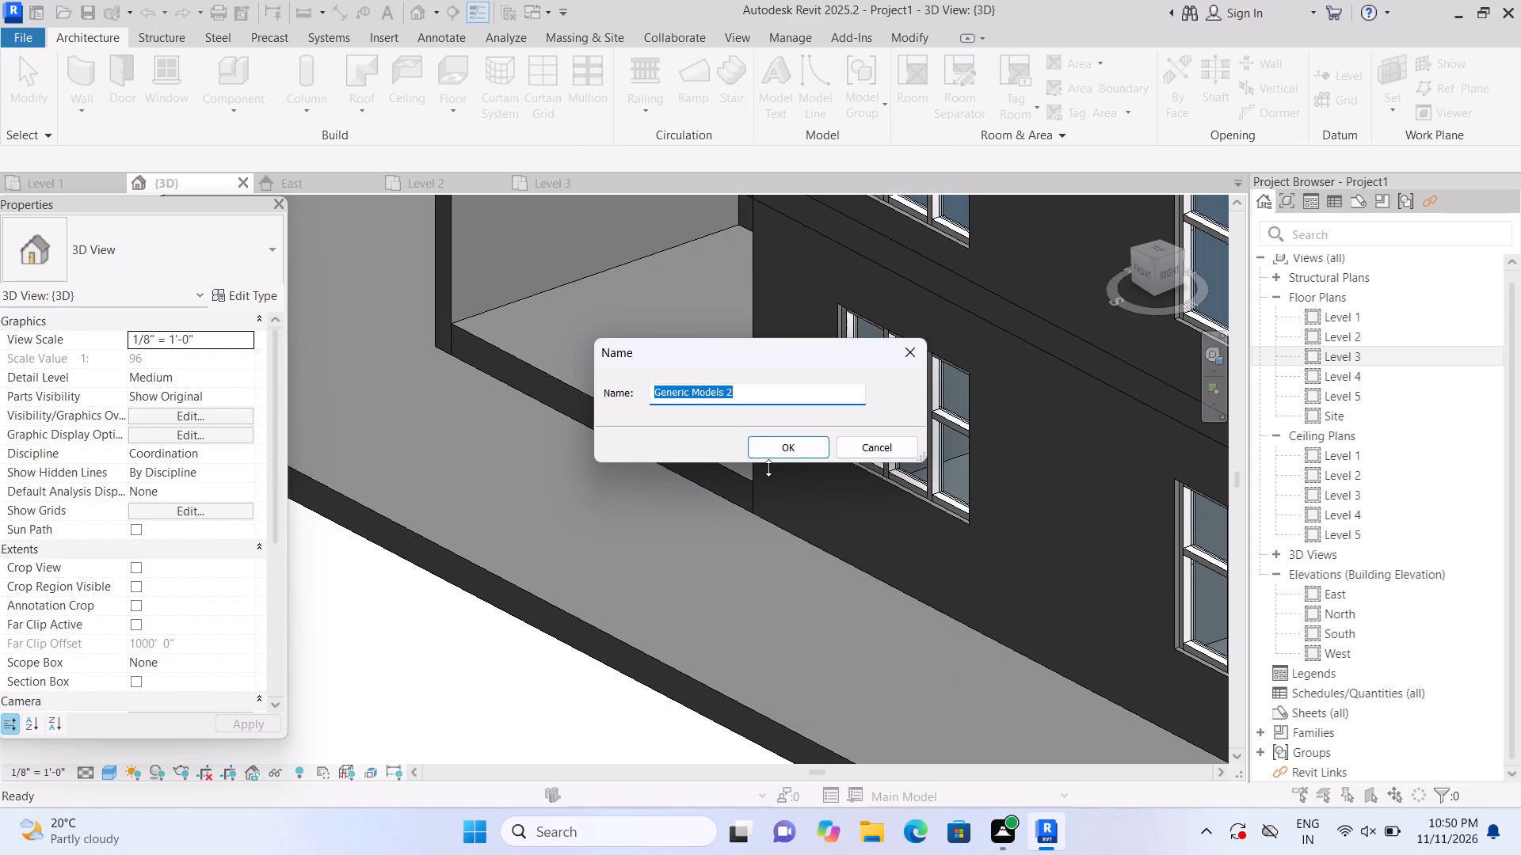
left_click(772, 452)
Extrude a 13'-9" by 1'-0" rectangle 1'-0" deep from the porch slab's front face, using that face as work plane.
middle_click_drag(654, 484, 780, 593)
middle_click_drag(767, 572, 661, 496)
scroll(661, 496, "up", 1)
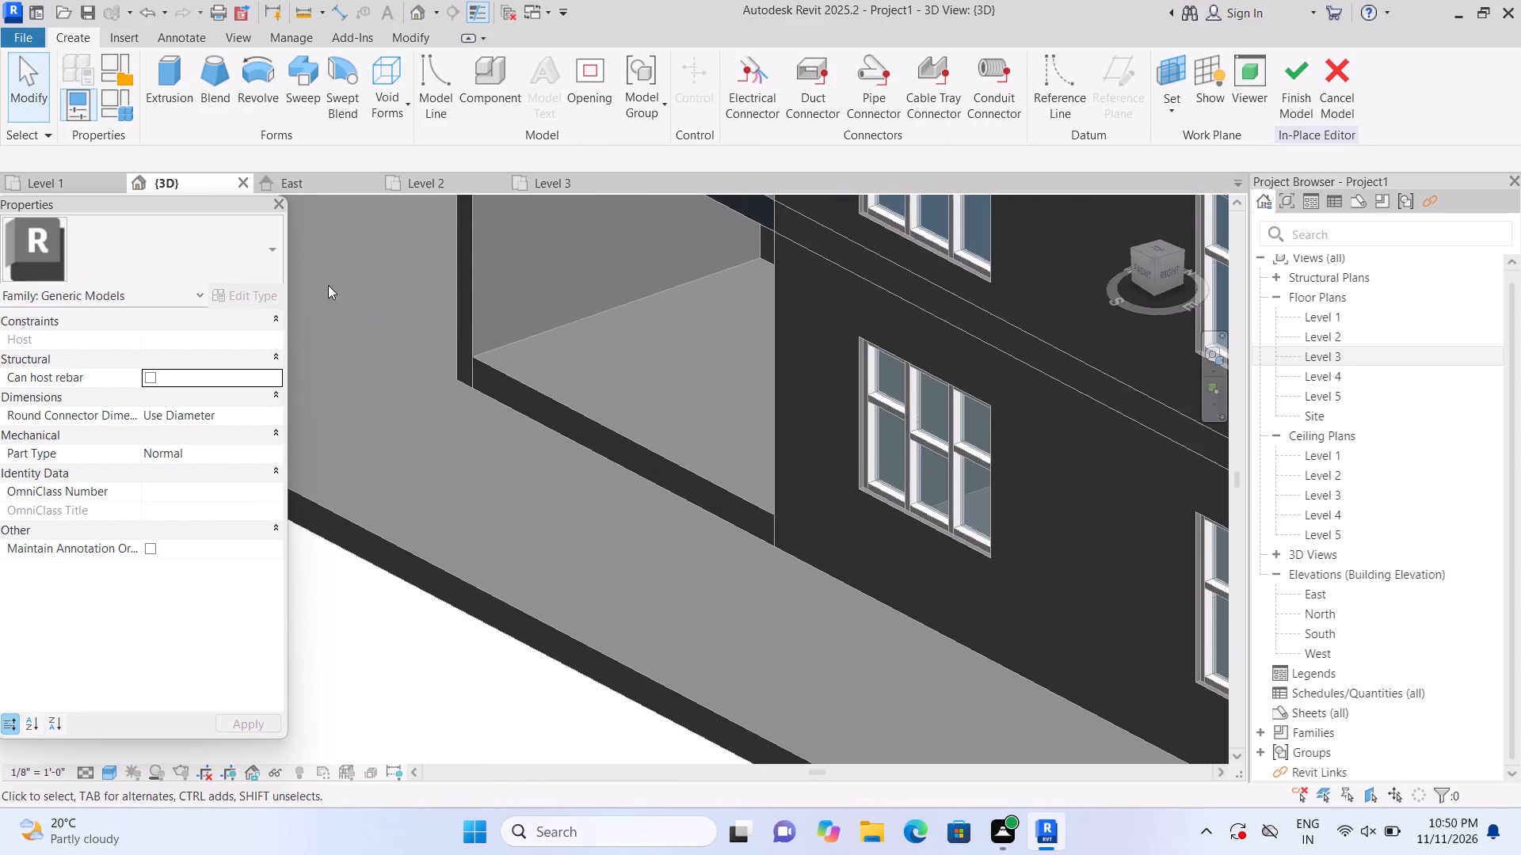
left_click(170, 88)
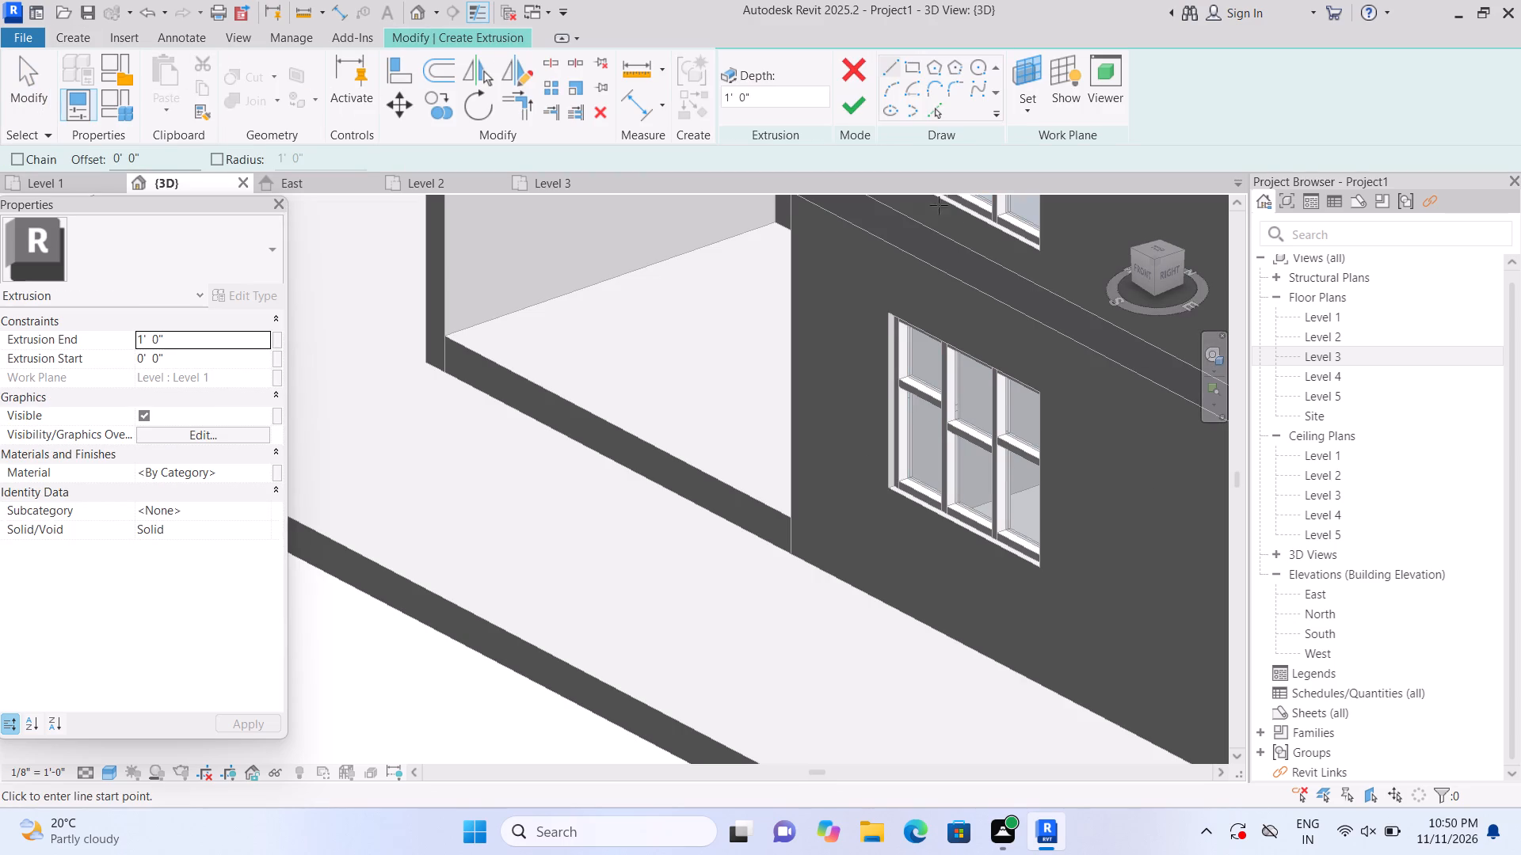
left_click(1039, 111)
left_click(1053, 192)
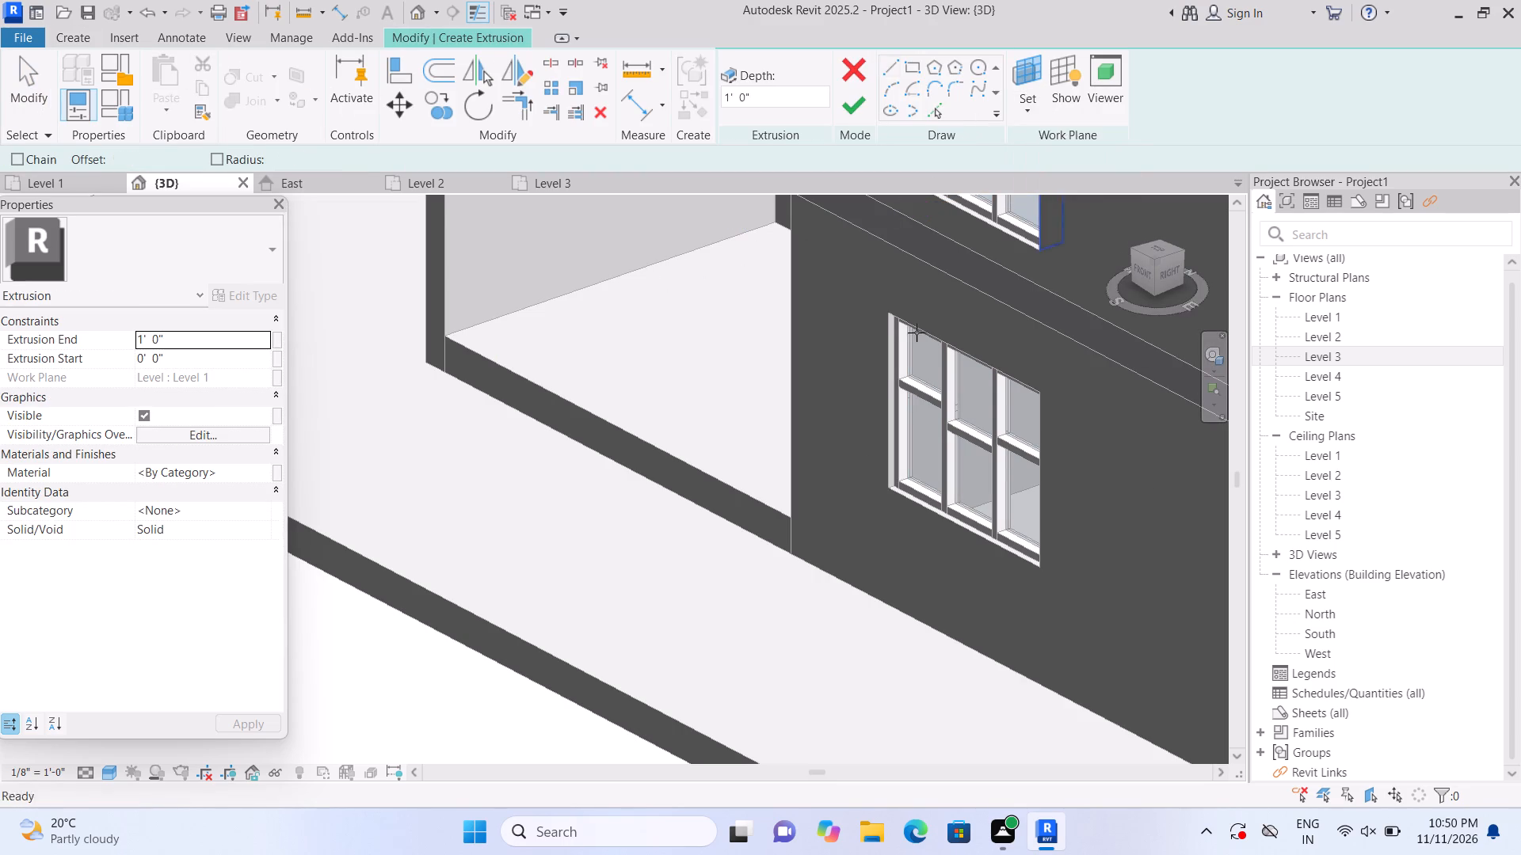
scroll(608, 542, "up", 4)
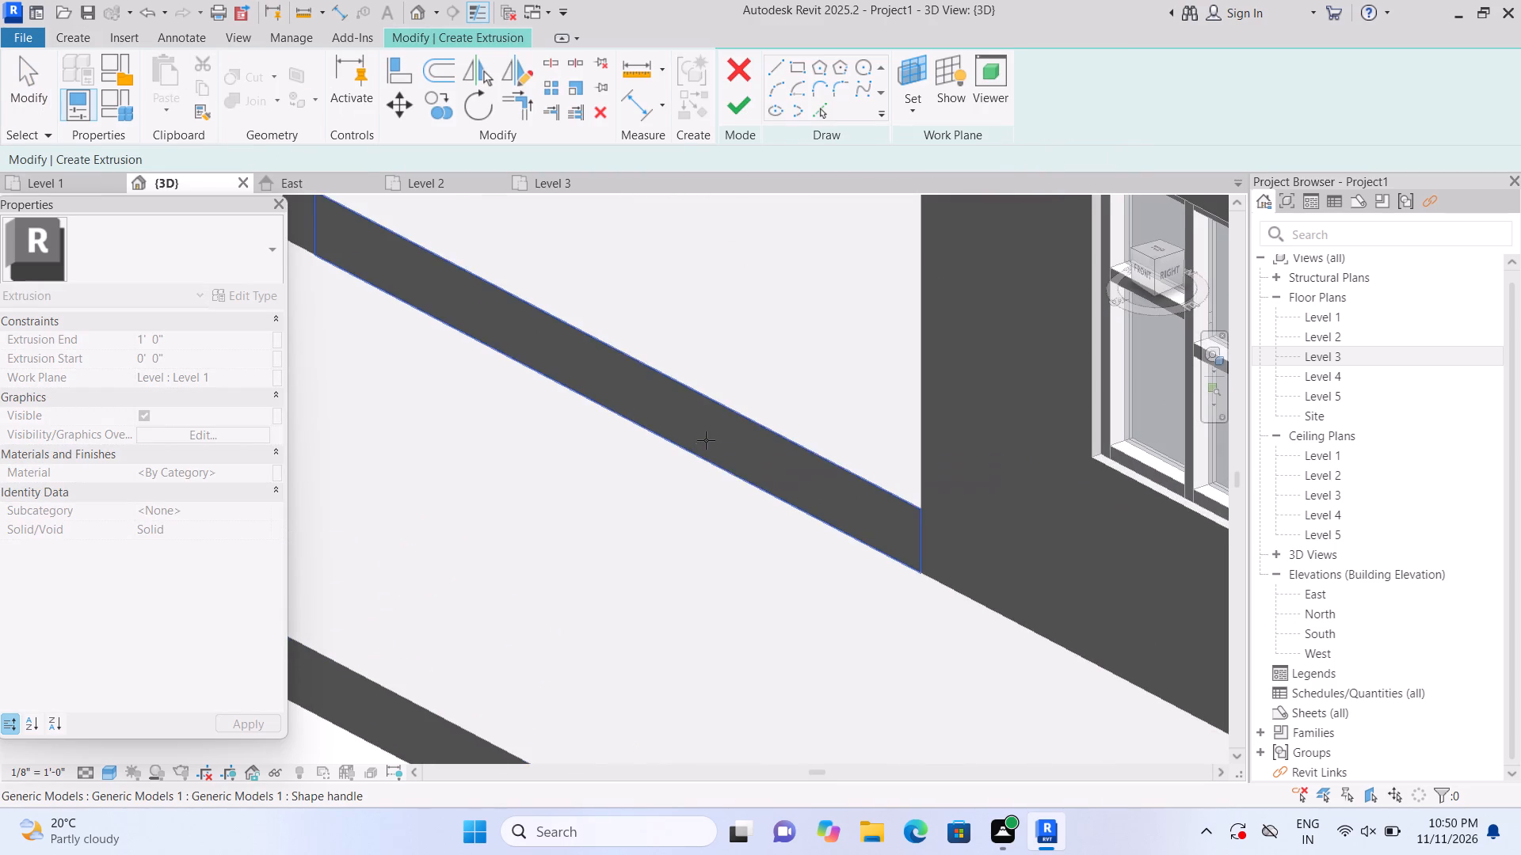
scroll(706, 440, "down", 1)
left_click(707, 440)
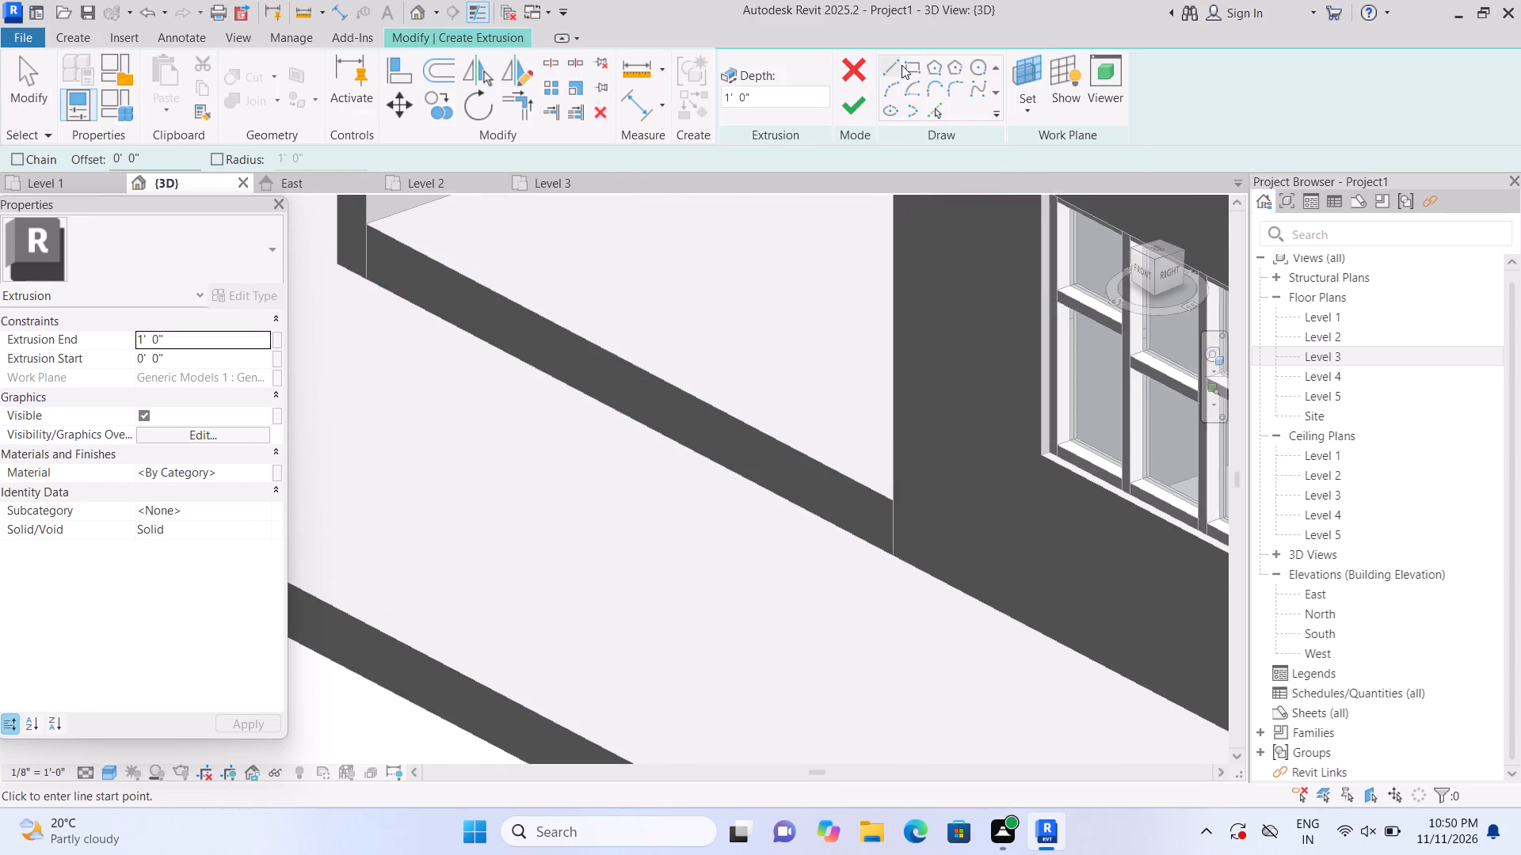
left_click(911, 66)
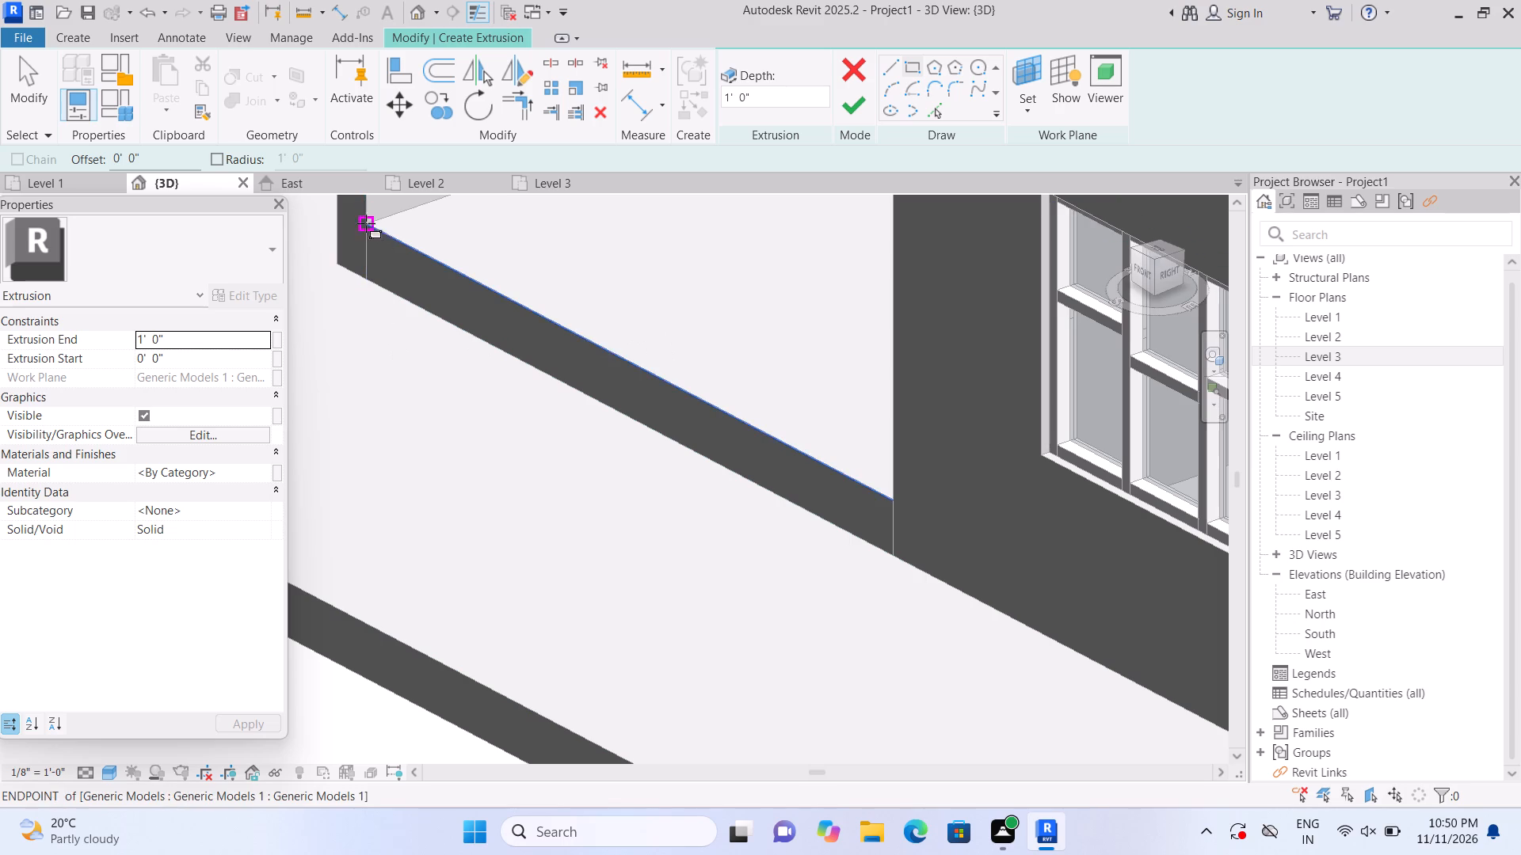
left_click(368, 228)
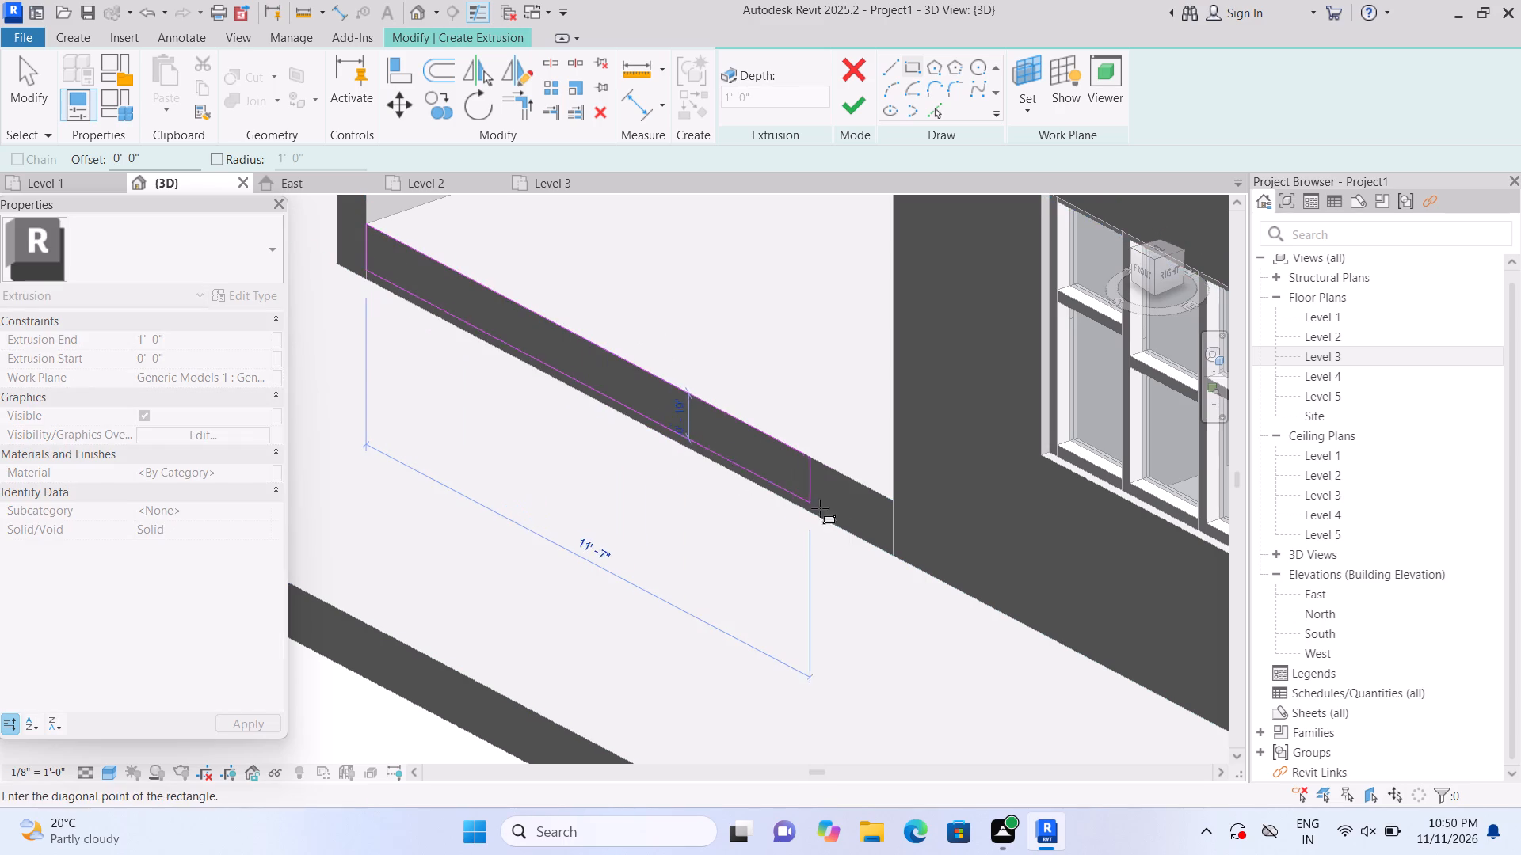
left_click(893, 563)
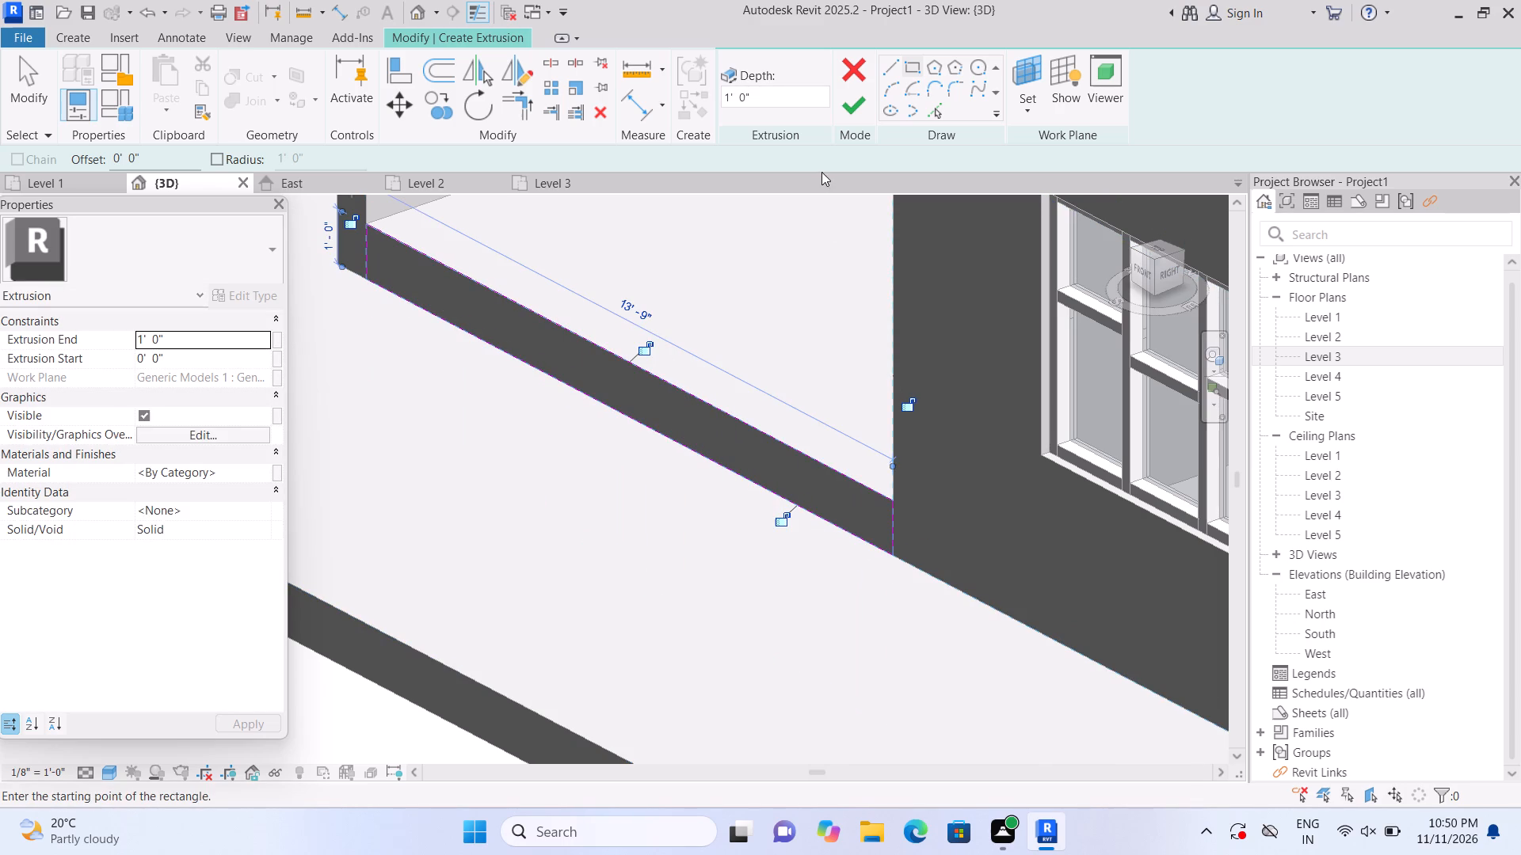
left_click(848, 113)
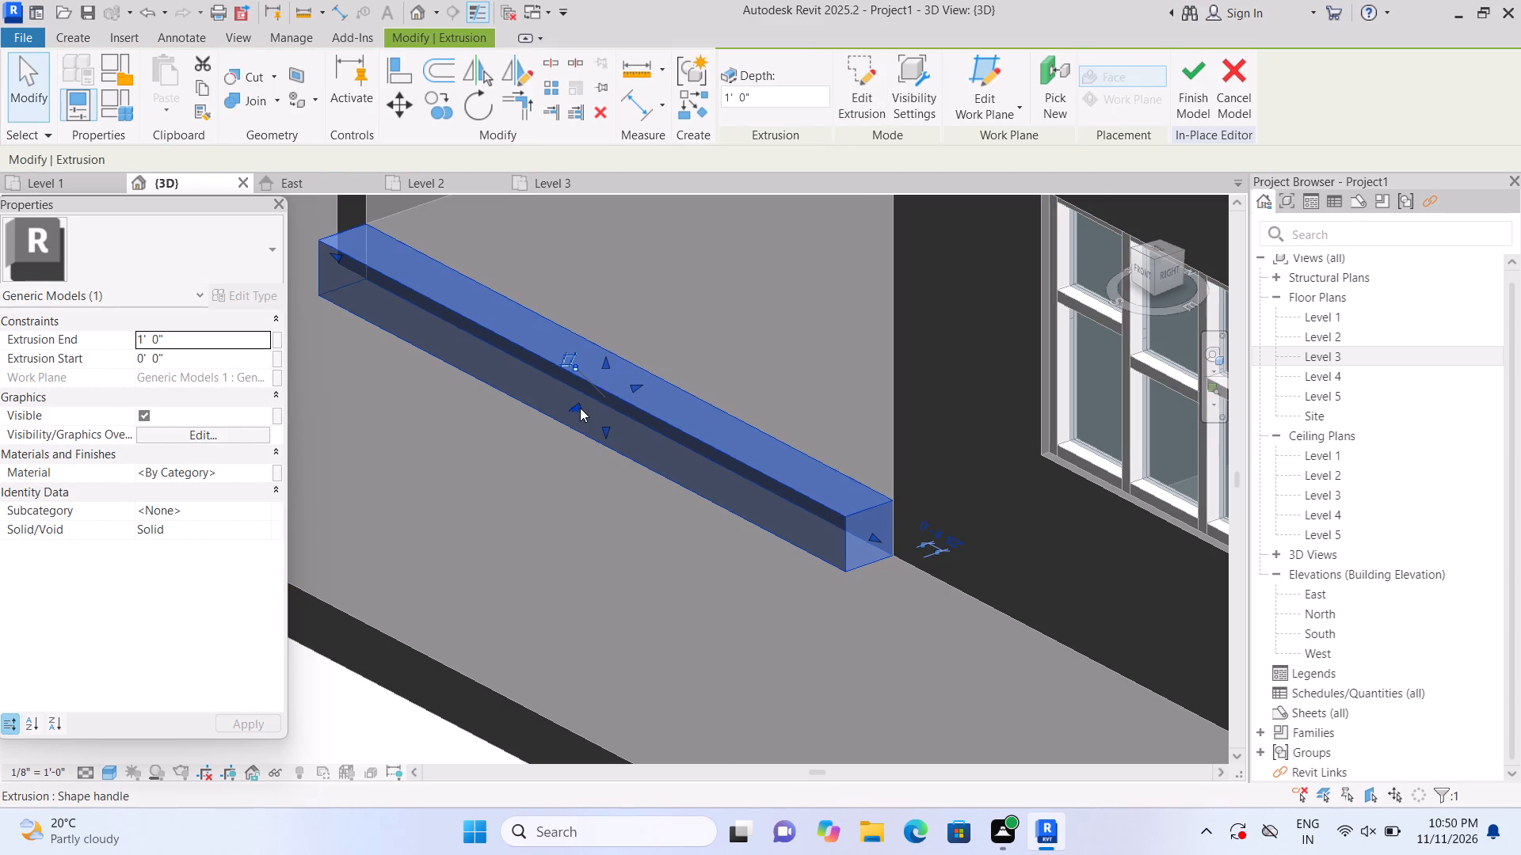
Reshape the extruded block into a step about 1'-4 3/4" deep and about 8" high, its top below the porch floor.
left_click_drag(578, 404, 543, 424)
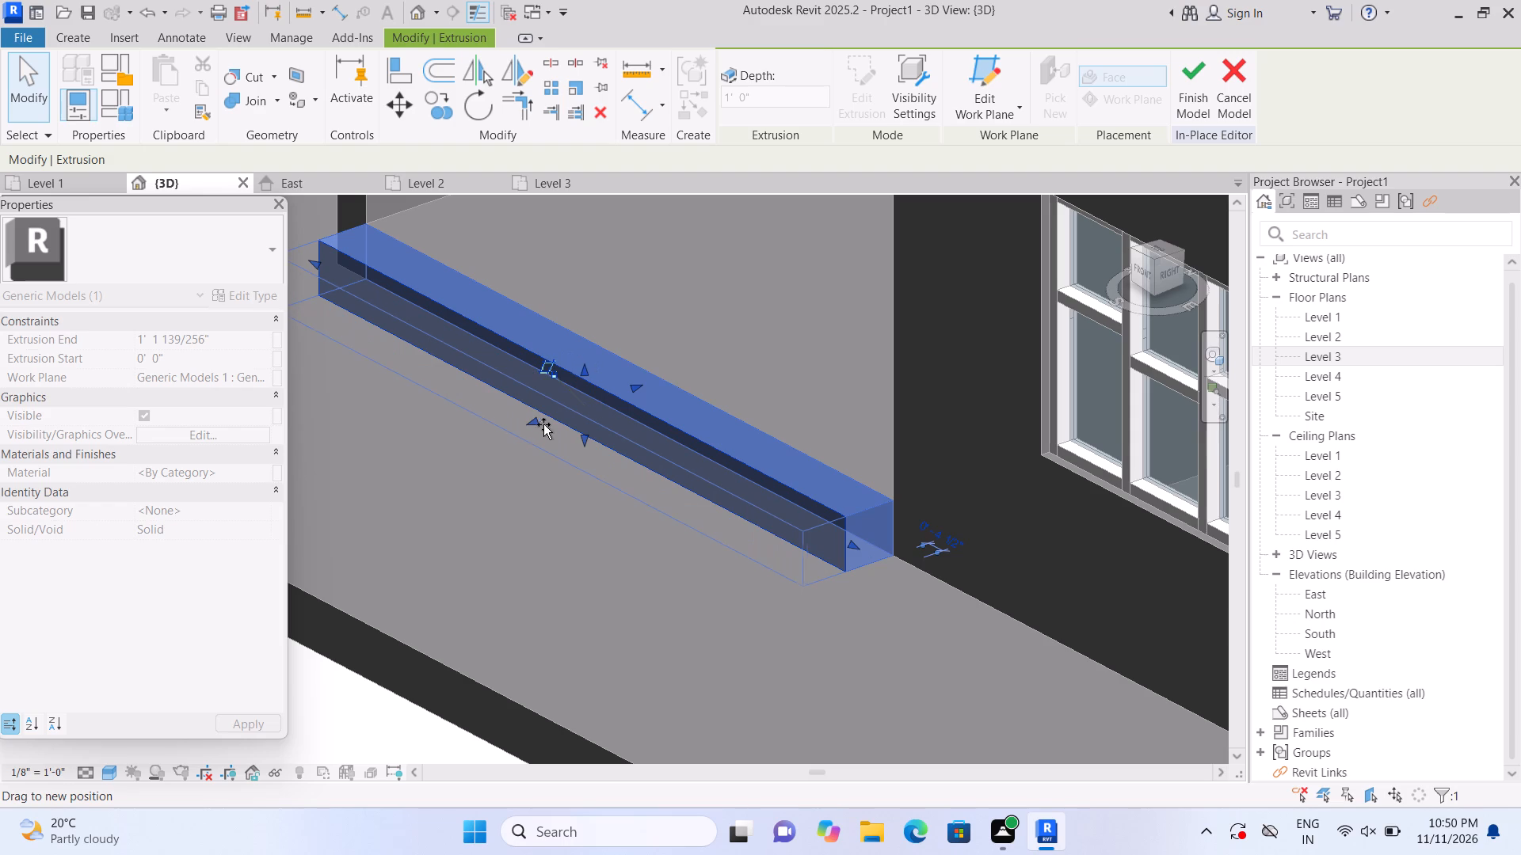
left_click_drag(543, 424, 548, 425)
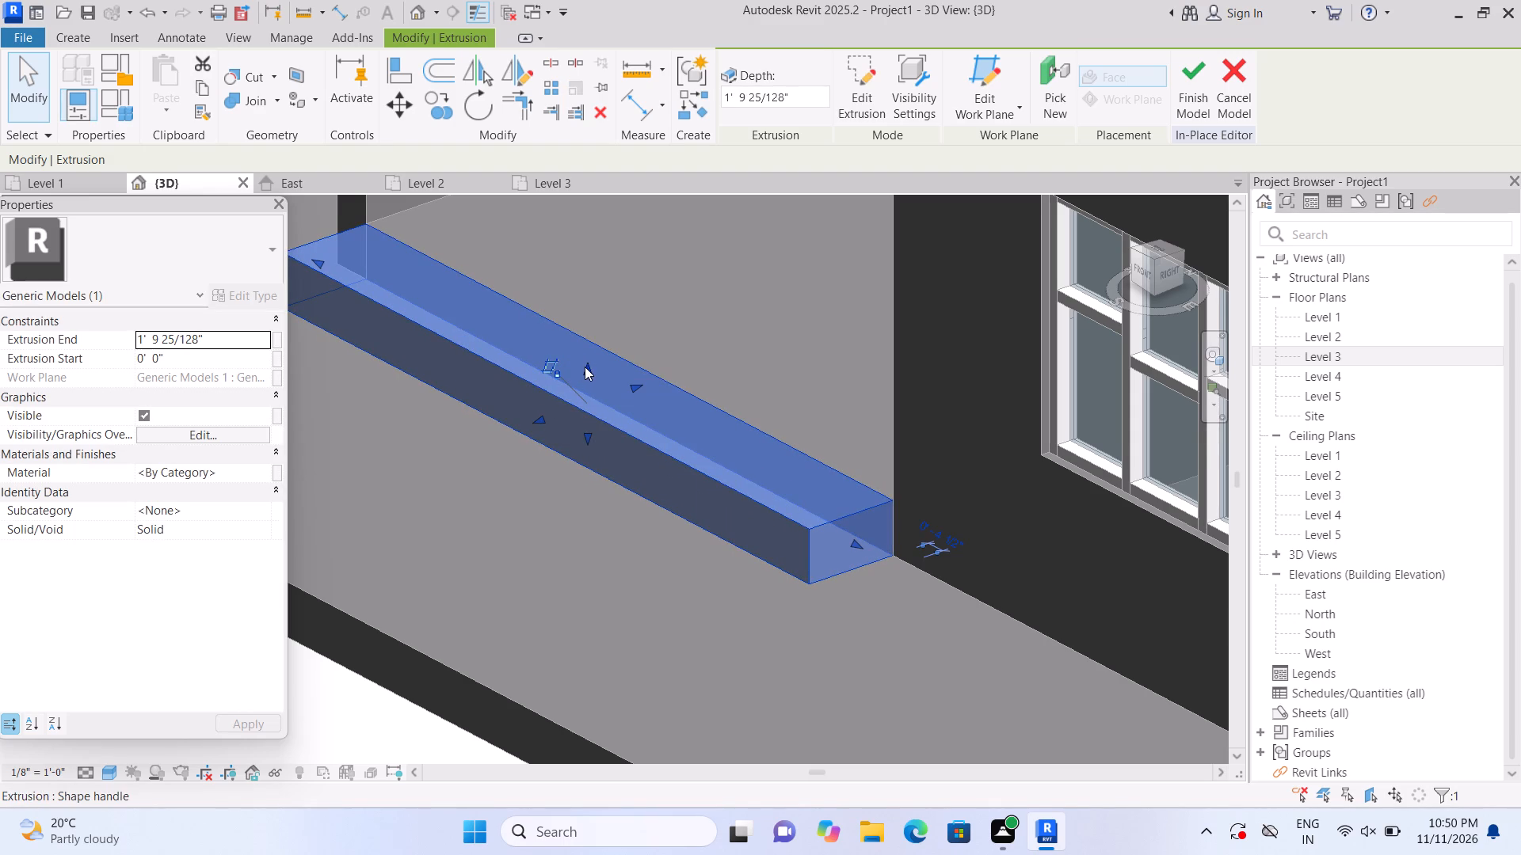
left_click_drag(585, 367, 596, 401)
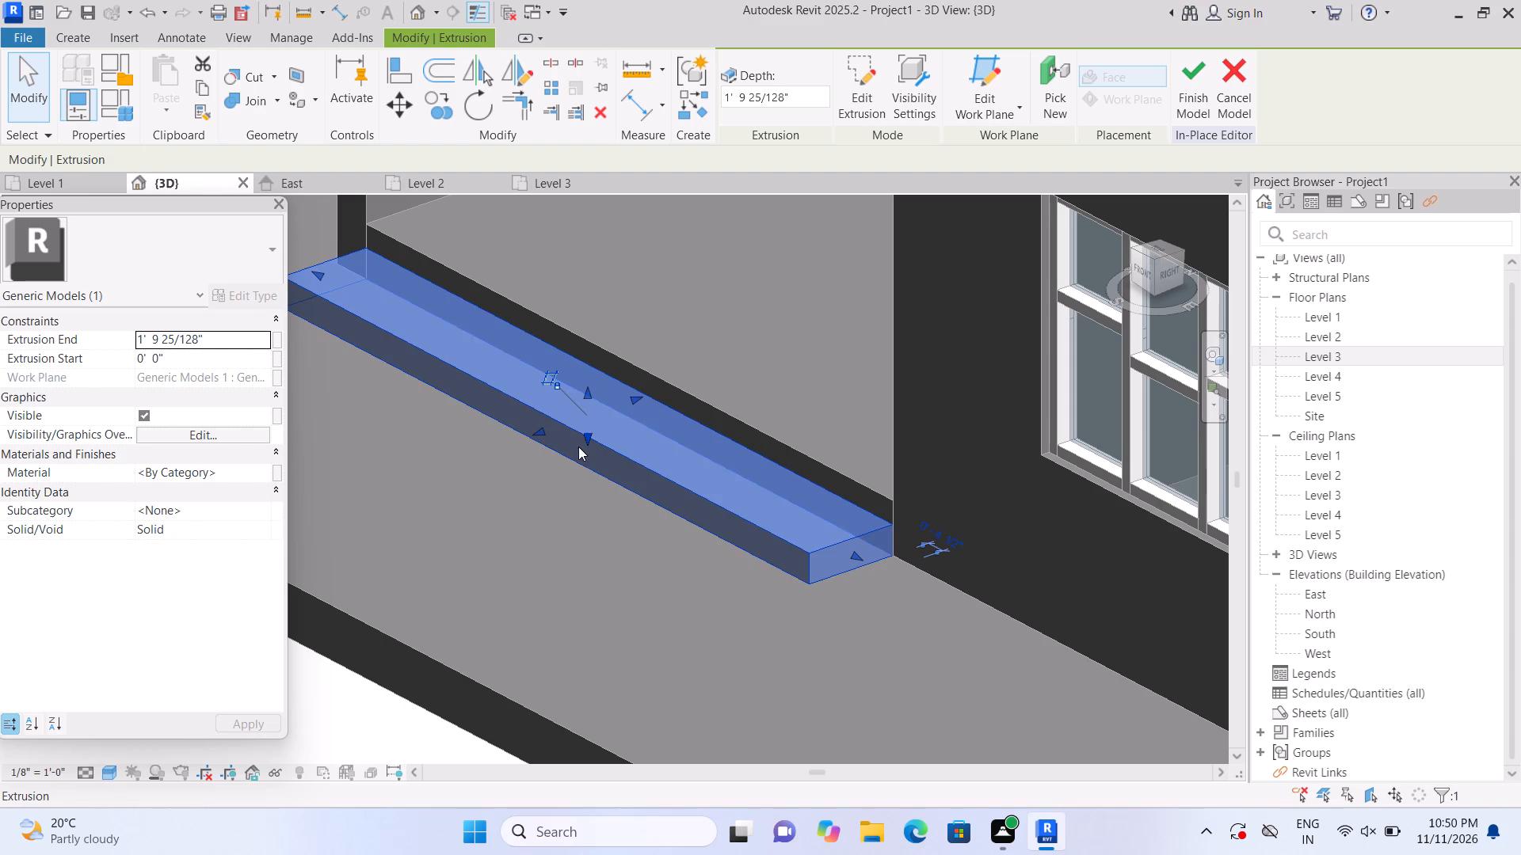
left_click_drag(540, 435, 565, 431)
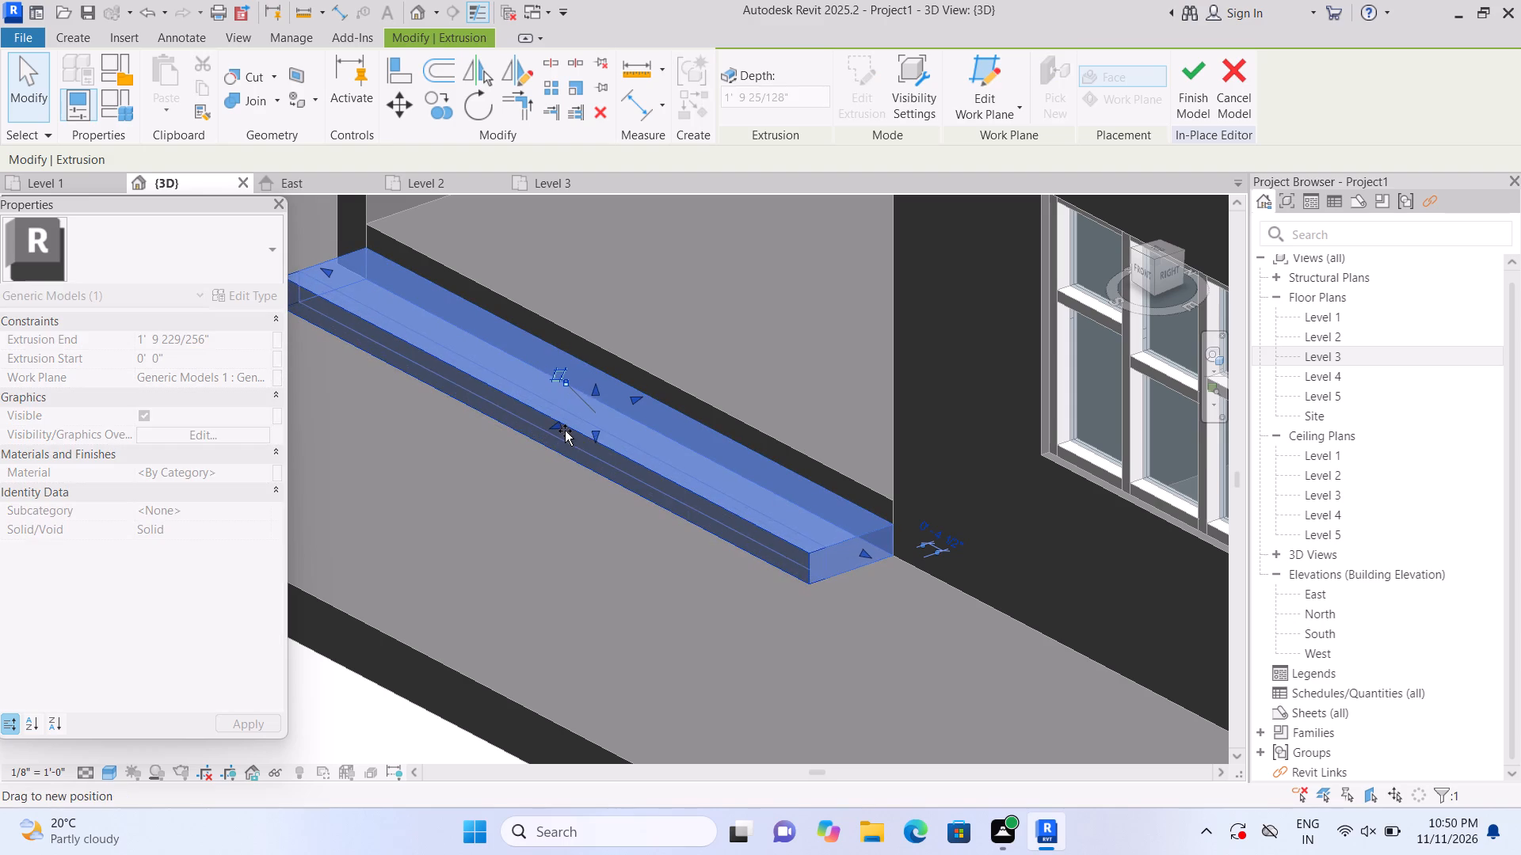
left_click_drag(565, 431, 566, 431)
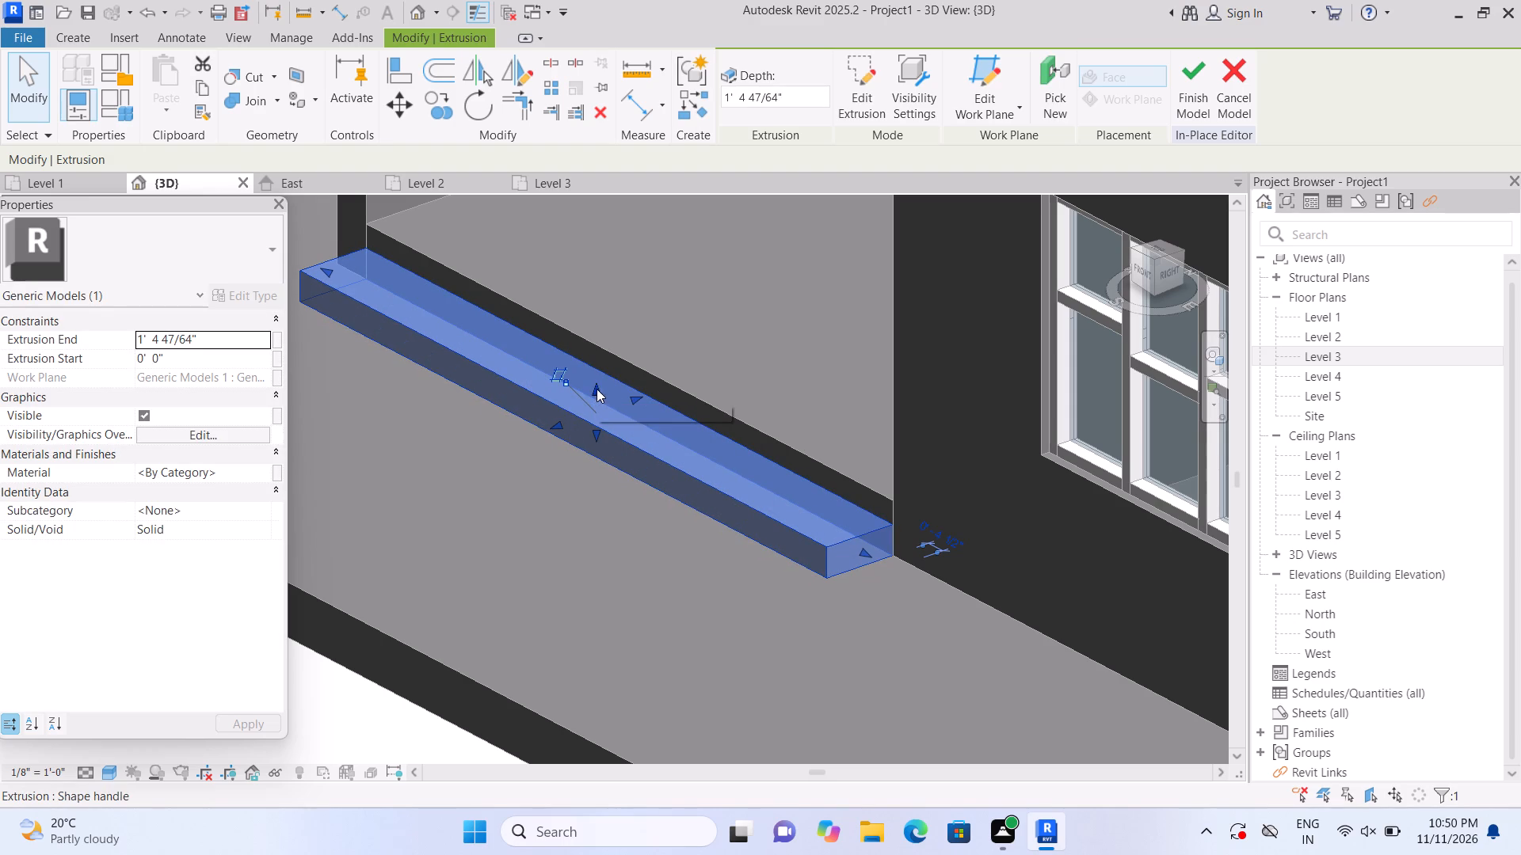
left_click(593, 389)
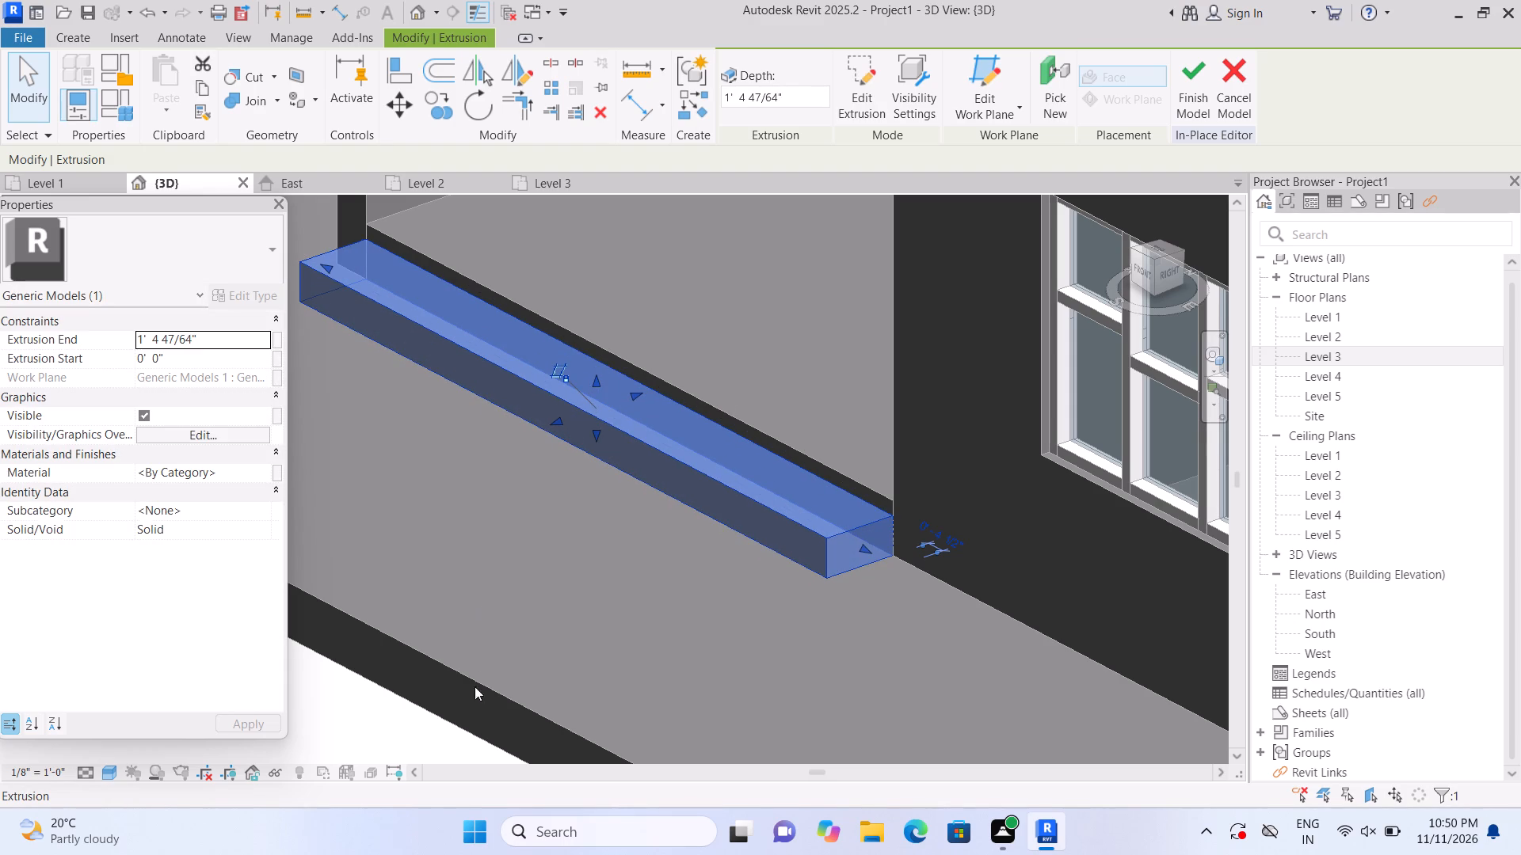
left_click(341, 724)
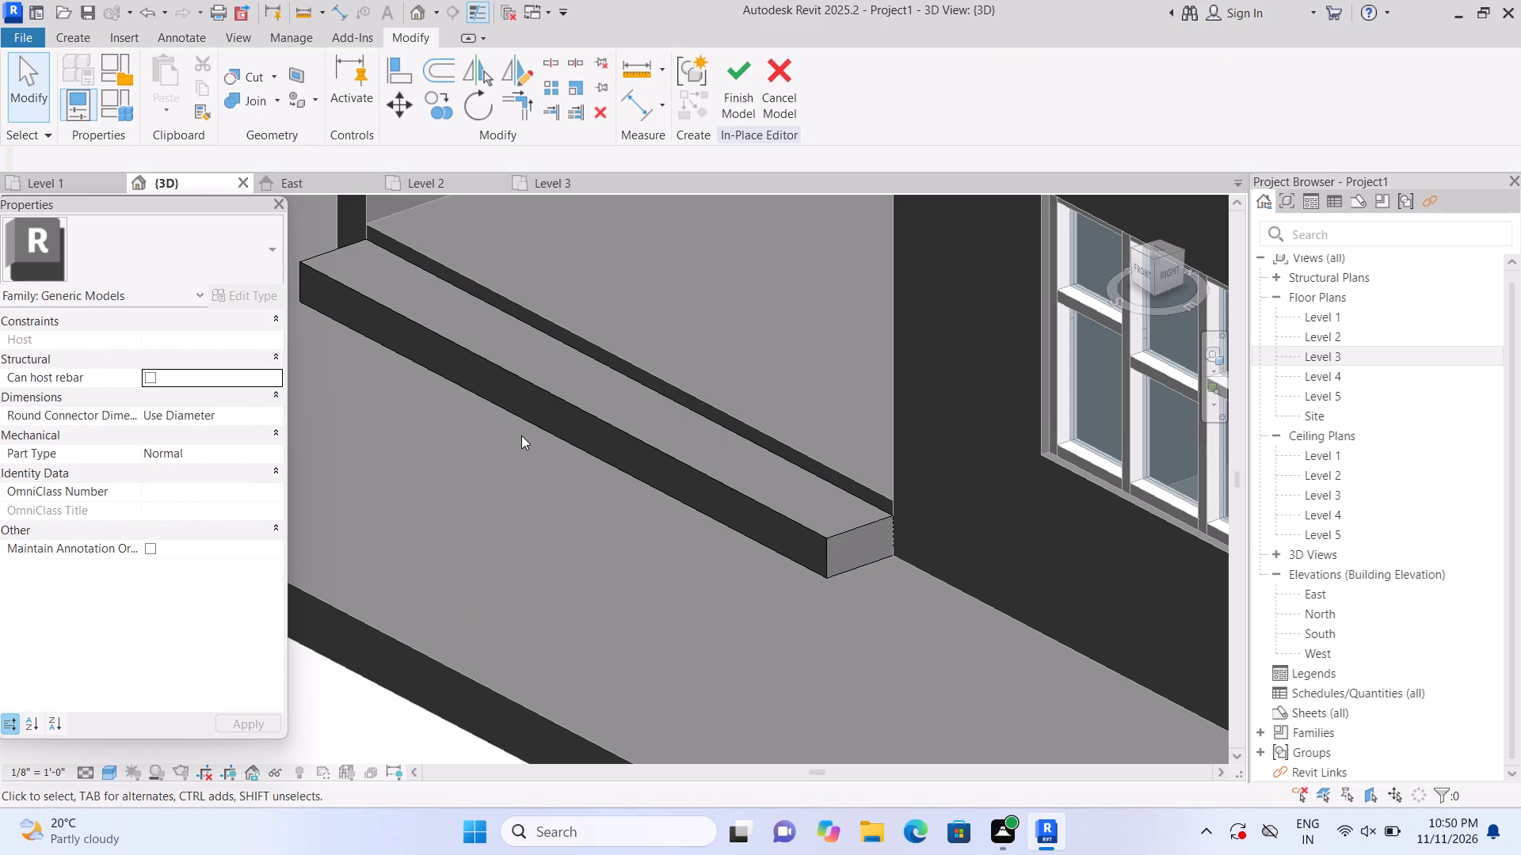
left_click(541, 412)
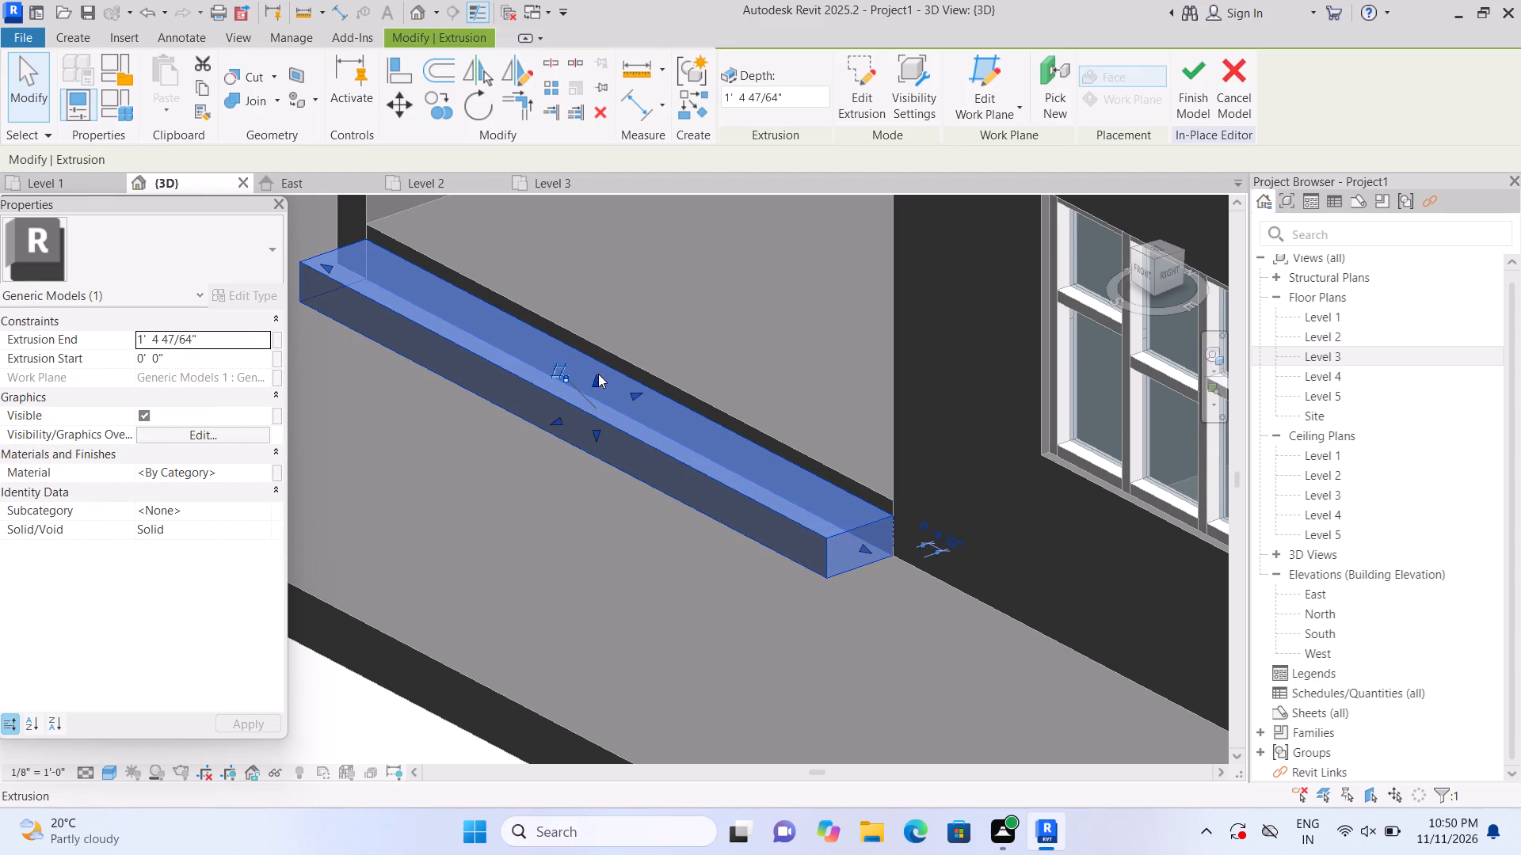
left_click_drag(593, 377, 595, 385)
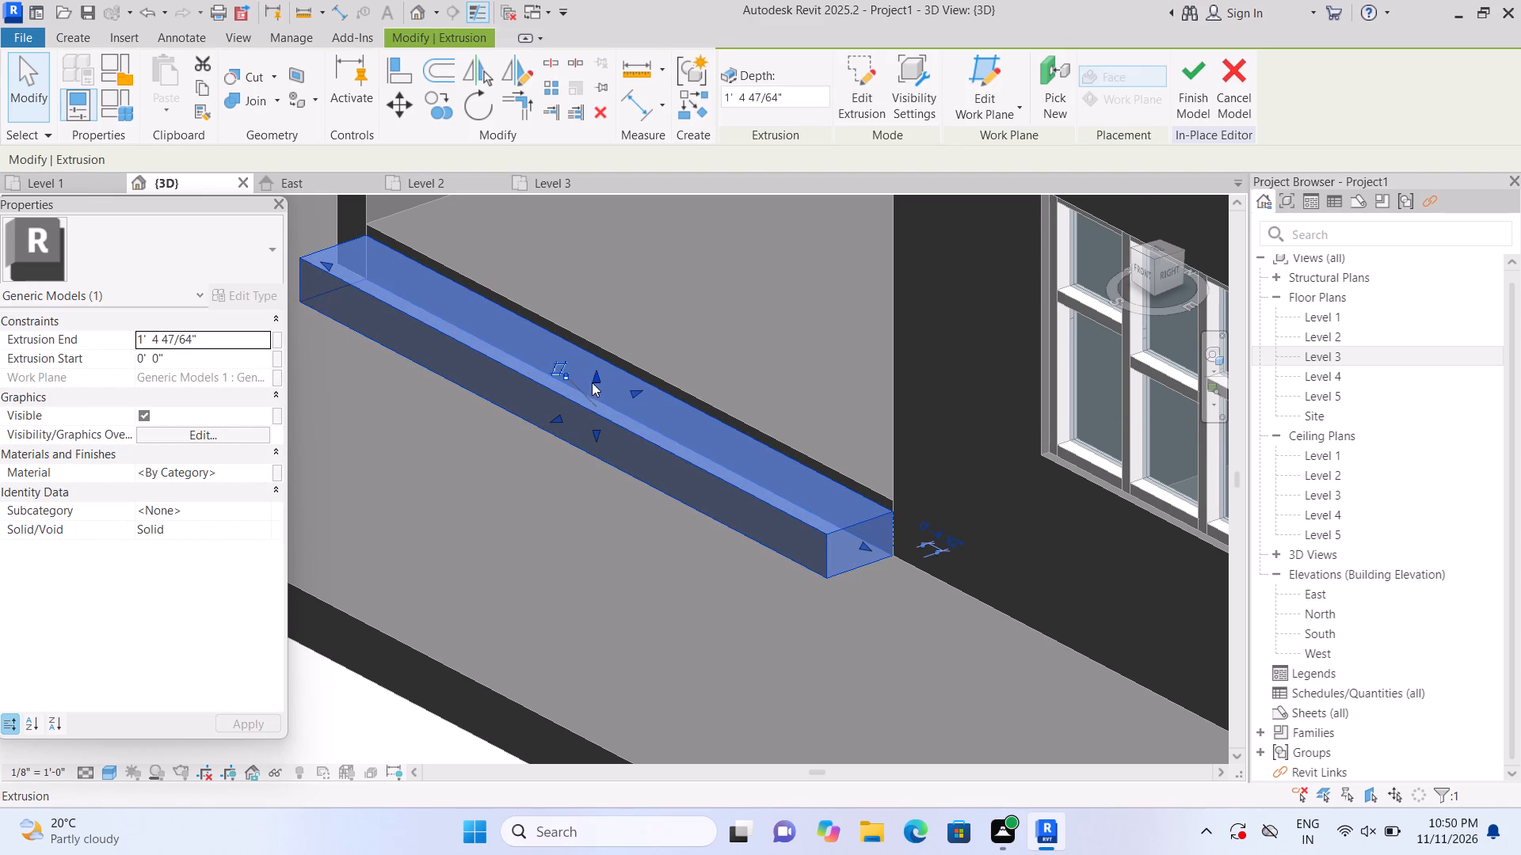
left_click_drag(595, 375, 601, 391)
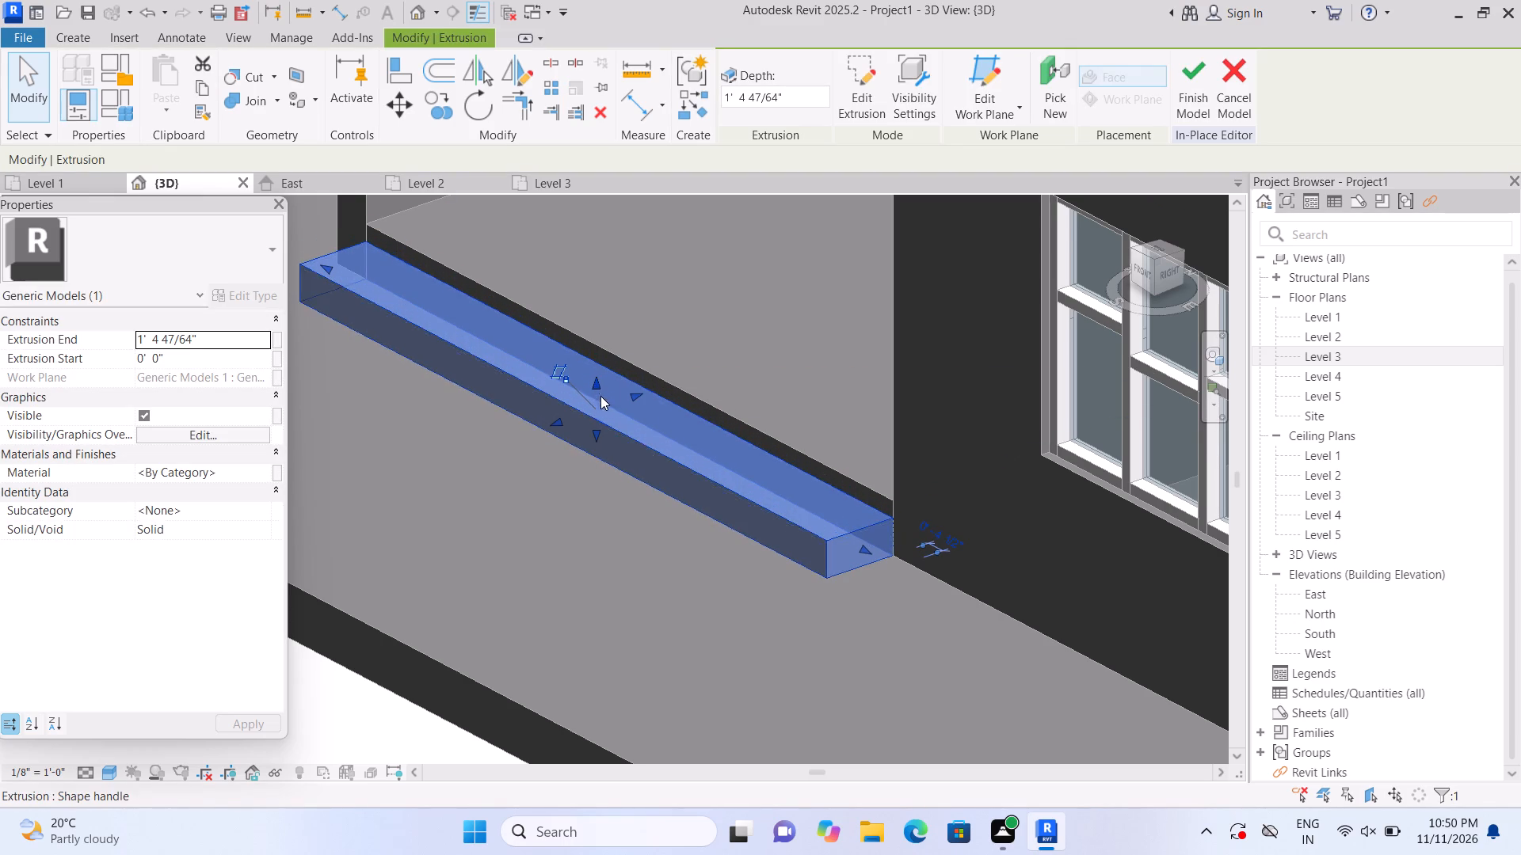
left_click(426, 716)
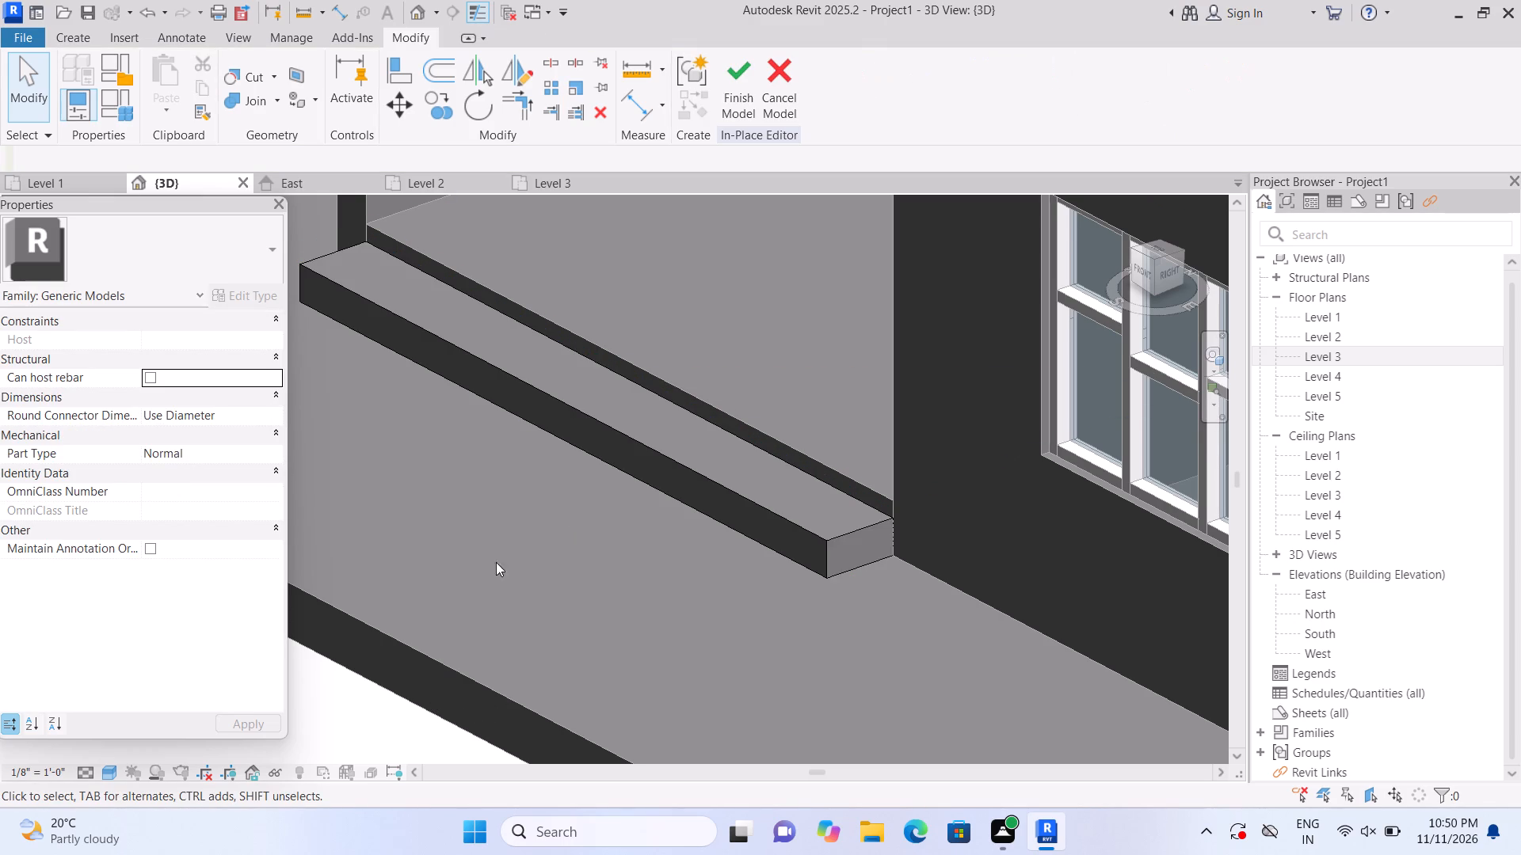
Extrude a 13'-9" by about 8" rectangle 1'-0" deep on the first step's front face, using that face as work plane.
middle_click_drag(526, 544, 608, 564)
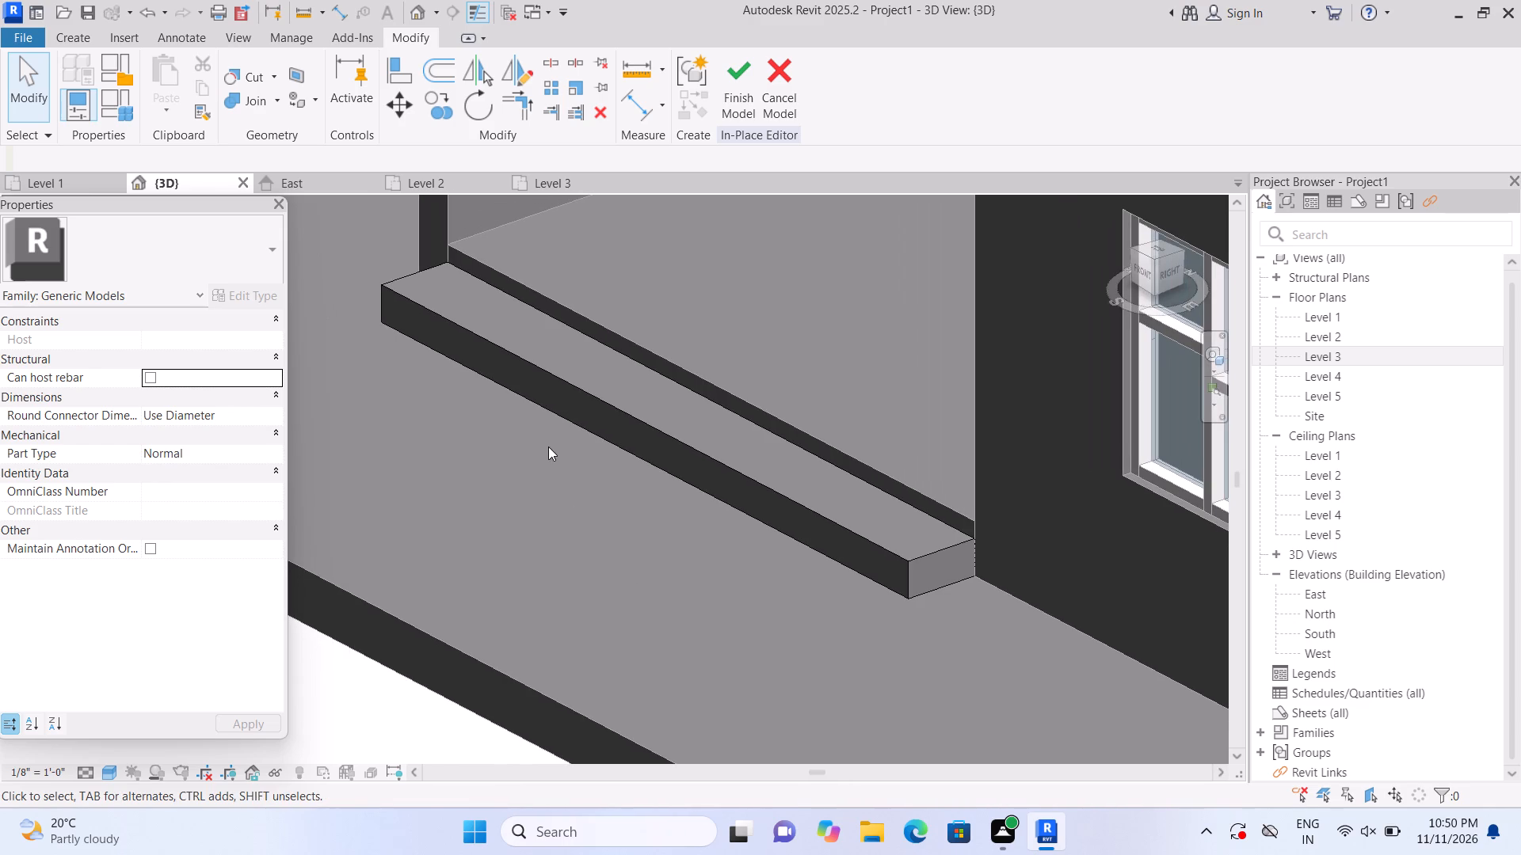
left_click(82, 32)
left_click(196, 112)
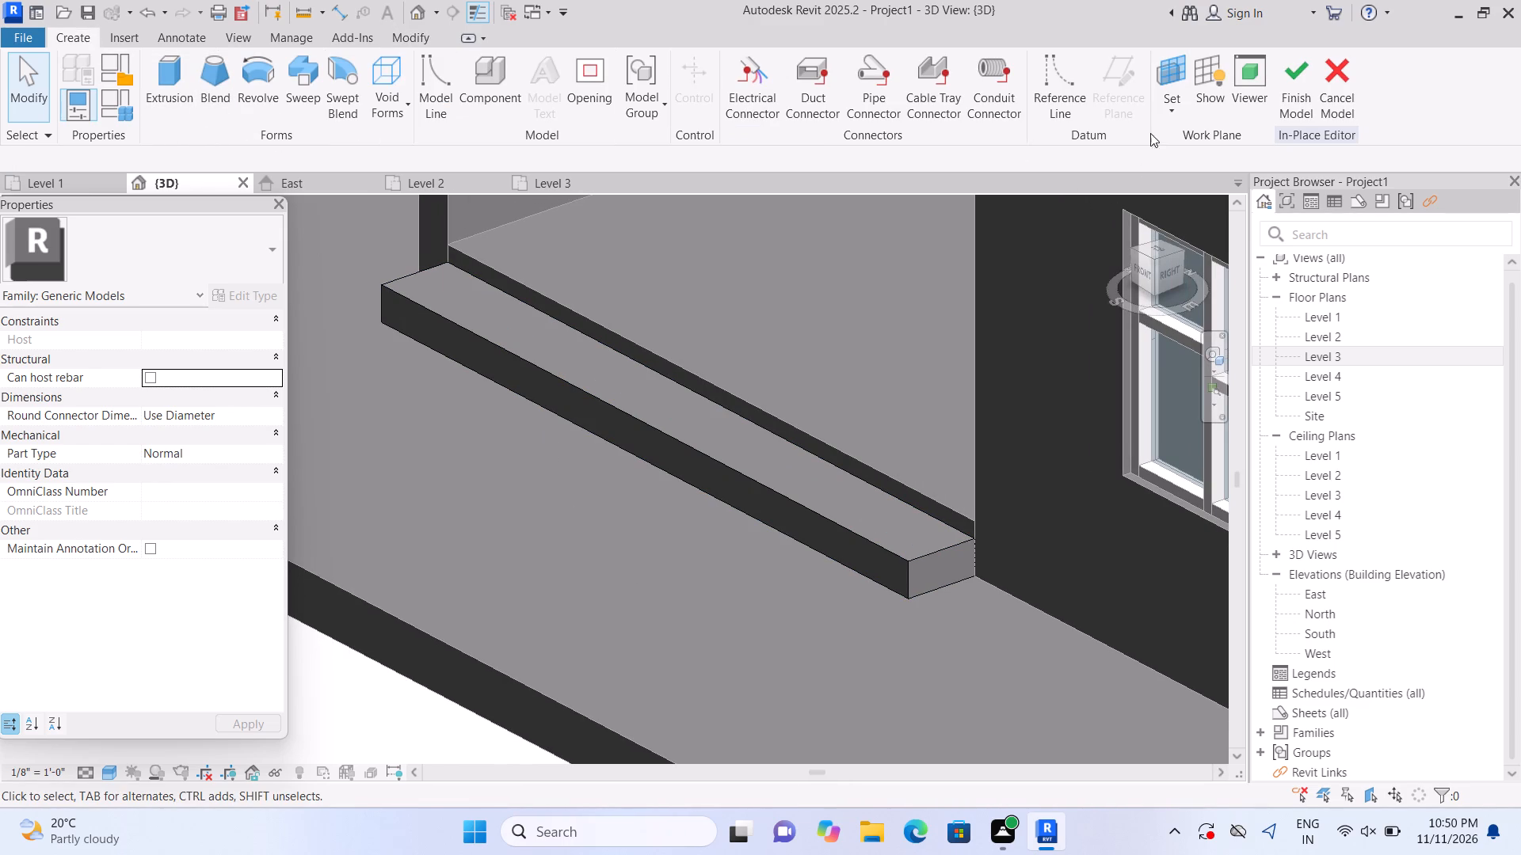
left_click(165, 73)
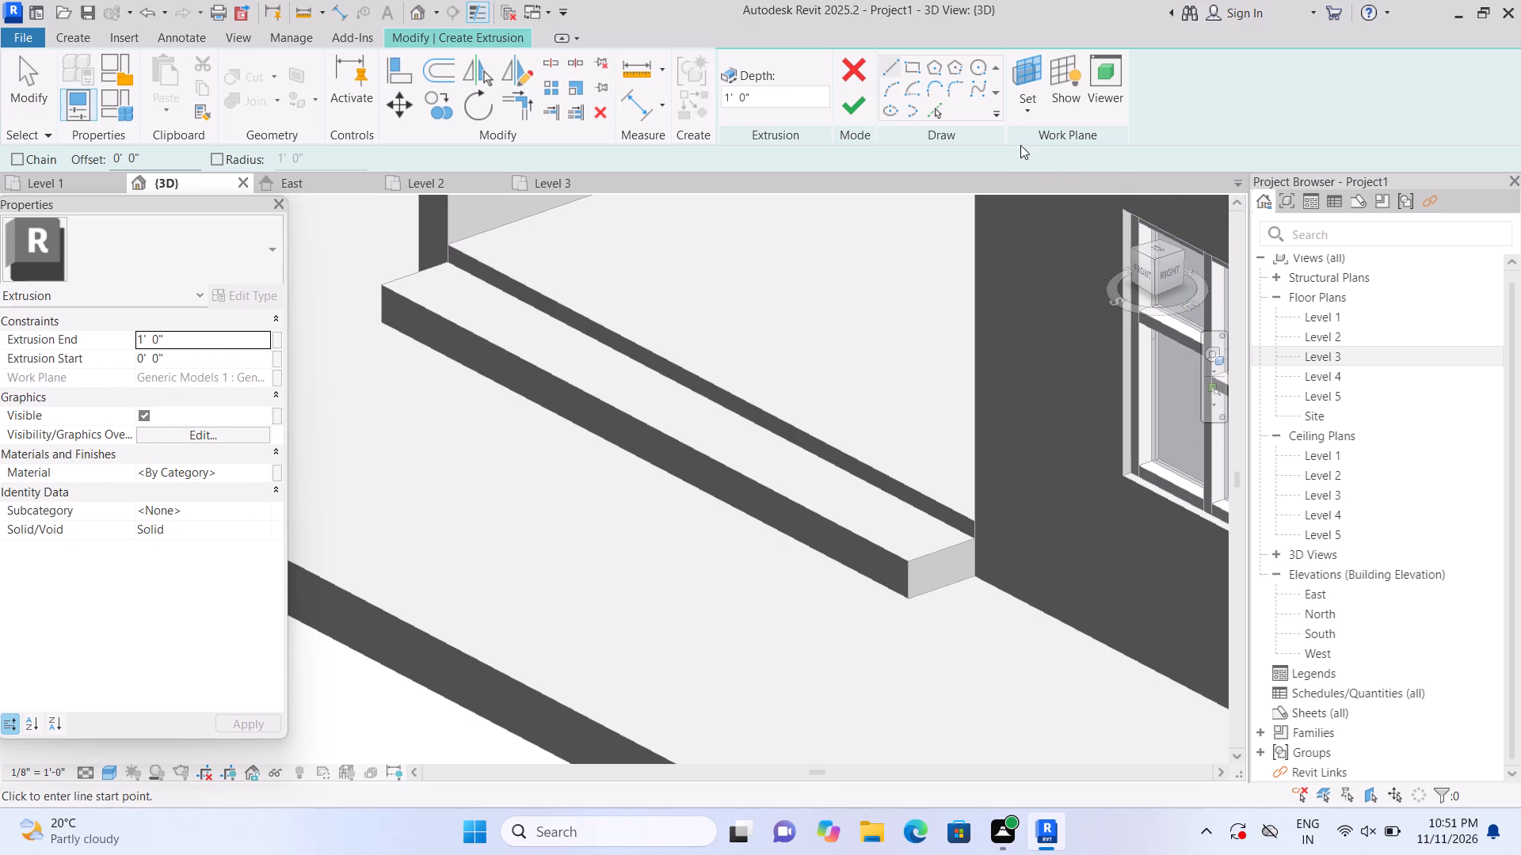
left_click(1023, 116)
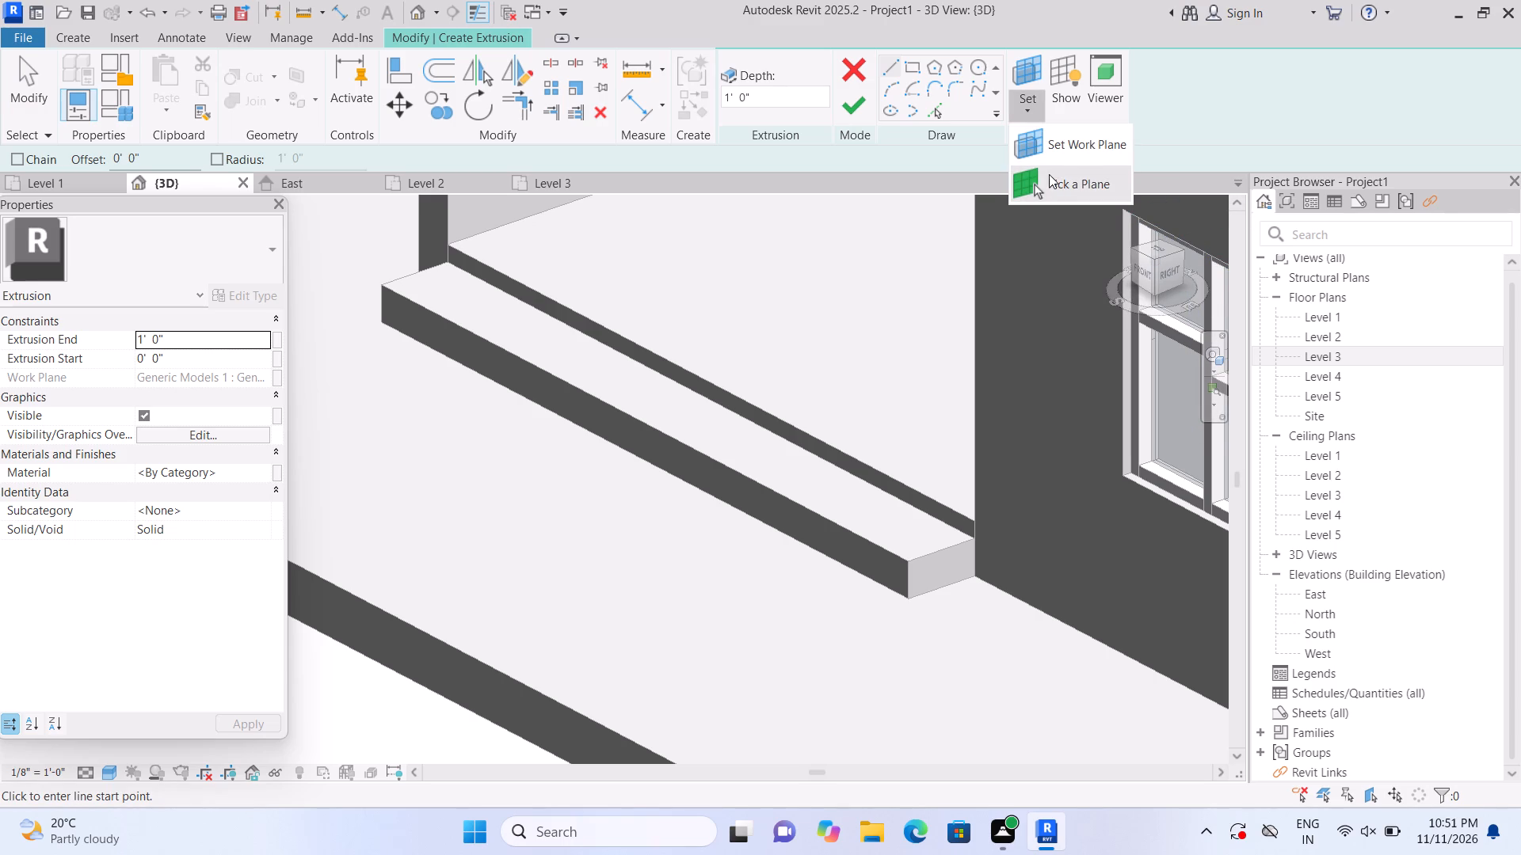
left_click(1054, 191)
scroll(571, 545, "up", 1)
scroll(709, 488, "up", 2)
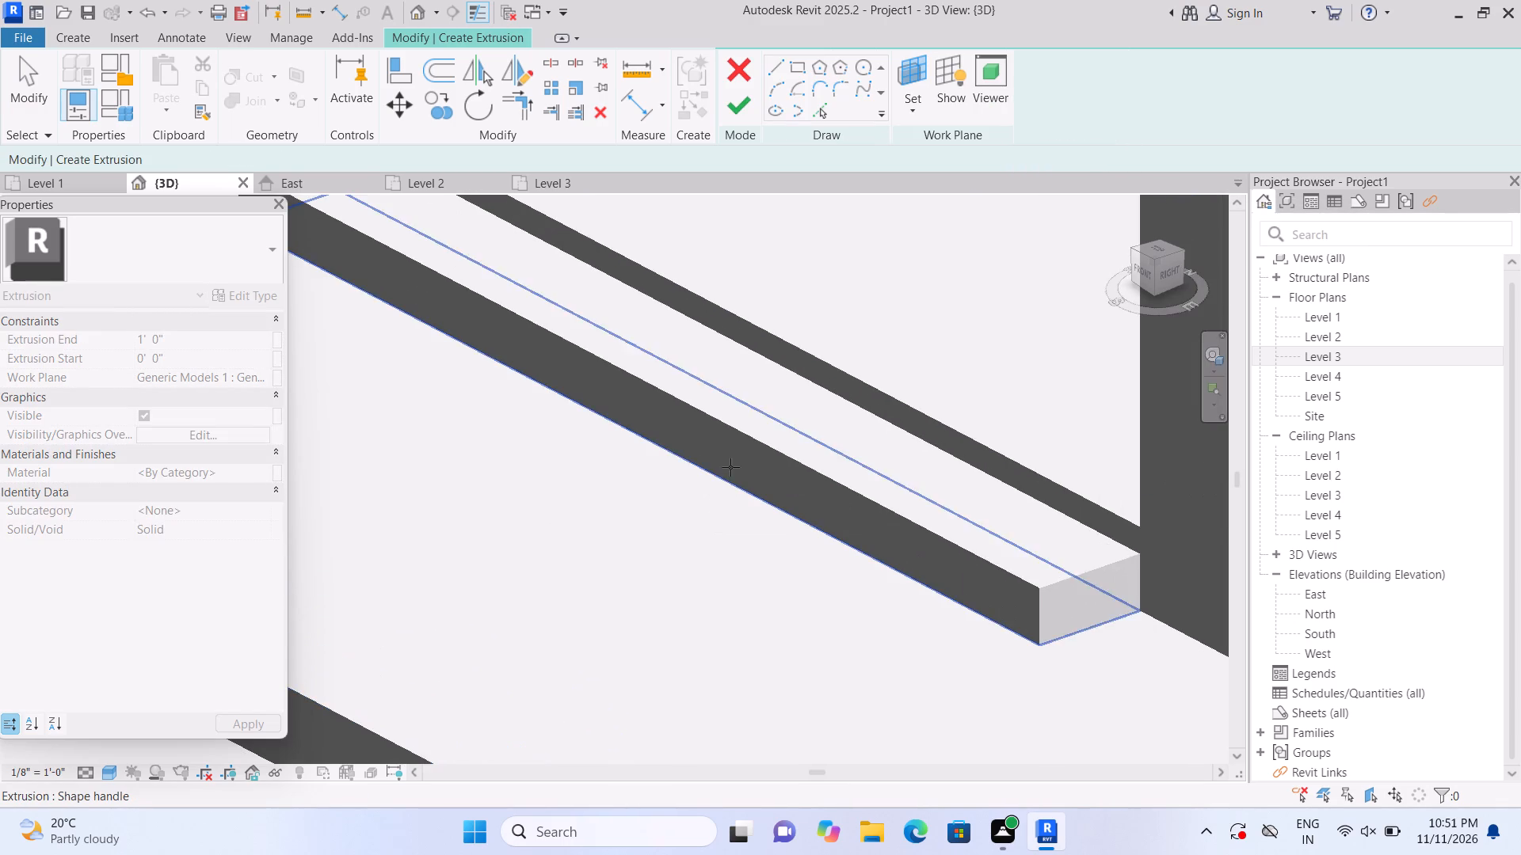
left_click(749, 454)
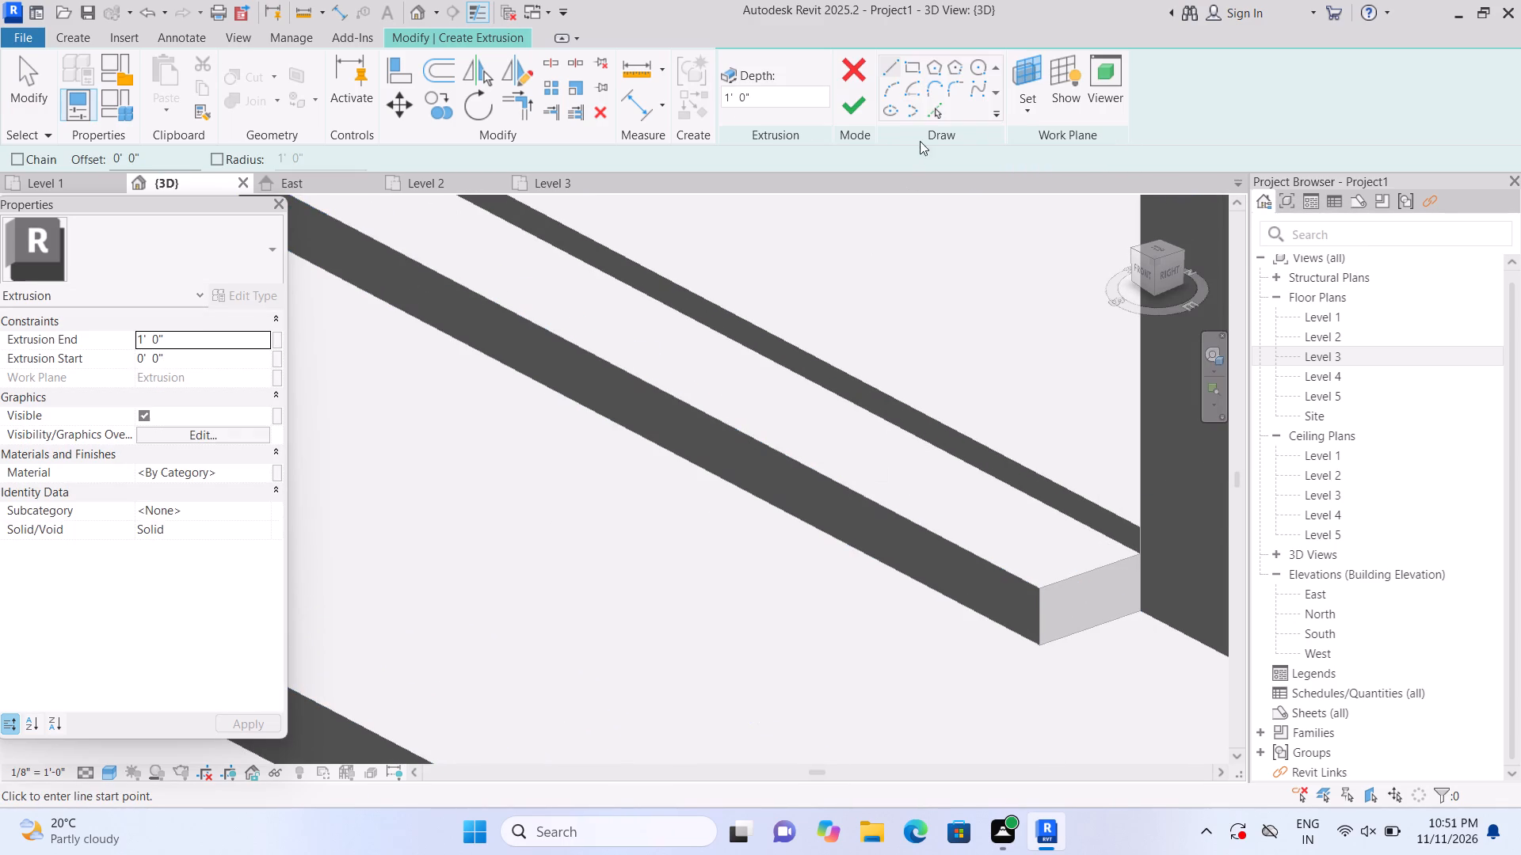
left_click(915, 66)
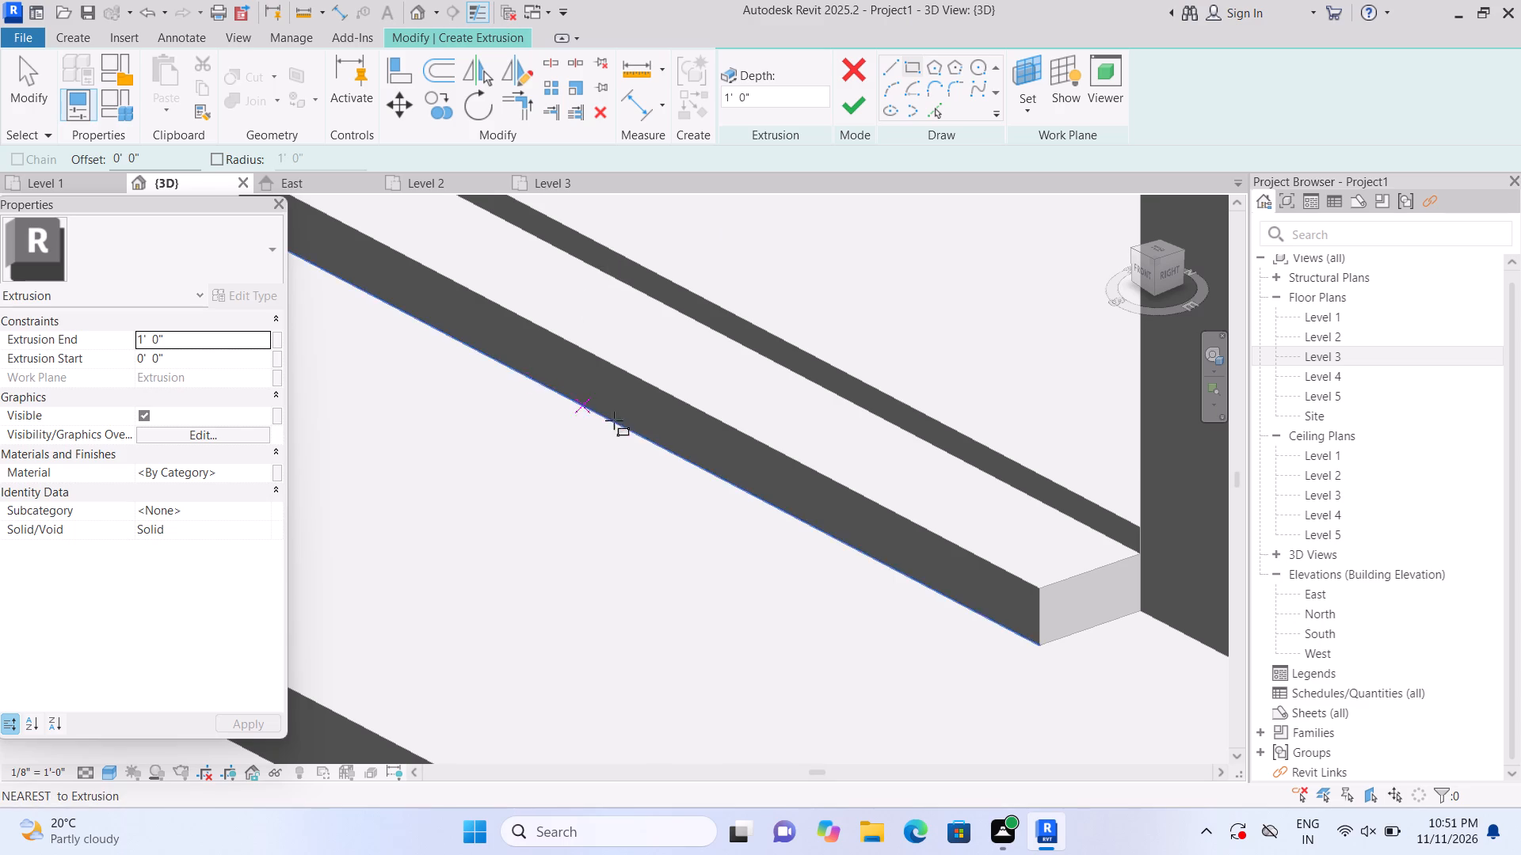
middle_click_drag(703, 477, 710, 487)
scroll(707, 480, "down", 2)
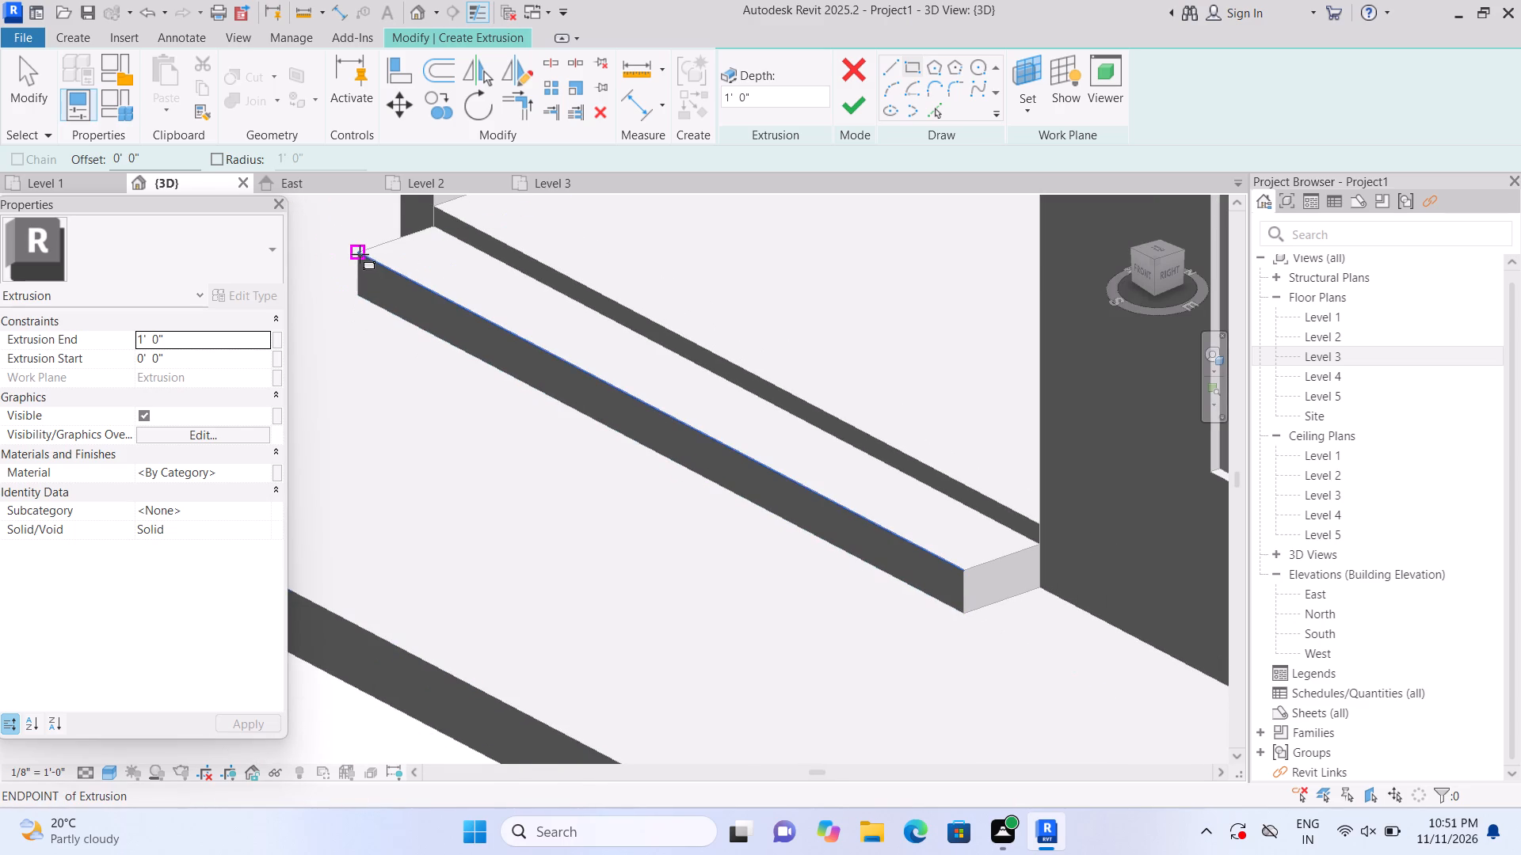
left_click(360, 254)
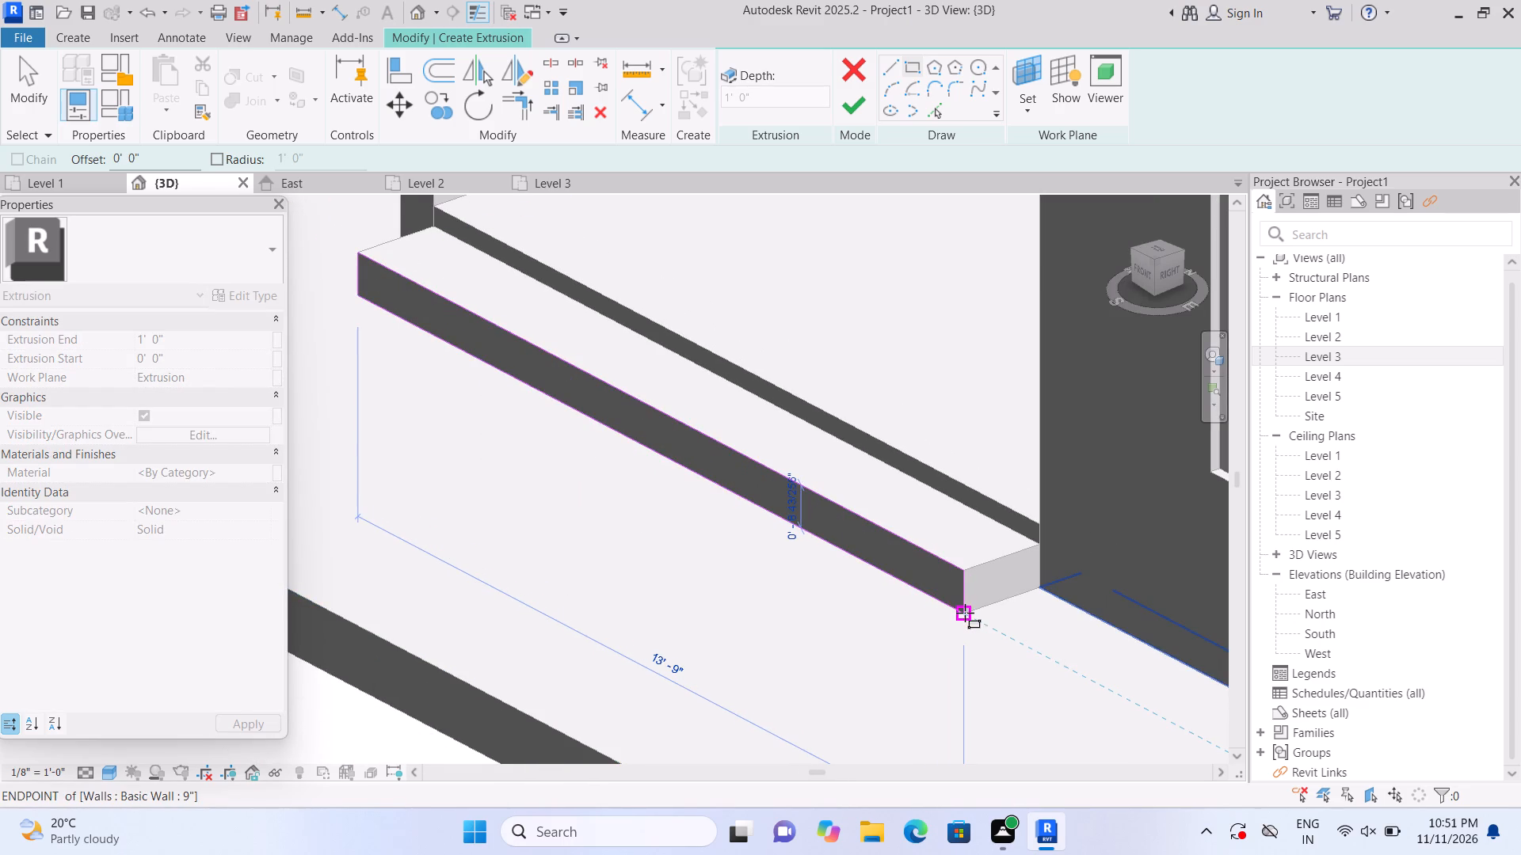
left_click_drag(963, 611, 959, 603)
left_click(837, 113)
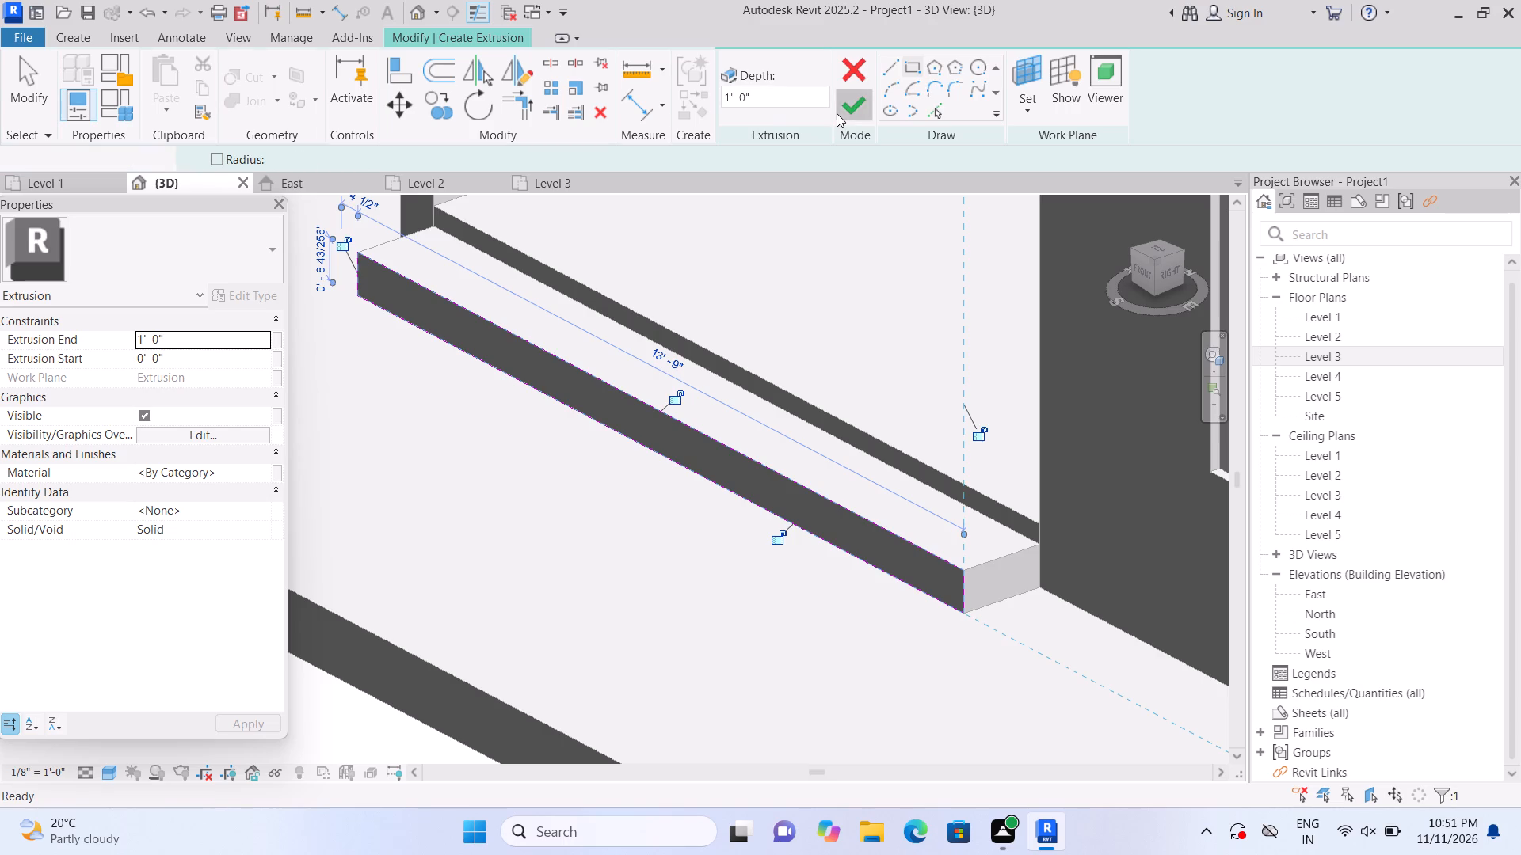
Reshape the second step to about 1'-2" deep and about 5 1/4" high, its top below the first step's.
left_click(599, 451)
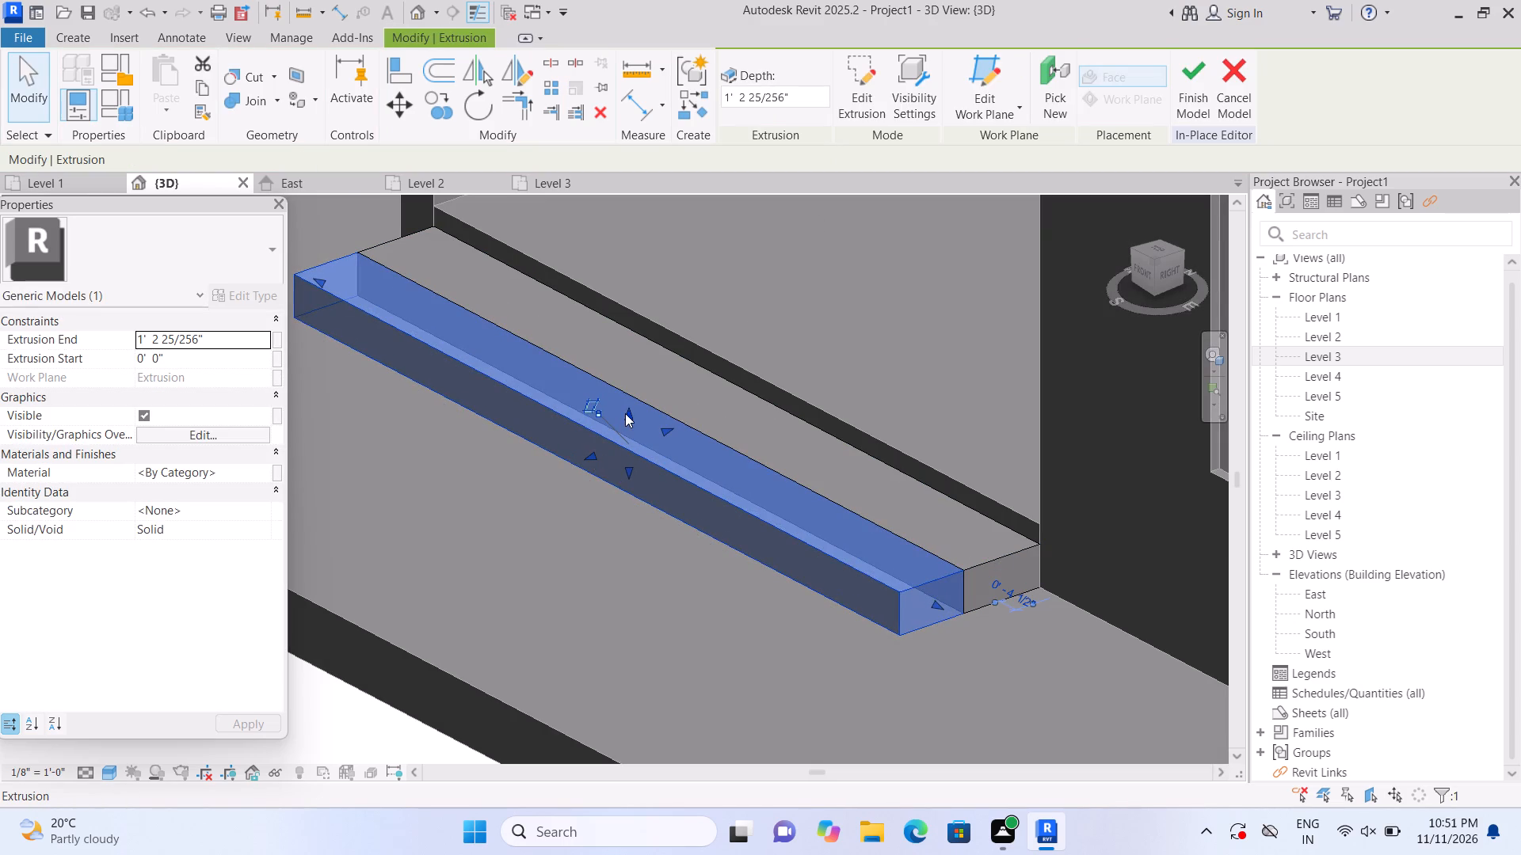
left_click_drag(625, 412, 633, 435)
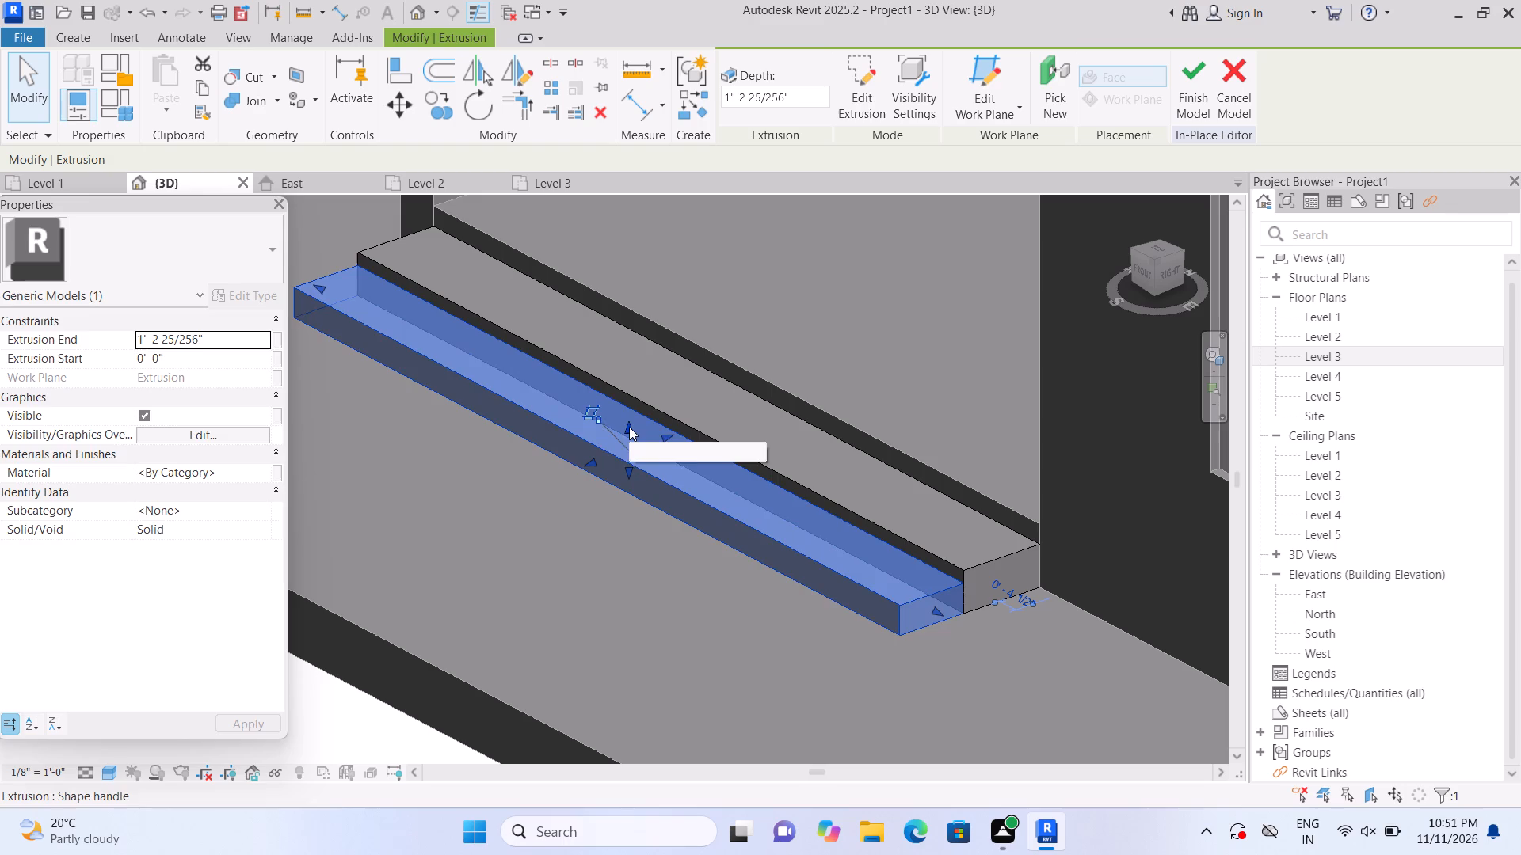
left_click_drag(629, 427, 631, 438)
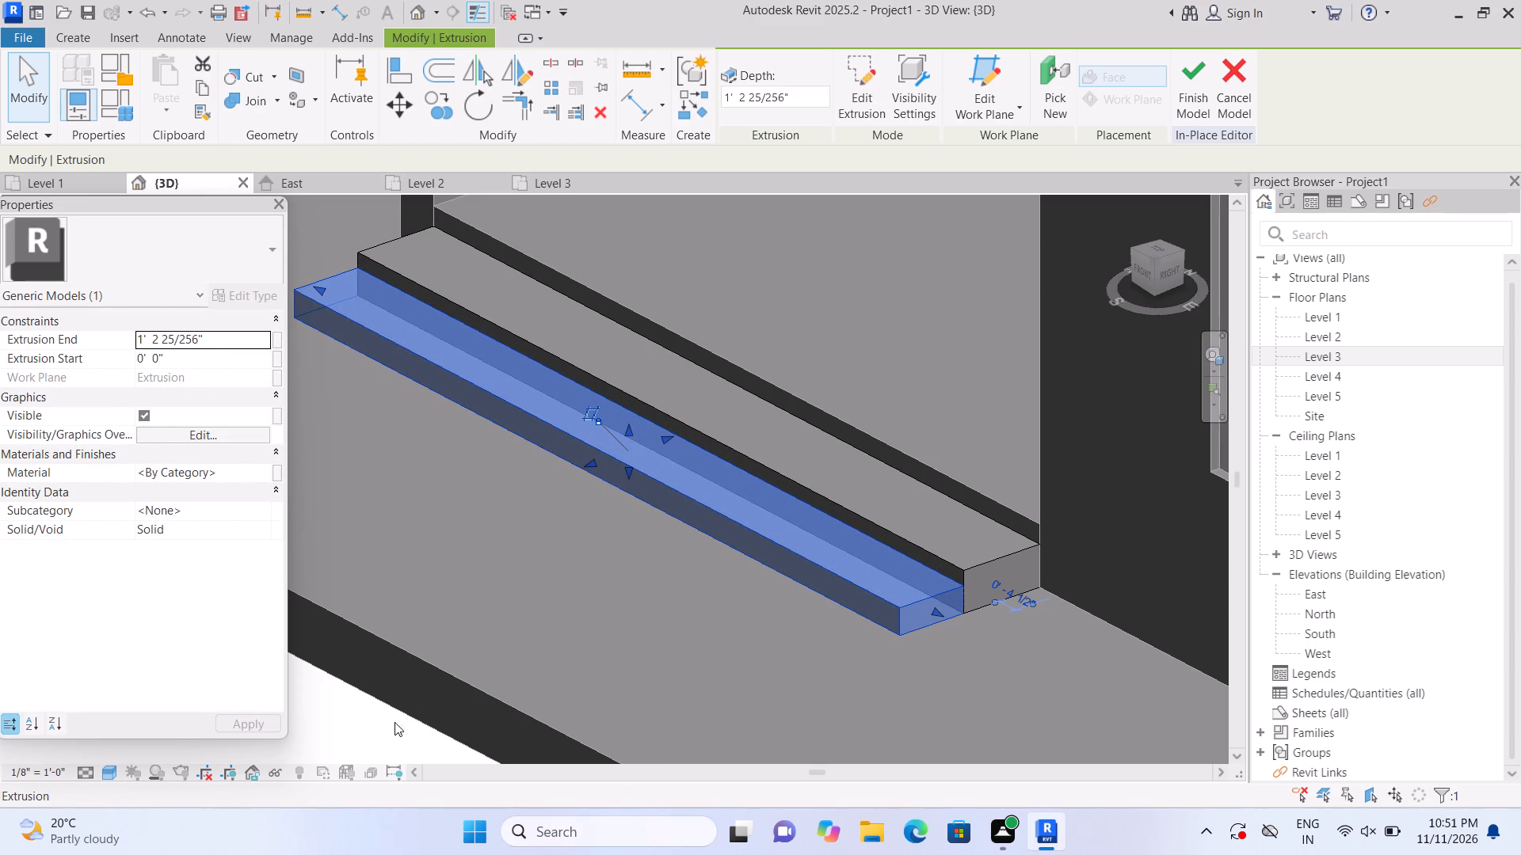
left_click(375, 733)
Extrude a 13'-9" by about 5 1/4" rectangle 1'-0" deep on the second step's front face, using that face as work plane.
middle_click_drag(448, 589, 573, 554)
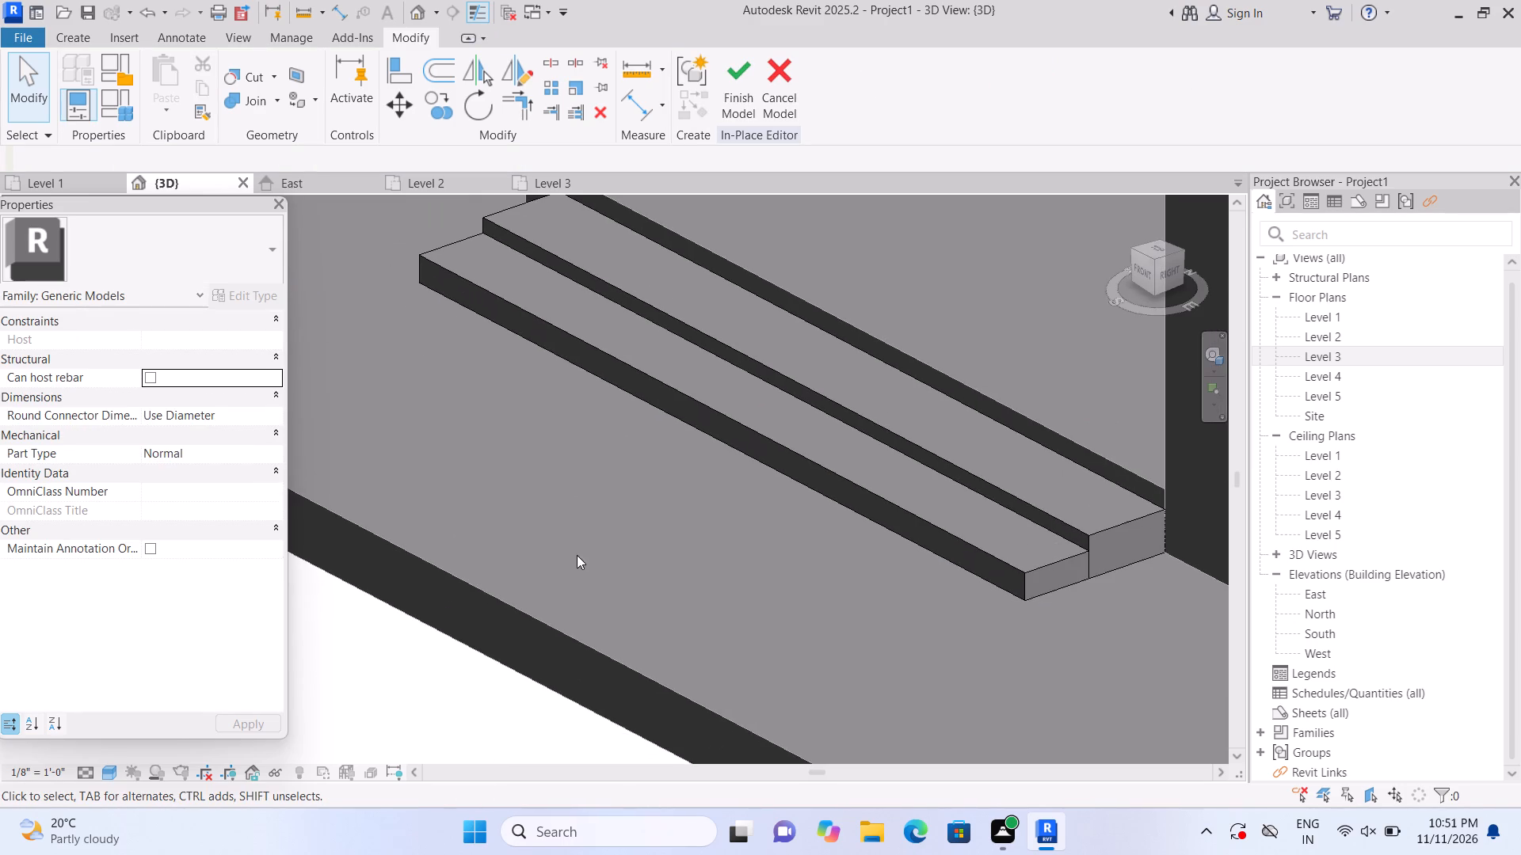
left_click(68, 33)
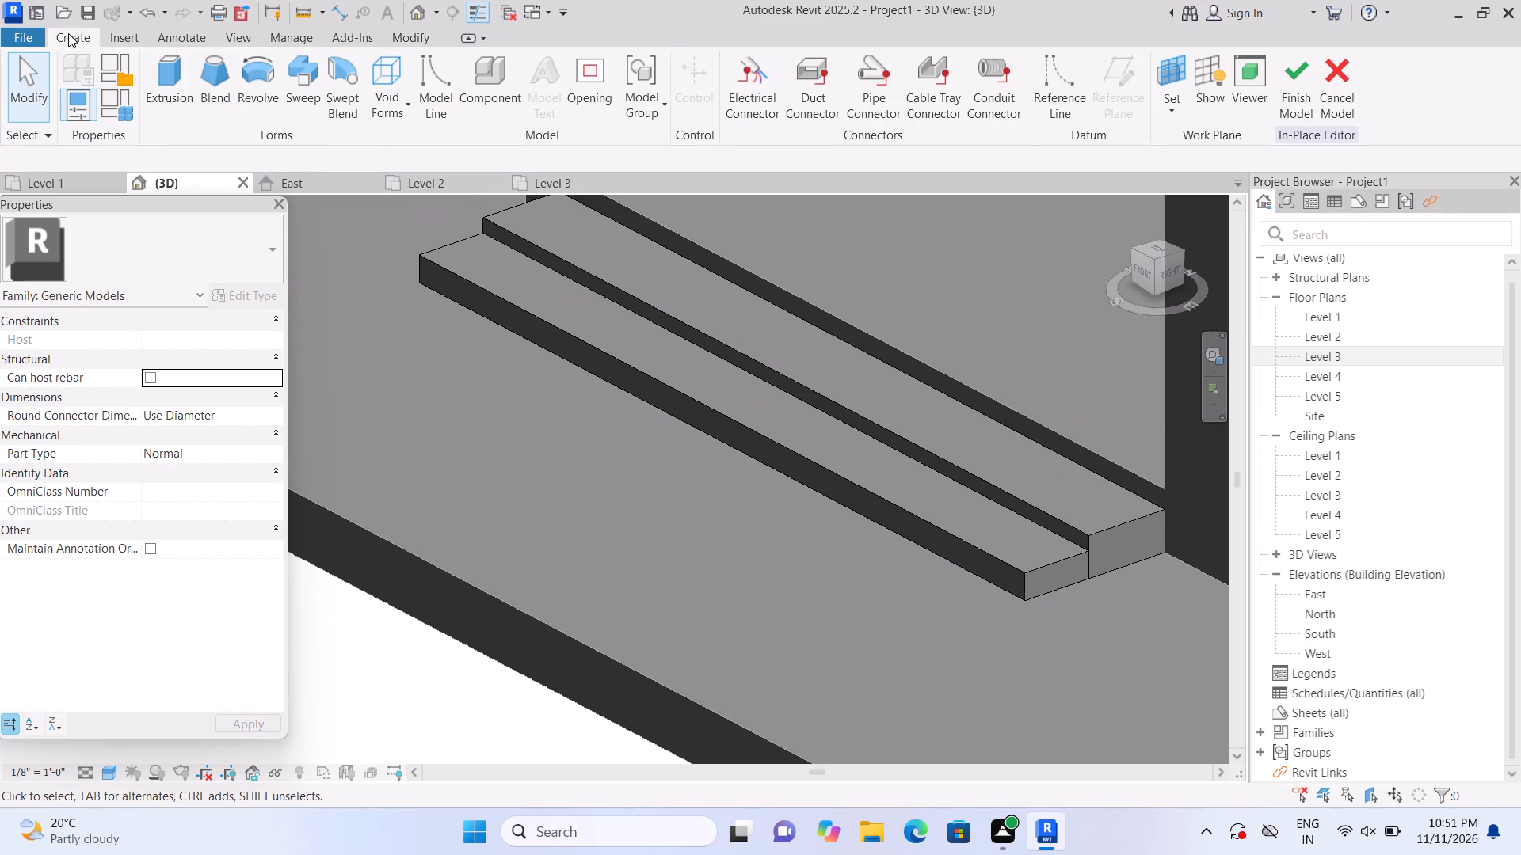
left_click(177, 99)
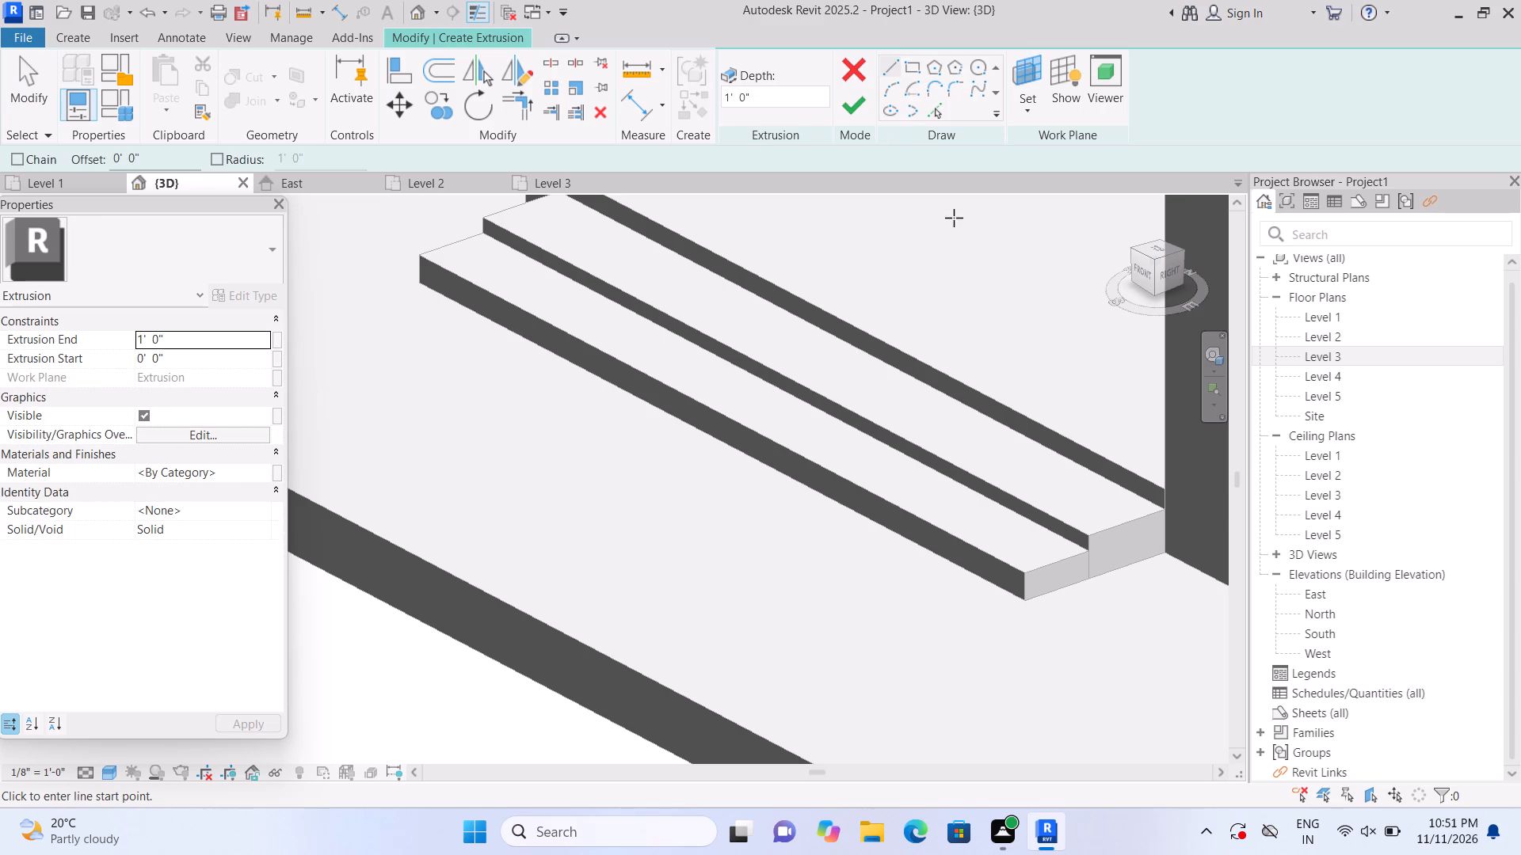
left_click(1025, 108)
left_click(1040, 182)
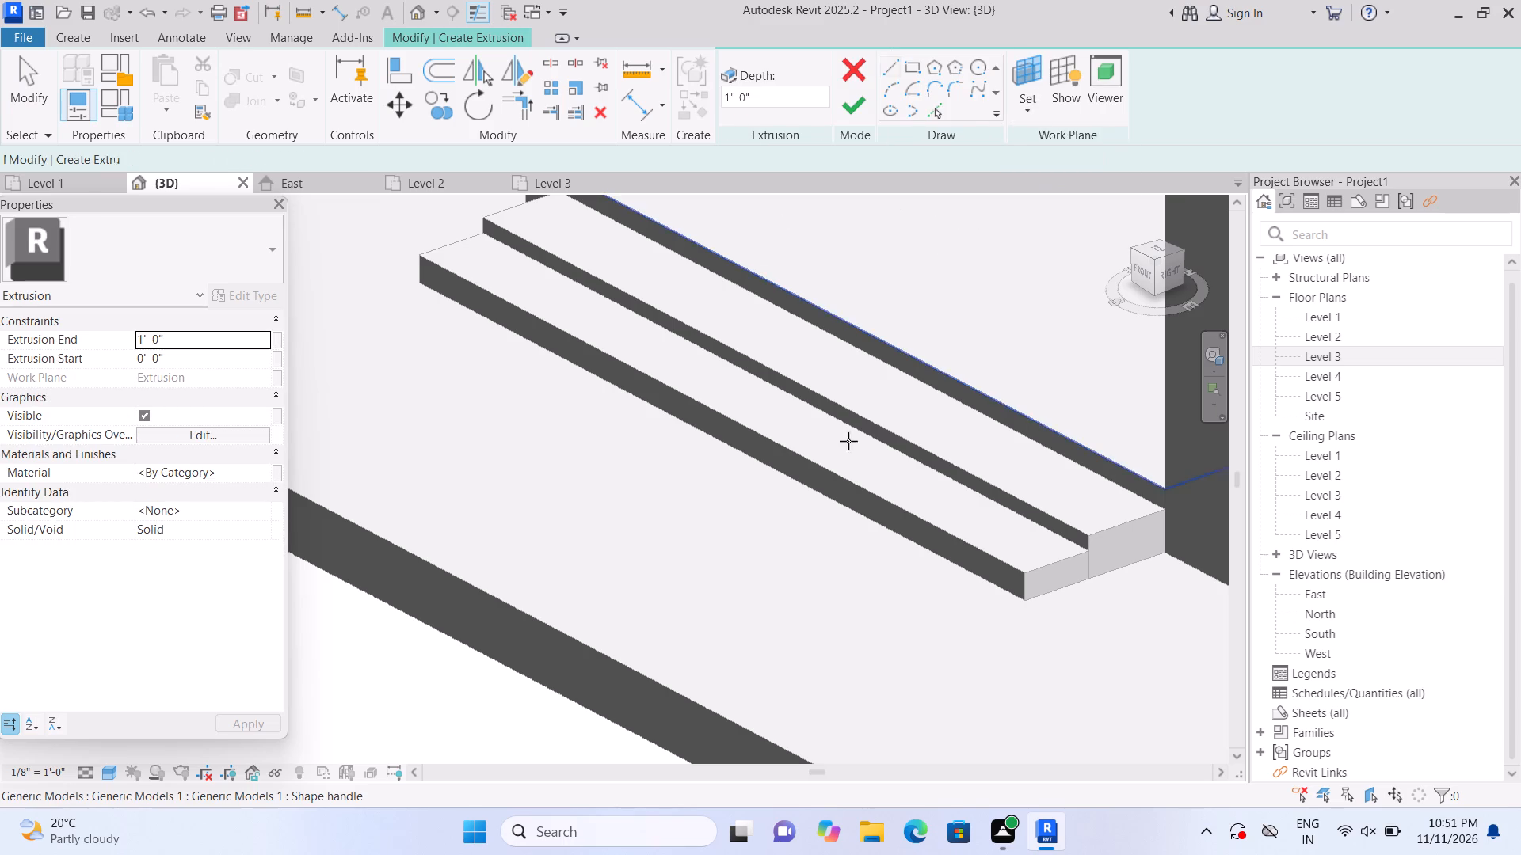
scroll(751, 519, "up", 1)
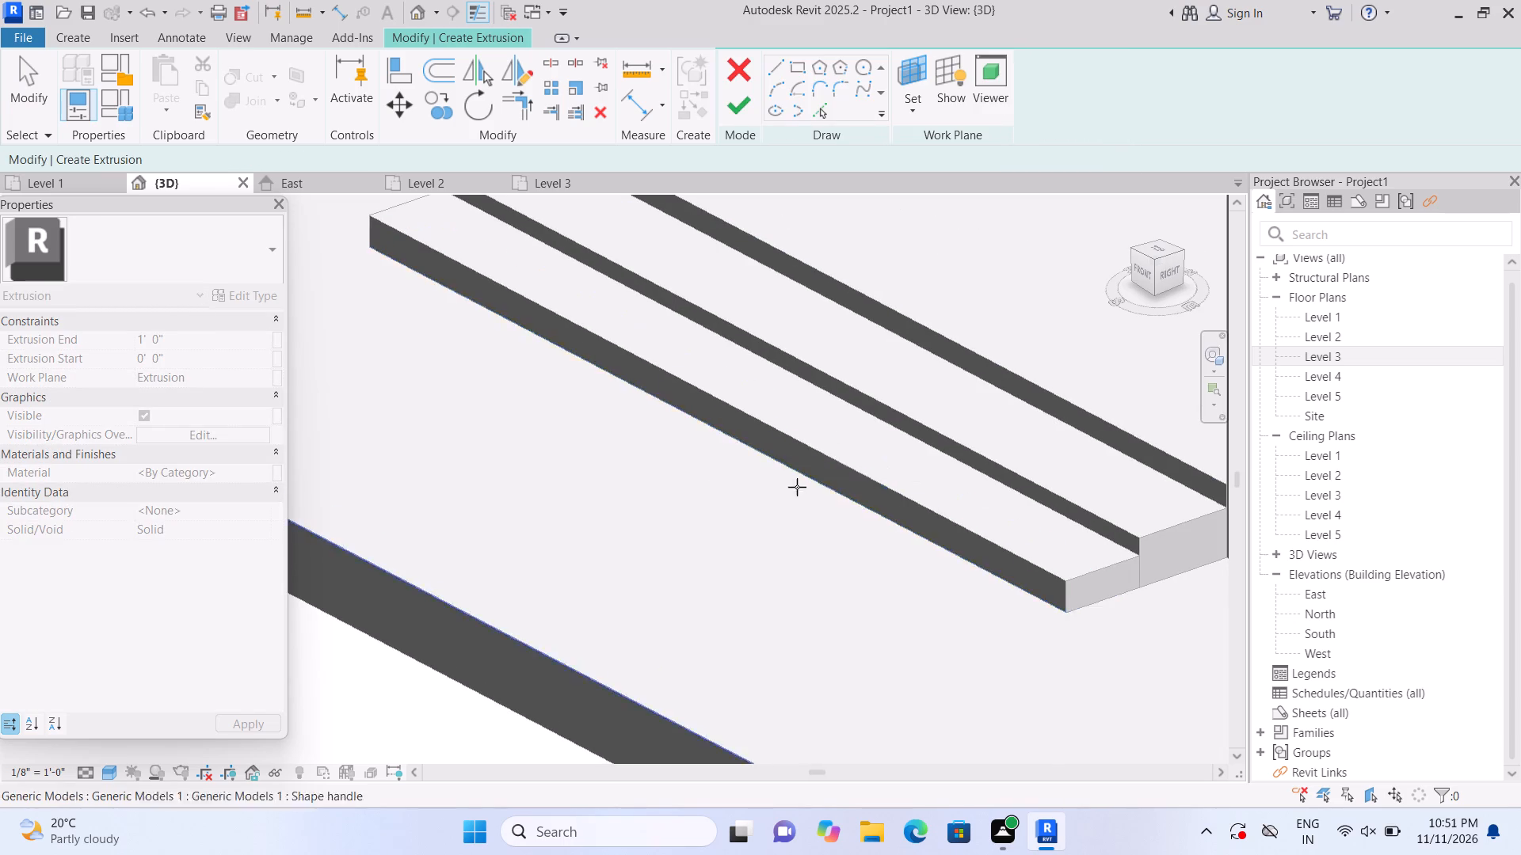
scroll(1055, 590, "up", 6)
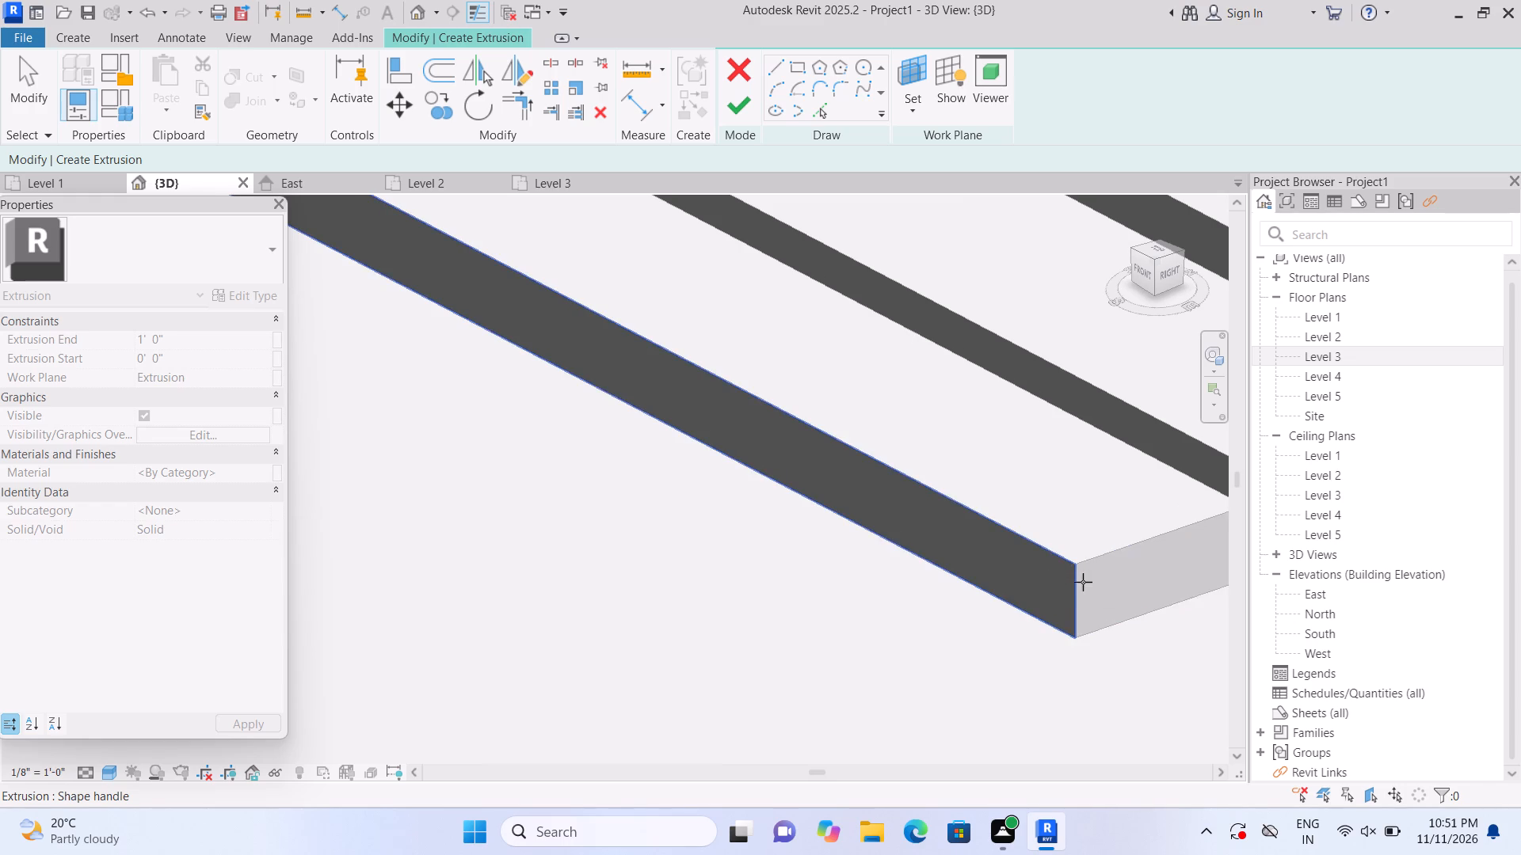
left_click(1053, 560)
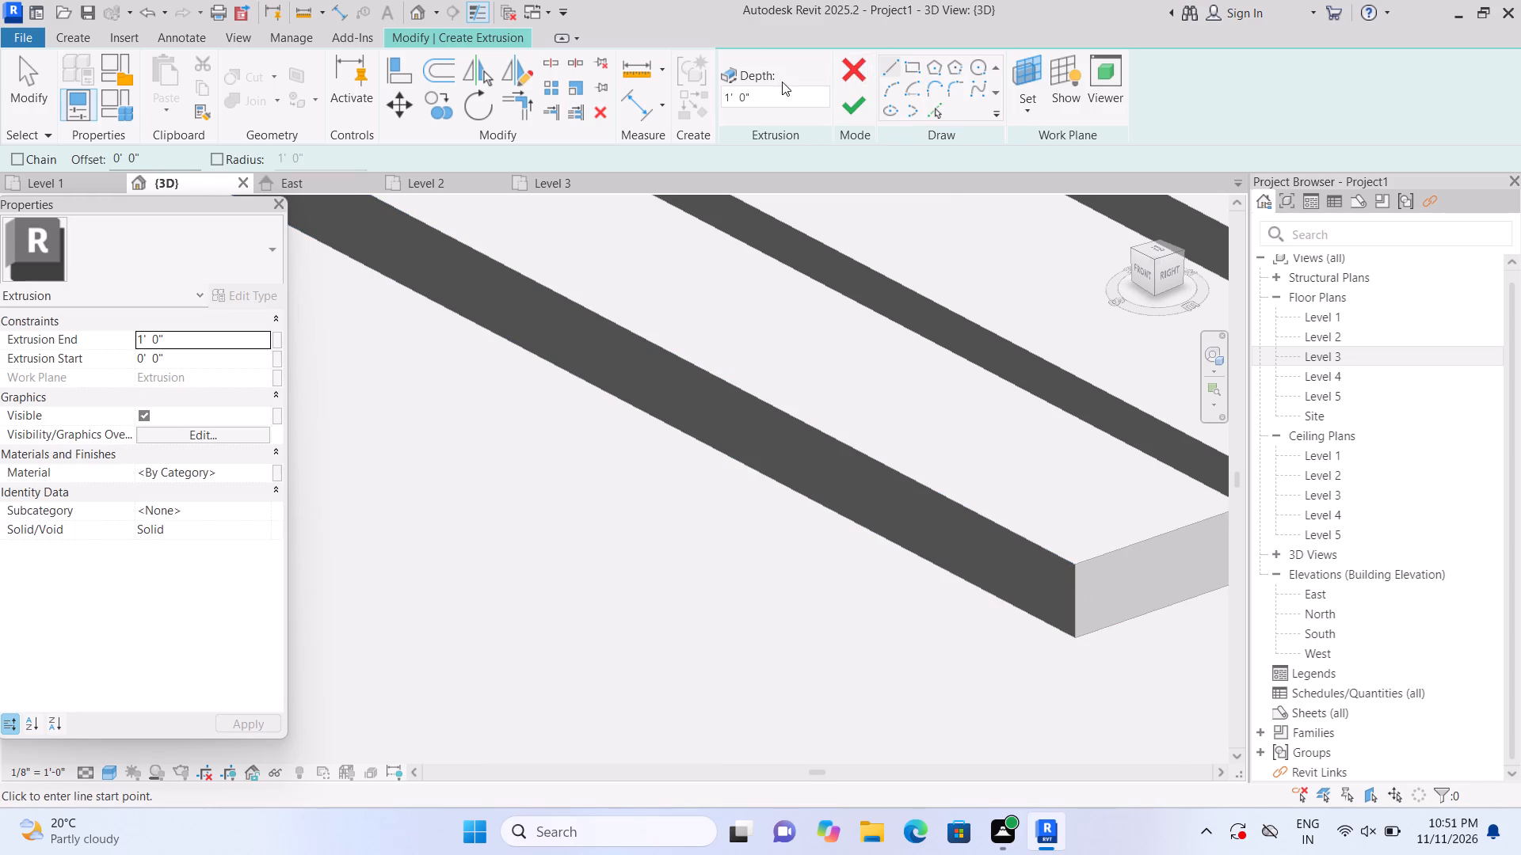
left_click(913, 74)
scroll(922, 326, "down", 4)
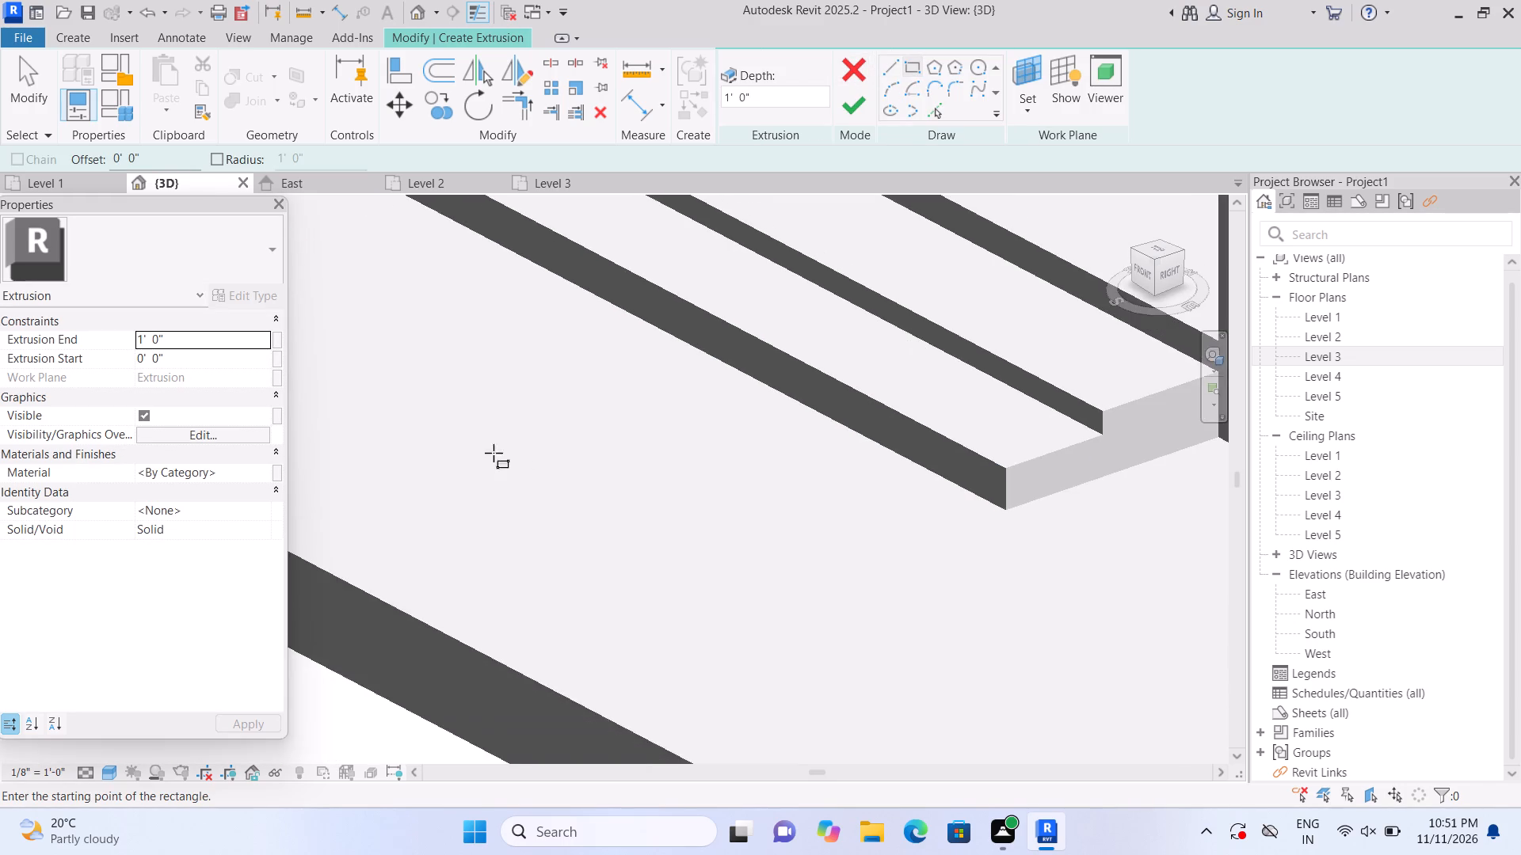
middle_click_drag(511, 396, 639, 842)
middle_click(637, 790)
scroll(612, 698, "down", 3)
middle_click_drag(563, 696, 566, 696)
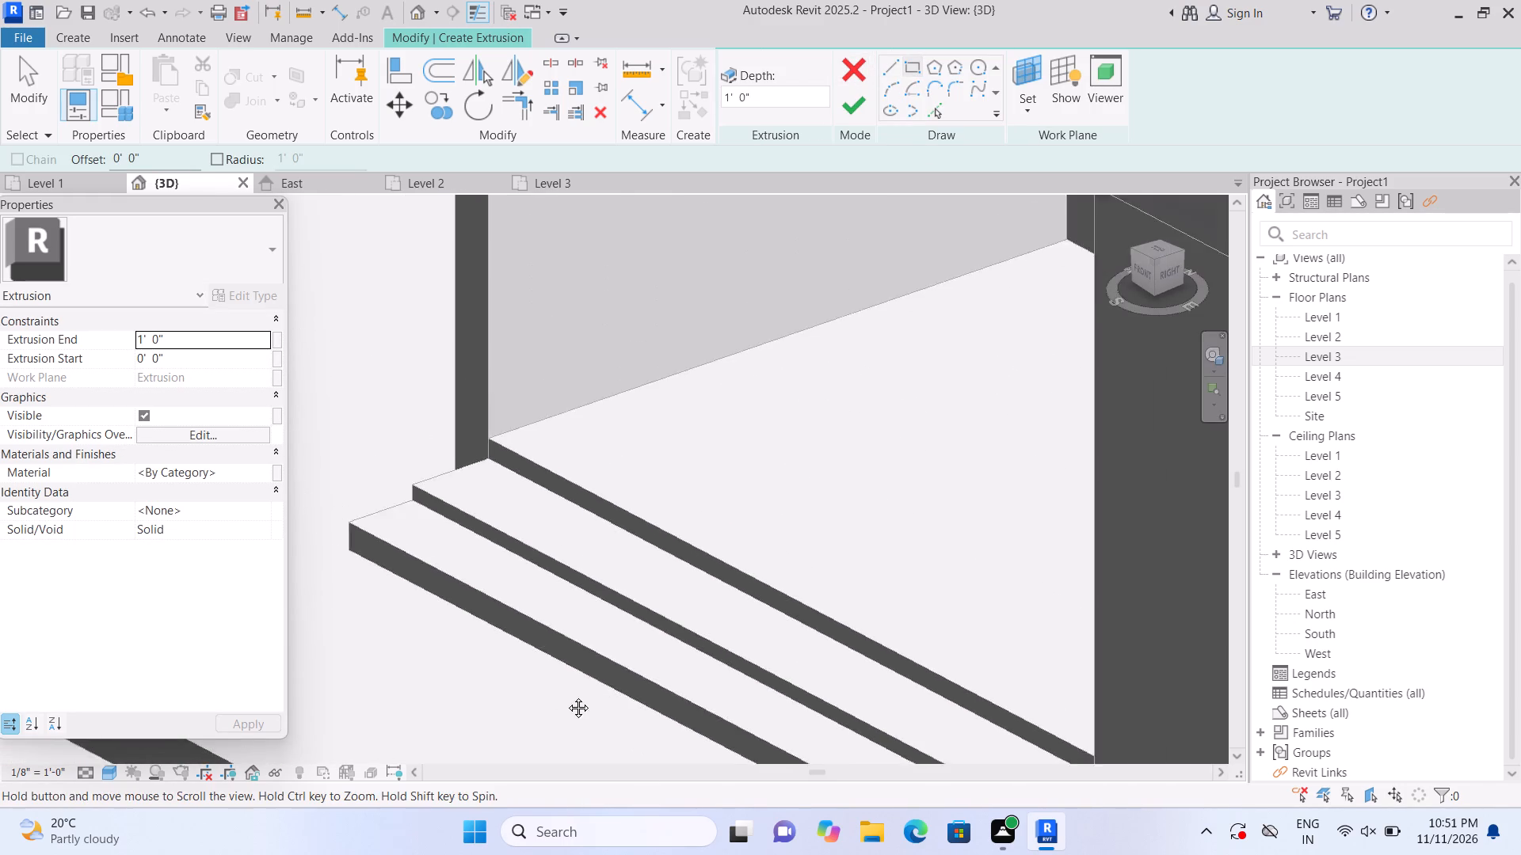
middle_click_drag(566, 696, 605, 537)
scroll(483, 405, "up", 3)
left_click(338, 385)
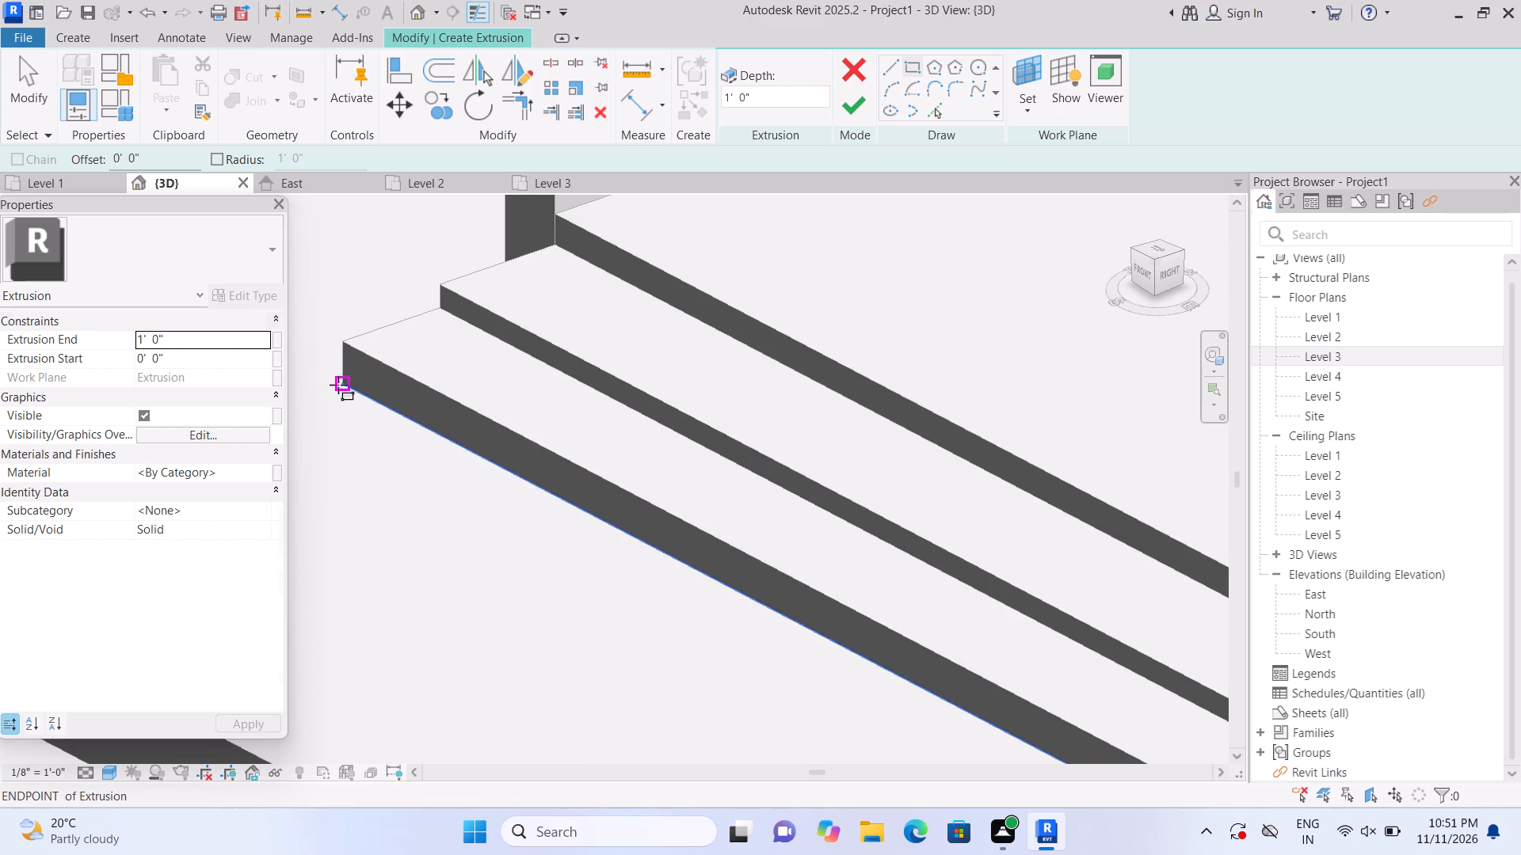
middle_click_drag(663, 518, 414, 306)
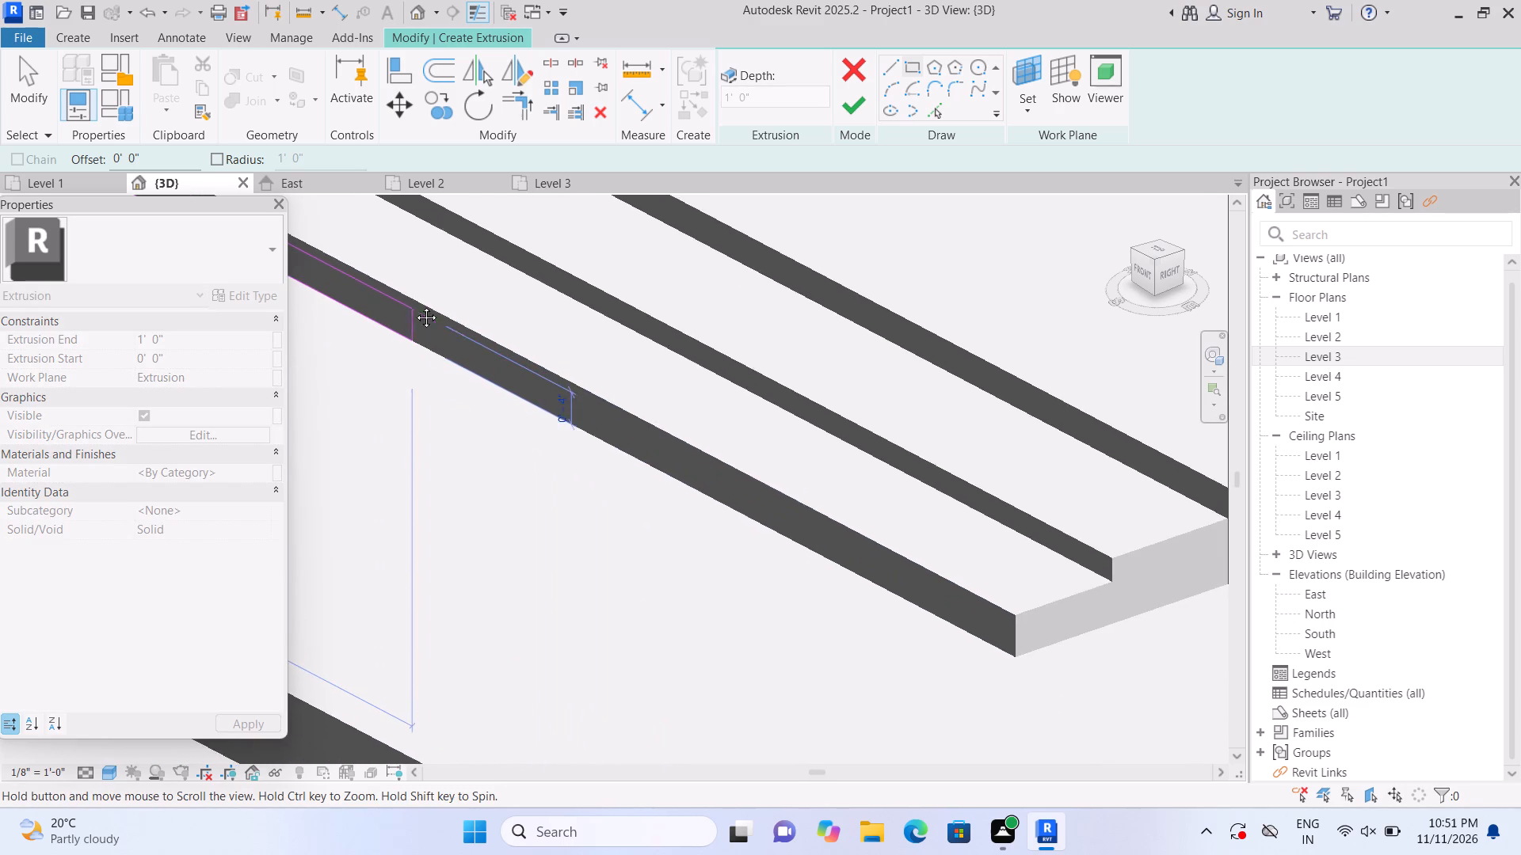
middle_click_drag(414, 306, 414, 305)
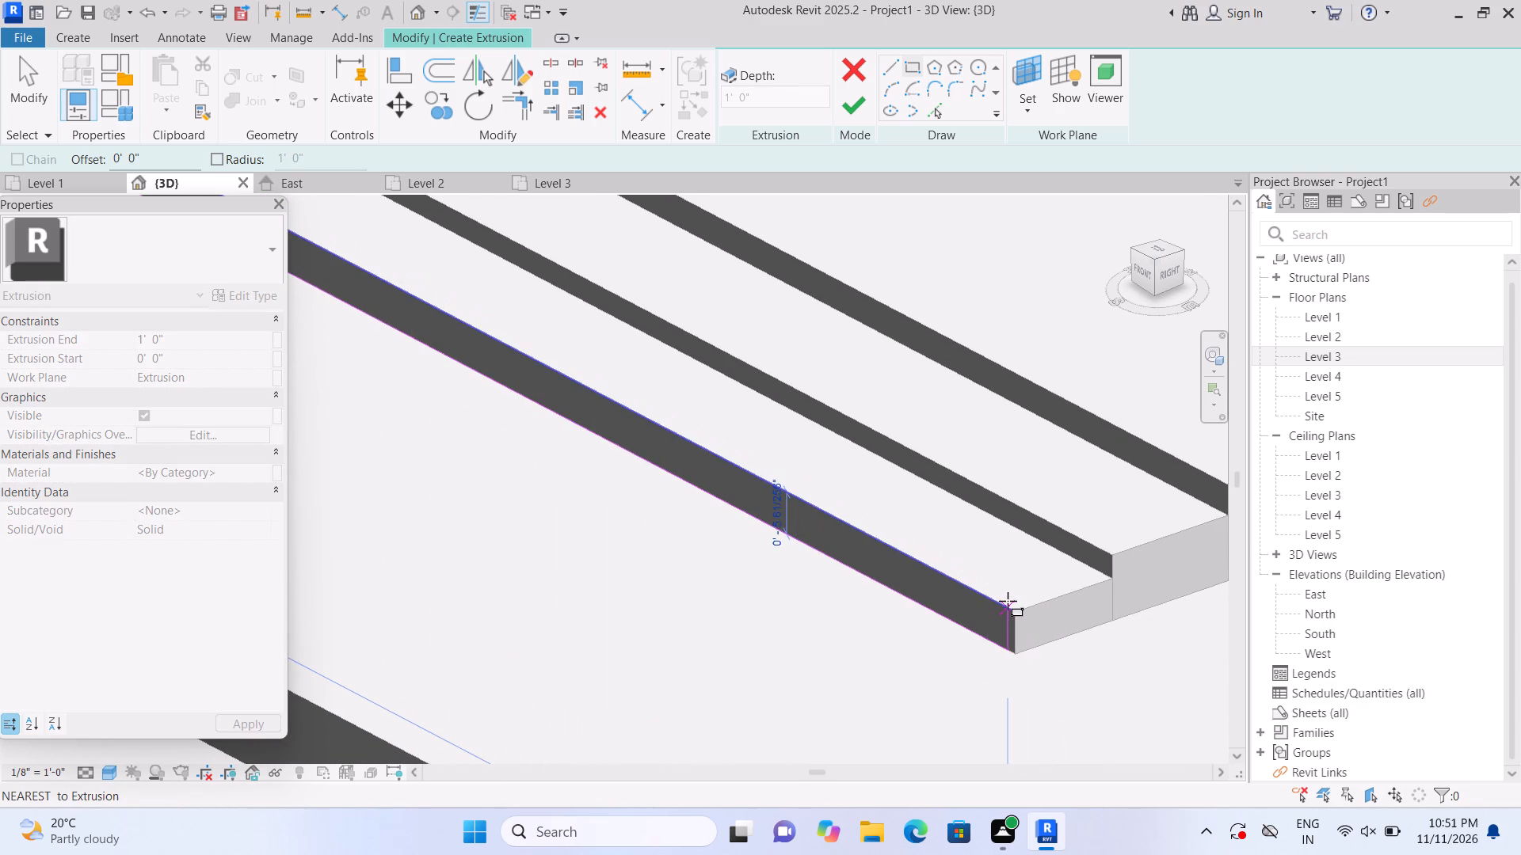
left_click(1014, 603)
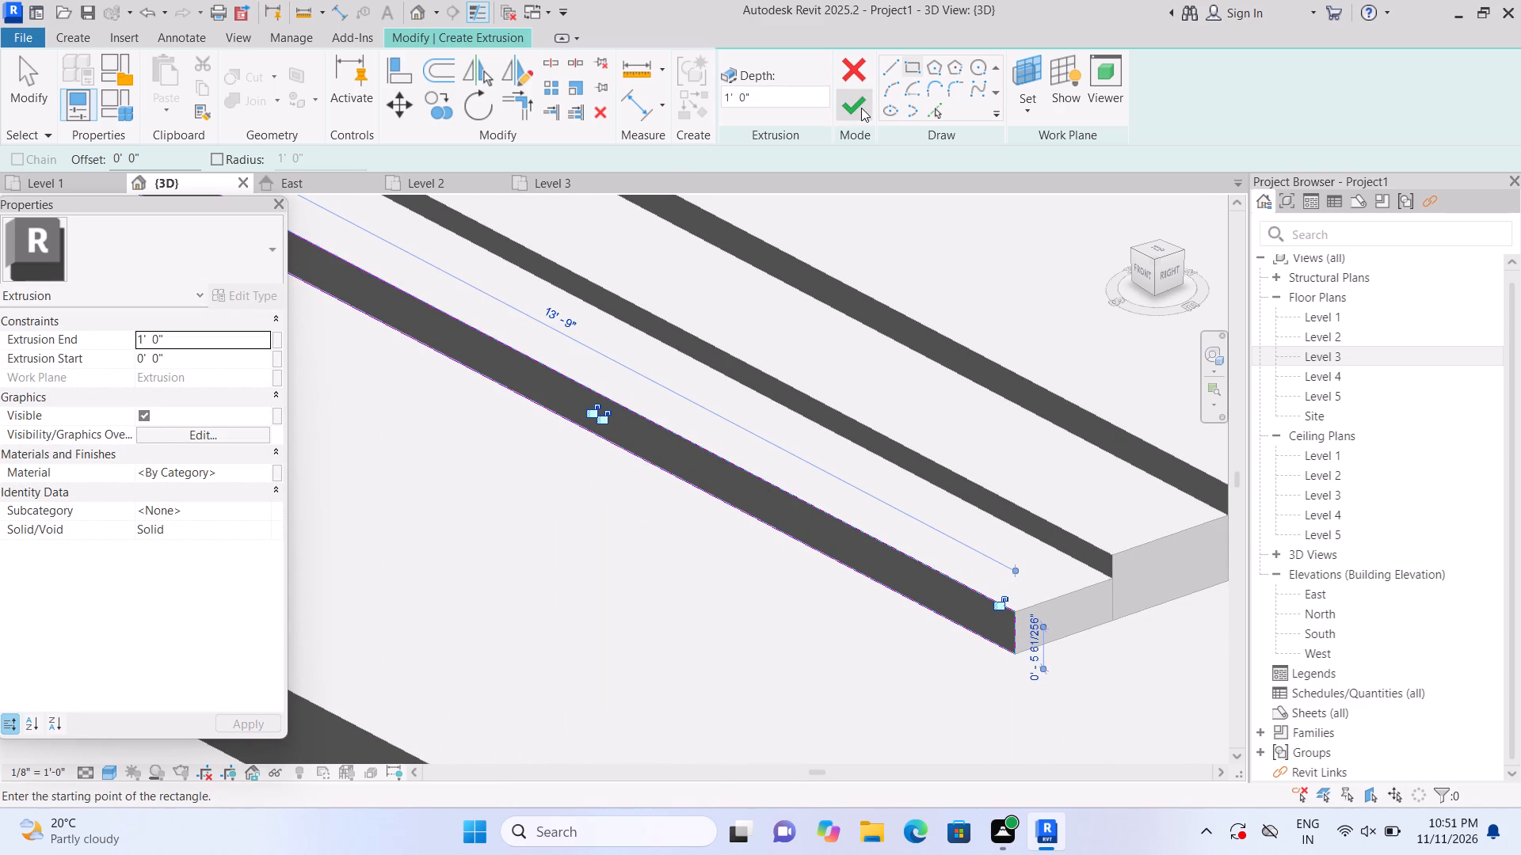
left_click(861, 108)
Lower the top of the third step's block below the second step's top.
scroll(938, 180, "down", 3)
scroll(887, 321, "down", 2)
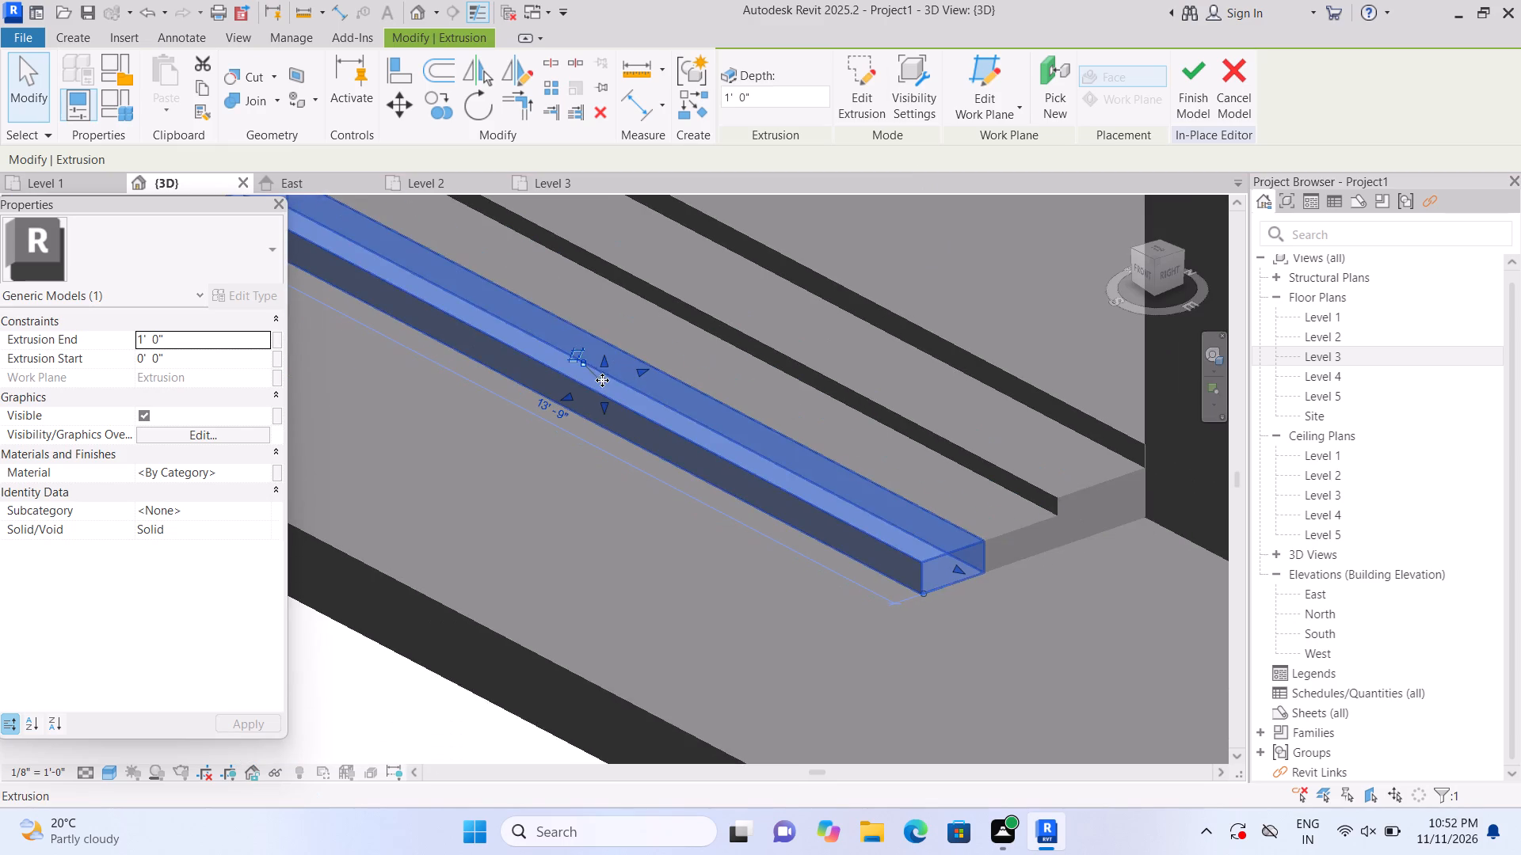
left_click_drag(602, 359, 613, 386)
left_click(425, 707)
Extrude a rectangle spanning all three steps' window-side ends 1'-0" deep as a side block, using the first step's end face as work plane.
scroll(428, 689, "down", 2)
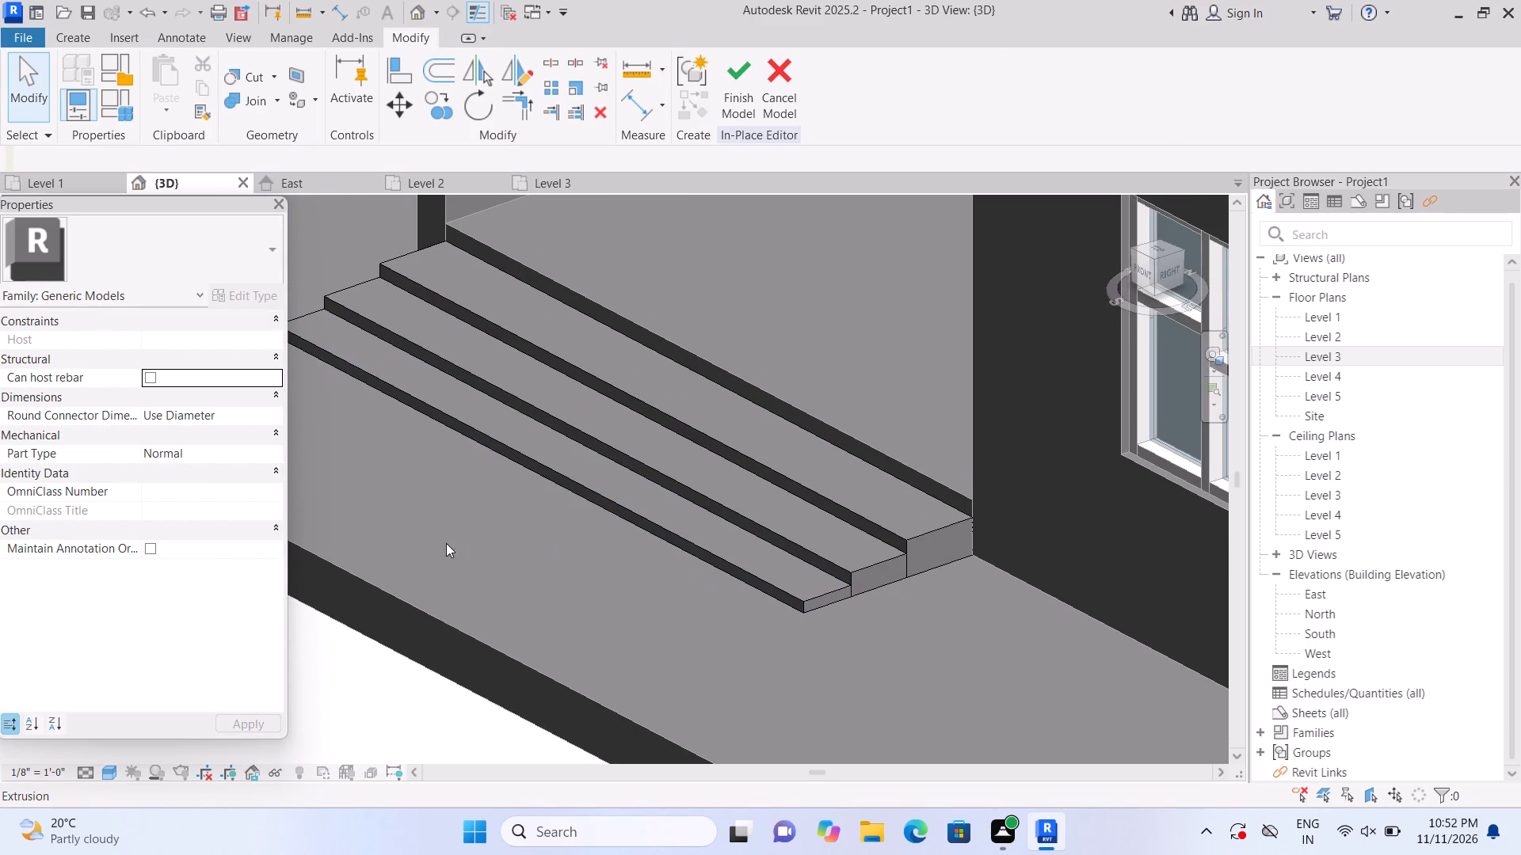
scroll(483, 572, "down", 1)
middle_click_drag(665, 605, 433, 550)
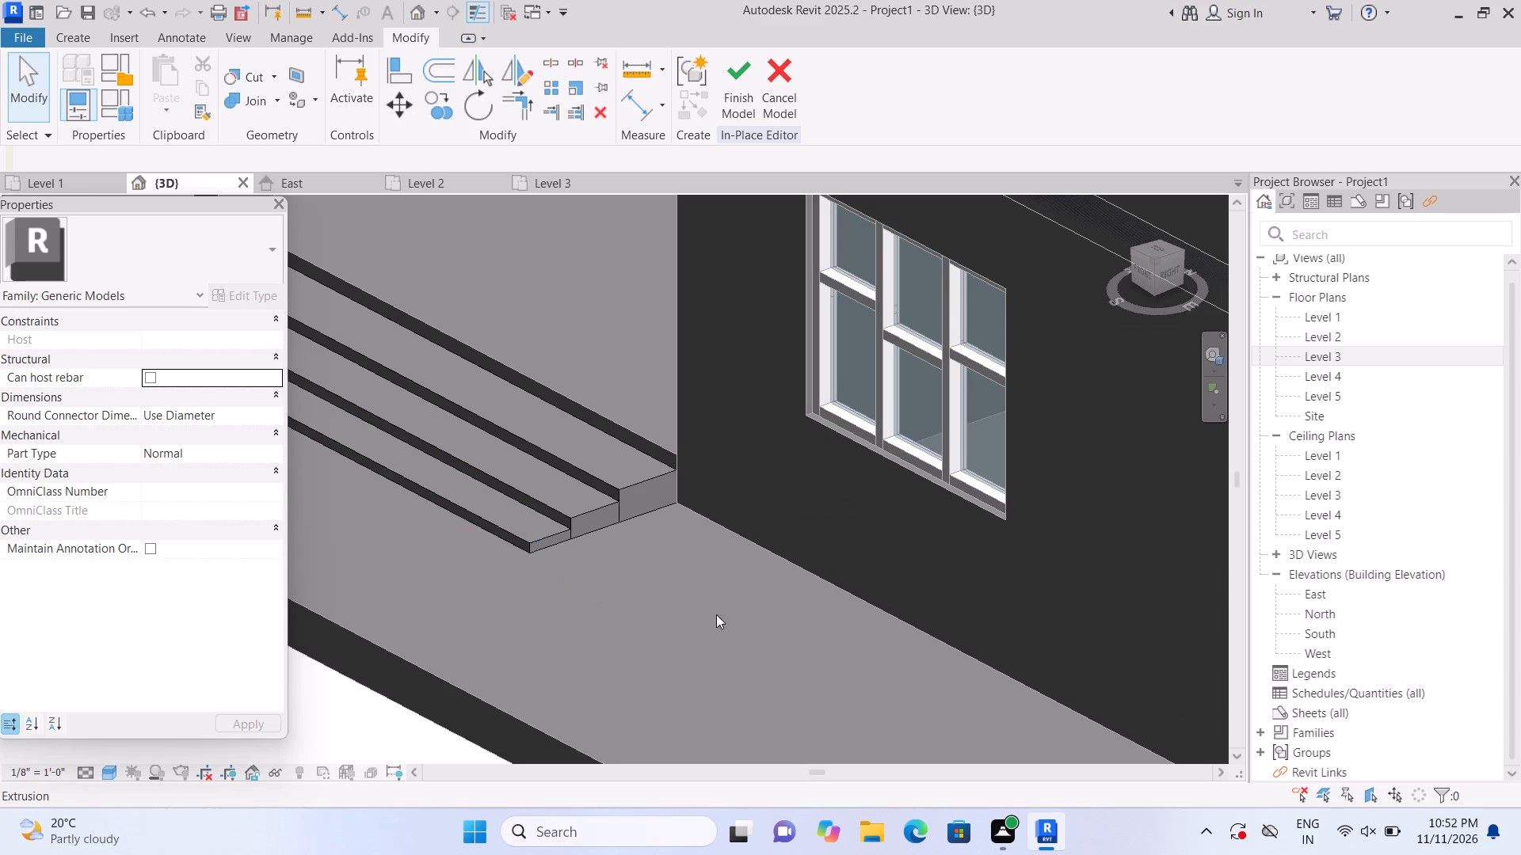
scroll(485, 635, "up", 2)
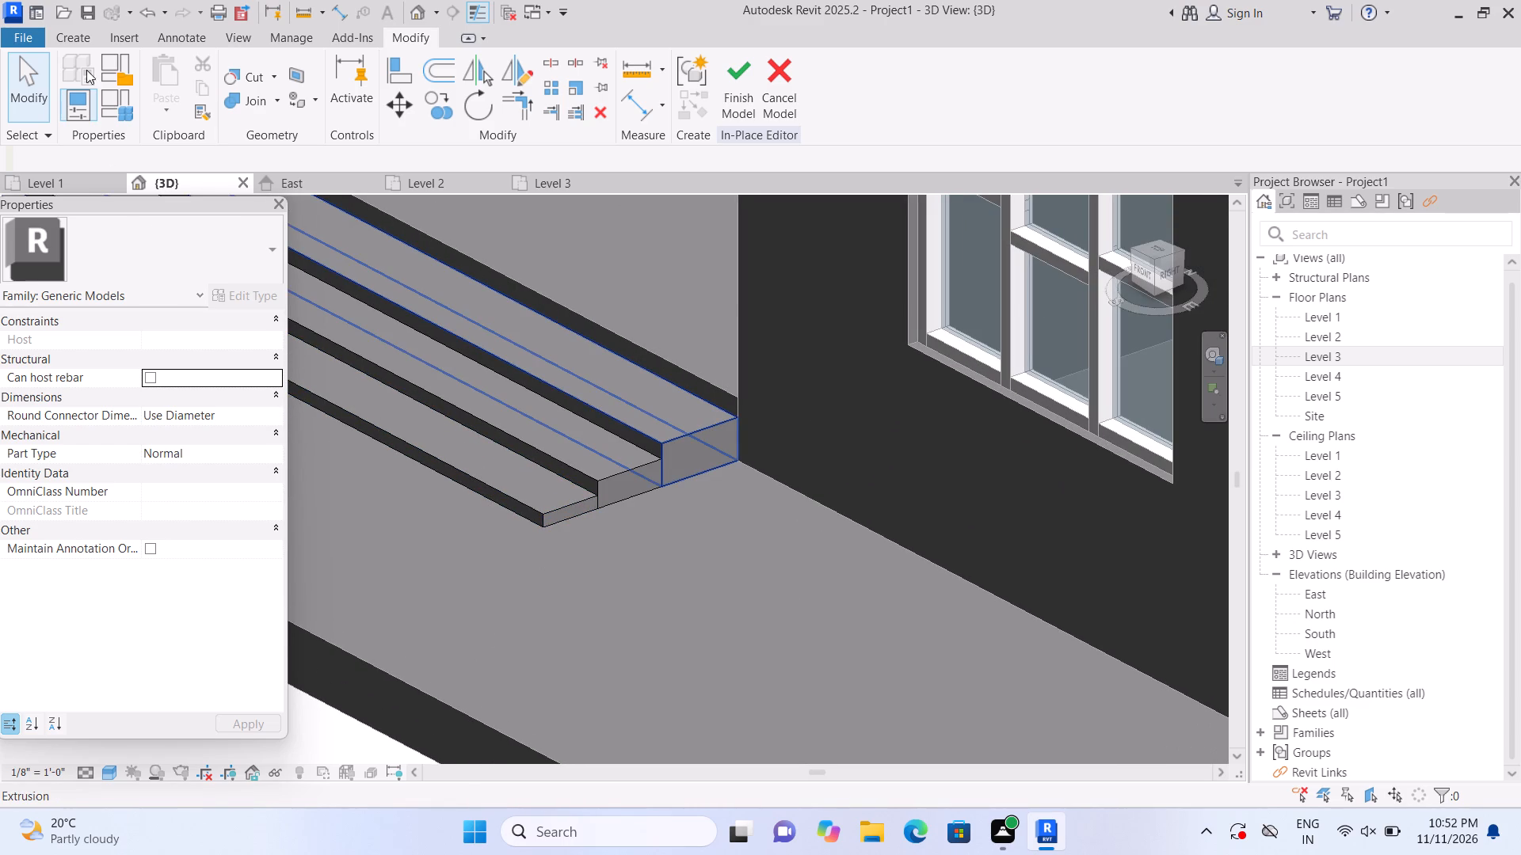
left_click(76, 37)
left_click(158, 71)
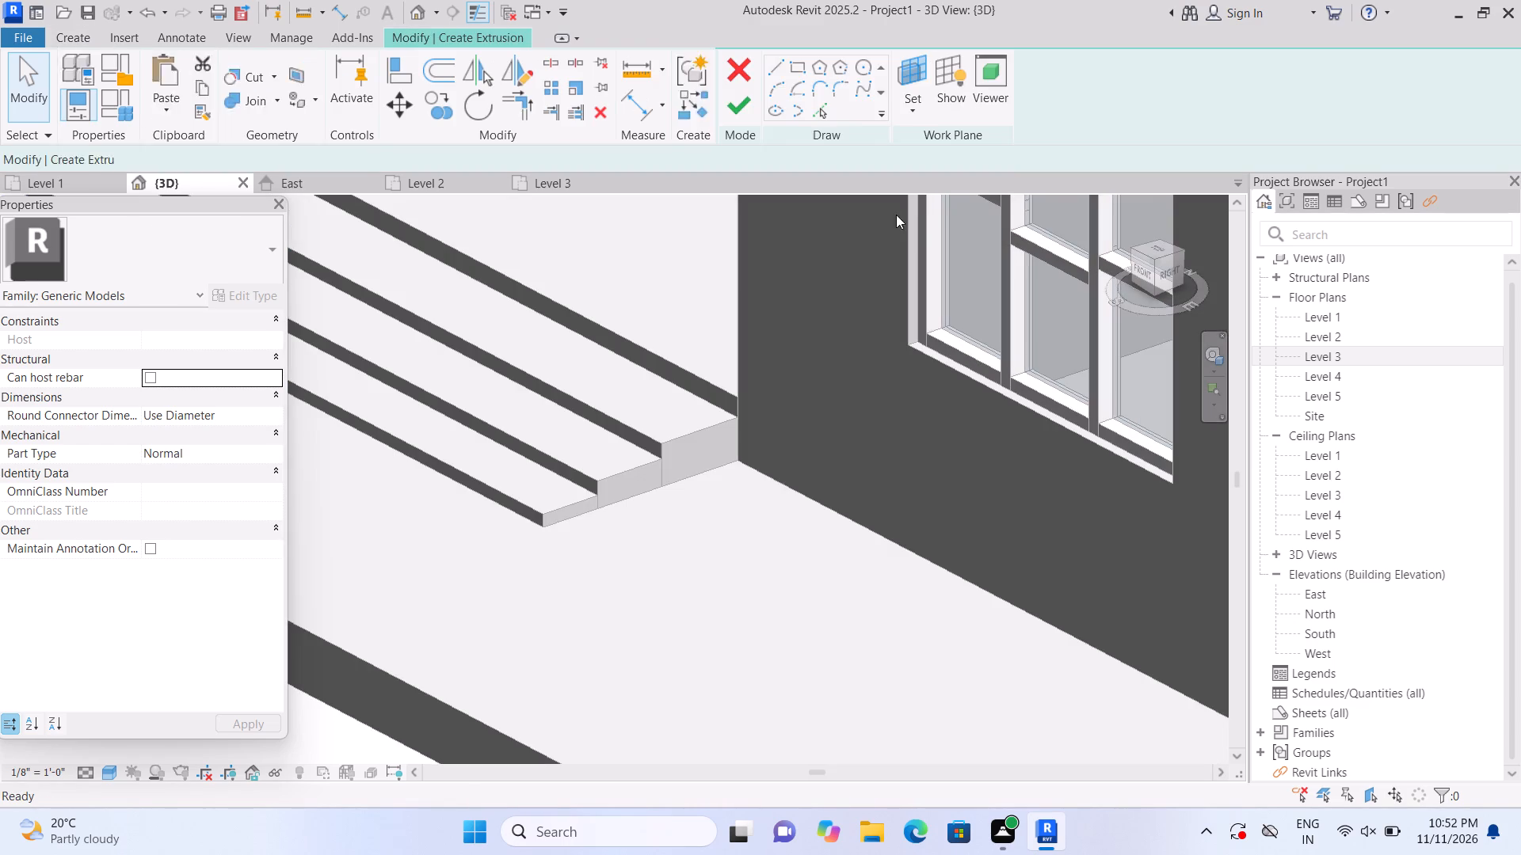
left_click(1024, 110)
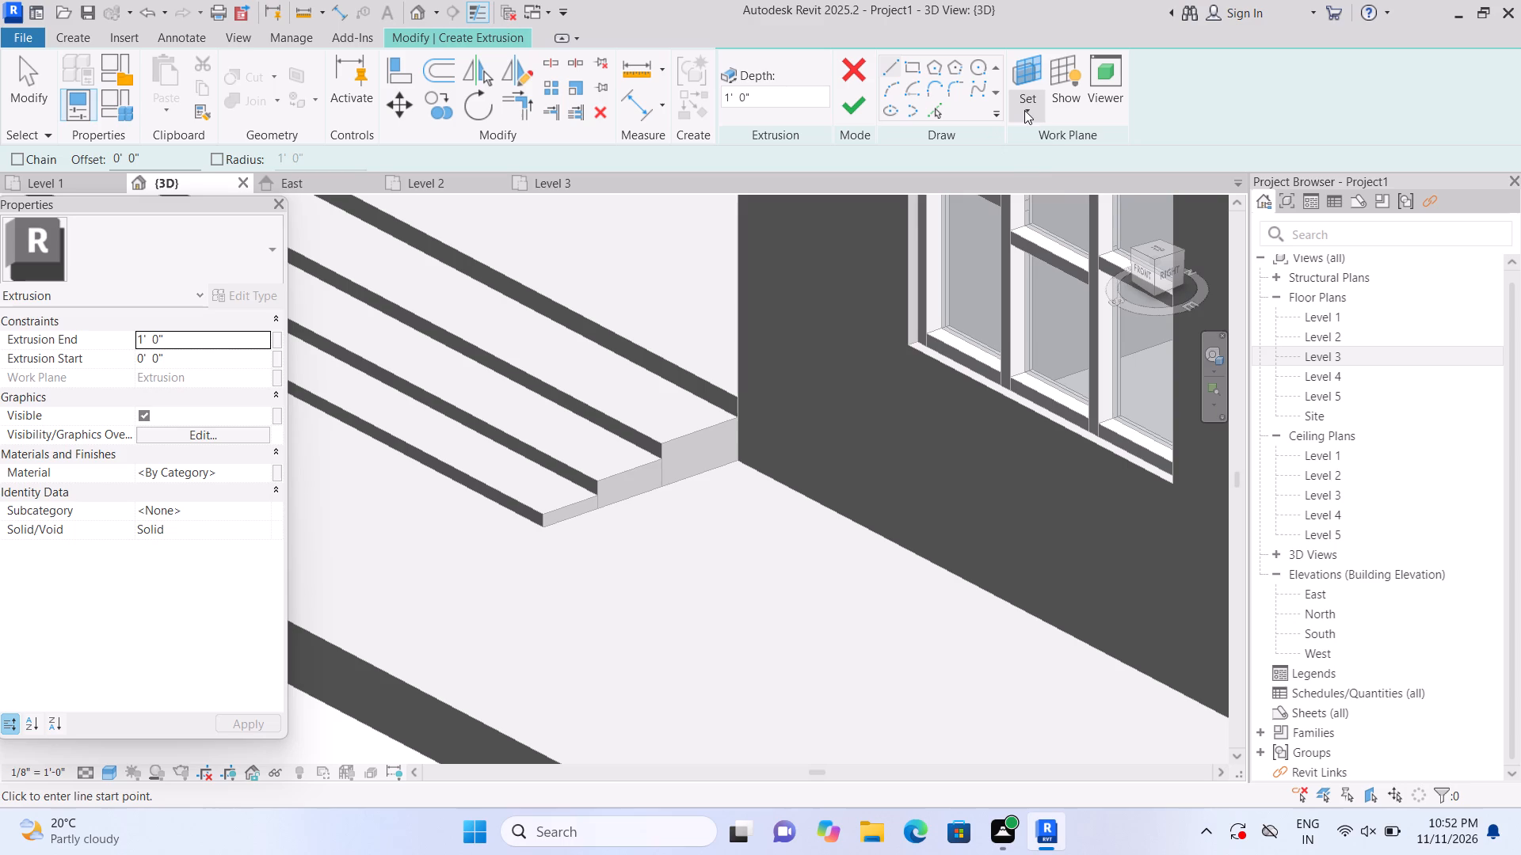
left_click(1036, 199)
scroll(620, 531, "up", 4)
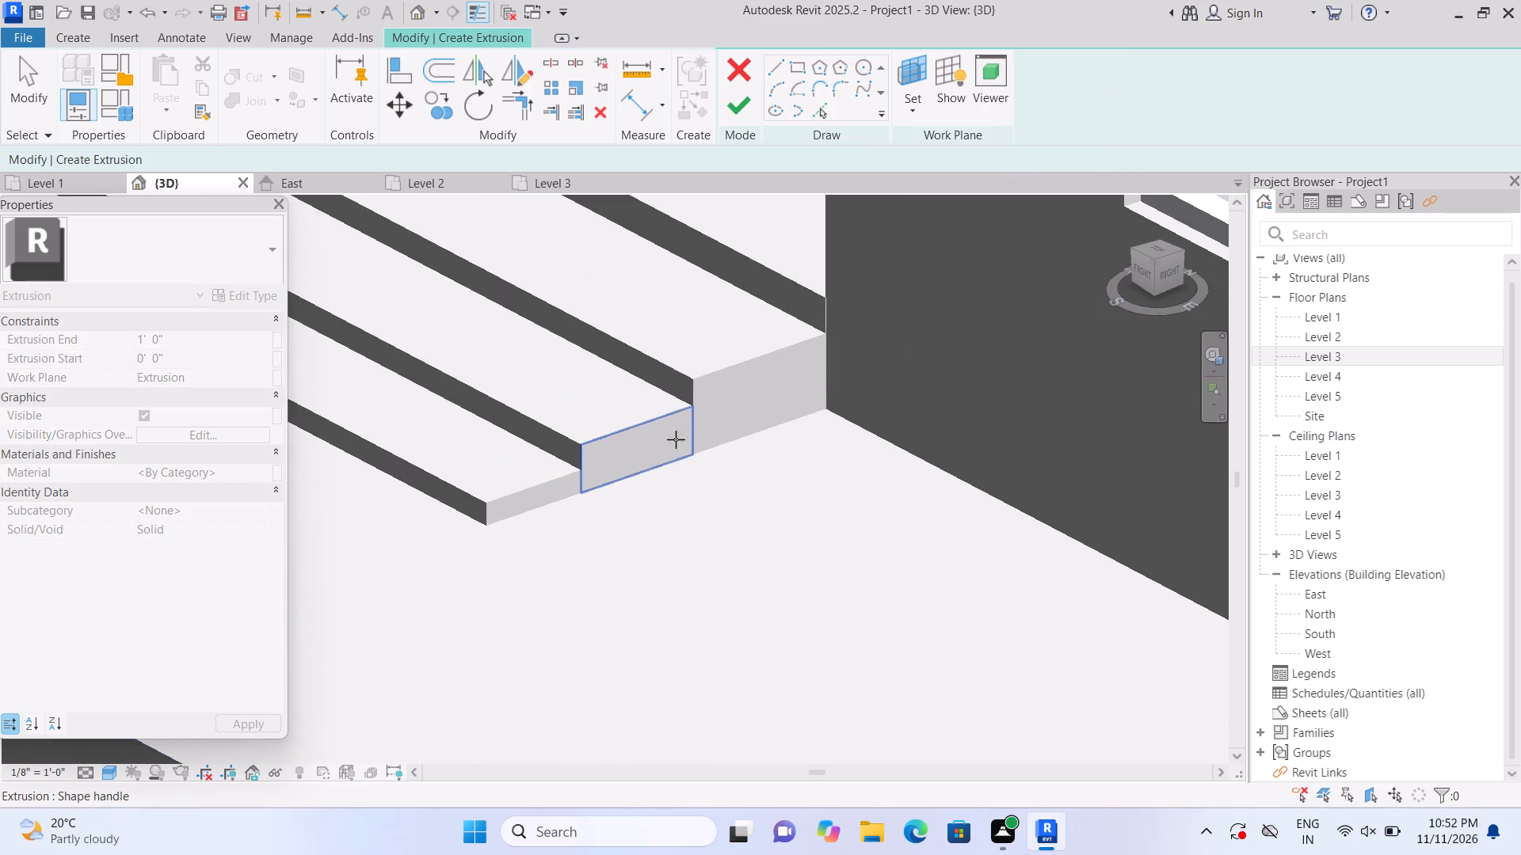
left_click_drag(722, 379, 722, 372)
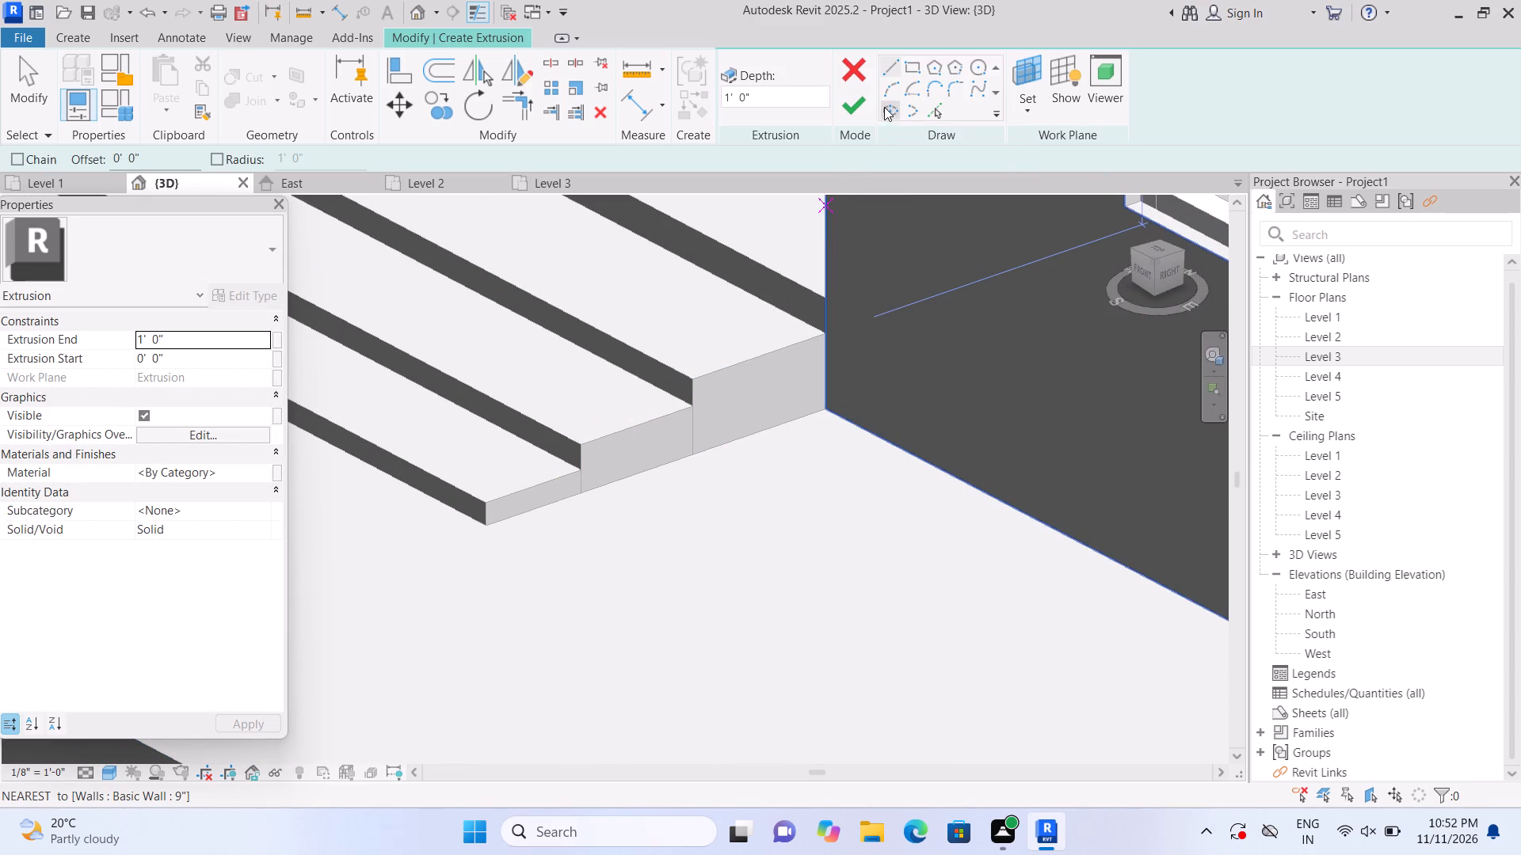
left_click(913, 66)
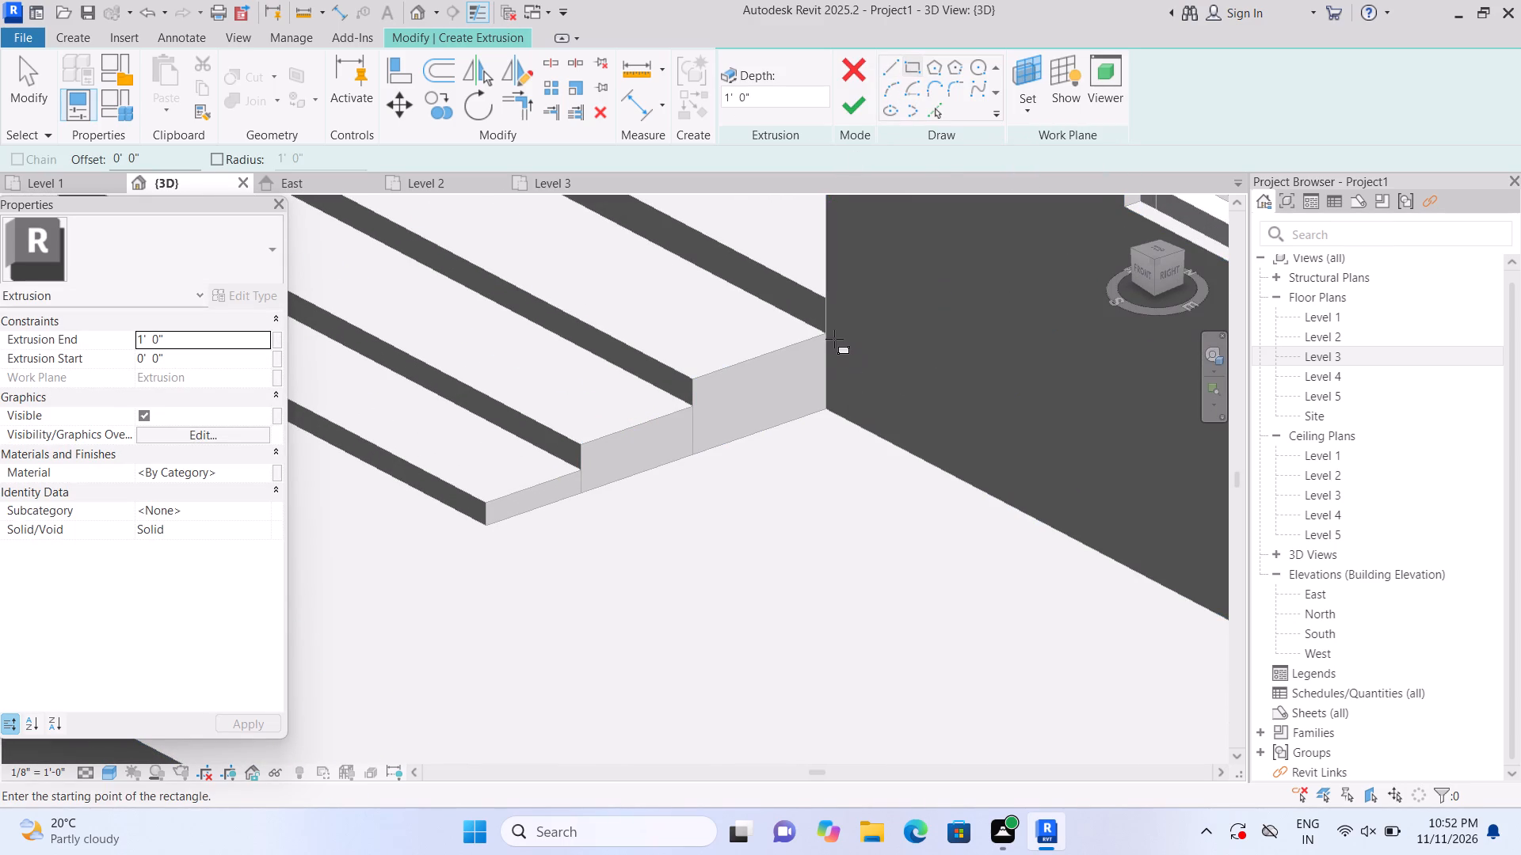
left_click(827, 337)
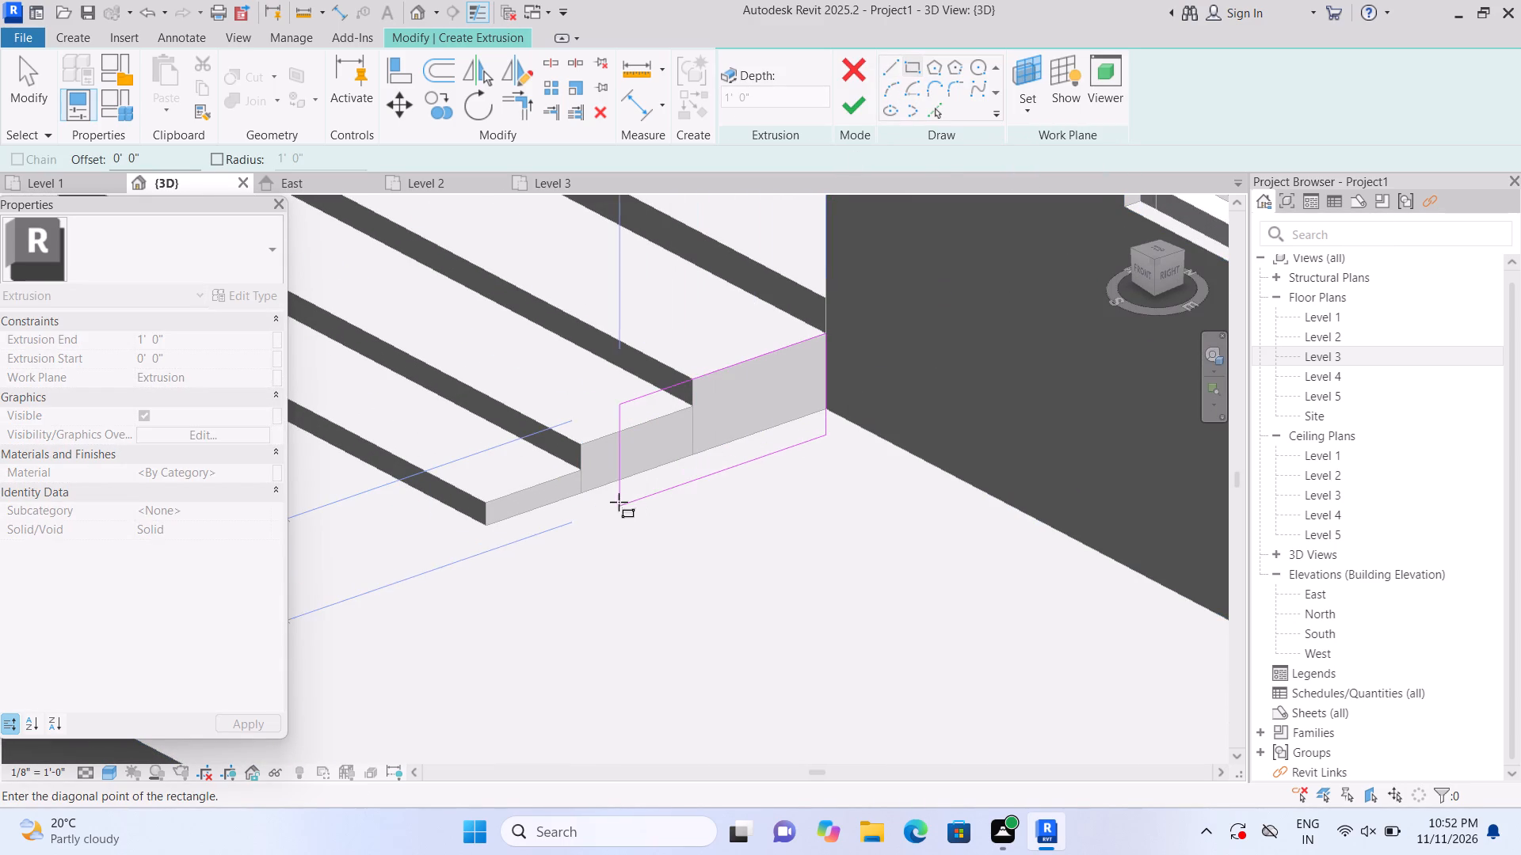
double_click(486, 522)
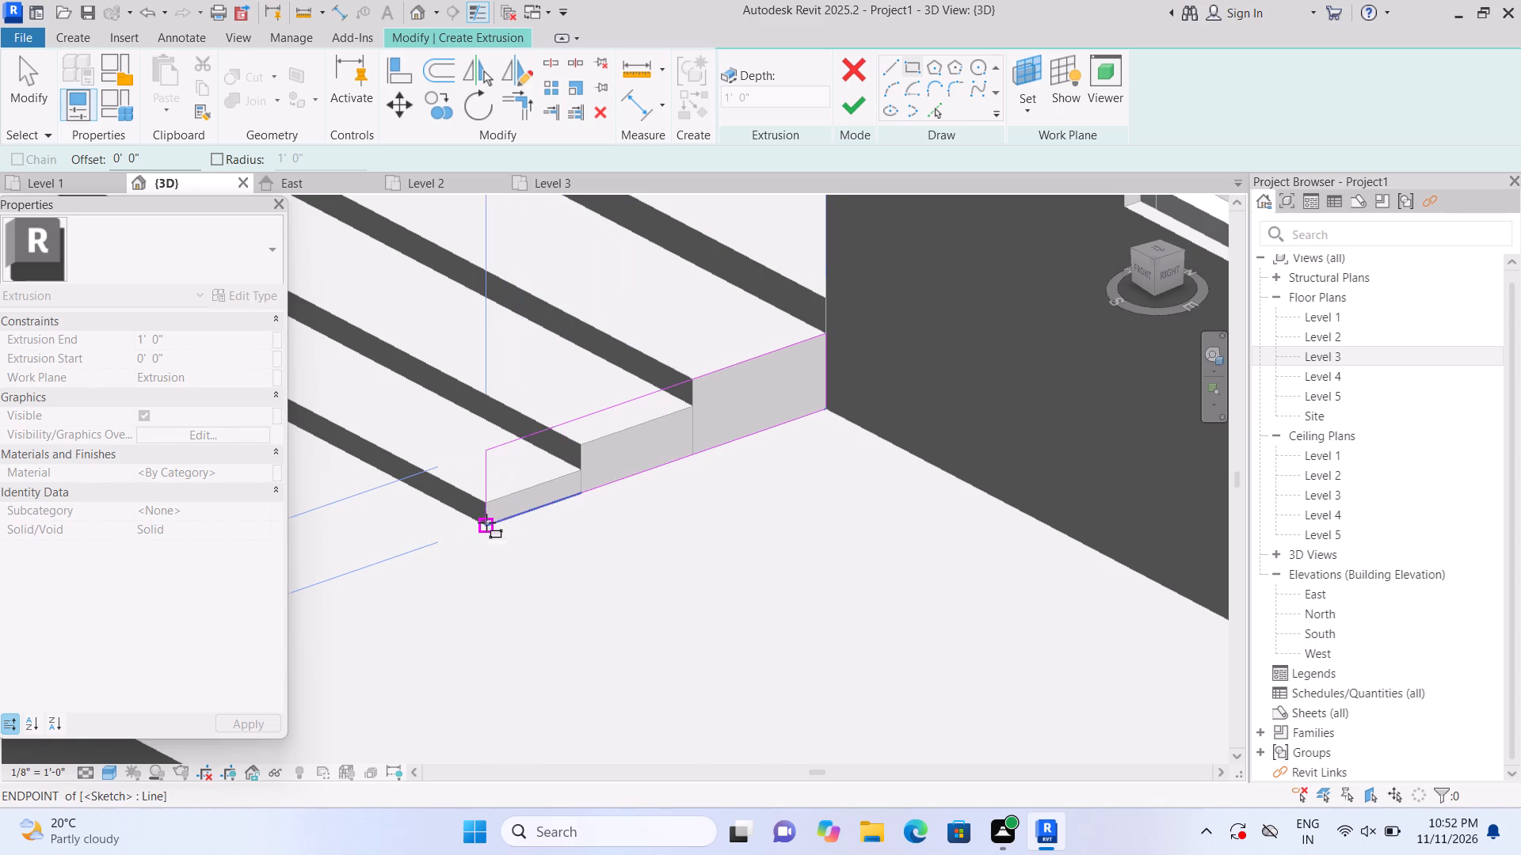
left_click(852, 93)
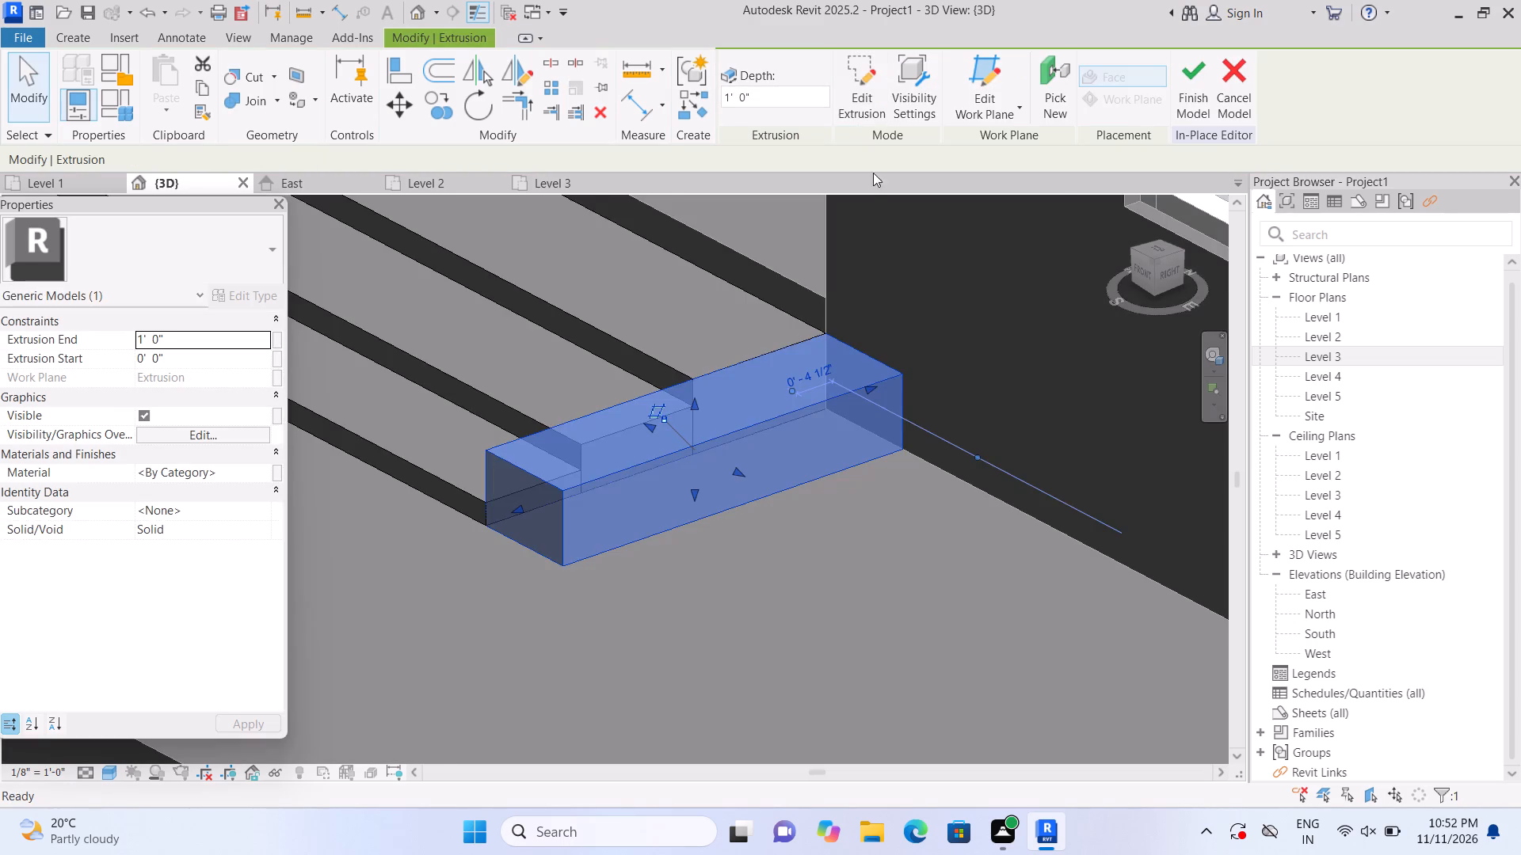
scroll(880, 213, "down", 2)
scroll(768, 362, "down", 4)
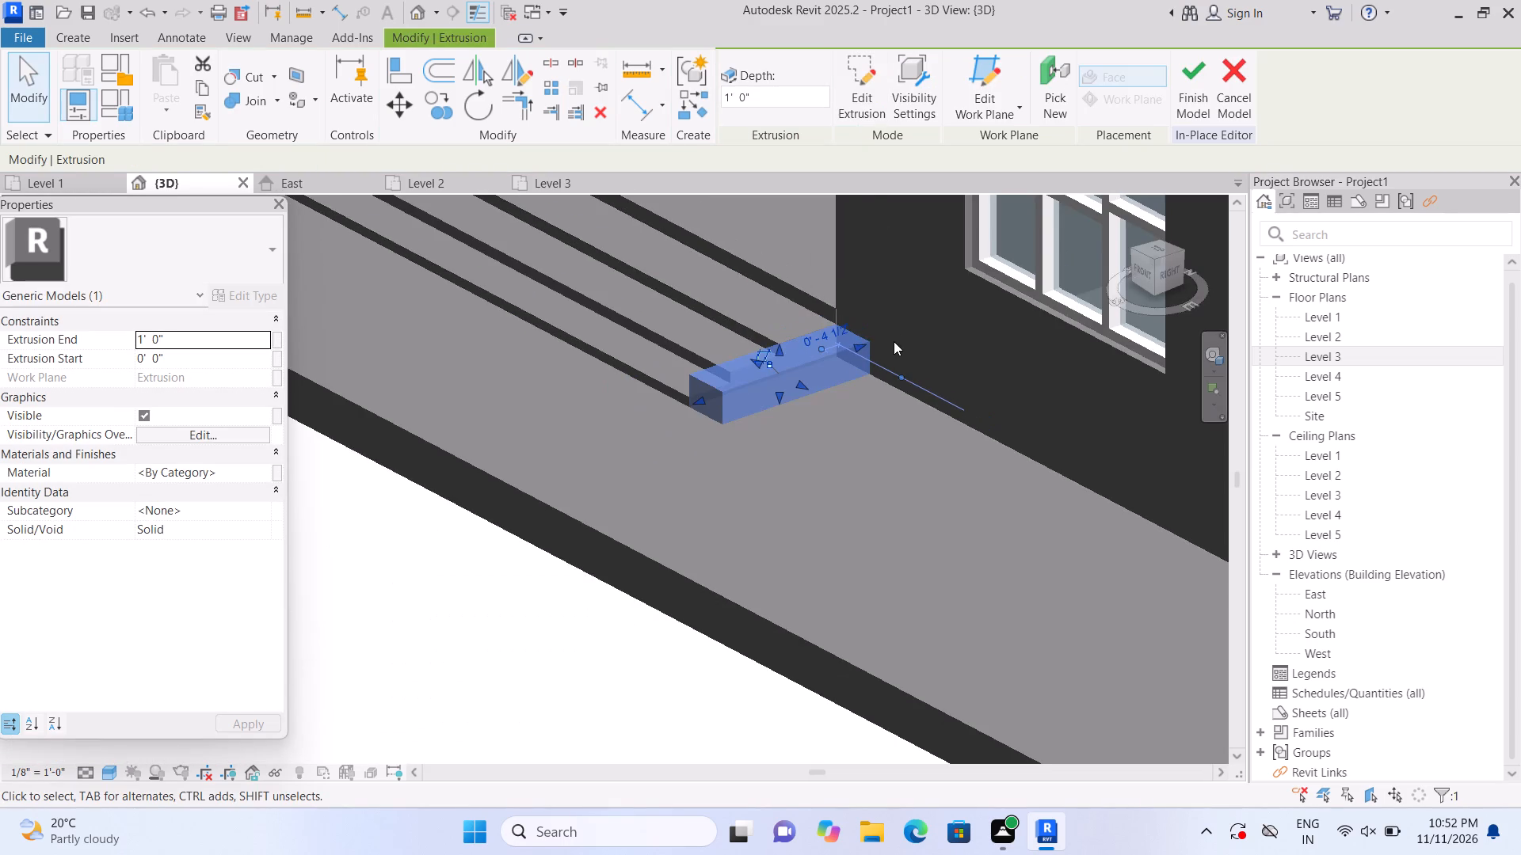
left_click(482, 645)
Extrude a rectangle about 3'-7" long spanning all three steps' other ends 1'-0" deep as a side block, using the first step's end face as work plane.
scroll(492, 559, "down", 3)
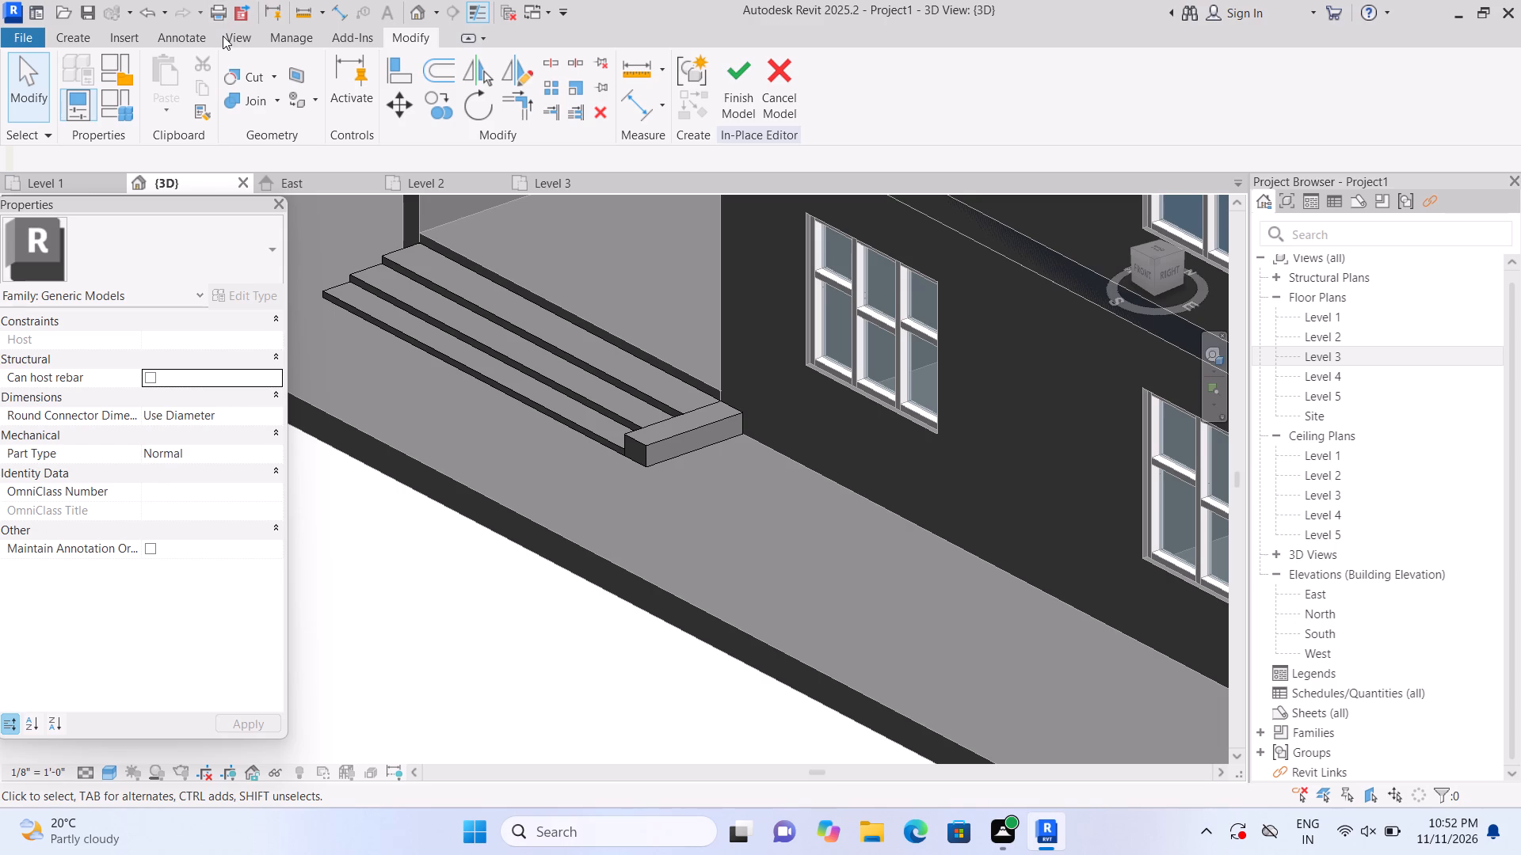
scroll(346, 0, "down", 1)
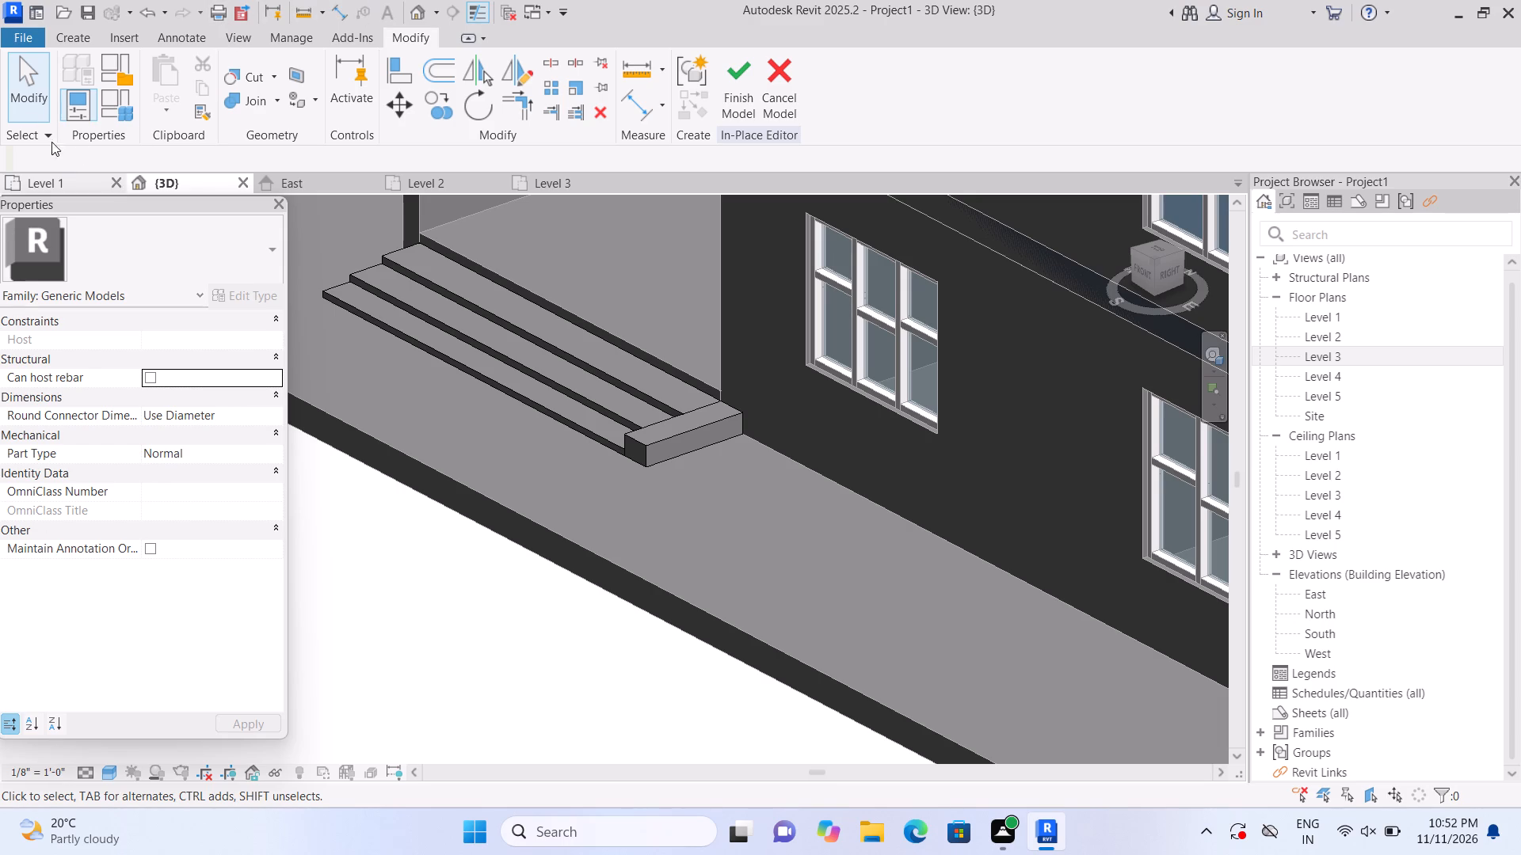
scroll(101, 0, "down", 7)
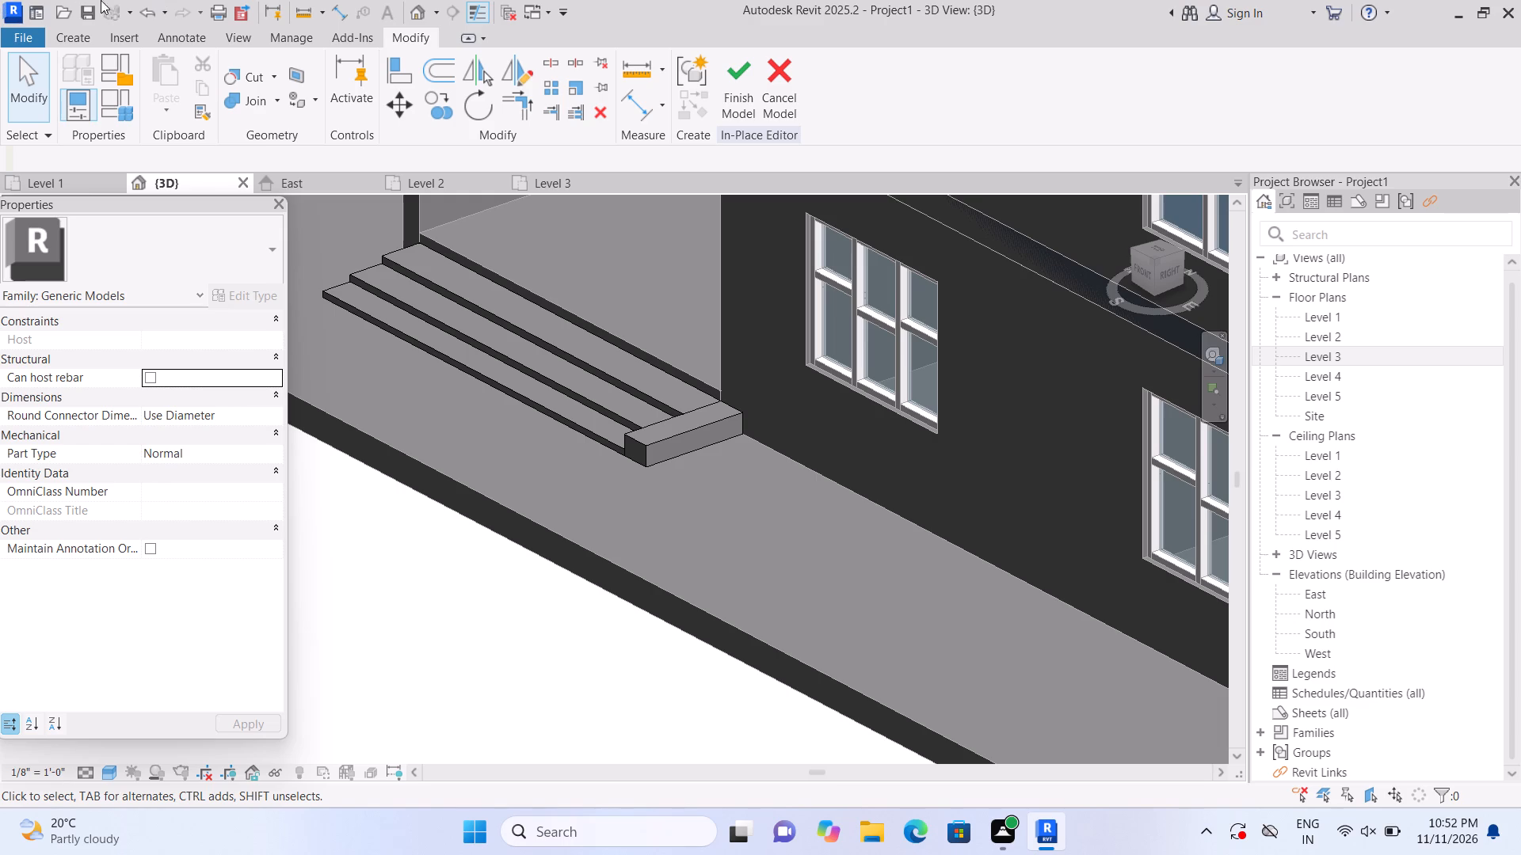
scroll(727, 548, "down", 9)
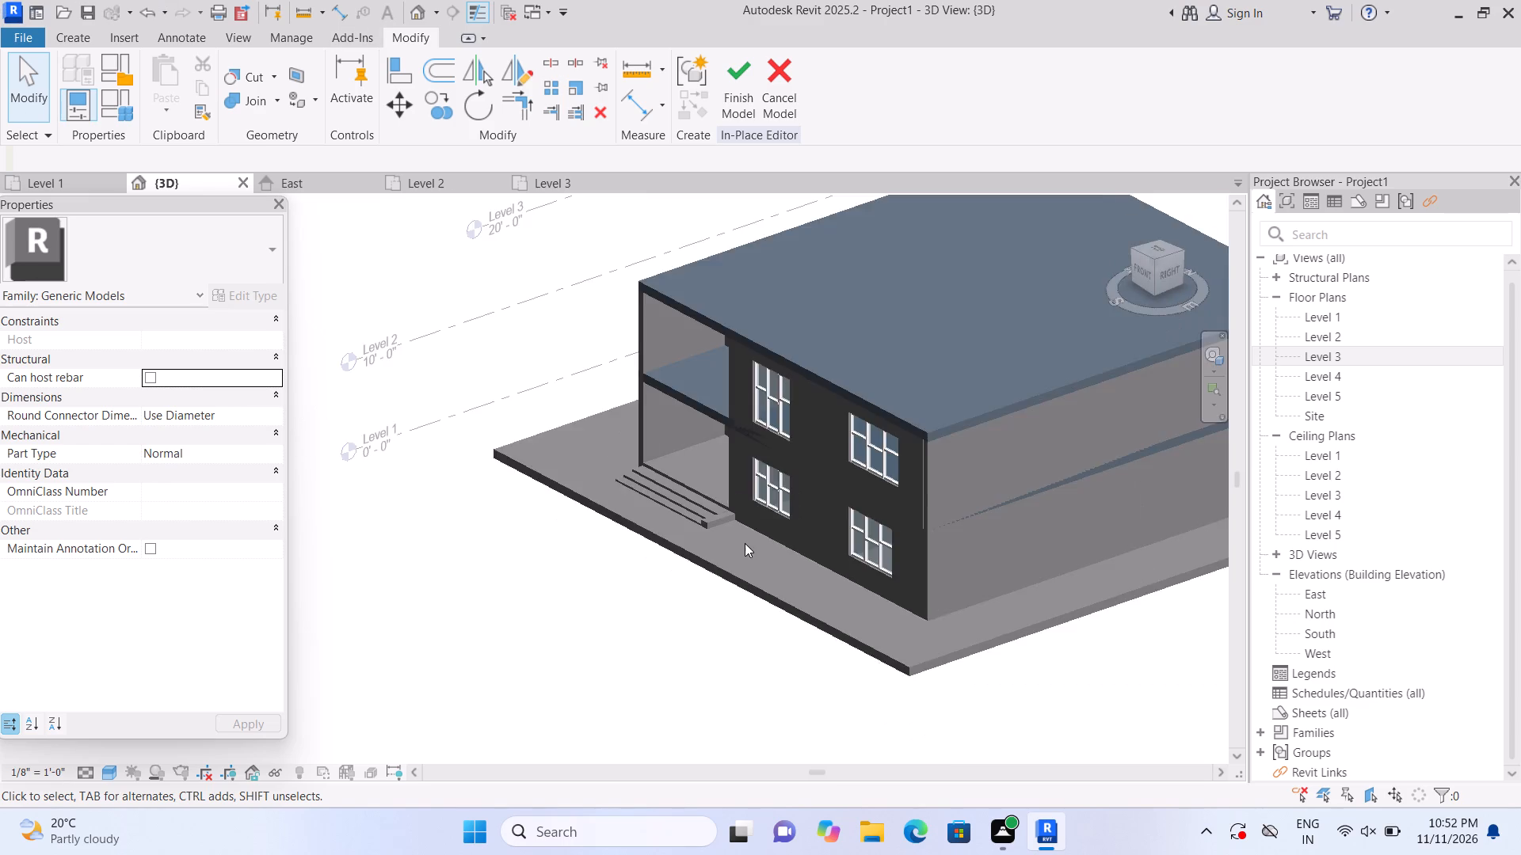
scroll(744, 552, "down", 2)
middle_click_drag(574, 708, 925, 752, "shift")
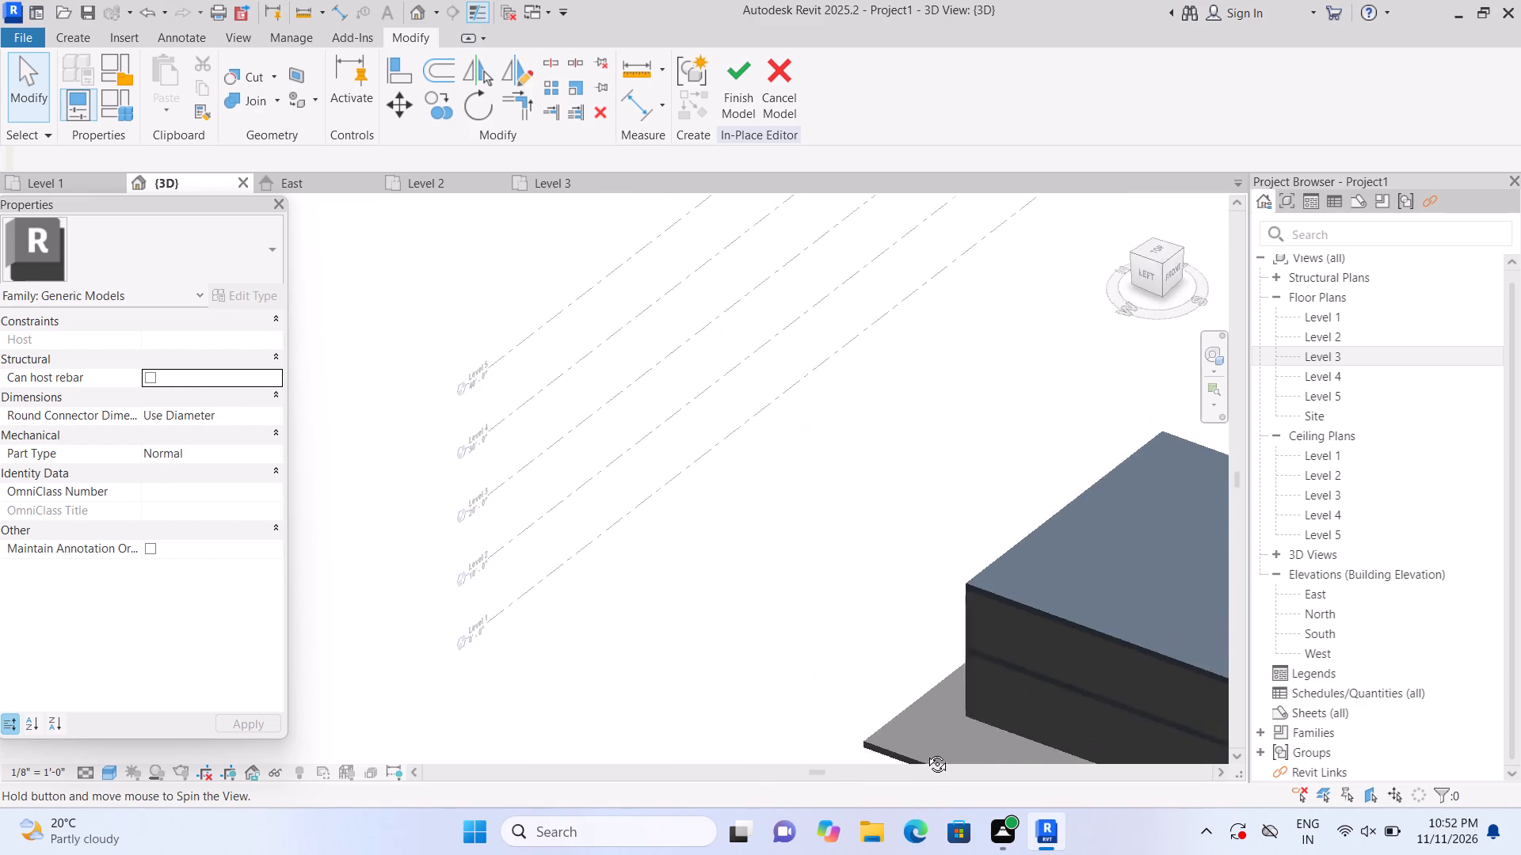
middle_click_drag(925, 752, 923, 750, "shift")
scroll(507, 587, "down", 2)
scroll(568, 630, "down", 2)
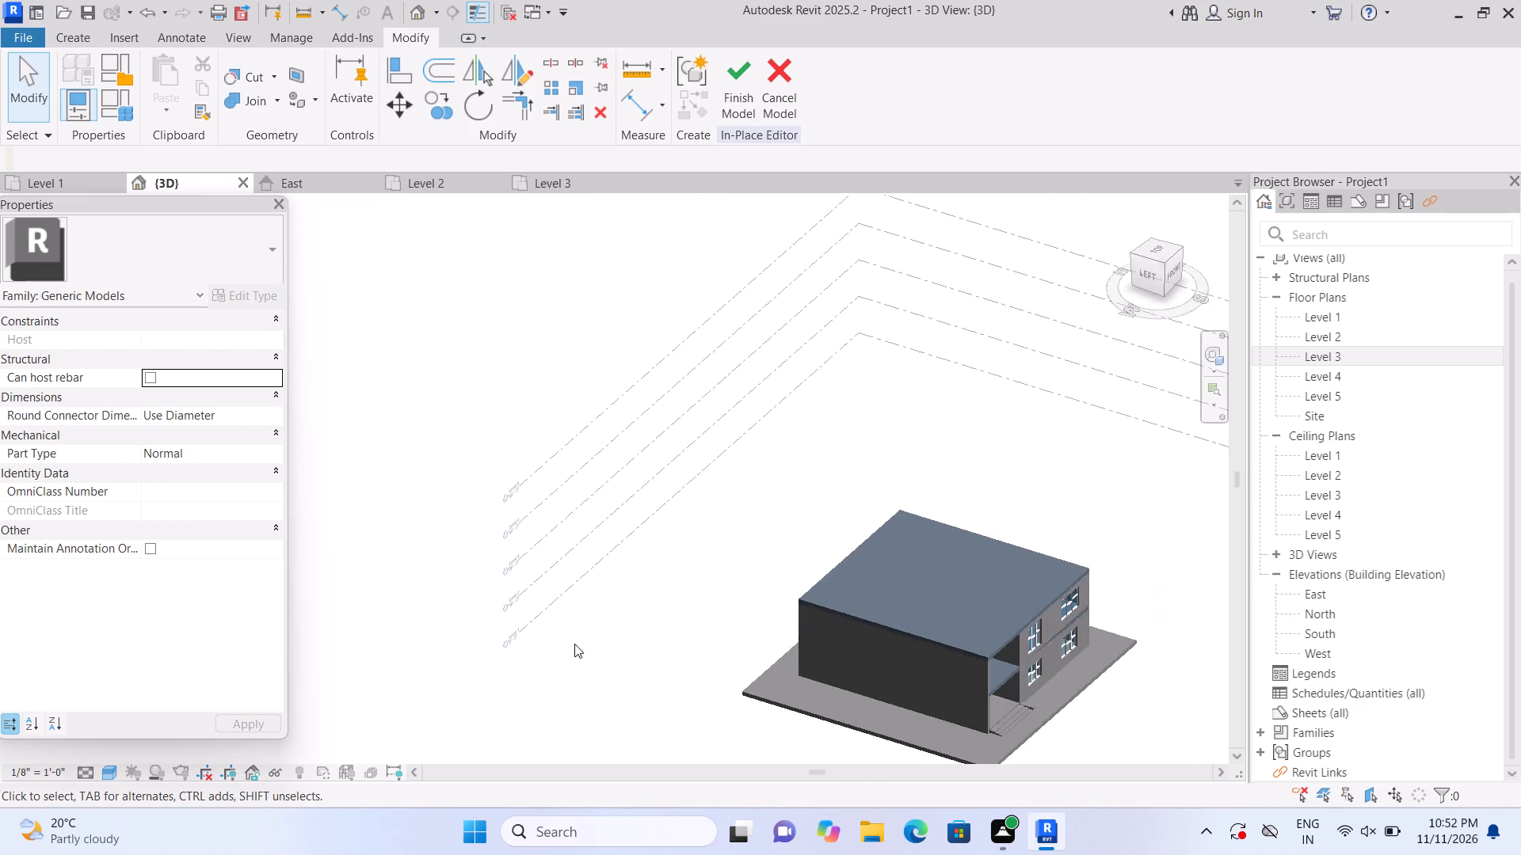
middle_click_drag(579, 649, 379, 594)
scroll(1110, 804, "up", 3)
scroll(560, 811, "up", 1)
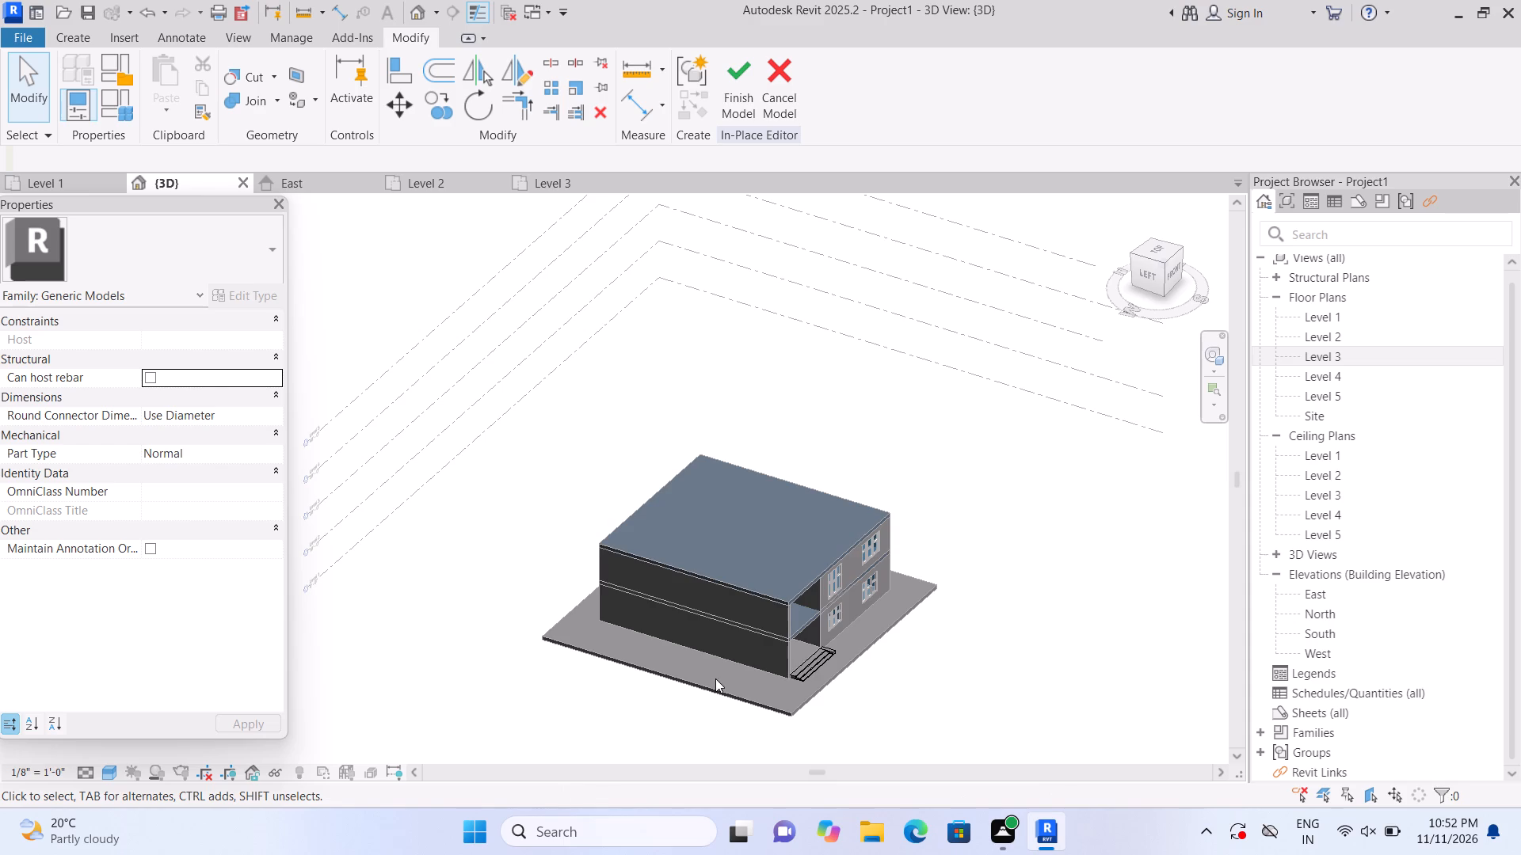
scroll(738, 711, "up", 14)
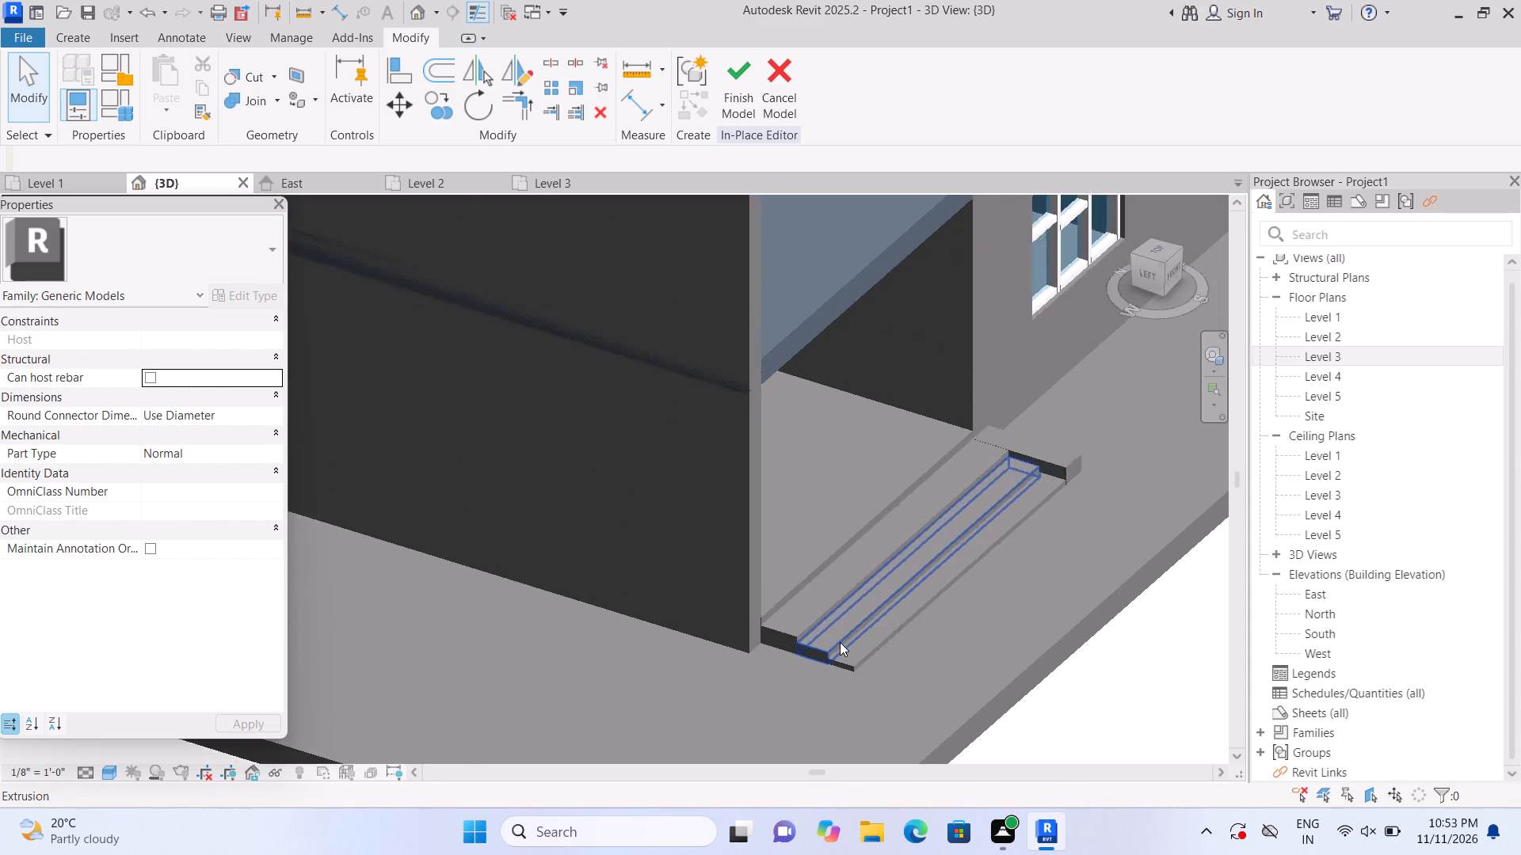
scroll(840, 642, "up", 1)
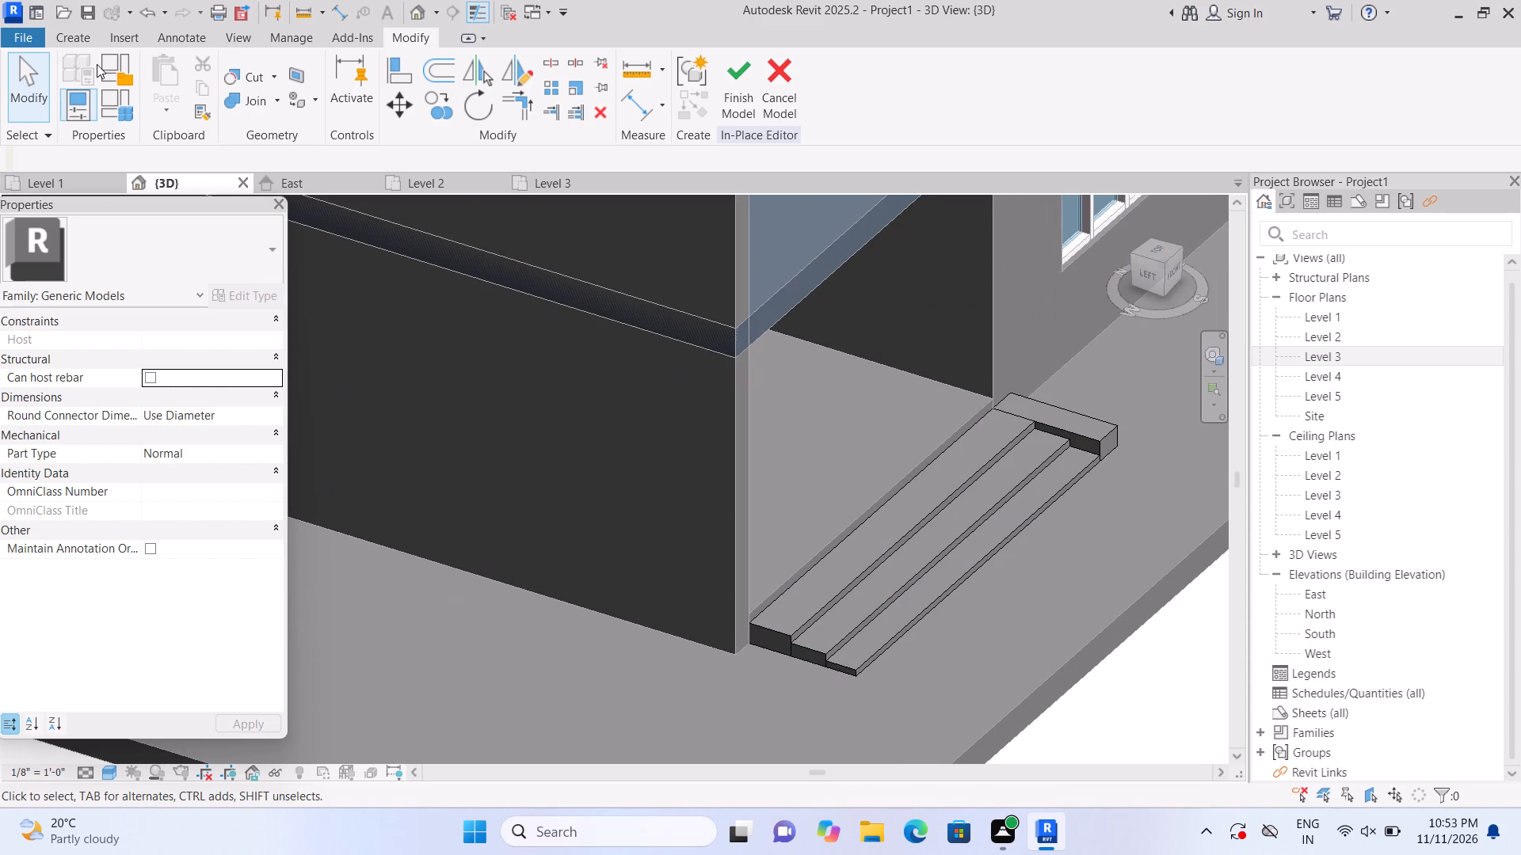
left_click(78, 40)
left_click(159, 100)
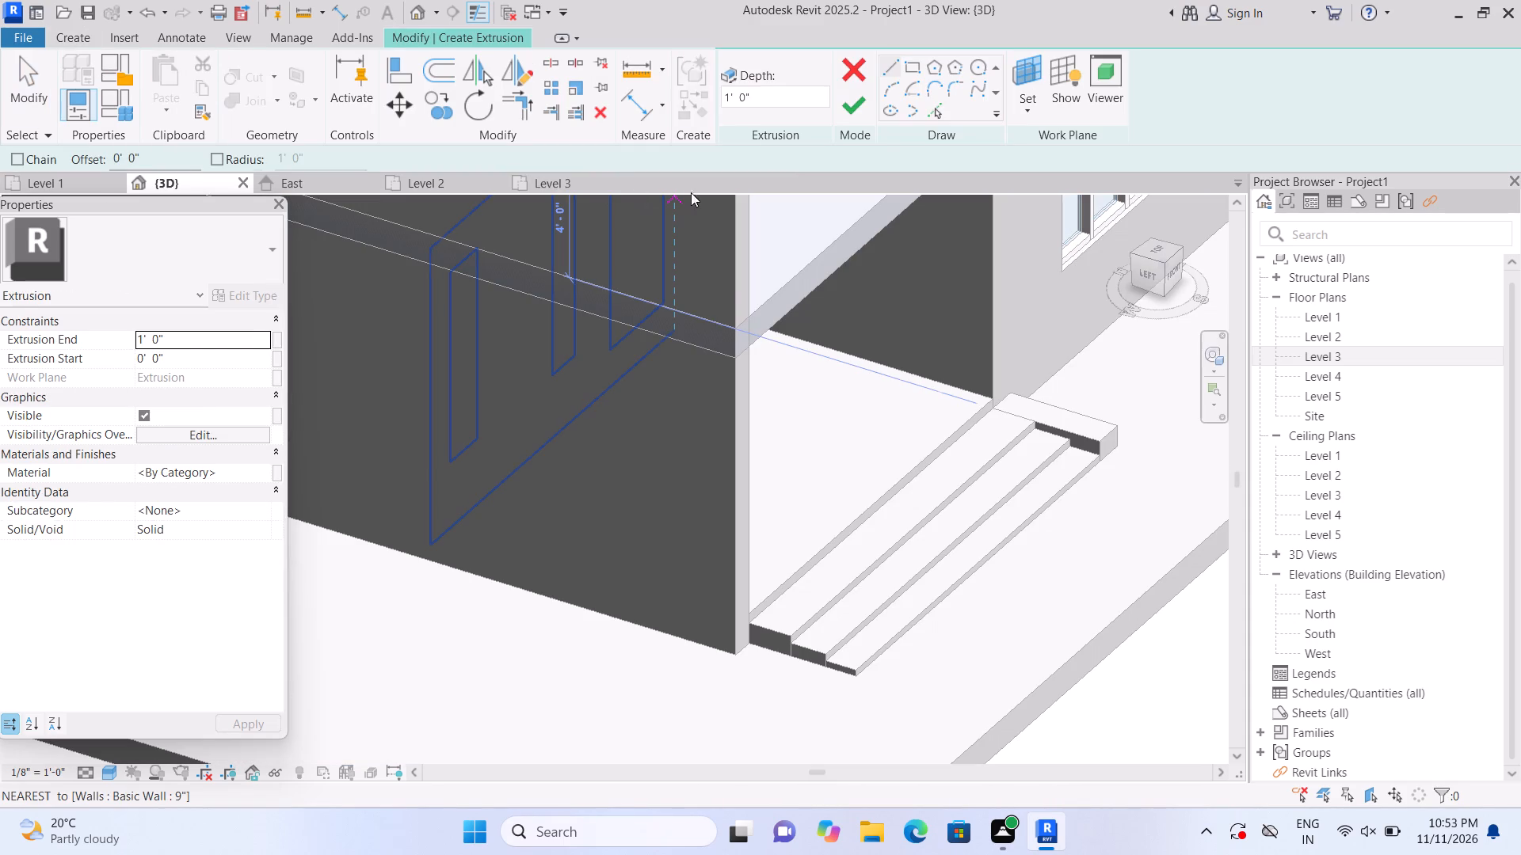
left_click(1031, 112)
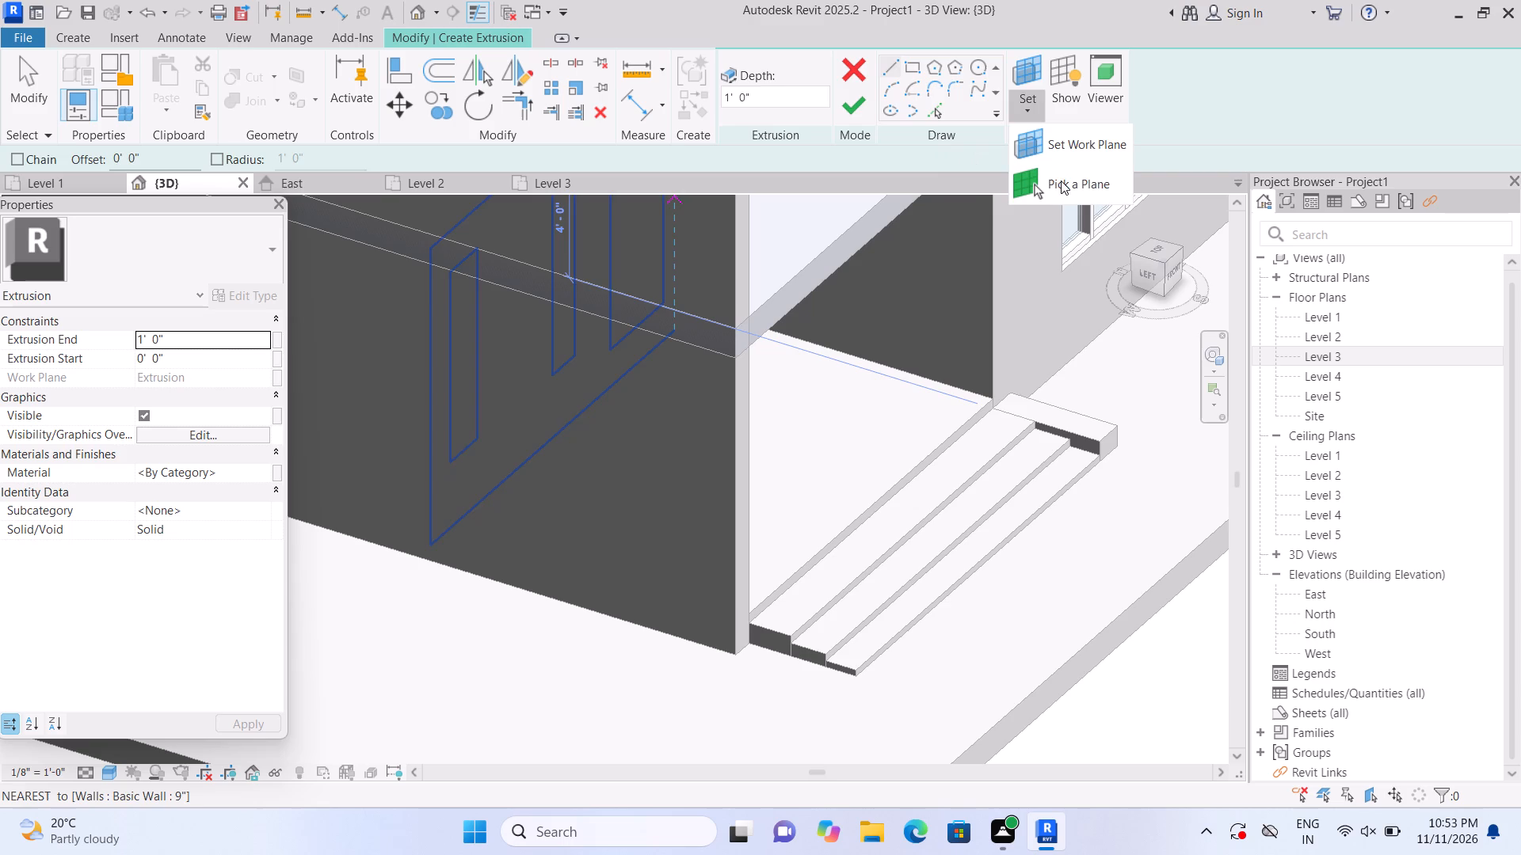
left_click(1061, 180)
scroll(772, 752, "up", 4)
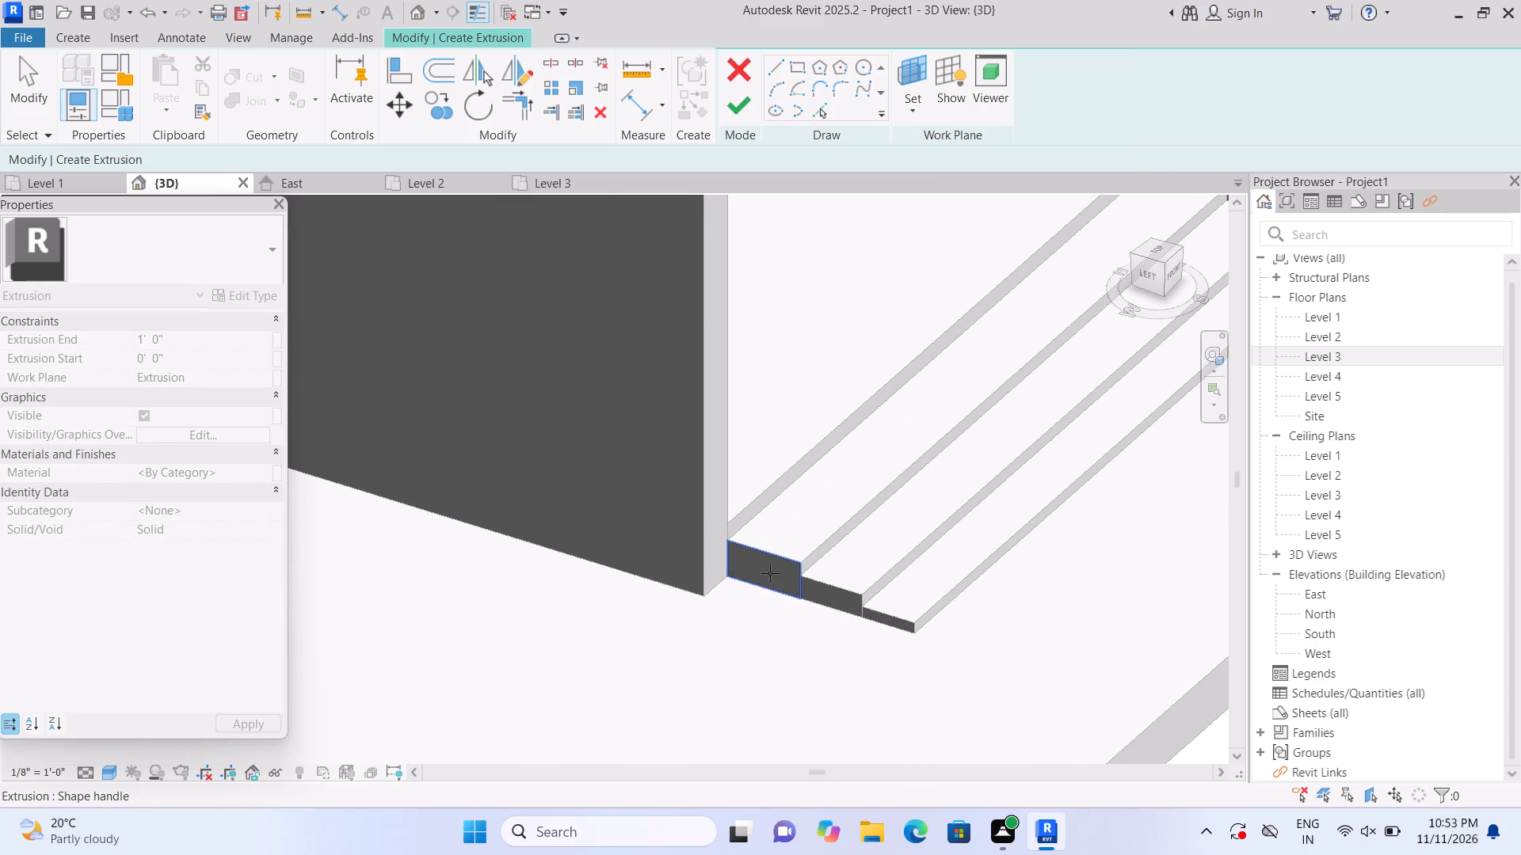
left_click(768, 563)
left_click(904, 68)
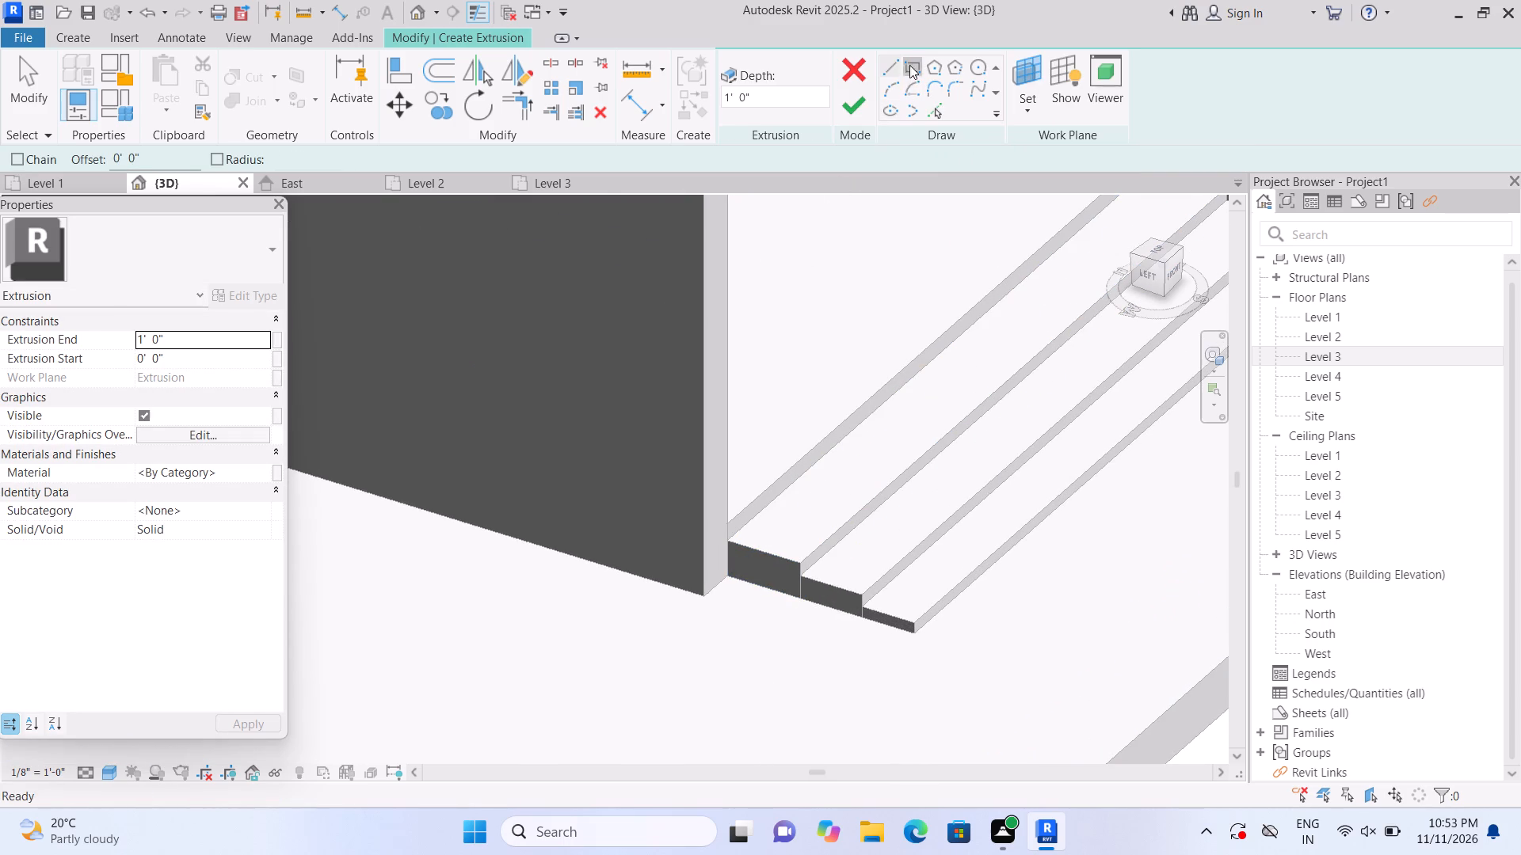
scroll(838, 511, "up", 1)
scroll(804, 588, "up", 2)
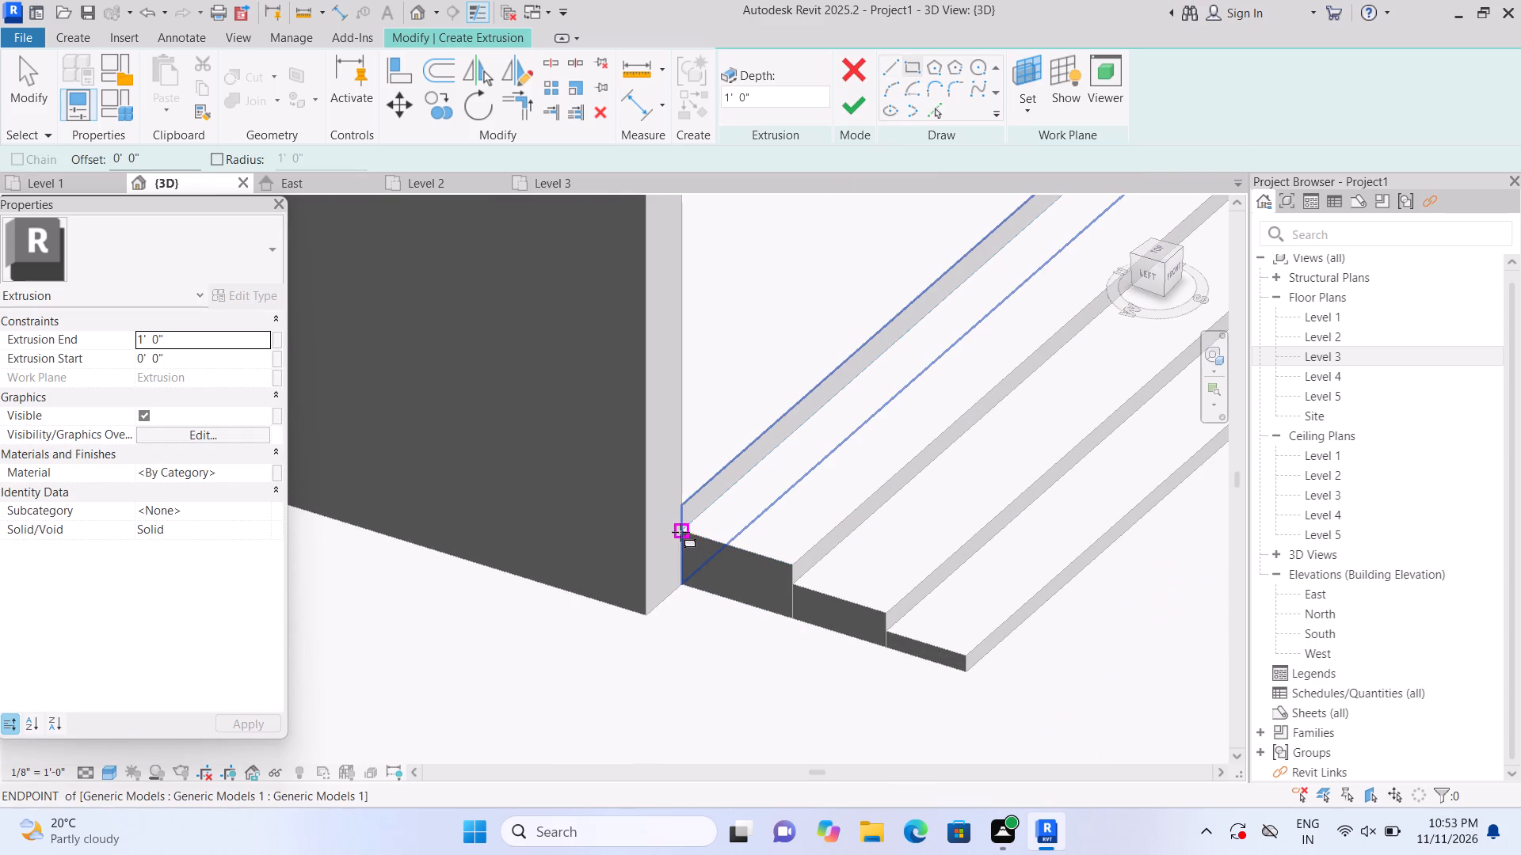
left_click(680, 532)
key("Escape")
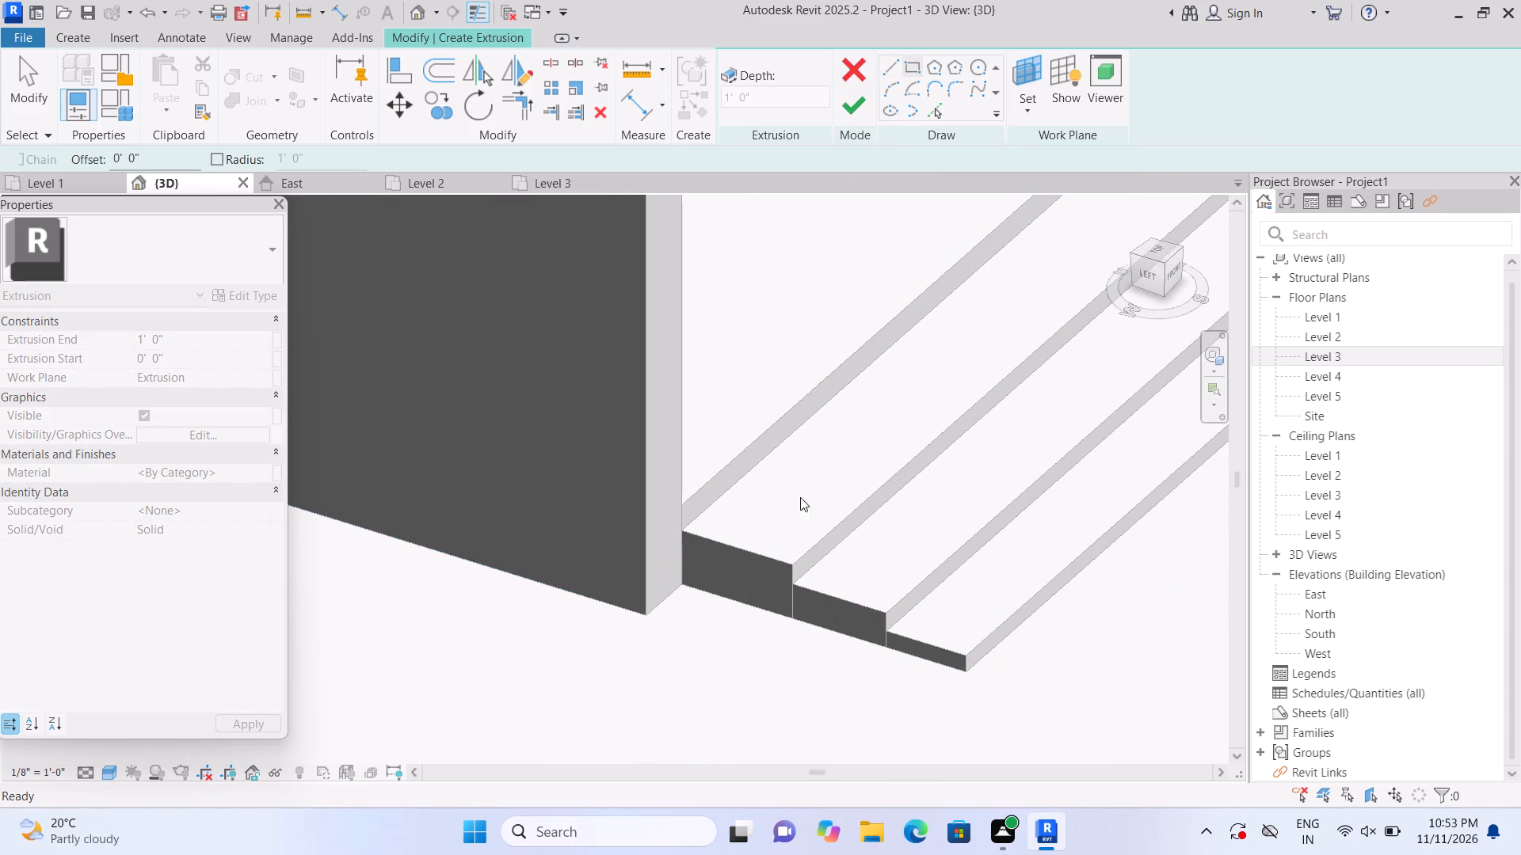
left_click(1020, 116)
left_click(1041, 169)
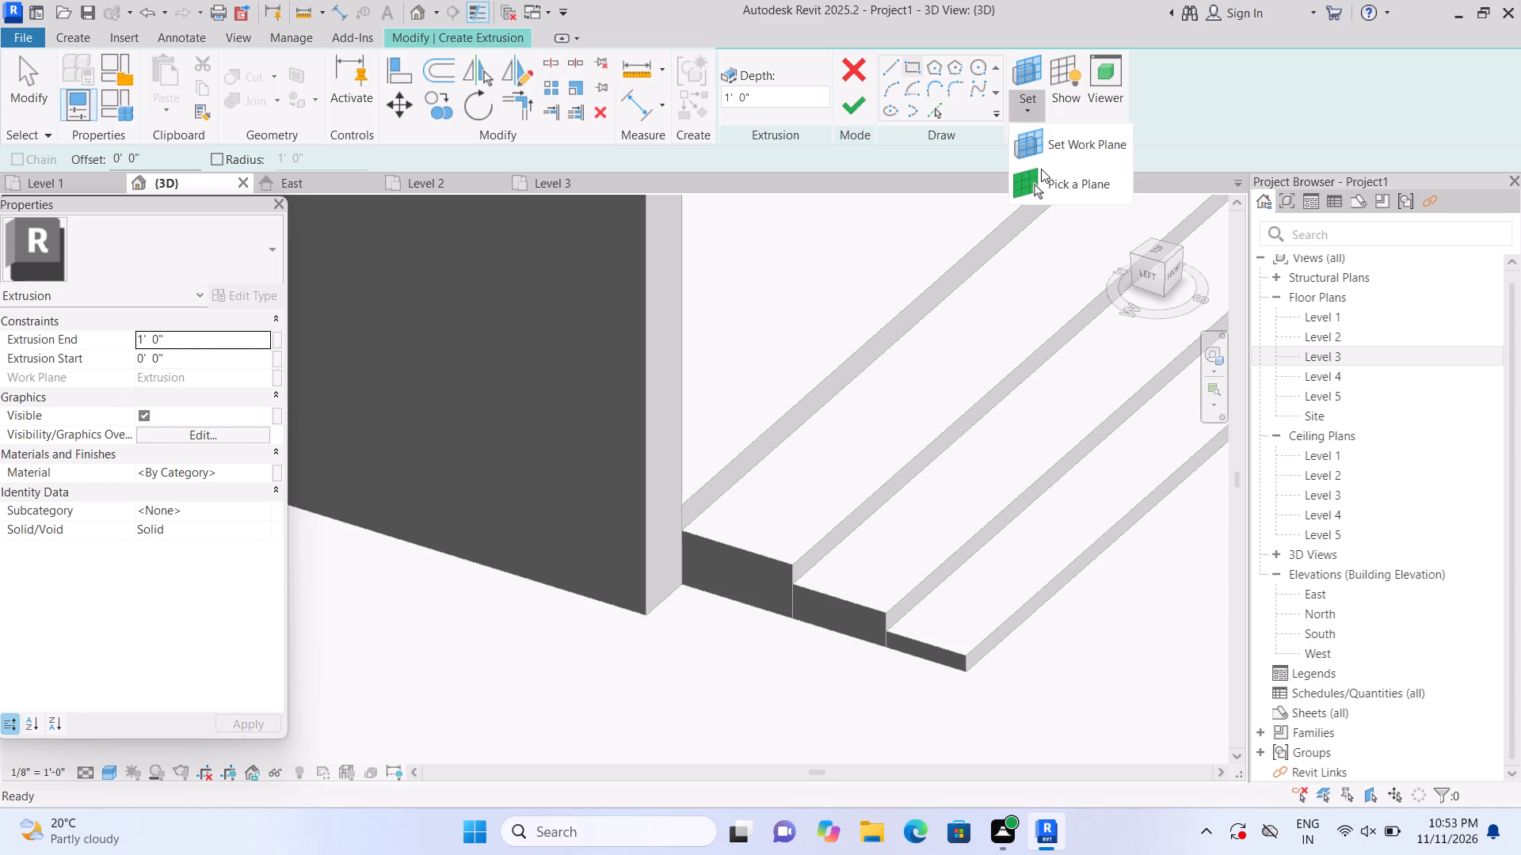
scroll(796, 654, "up", 1)
left_click(751, 572)
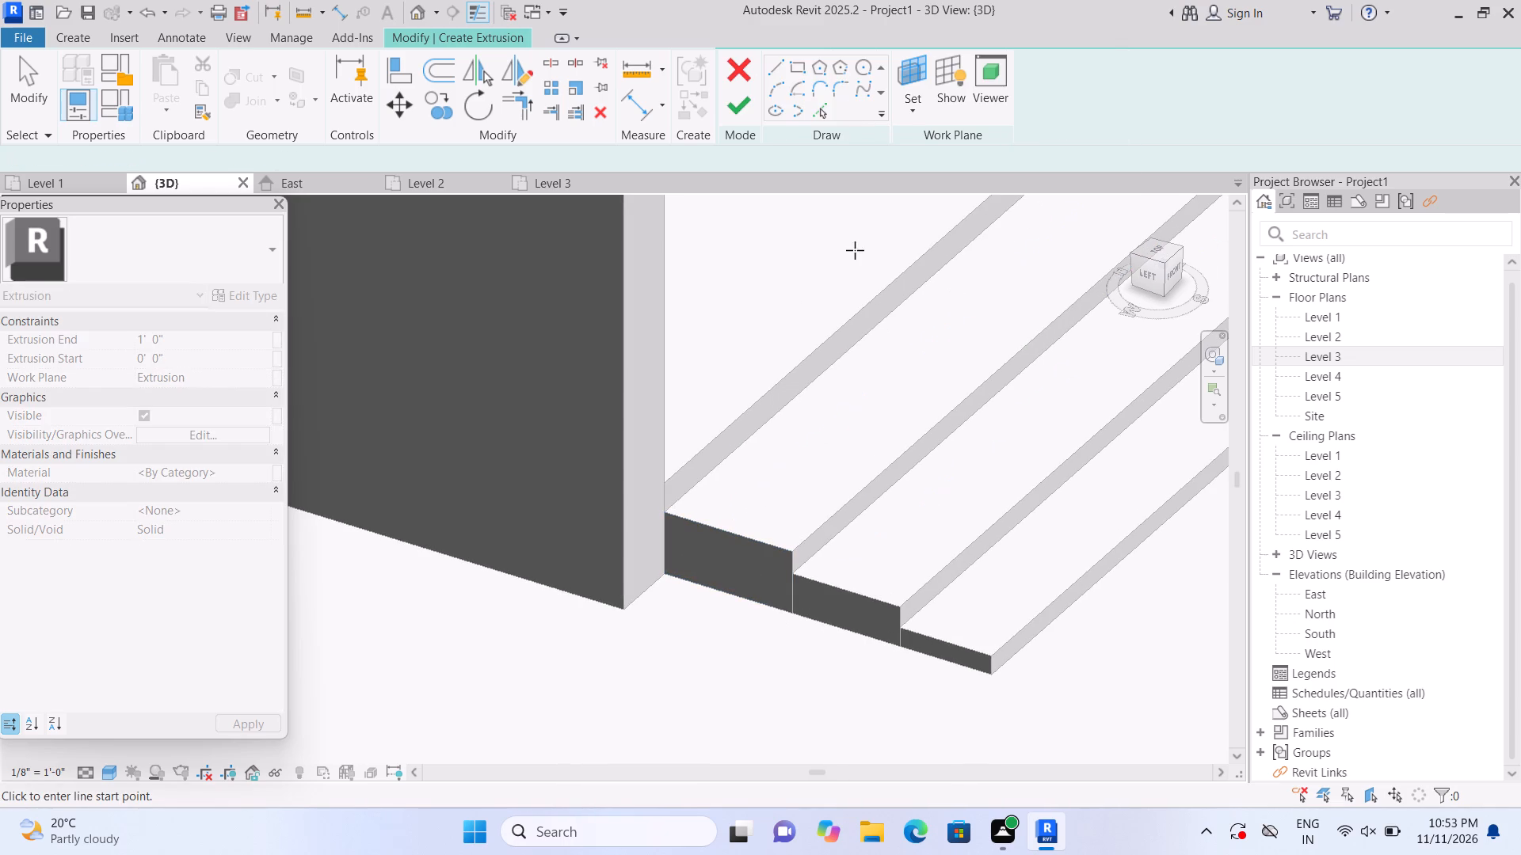
left_click(910, 71)
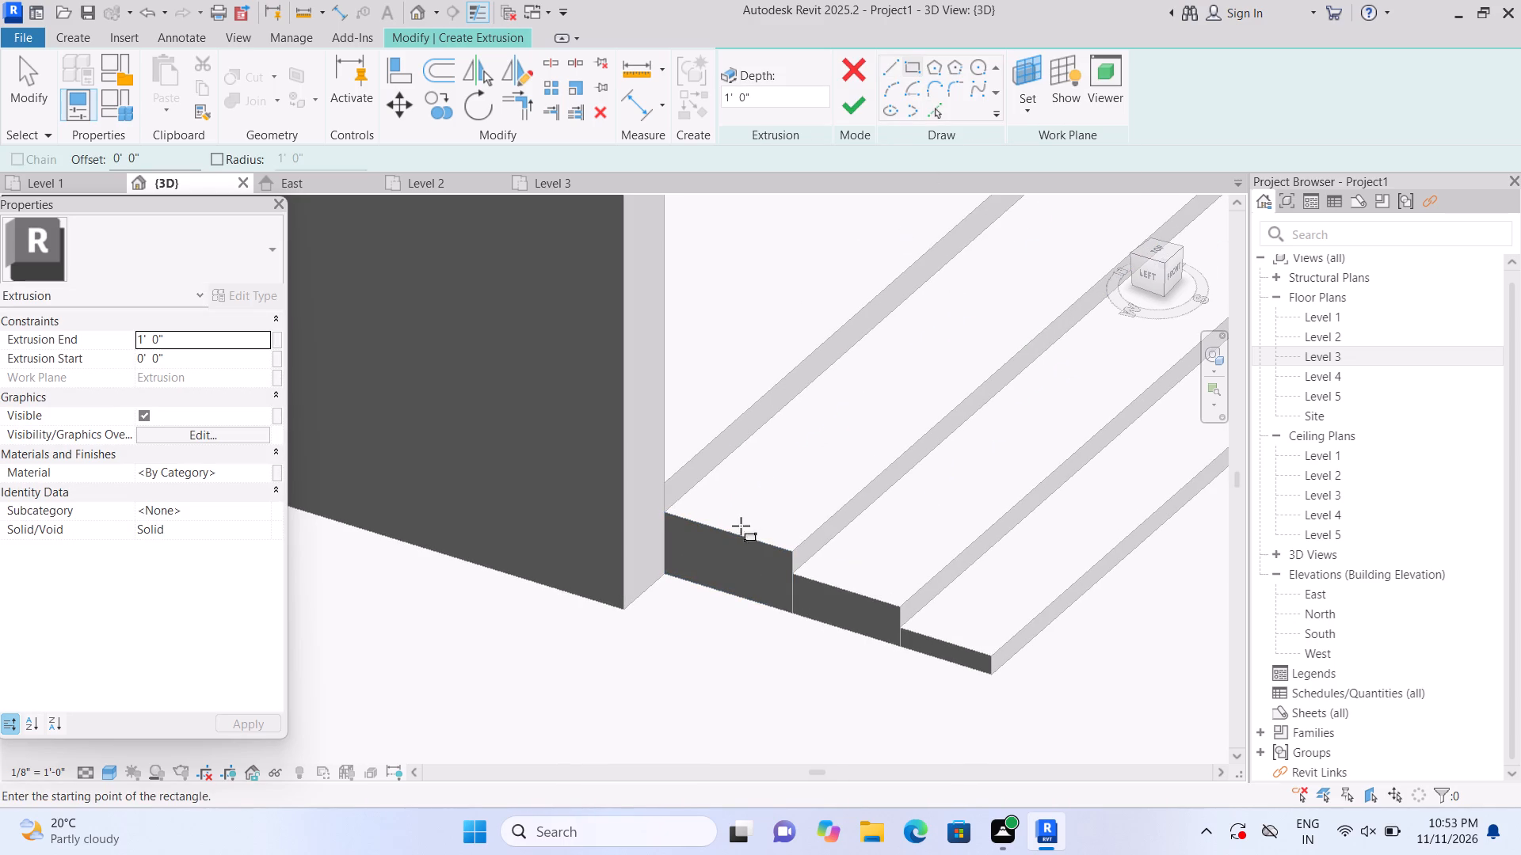
left_click(662, 511)
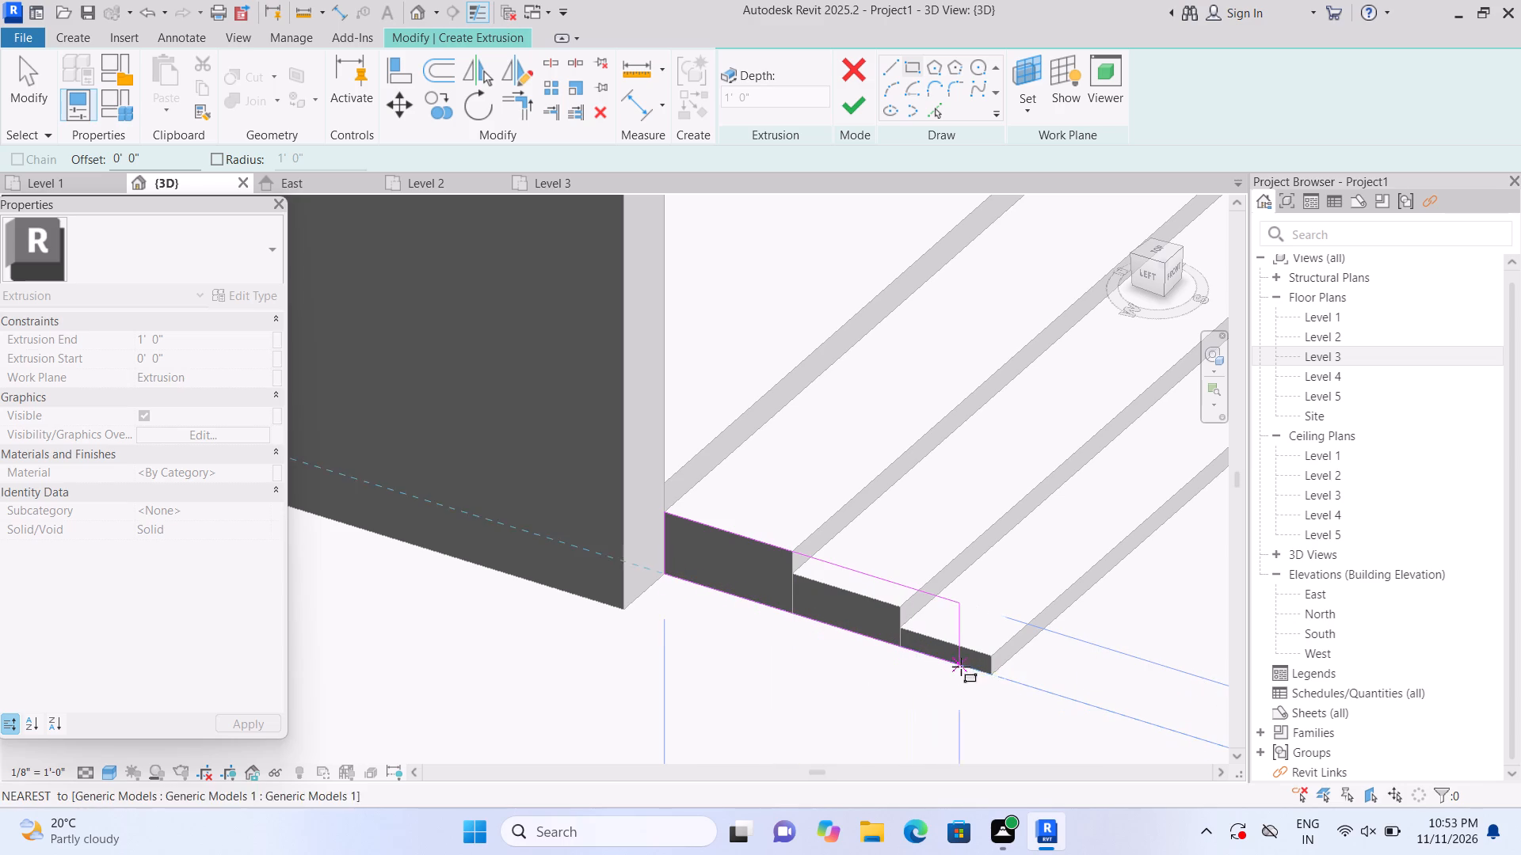
left_click(993, 673)
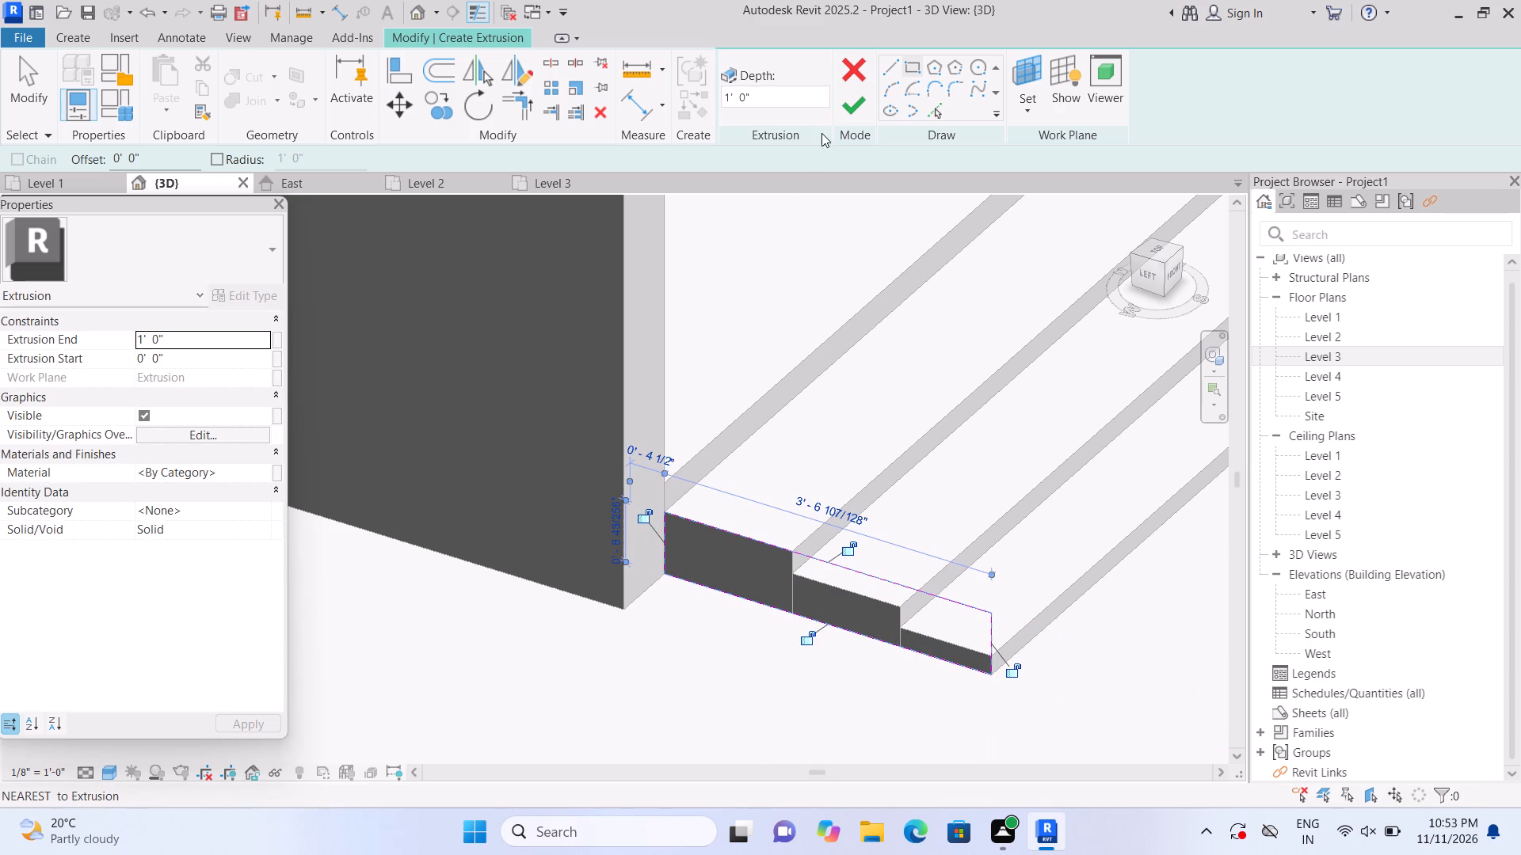
left_click(847, 112)
scroll(832, 291, "down", 4)
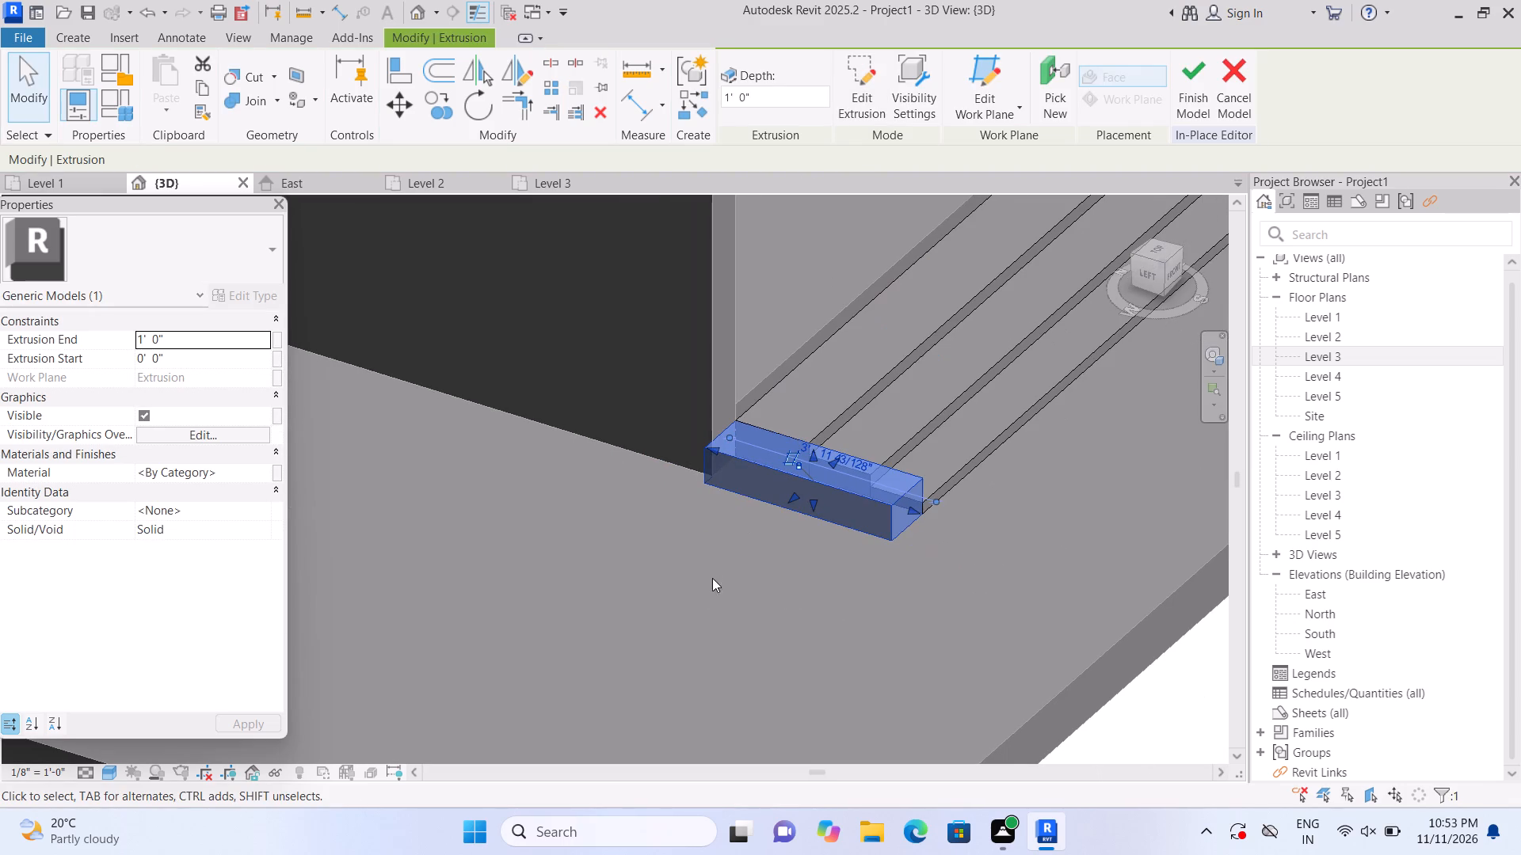
key("Escape")
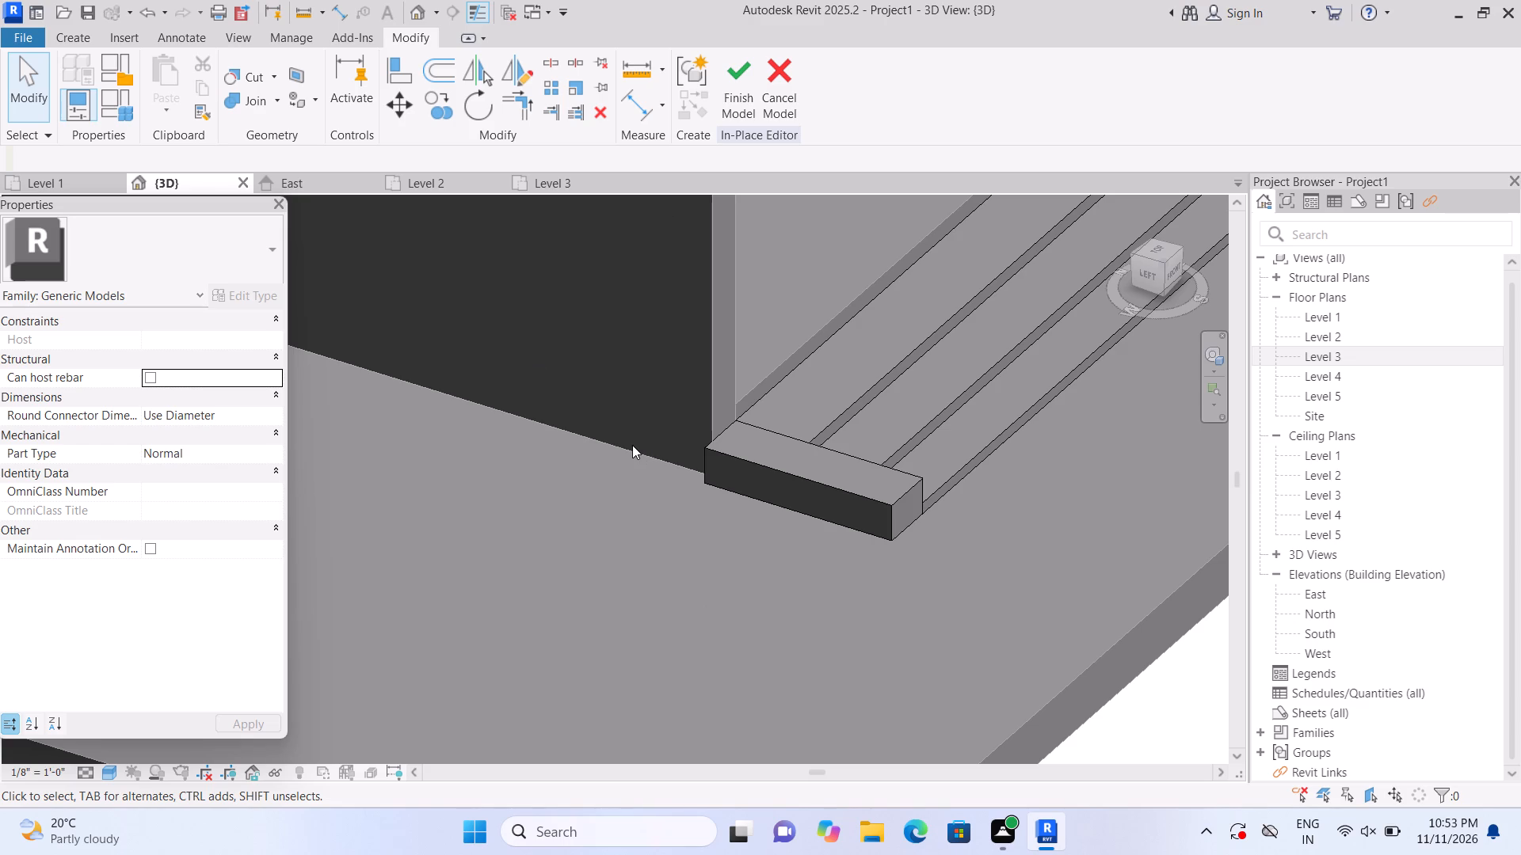
Extrude a 14'-6" by about 7 1/2" rectangle 1'-0" deep directly below the Level 2 porch slab, using the porch's back wall as work plane.
scroll(635, 443, "down", 3)
left_click(1175, 277)
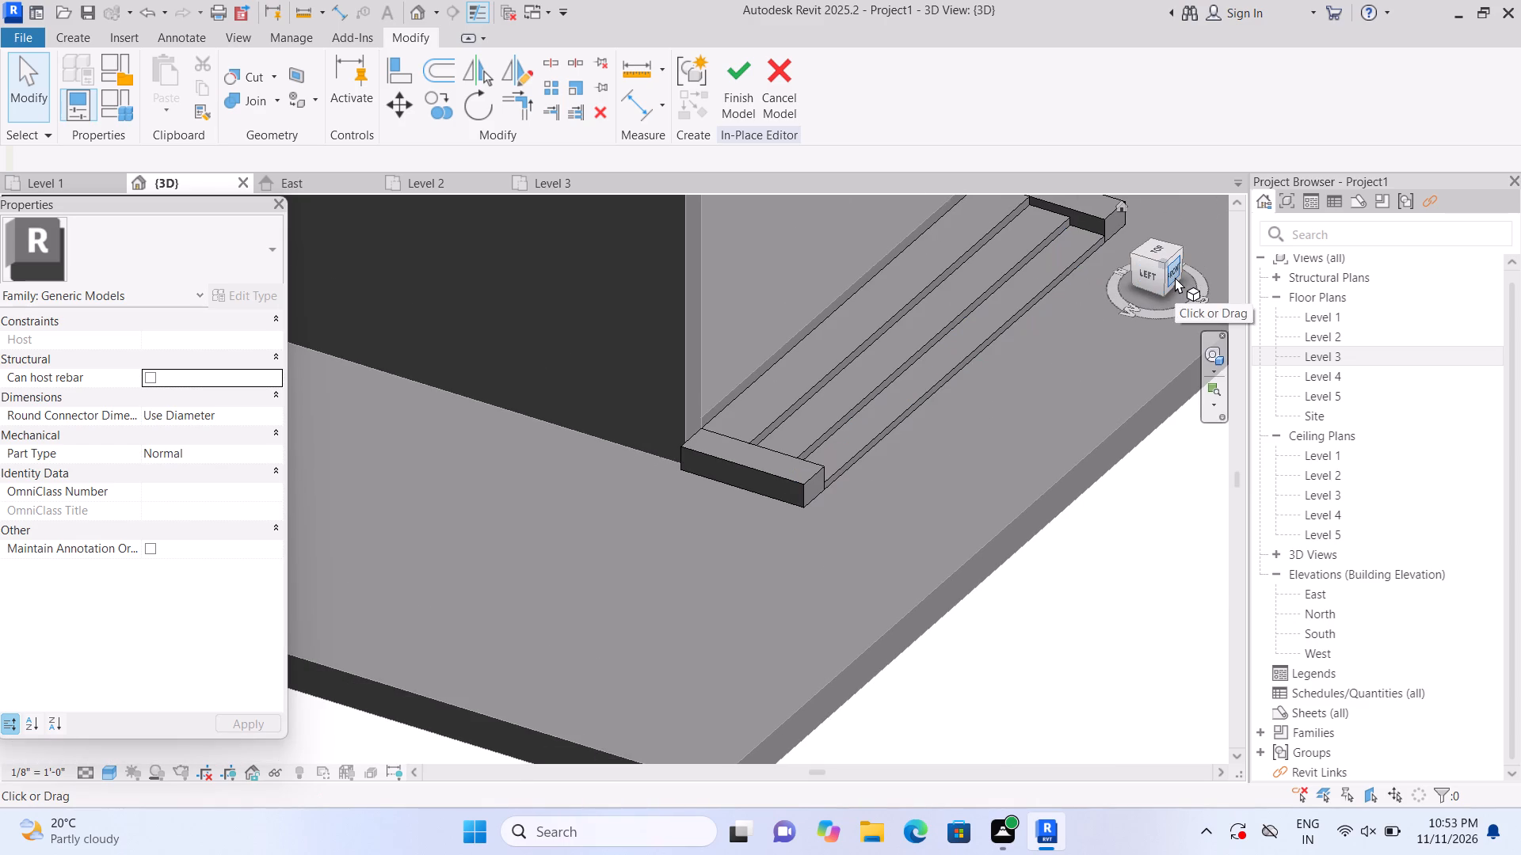
scroll(519, 538, "up", 5)
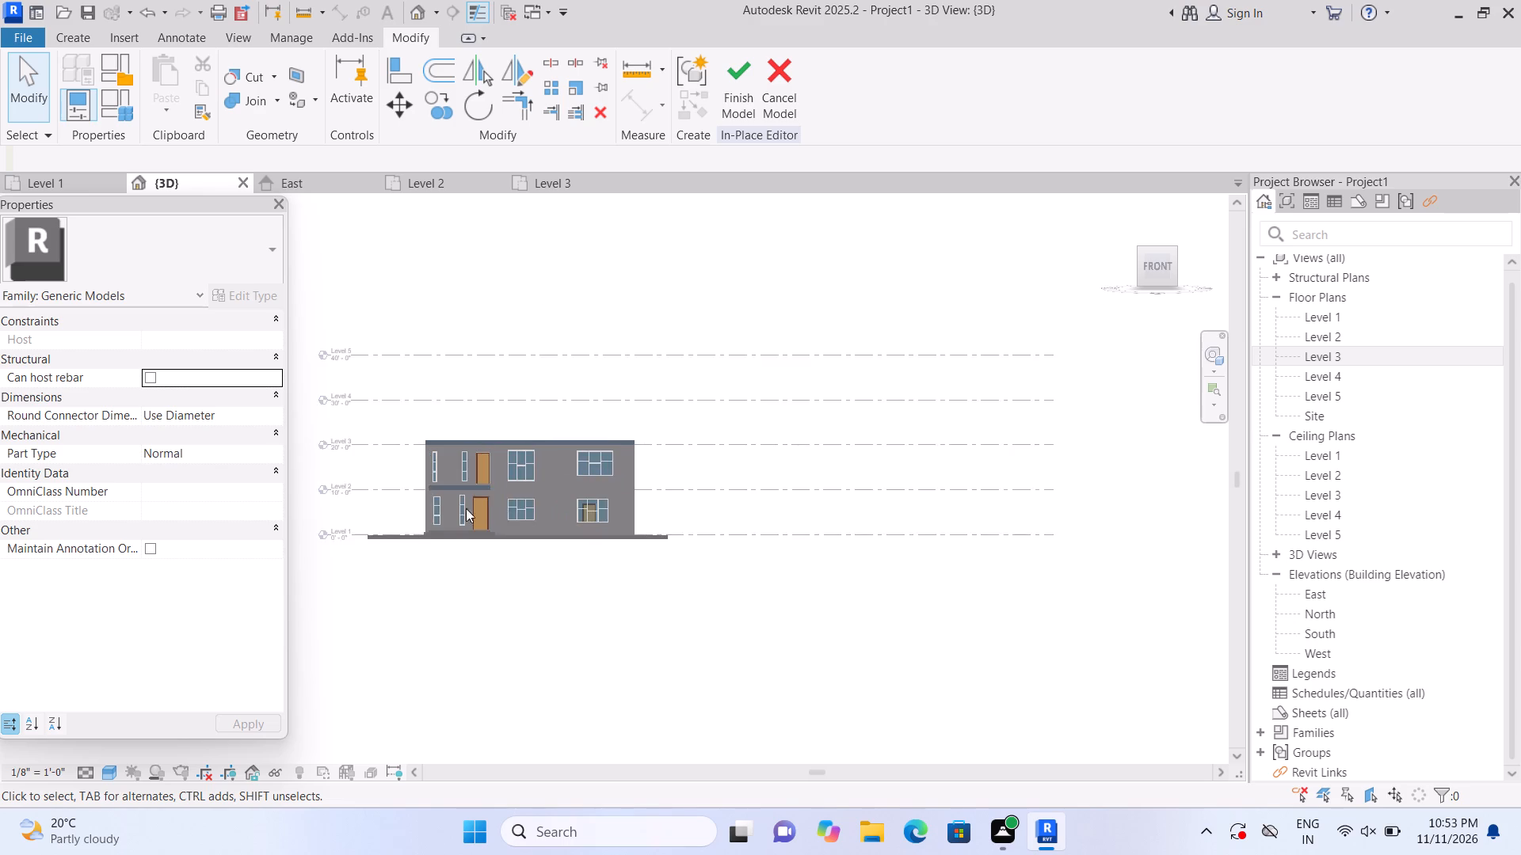
scroll(466, 508, "up", 5)
scroll(365, 509, "up", 6)
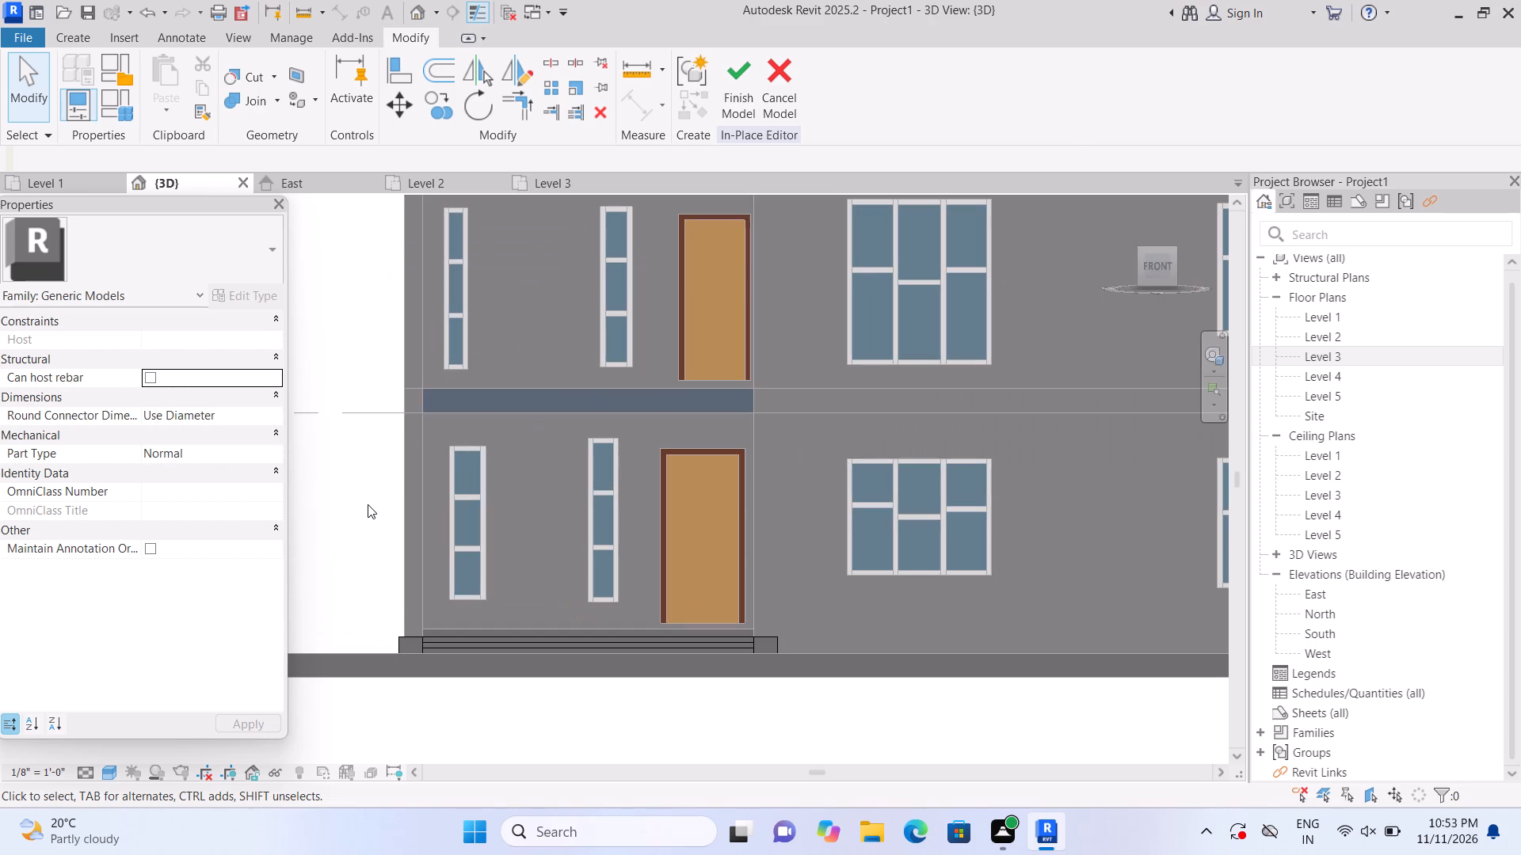
left_click(71, 34)
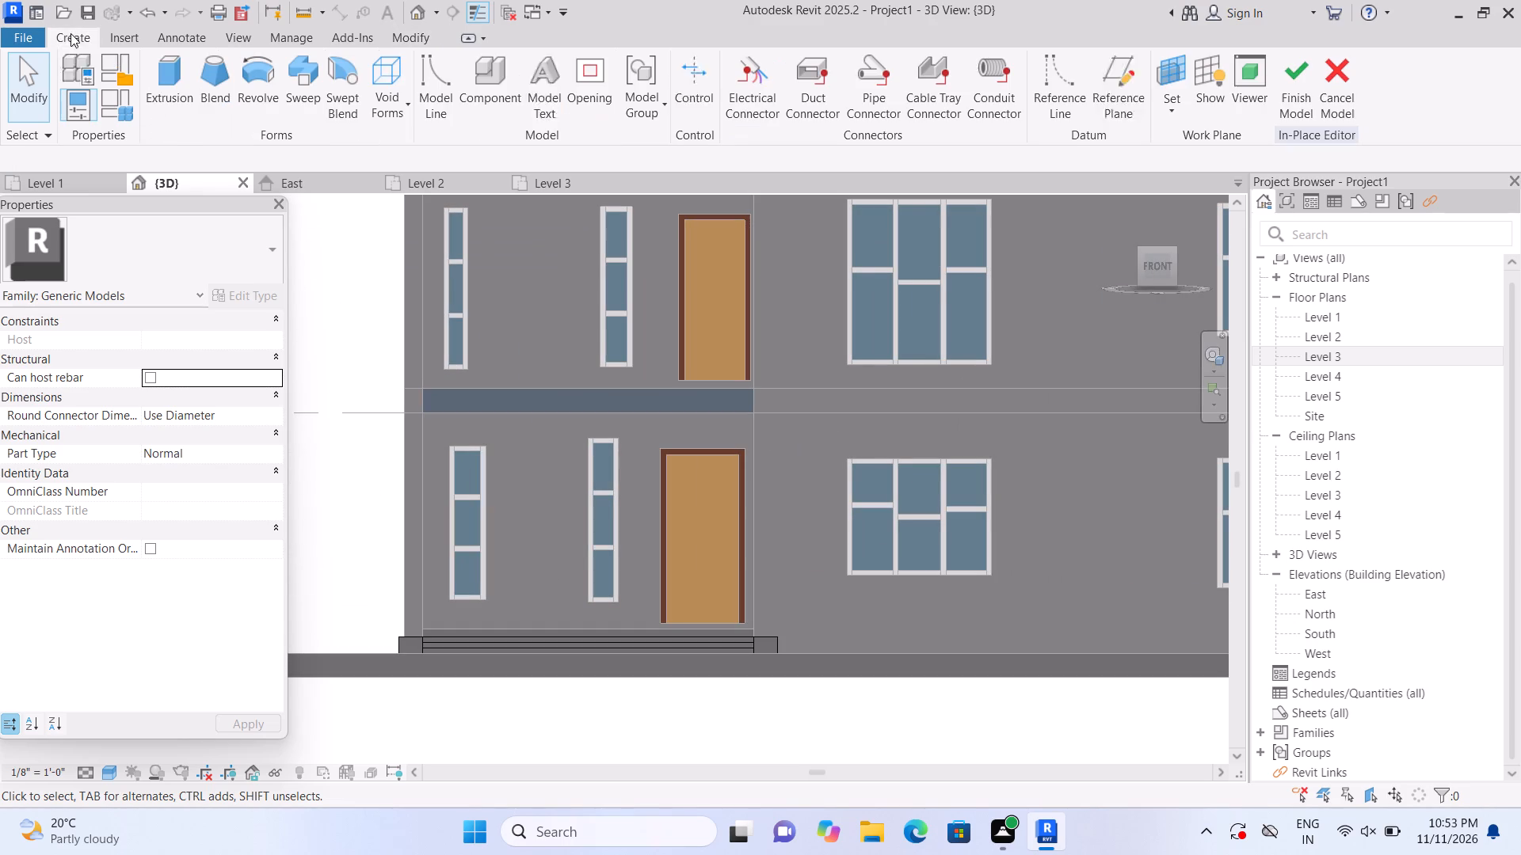
left_click(177, 84)
left_click(1020, 117)
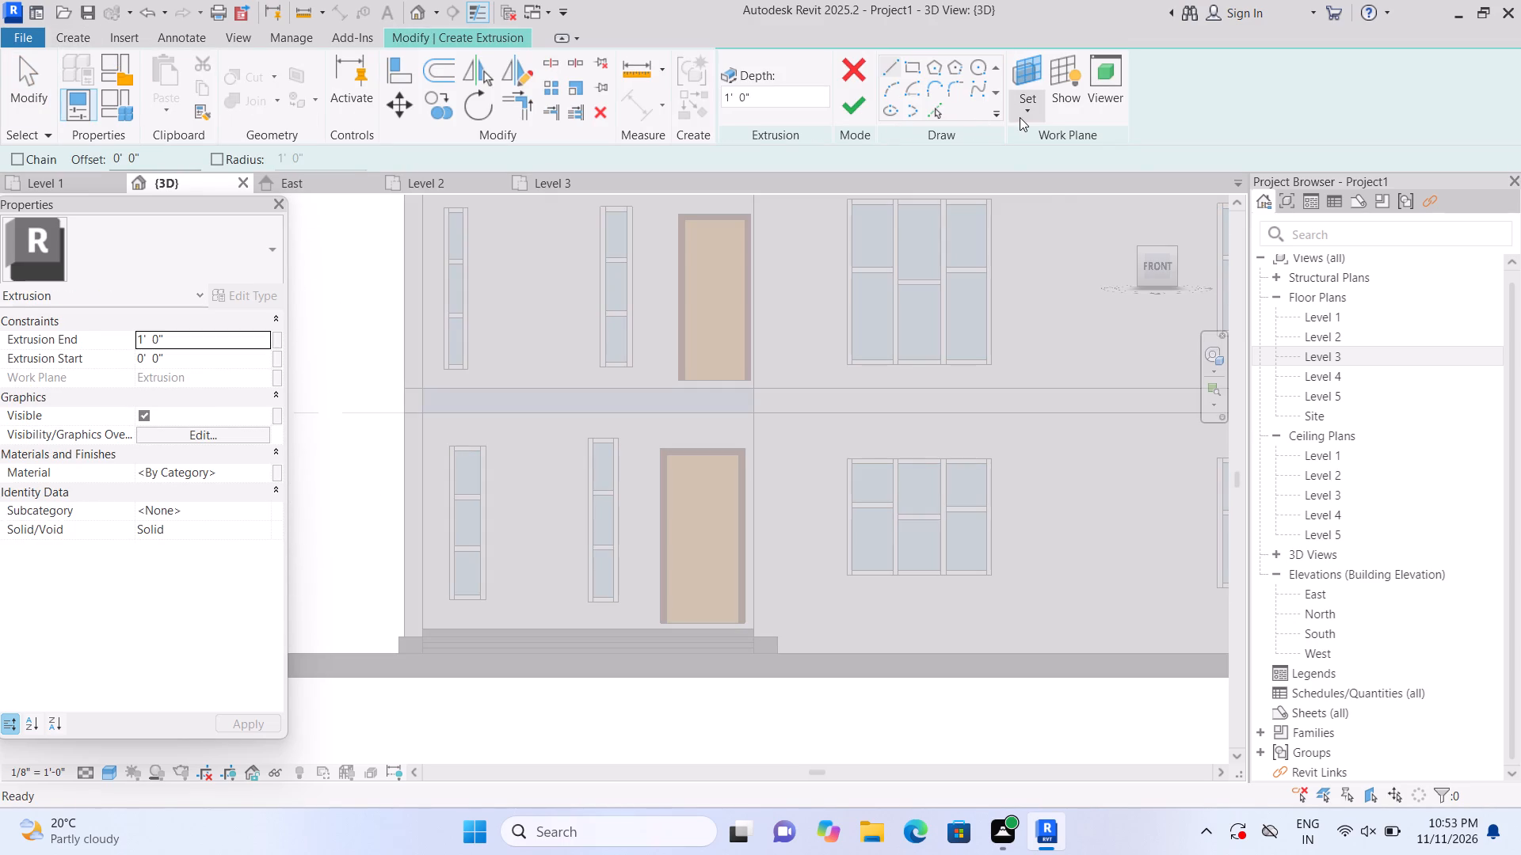
left_click(1043, 180)
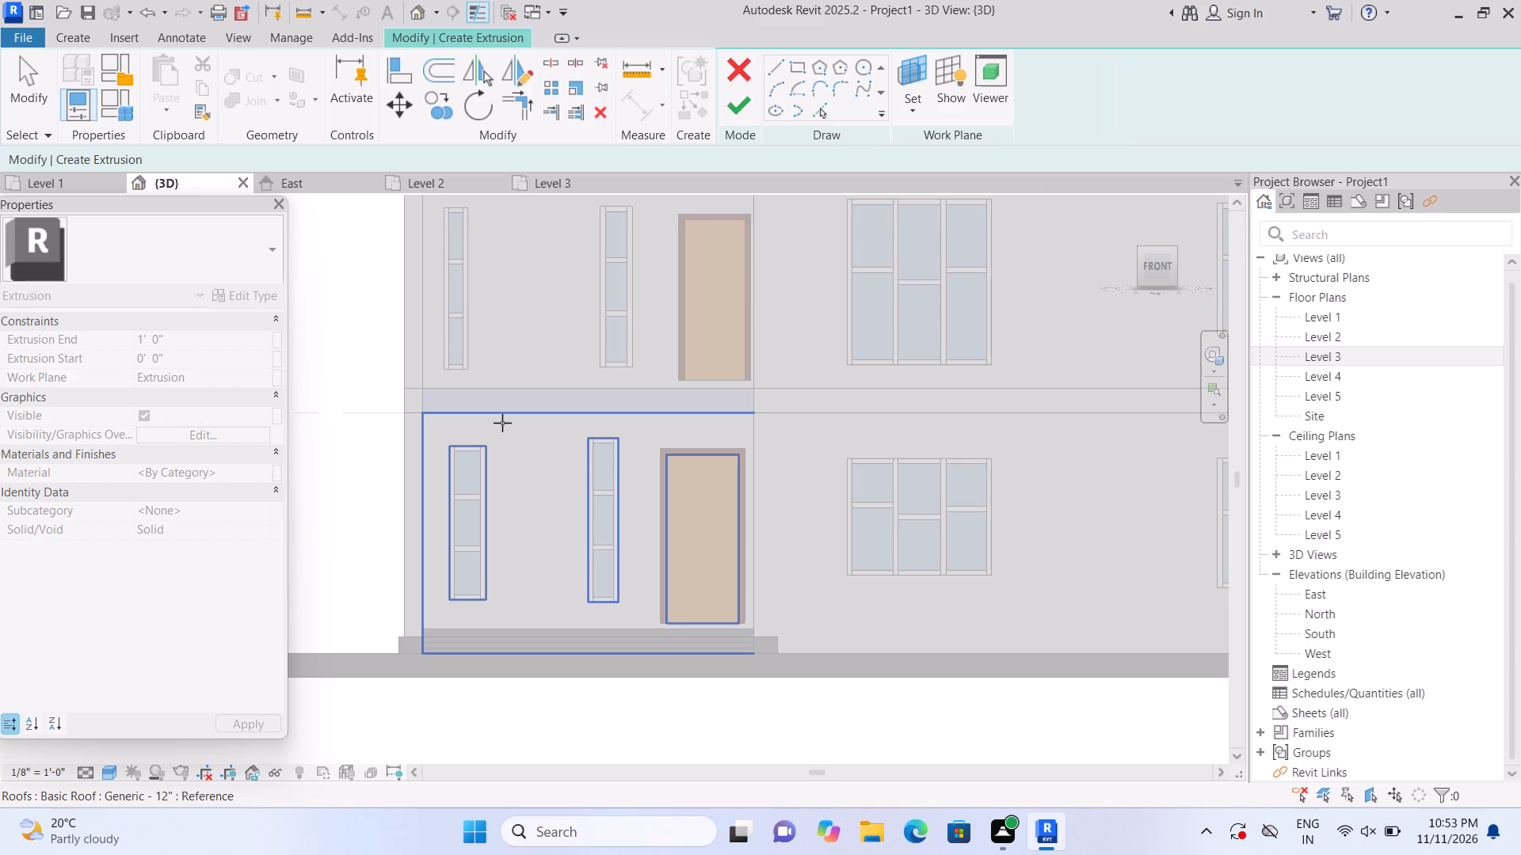
scroll(483, 422, "up", 1)
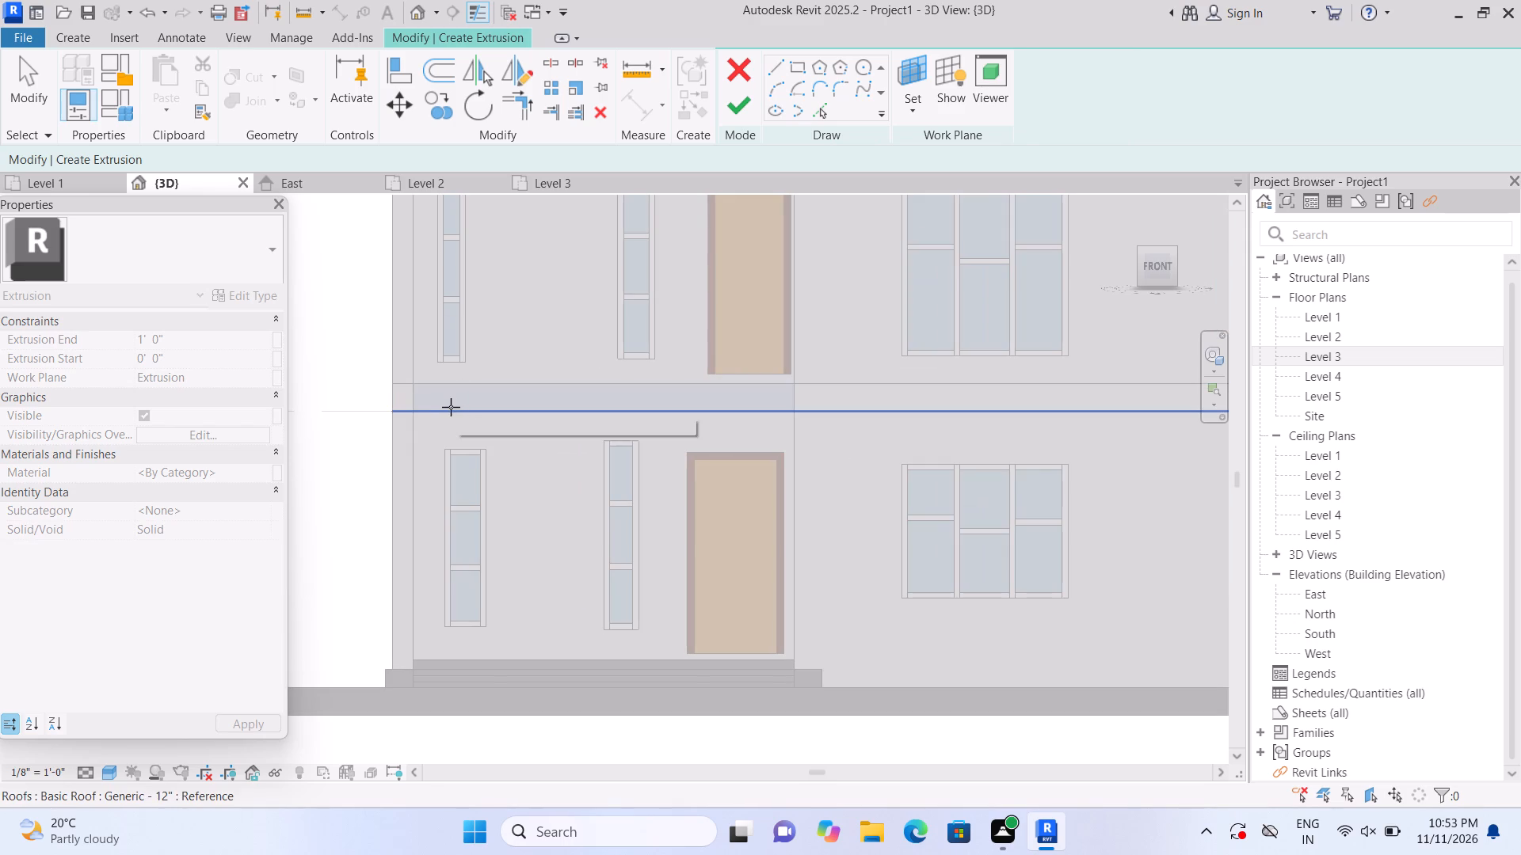
left_click(430, 435)
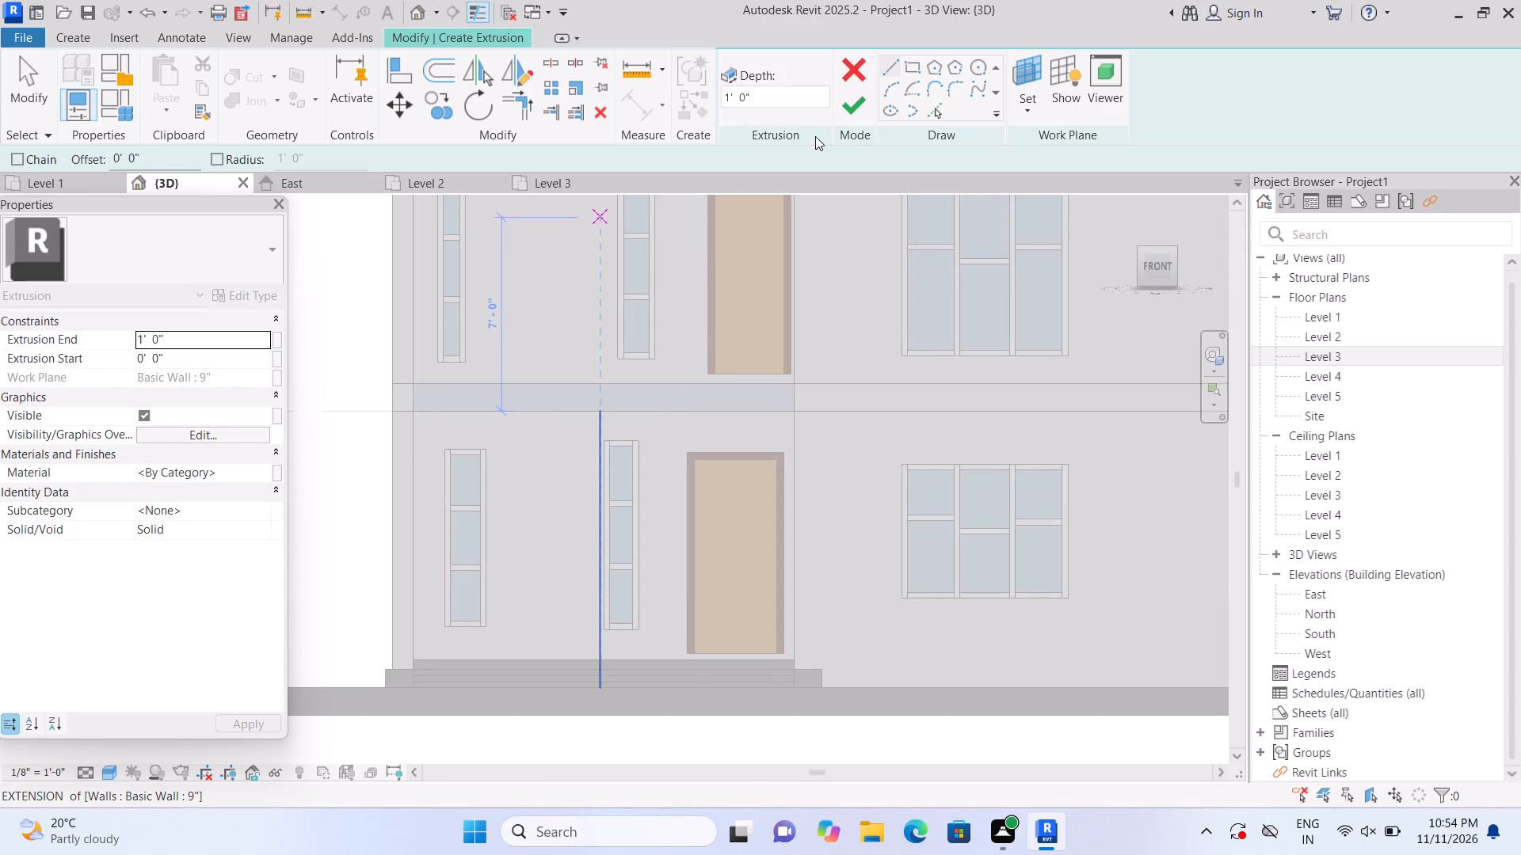
left_click(917, 74)
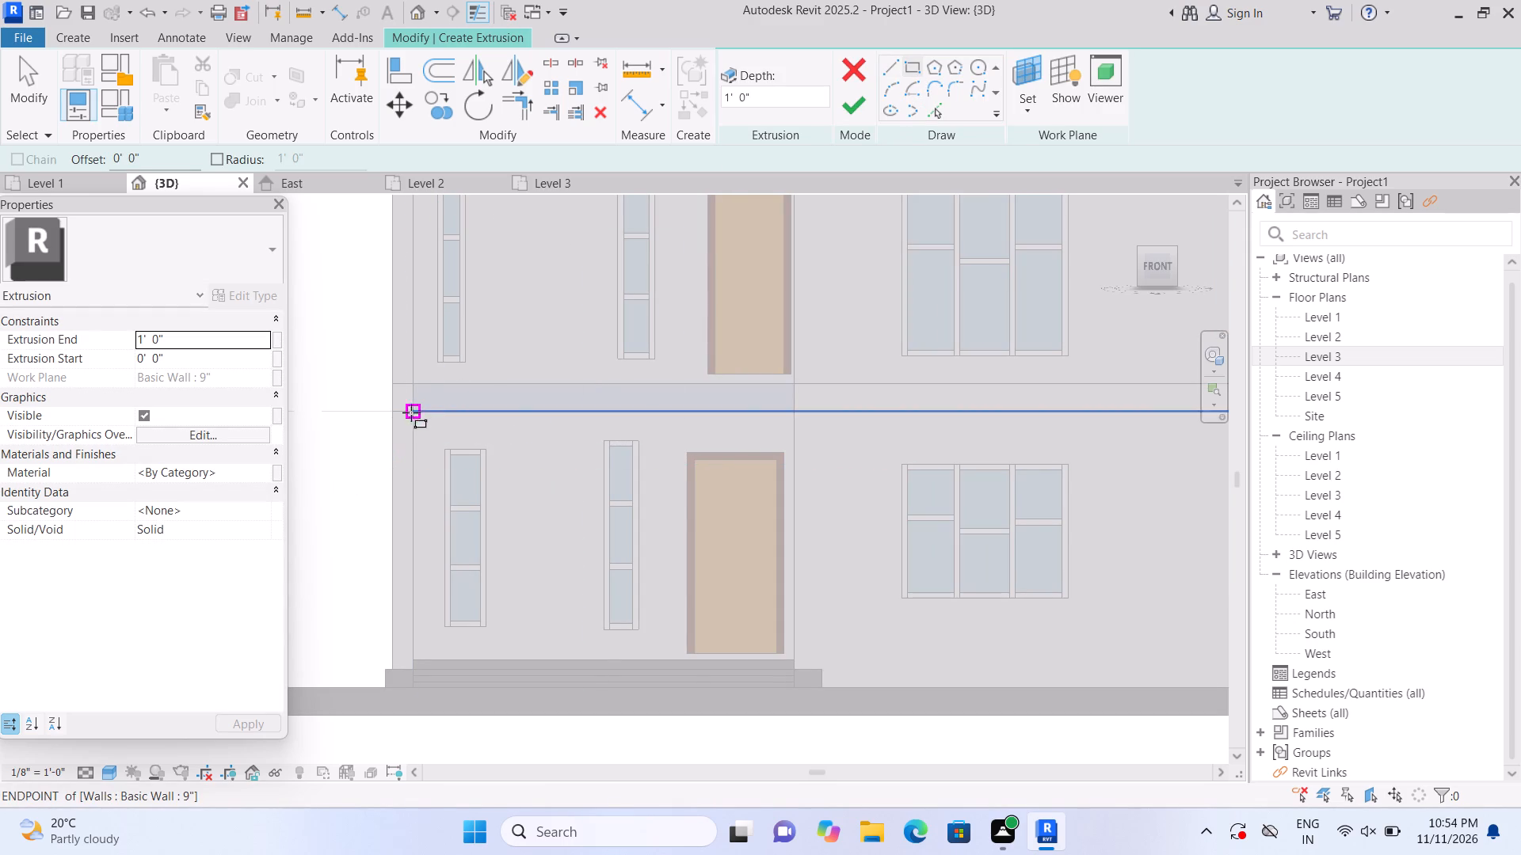
left_click(395, 417)
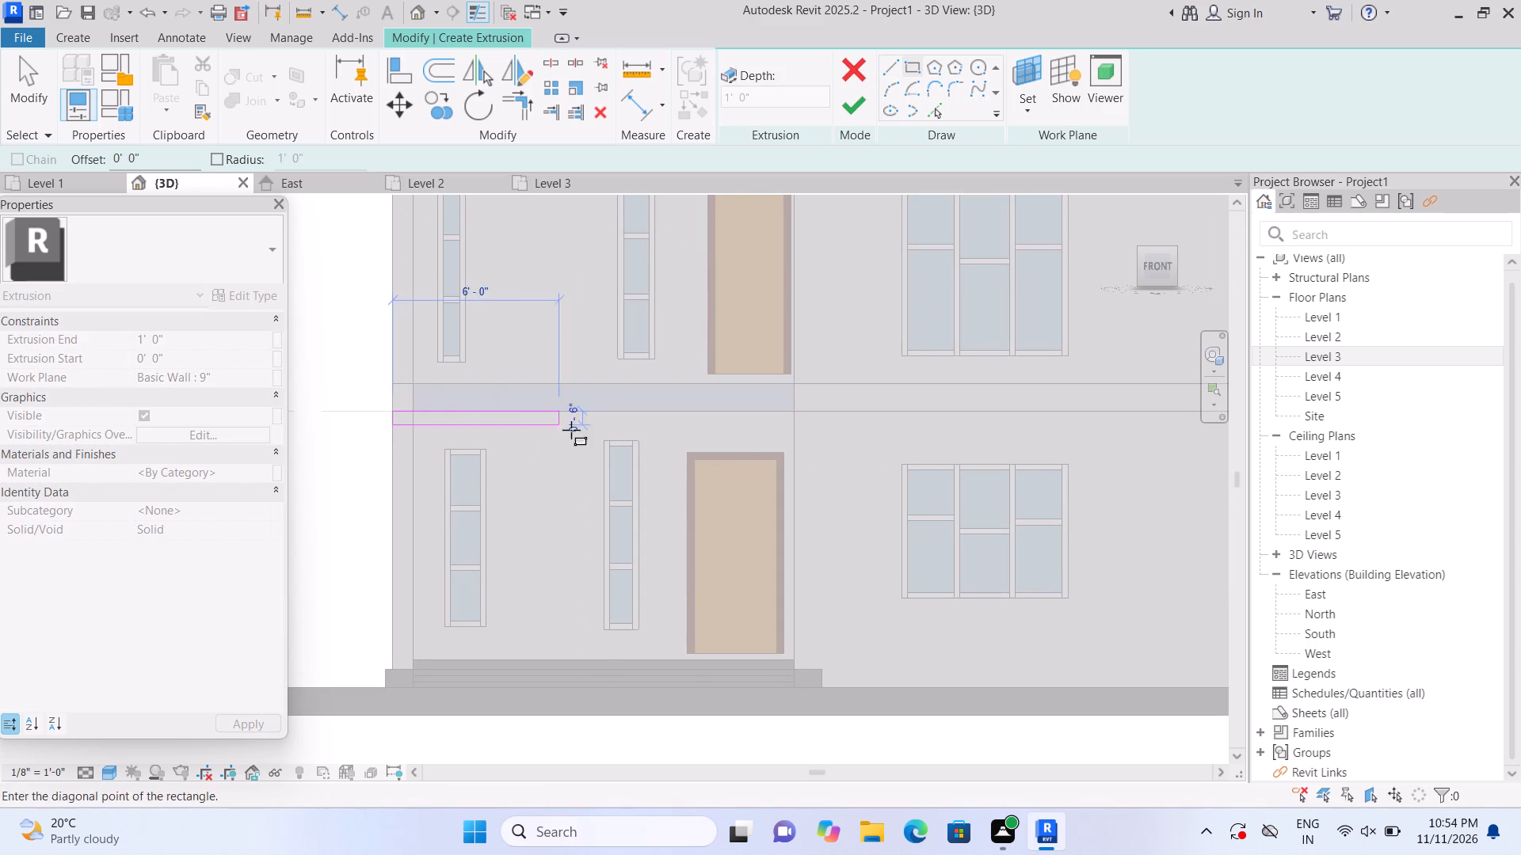
left_click(787, 428)
left_click(863, 102)
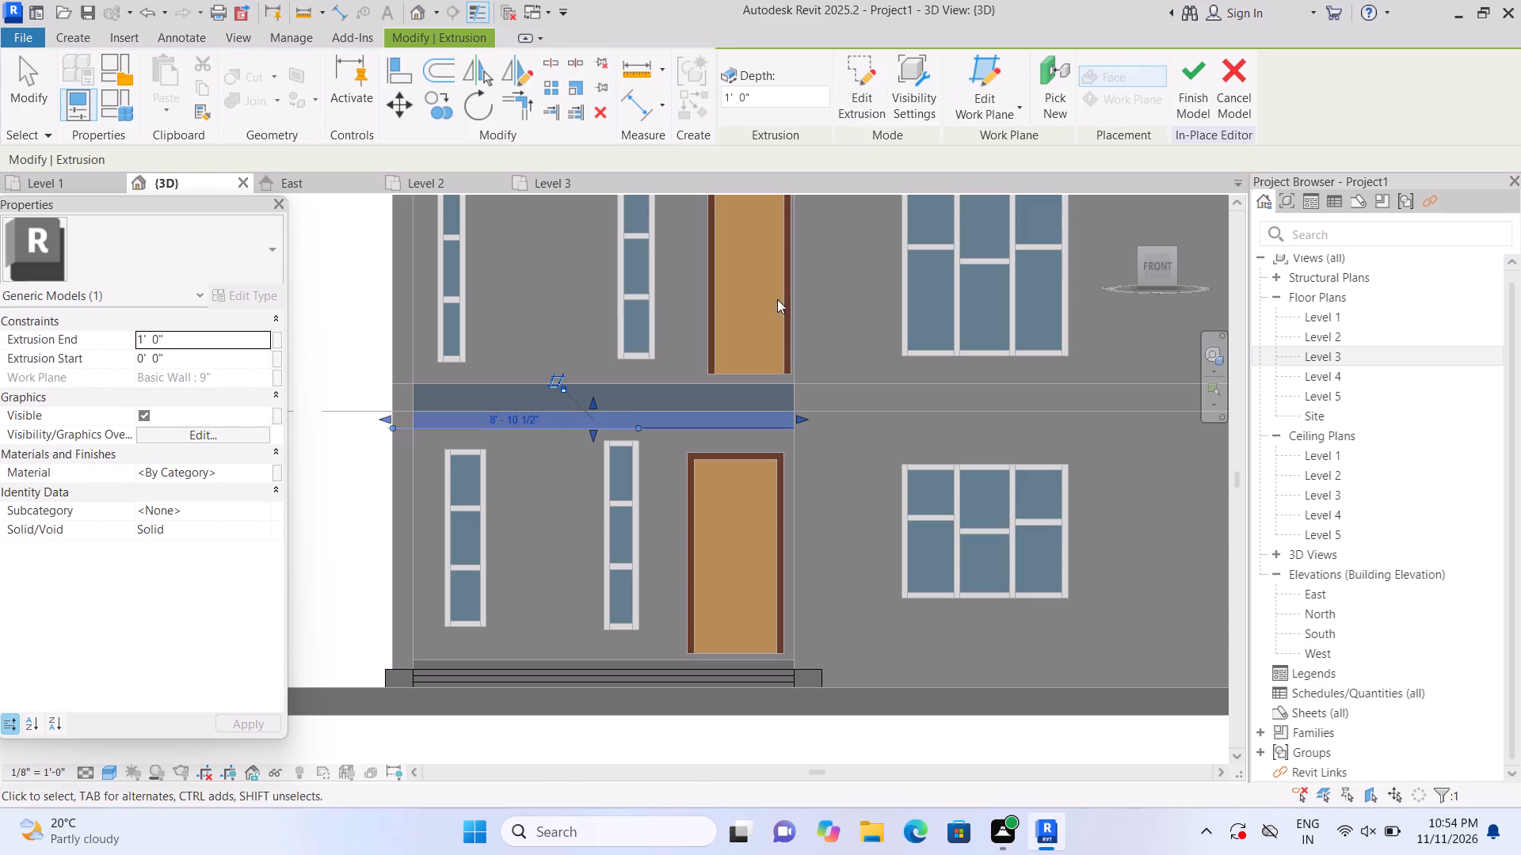
left_click(337, 372)
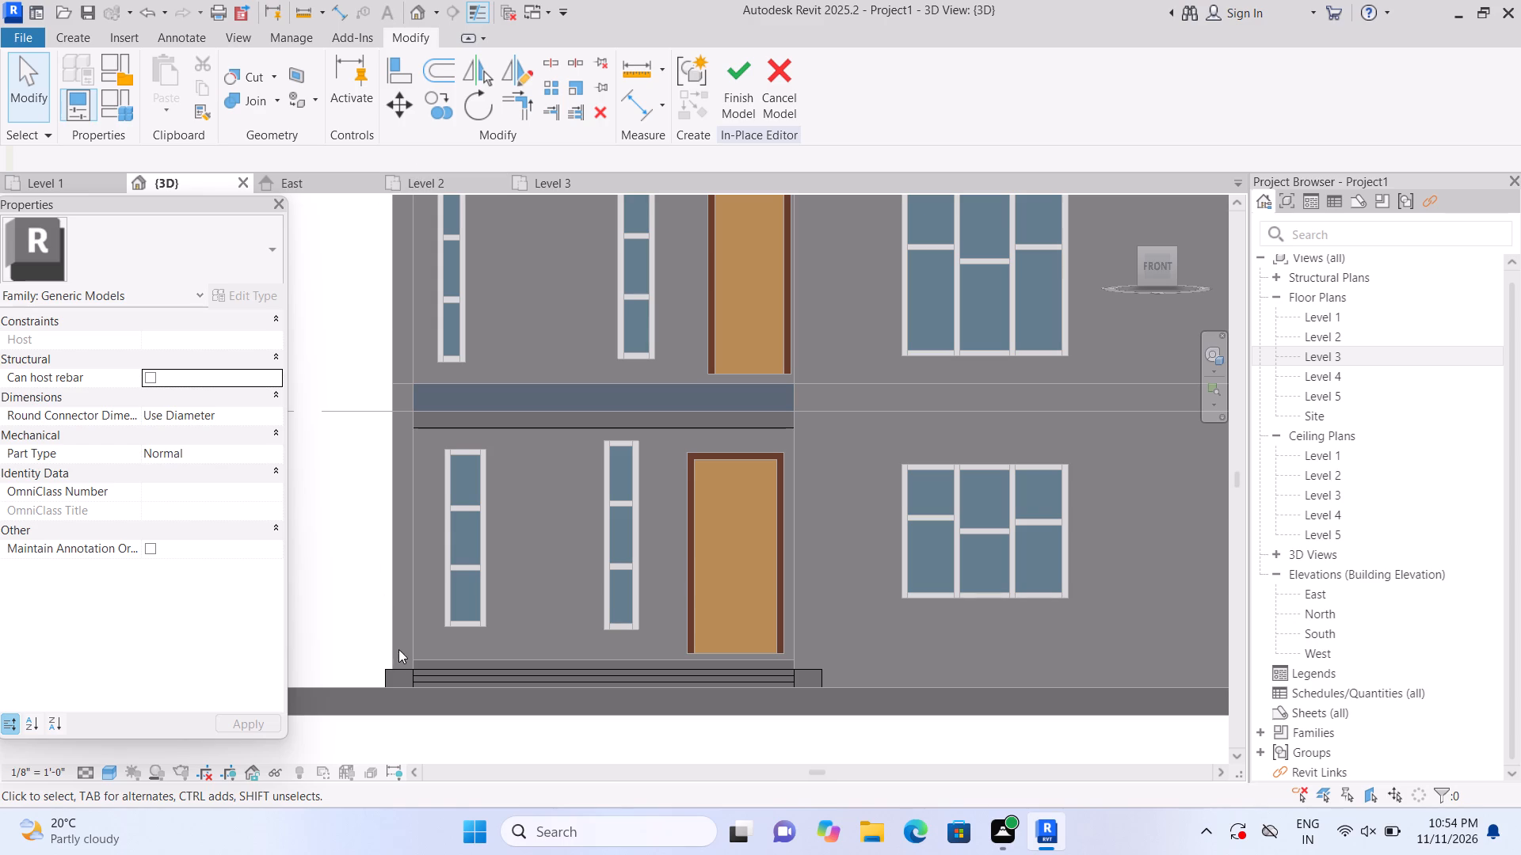
Raise the tops of both side blocks flanking the steps up to the Level 2 line at the porch slab's underside.
left_click(402, 669)
scroll(414, 674, "up", 1)
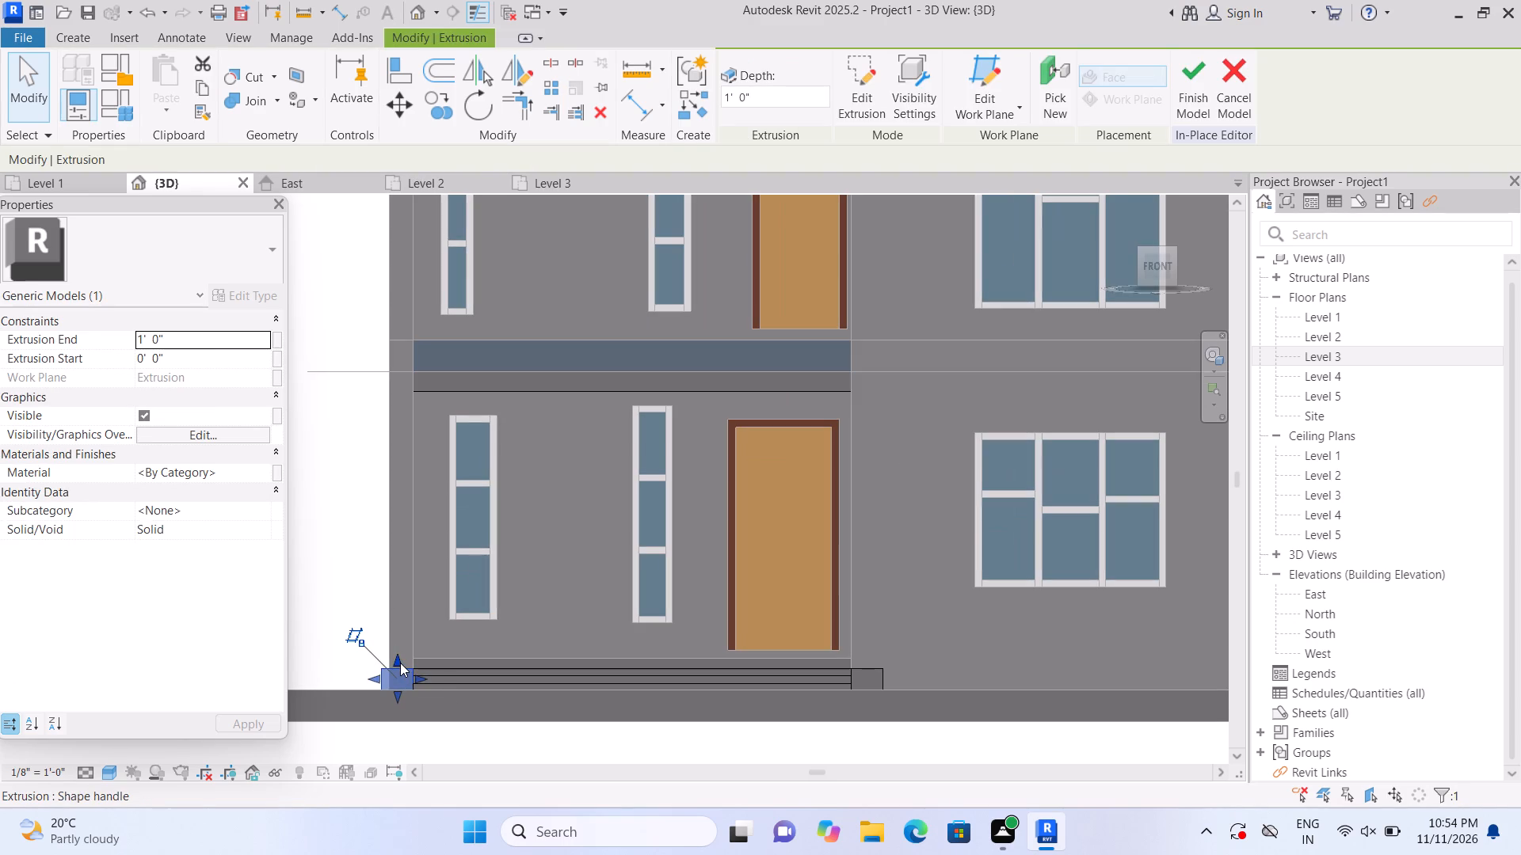
left_click_drag(395, 659, 410, 388)
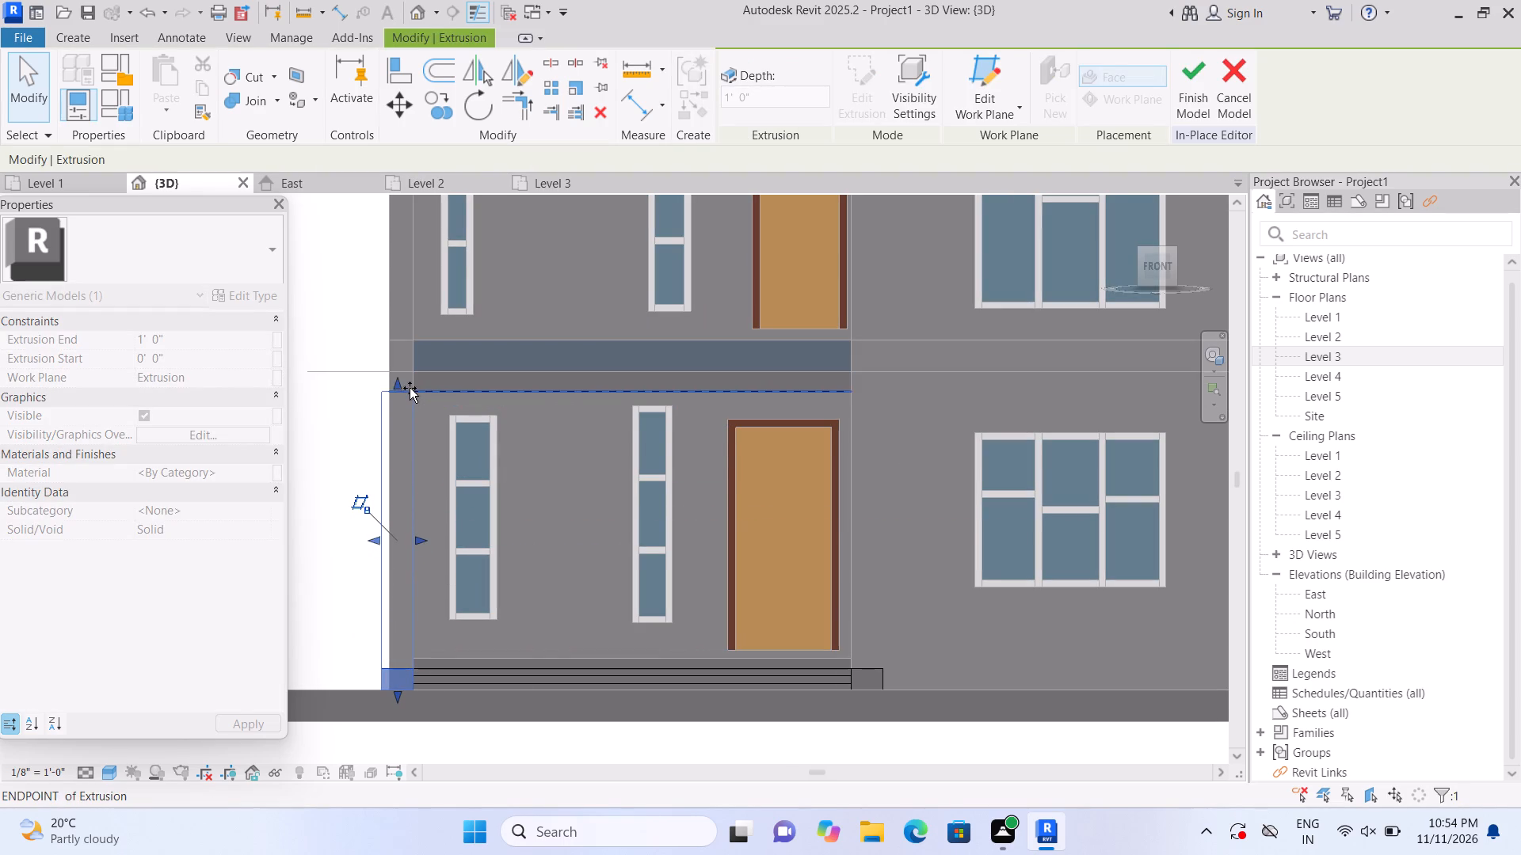
left_click_drag(410, 388, 410, 379)
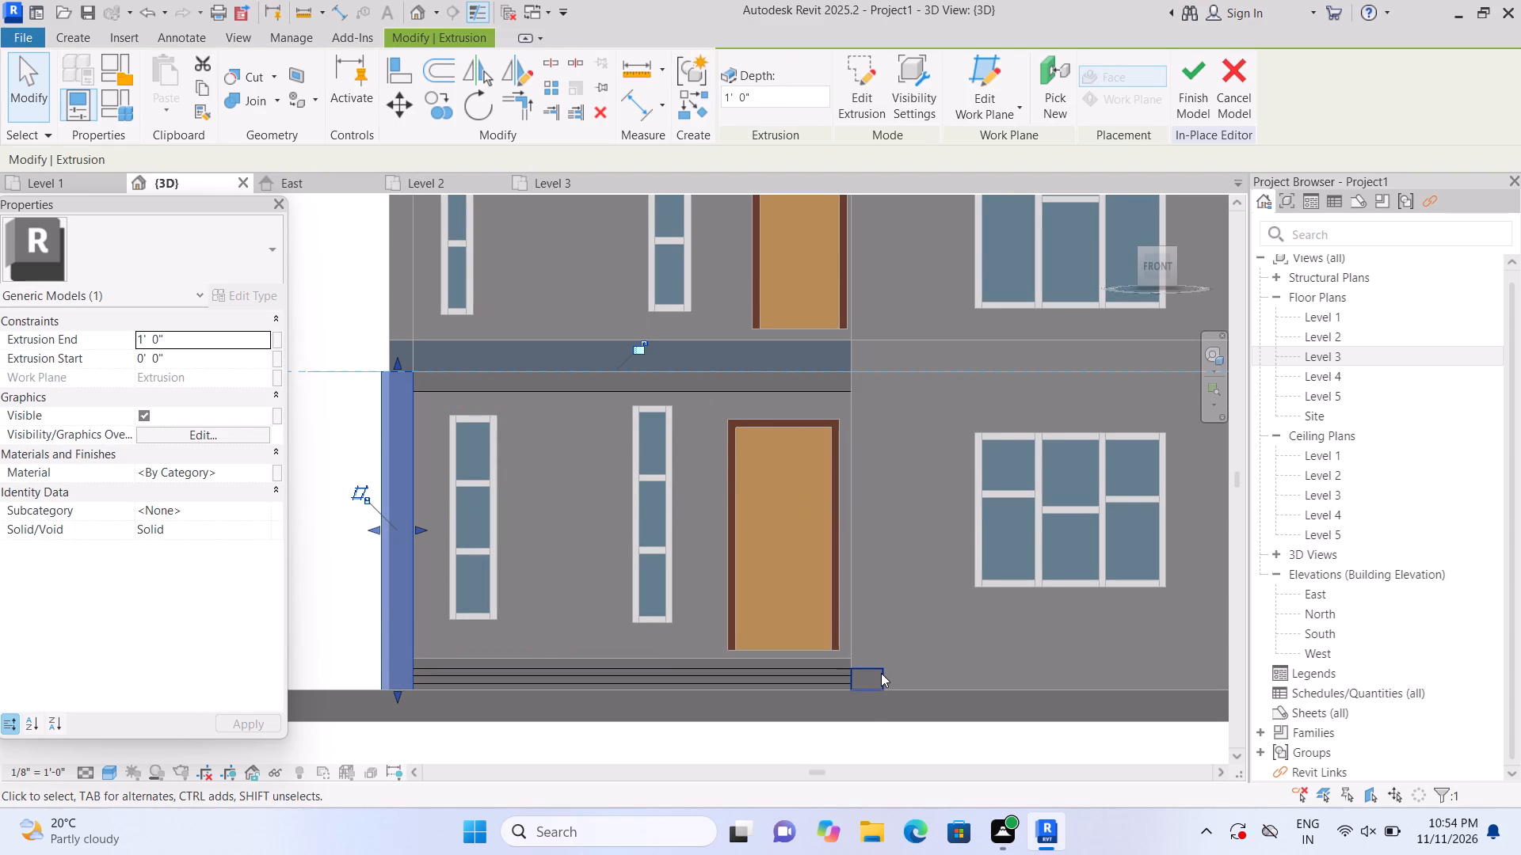
left_click(881, 673)
left_click_drag(867, 652, 844, 387)
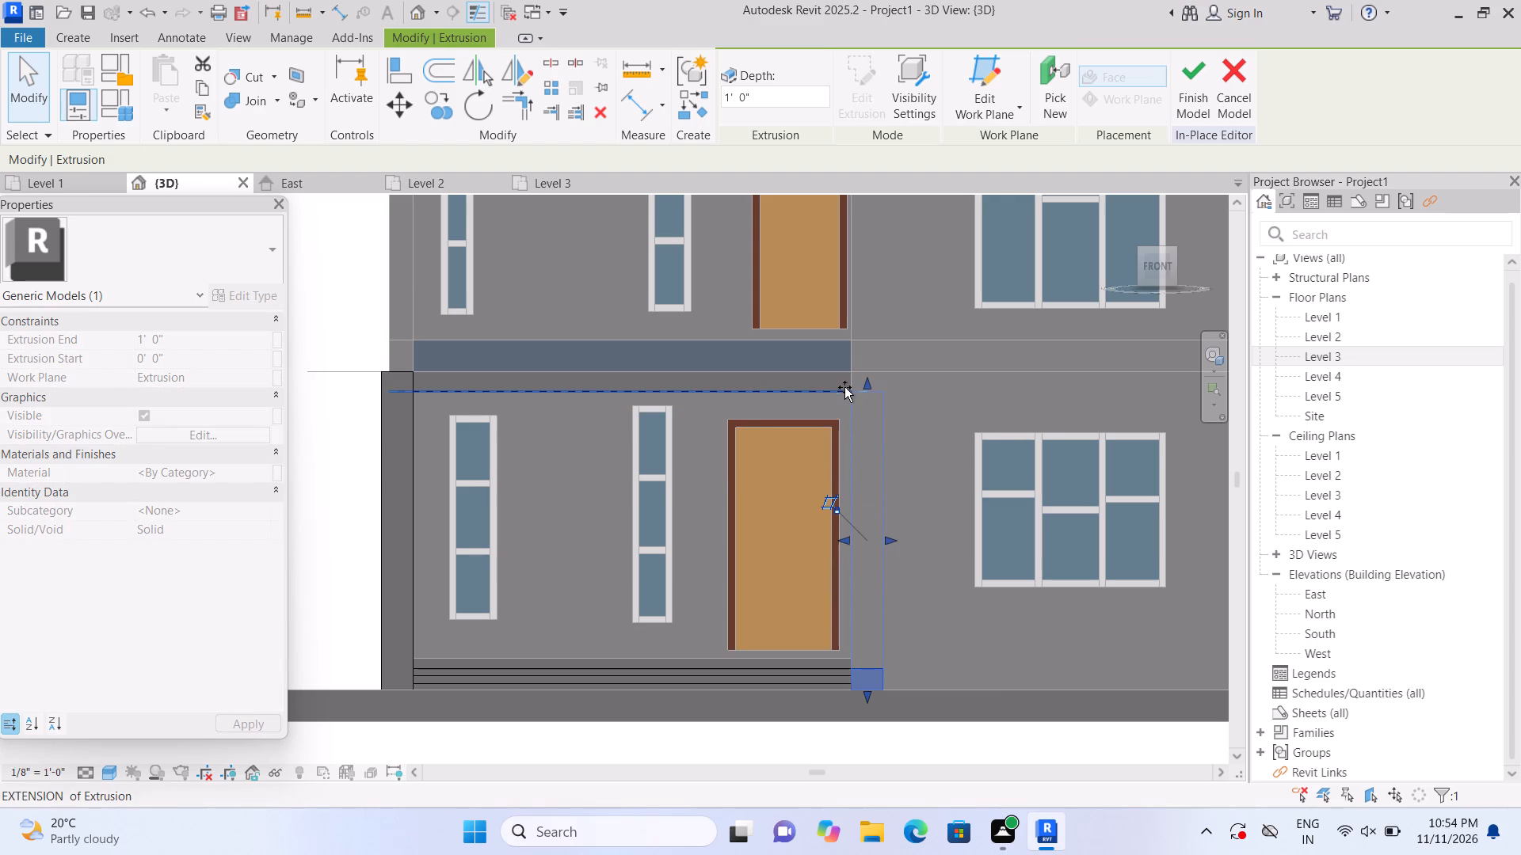
left_click_drag(844, 387, 847, 375)
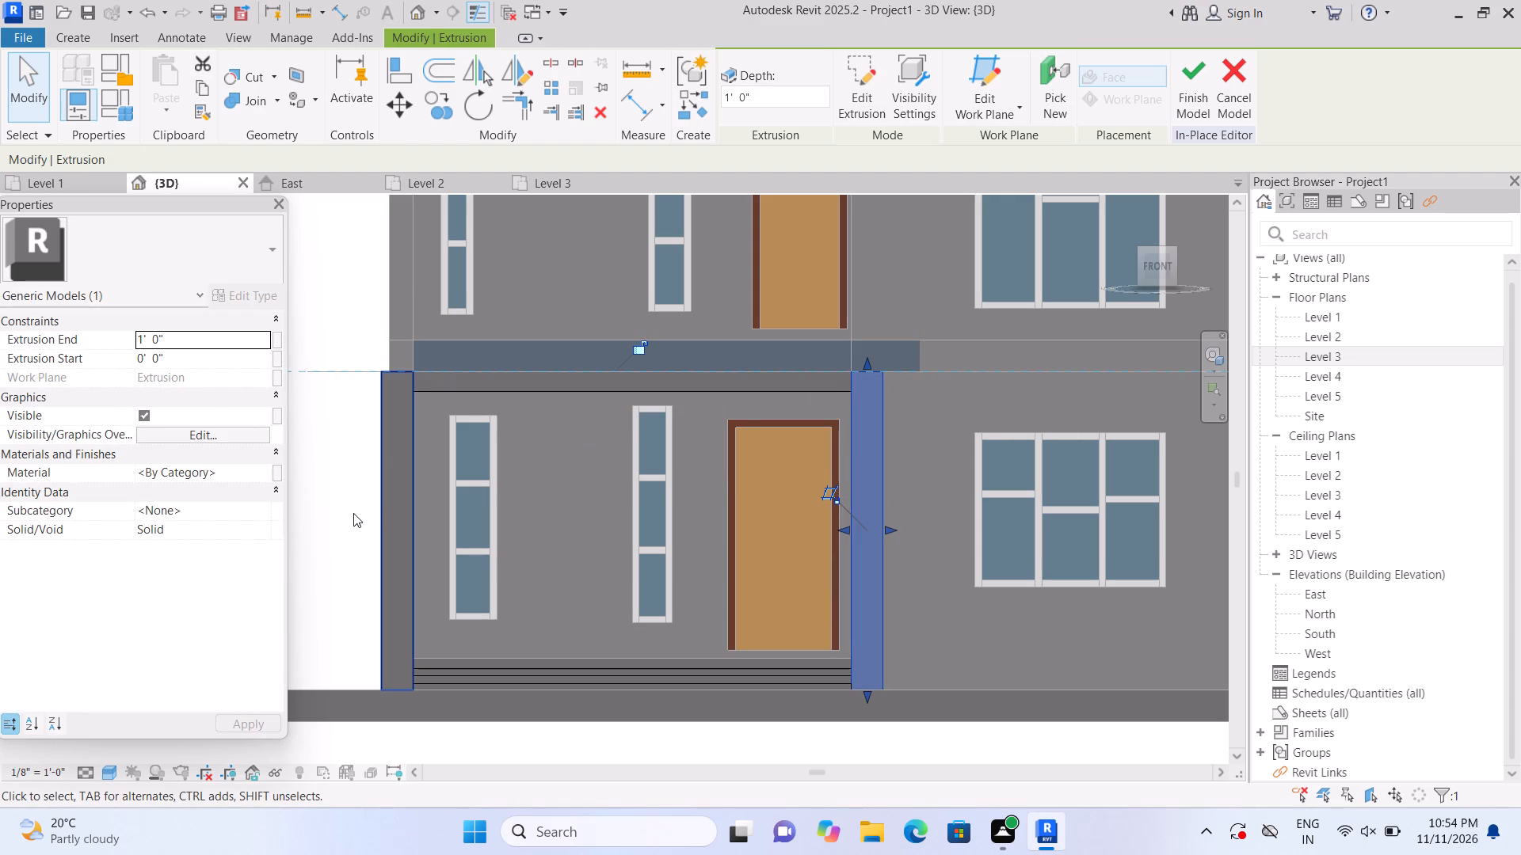
left_click(356, 510)
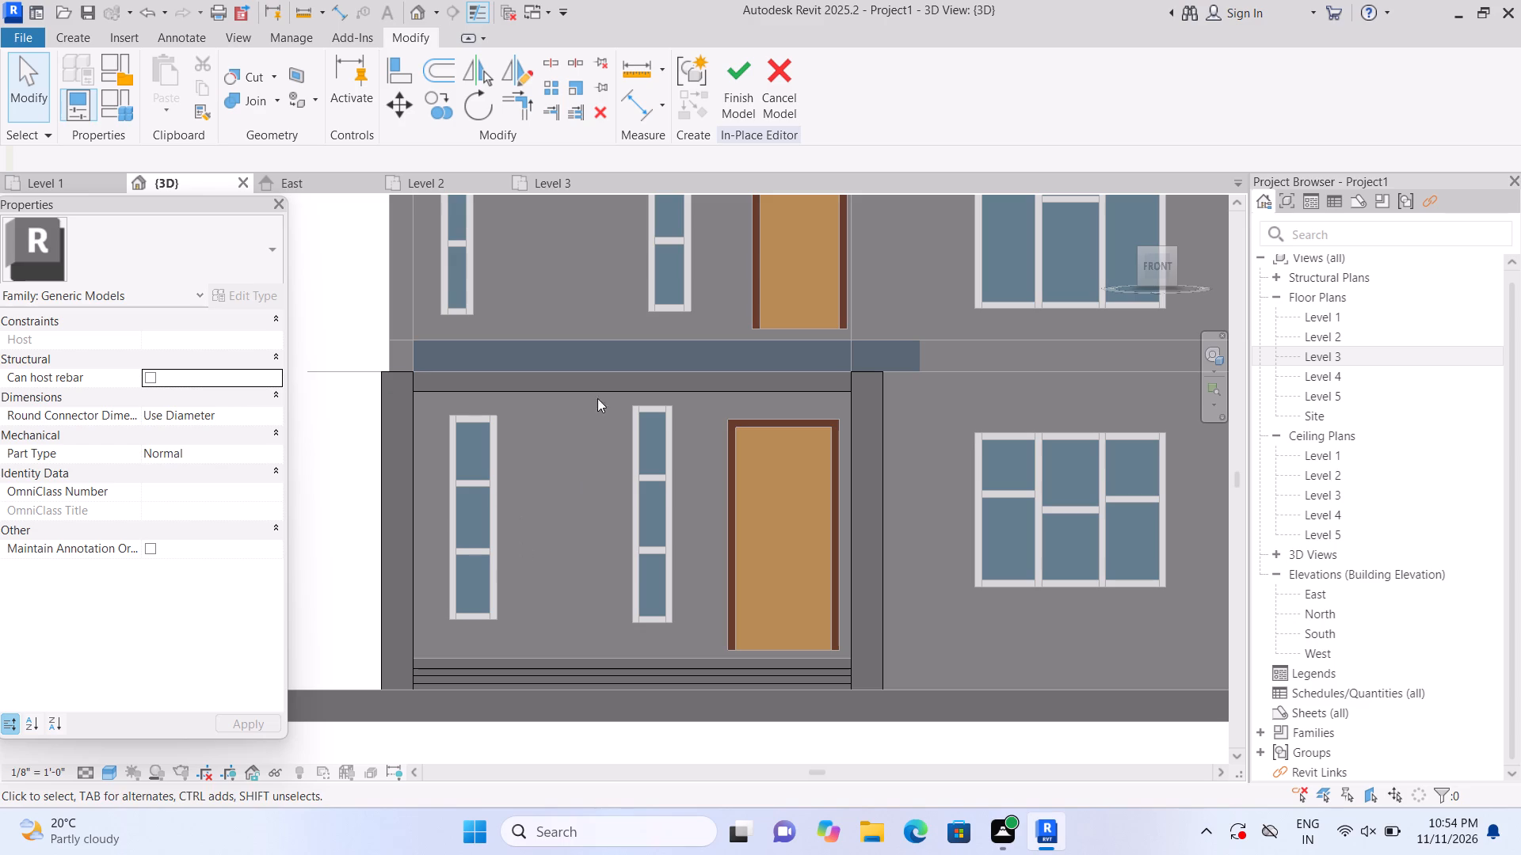
Lower the top of the window-side block to the underside of the band below the Level 2 porch slab.
scroll(363, 440, "up", 1)
left_click(410, 401)
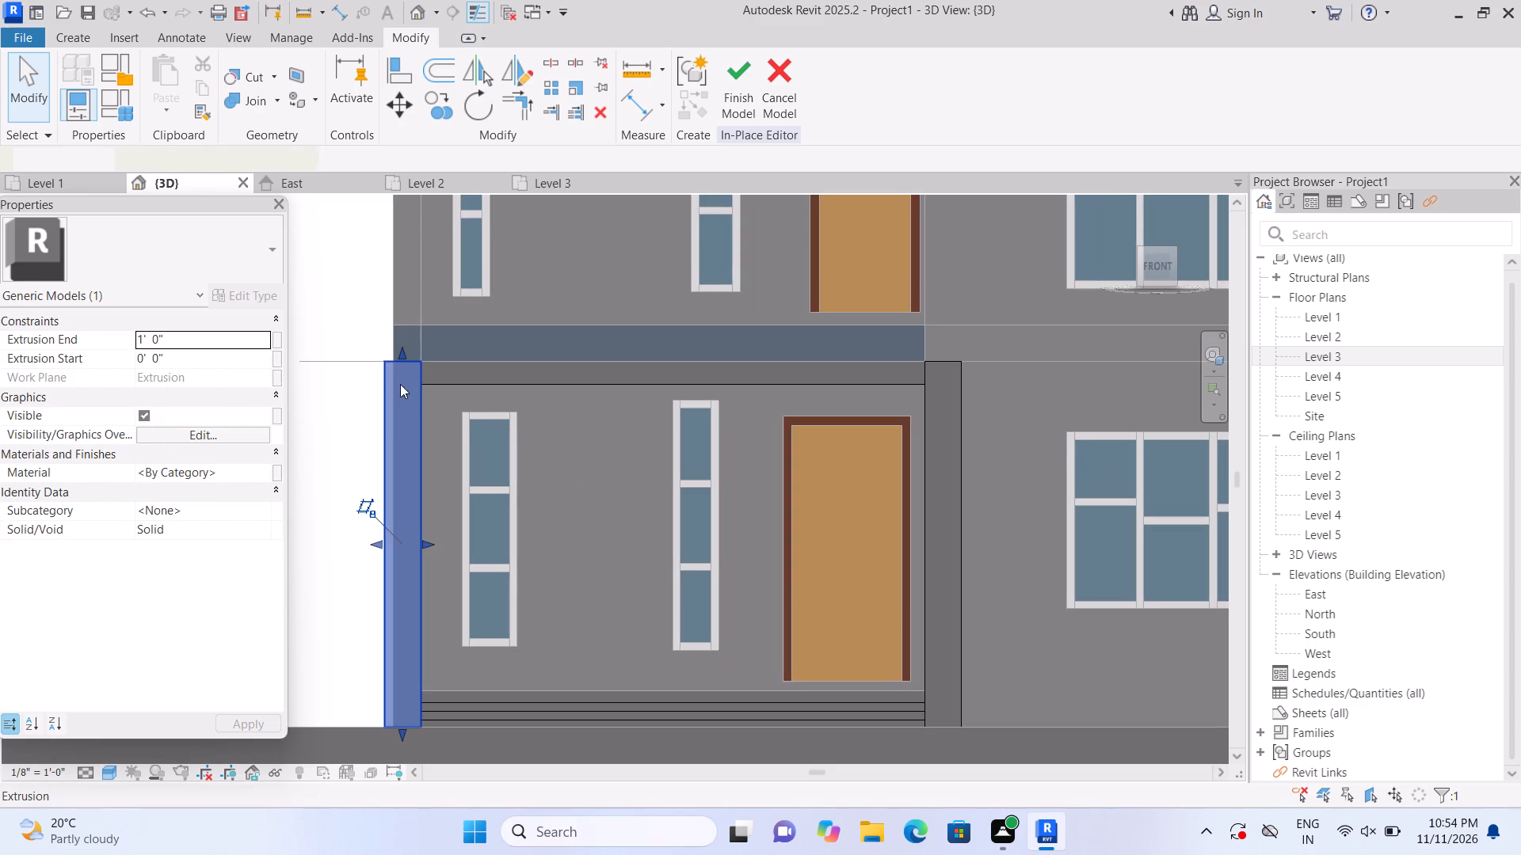
left_click_drag(400, 350, 406, 387)
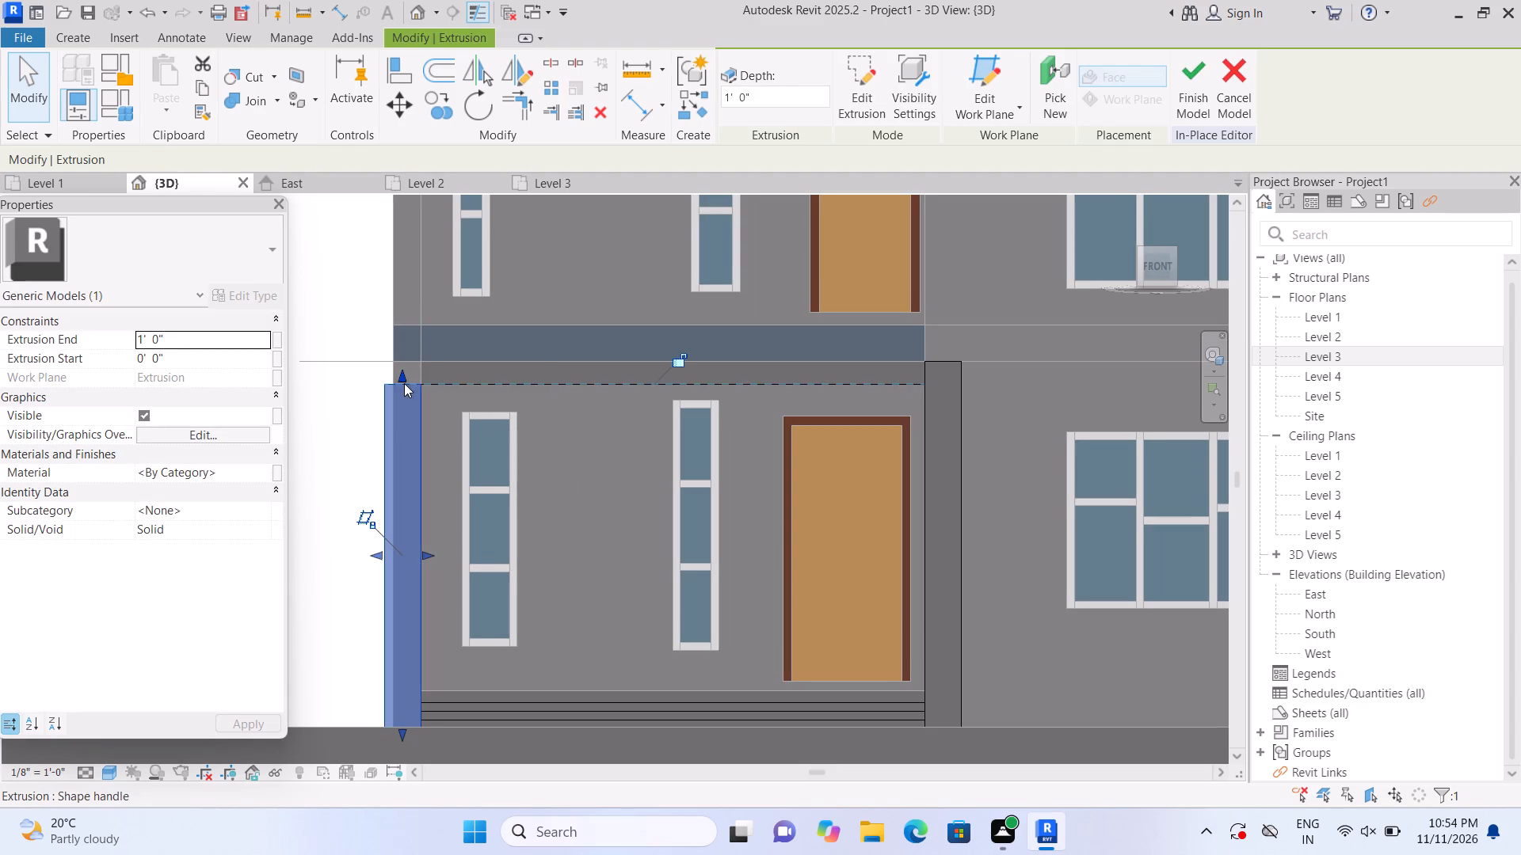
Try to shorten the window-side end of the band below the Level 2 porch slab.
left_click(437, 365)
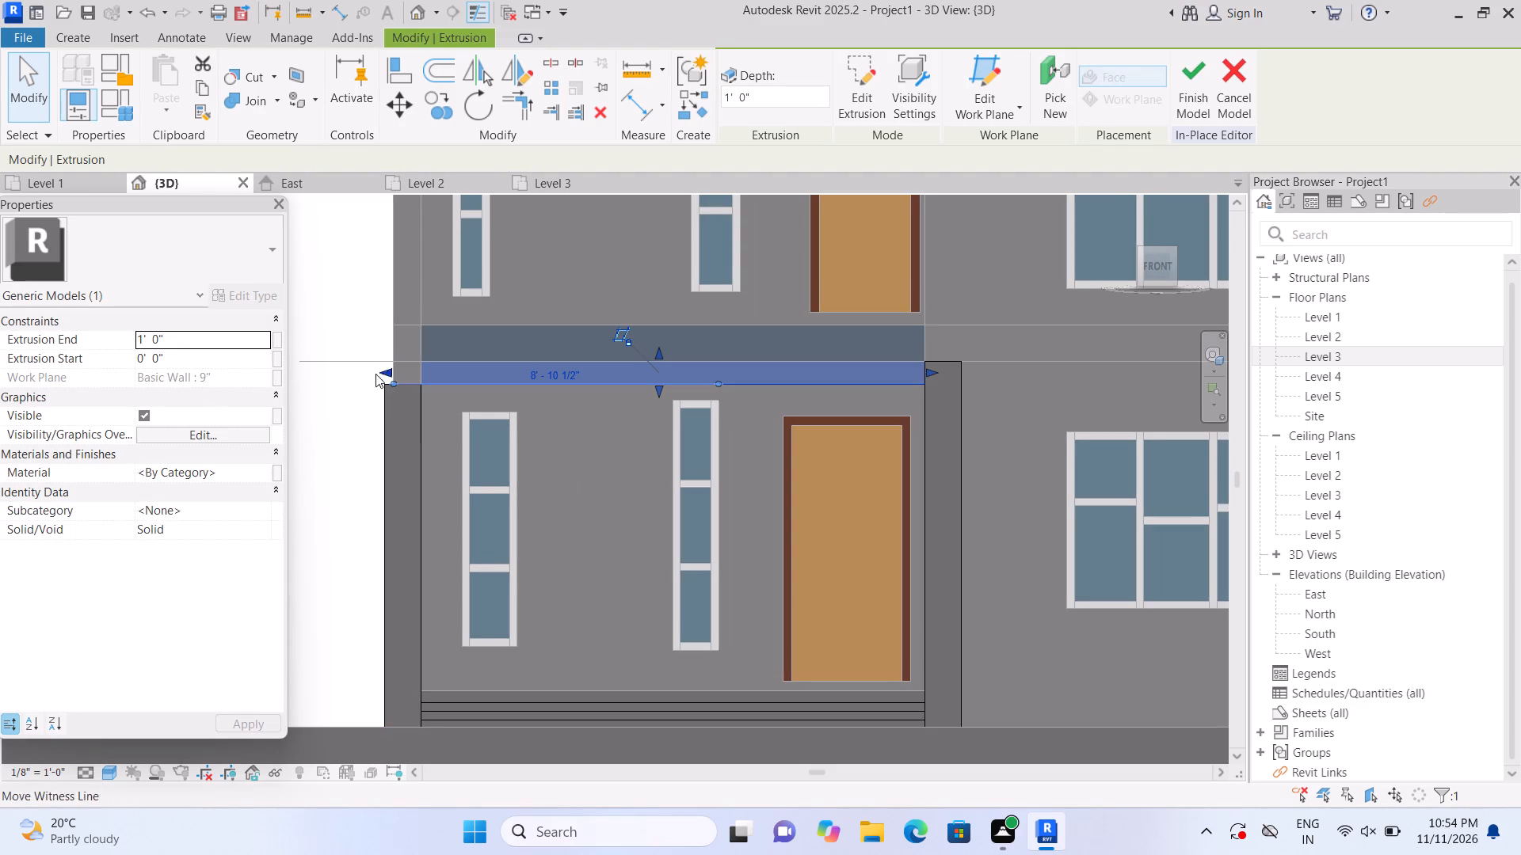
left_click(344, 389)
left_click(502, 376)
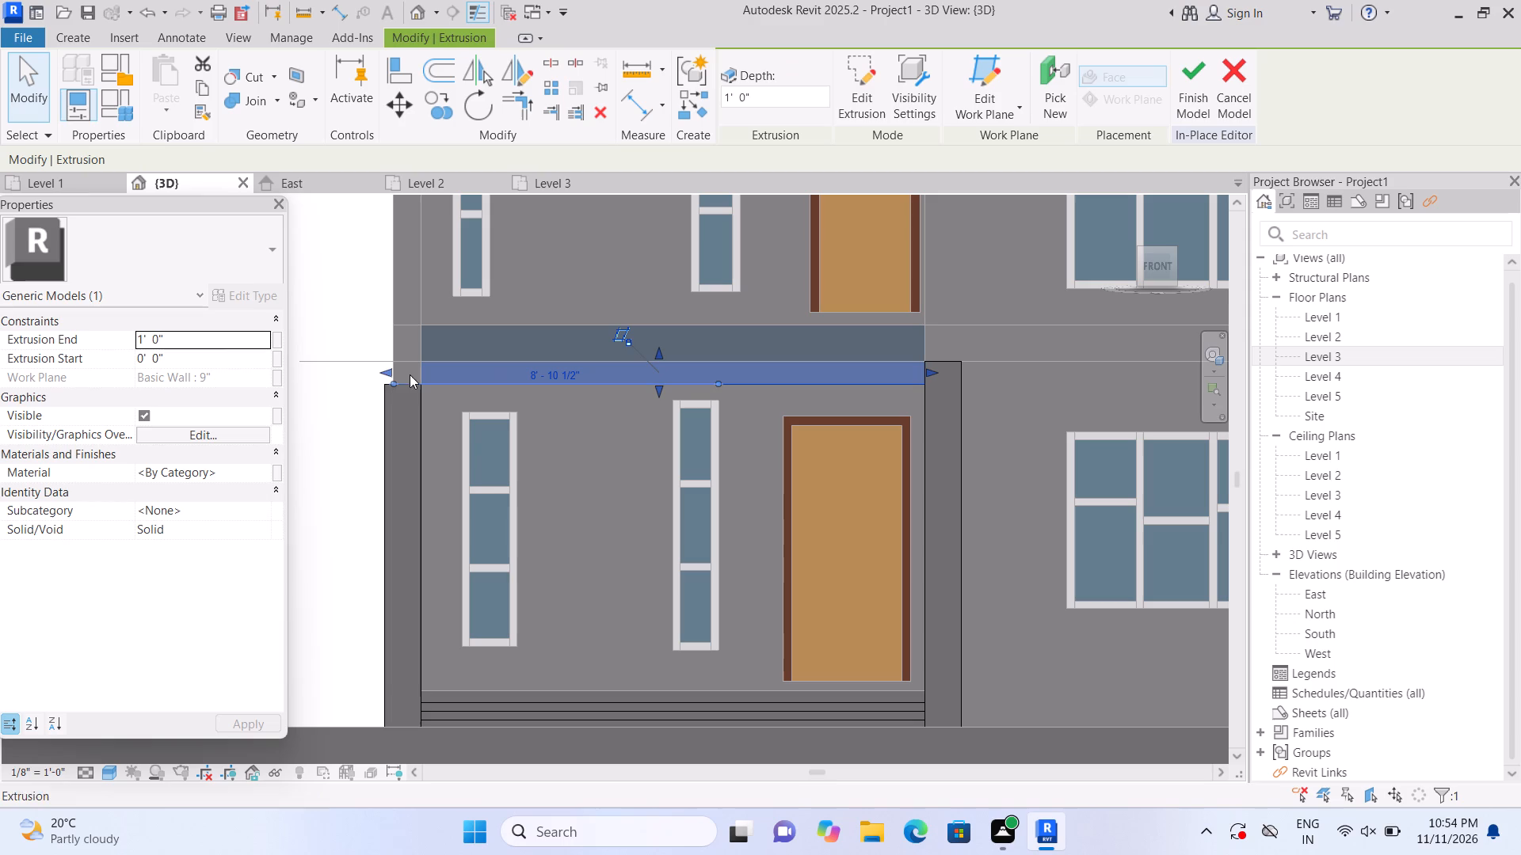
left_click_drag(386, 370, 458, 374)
Lower the top of the door-side block to the underside of the band below the Level 2 porch slab.
left_click(943, 405)
left_click_drag(943, 347, 950, 367)
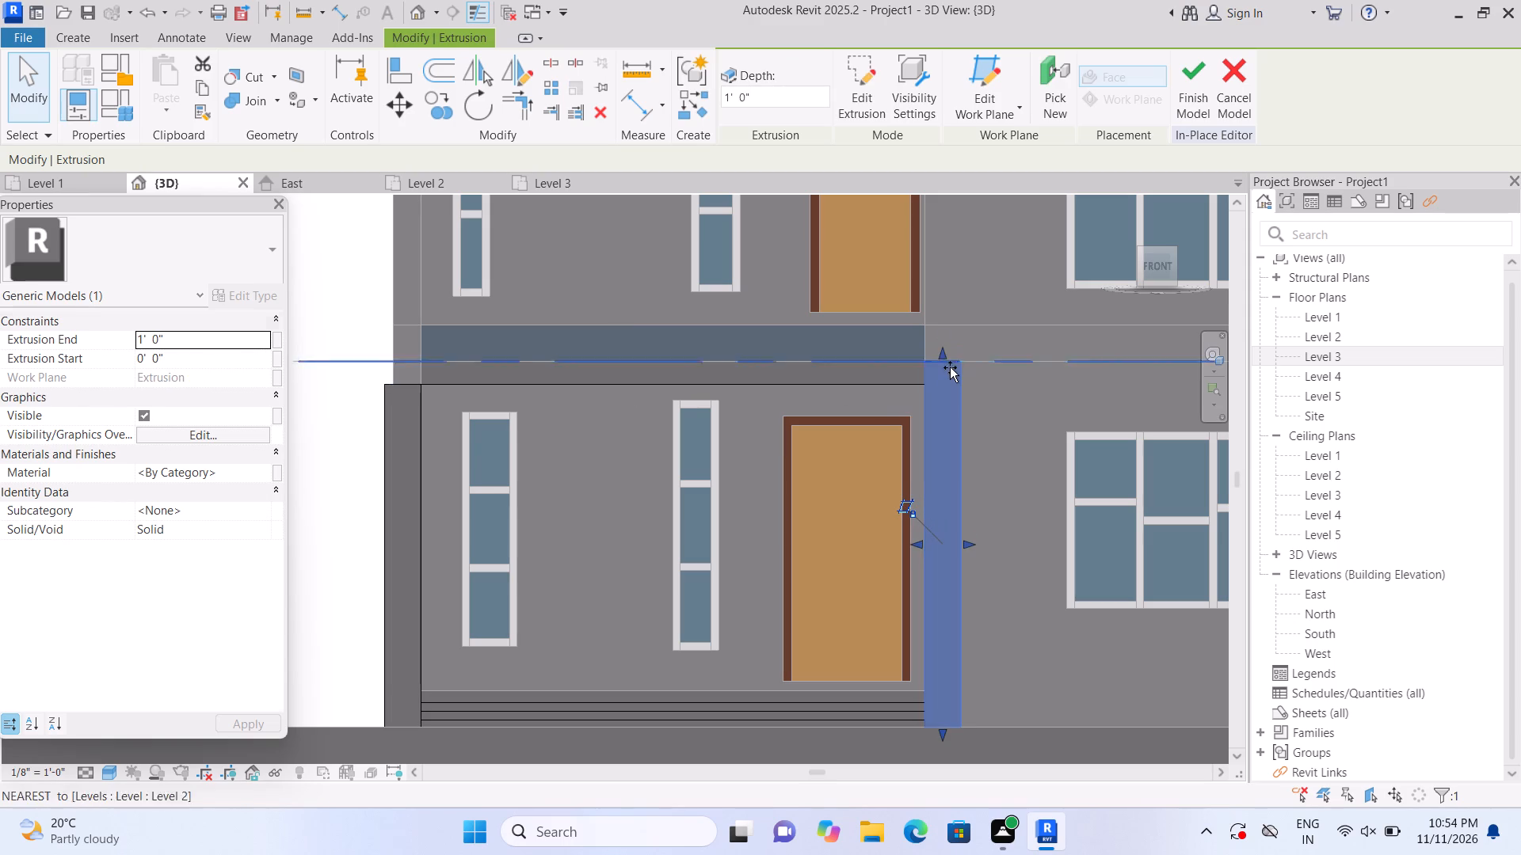
left_click_drag(950, 367, 951, 386)
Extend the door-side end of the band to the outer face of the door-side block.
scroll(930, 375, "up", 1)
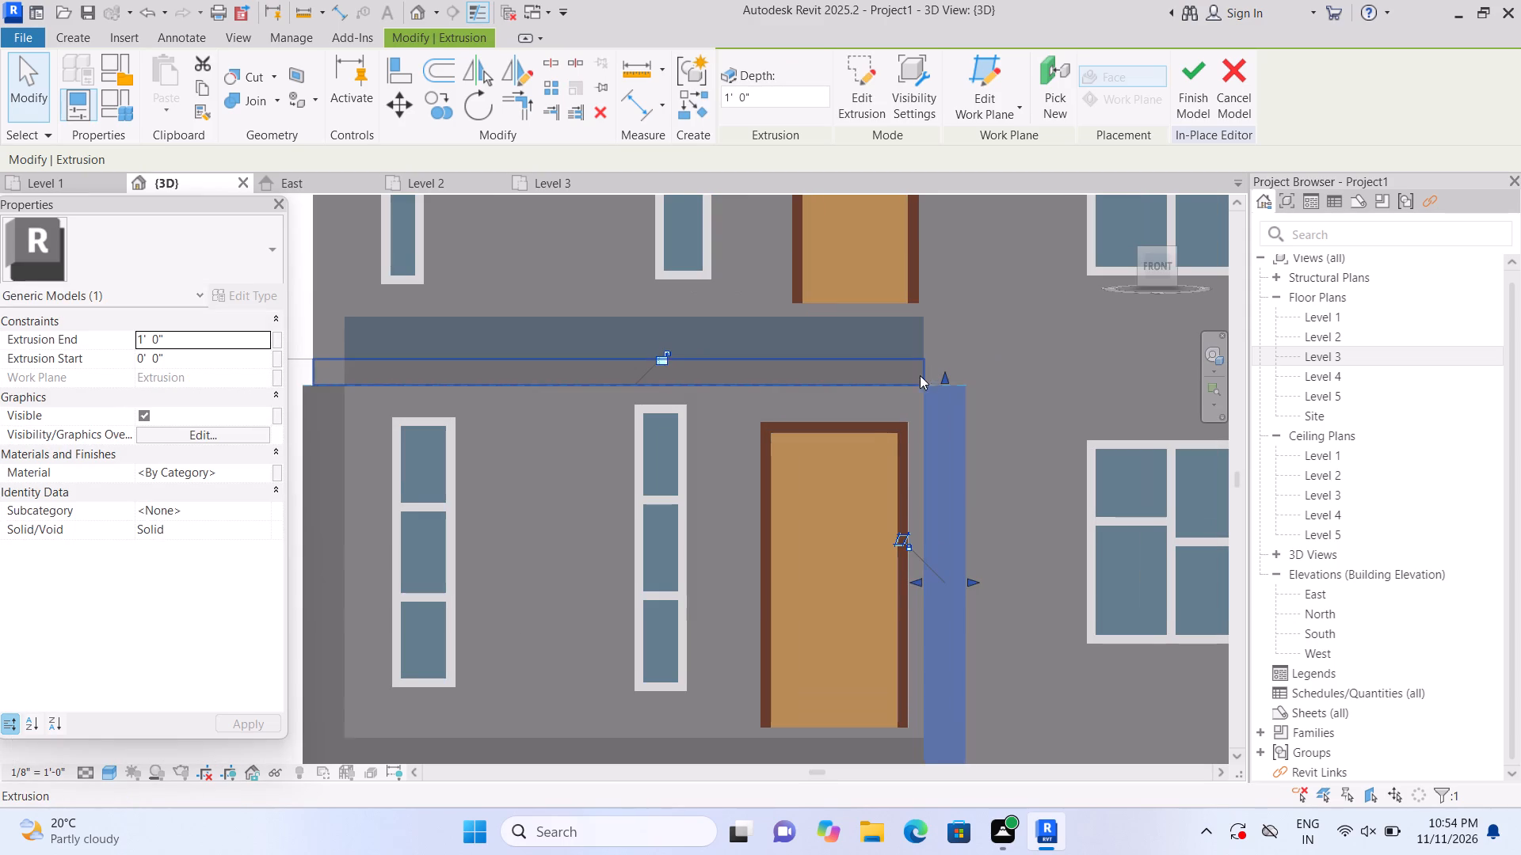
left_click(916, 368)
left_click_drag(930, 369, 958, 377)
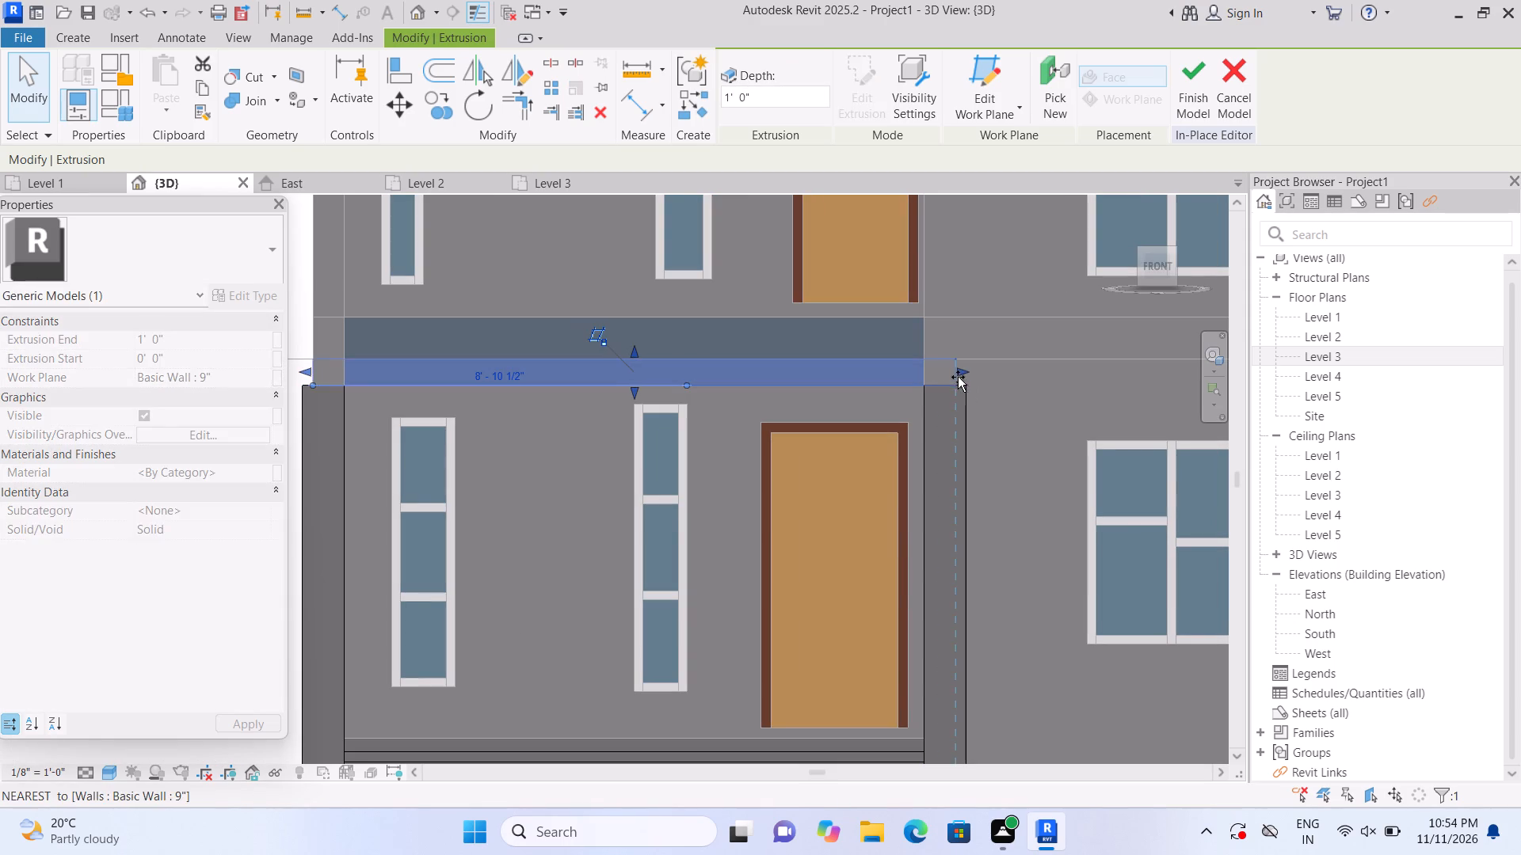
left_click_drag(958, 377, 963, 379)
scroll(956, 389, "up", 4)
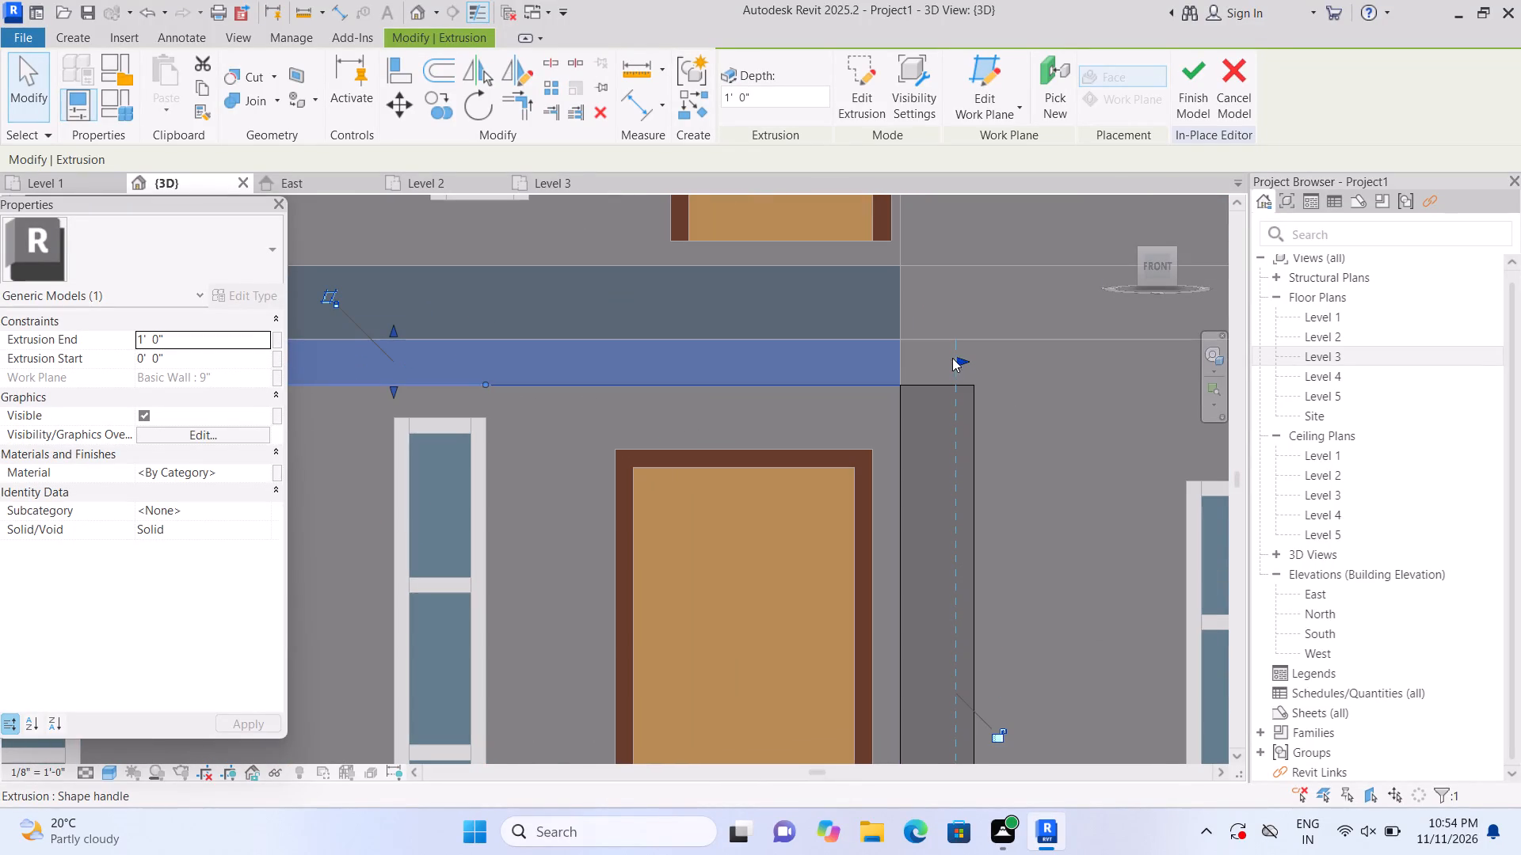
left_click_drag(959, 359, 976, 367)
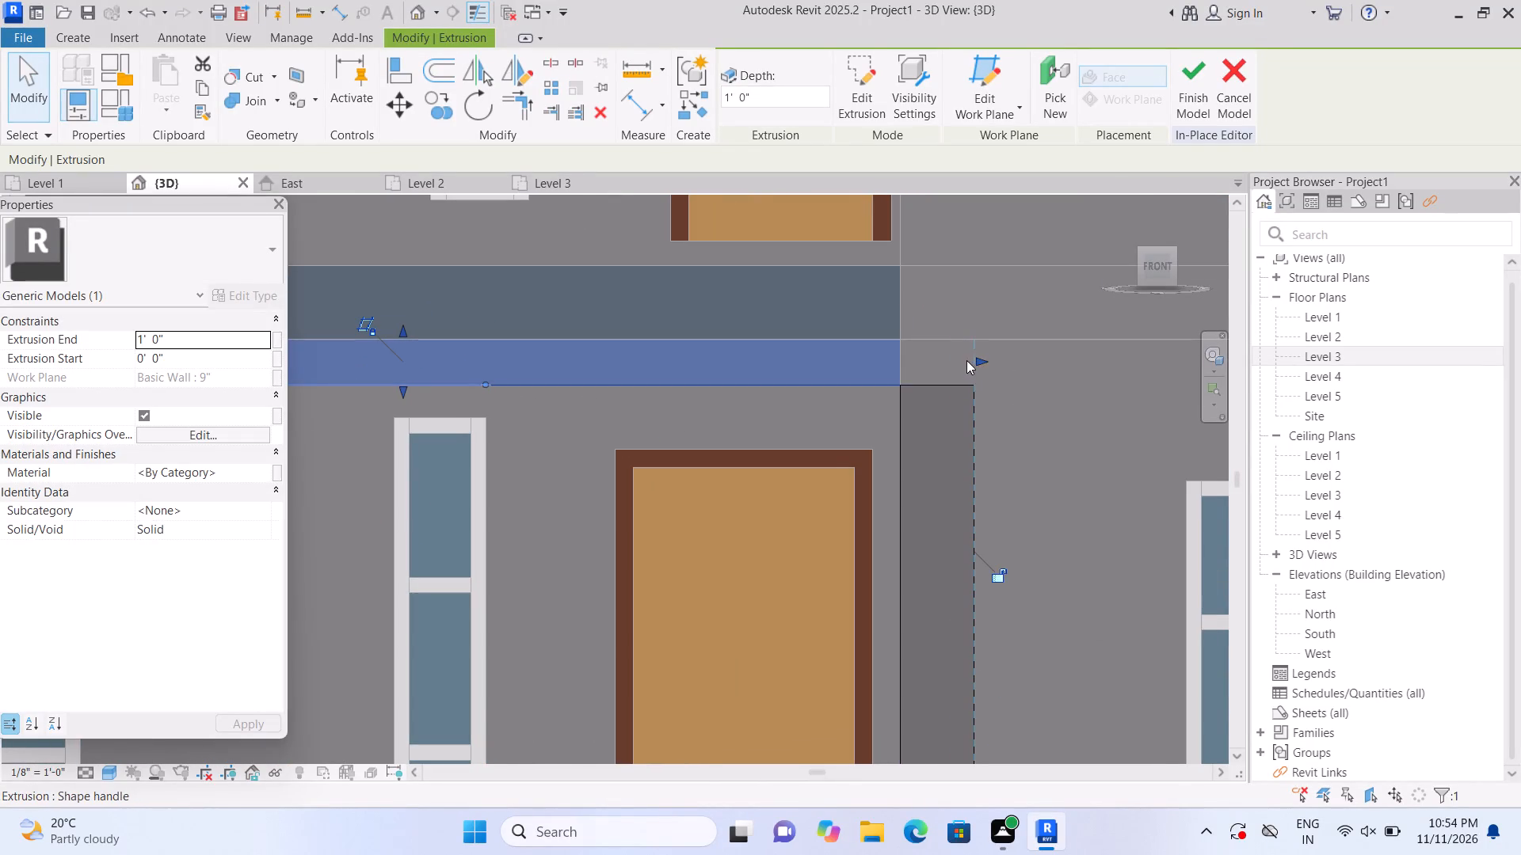
Delete the band below the Level 2 porch slab.
scroll(964, 363, "down", 2)
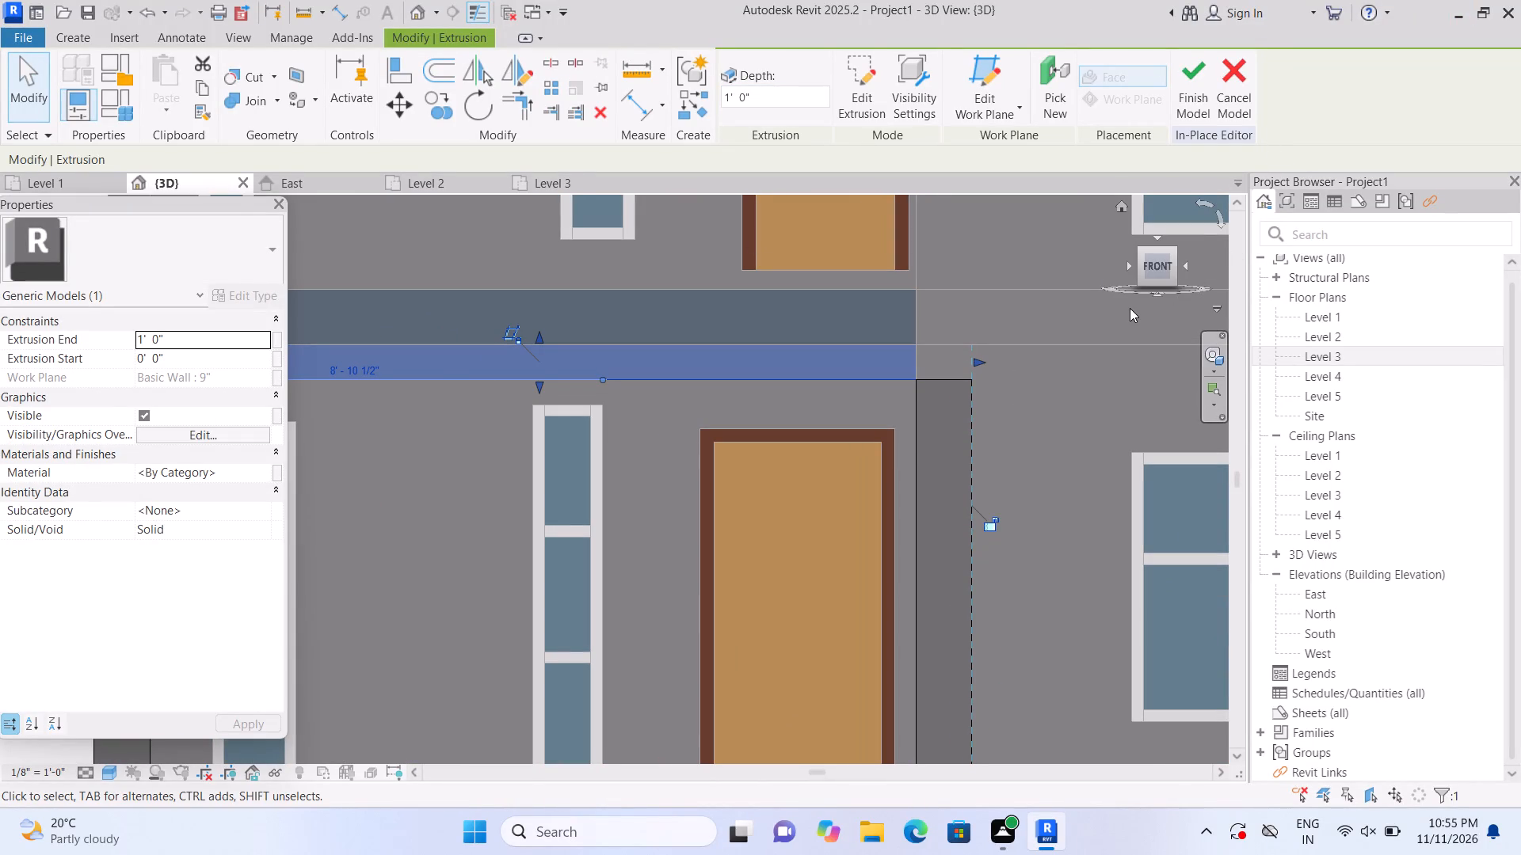
key("Delete")
Extrude a 14'-6" by about 7 1/2" rectangle 1'-0" deep directly below the Level 2 porch slab, using the slab's front face as work plane.
scroll(1150, 292, "down", 4)
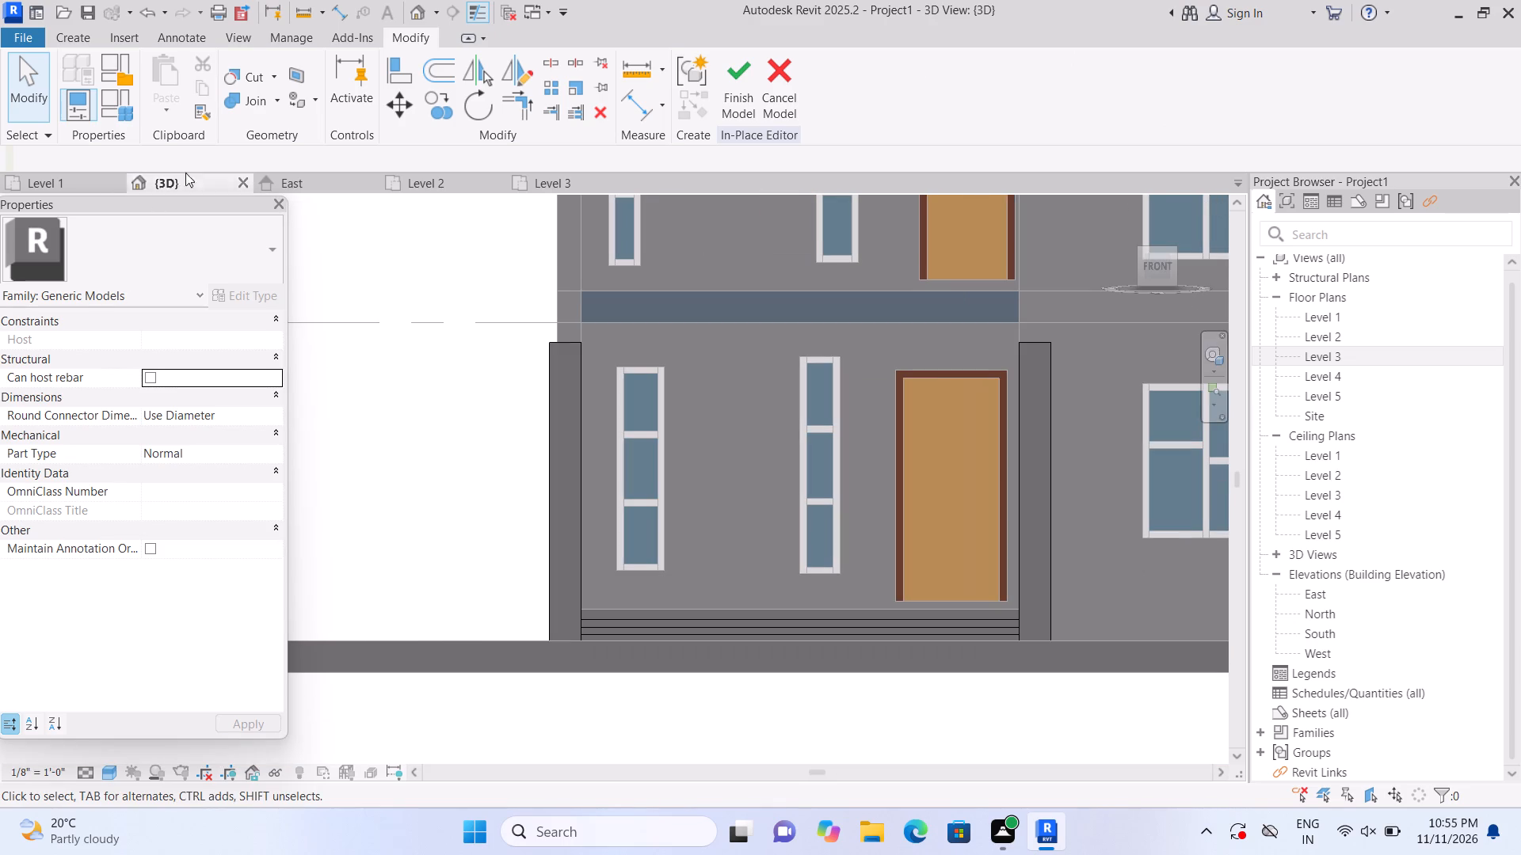
left_click(80, 32)
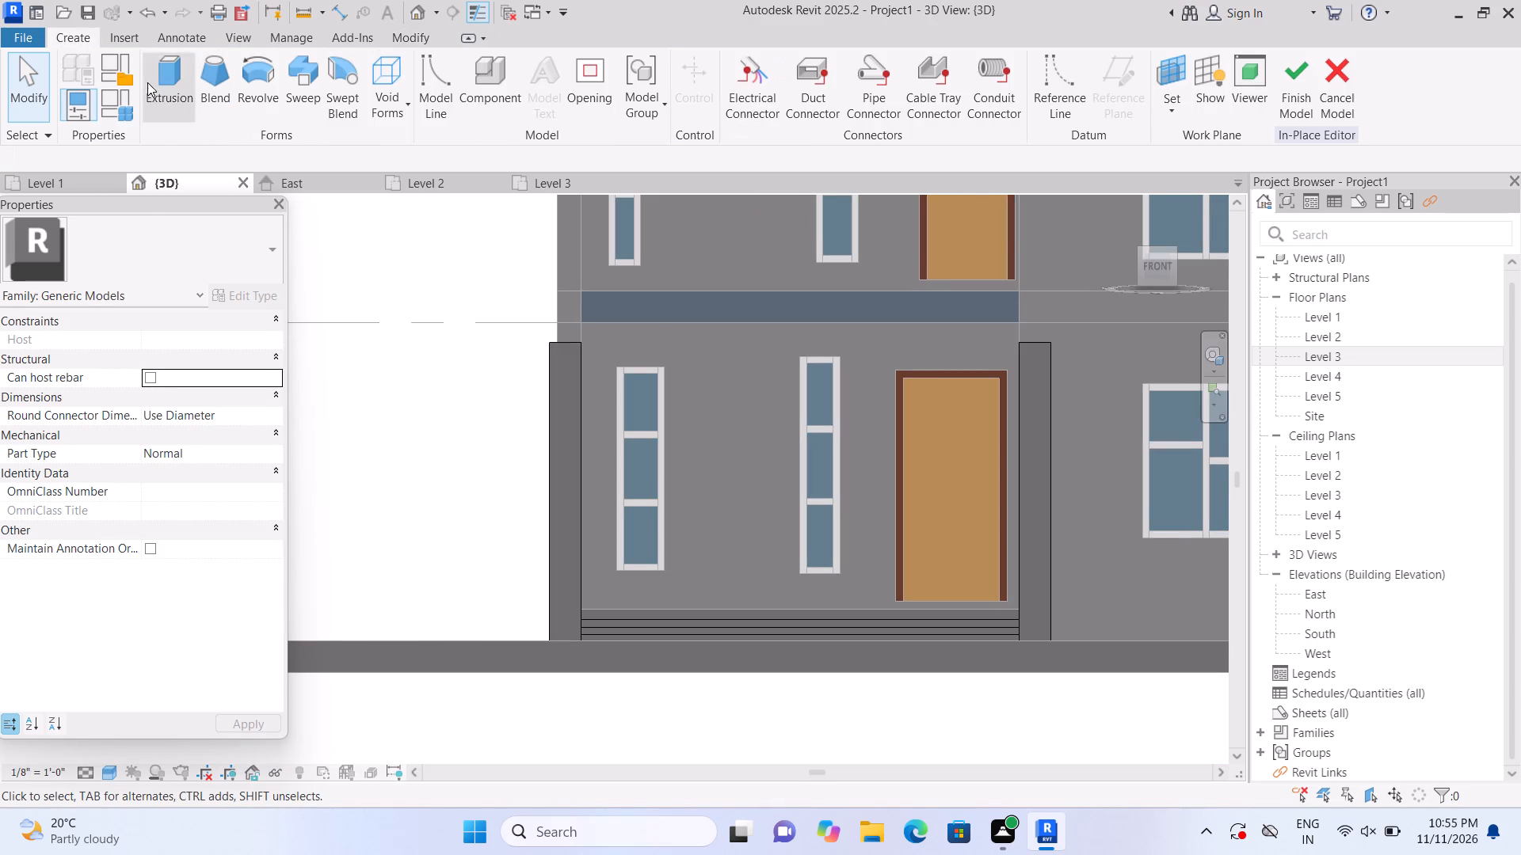
left_click(149, 83)
left_click(1040, 107)
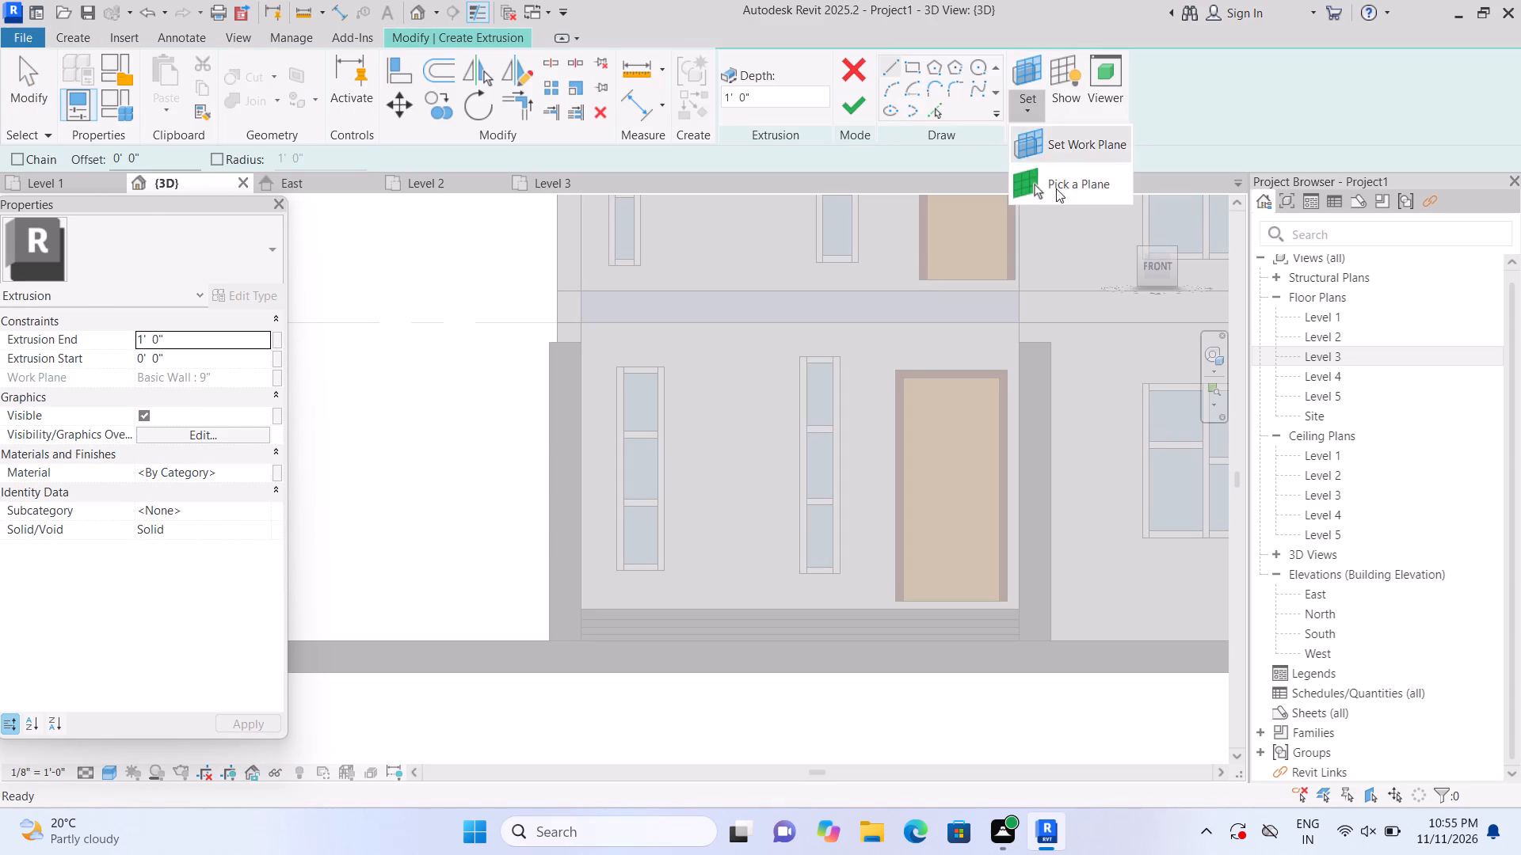
left_click(1058, 183)
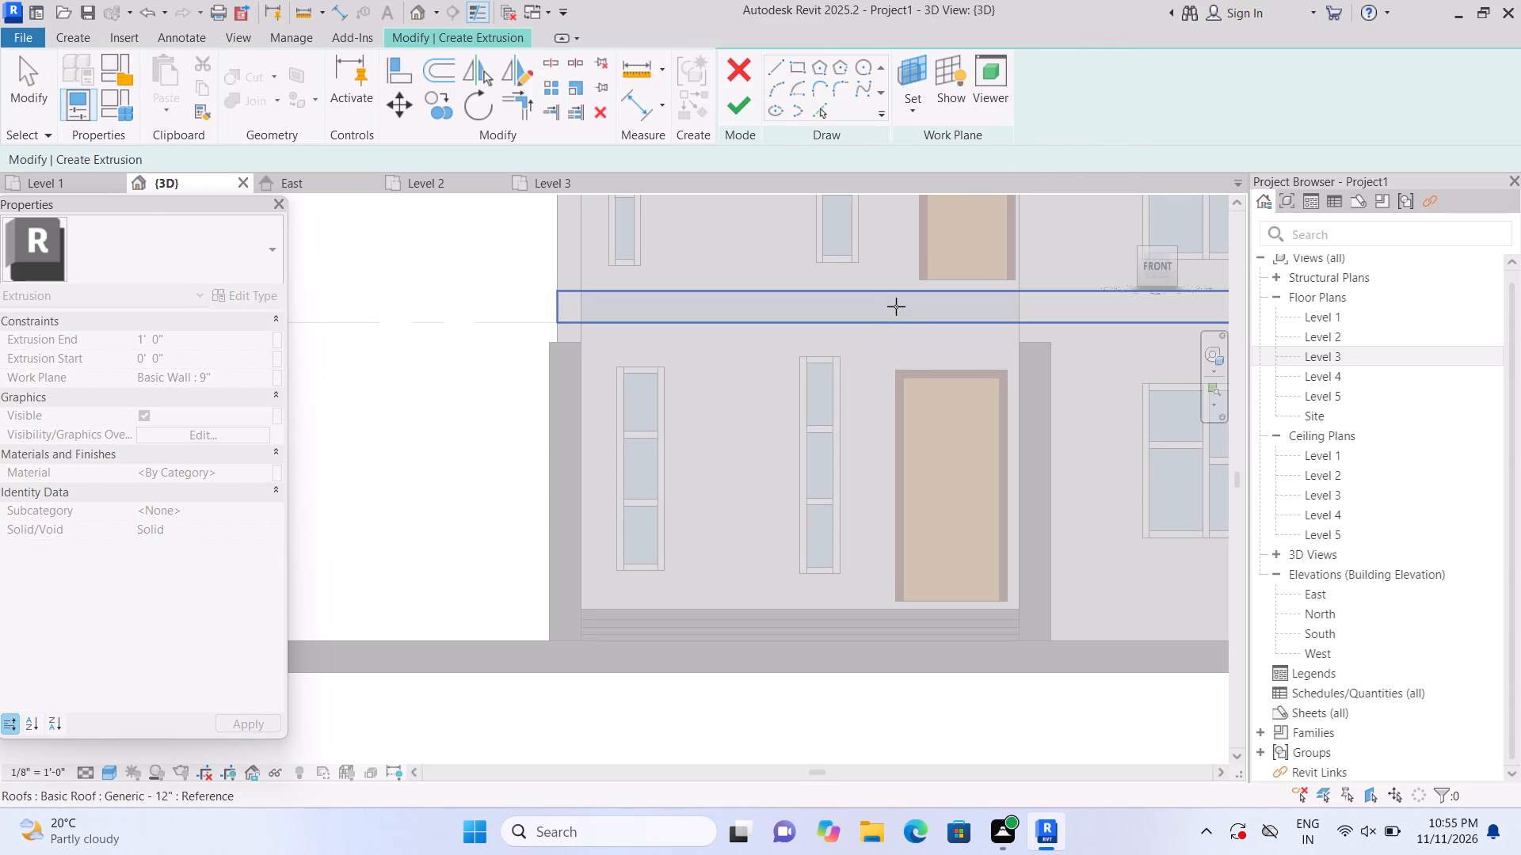
left_click(896, 306)
left_click(920, 64)
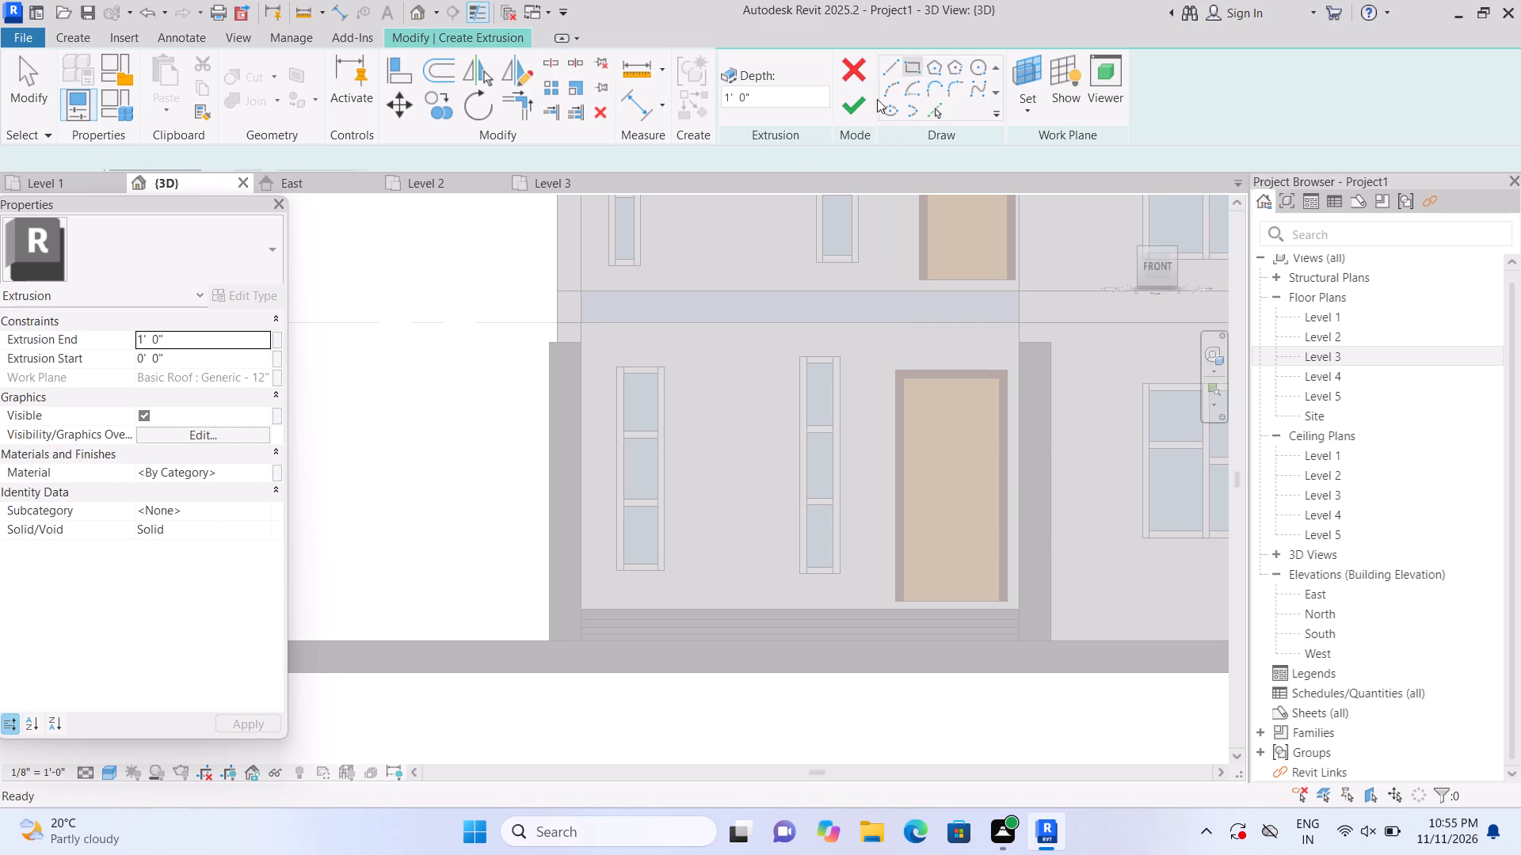
left_click(555, 321)
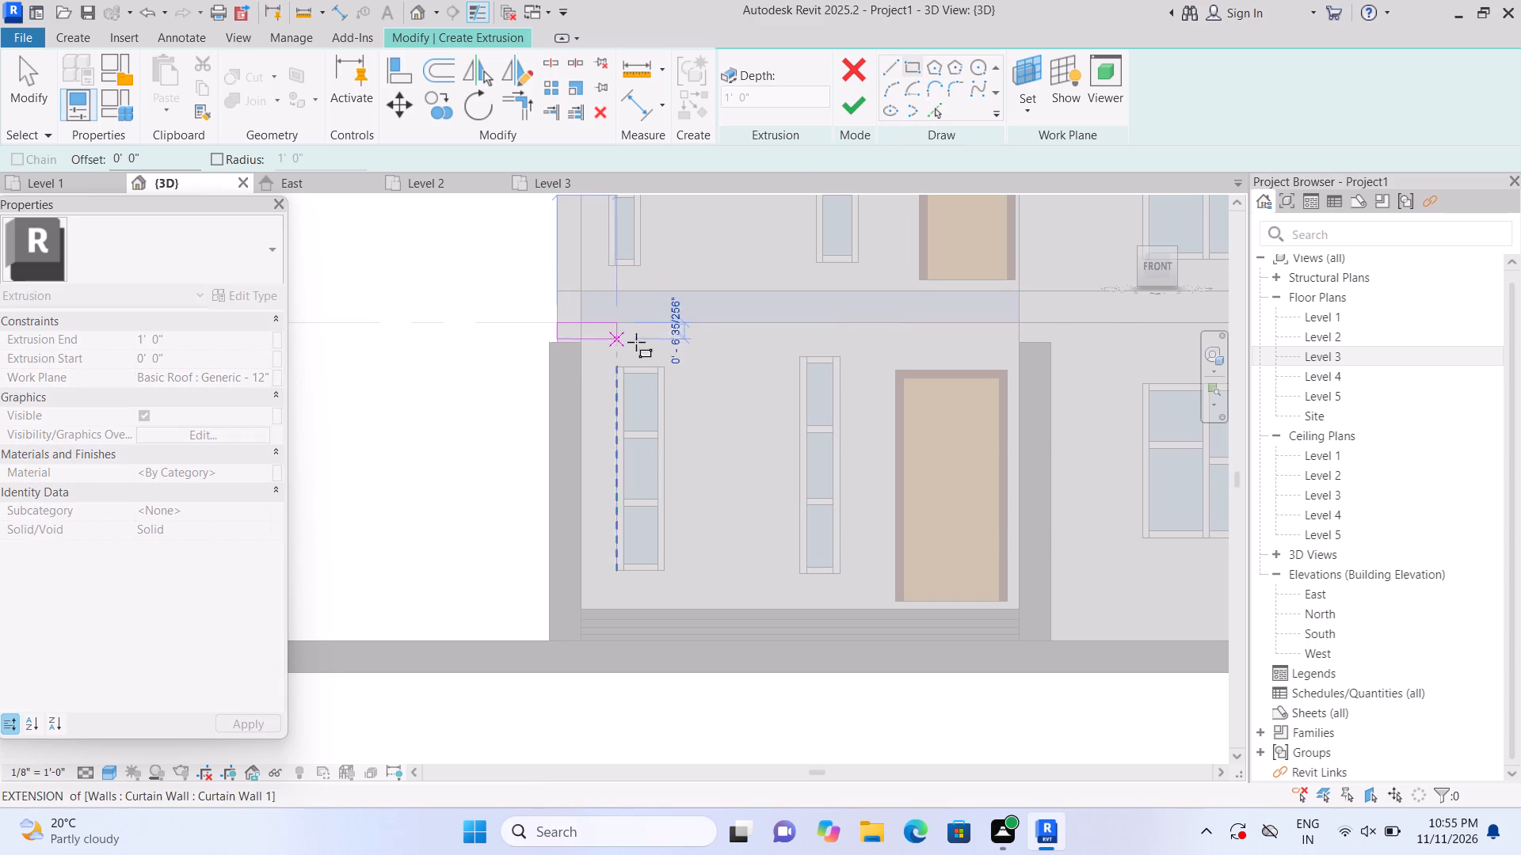
left_click(1015, 348)
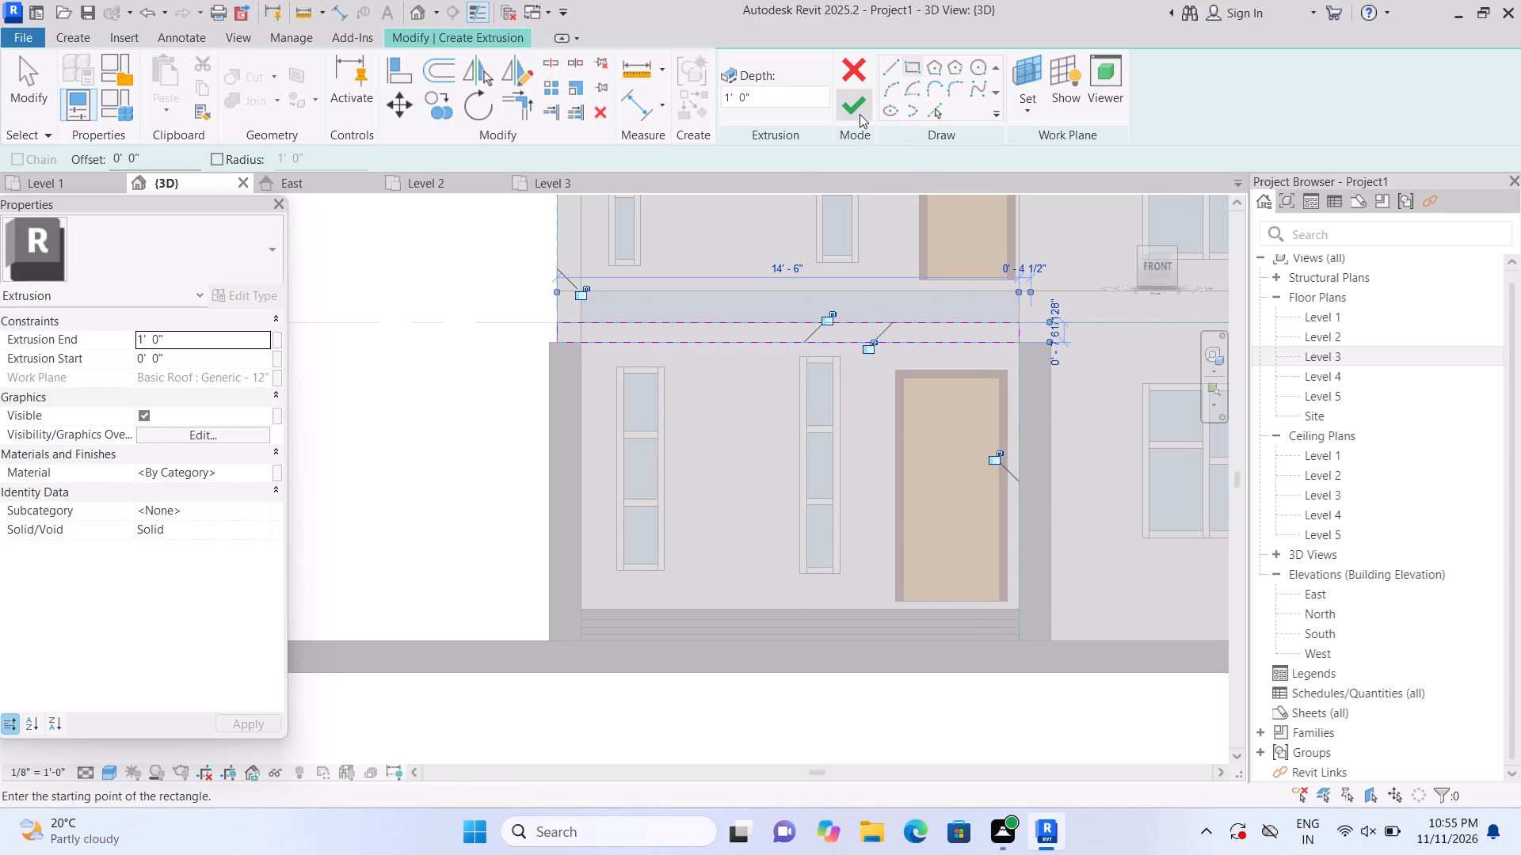
double_click(858, 112)
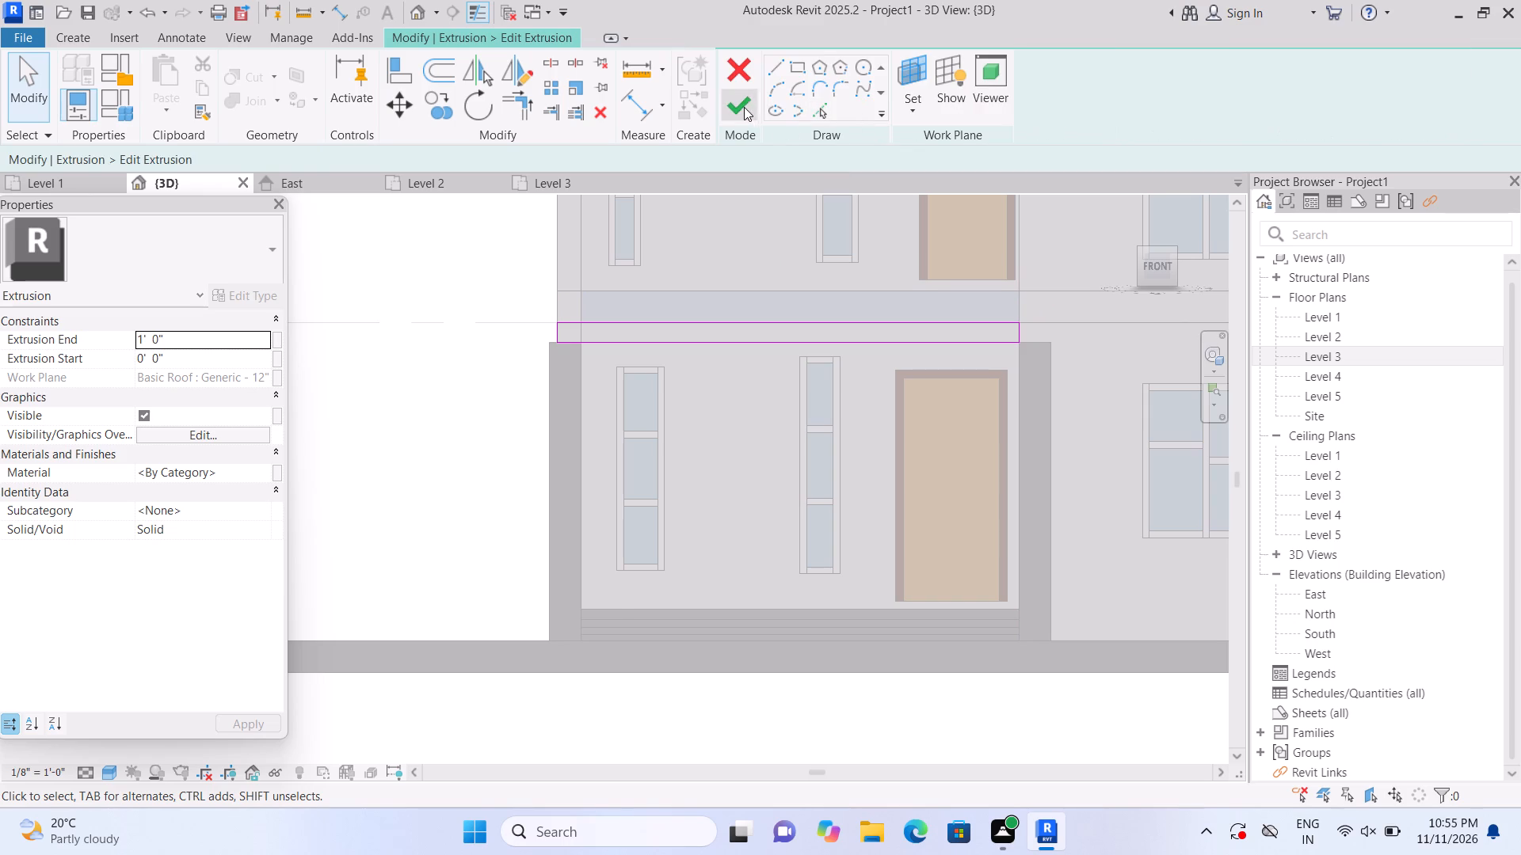
left_click(744, 107)
Reduce the window-side block's extrusion to 0'-9" so its outer face aligns with the band's end.
scroll(719, 368, "up", 1)
scroll(616, 375, "up", 1)
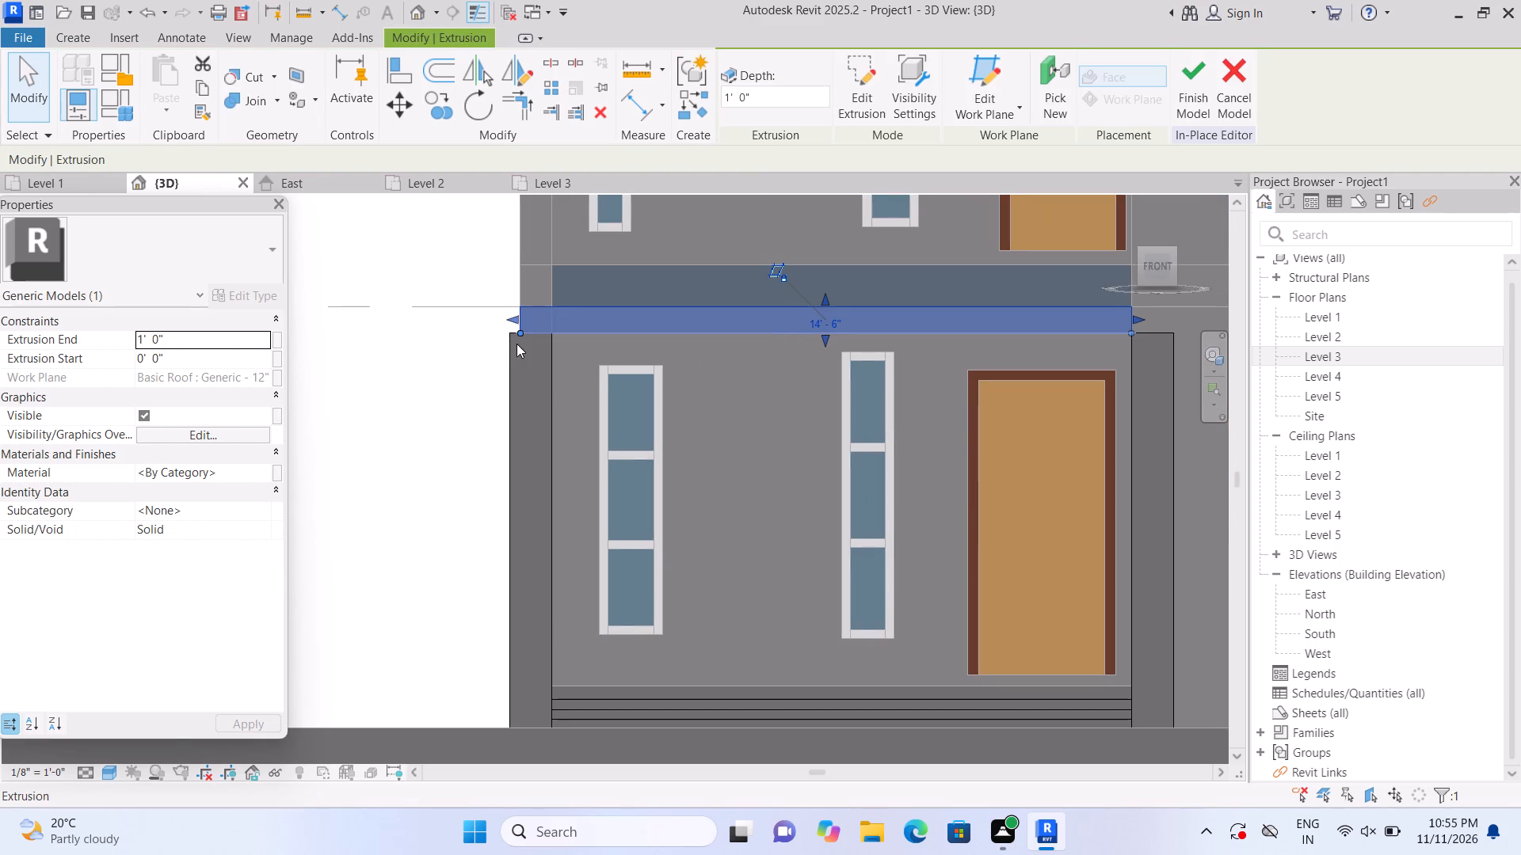
left_click(517, 344)
left_click(536, 367)
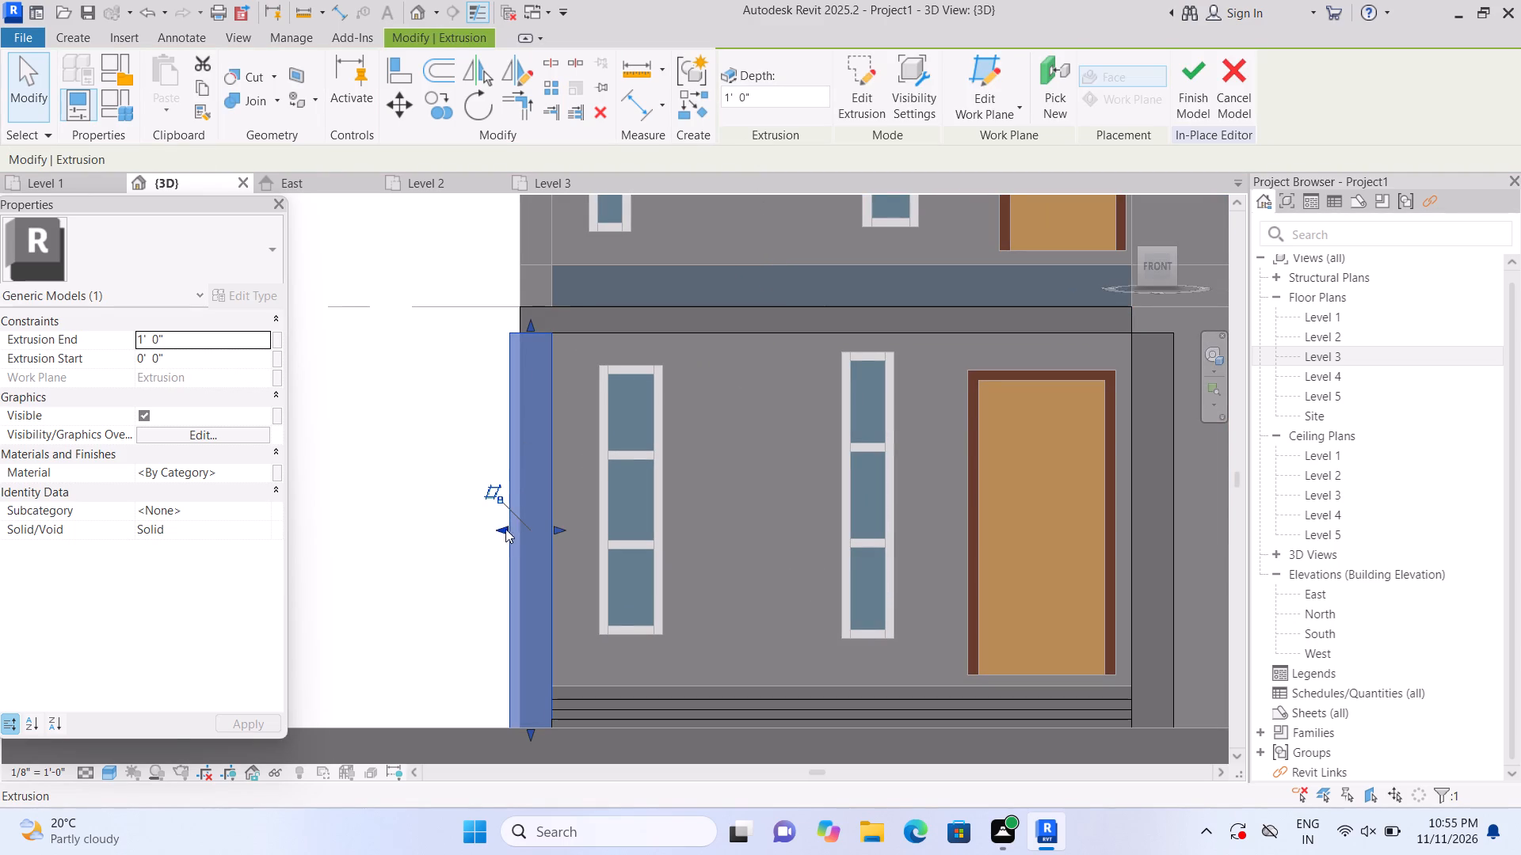
left_click_drag(500, 527, 524, 534)
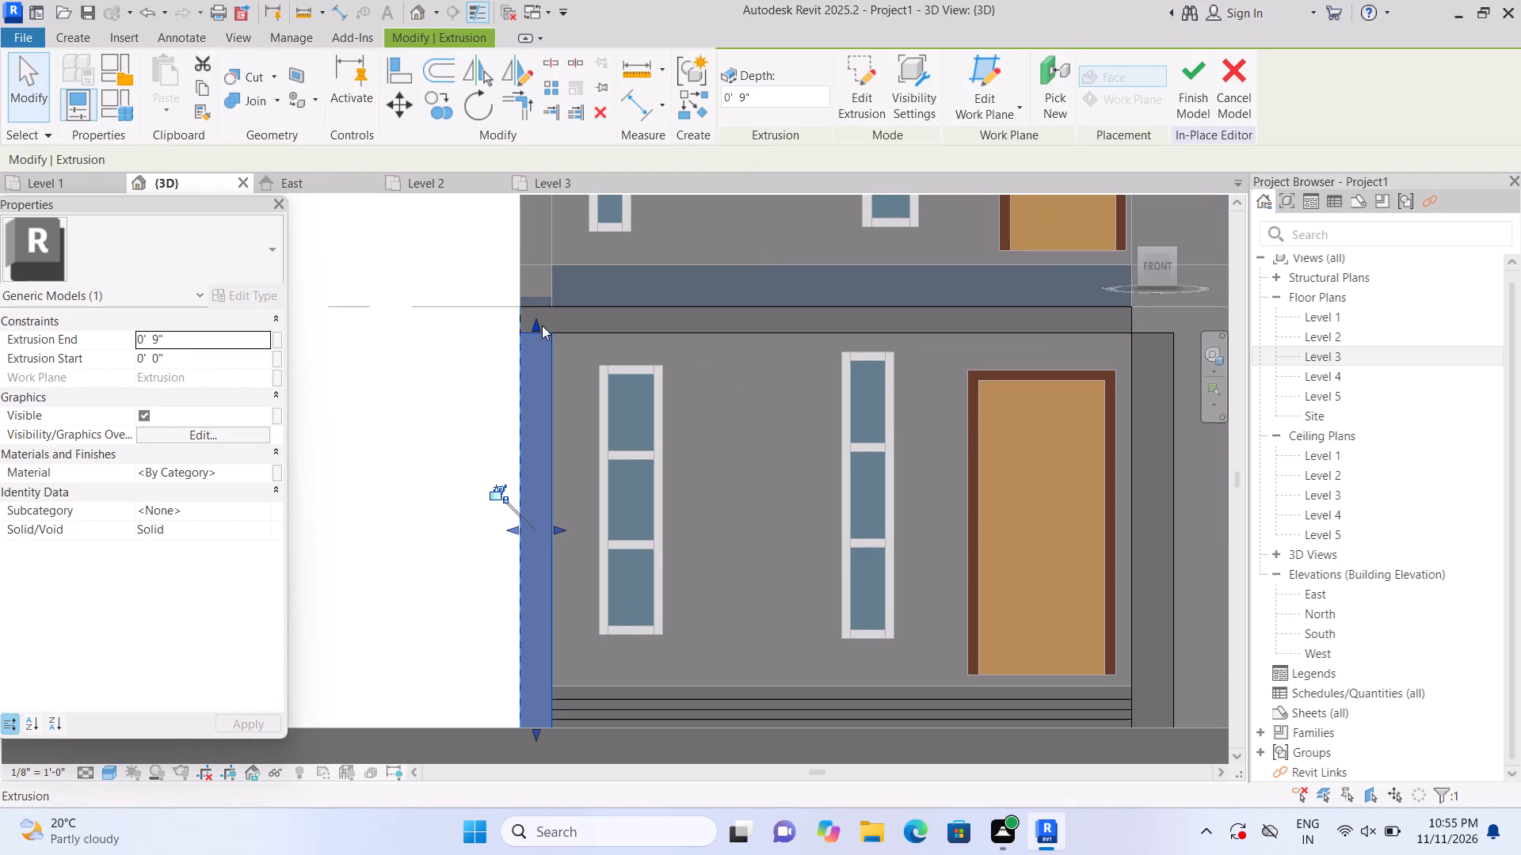
left_click(478, 366)
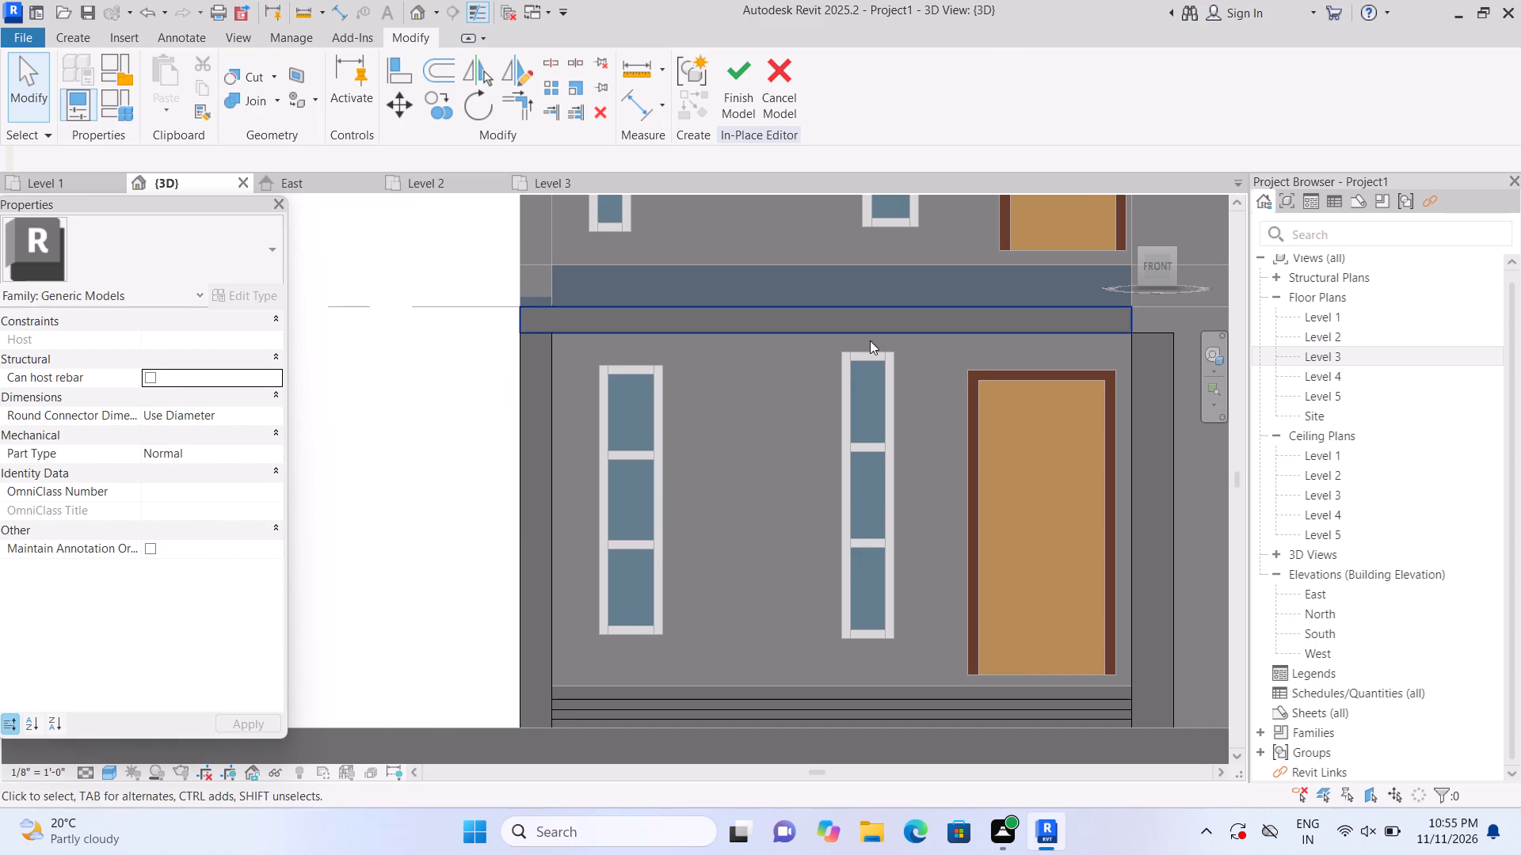
Extend the door-side end of the new band to the outer face of the door-side block.
scroll(869, 341, "down", 1)
left_click(1090, 323)
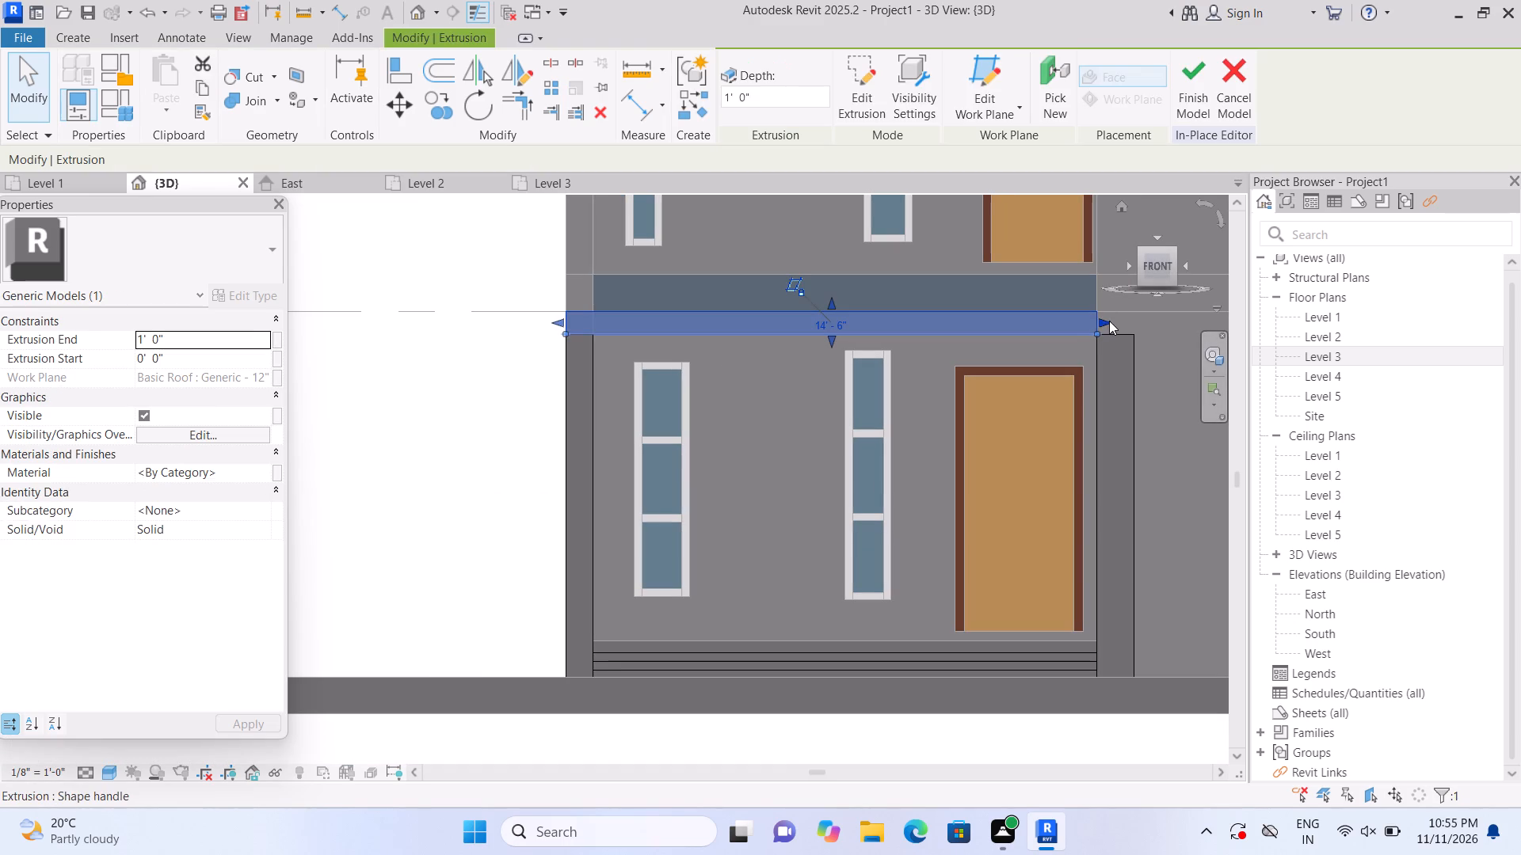
left_click_drag(1111, 321, 1133, 325)
left_click(1133, 325)
scroll(1133, 325, "up", 3)
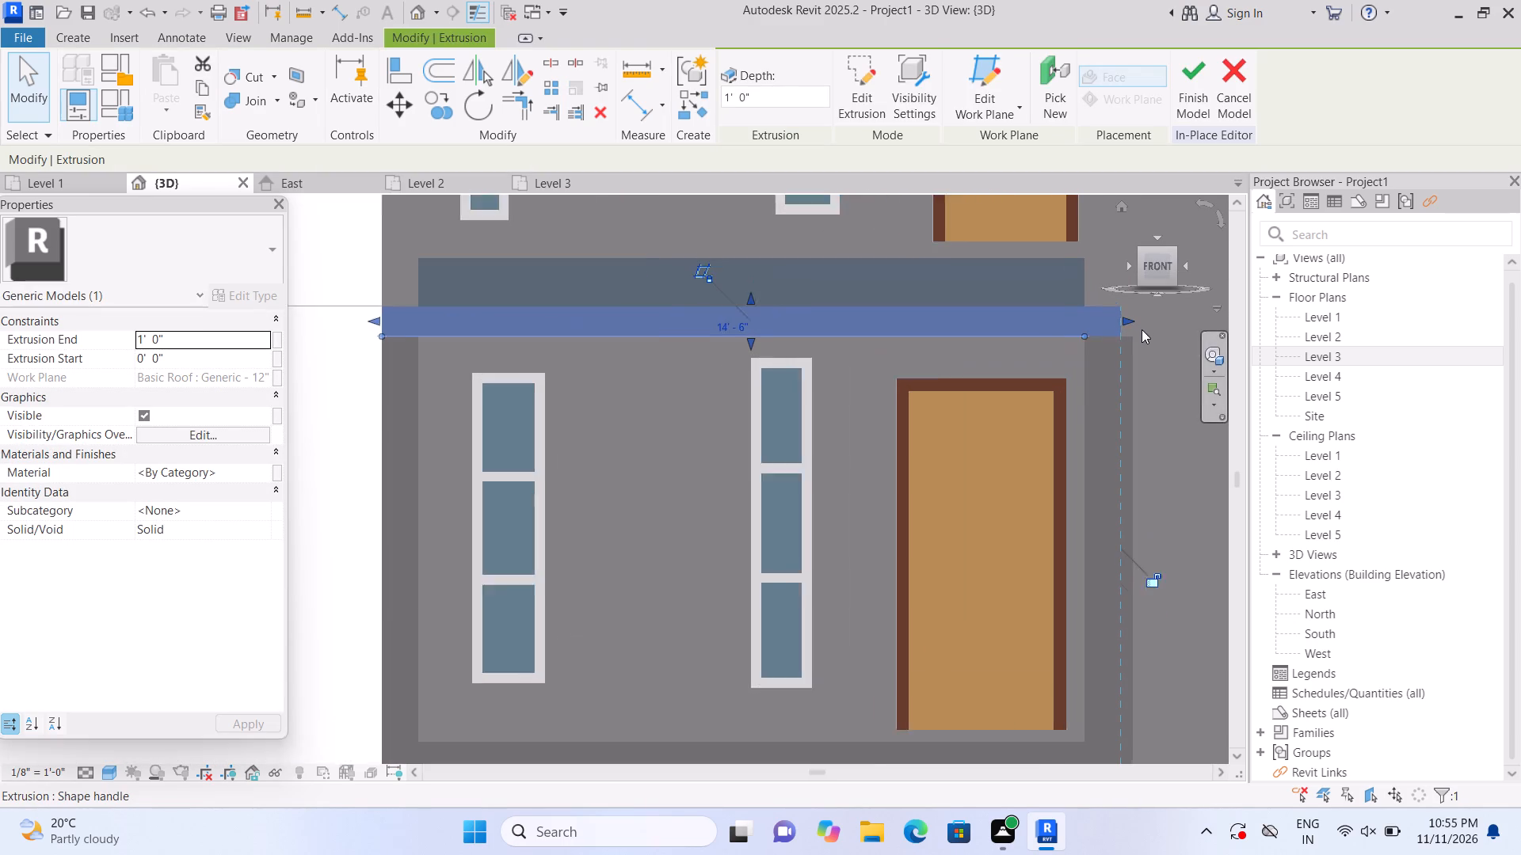
left_click(1123, 316)
left_click(1126, 316)
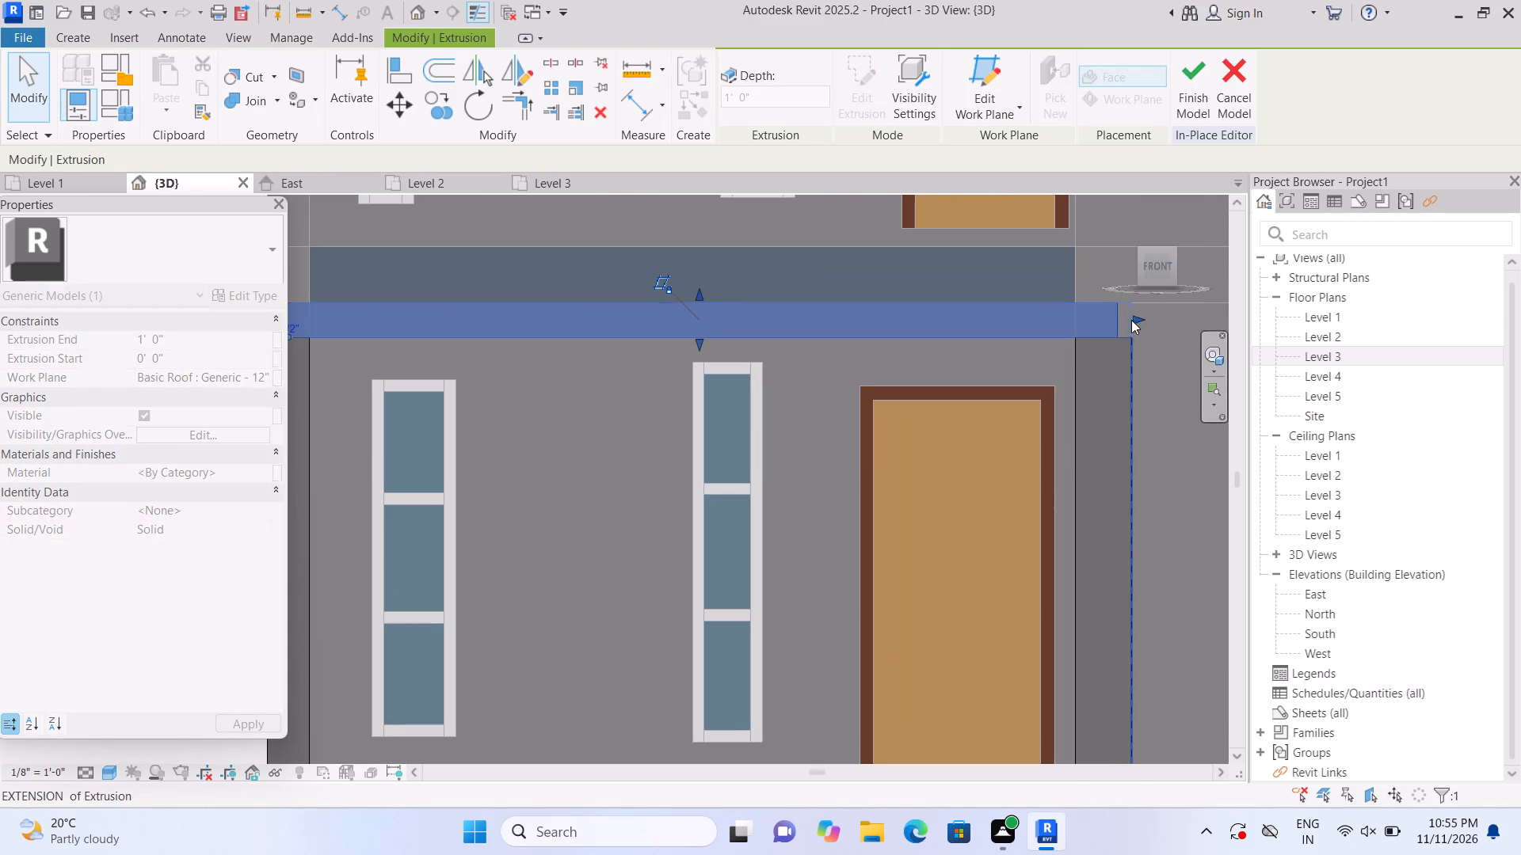
scroll(668, 405, "down", 3)
left_click(356, 501)
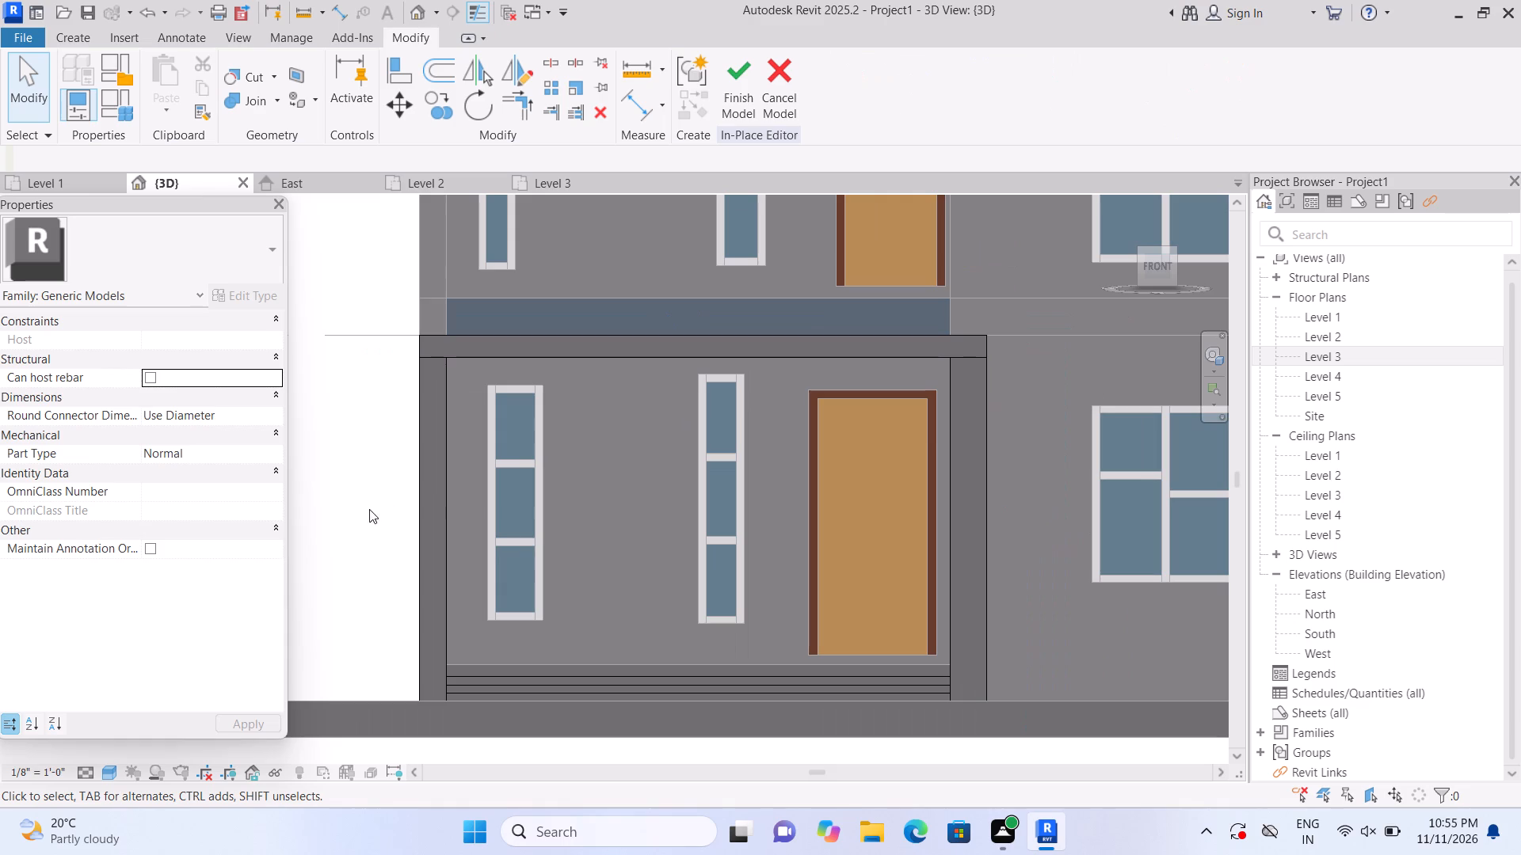
Narrow the door-side block by moving its outer face in toward the door.
left_click(969, 499)
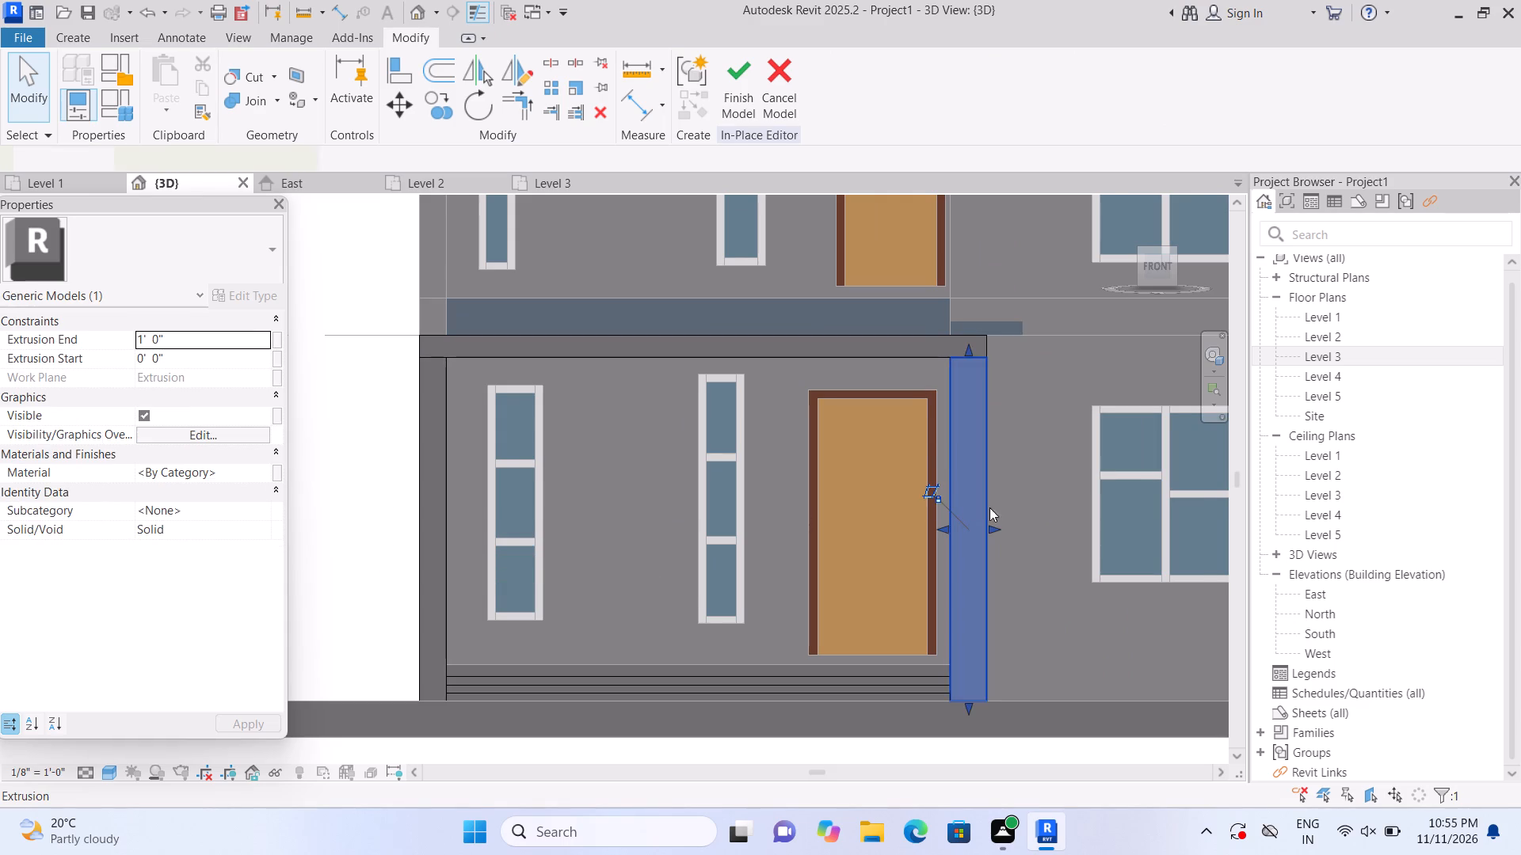
scroll(994, 514, "up", 1)
left_click_drag(993, 530, 975, 541)
Shorten the band's door-side end to align with the outer face of the narrowed door-side block.
scroll(964, 415, "up", 1)
left_click(984, 313)
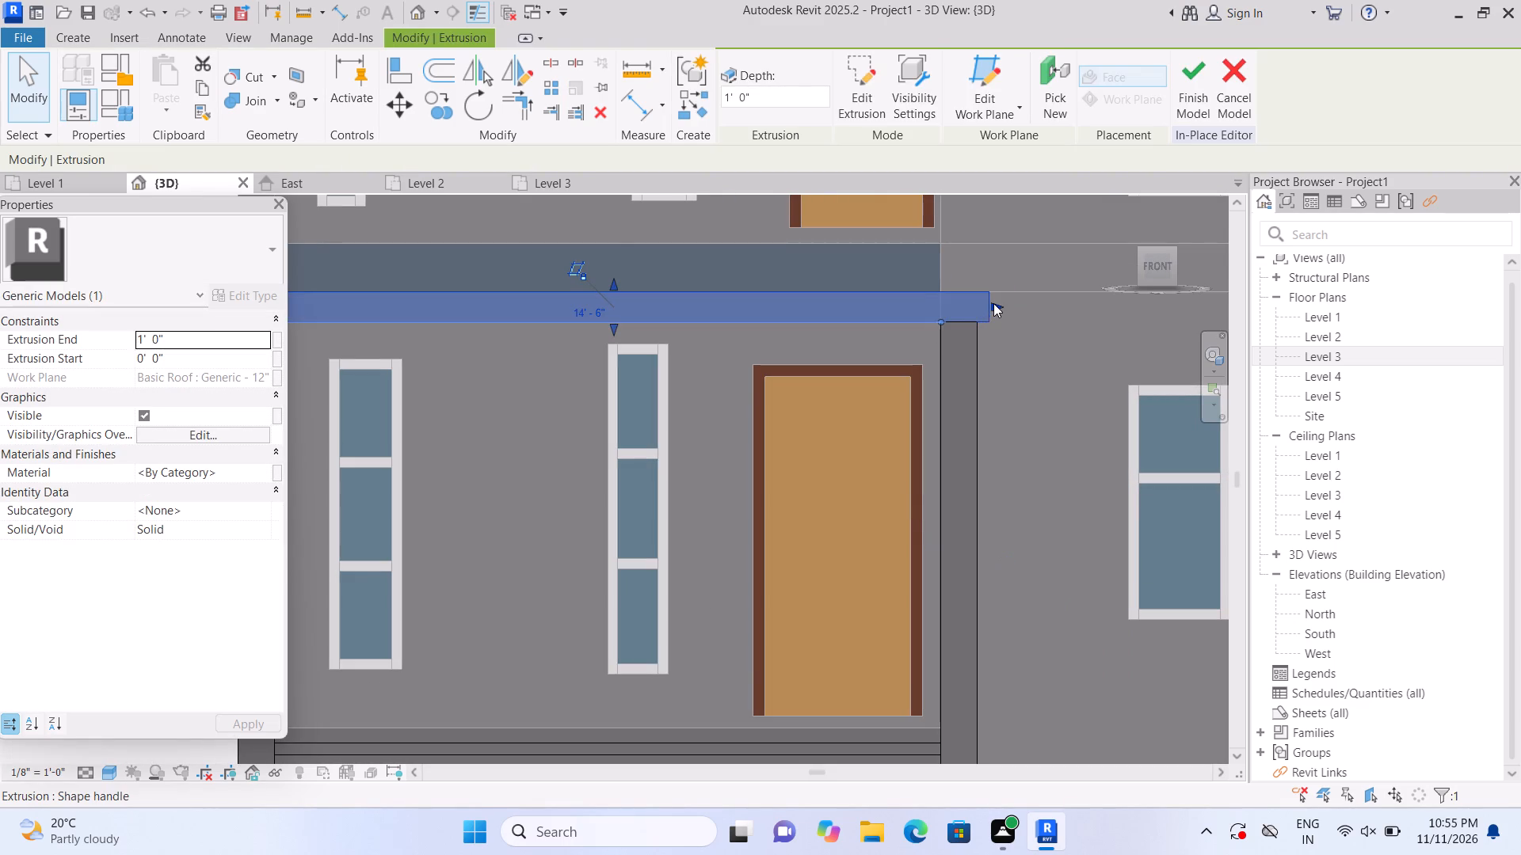
left_click_drag(993, 304, 971, 320)
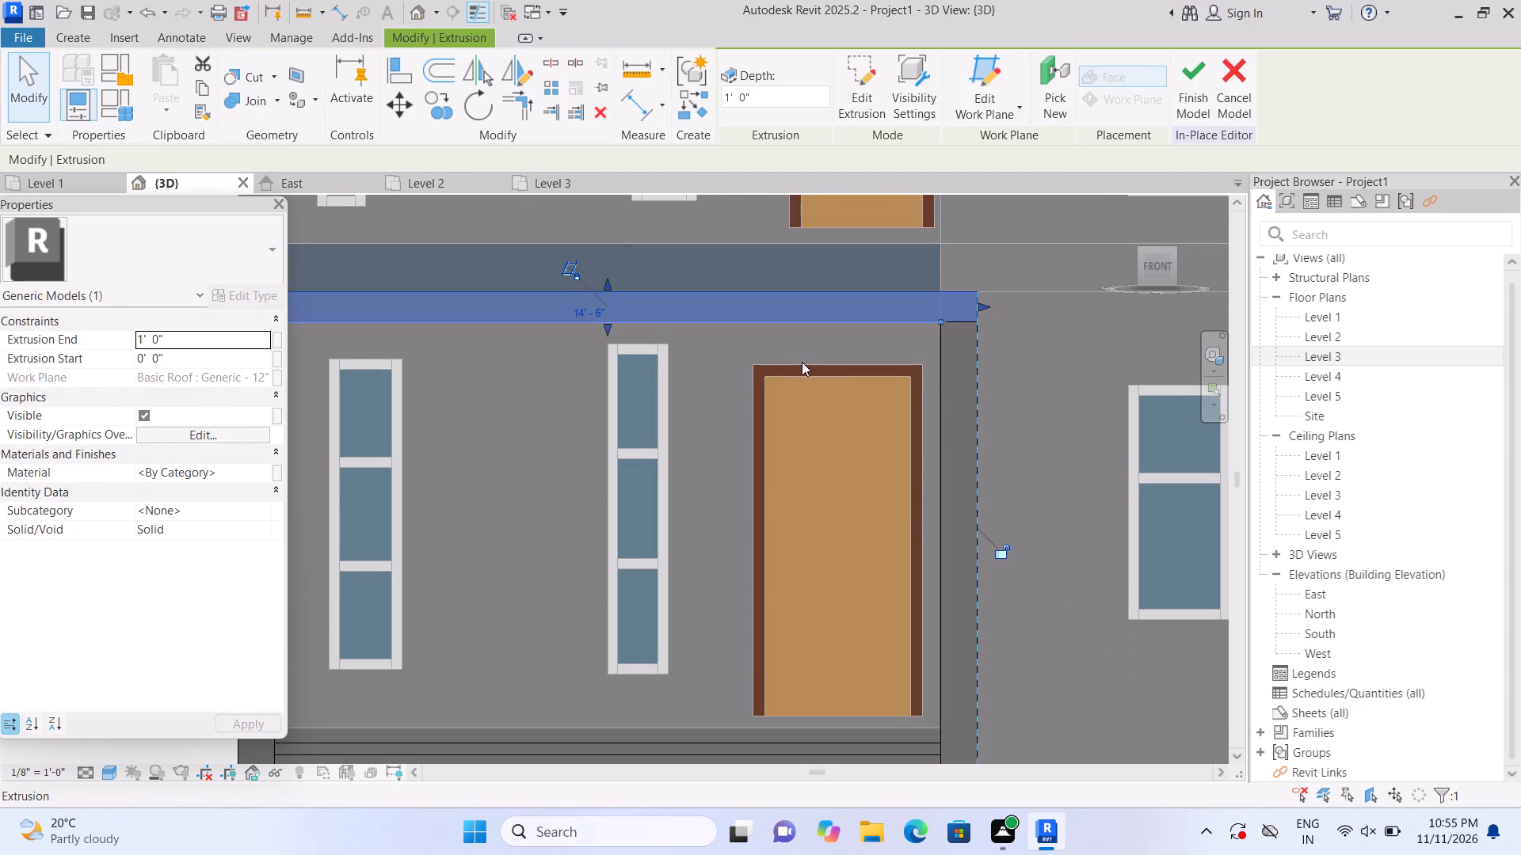
left_click(805, 358)
Thicken the band slightly by moving its underside down toward the tops of the window and door.
scroll(820, 348, "down", 1)
left_click(692, 325)
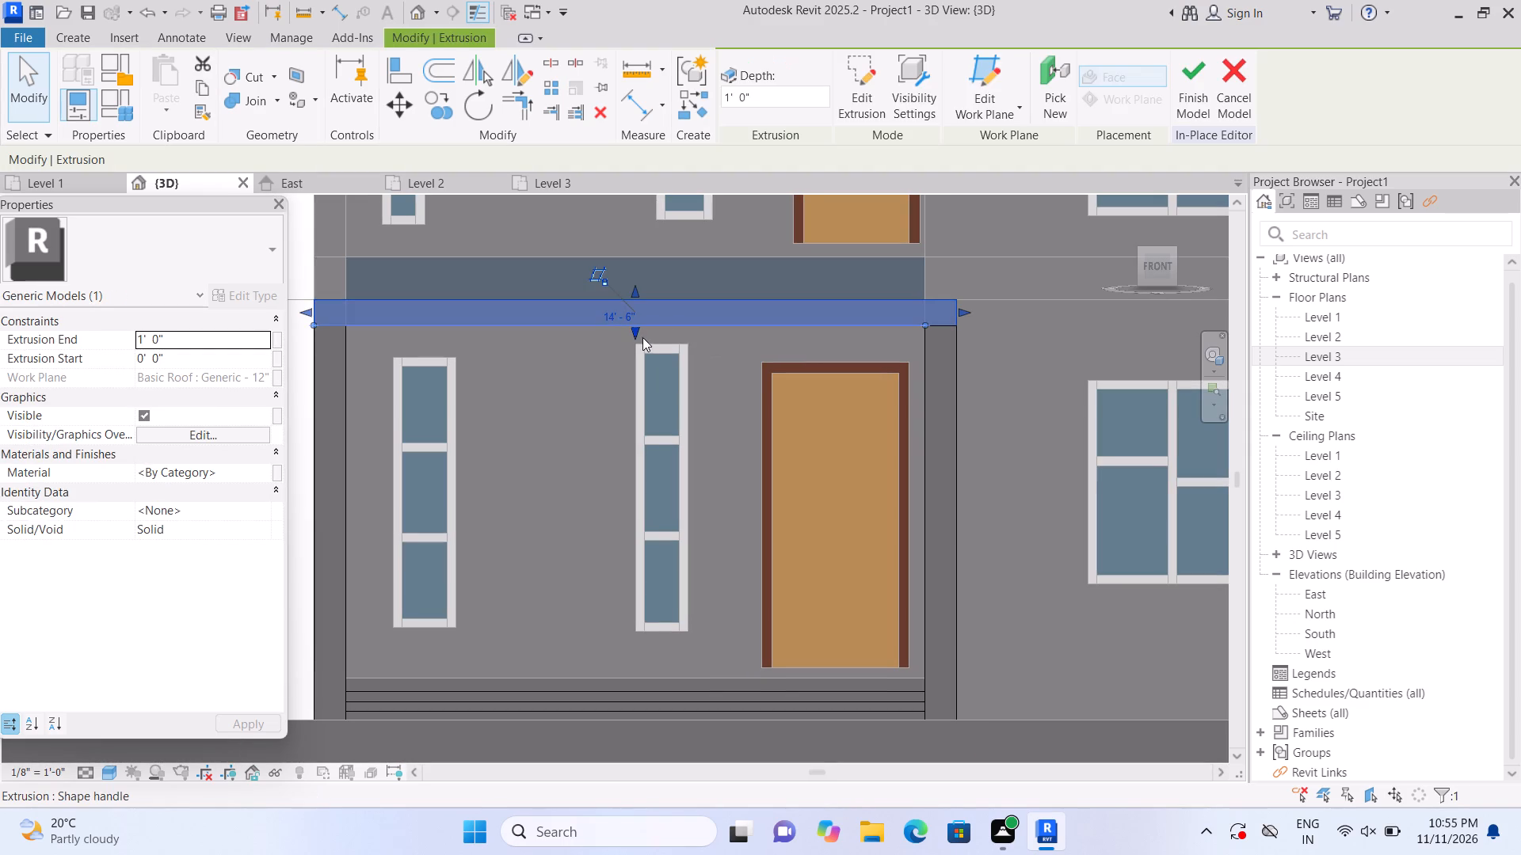
left_click_drag(635, 329, 638, 336)
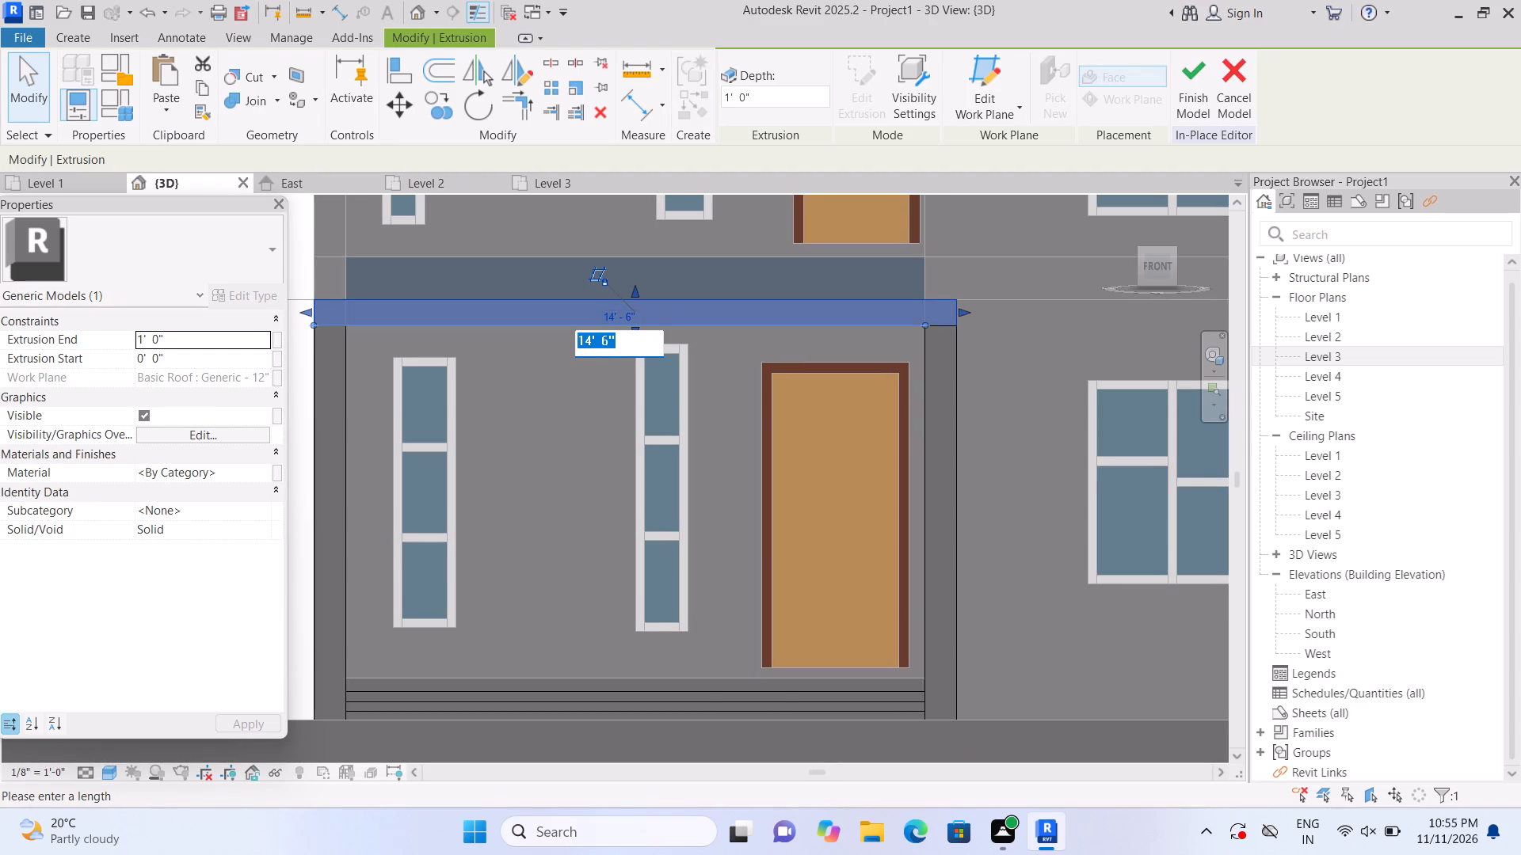
left_click(581, 385)
scroll(595, 382, "down", 2)
middle_click_drag(576, 412, 619, 412)
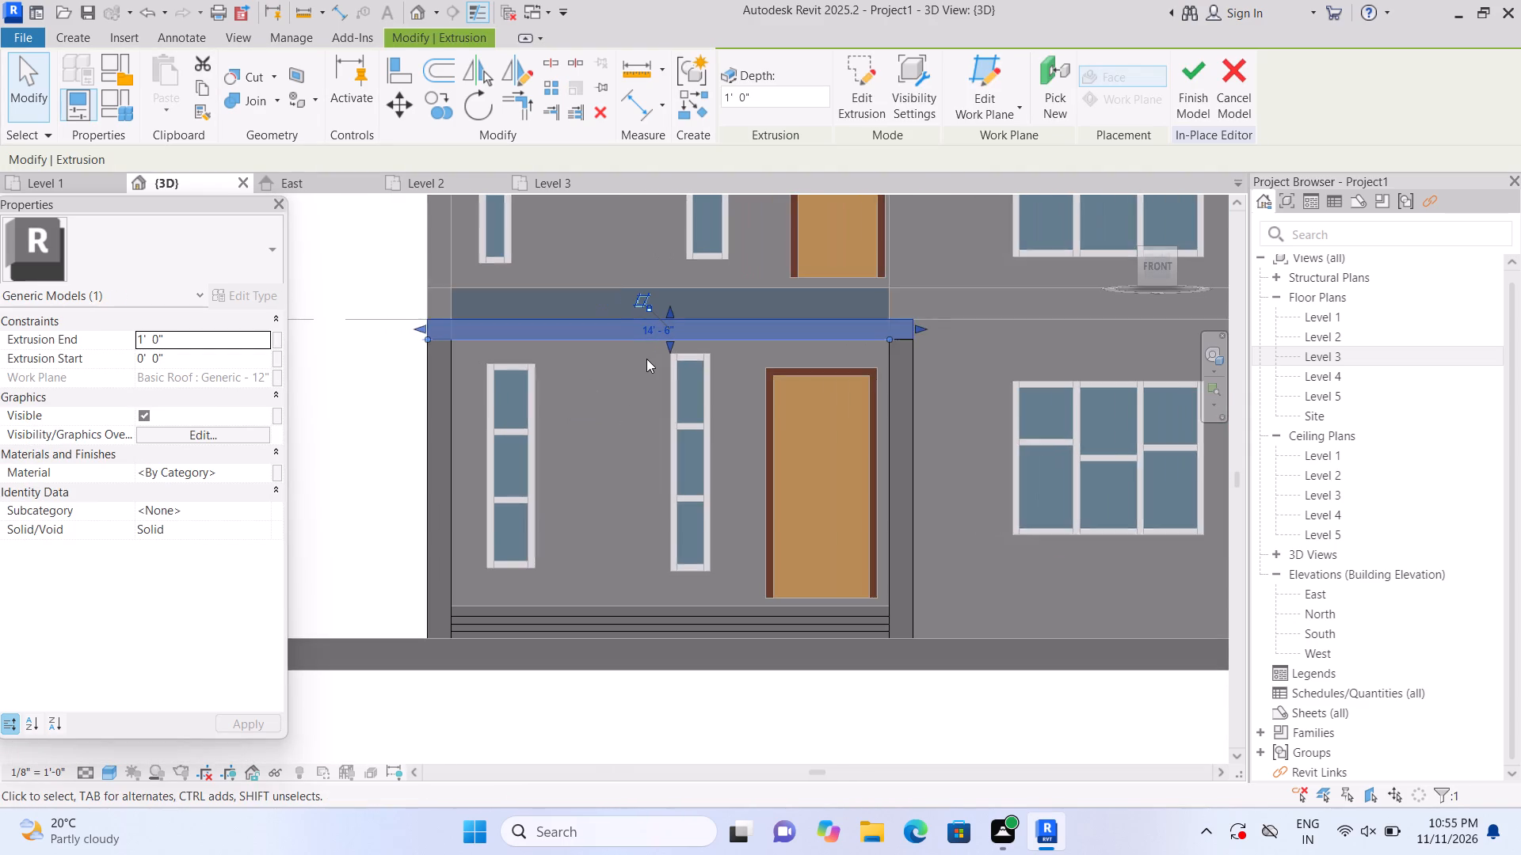
scroll(646, 359, "up", 6)
left_click_drag(681, 325, 688, 344)
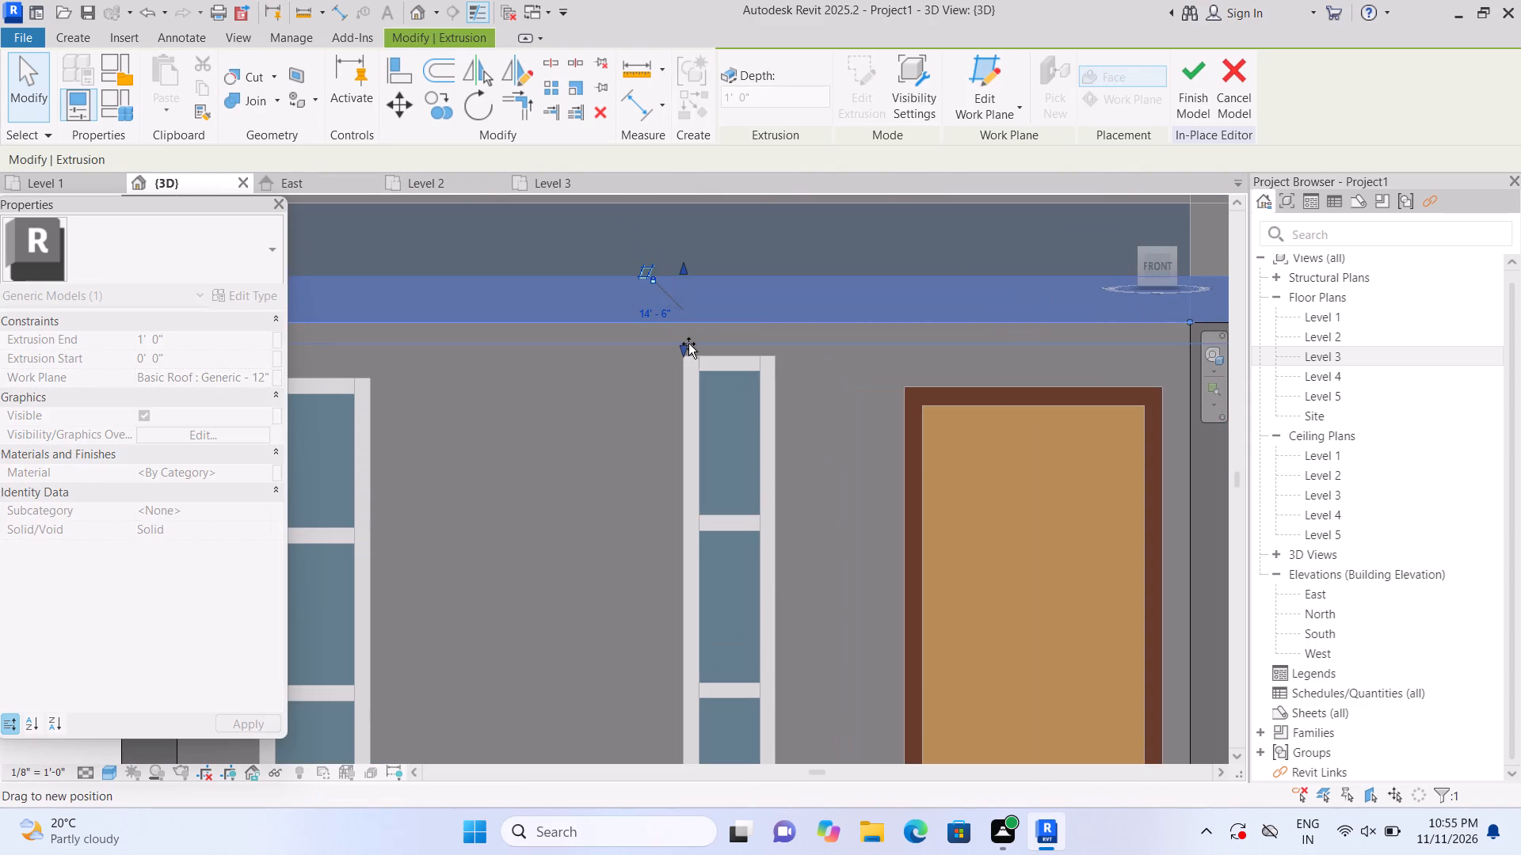
left_click_drag(688, 344, 692, 335)
scroll(726, 318, "down", 4)
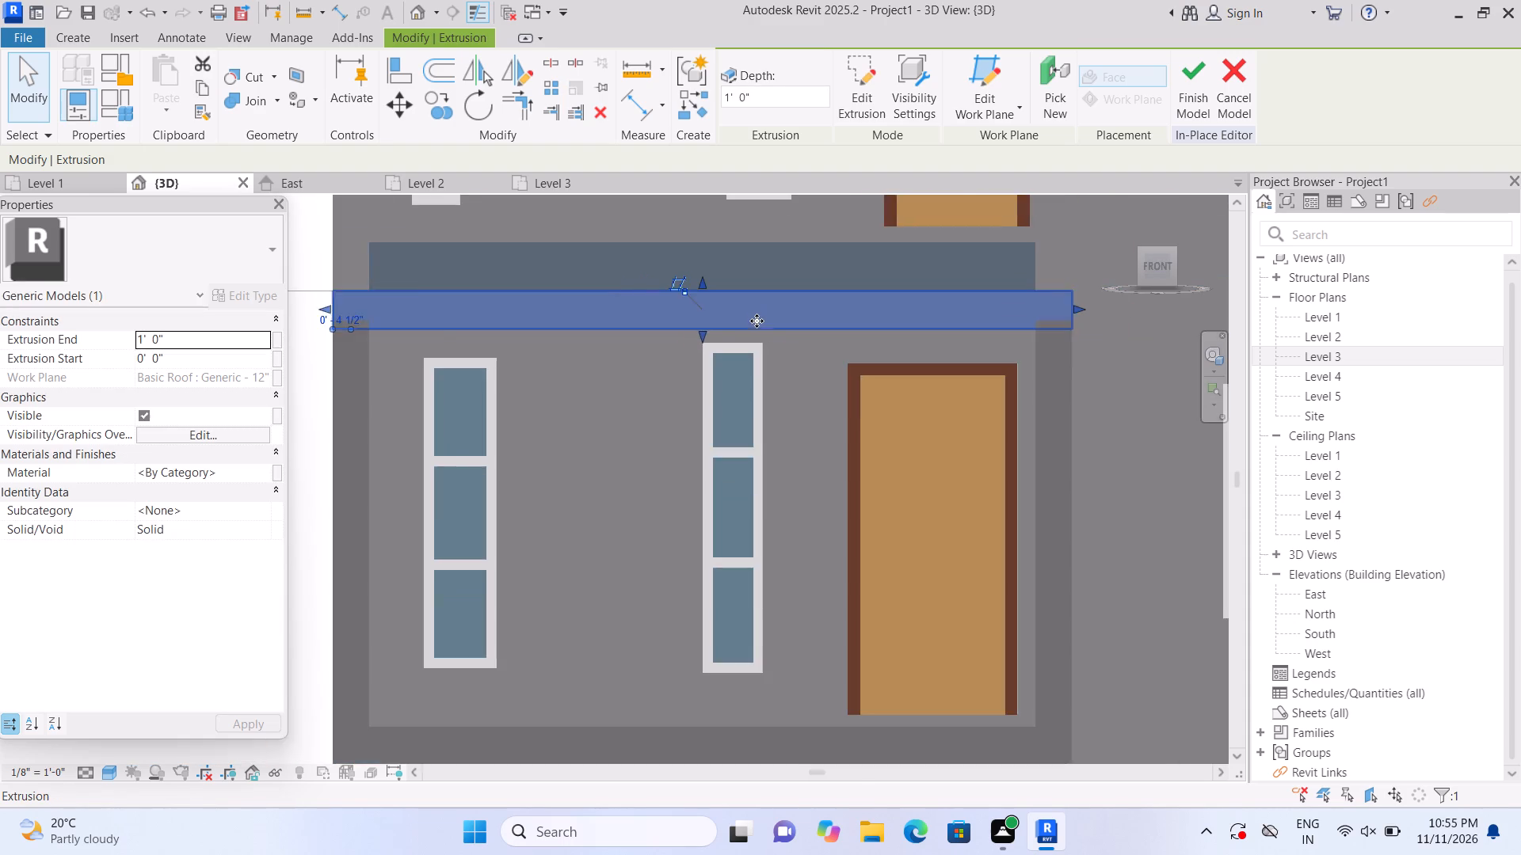
scroll(757, 321, "down", 1)
left_click(402, 519)
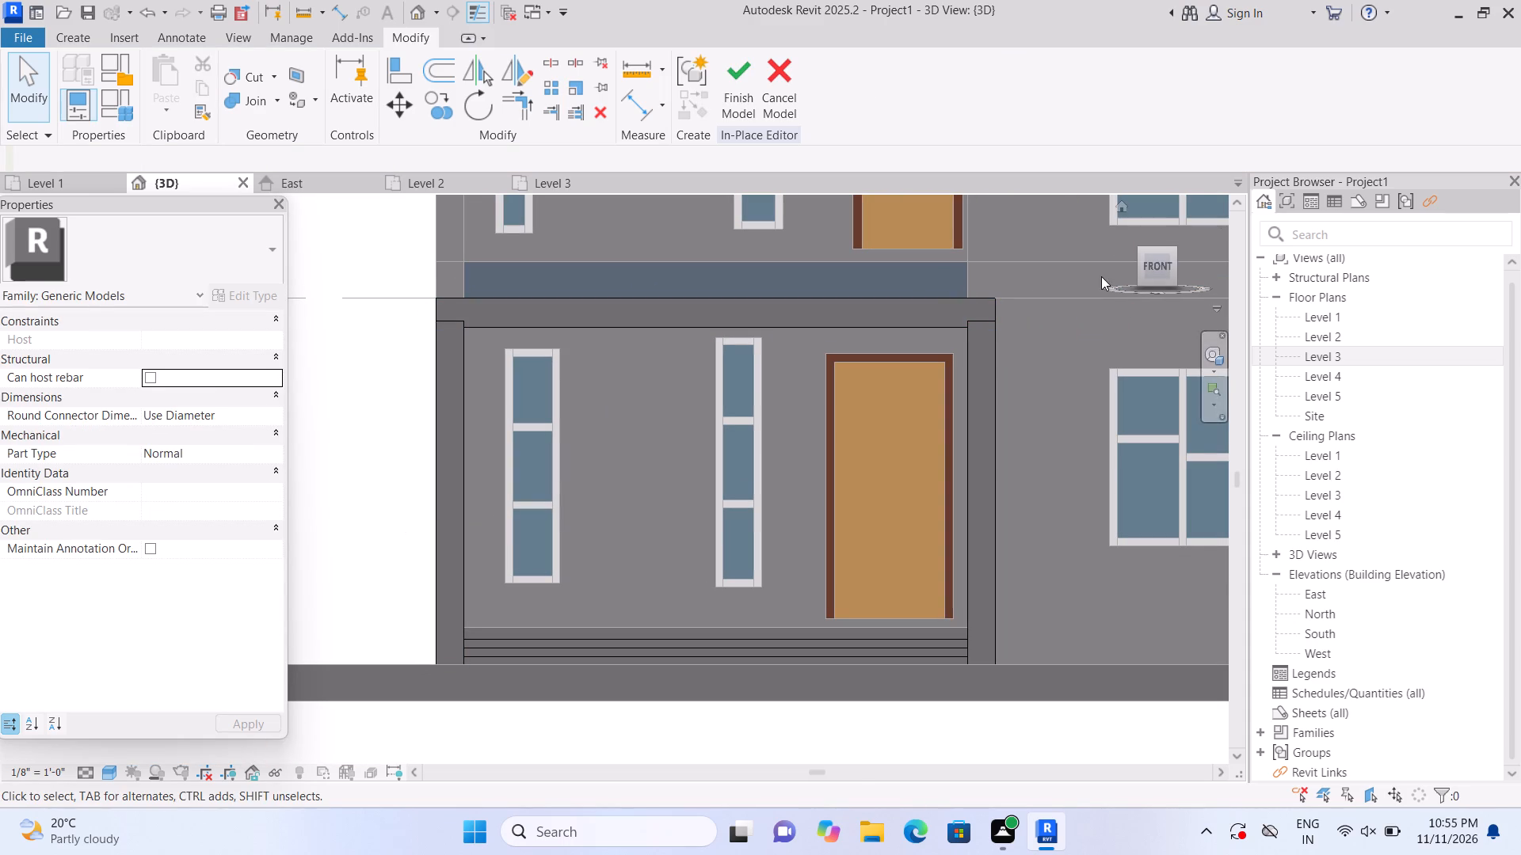
Extend the band's extrusion forward to about 3'-7" so its front meets the front faces of the side blocks.
left_click(1120, 203)
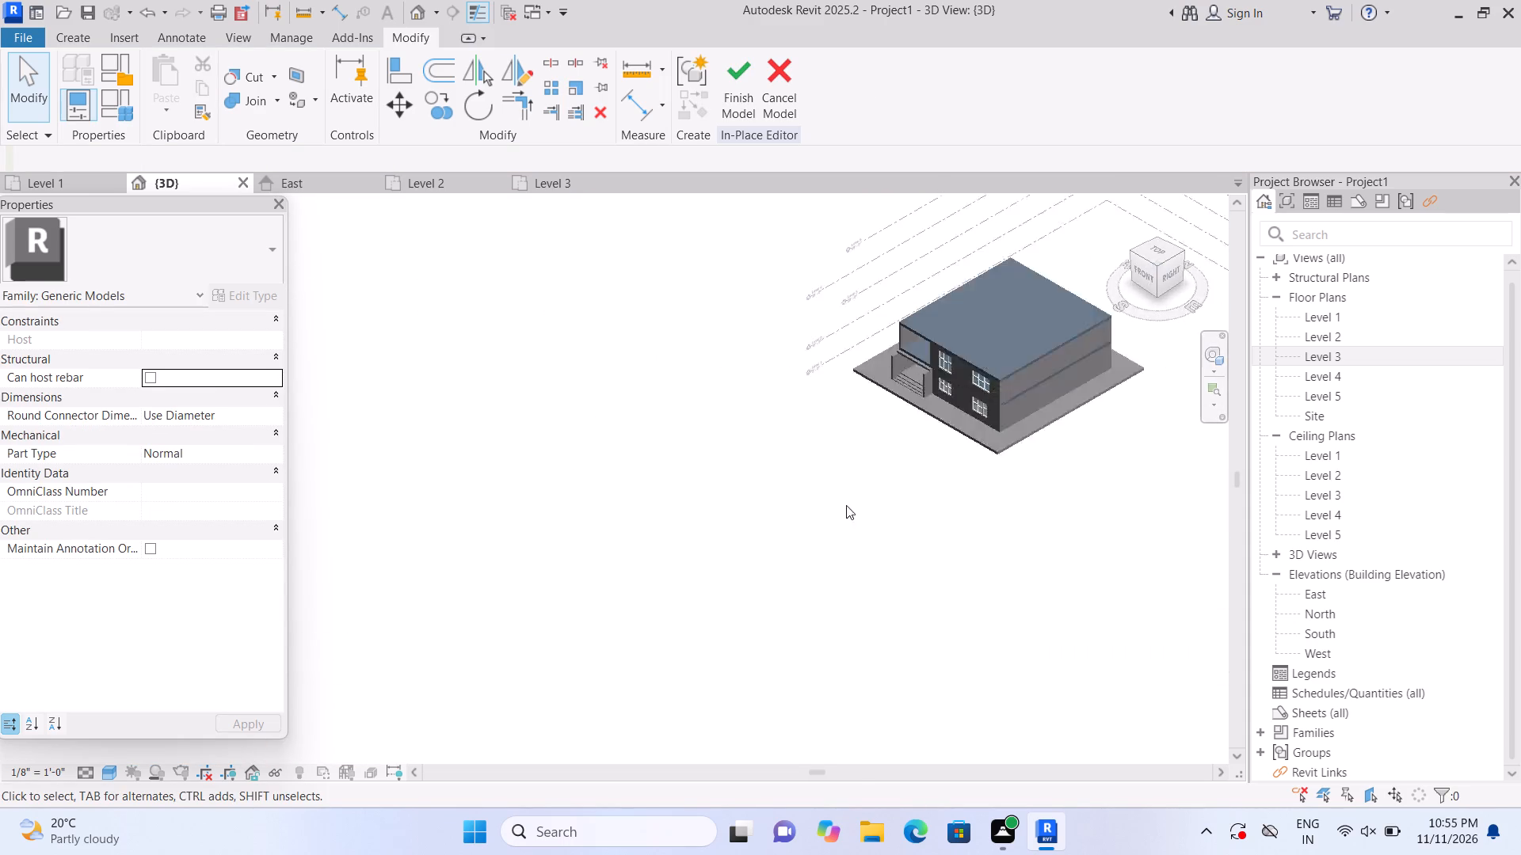
scroll(414, 567, "up", 6)
scroll(309, 511, "up", 1)
middle_click_drag(312, 514, 448, 525)
scroll(468, 483, "up", 7)
left_click(623, 372)
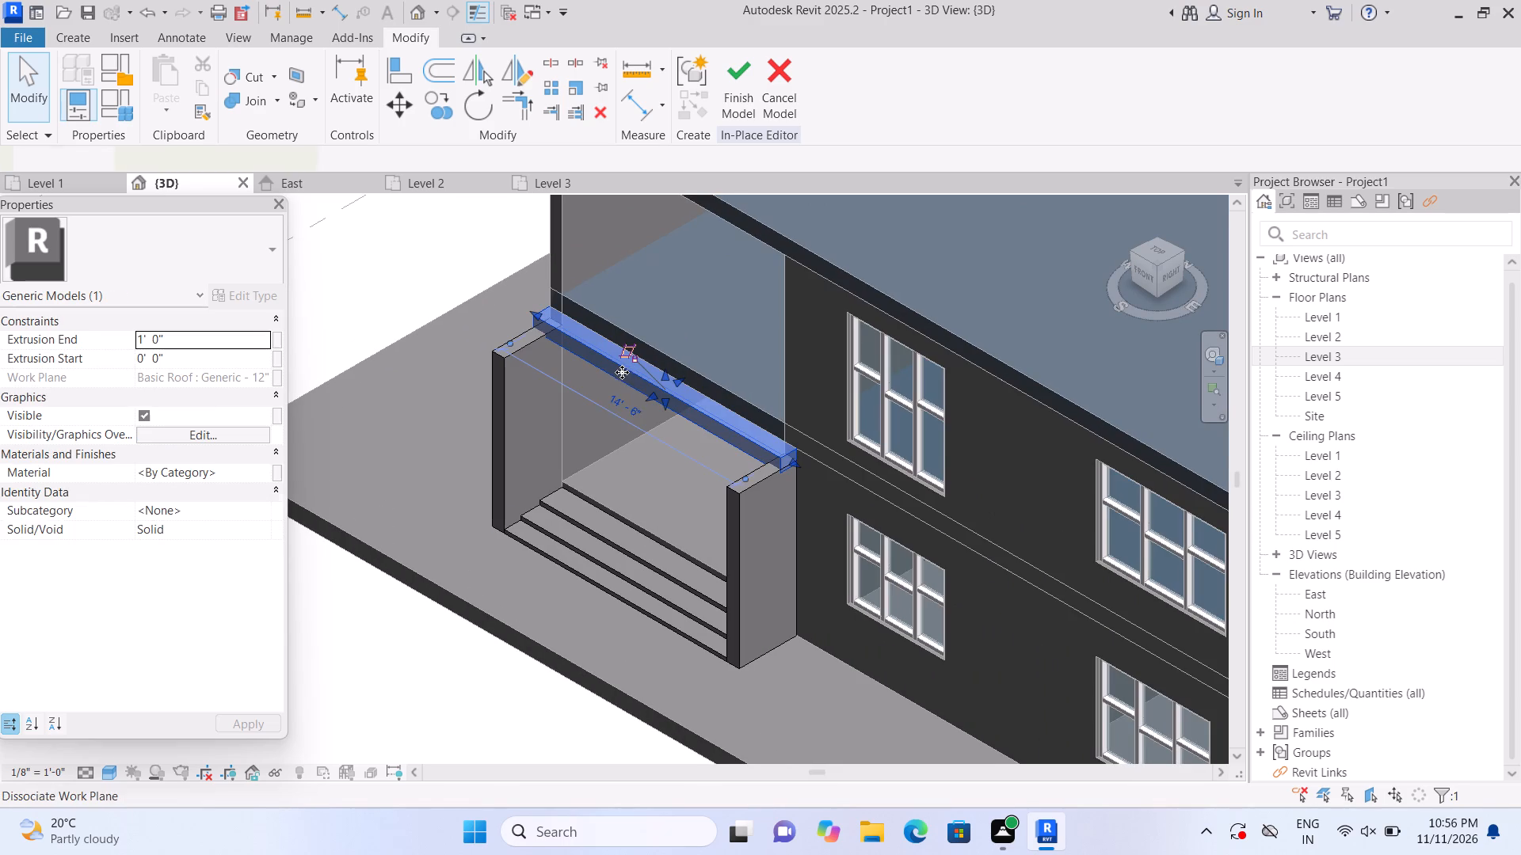
left_click_drag(651, 391, 612, 419)
left_click(612, 419)
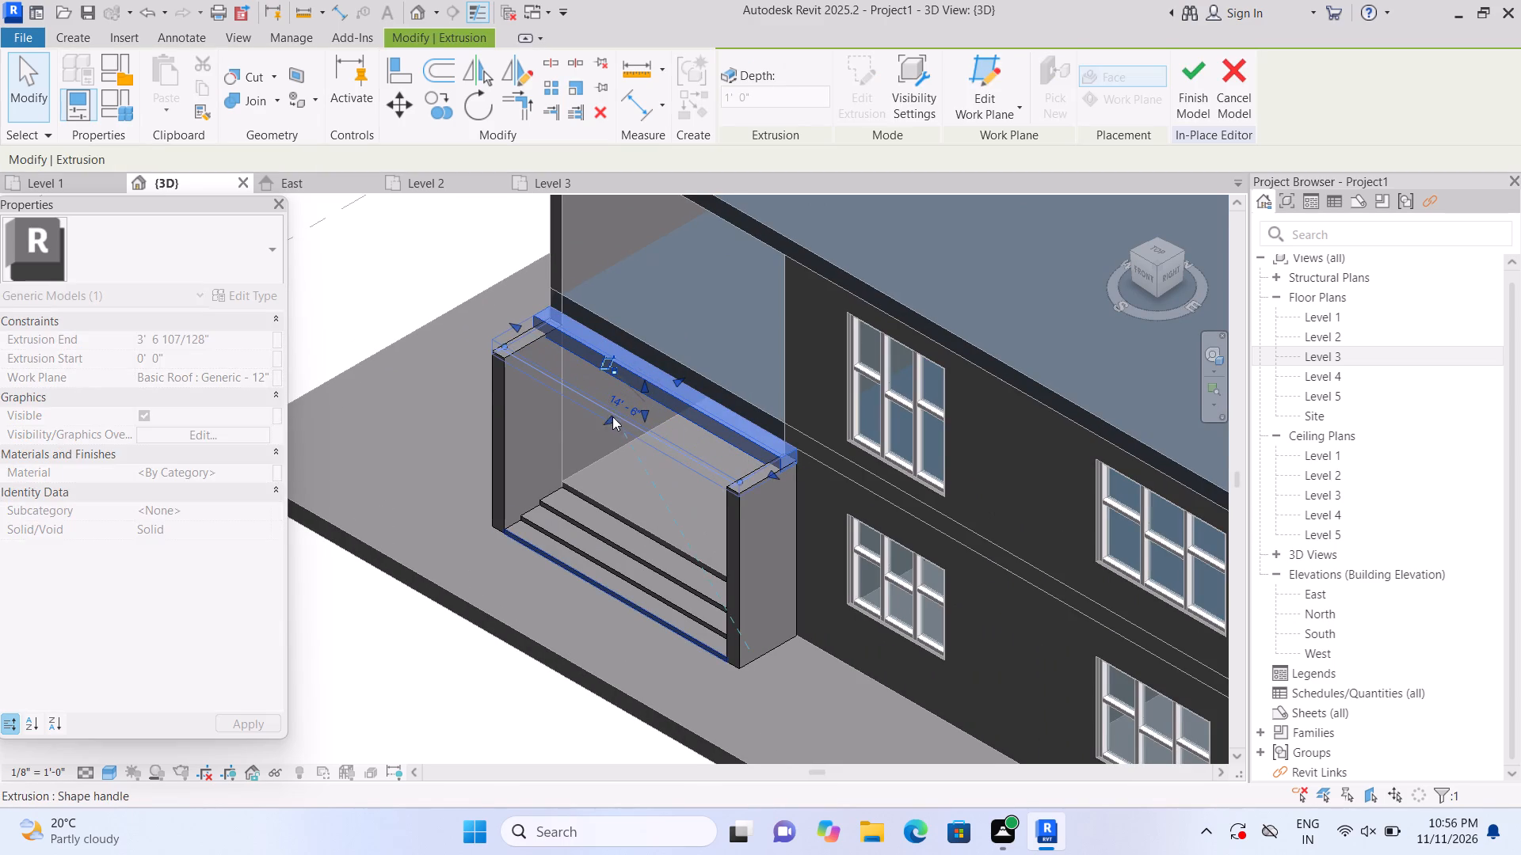
left_click(394, 673)
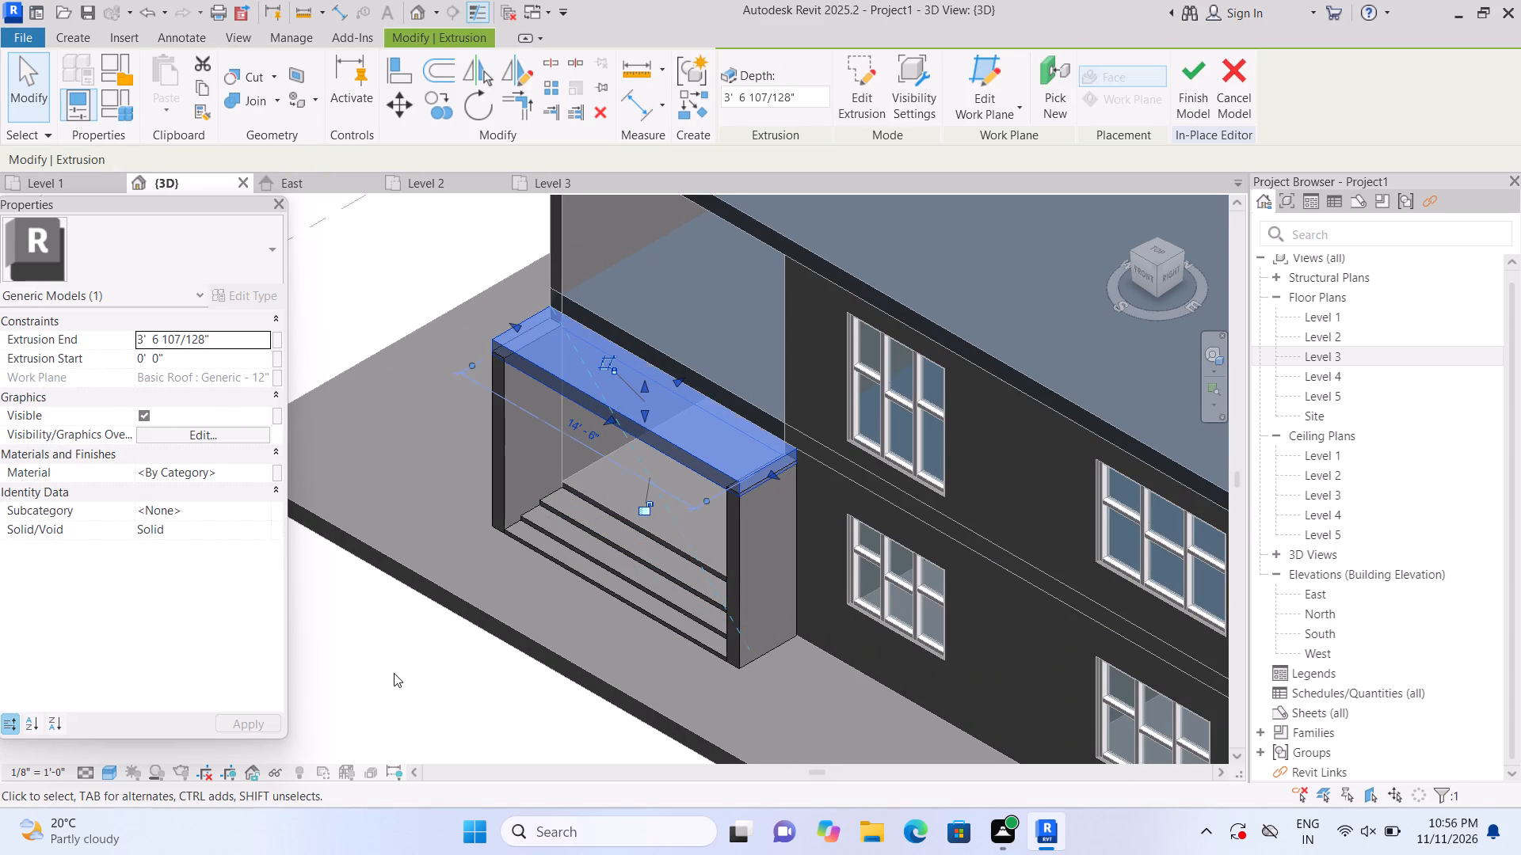
scroll(395, 622, "down", 3)
scroll(363, 643, "up", 1)
middle_click_drag(363, 643, 413, 574)
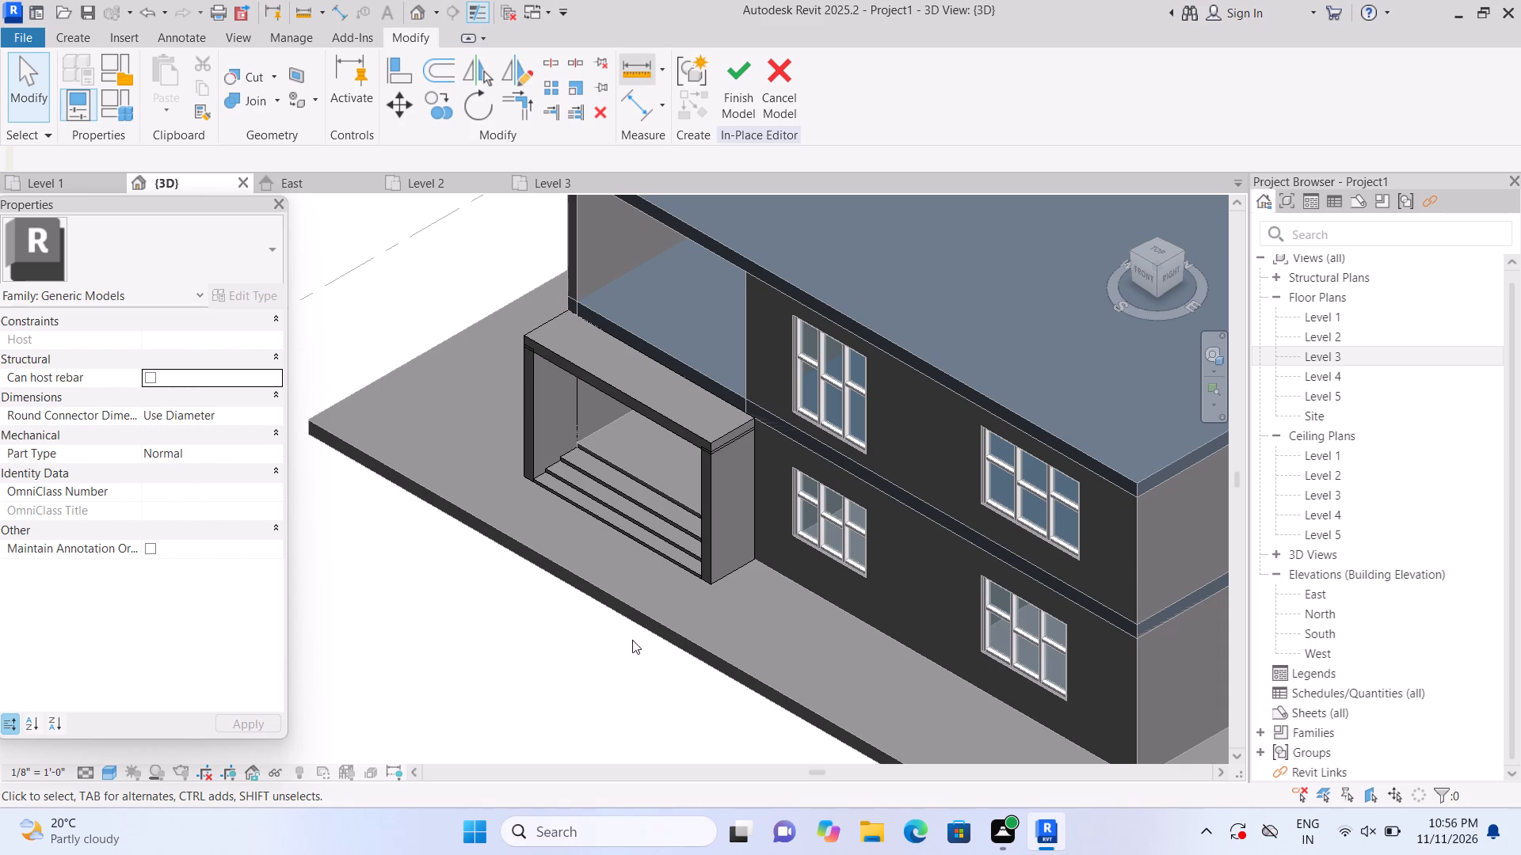
Extend both ends of the canopy band beyond the side blocks, taking the window-side end out to the 16'-0" dimension.
scroll(663, 422, "up", 3)
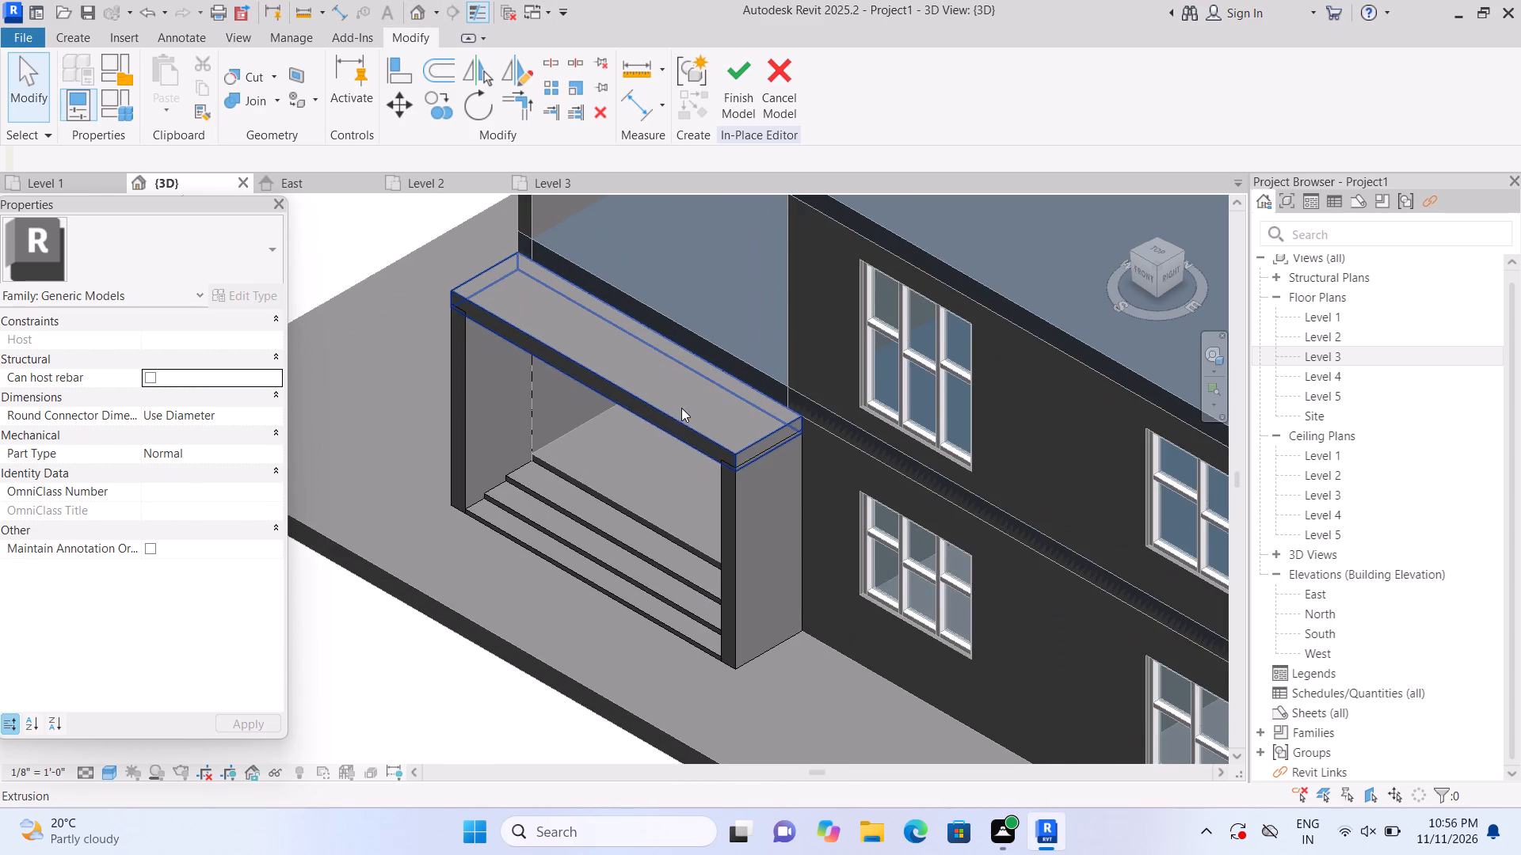
scroll(682, 408, "up", 1)
left_click(704, 404)
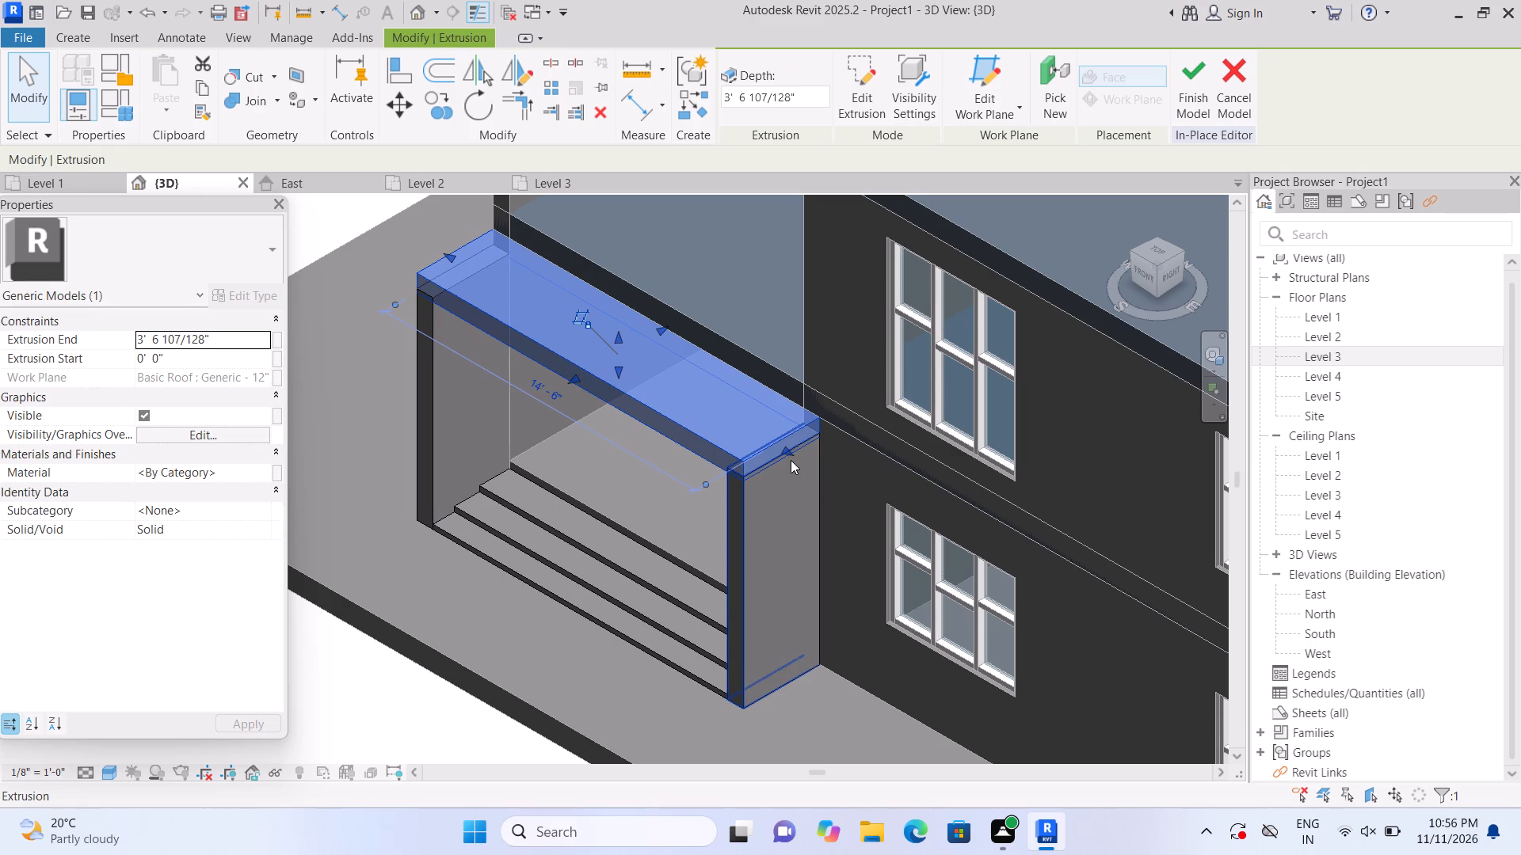
left_click_drag(787, 448, 811, 463)
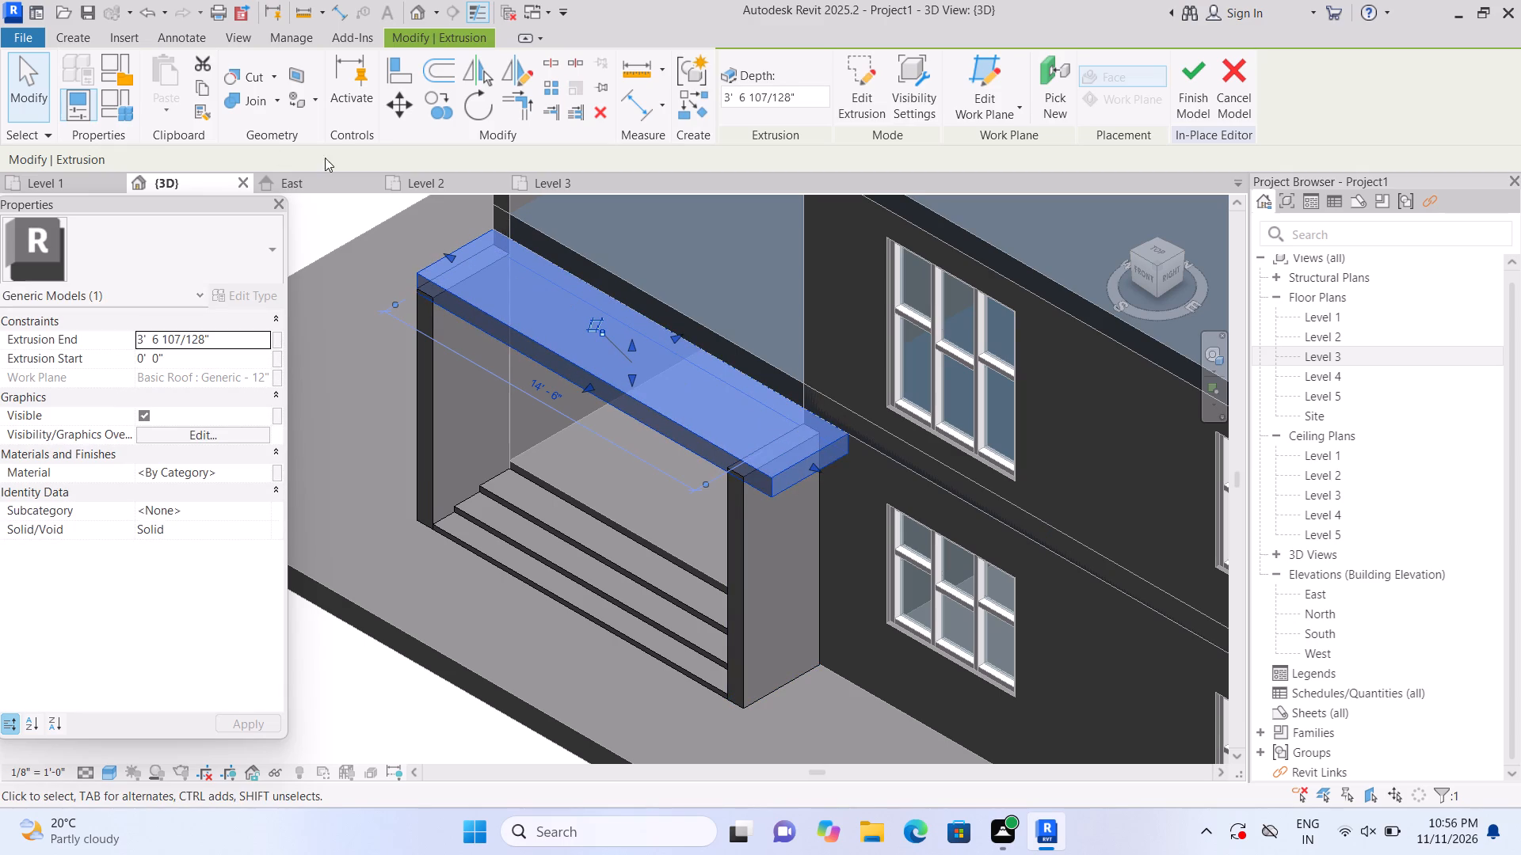
left_click_drag(447, 253, 425, 238)
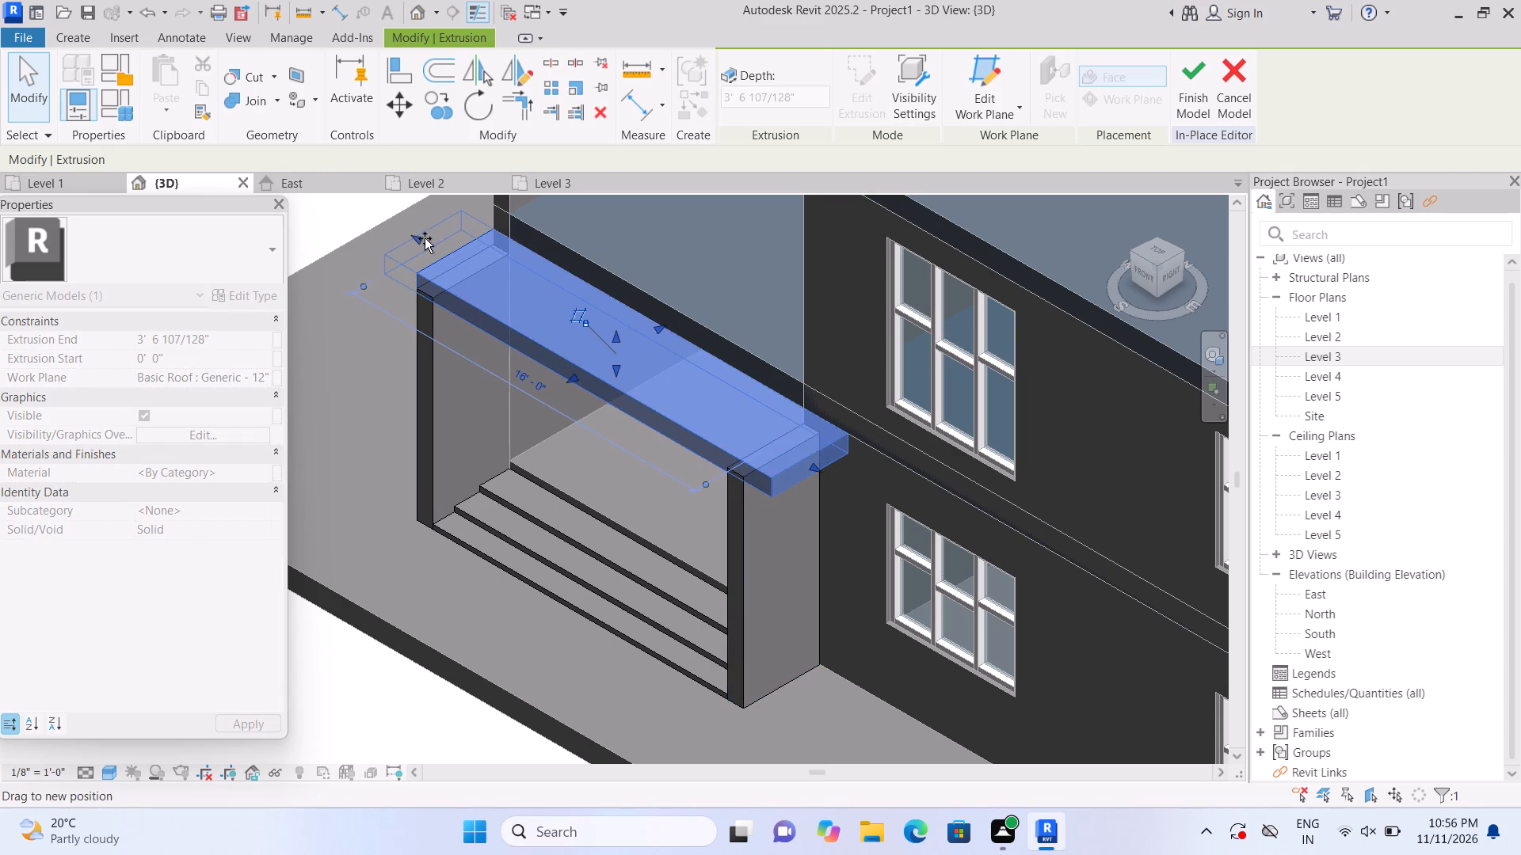
left_click_drag(425, 238, 425, 238)
left_click(425, 238)
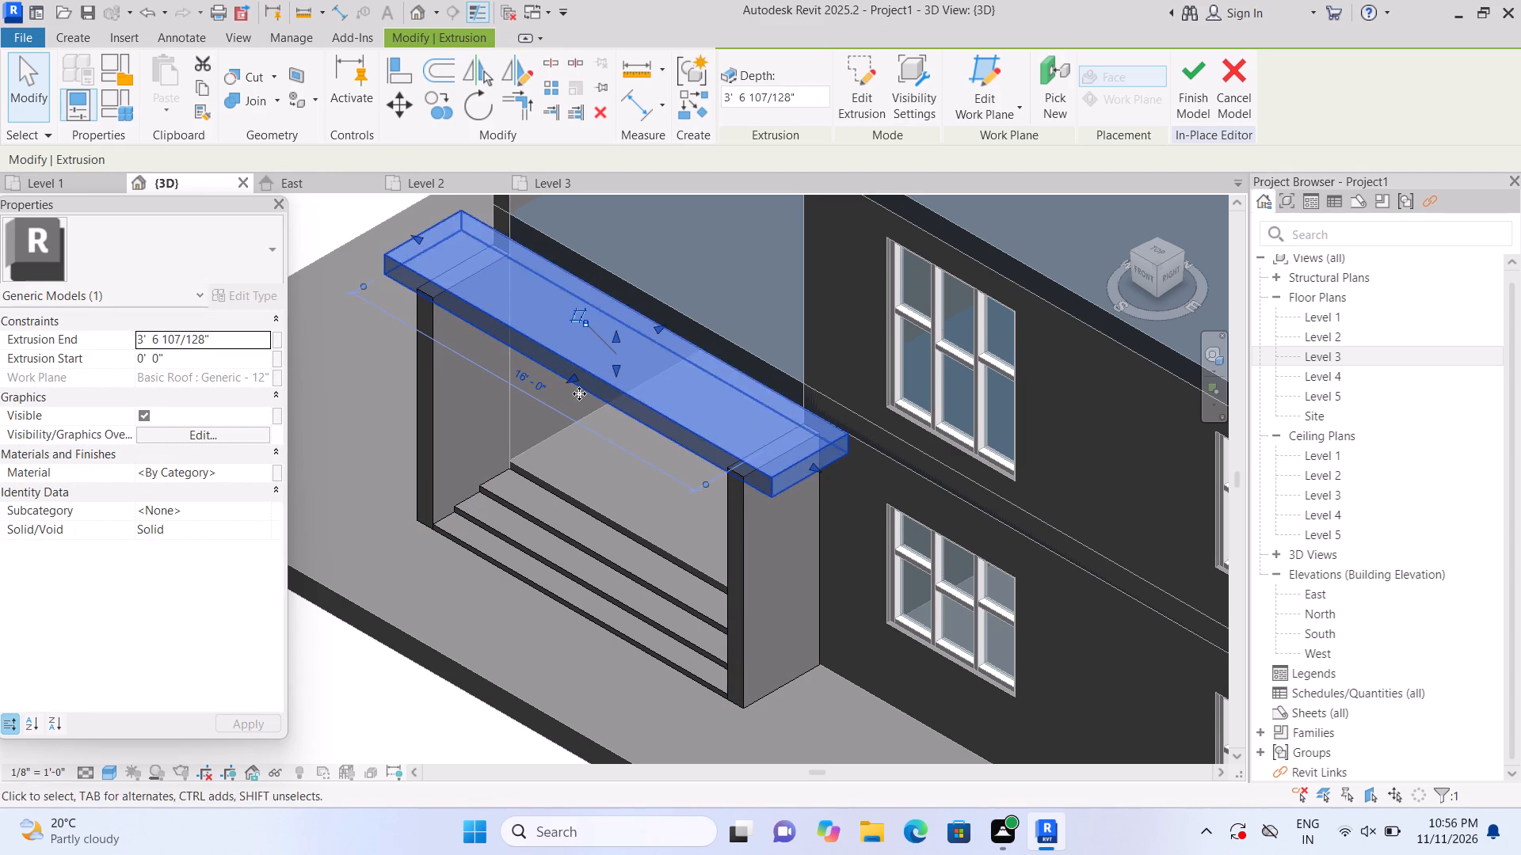
Project the canopy's front face beyond the side blocks, to an extrusion depth of about 4'-4 1/2".
left_click_drag(572, 378, 563, 389)
double_click(373, 677)
scroll(388, 656, "down", 2)
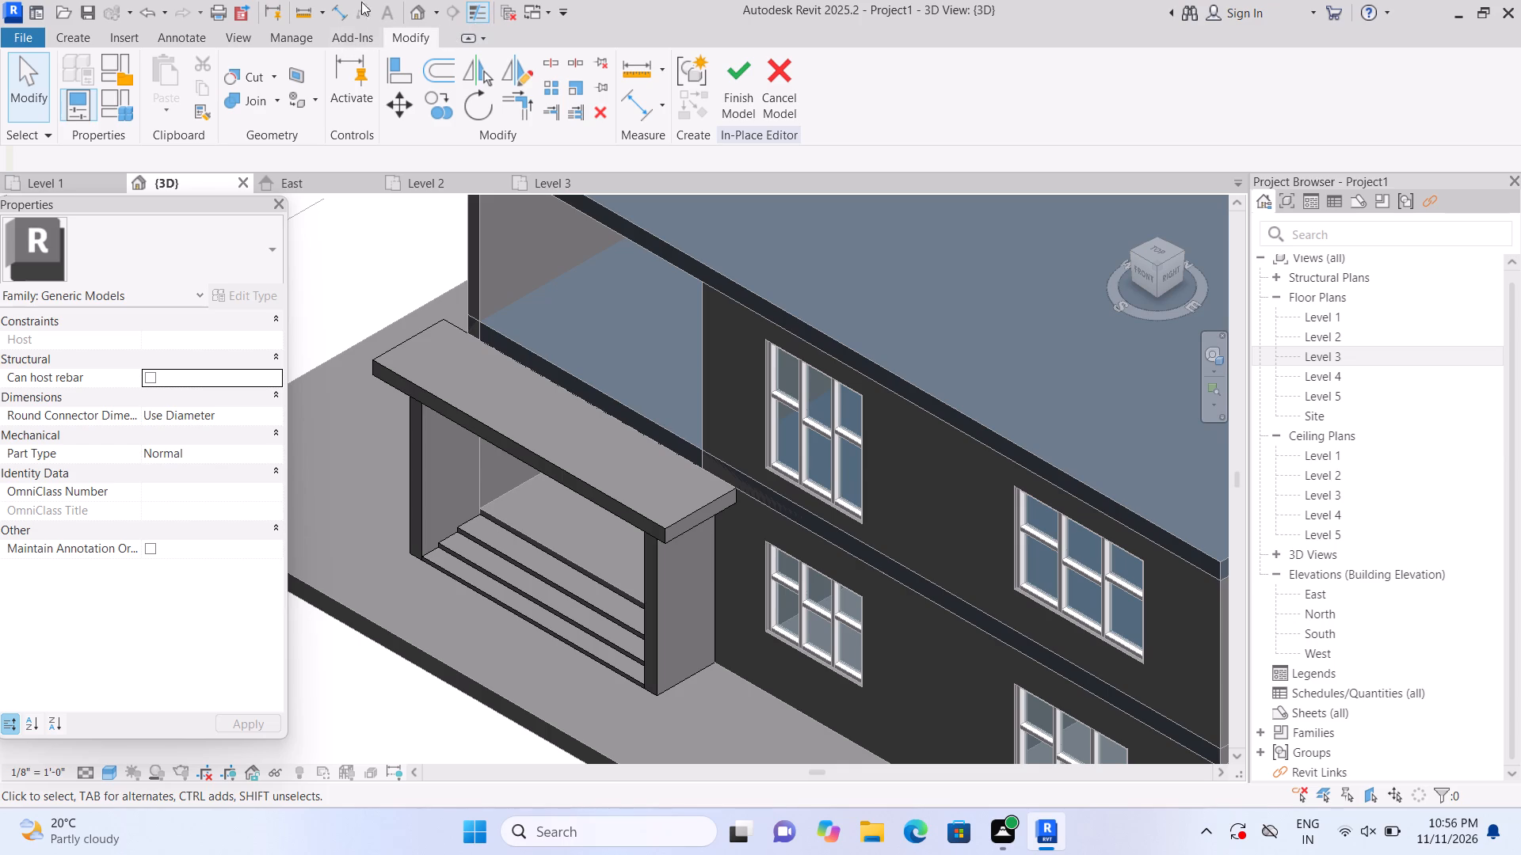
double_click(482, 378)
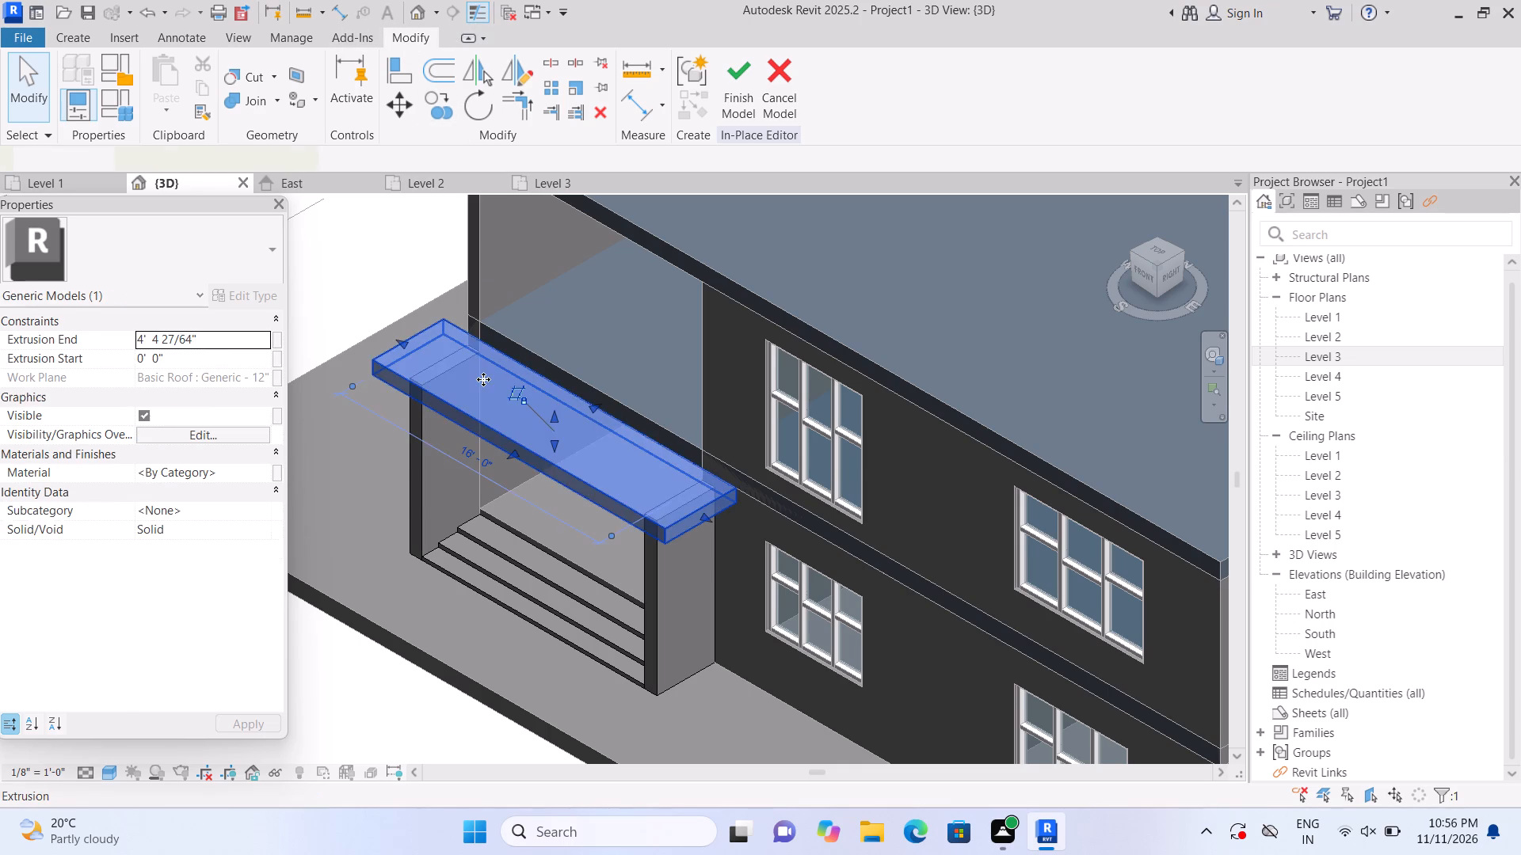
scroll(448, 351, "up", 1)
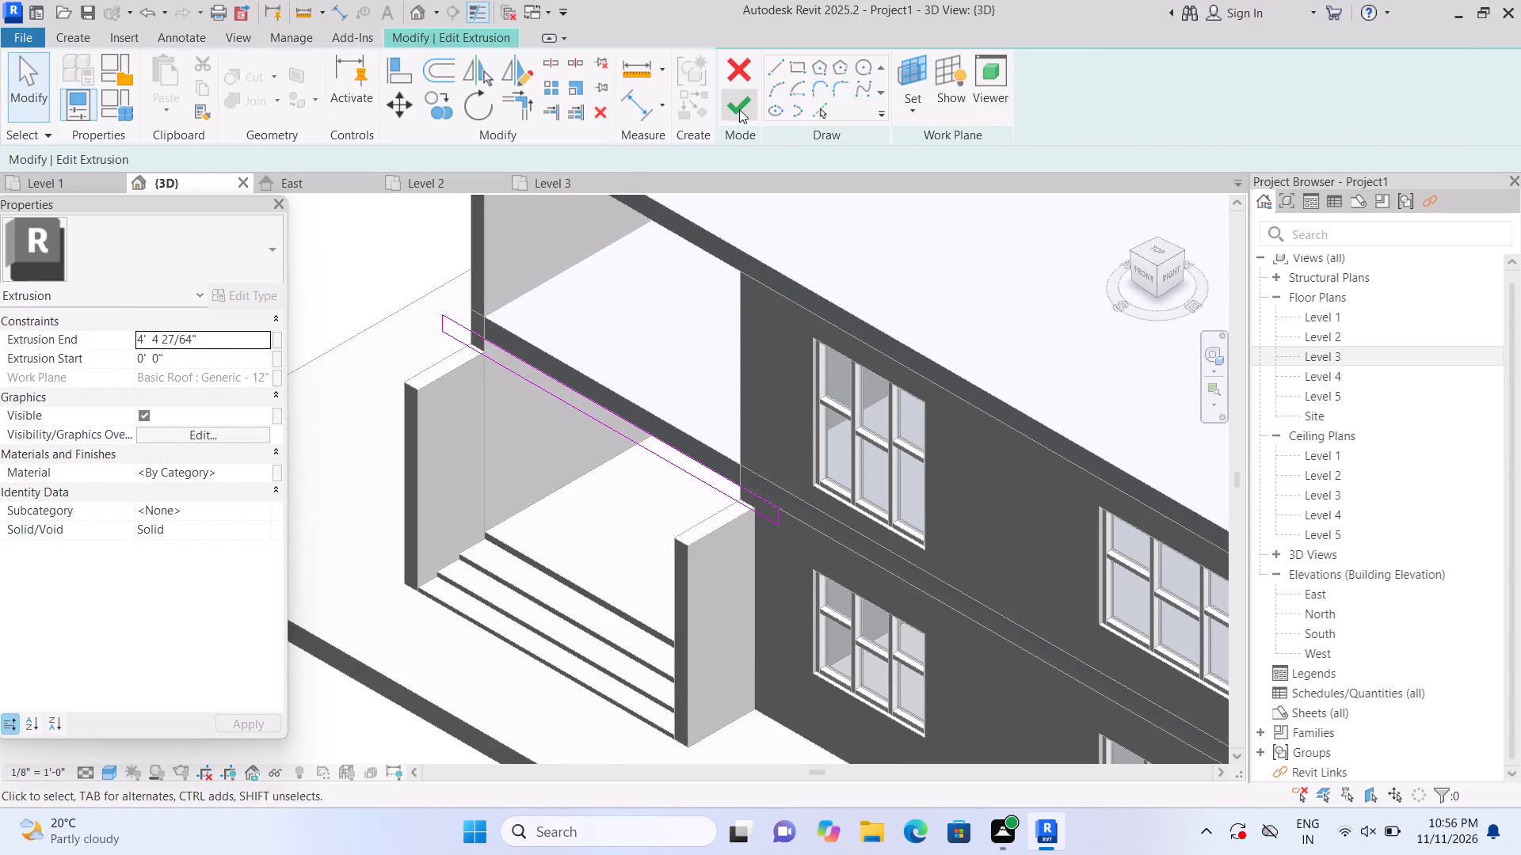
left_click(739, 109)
Pull the canopy's window-side end back to the 15'-4" dimension, reducing its overhang past the block.
scroll(334, 350, "up", 1)
scroll(399, 366, "up", 1)
scroll(478, 390, "up", 2)
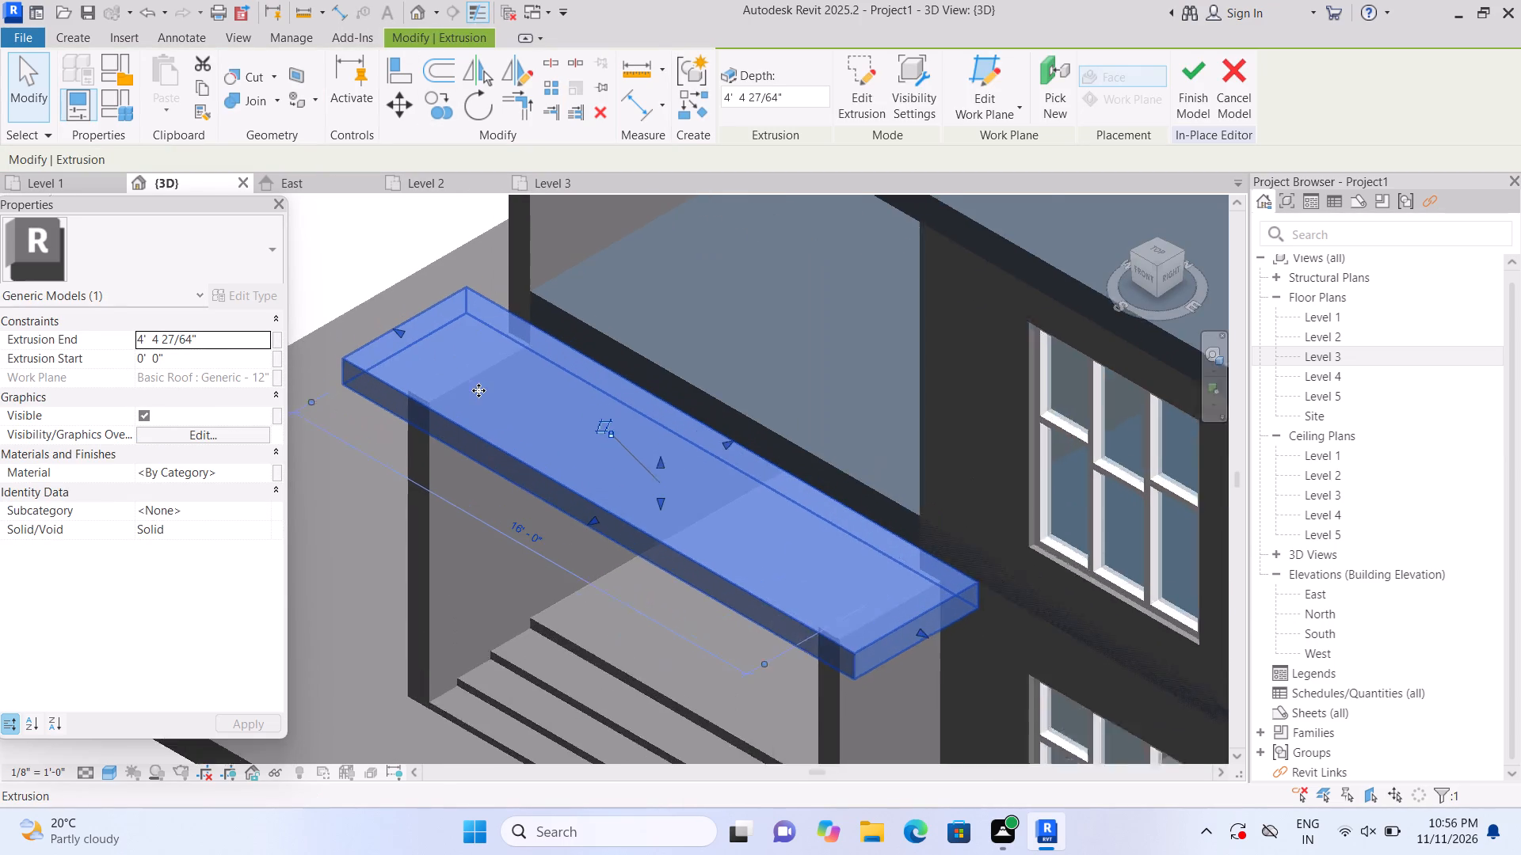
left_click_drag(387, 321, 400, 331)
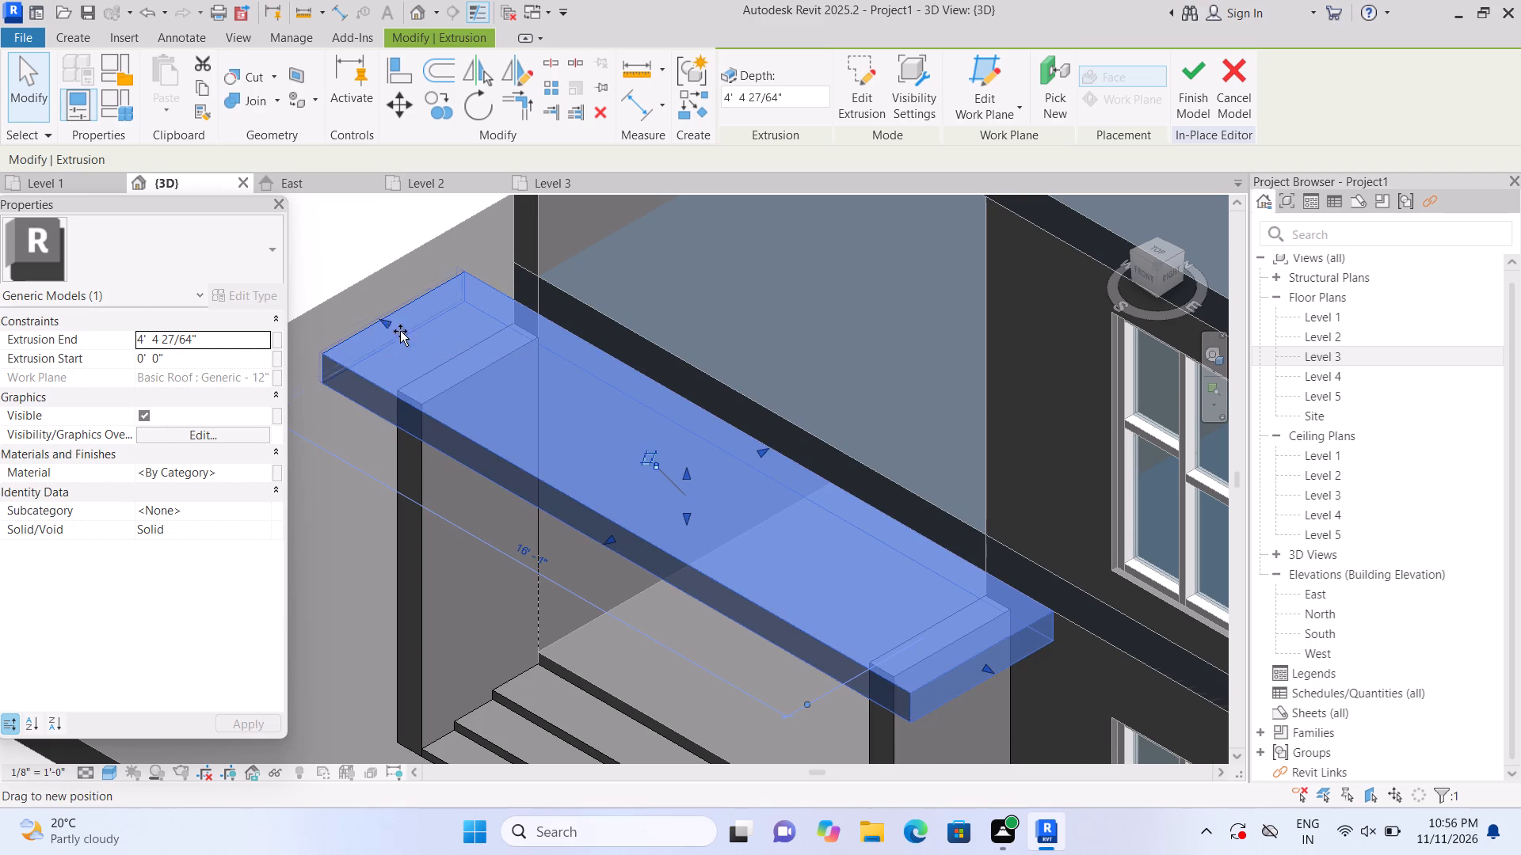
left_click_drag(400, 331, 414, 342)
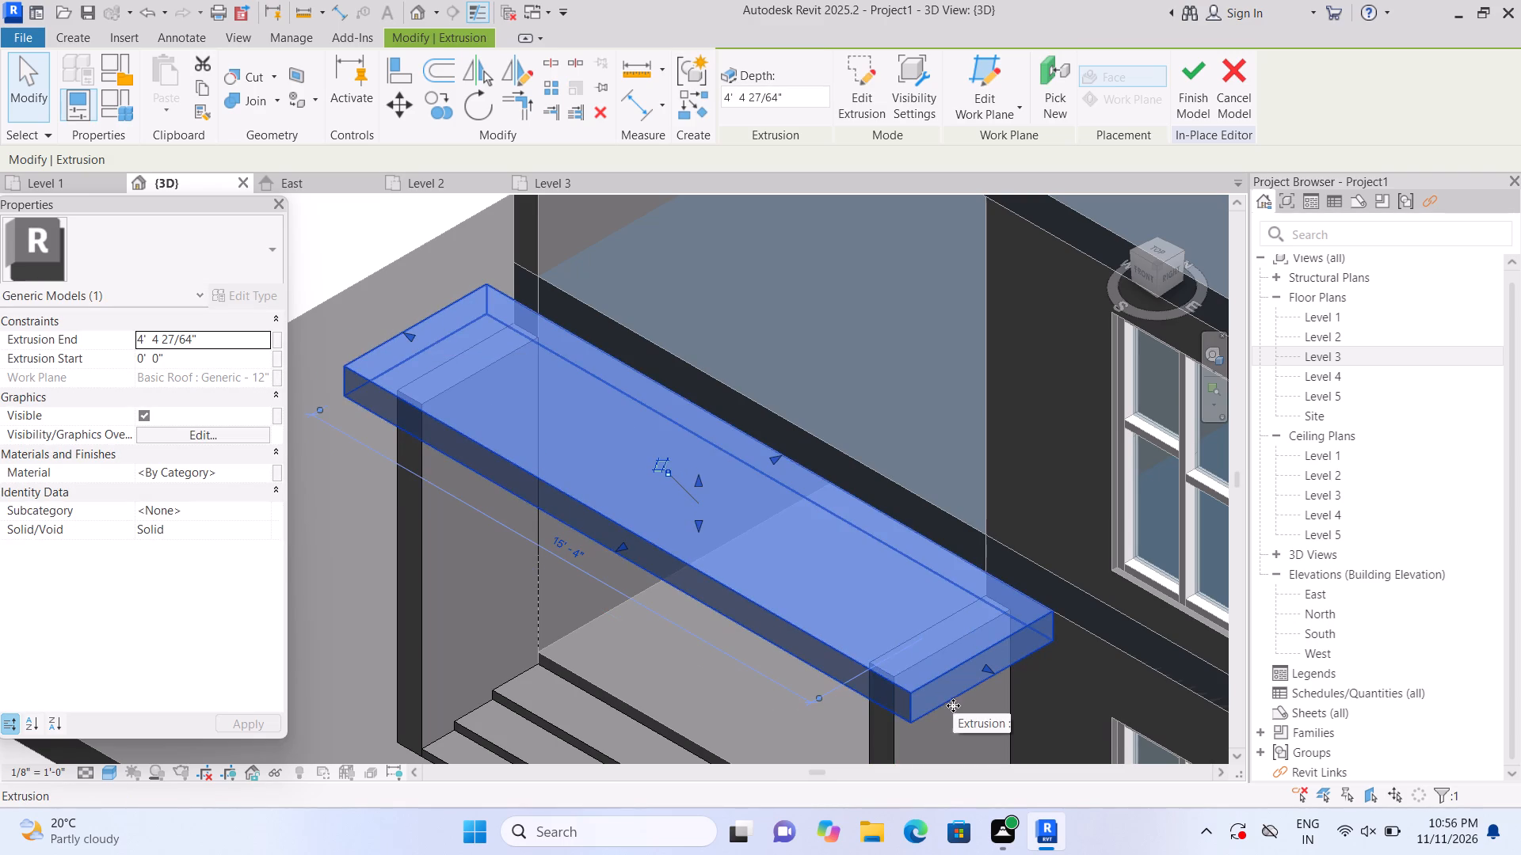
scroll(930, 669, "down", 3)
left_click(398, 344)
scroll(398, 344, "down", 3)
middle_click_drag(398, 355, 370, 324)
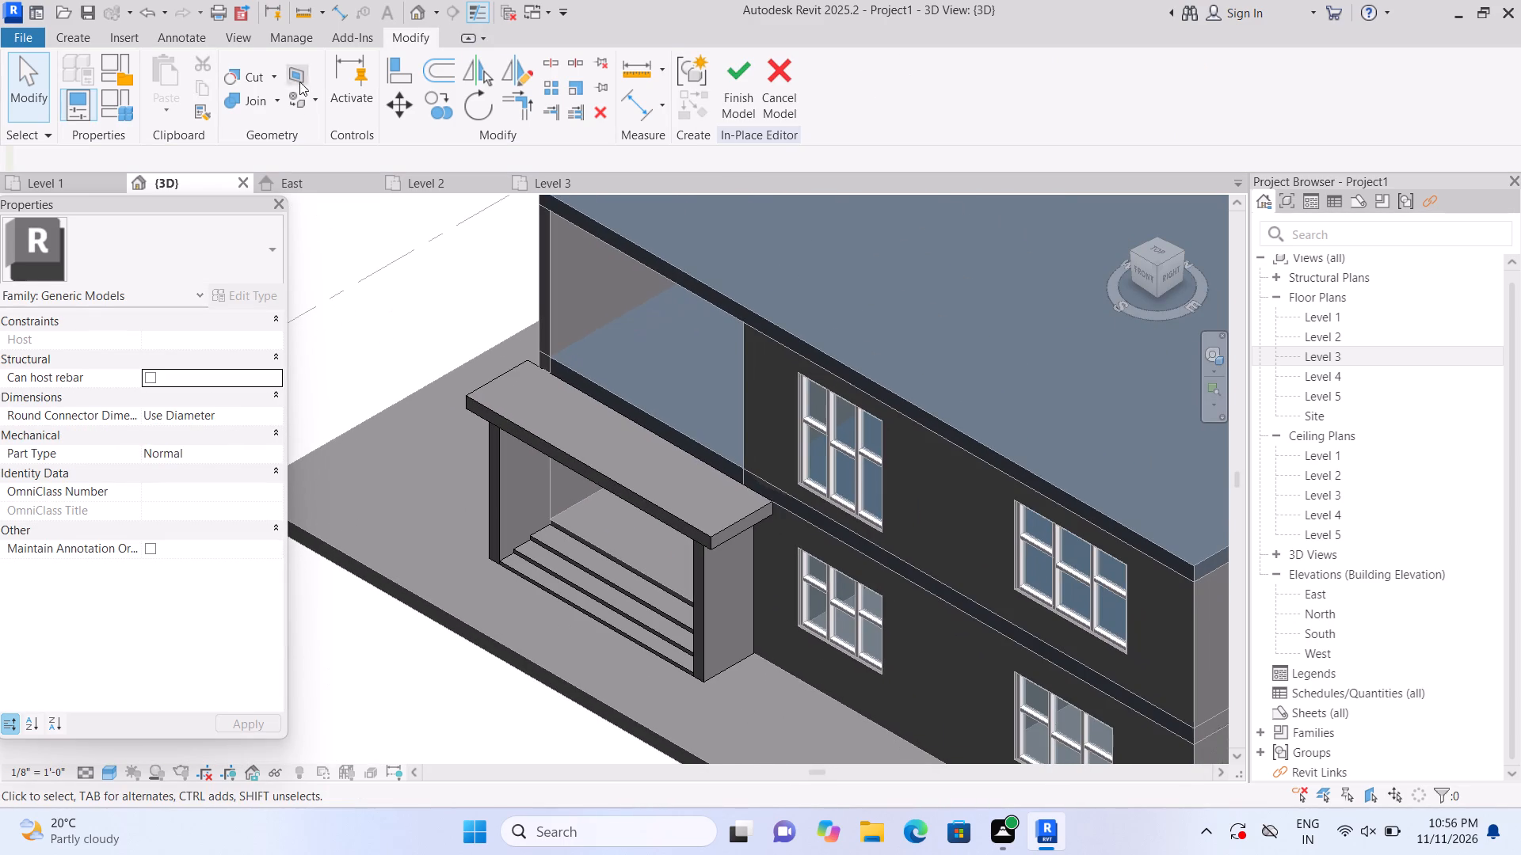
Start a new 1'-0" deep extrusion with the canopy's top face as its work plane.
left_click(67, 38)
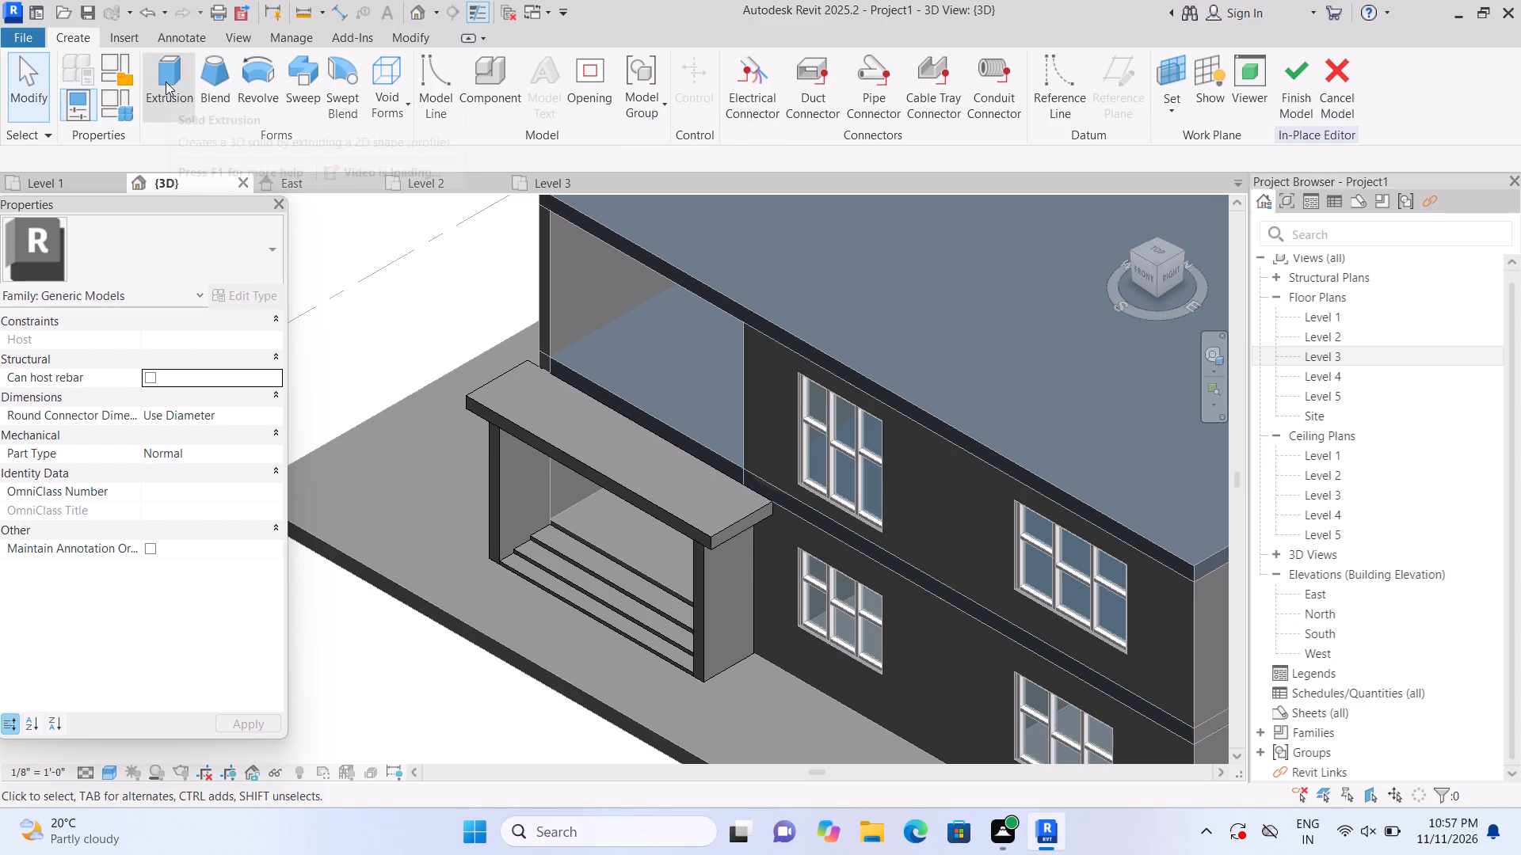
left_click(166, 82)
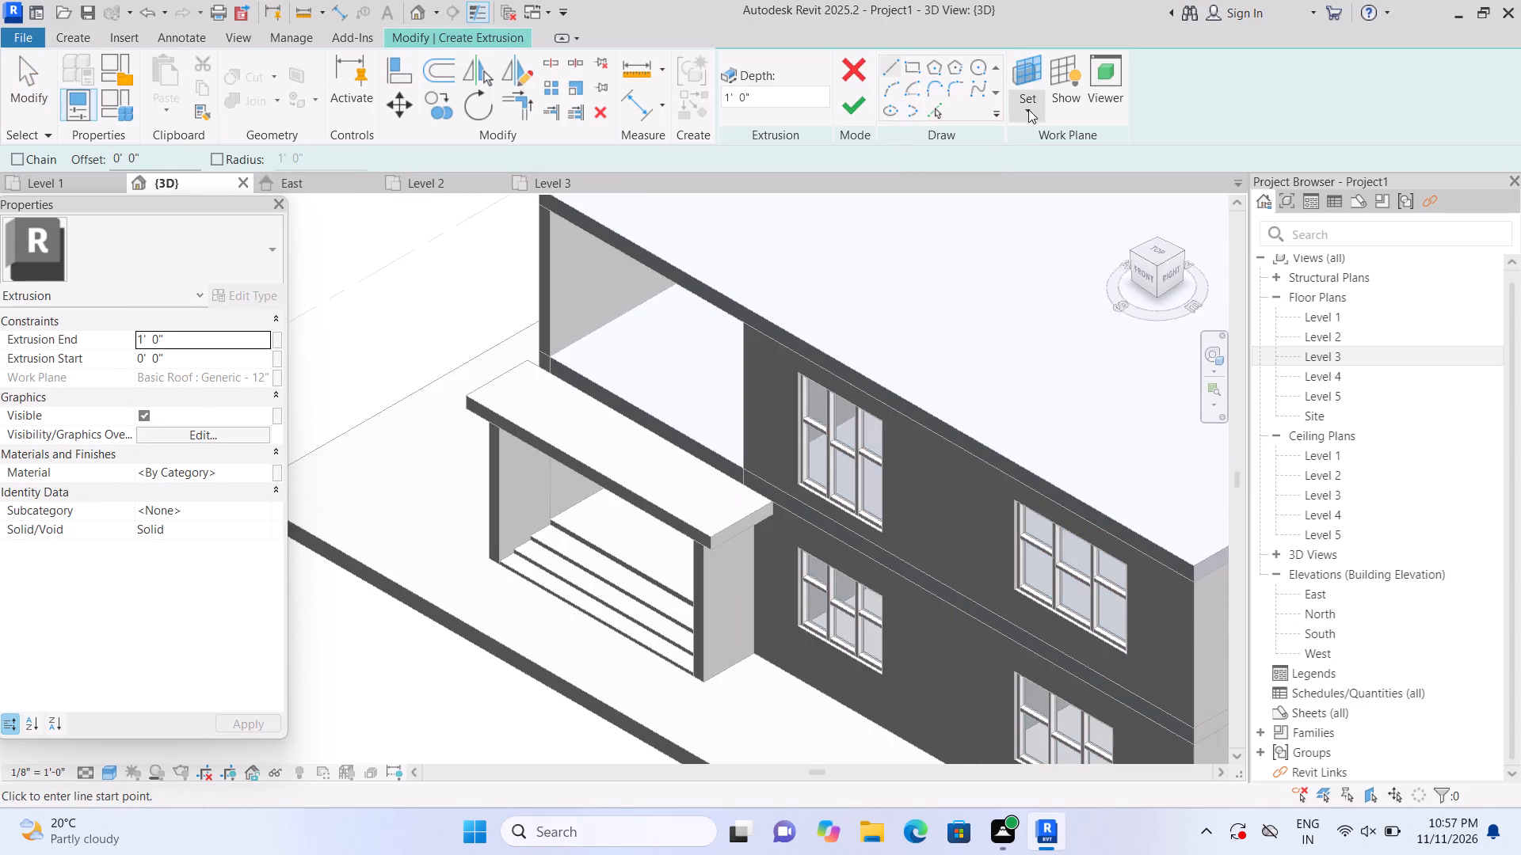
left_click(1029, 108)
left_click(1043, 166)
scroll(900, 342, "up", 2)
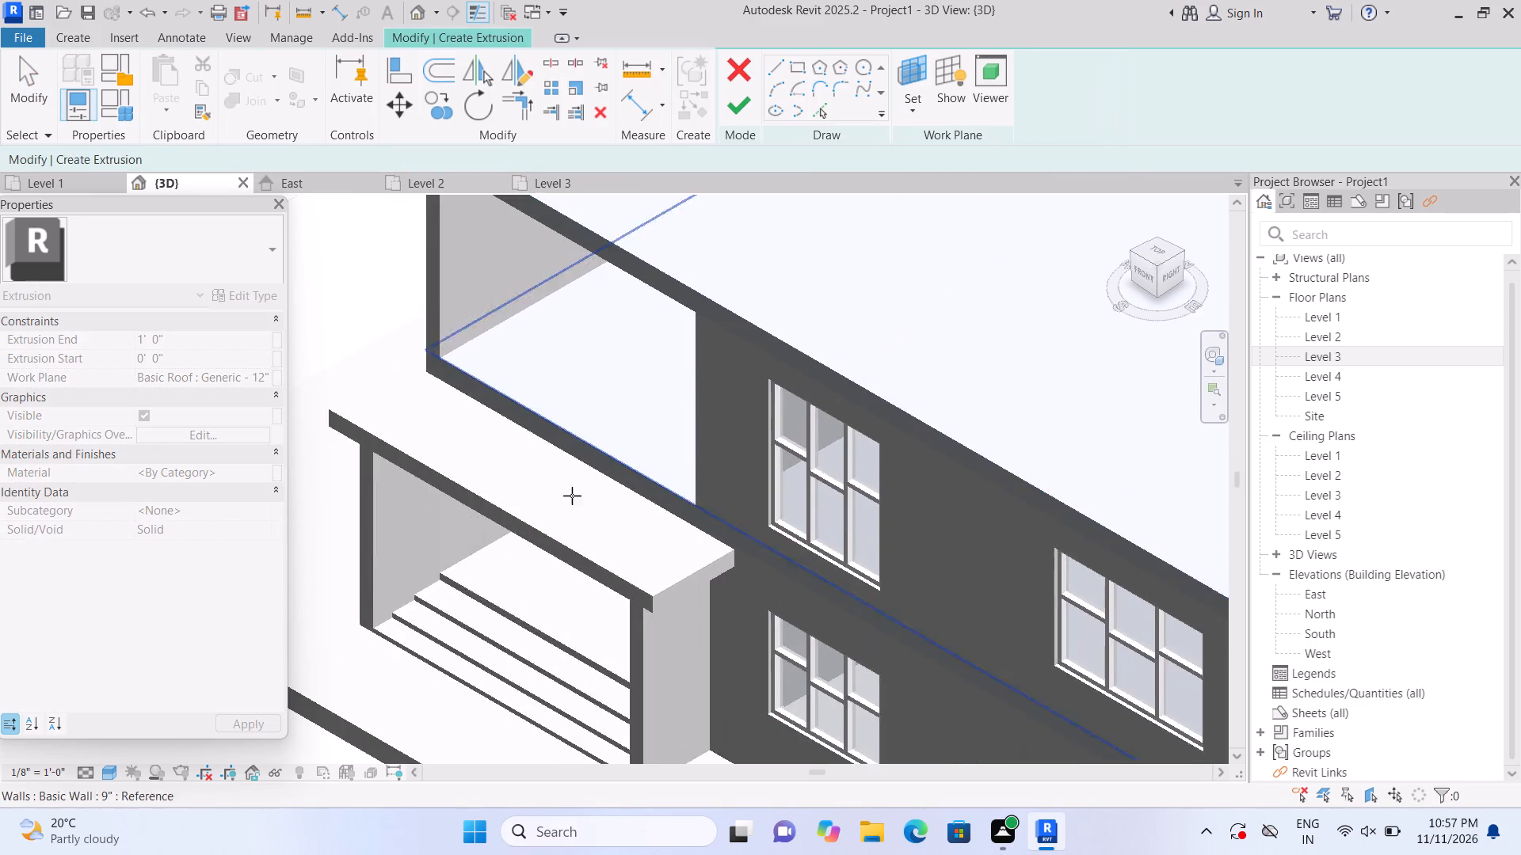
scroll(528, 522, "up", 1)
left_click(562, 492)
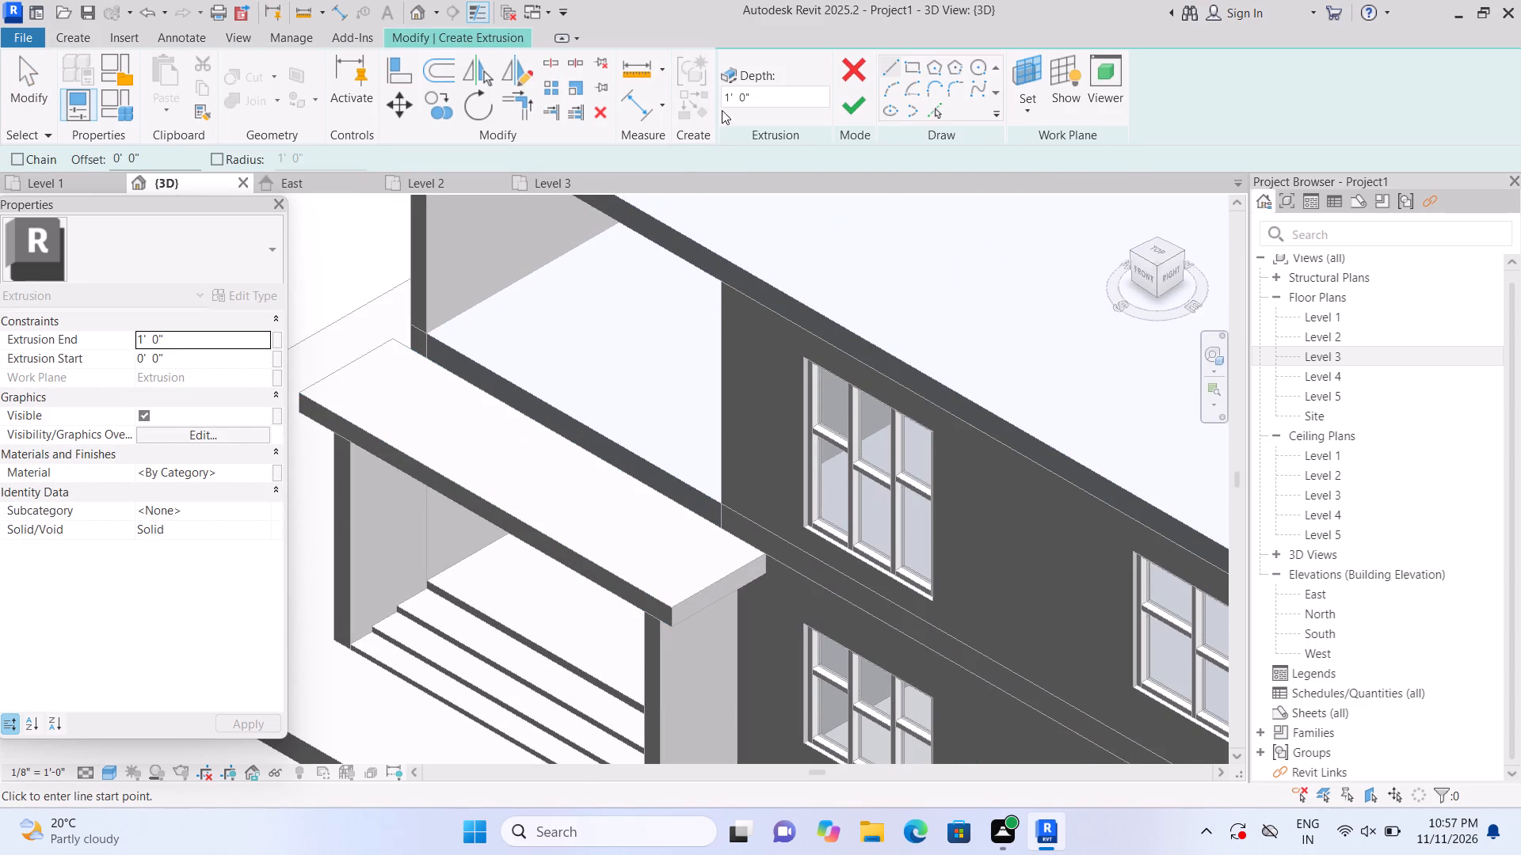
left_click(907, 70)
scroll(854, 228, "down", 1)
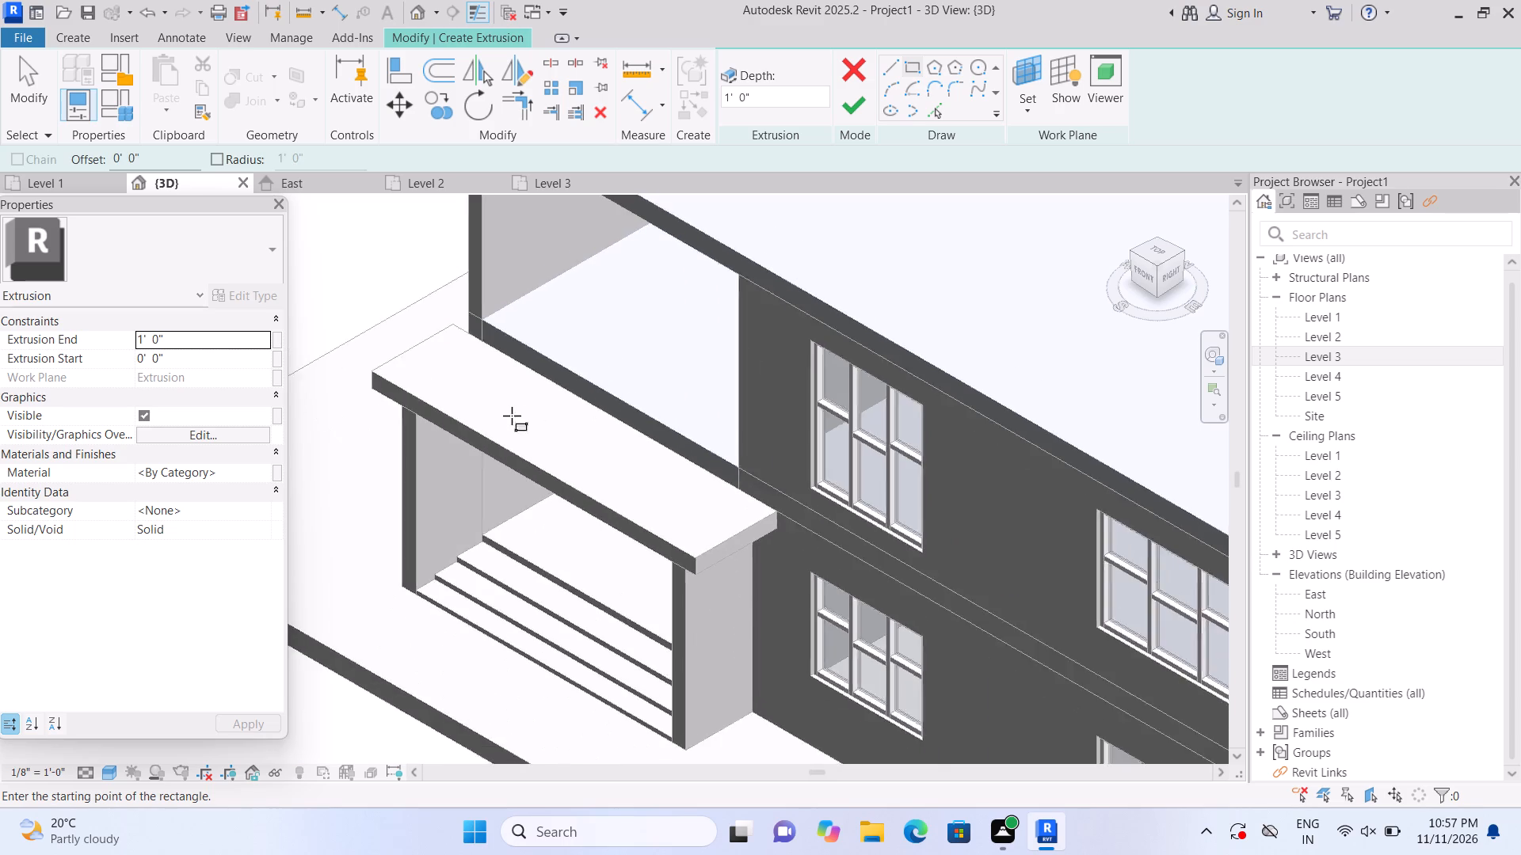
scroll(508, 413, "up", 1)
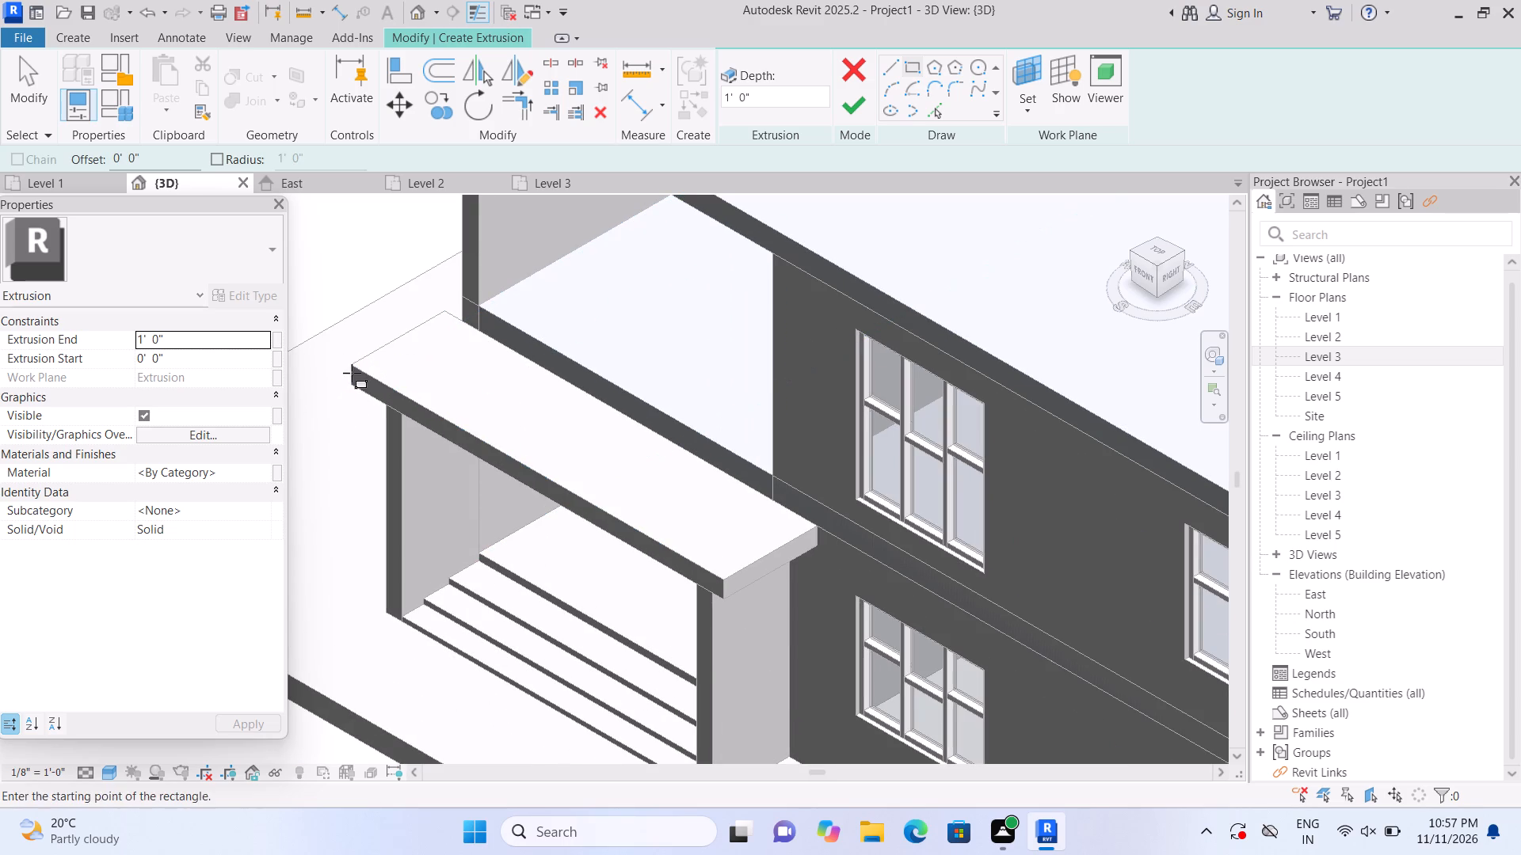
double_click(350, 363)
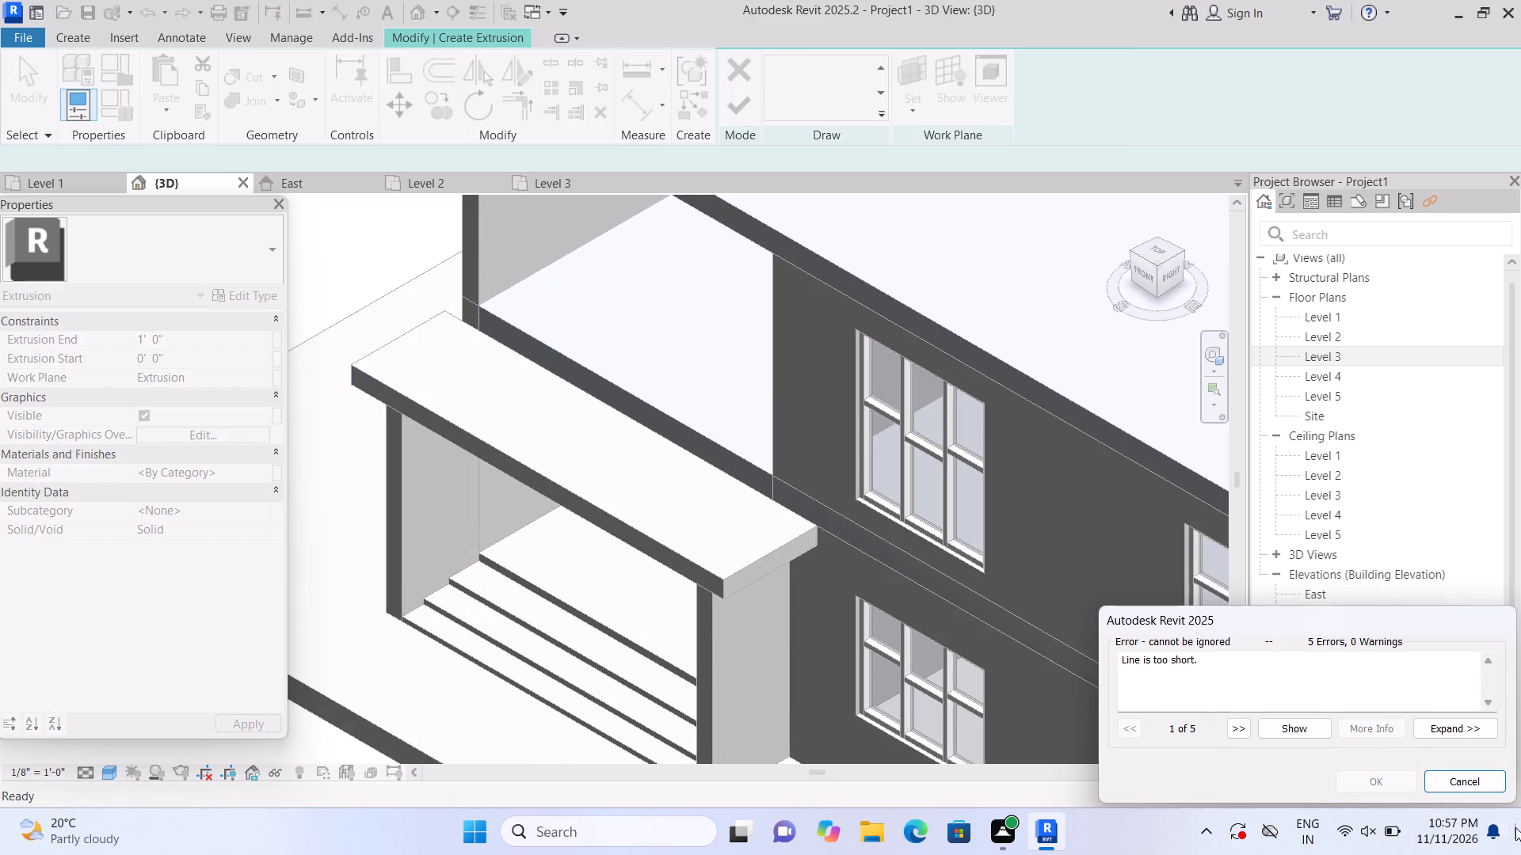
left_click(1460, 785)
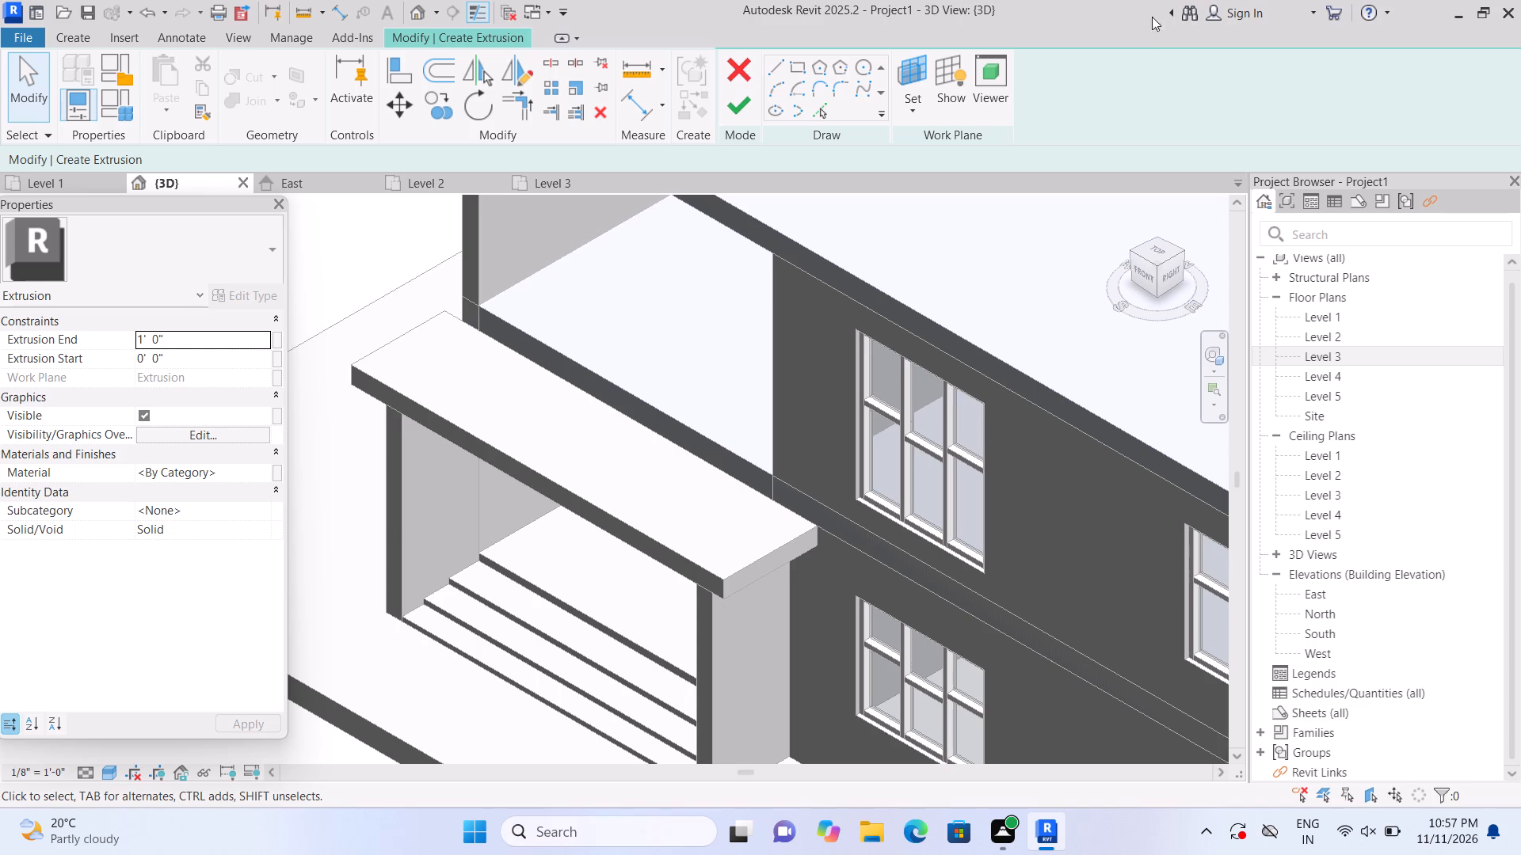
Sketch a rectangle covering the canopy's whole top face and complete the extrusion.
left_click(801, 67)
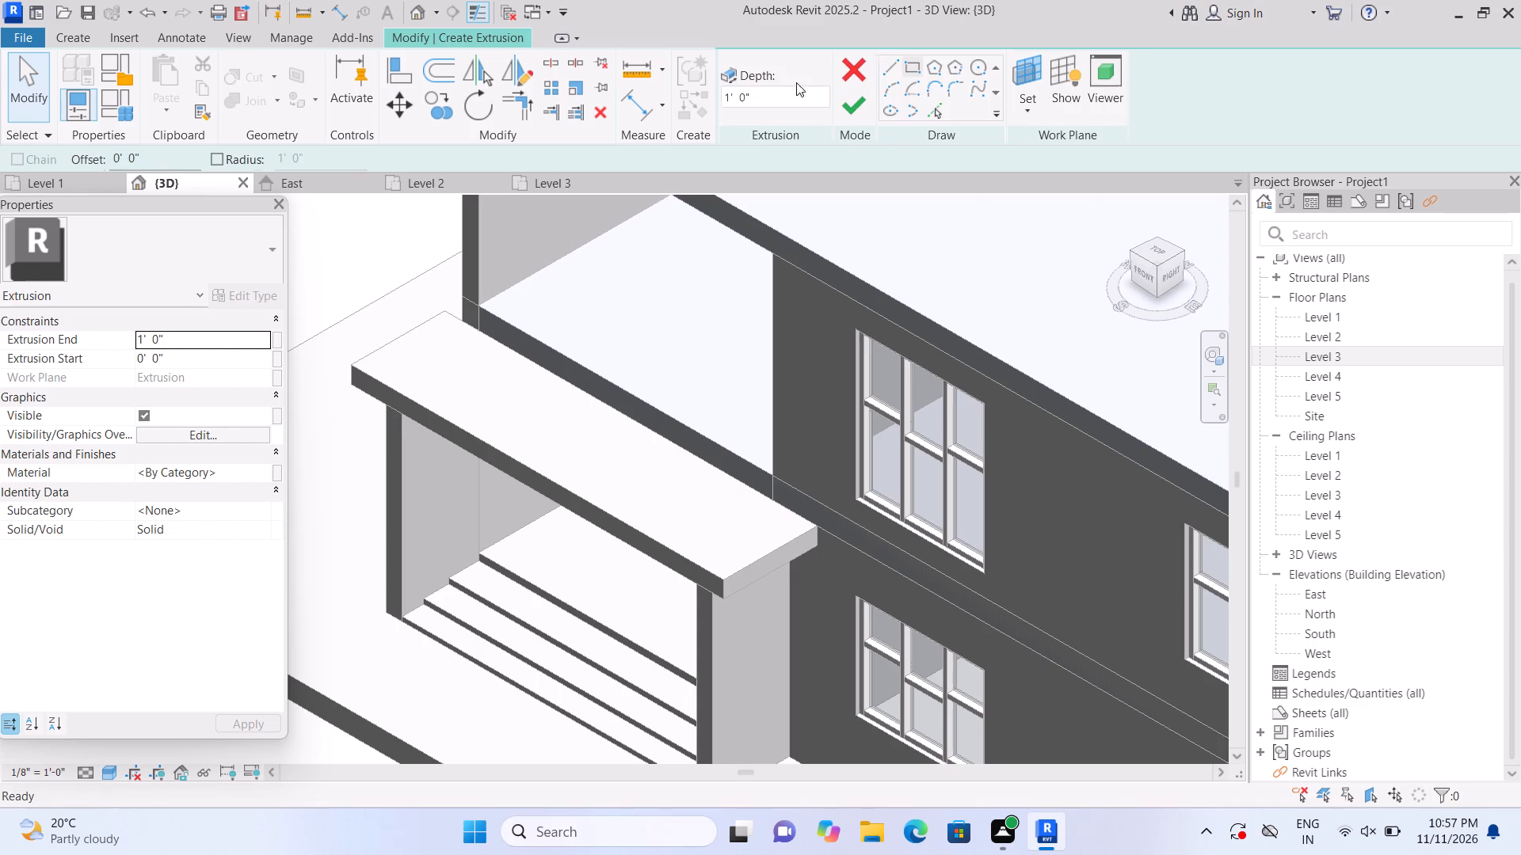
left_click(350, 359)
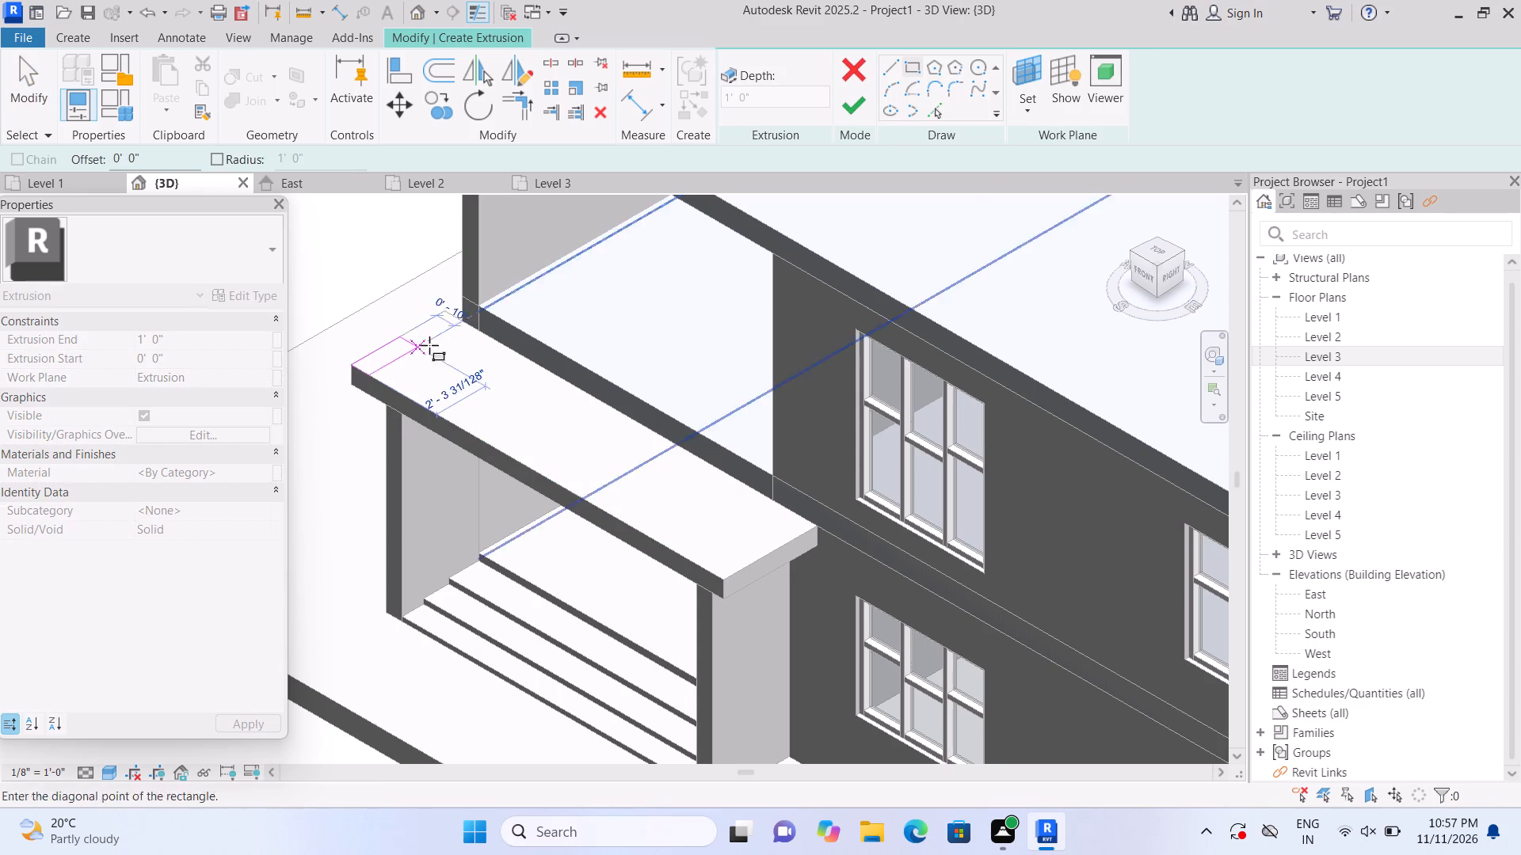
left_click(810, 524)
left_click(847, 95)
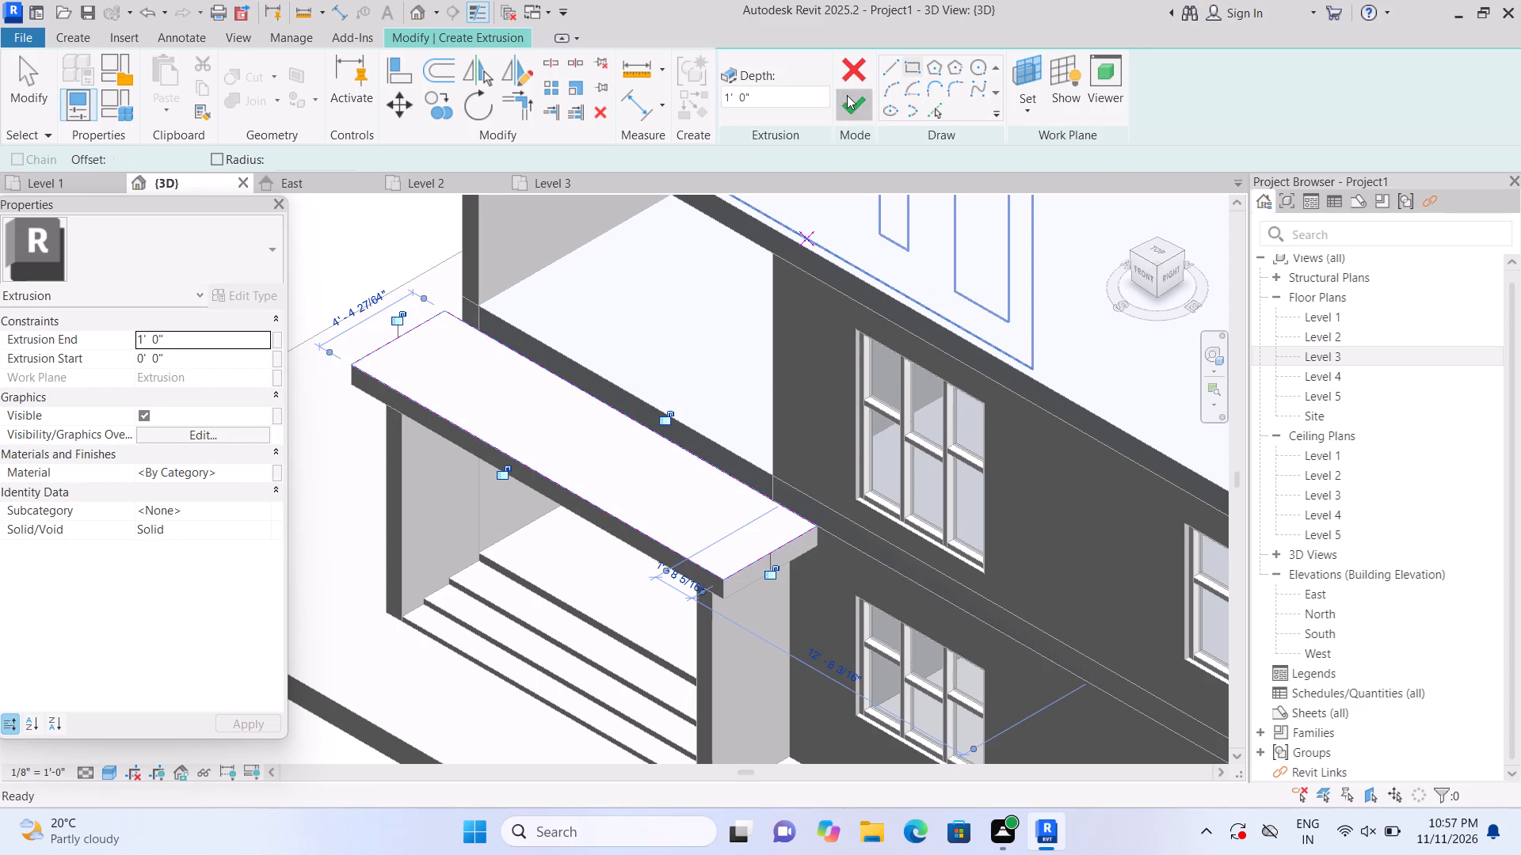
Set the extrusion end of the new slab on top of the canopy to 3".
left_click(208, 337)
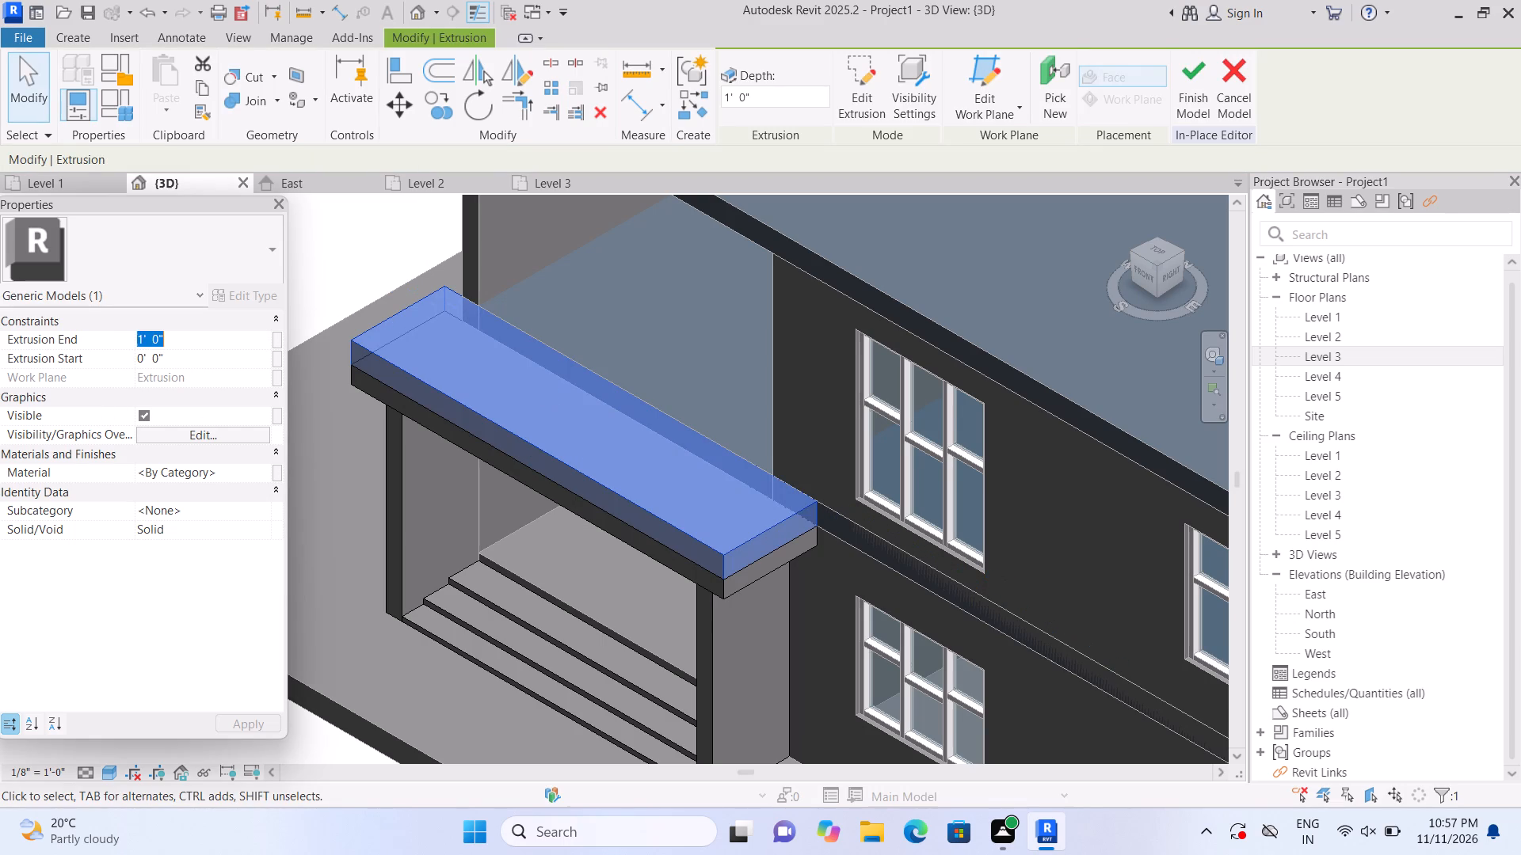
key("BackSpace")
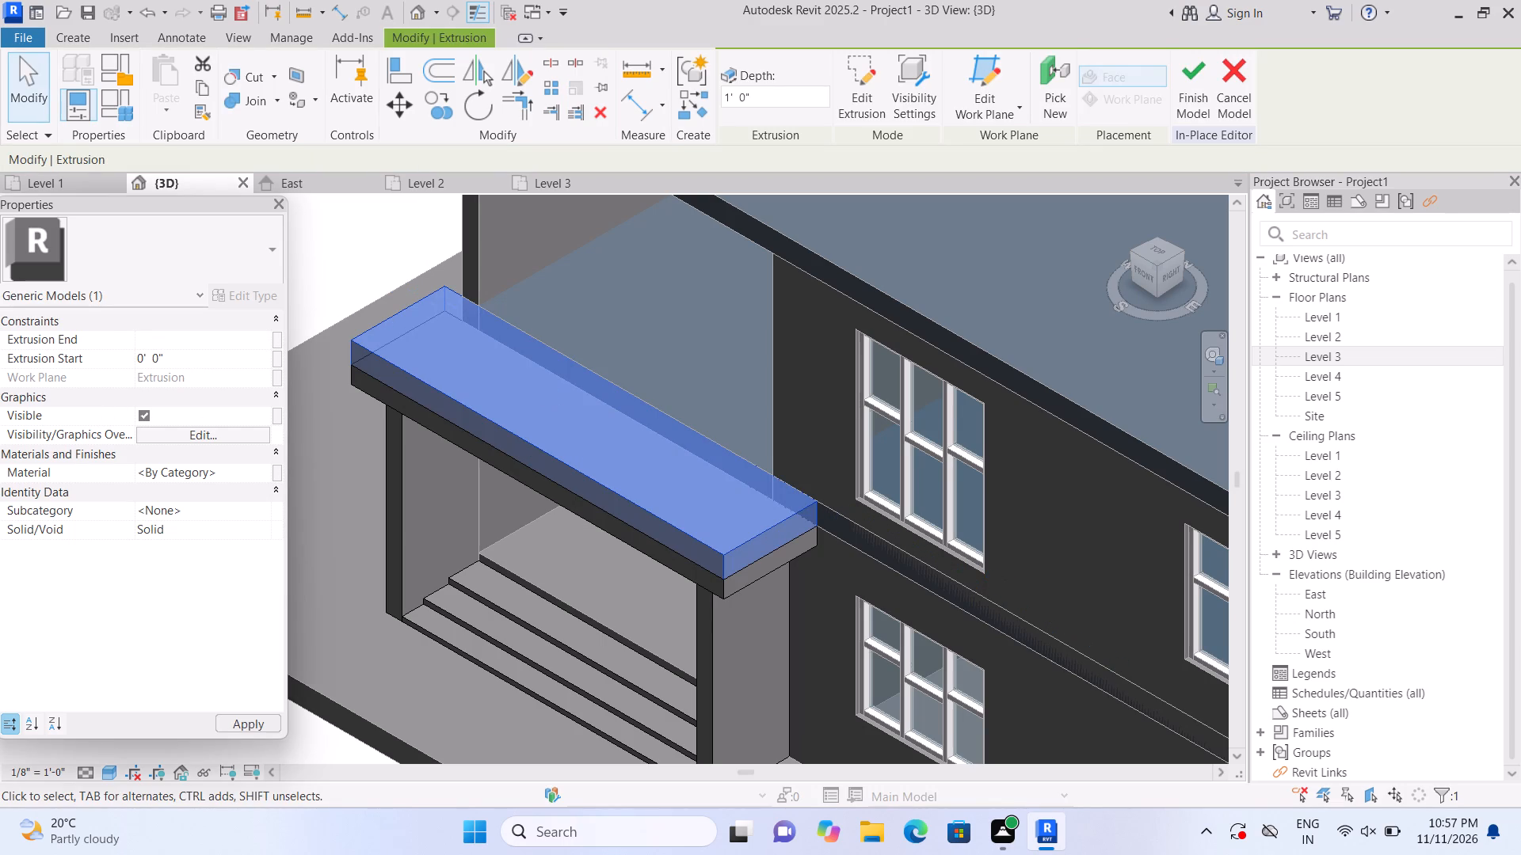
type("3\"")
key("Return")
left_click(325, 249)
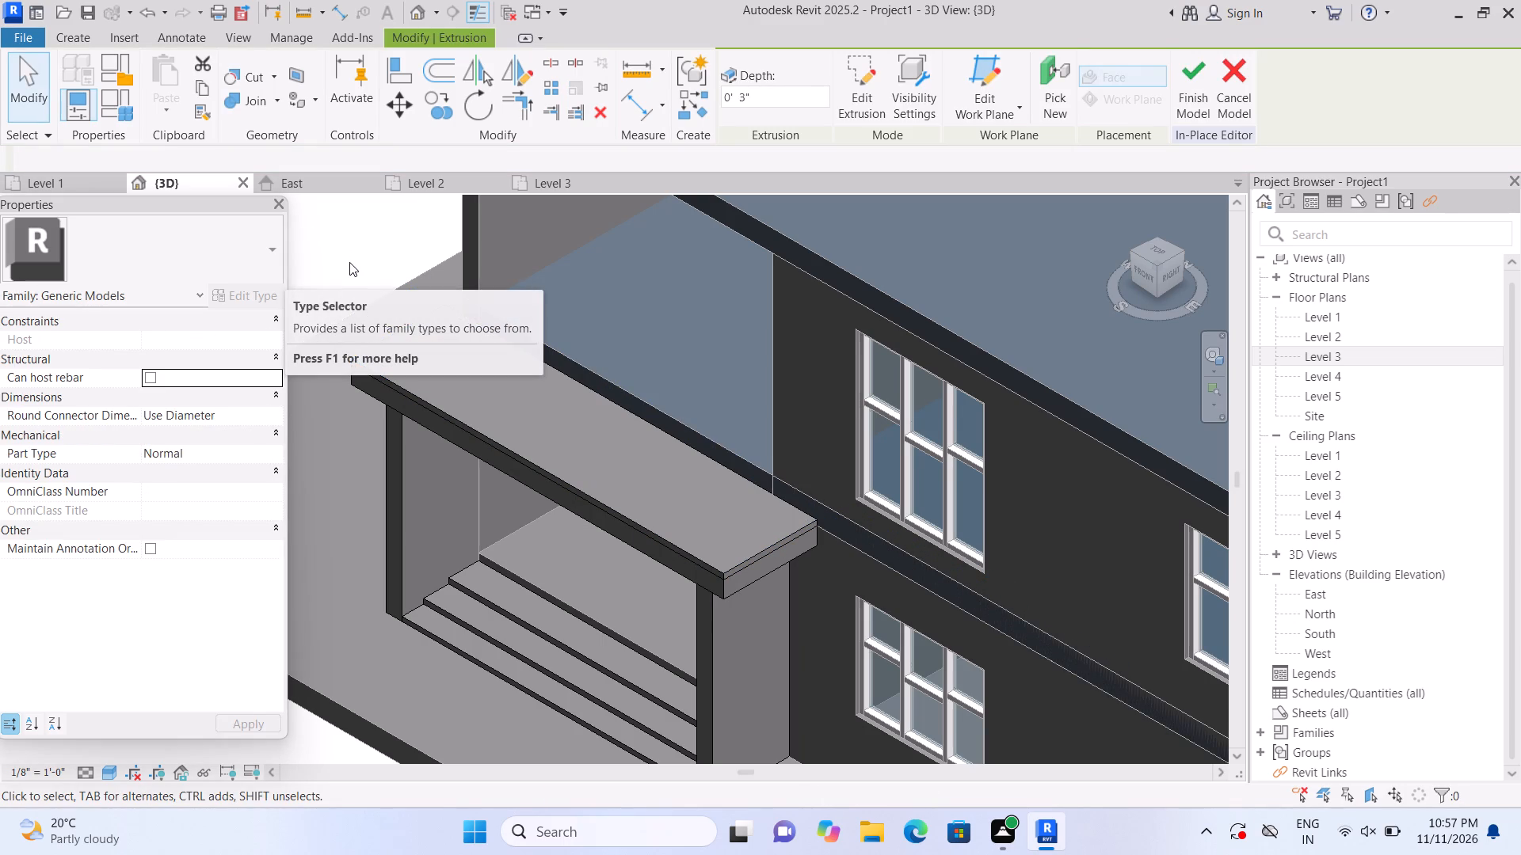
key("Escape")
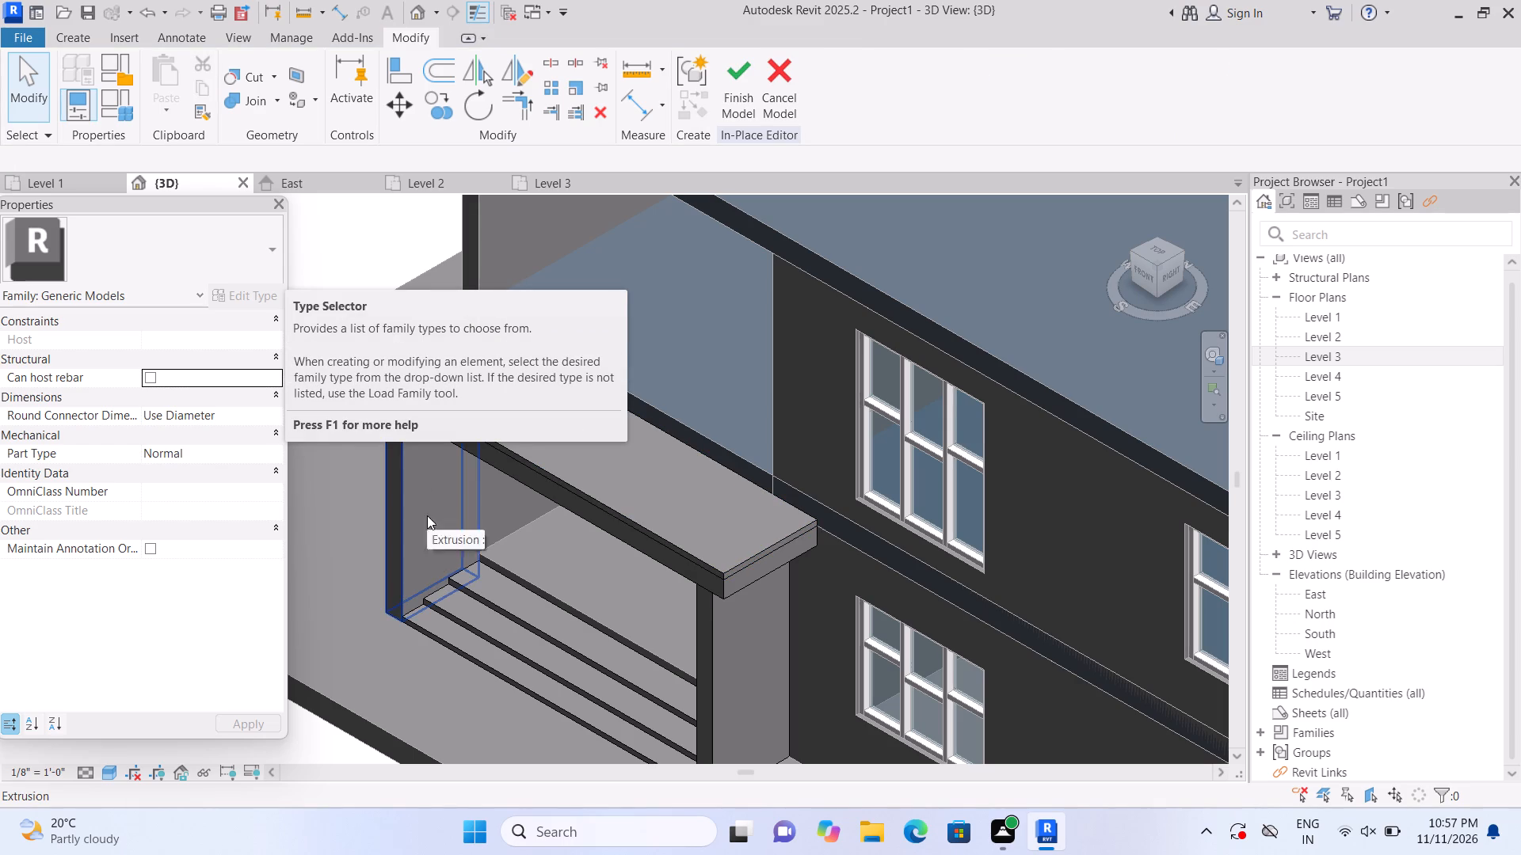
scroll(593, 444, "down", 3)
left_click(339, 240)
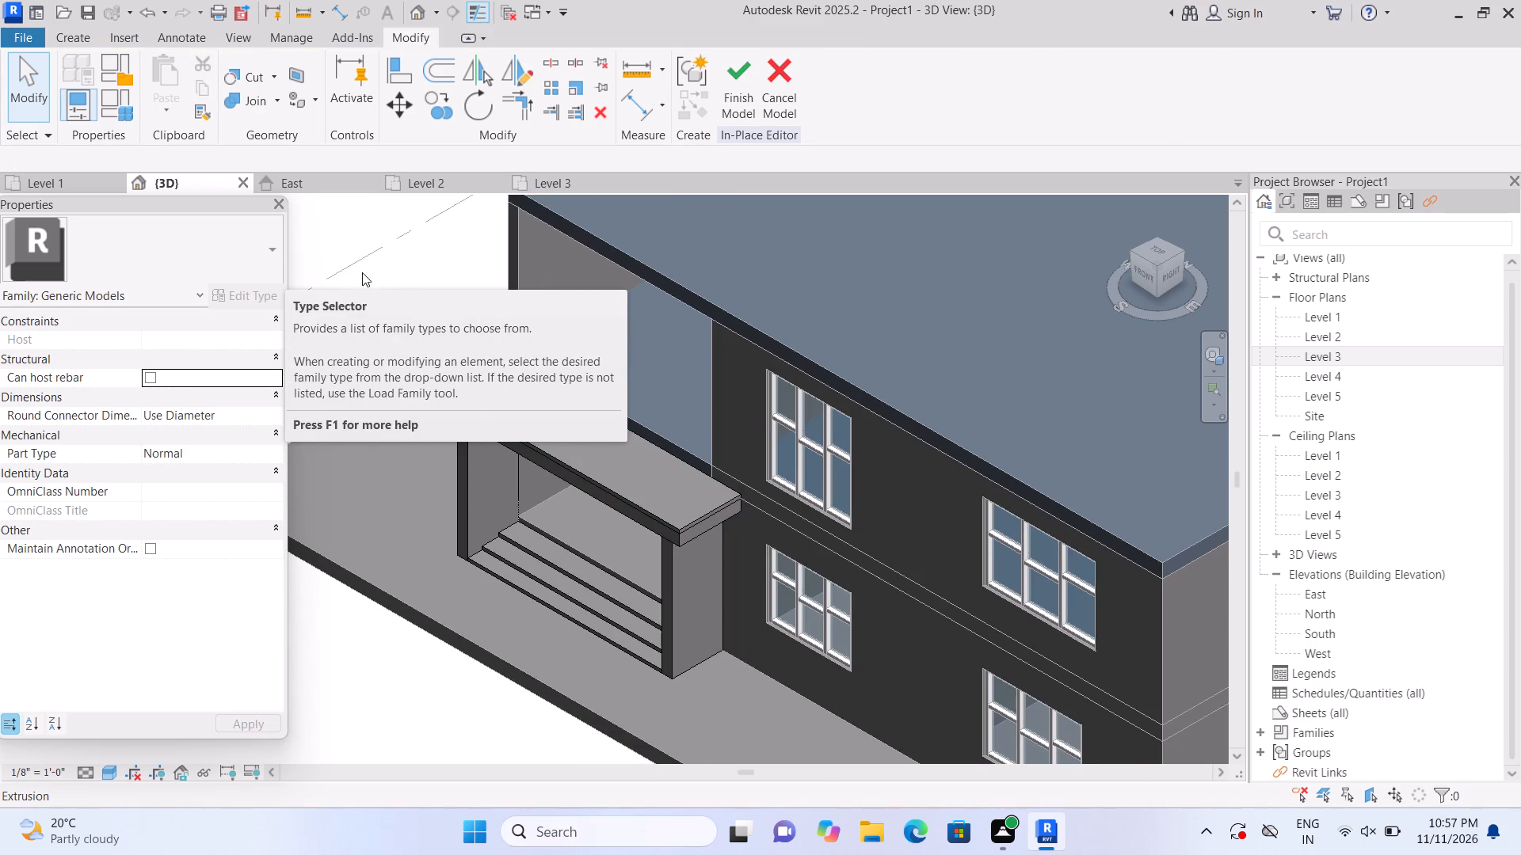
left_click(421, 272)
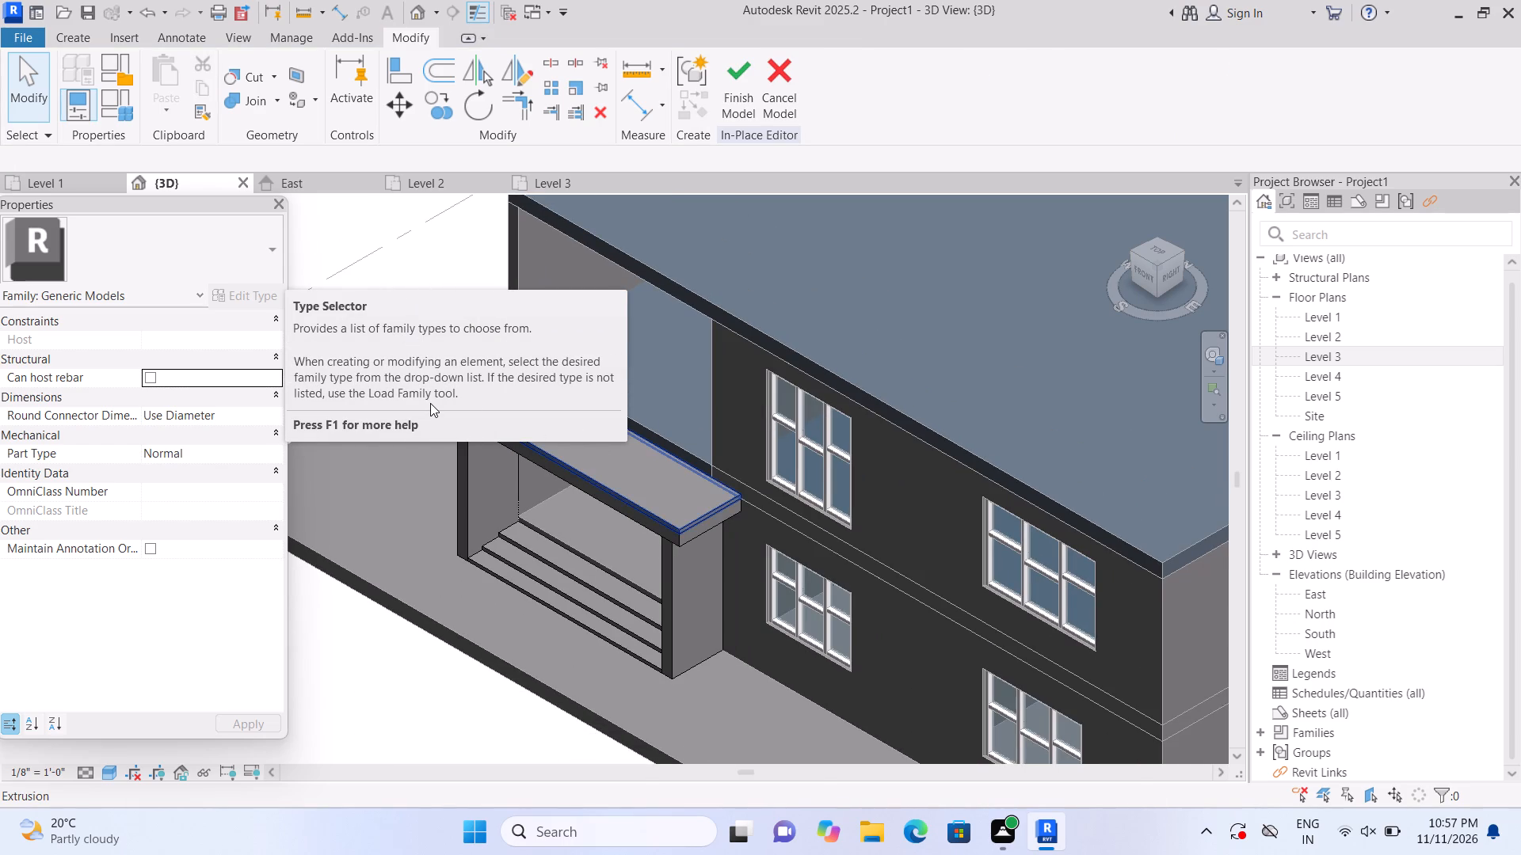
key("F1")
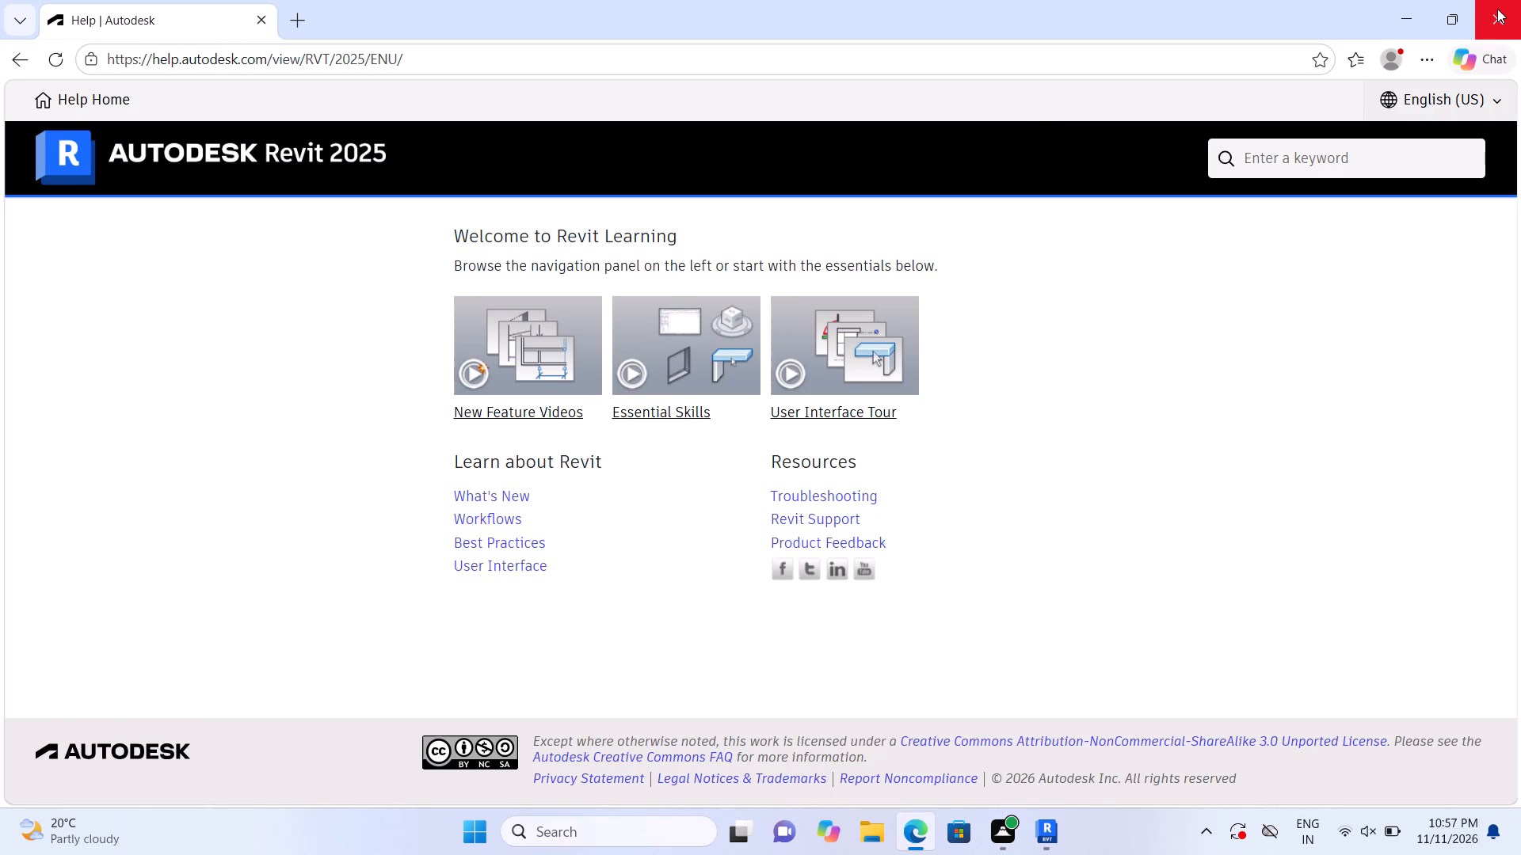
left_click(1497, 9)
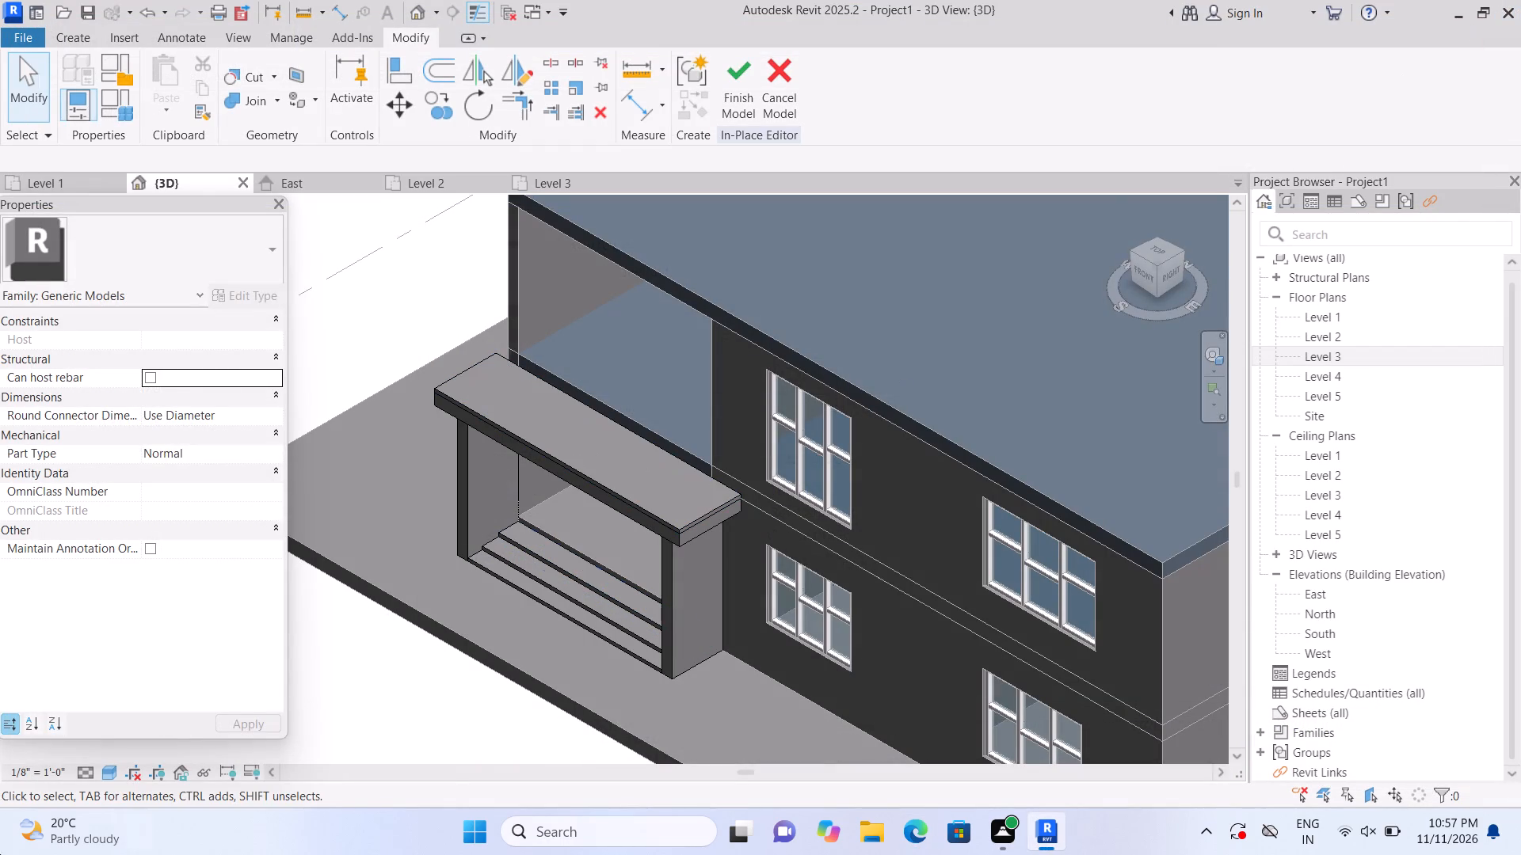
Extend the 3" top slab slightly past the canopy's front and both ends, taking the window-side end out to the 17'-8" dimension.
scroll(364, 553, "up", 2)
scroll(469, 474, "up", 2)
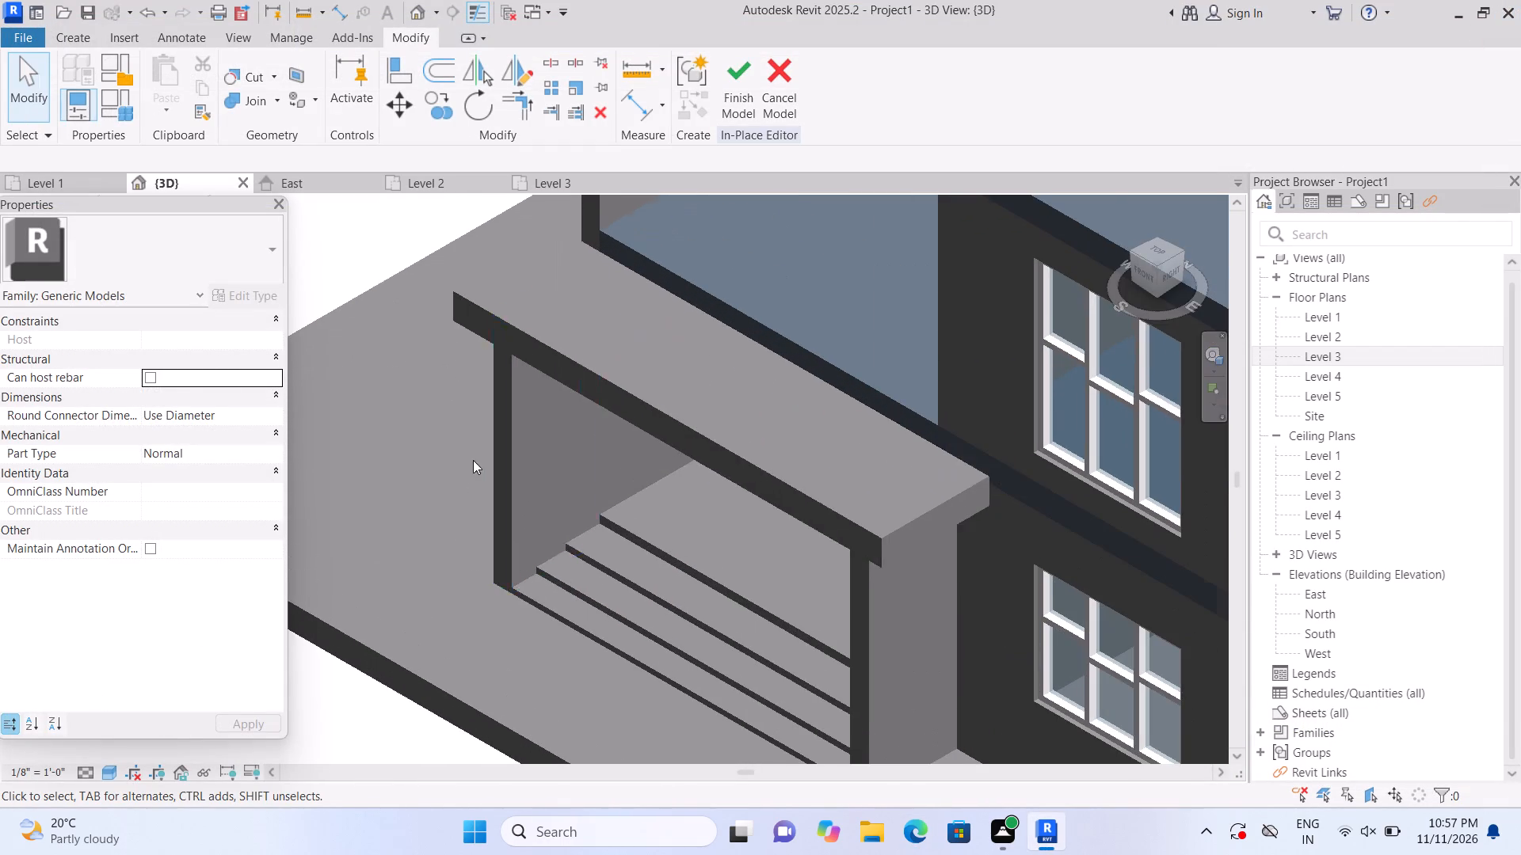
left_click(566, 346)
scroll(562, 362, "up", 1)
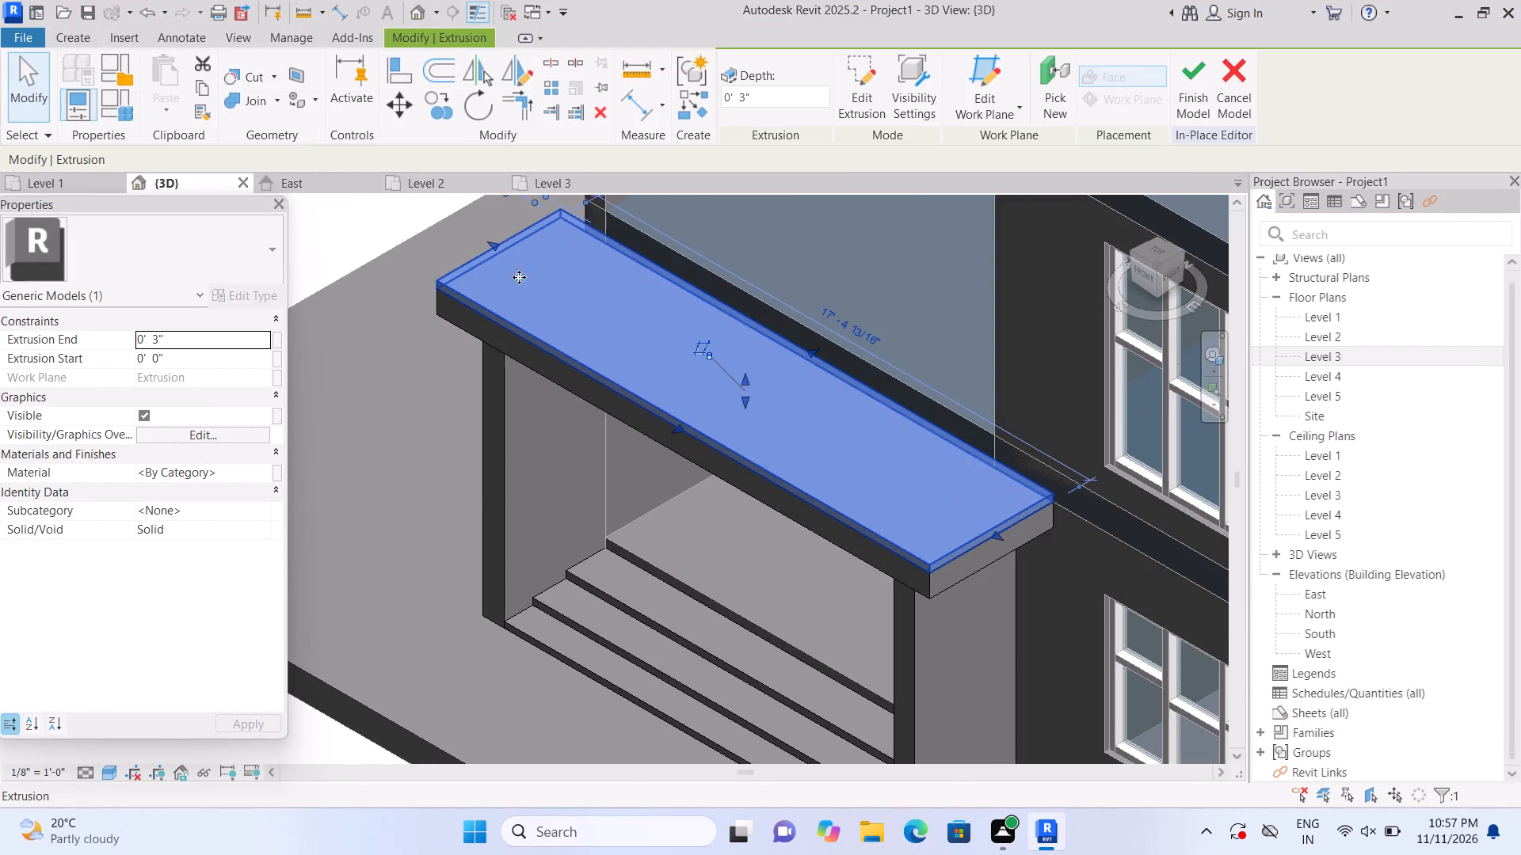
left_click_drag(676, 426, 672, 437)
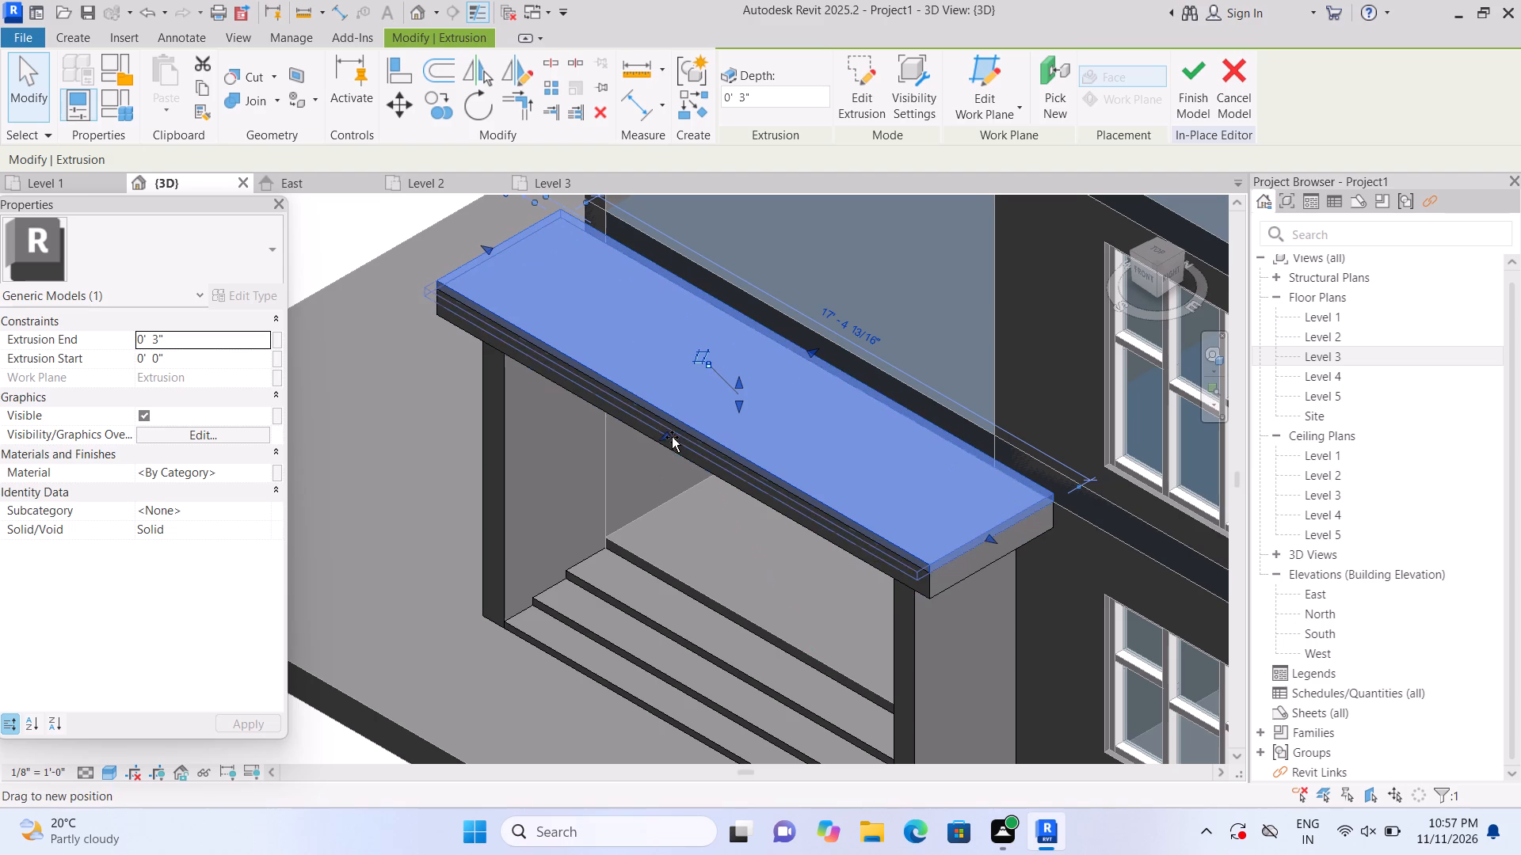
left_click_drag(672, 437, 672, 436)
left_click(672, 436)
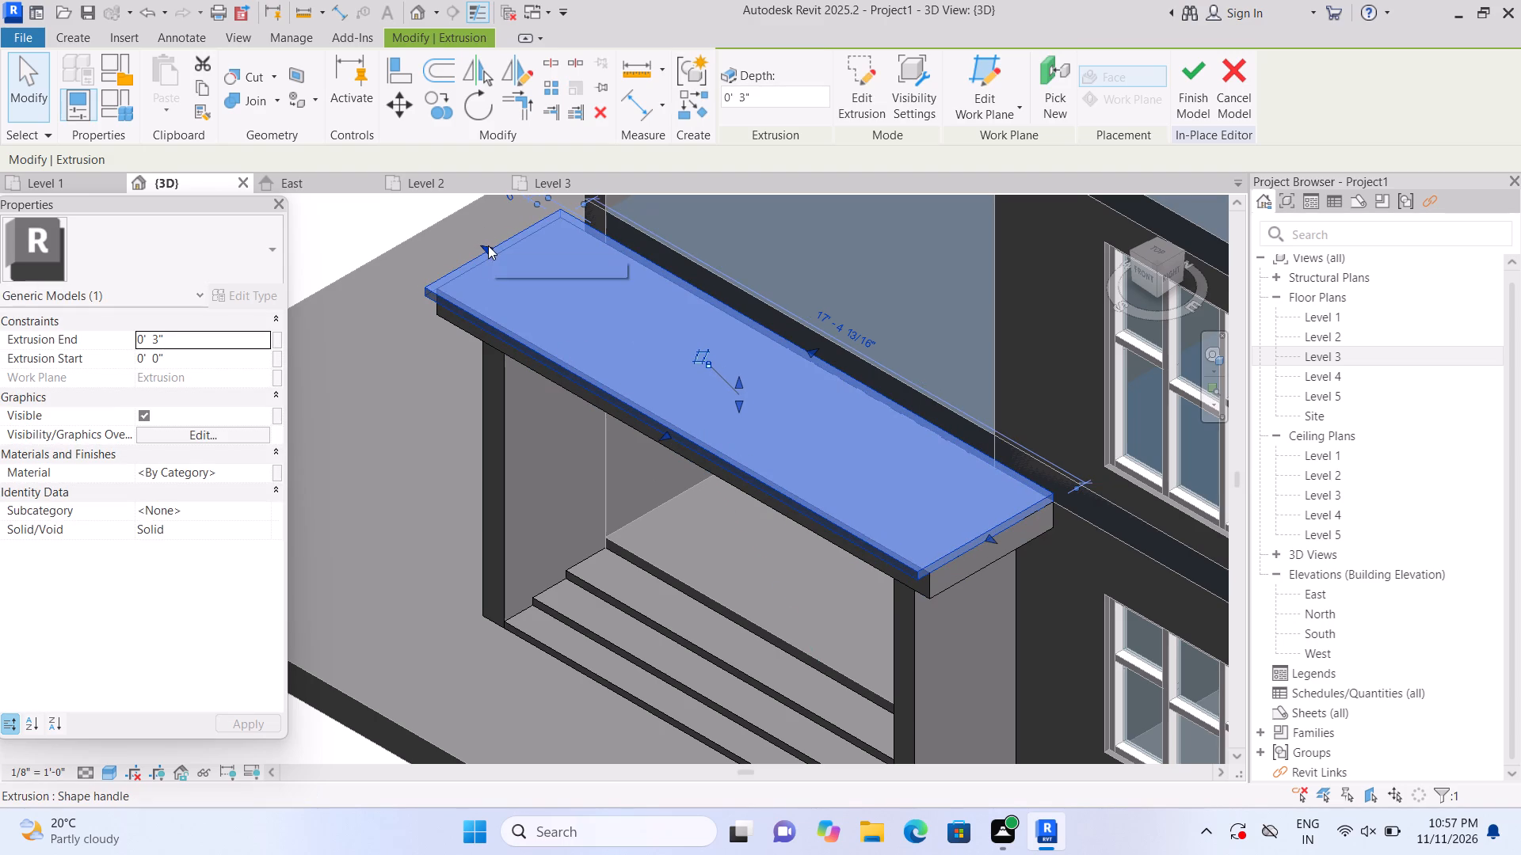
left_click(488, 245)
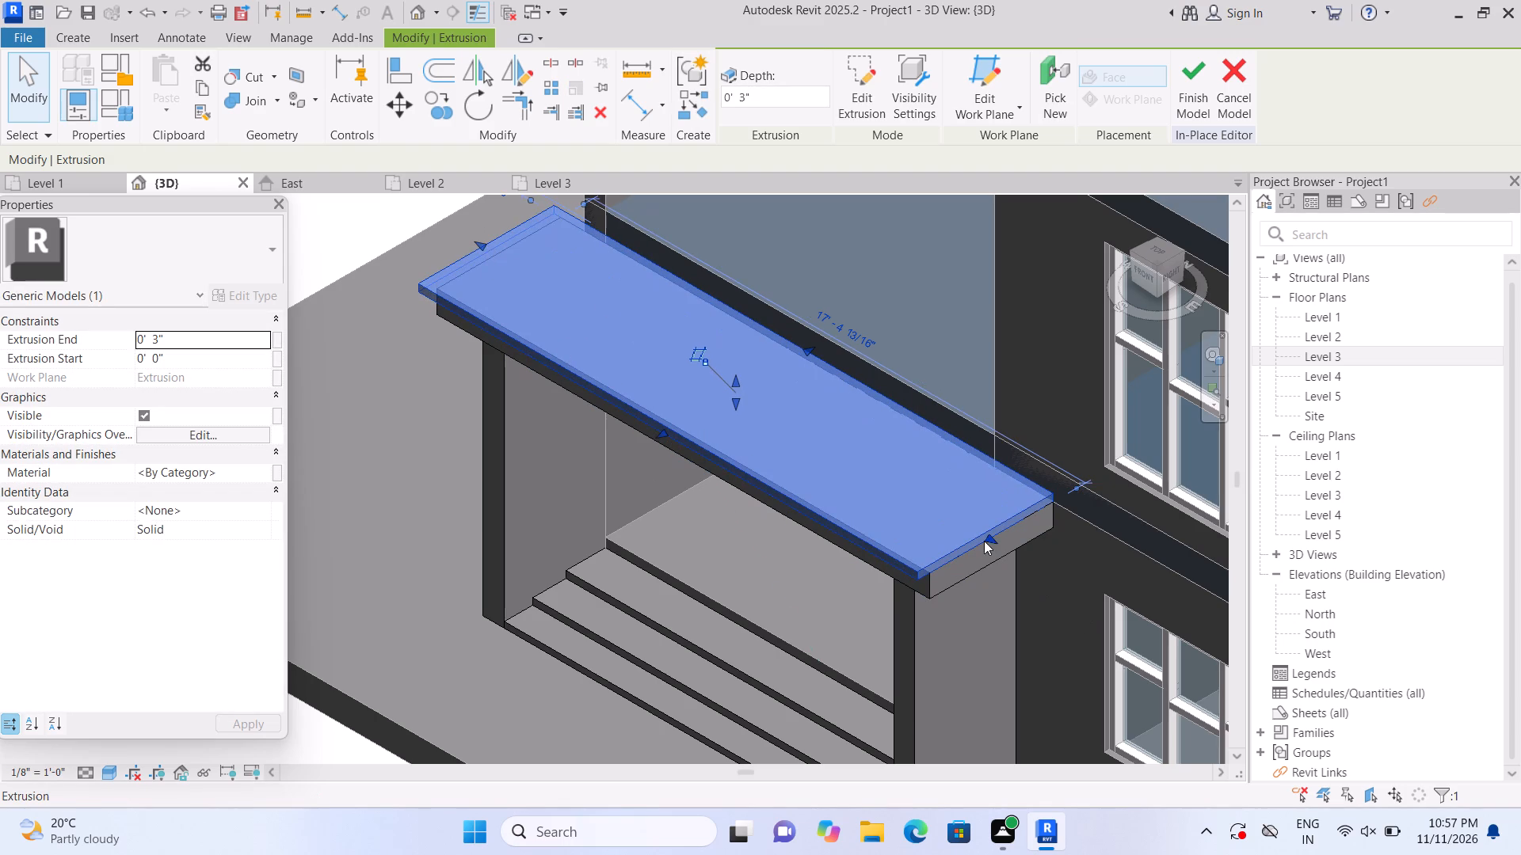
left_click(991, 537)
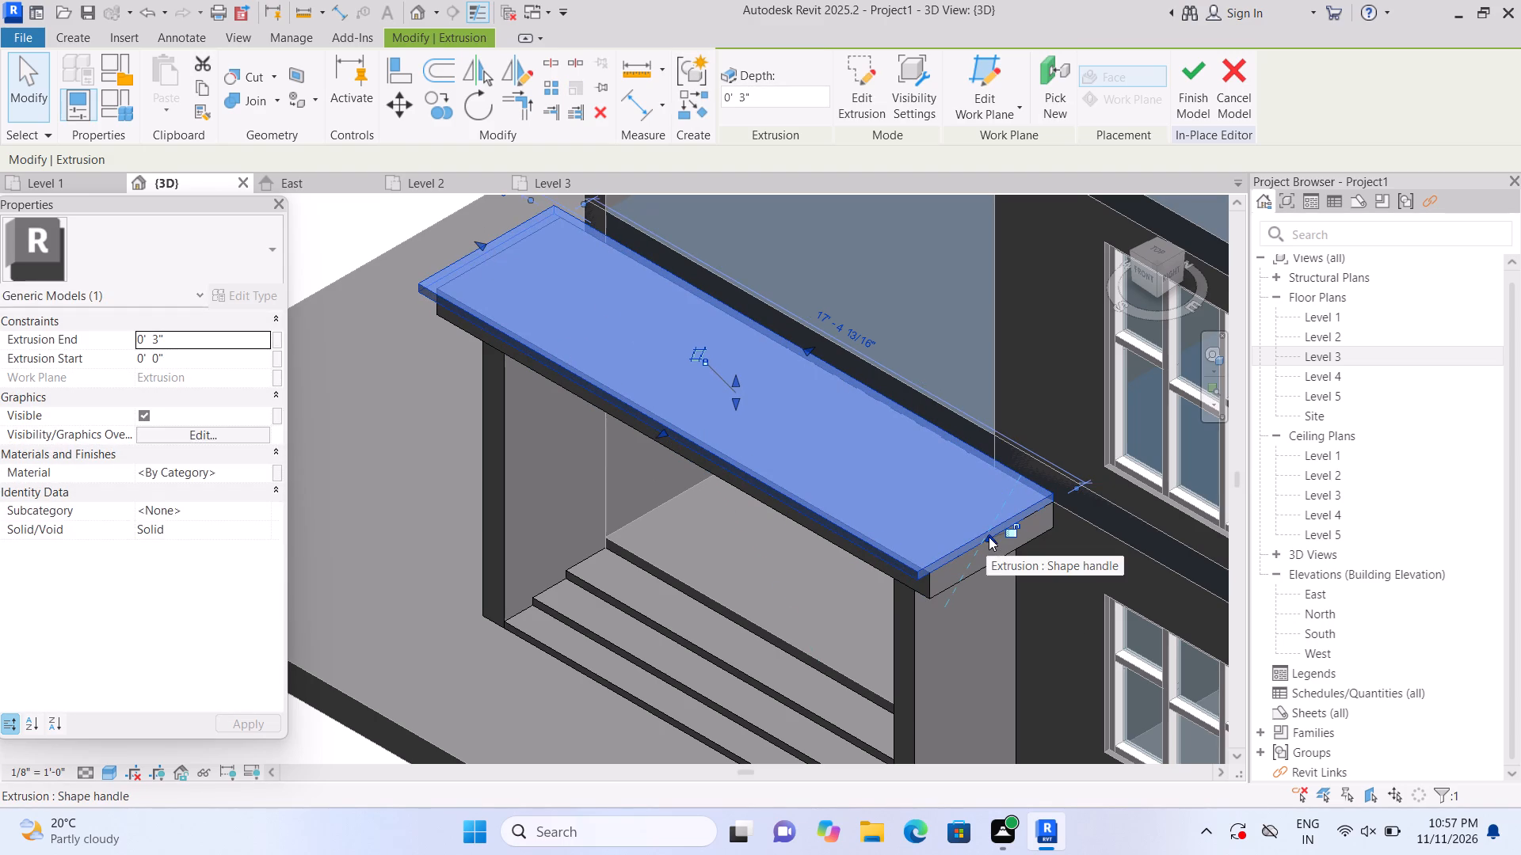
left_click(989, 537)
left_click(989, 537)
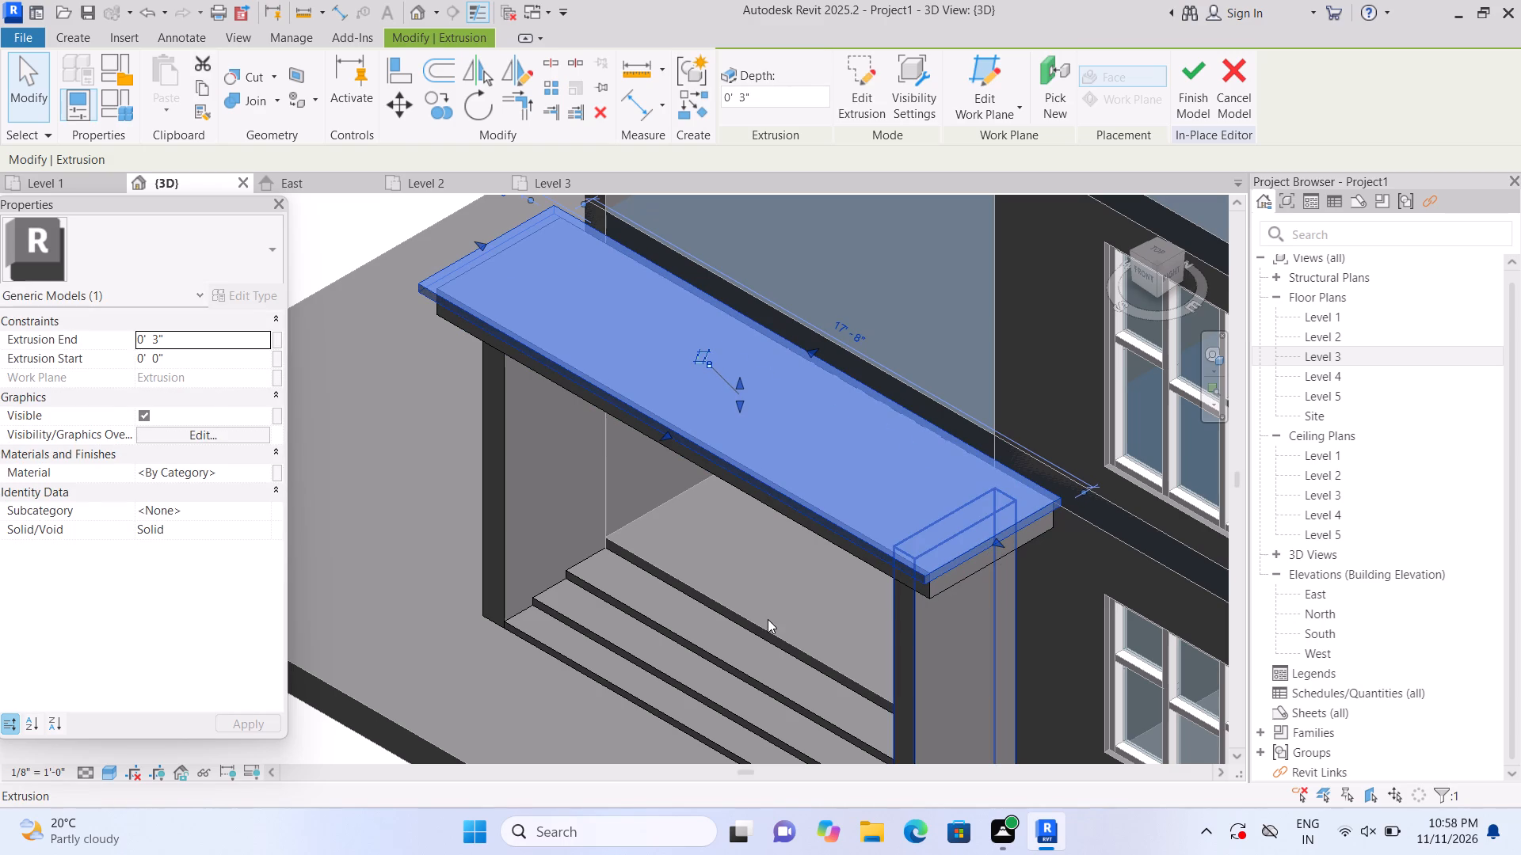
key("Escape")
In the front view, start a new 1'-0" deep extrusion with the upper-floor 9" wall's face as its work plane.
scroll(786, 592, "down", 4)
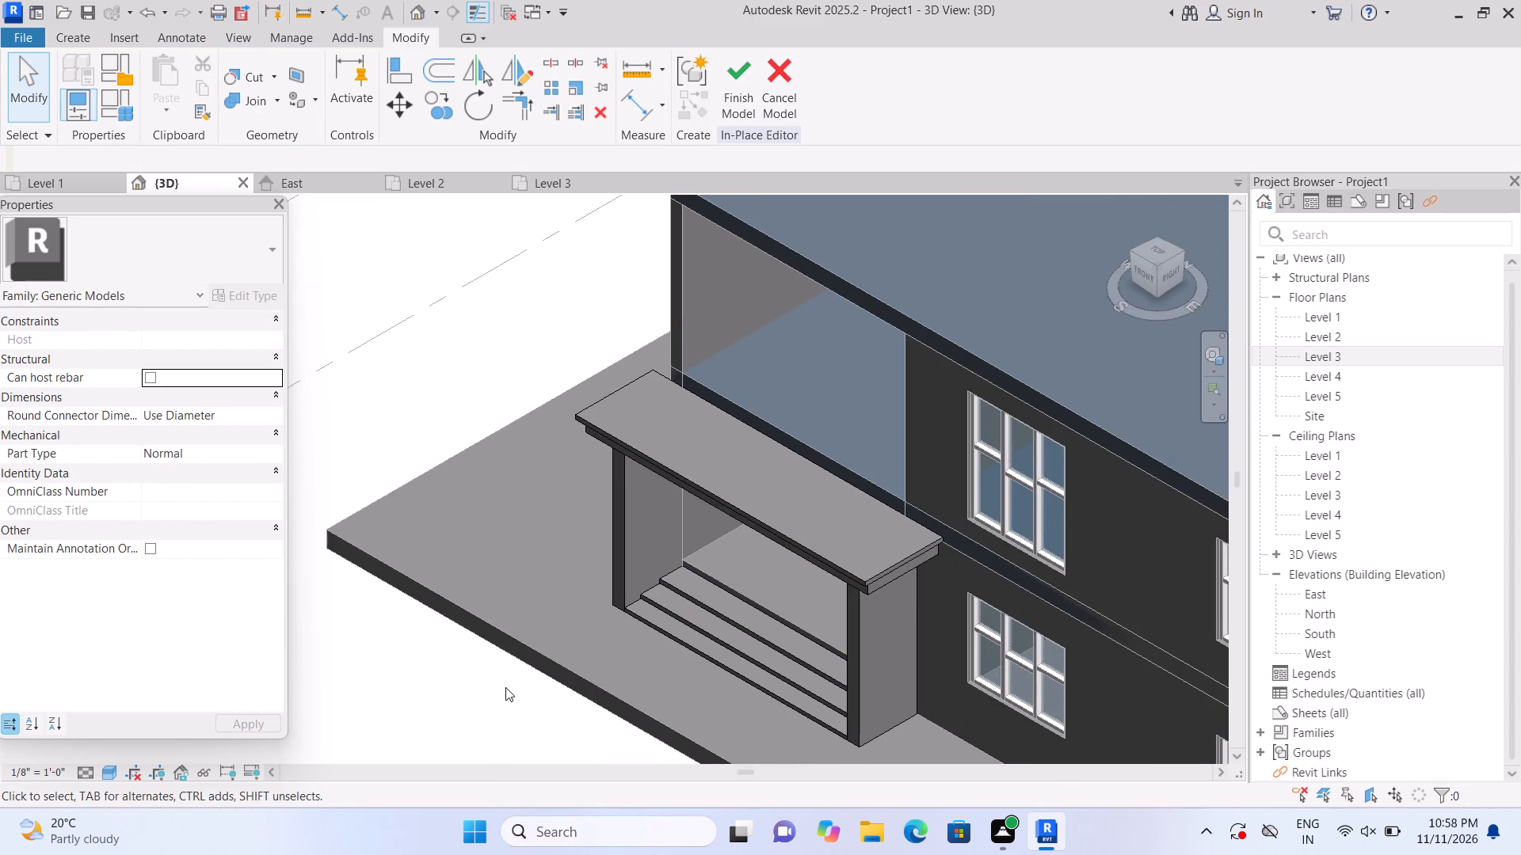
middle_click_drag(505, 687, 439, 661)
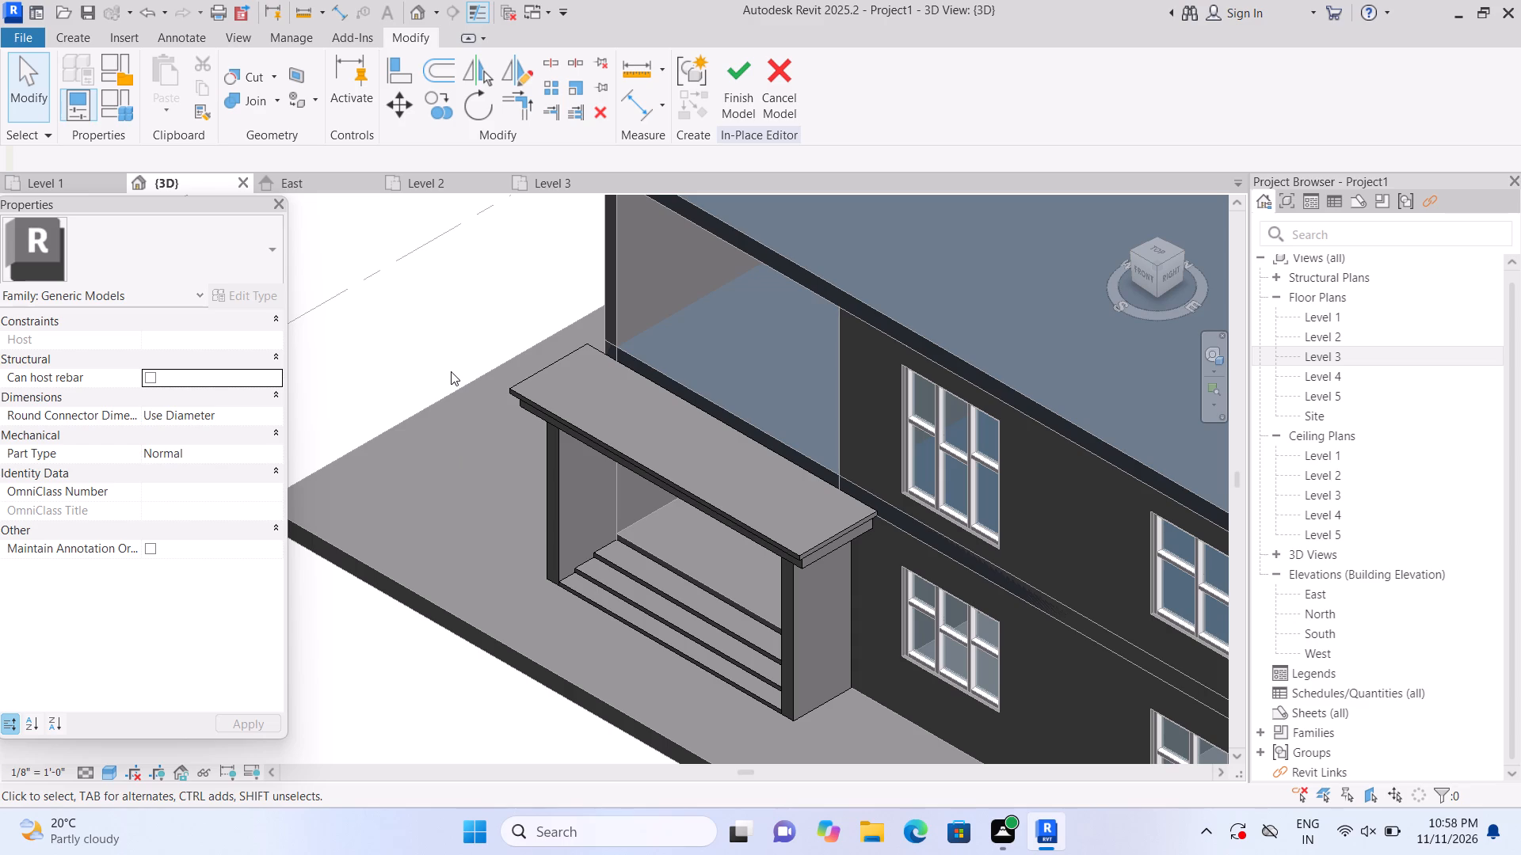
scroll(453, 371, "down", 1)
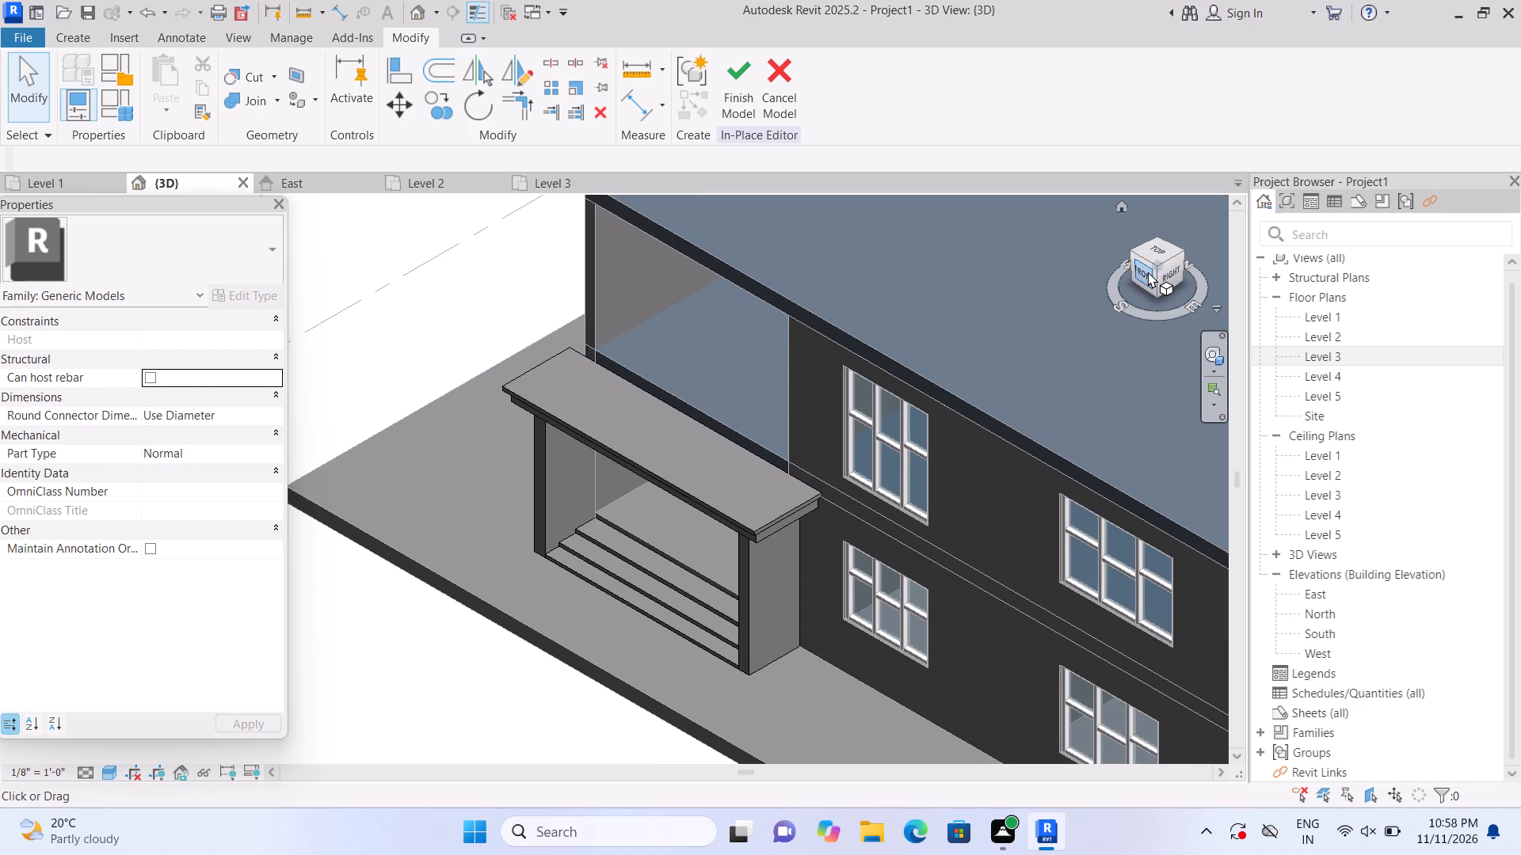
left_click(1148, 272)
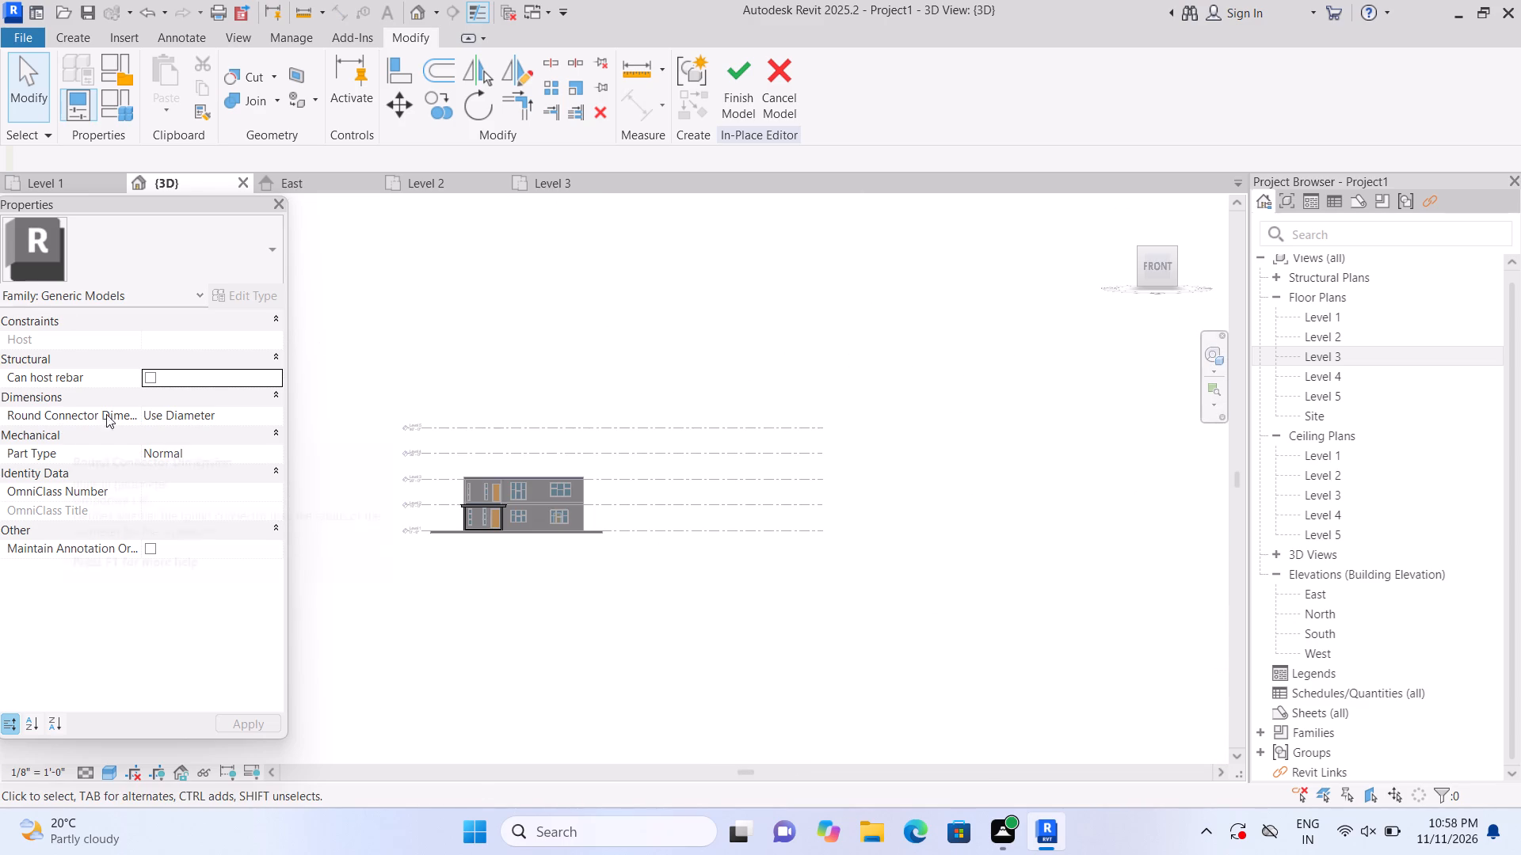
scroll(458, 530, "up", 11)
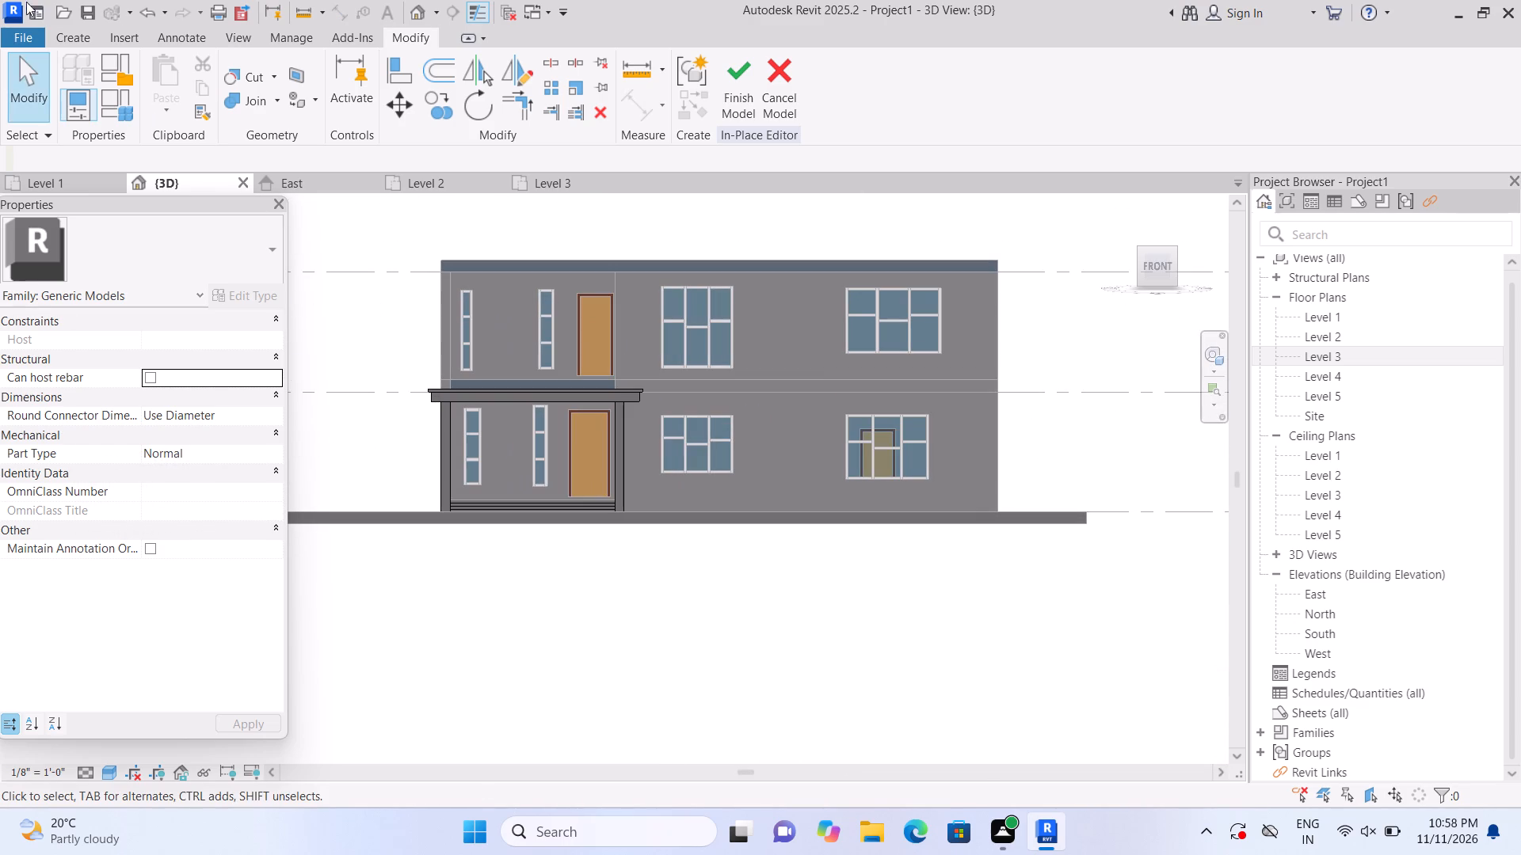
left_click(67, 40)
left_click(167, 90)
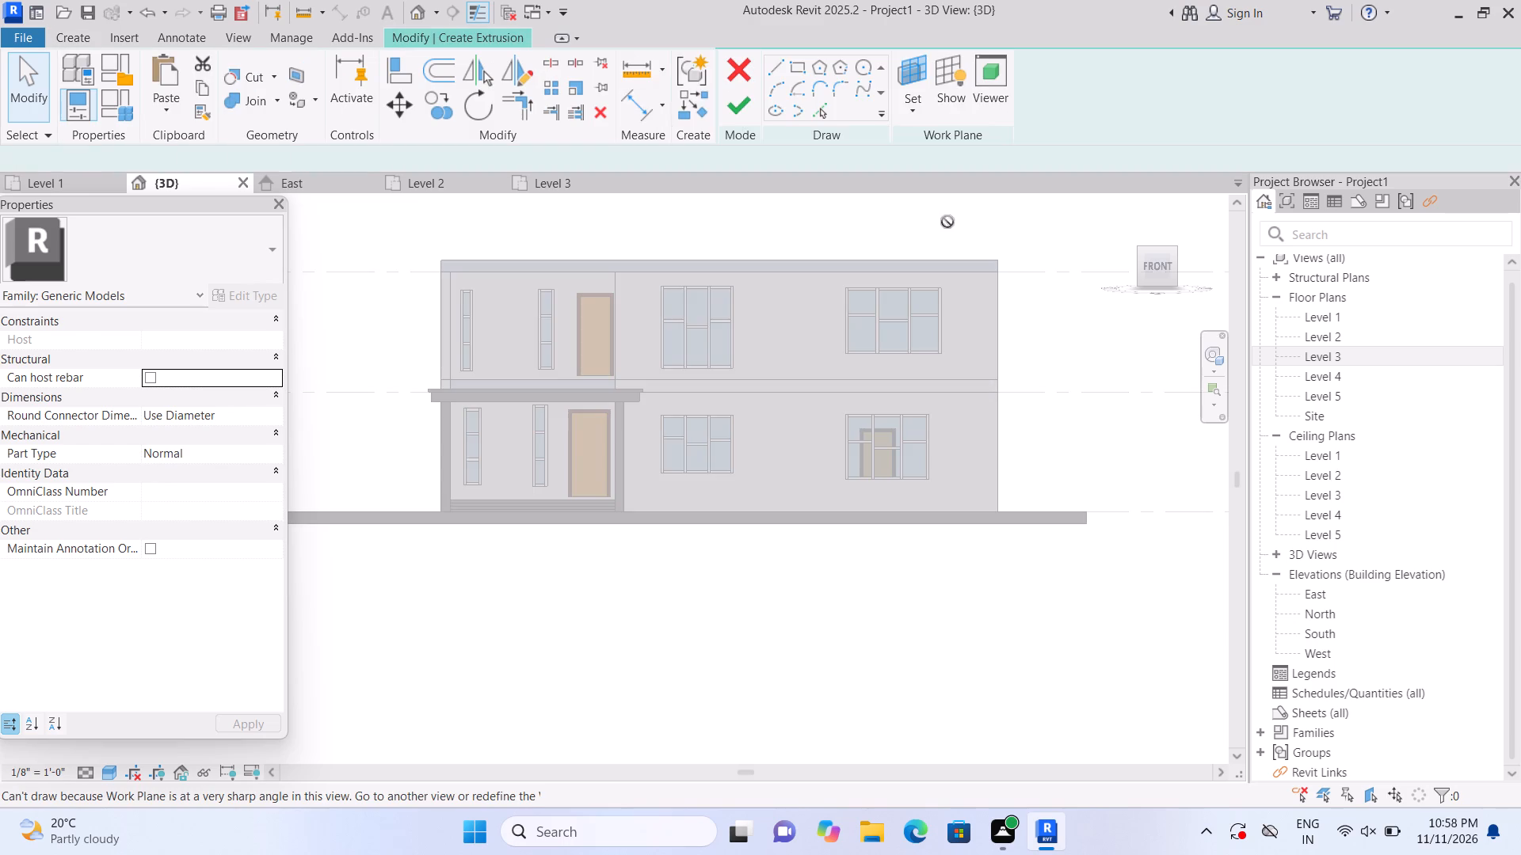
left_click(1024, 108)
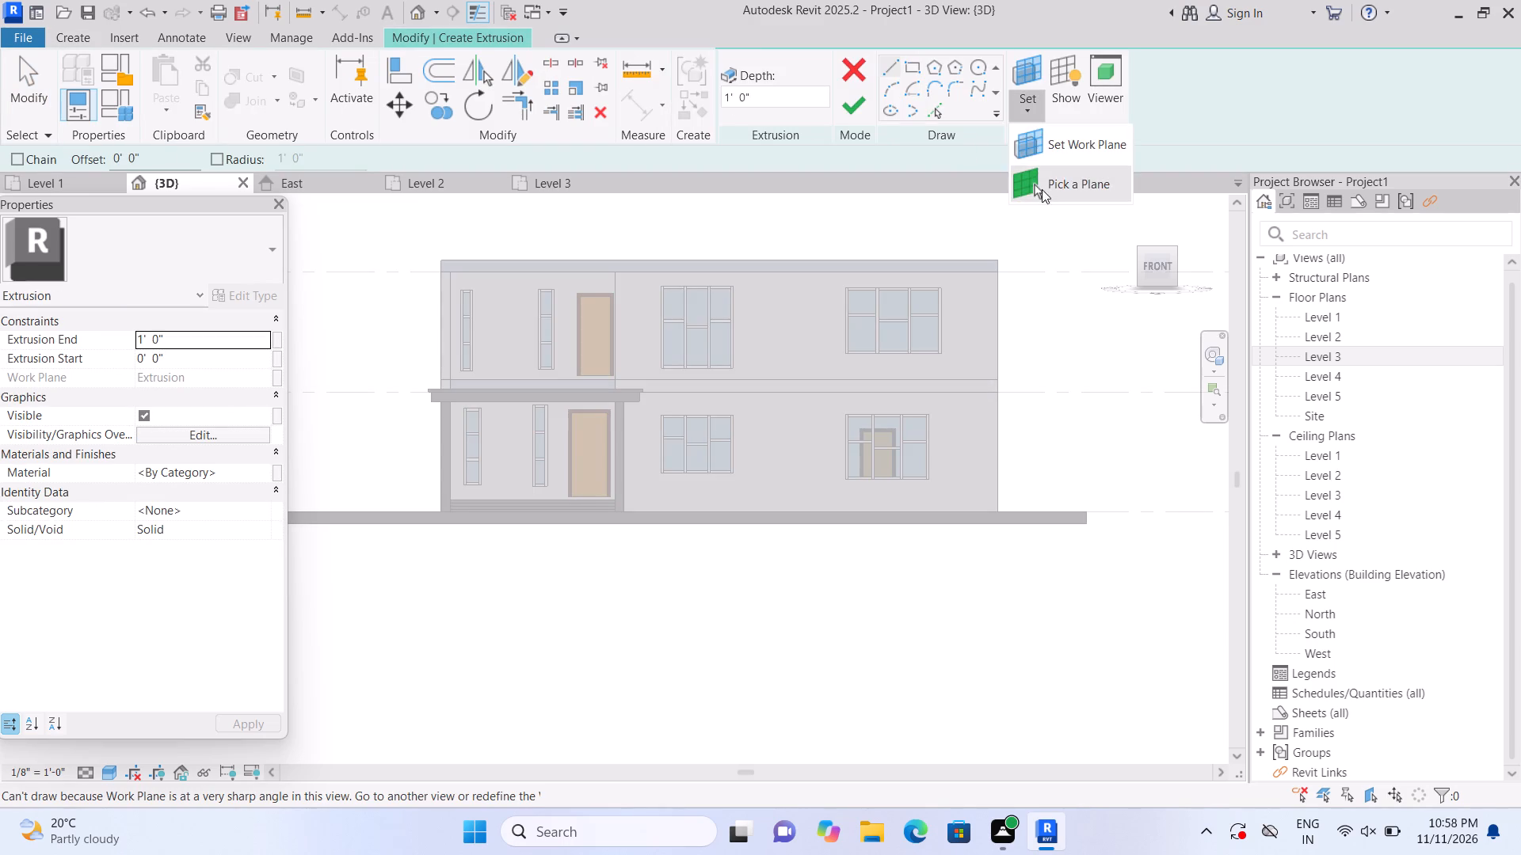
left_click(1042, 188)
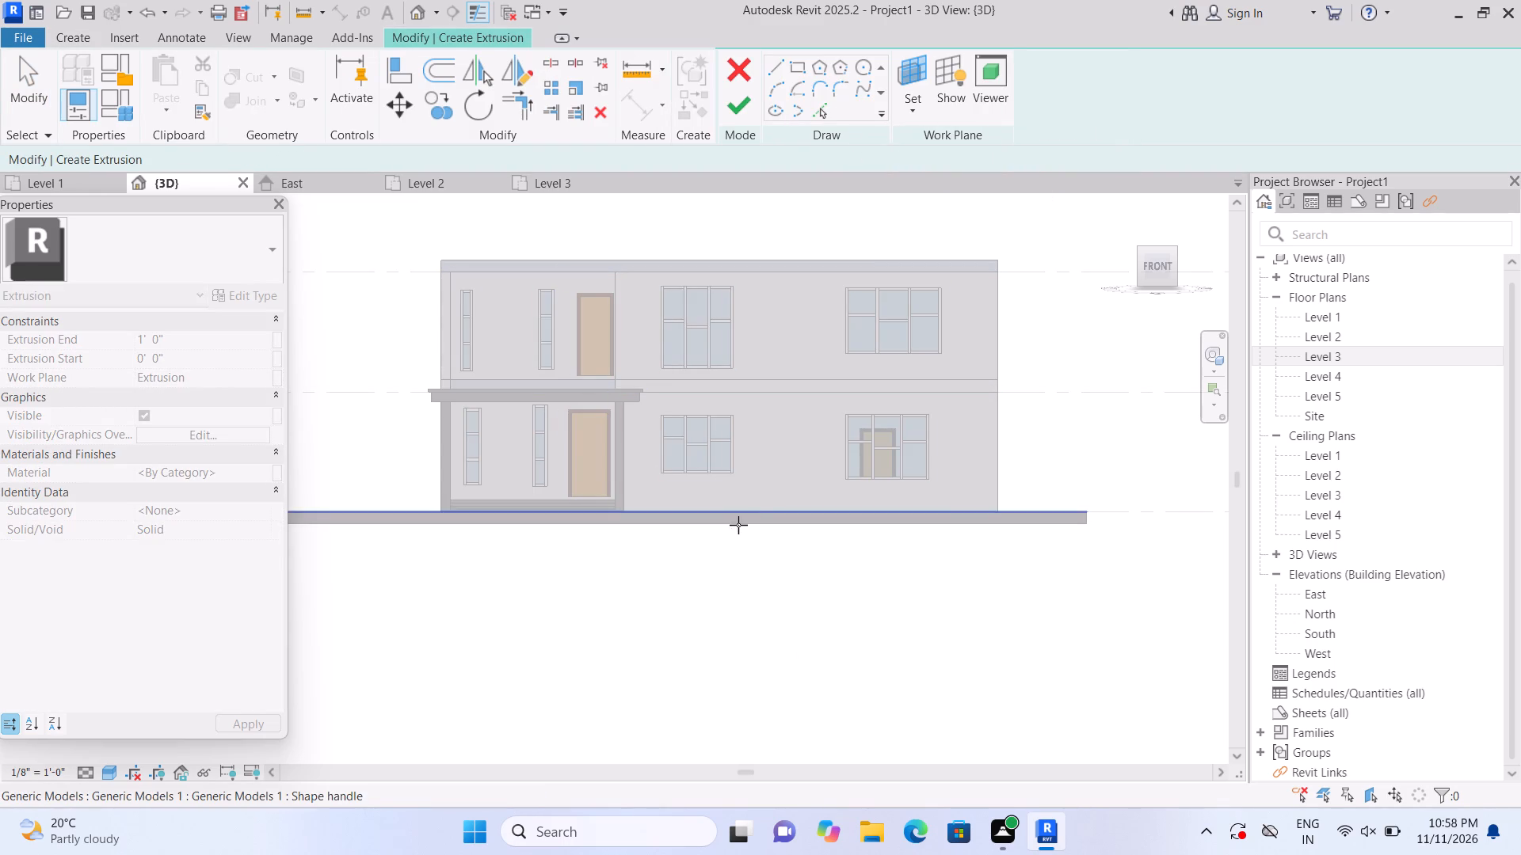
middle_click_drag(722, 575, 738, 656)
scroll(612, 487, "up", 4)
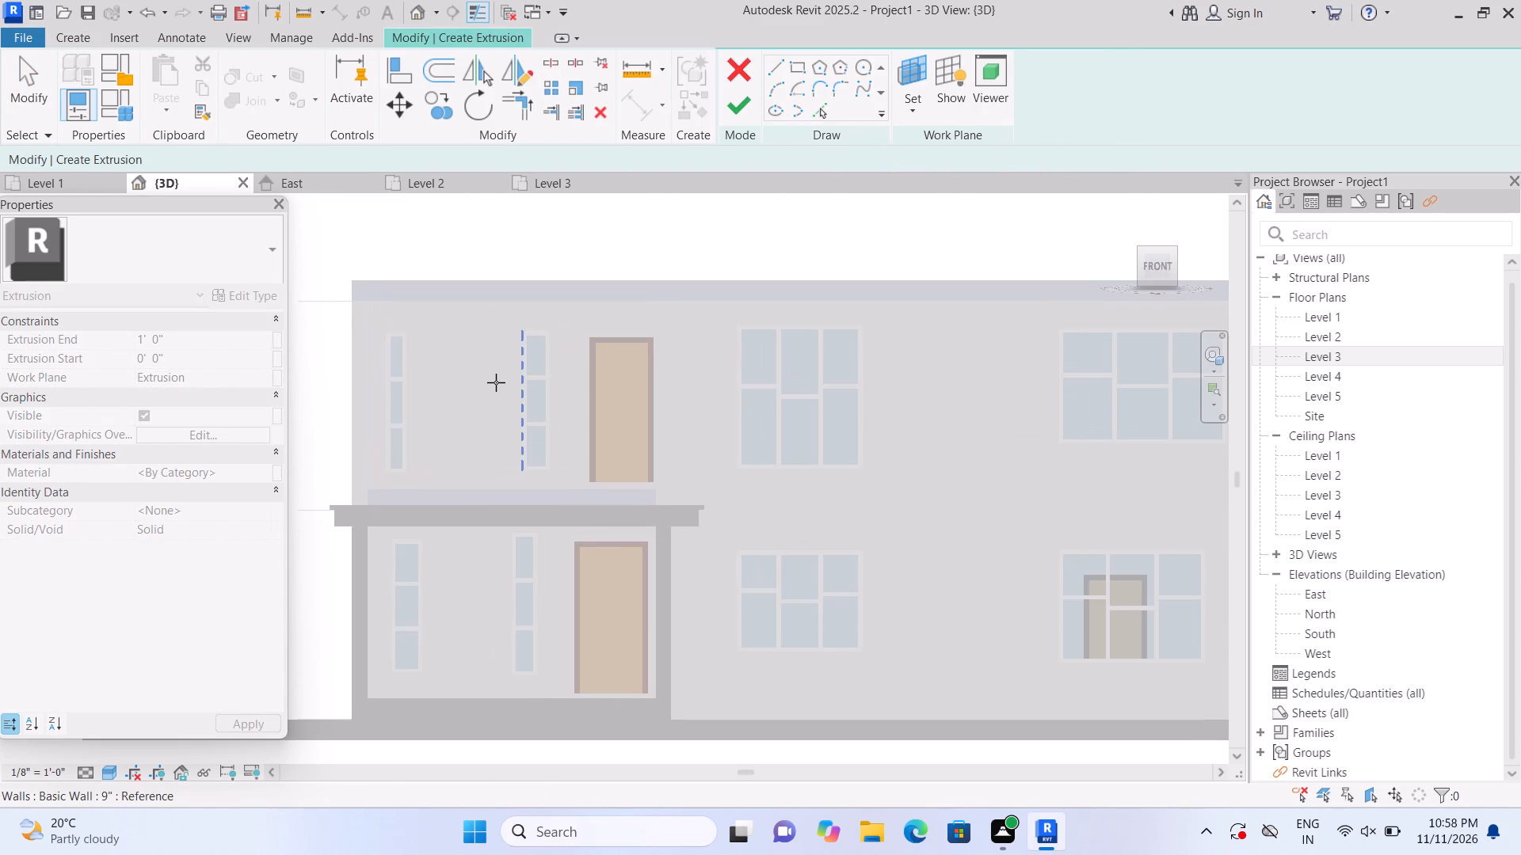
left_click(490, 383)
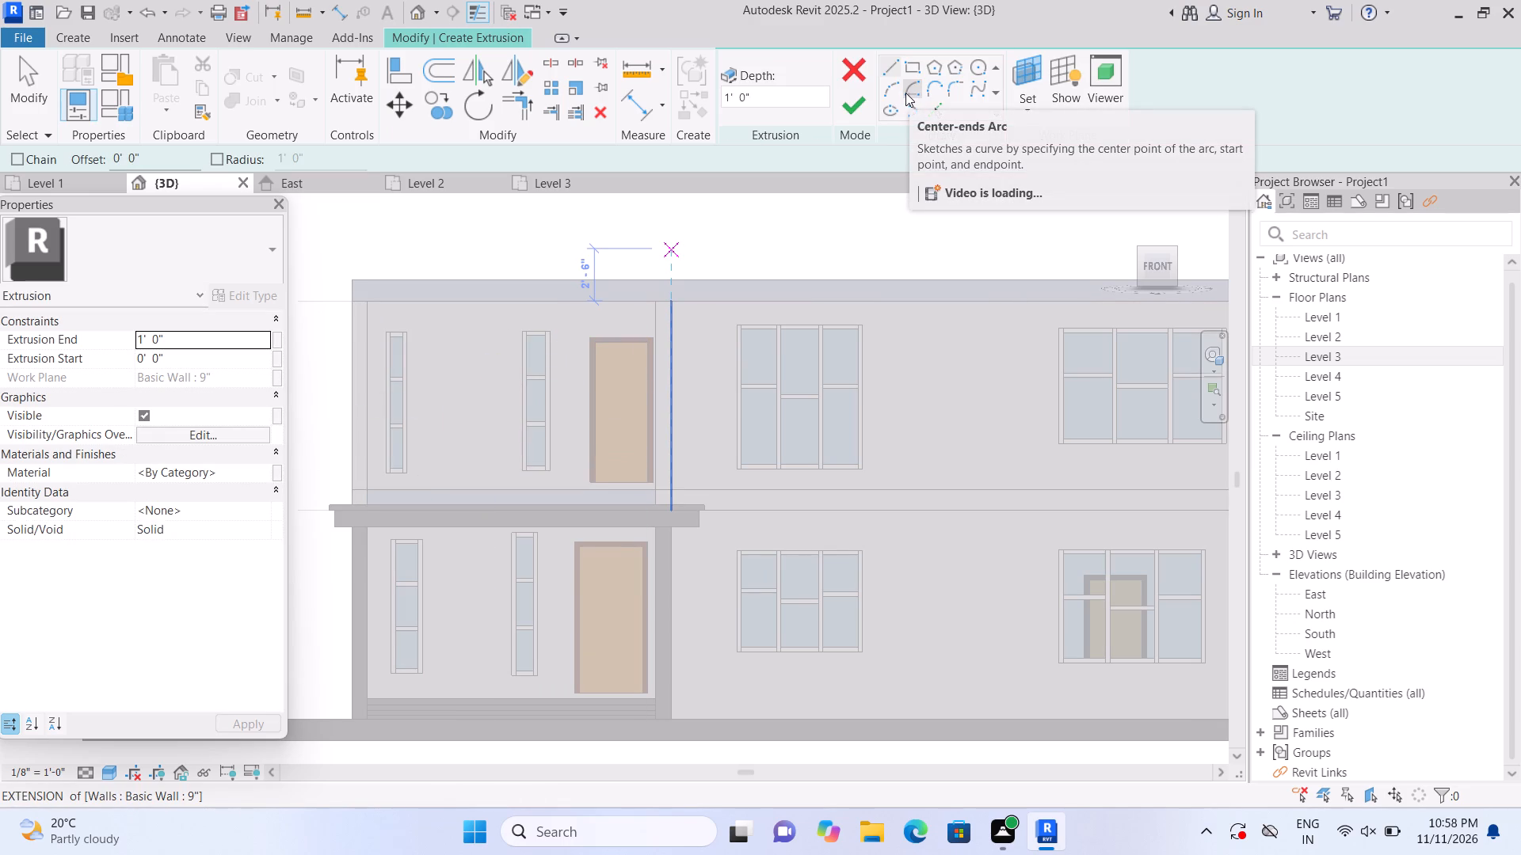
Change the extrusion's work plane to the front face of the Generic - 12" roof band just above the canopy.
scroll(406, 579, "up", 2)
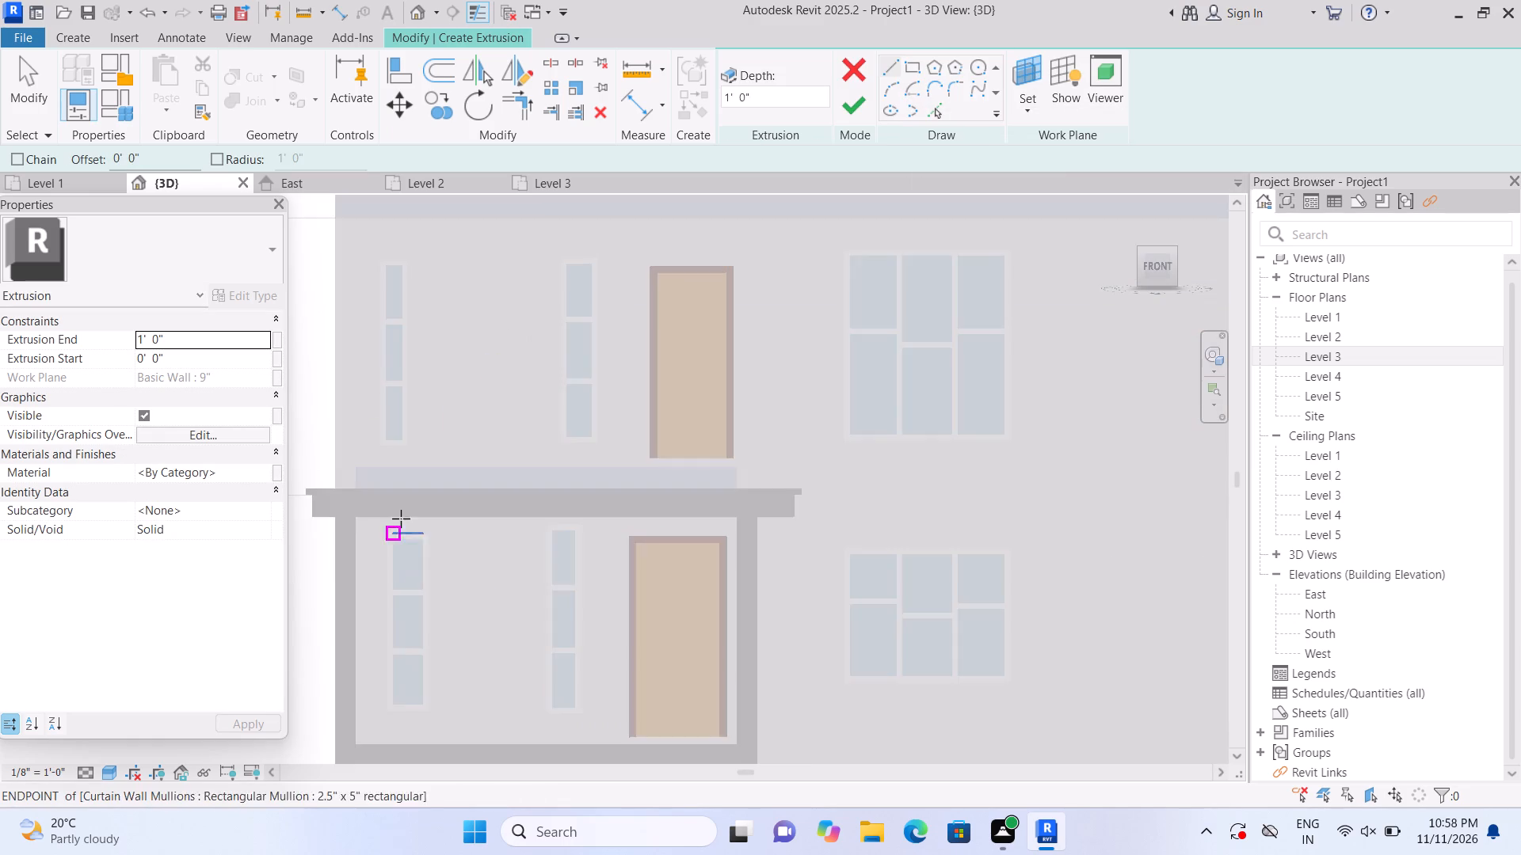
scroll(401, 519, "up", 2)
left_click(1034, 107)
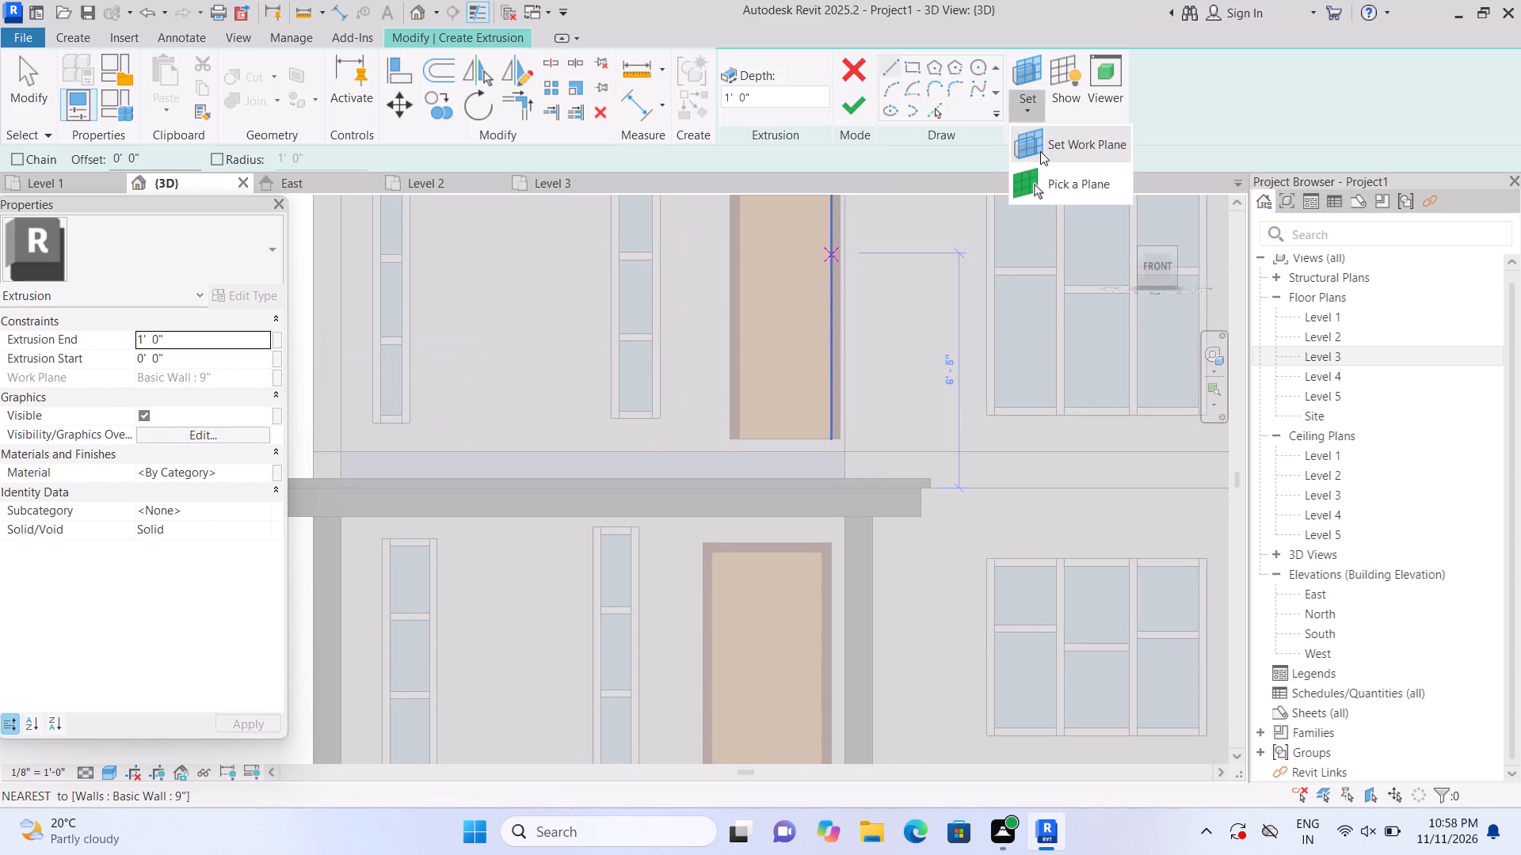
left_click(1040, 180)
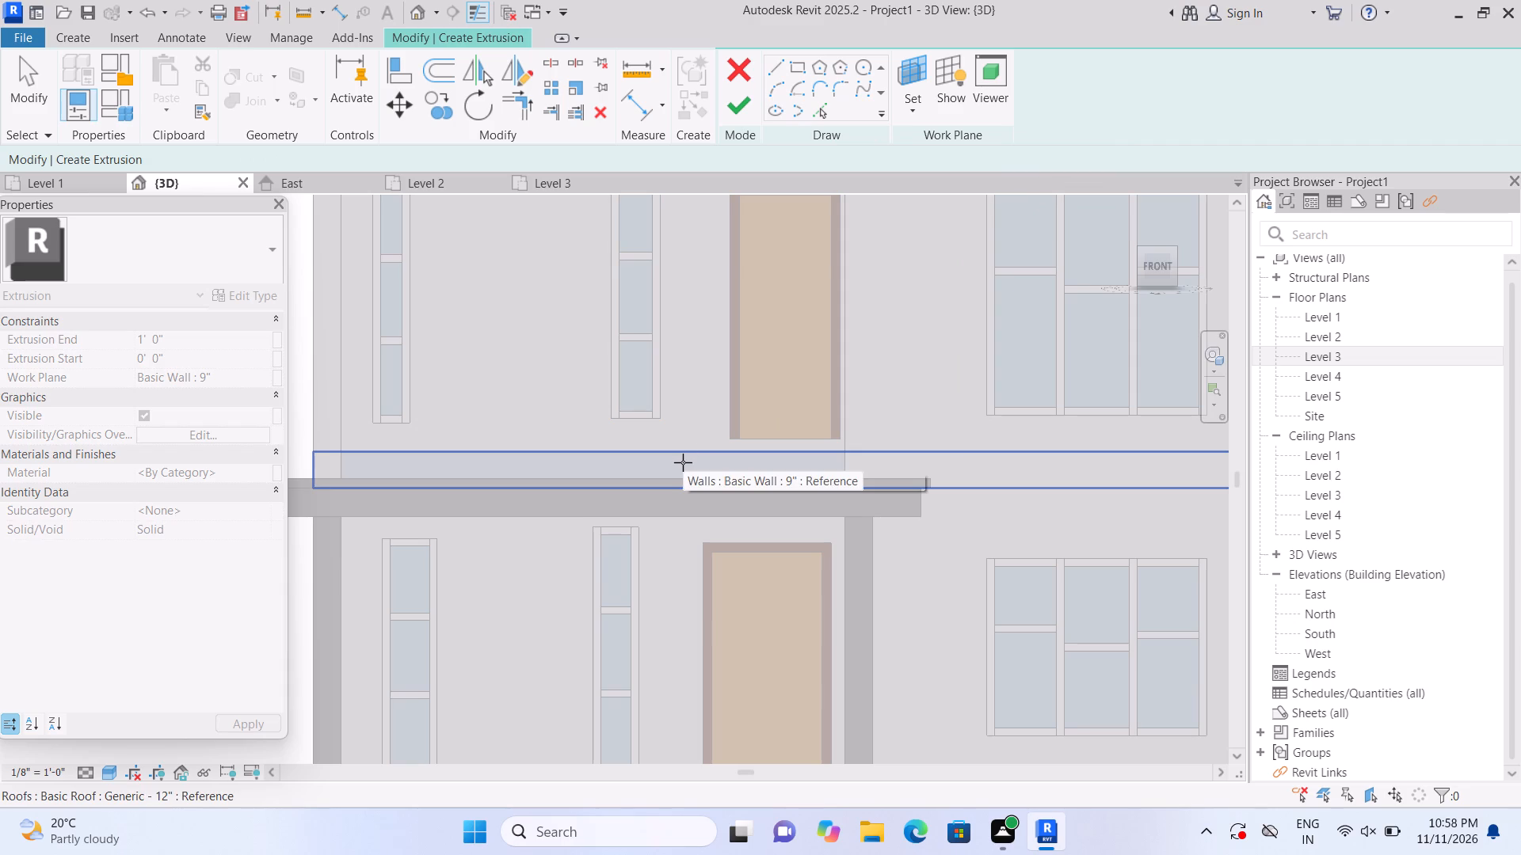
left_click(682, 462)
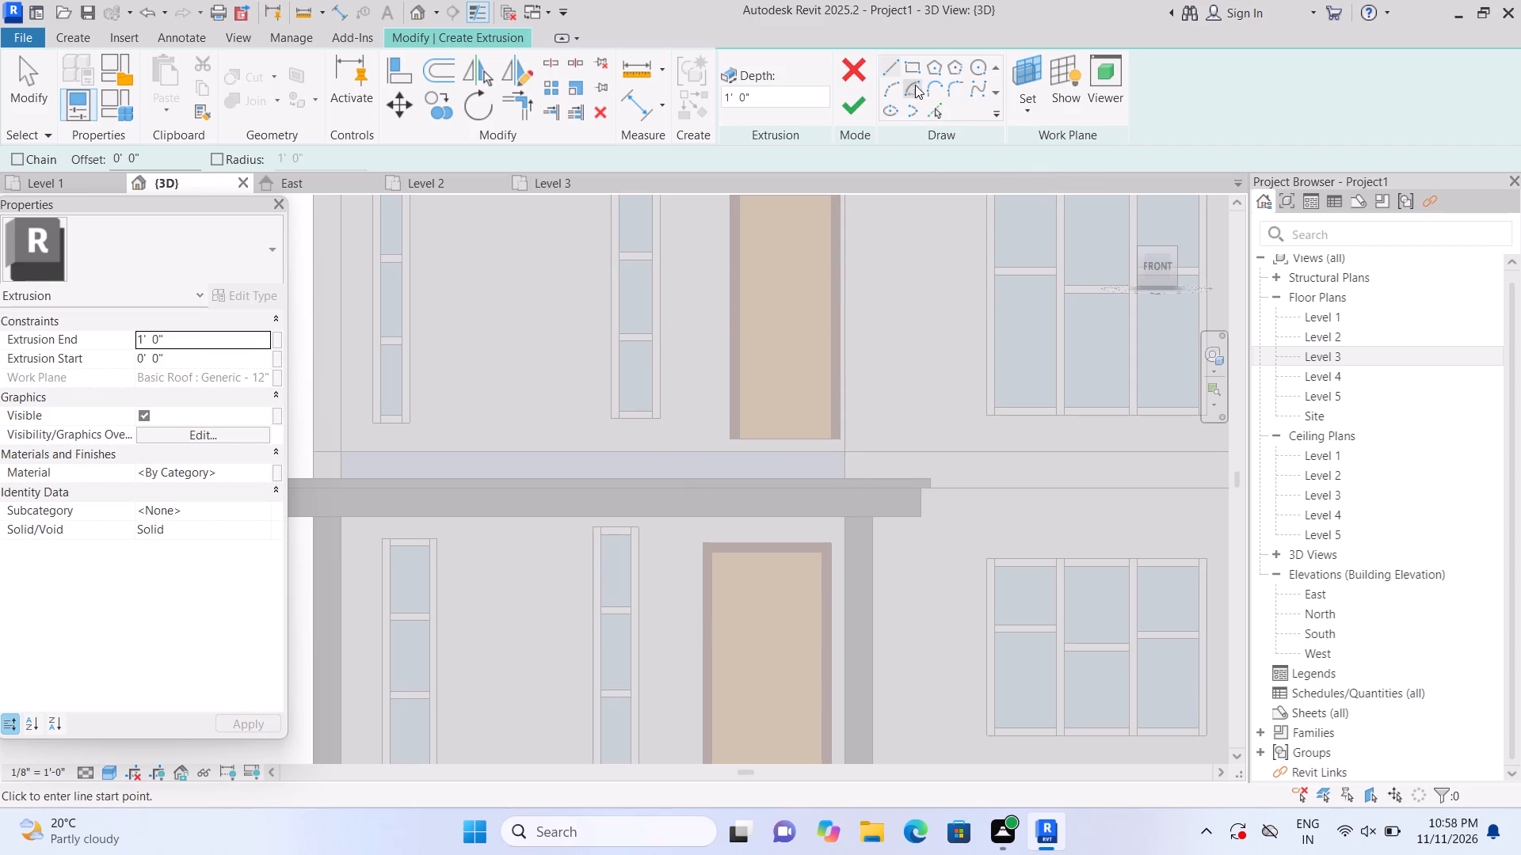
Sketch a rectangle 15'-3" long and about 1'-0" high along the top of the roof band above the canopy.
left_click(909, 69)
middle_click_drag(714, 451, 783, 562)
left_click(387, 557)
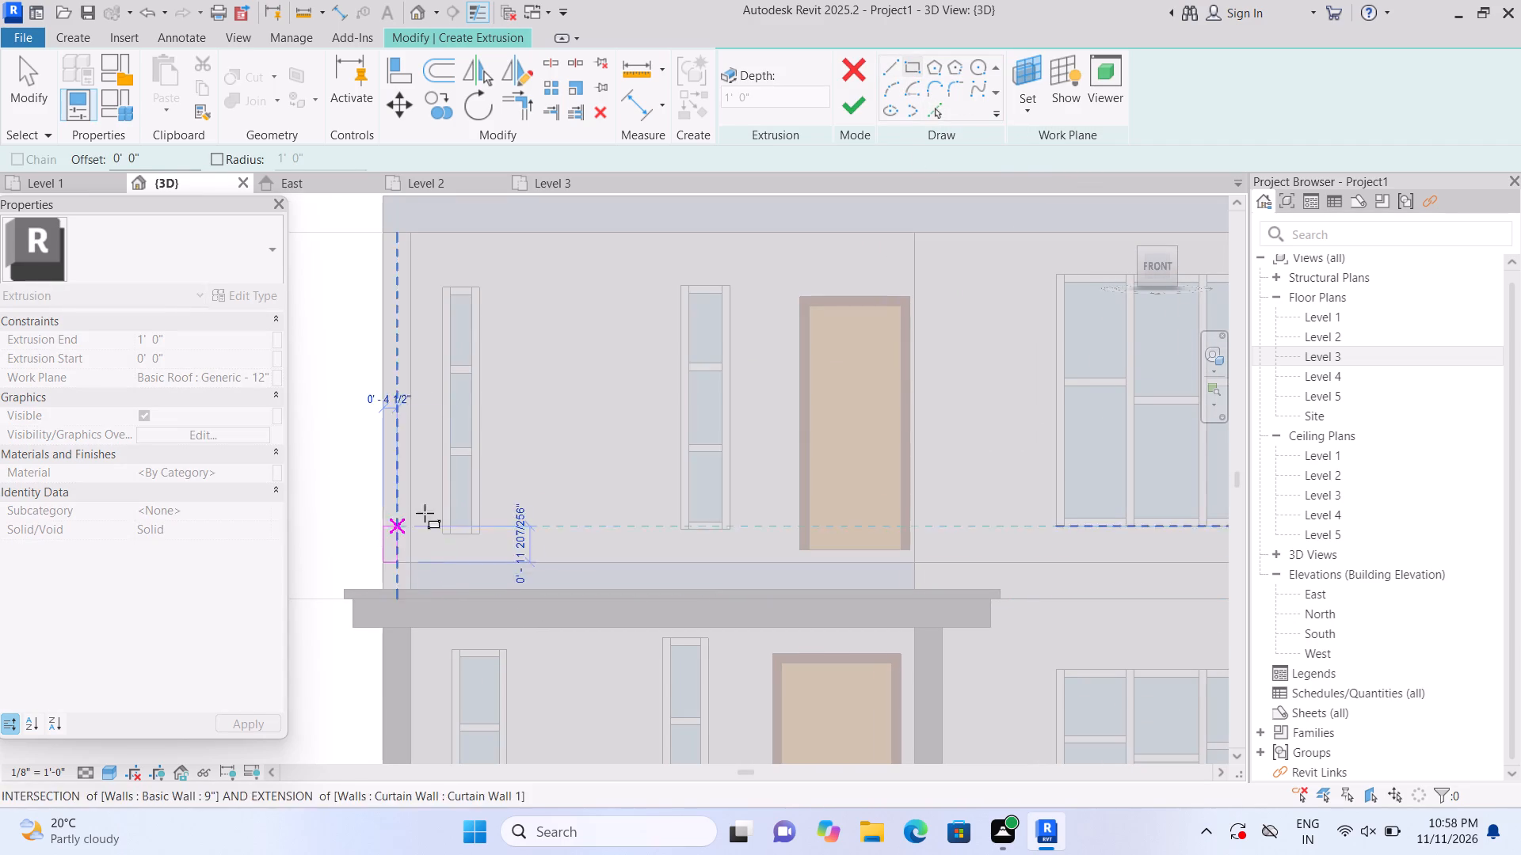
left_click(950, 526)
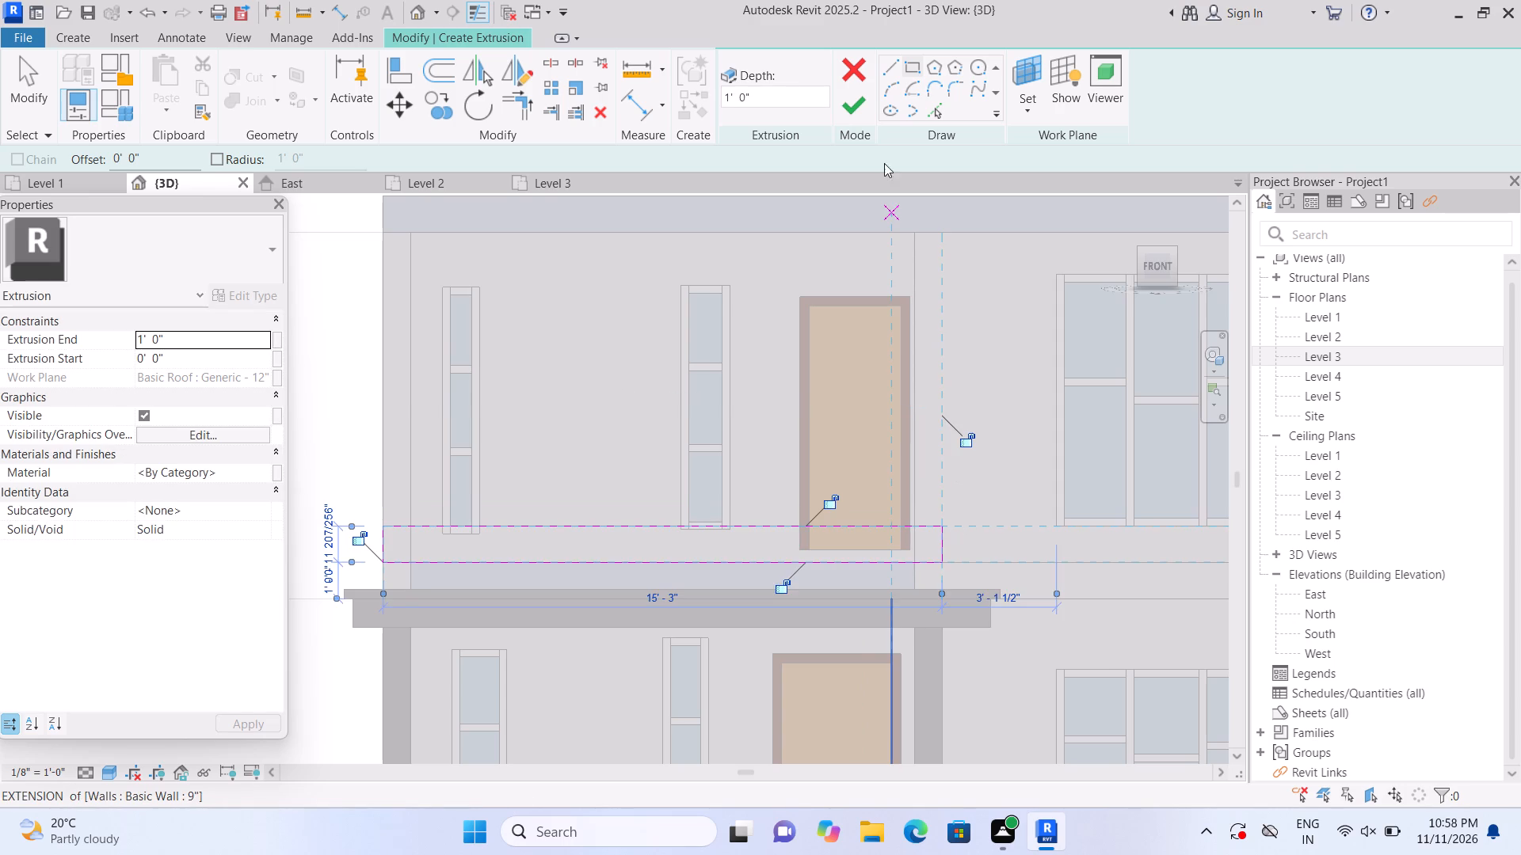
Finish the 1'-0" deep extrusion of the rectangular band along the roof edge above the canopy.
left_click(850, 108)
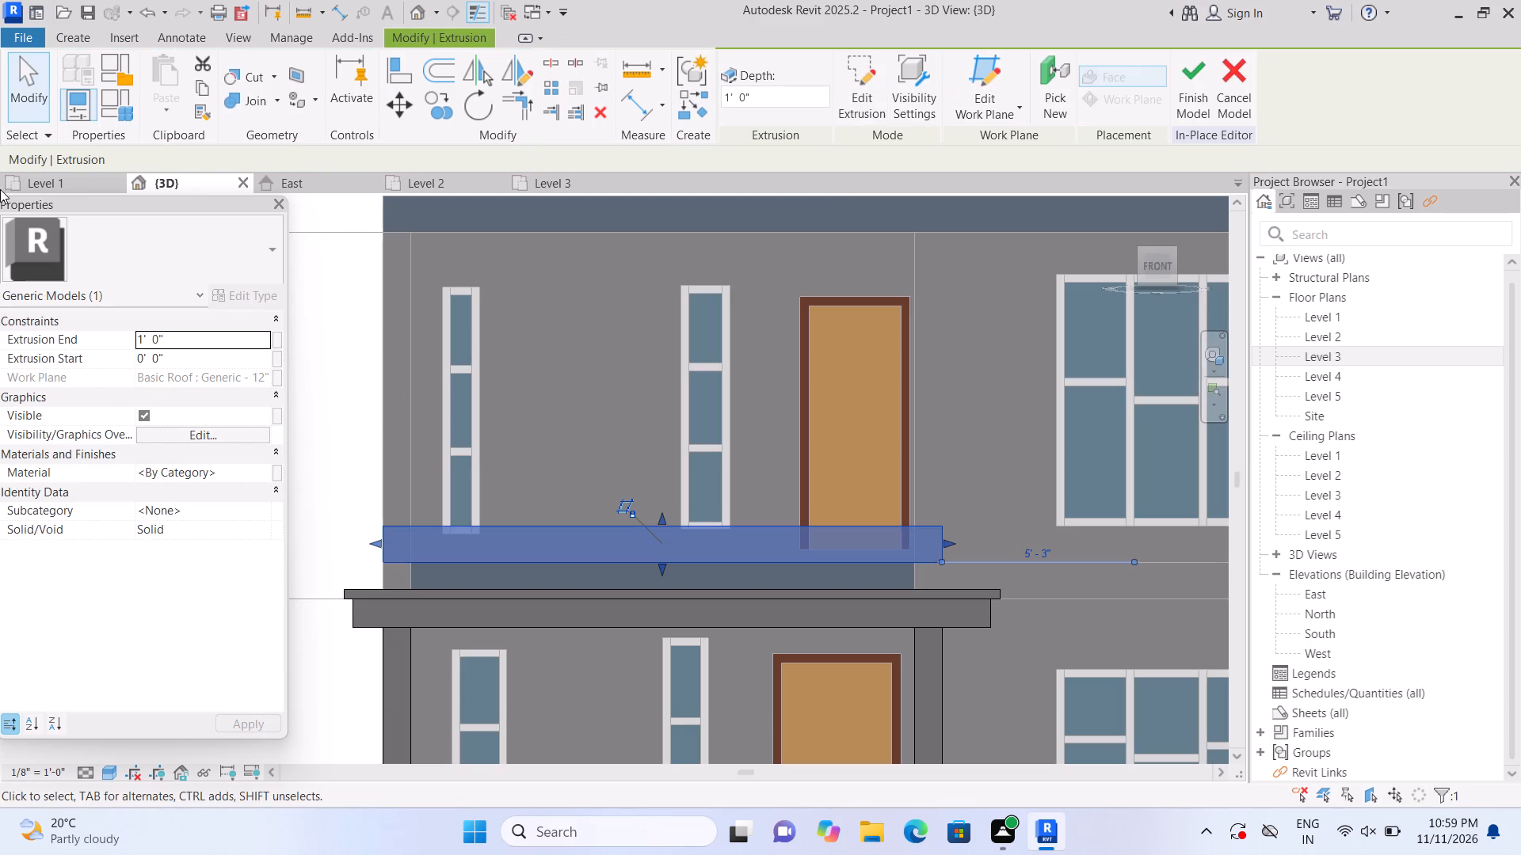
left_click(318, 329)
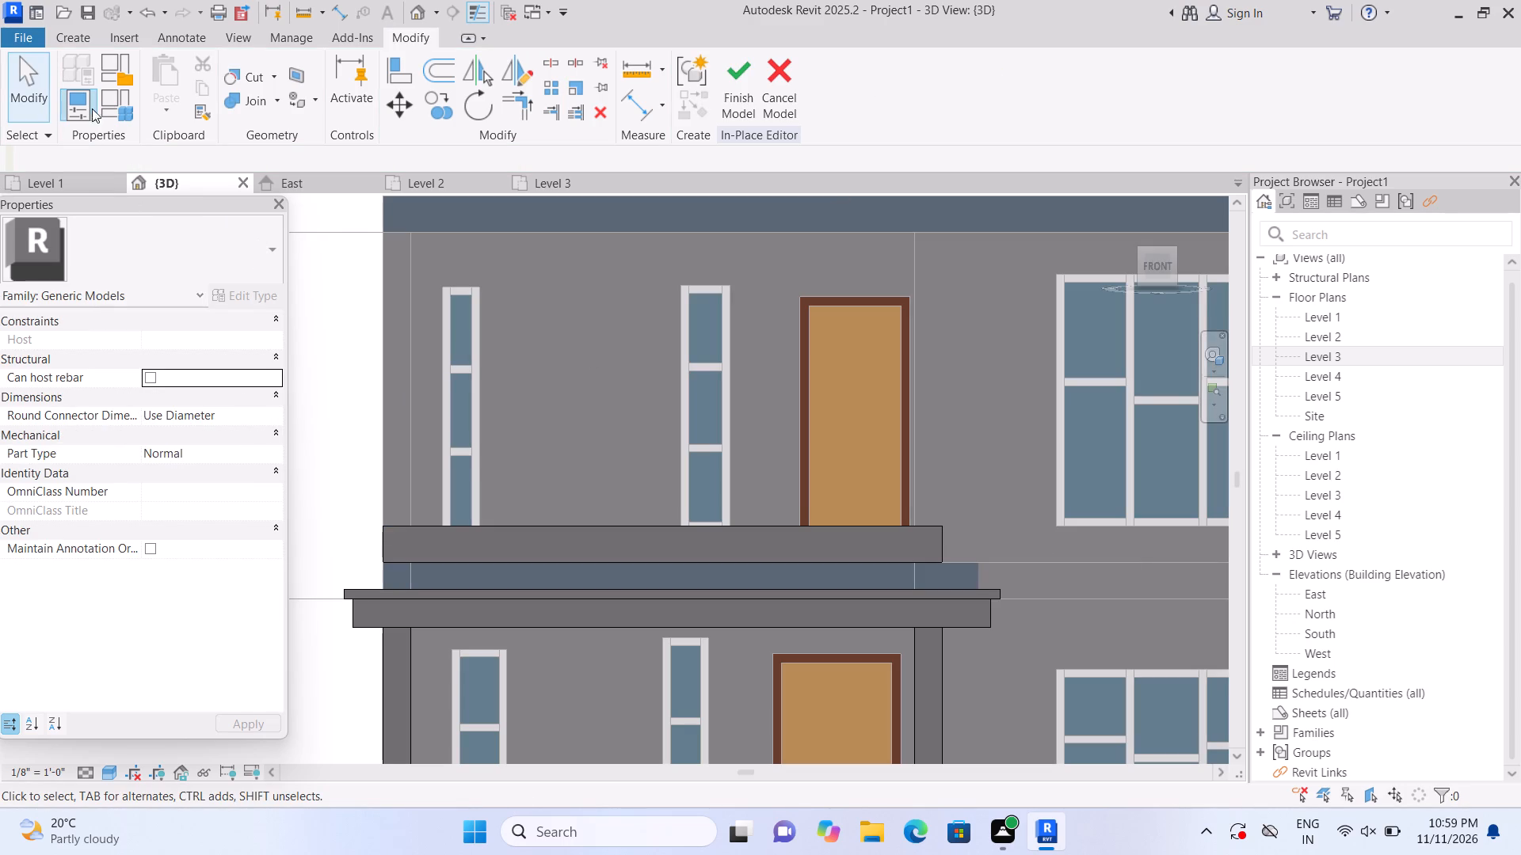
On the upper-floor 9" wall's face, extrude a 0'-9" wide, about 8'-0" high vertical strip 1'-0" deep at the window-side end, from band to roof.
left_click(82, 39)
double_click(177, 93)
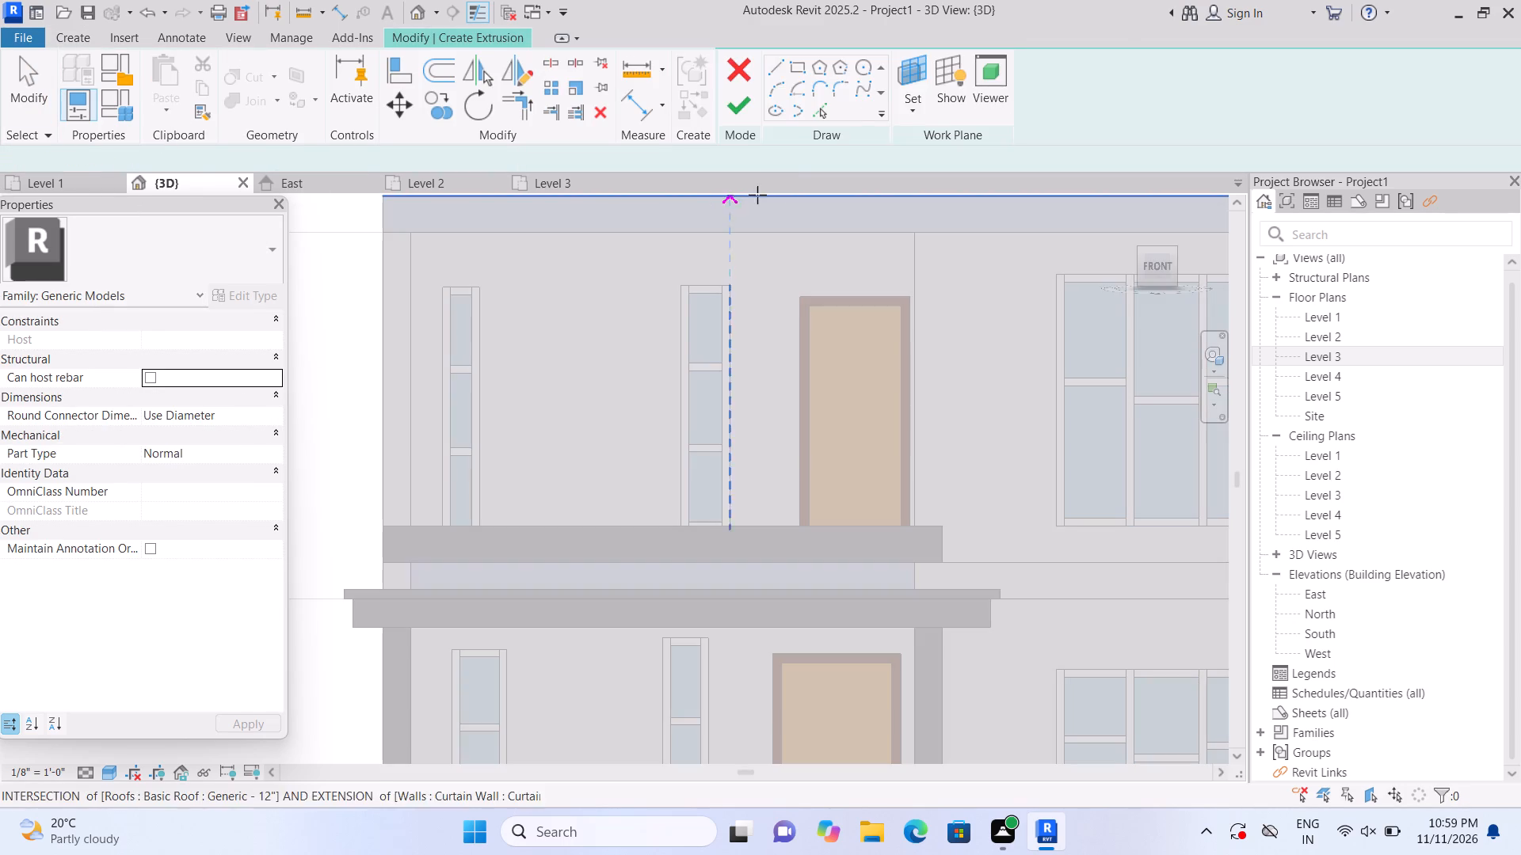
left_click(1013, 111)
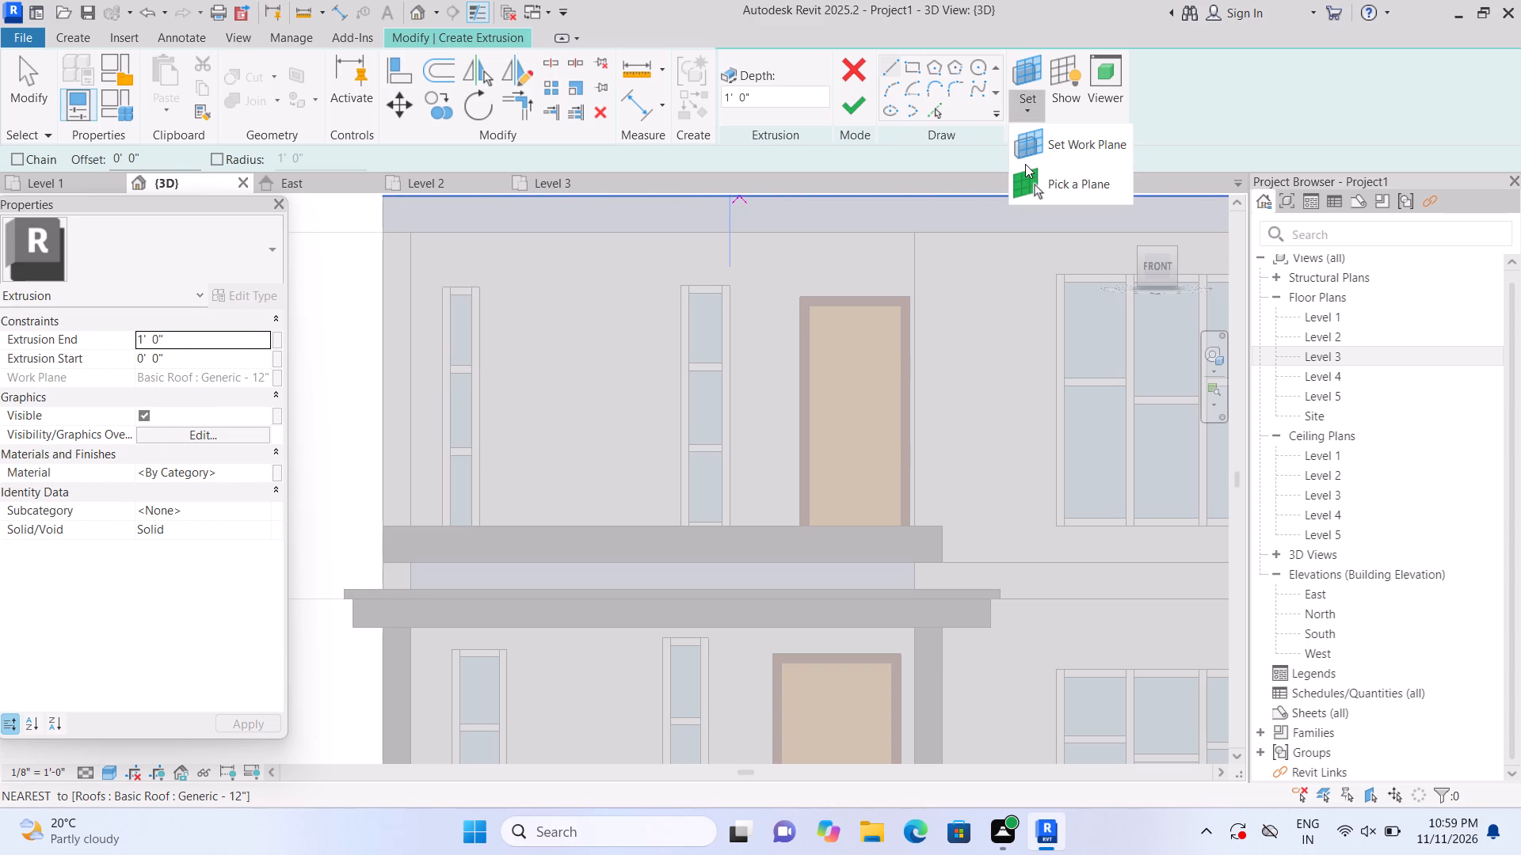
left_click(1031, 184)
left_click(589, 408)
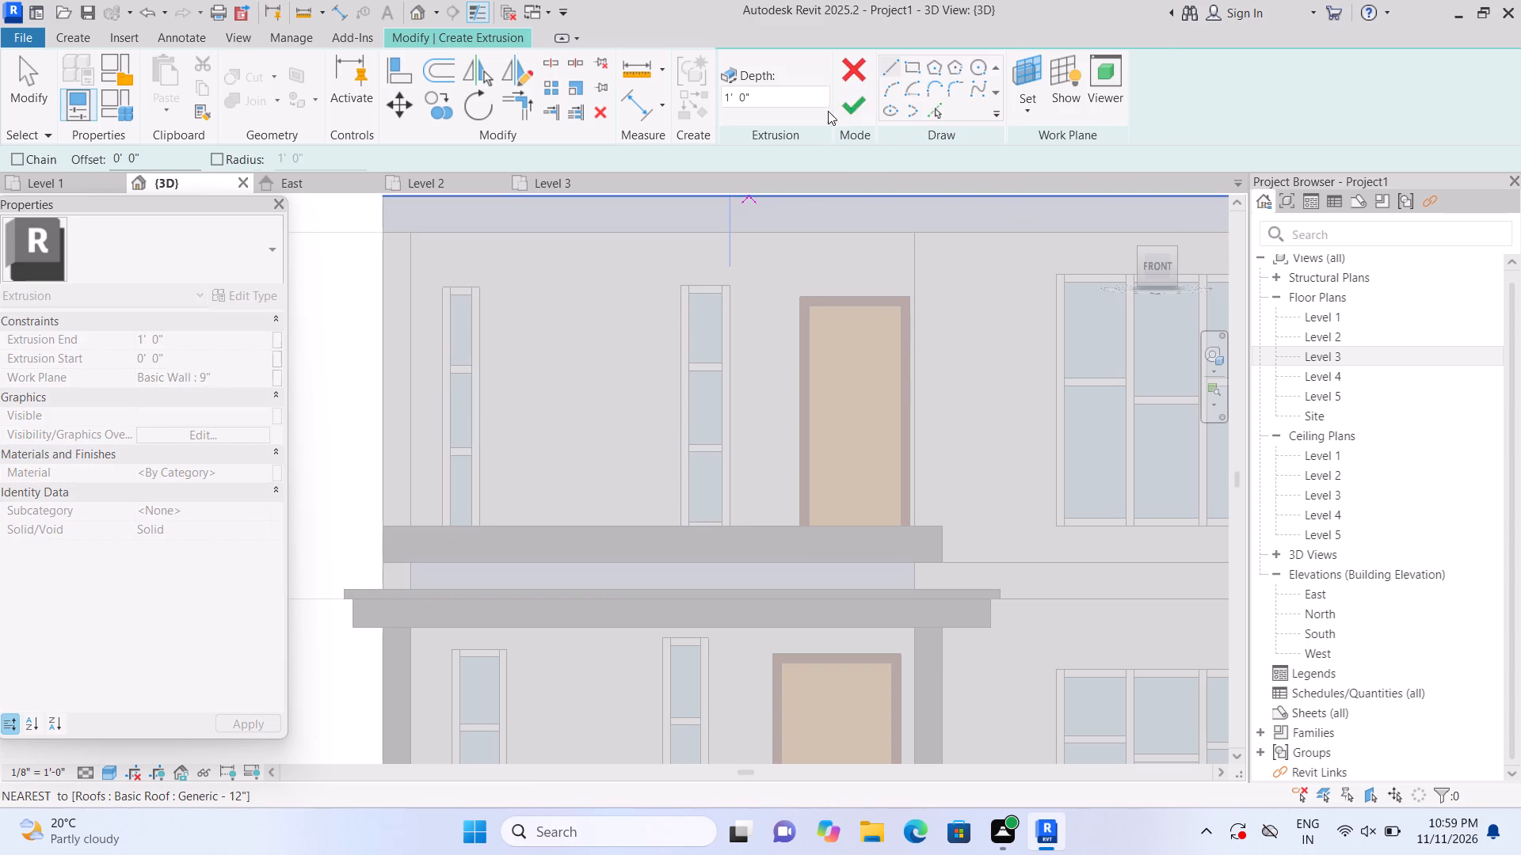
left_click(909, 64)
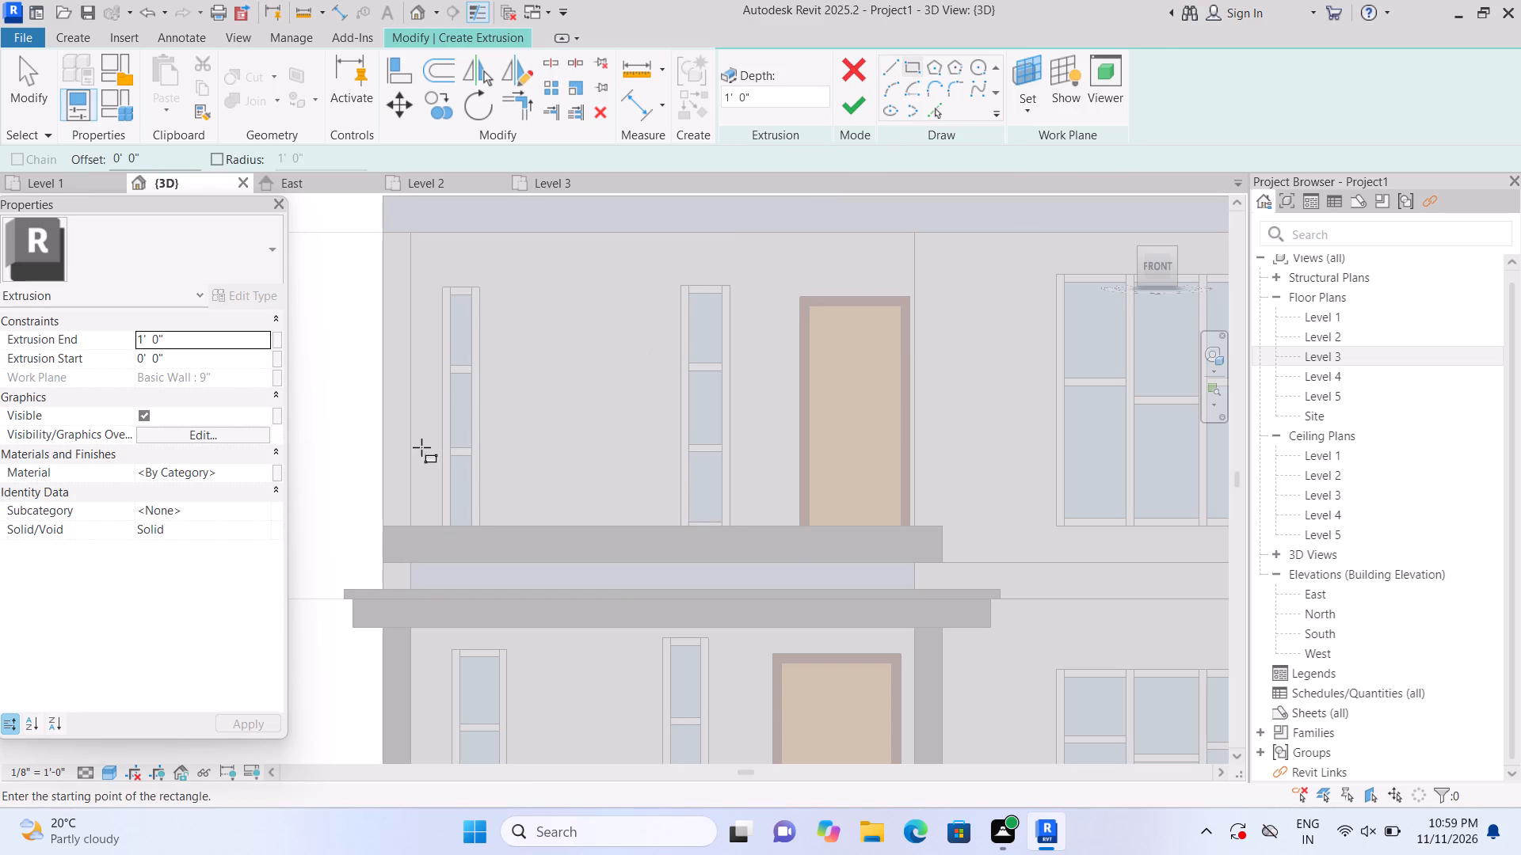
left_click(390, 525)
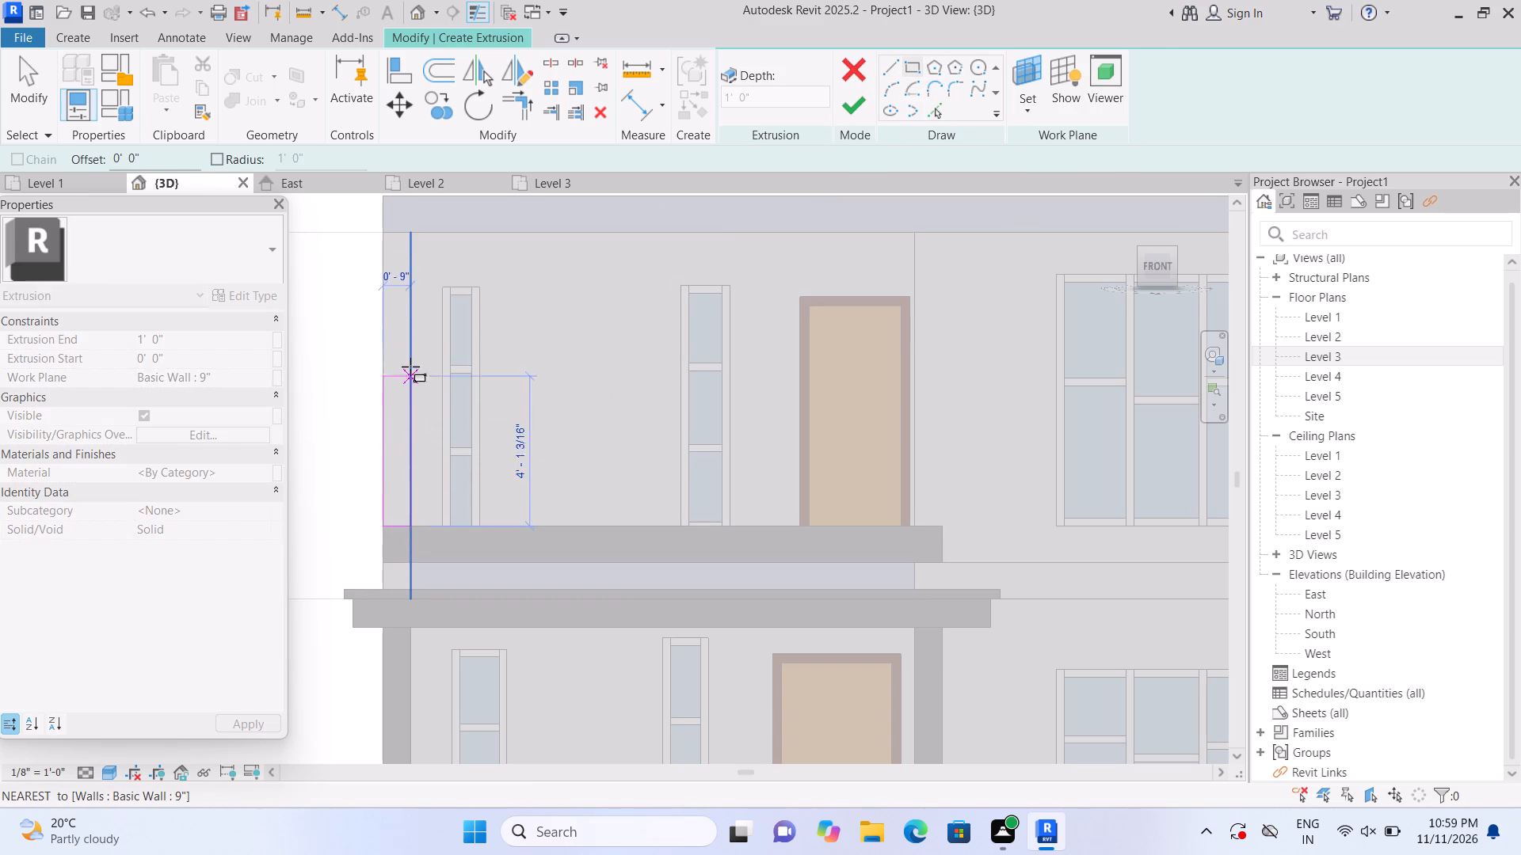
left_click(414, 226)
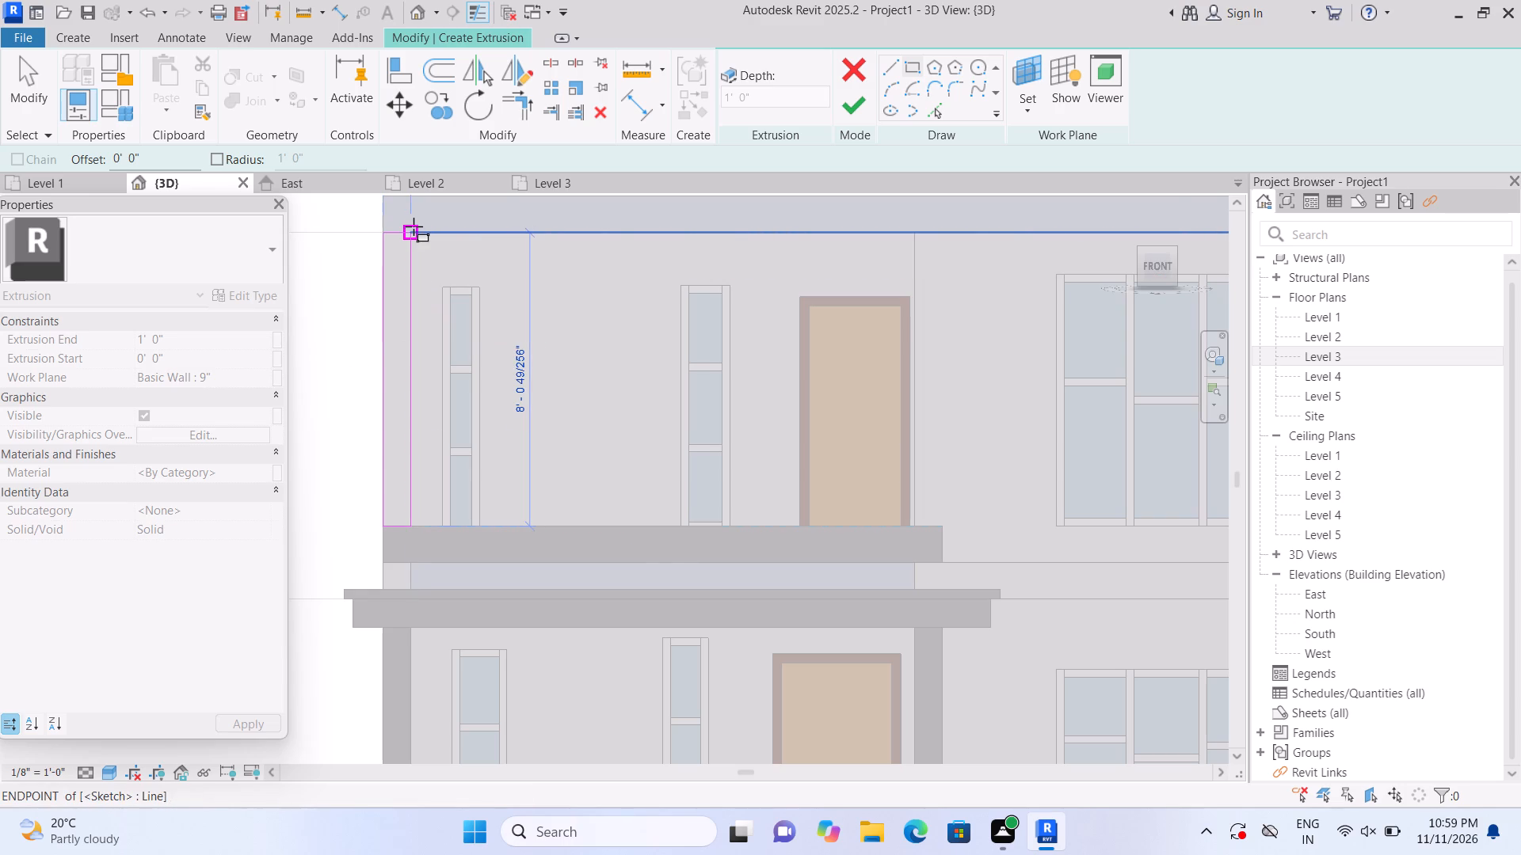
left_click(855, 112)
scroll(822, 194, "down", 1)
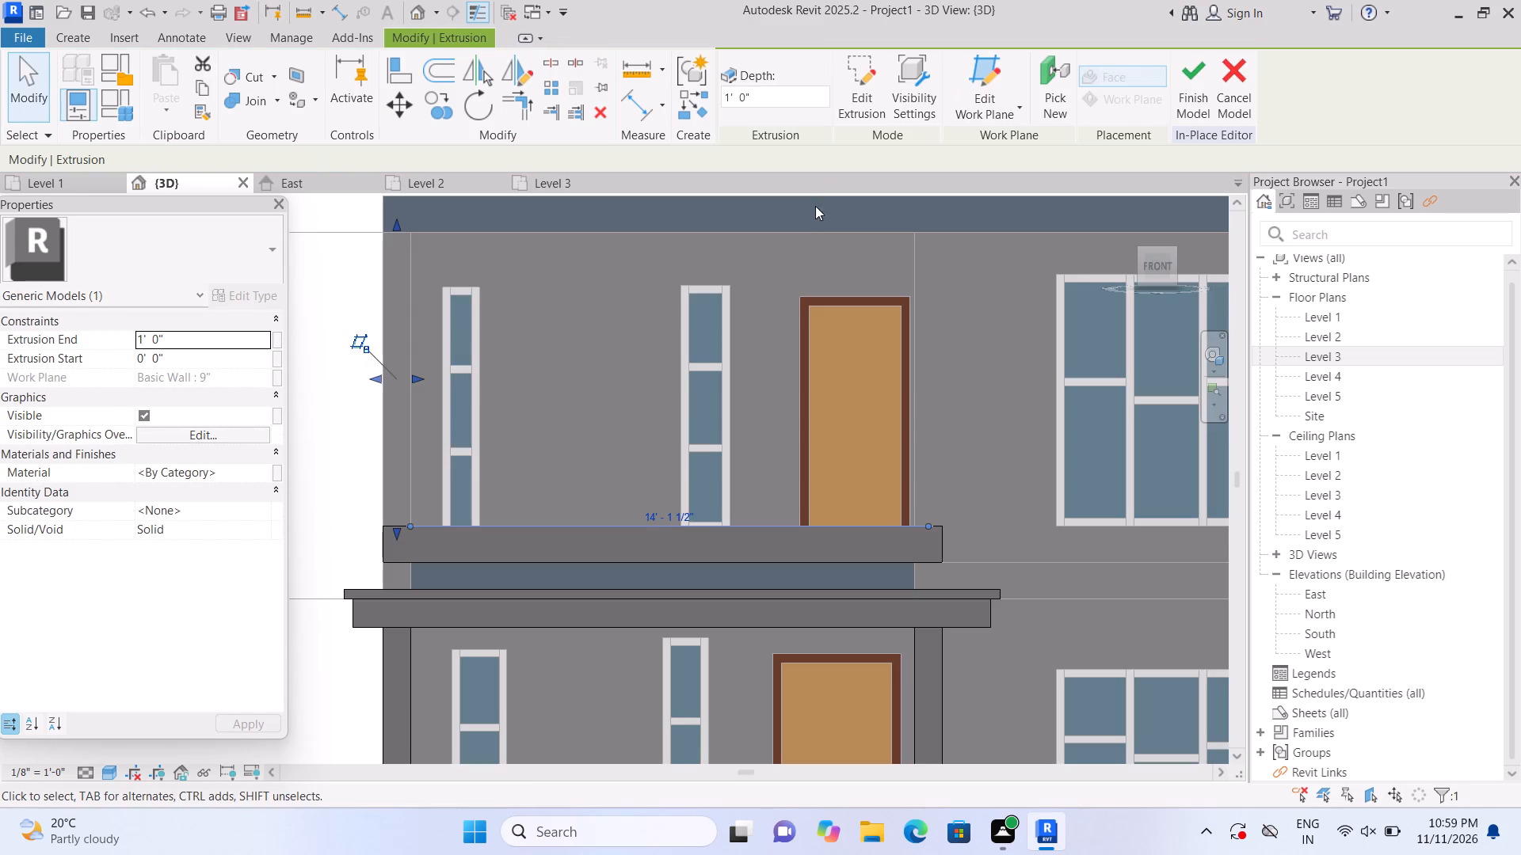
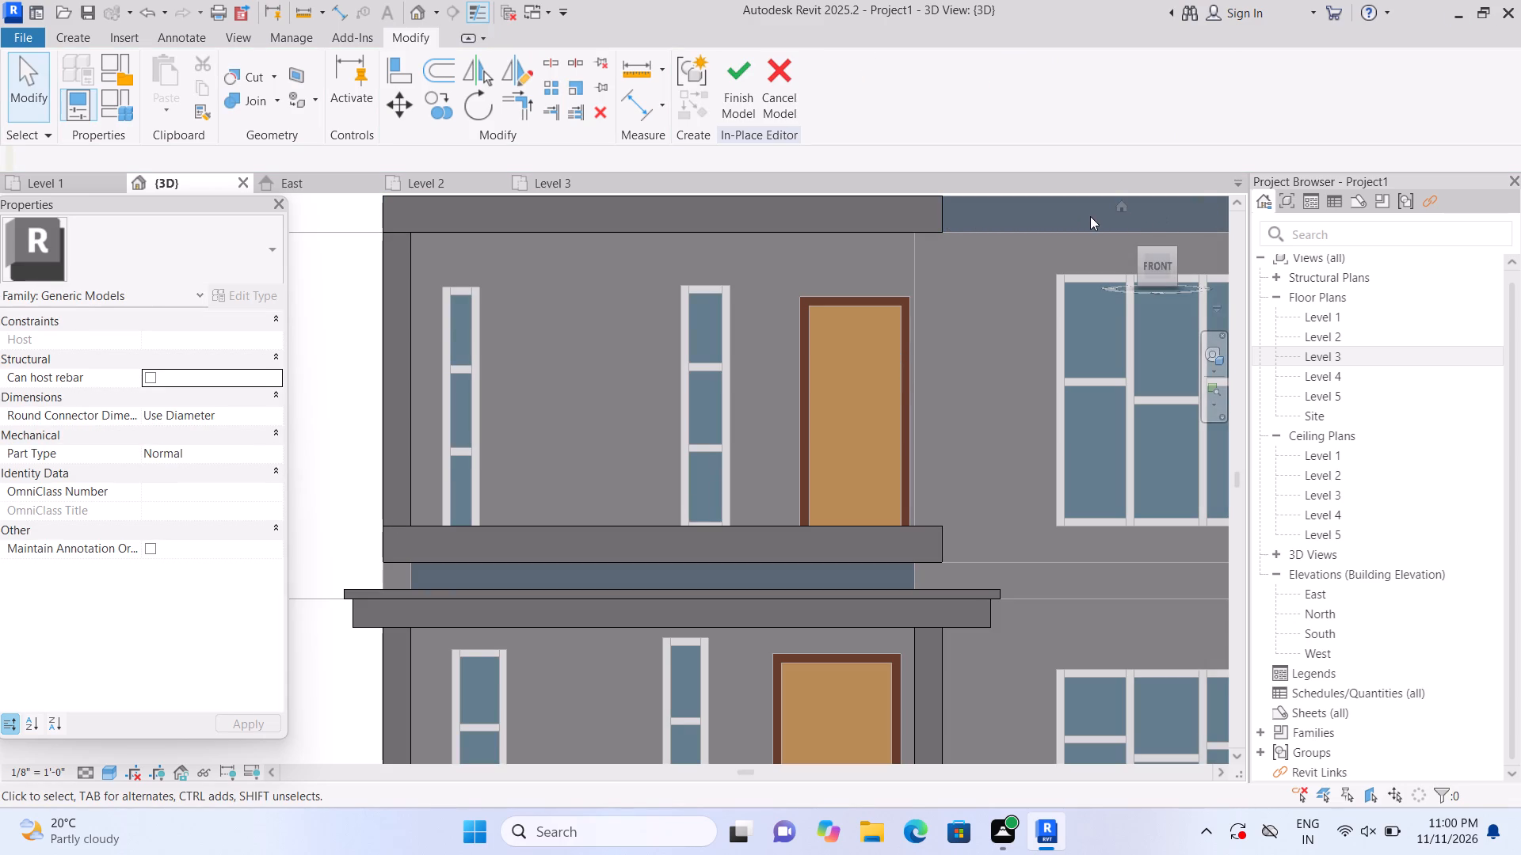
Return the 3D view to its home orientation and start a new extrusion at the window-side end of the upper-floor frame.
left_click(1119, 203)
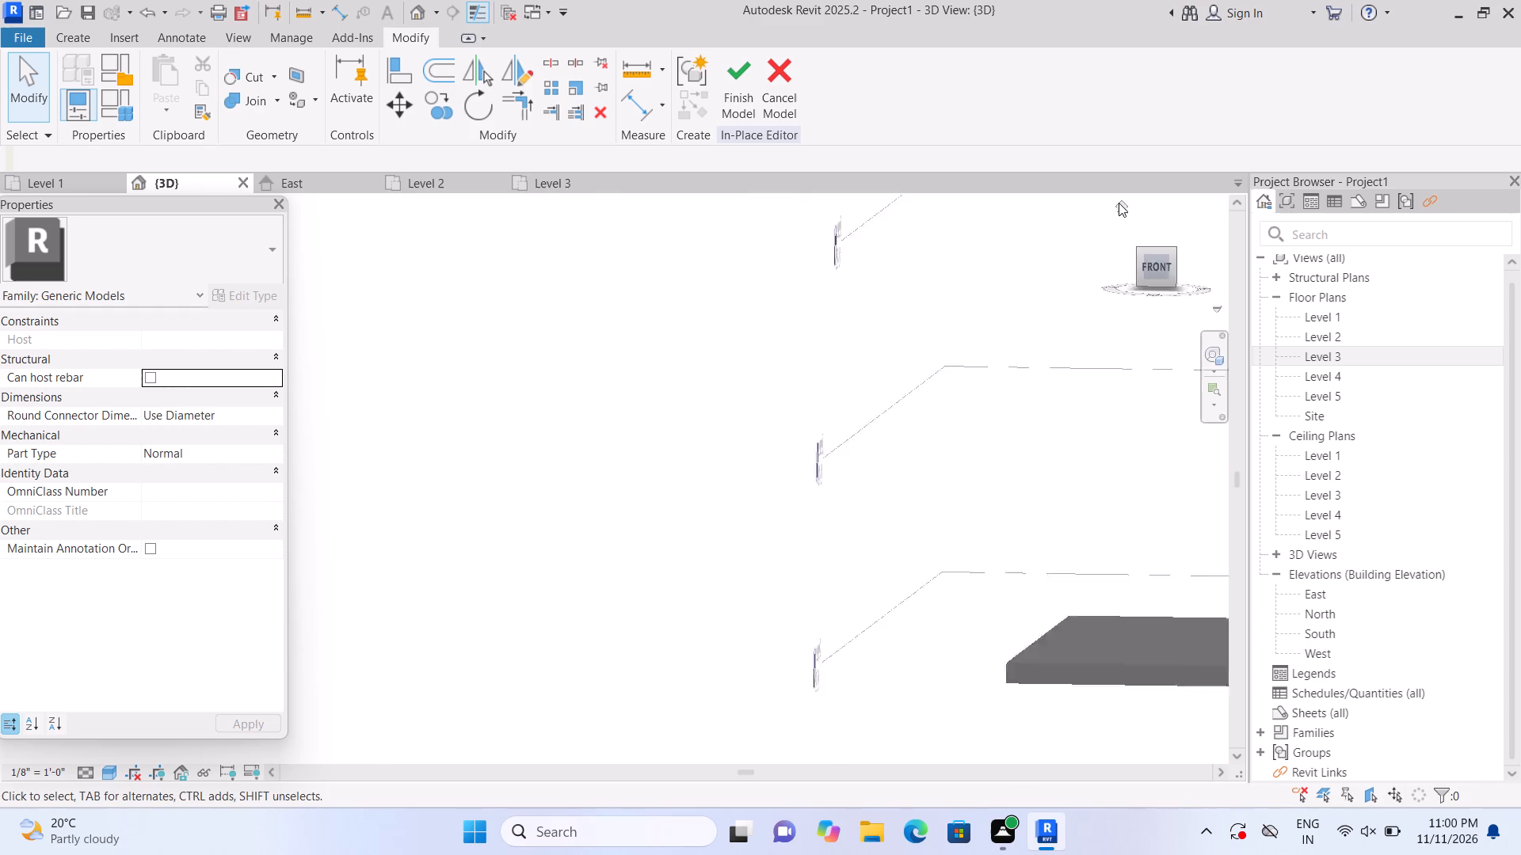
scroll(285, 530, "up", 3)
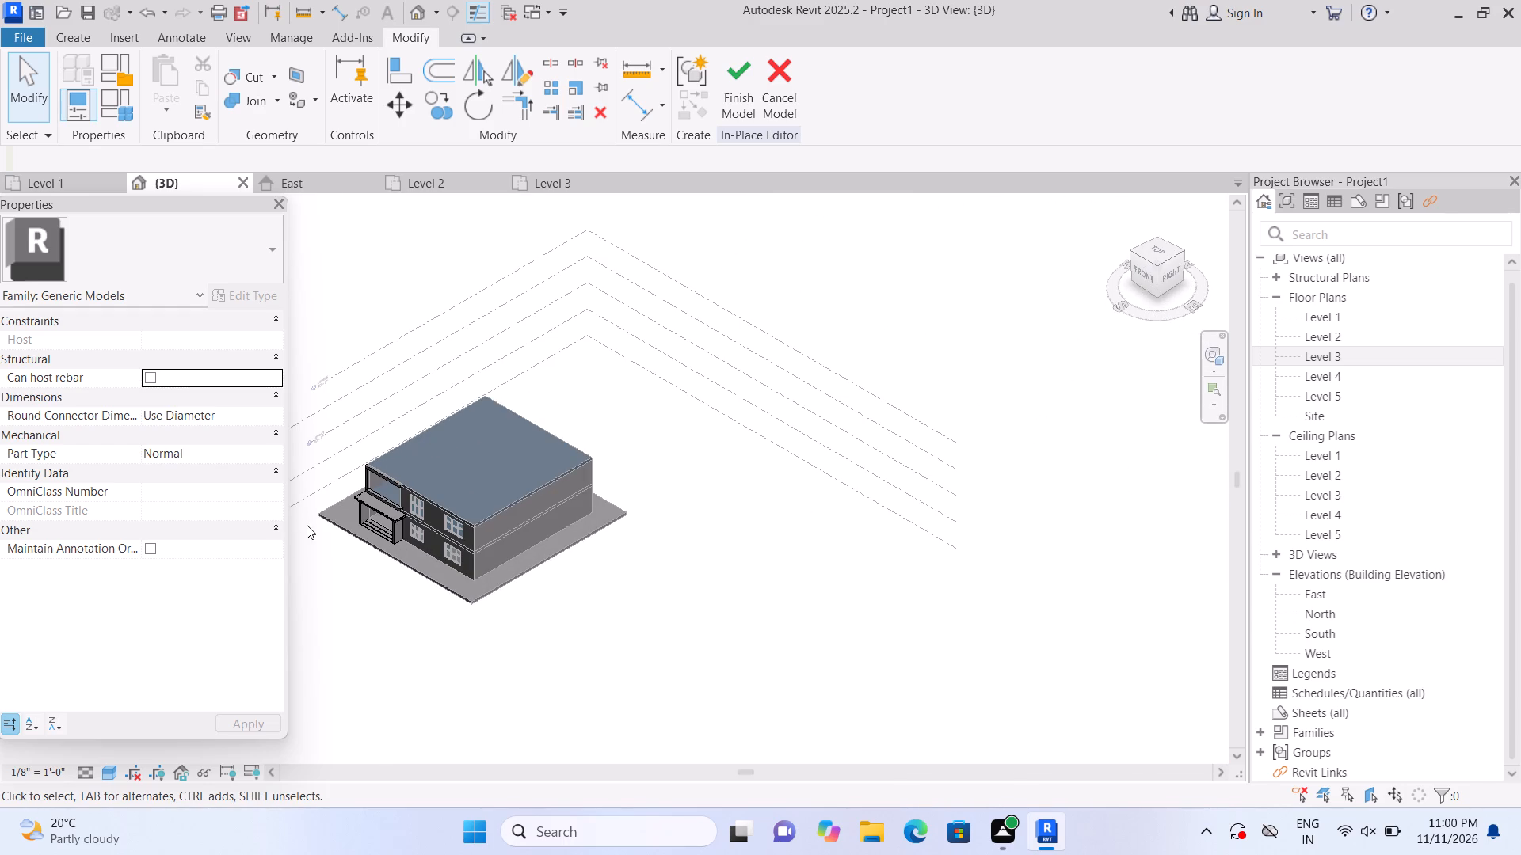
scroll(307, 525, "up", 13)
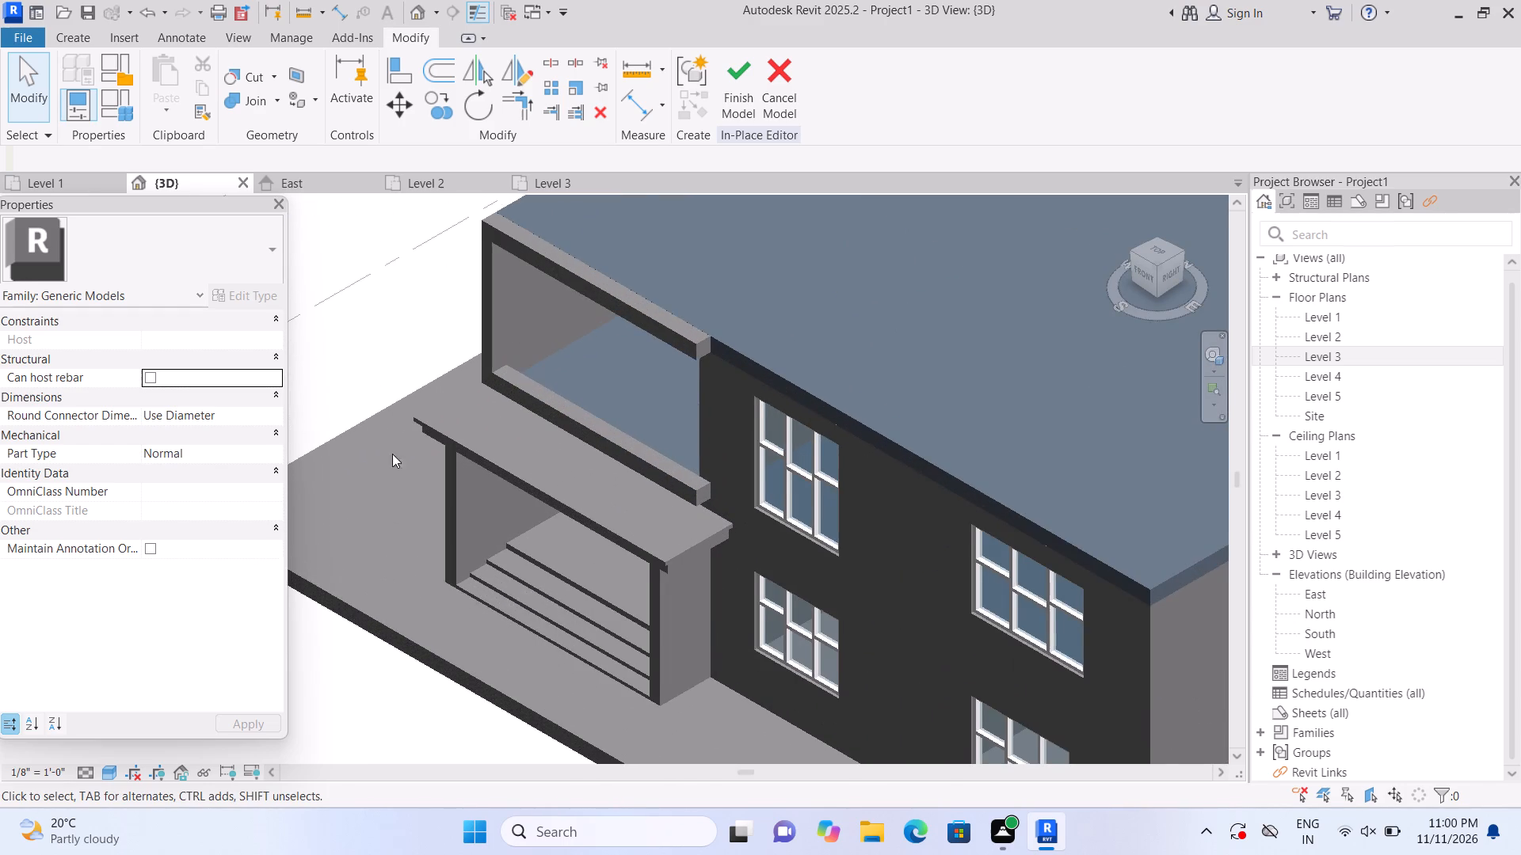
scroll(890, 264, "up", 1)
scroll(829, 321, "up", 2)
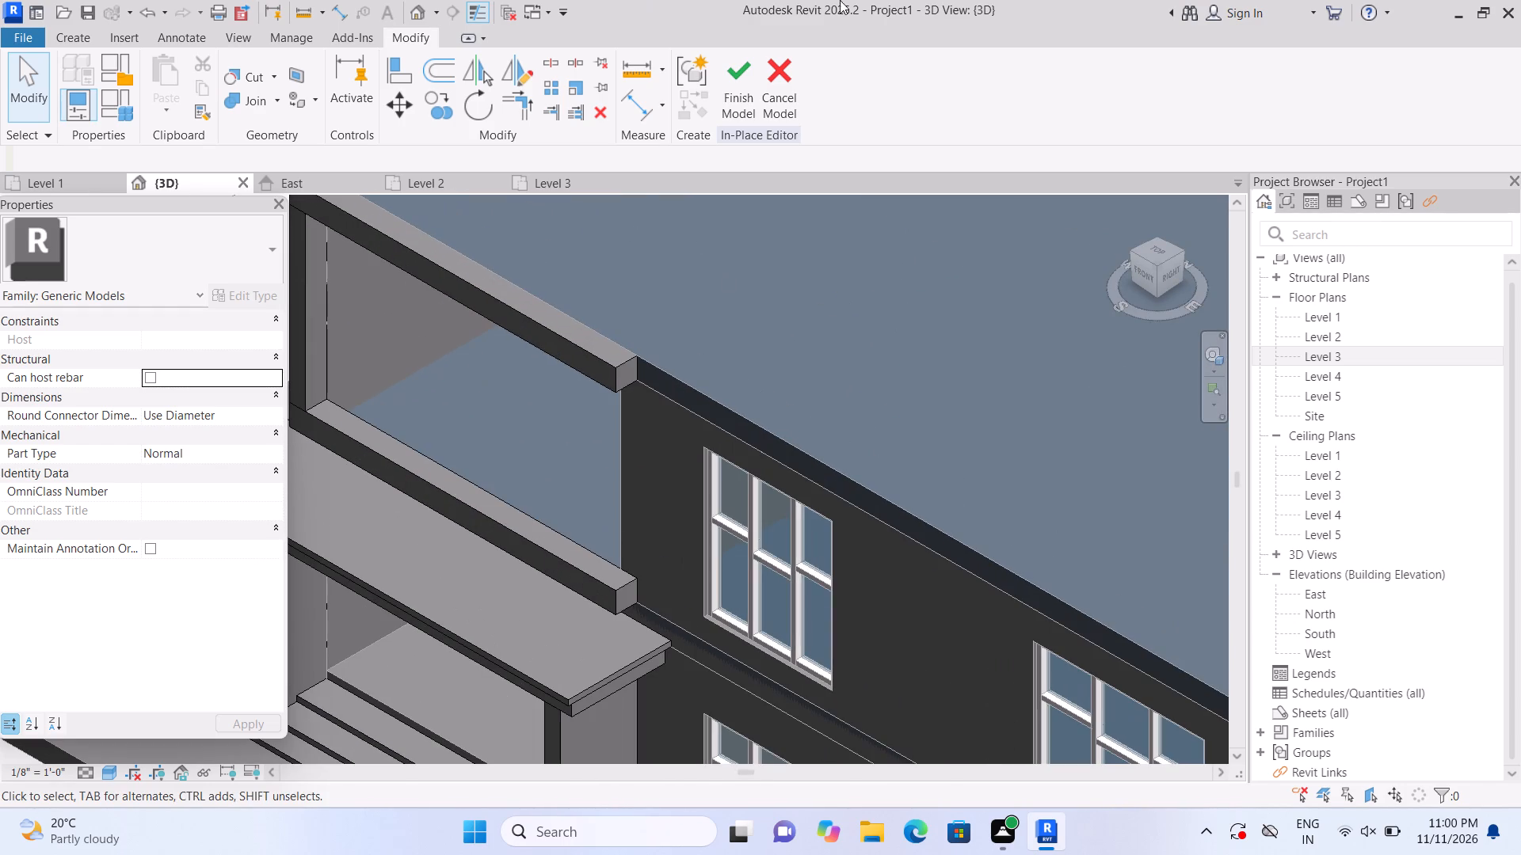
left_click(65, 33)
left_click(187, 97)
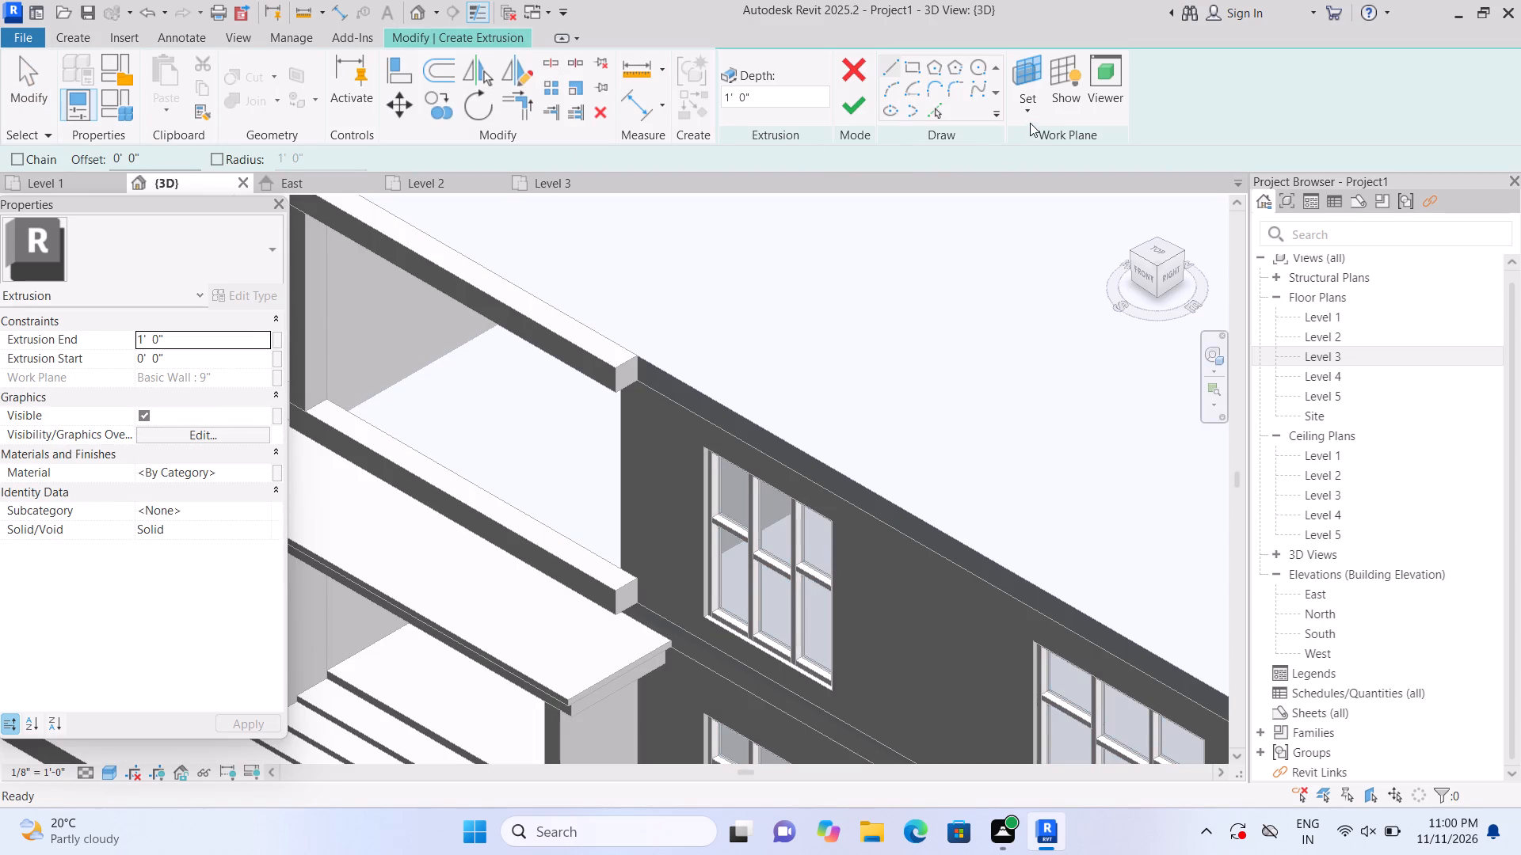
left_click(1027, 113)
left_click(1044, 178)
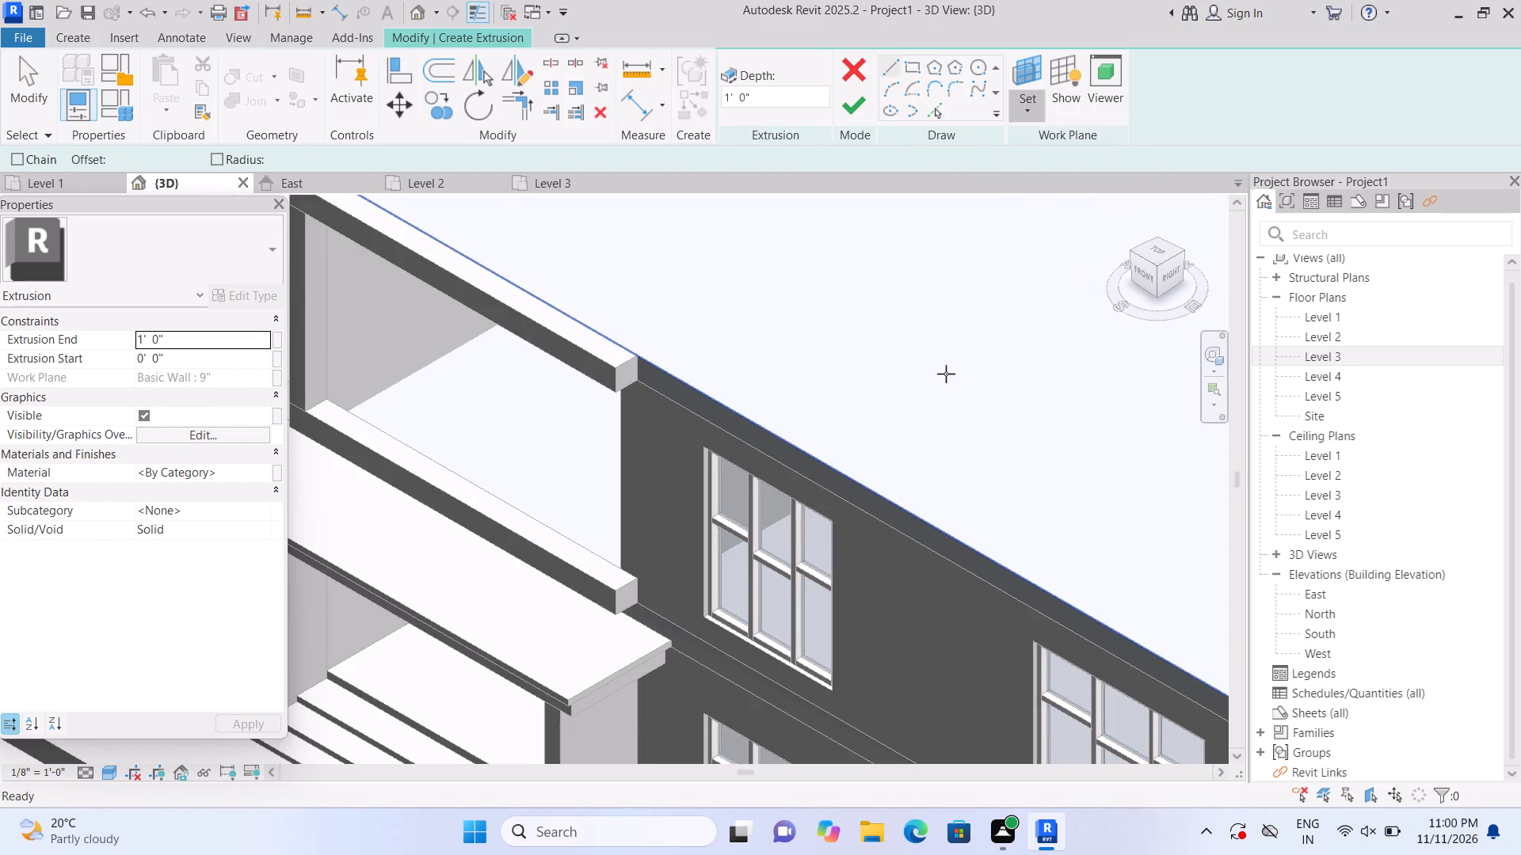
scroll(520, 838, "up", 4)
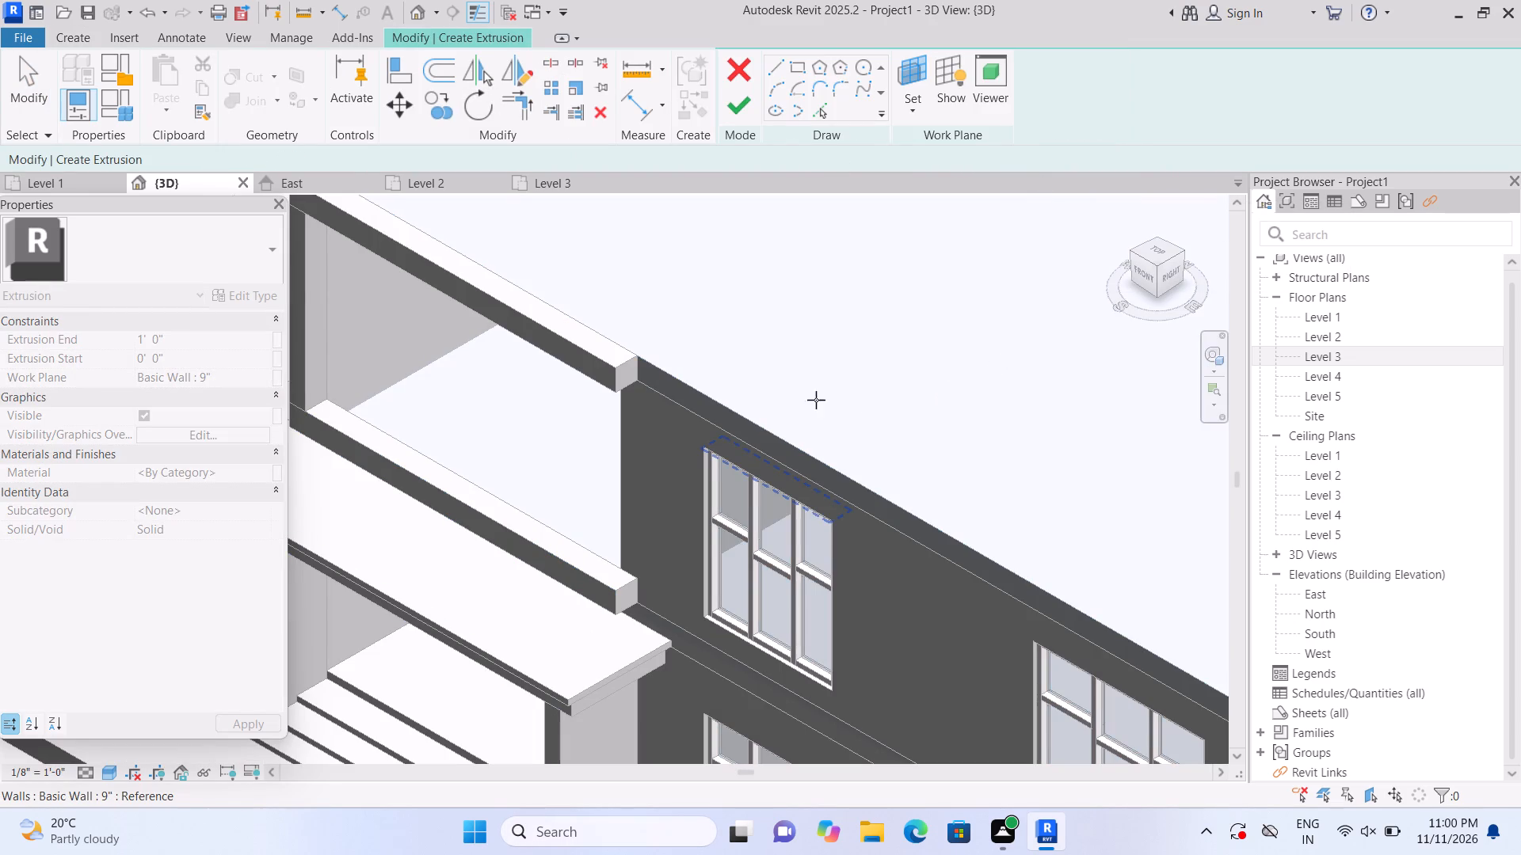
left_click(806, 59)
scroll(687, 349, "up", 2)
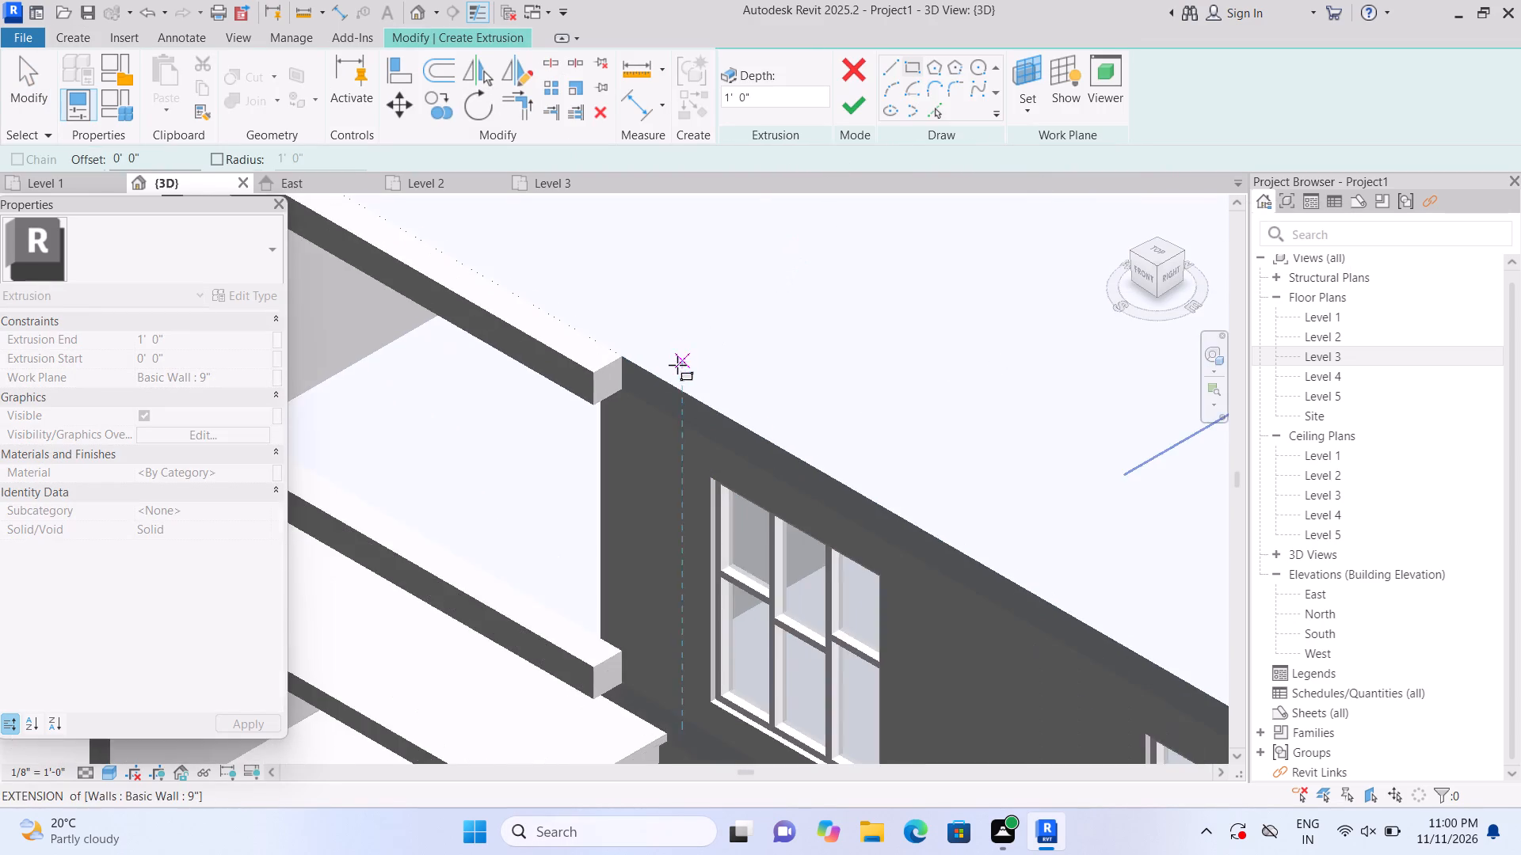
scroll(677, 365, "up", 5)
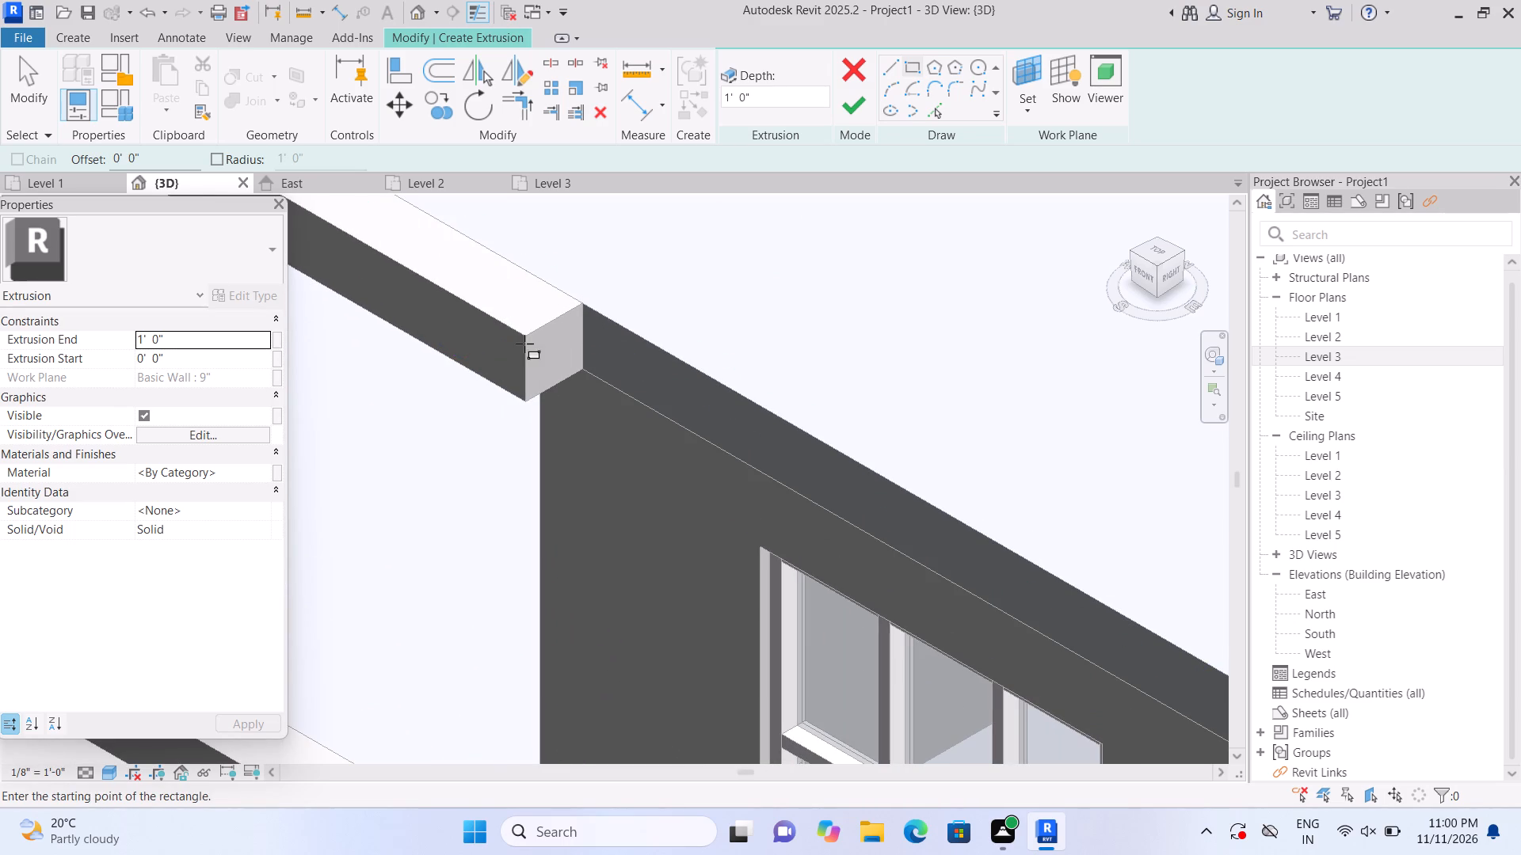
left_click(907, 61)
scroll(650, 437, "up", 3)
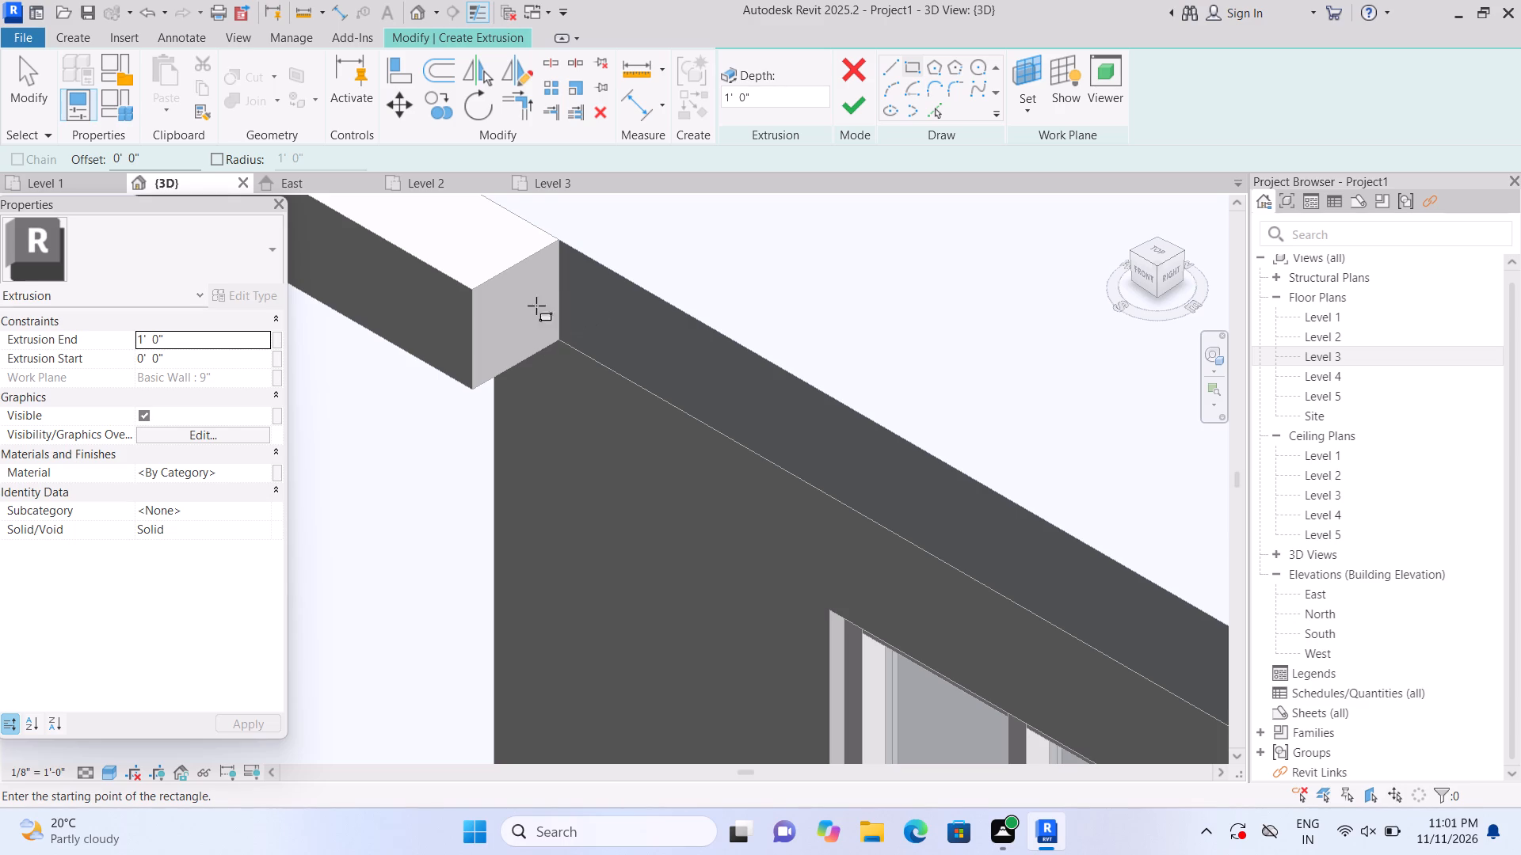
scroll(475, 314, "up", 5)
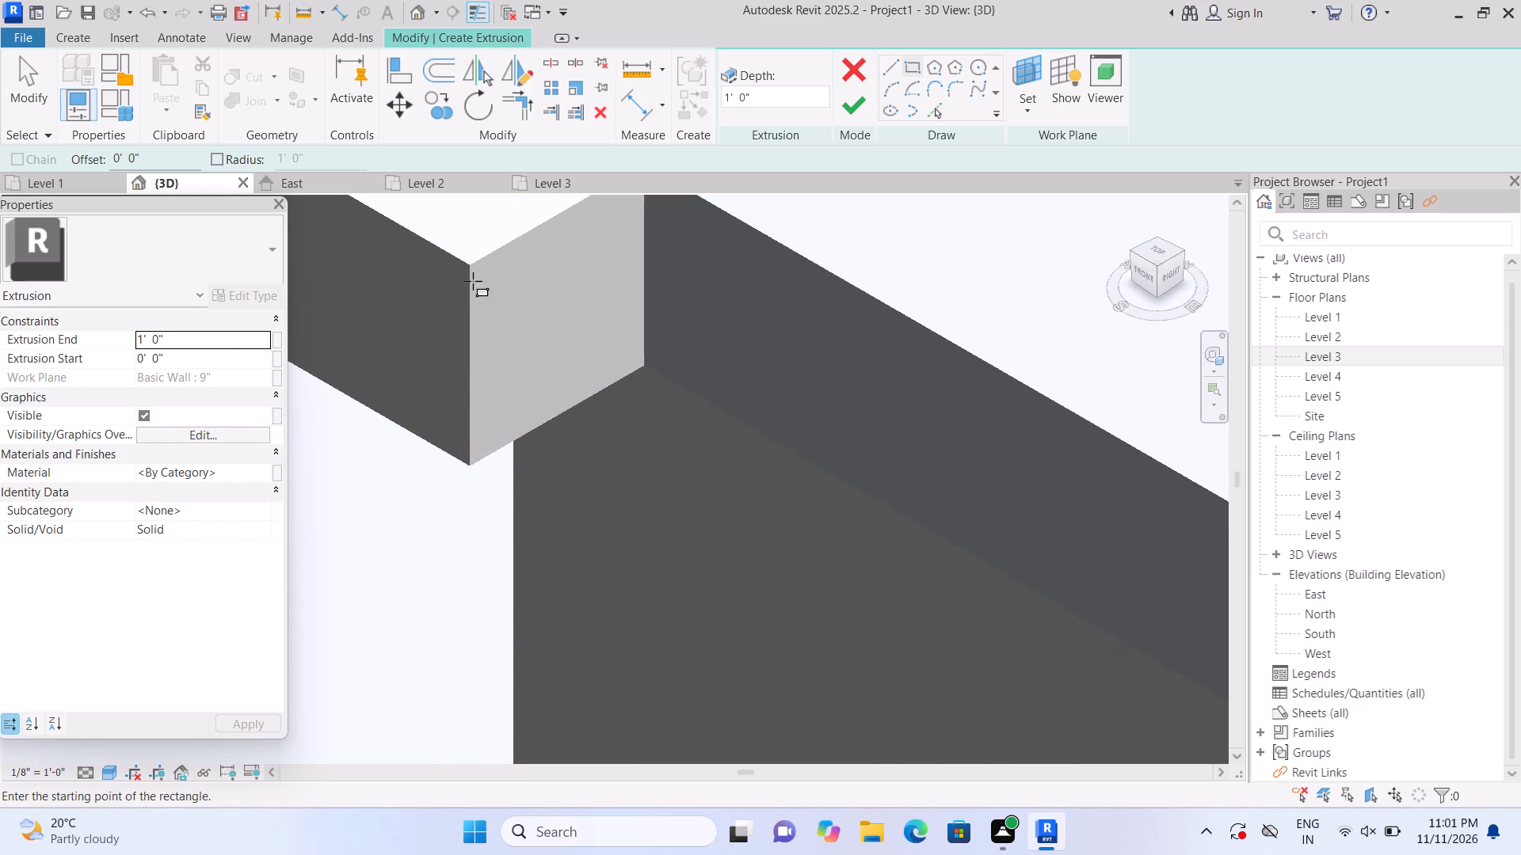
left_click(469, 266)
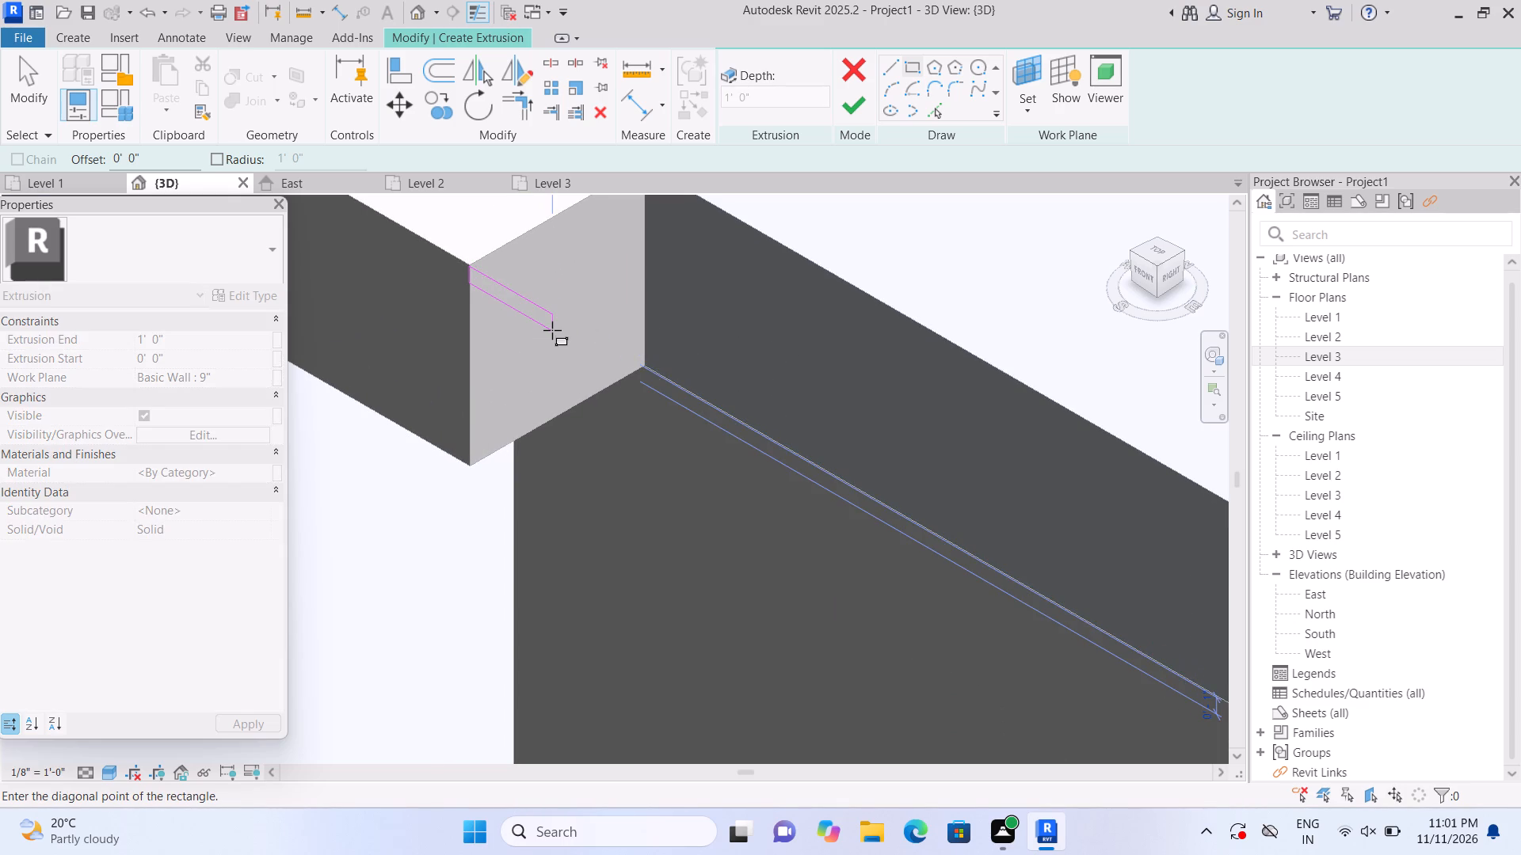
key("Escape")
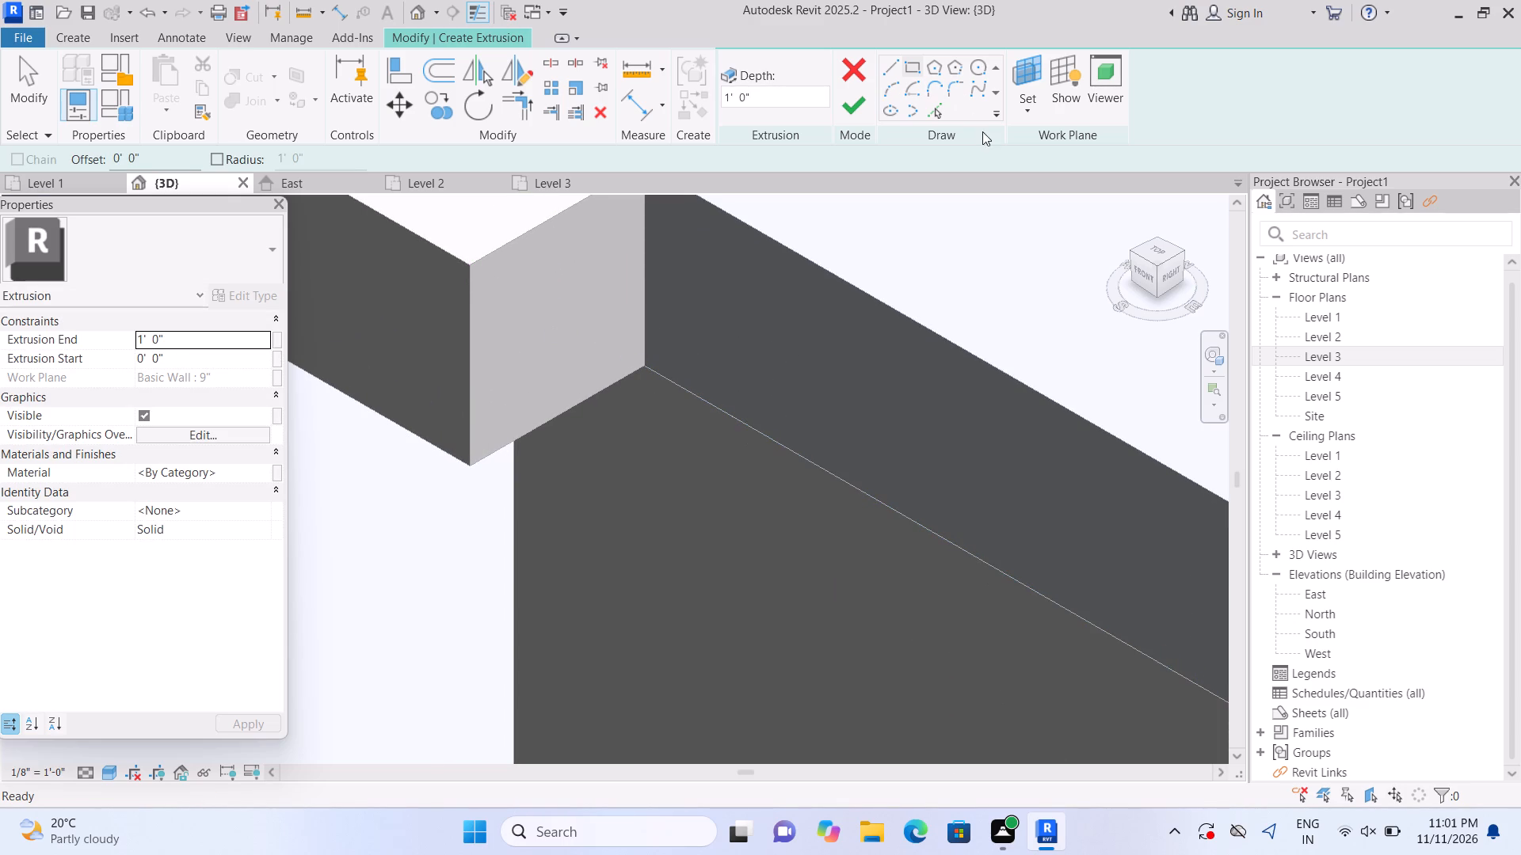
On the window-side end face of the roof-edge band, sketch a rectangle tracing that face and extrude it 1'-0" deep.
left_click(1018, 116)
left_click(1031, 173)
scroll(674, 273, "up", 1)
left_click(542, 284)
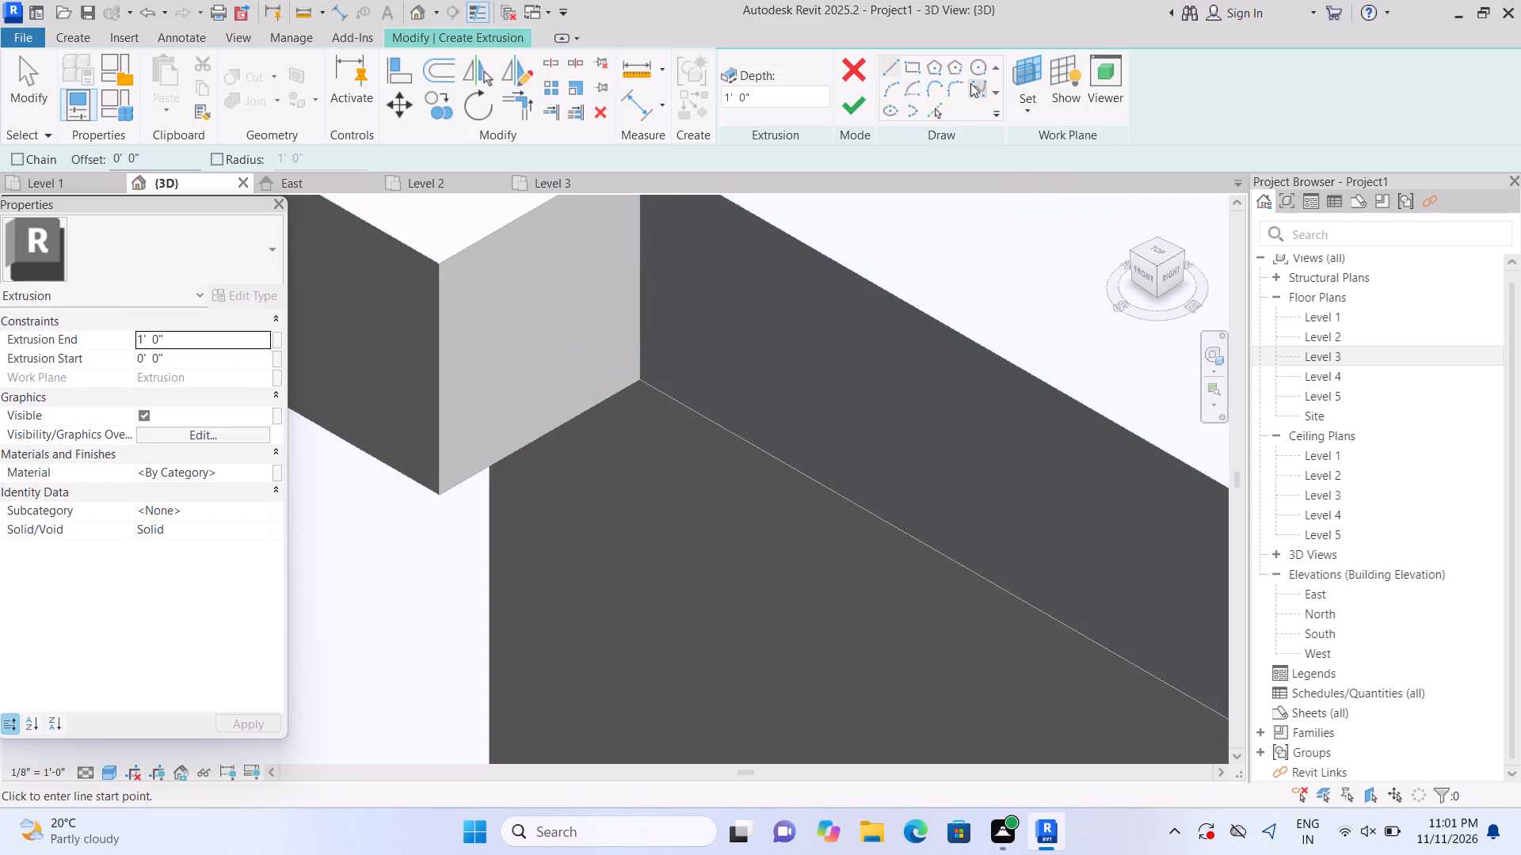
left_click(915, 73)
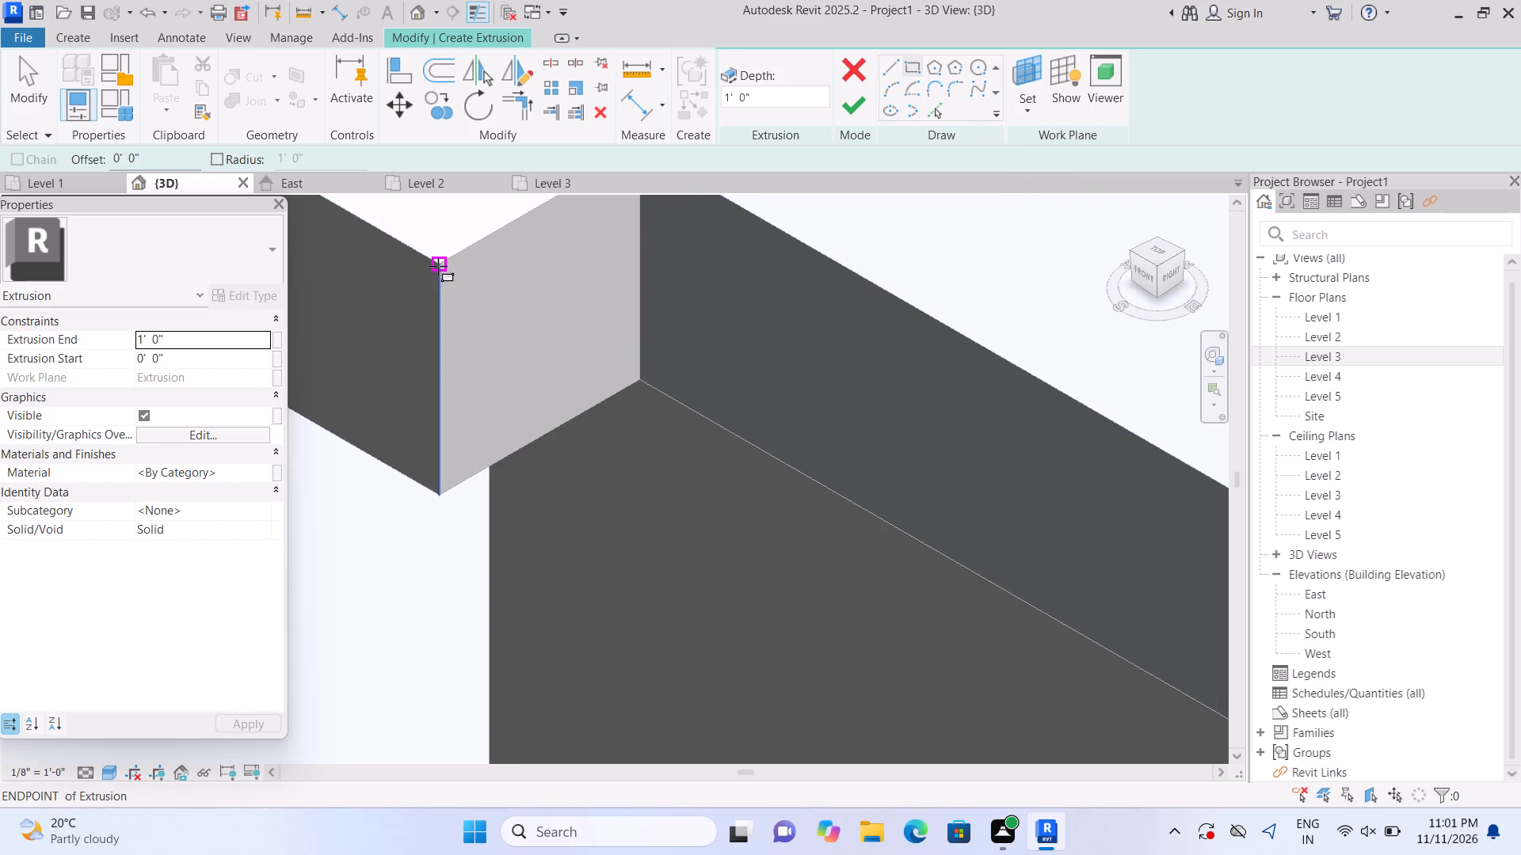
left_click(438, 266)
scroll(571, 329, "down", 2)
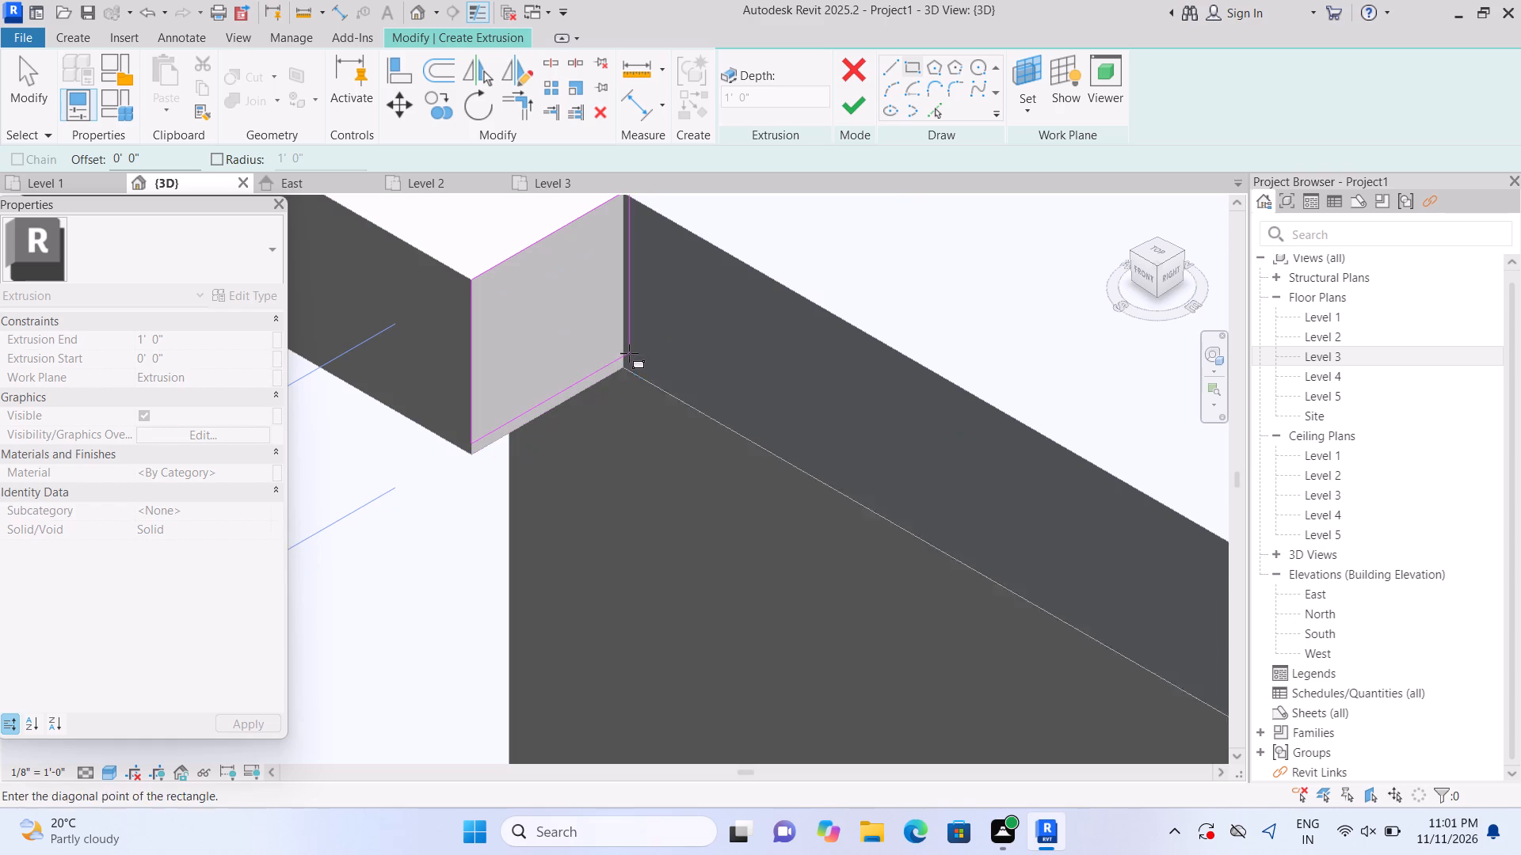
scroll(629, 353, "up", 10)
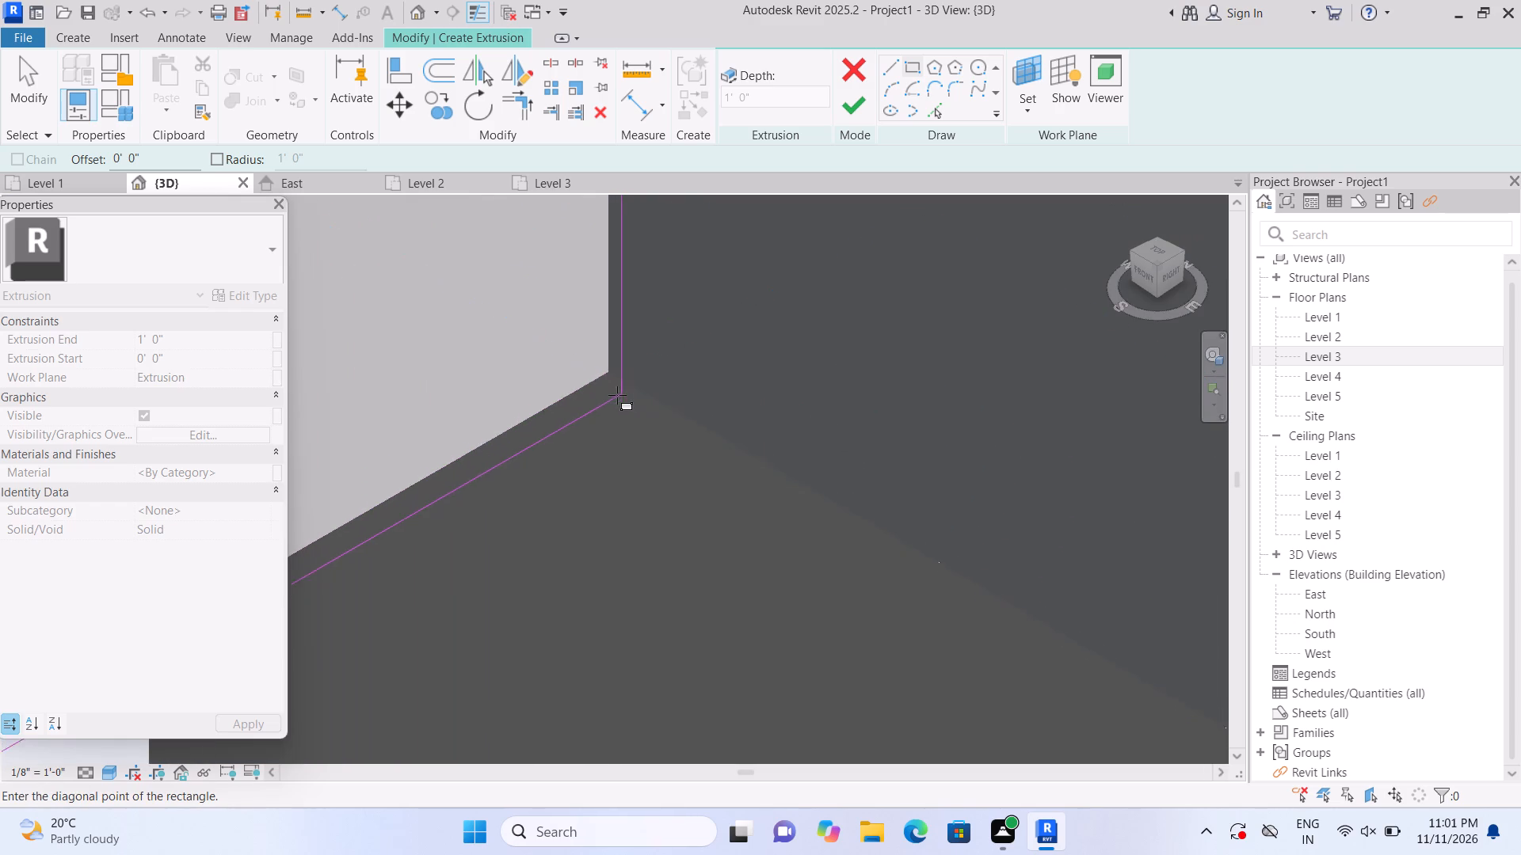
scroll(617, 395, "up", 5)
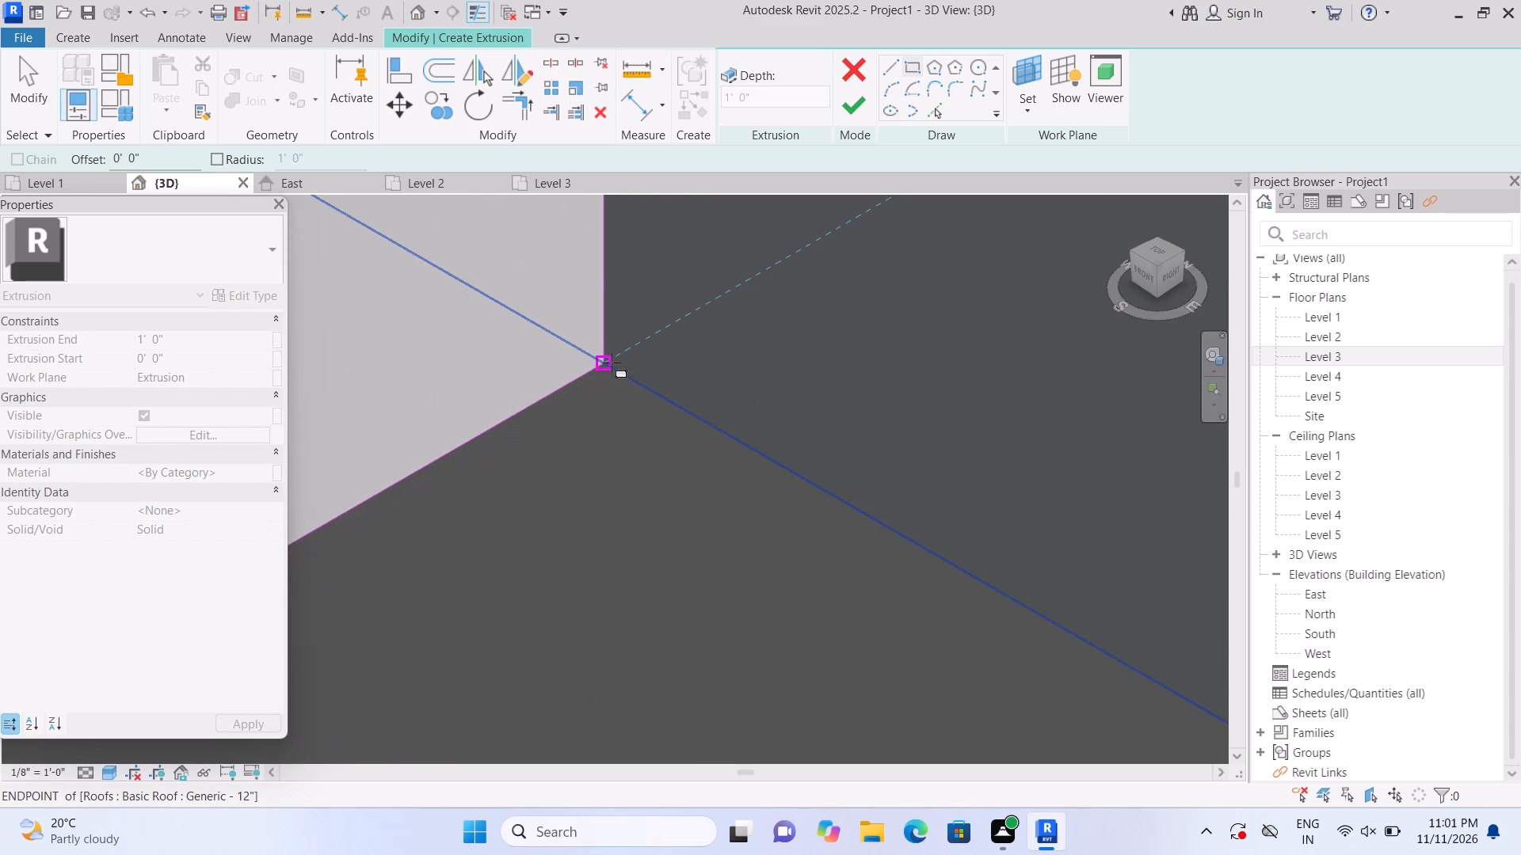
scroll(612, 363, "up", 2)
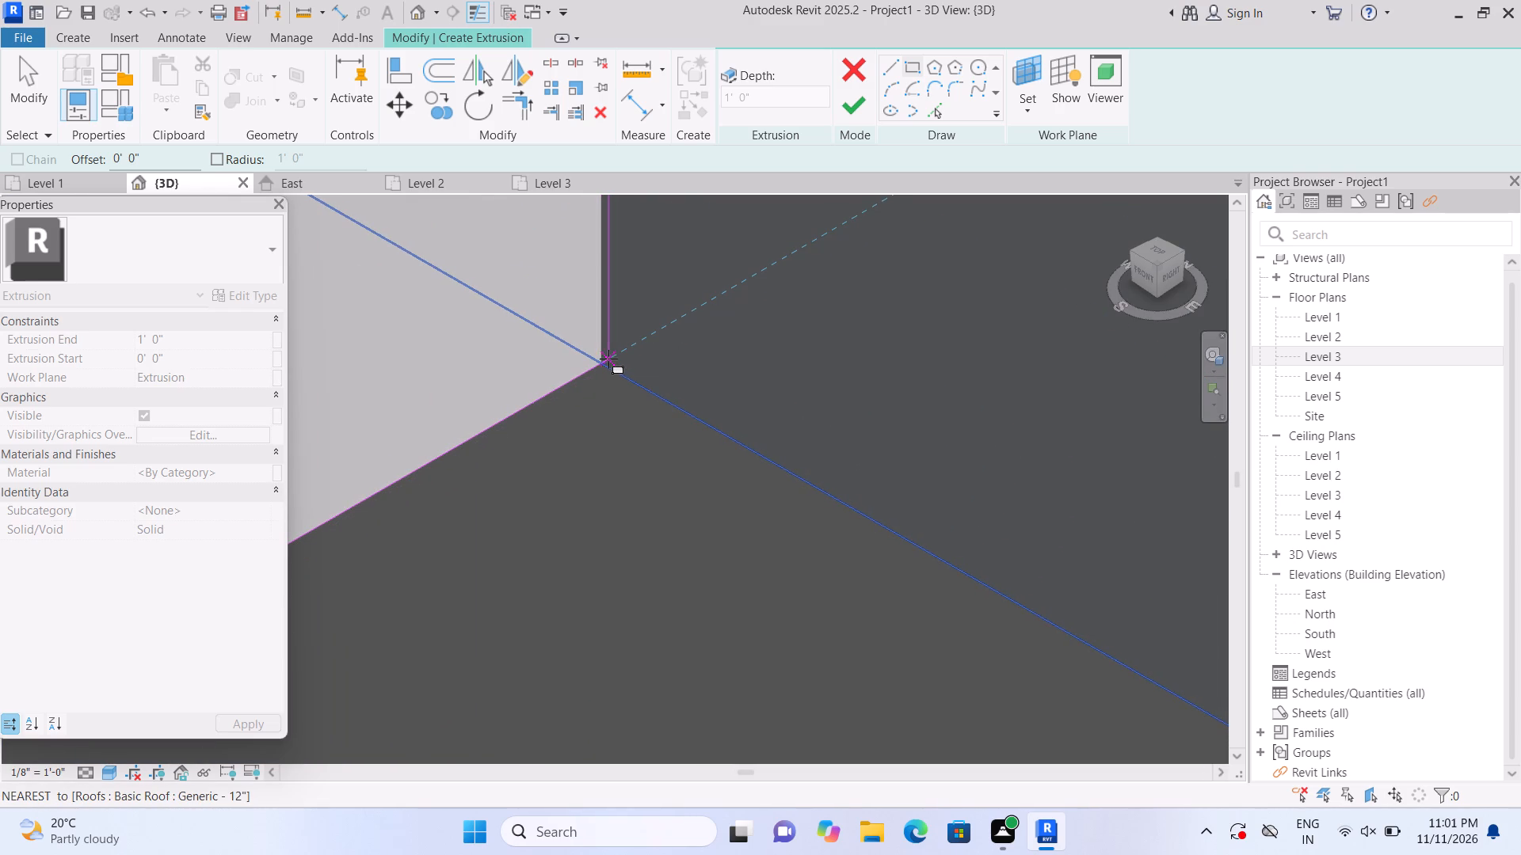
scroll(608, 359, "up", 7)
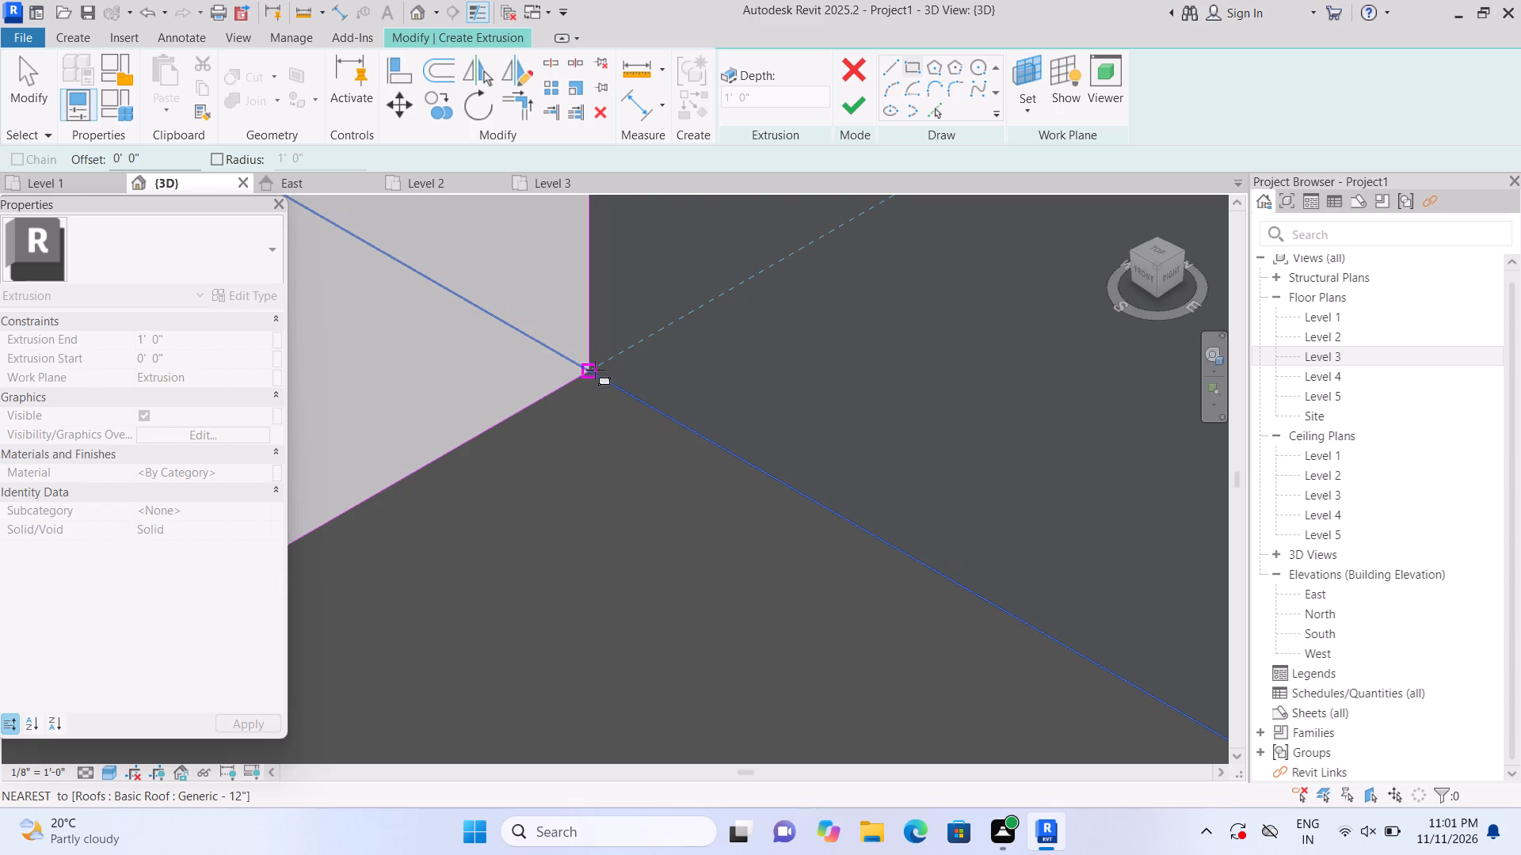
double_click(595, 370)
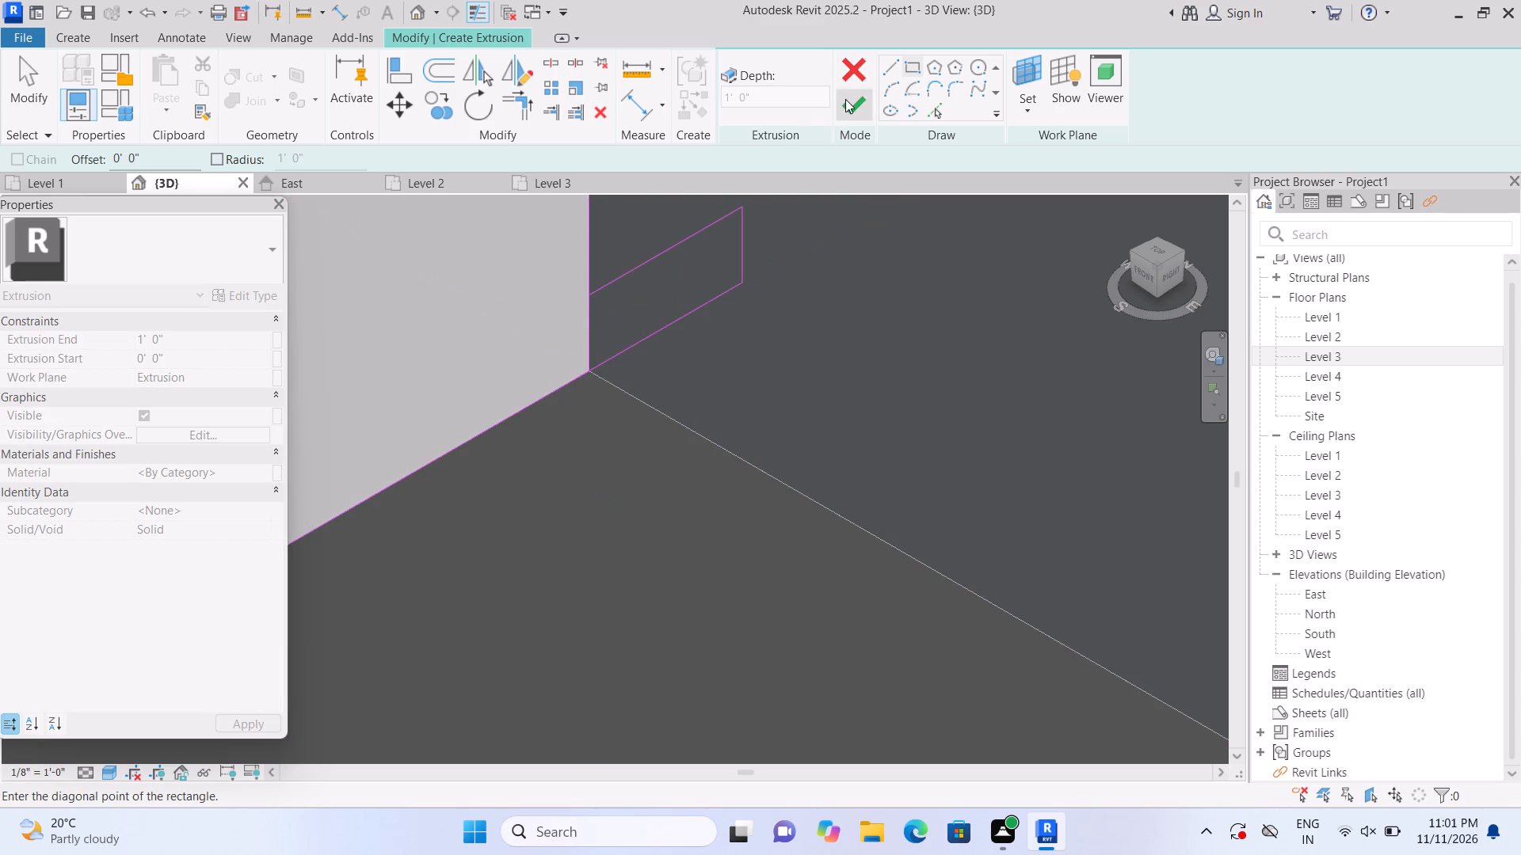
left_click(845, 99)
Stretch the new end block's underside down past the upper-floor wall to the bottom of the band just above the canopy.
scroll(806, 314, "down", 16)
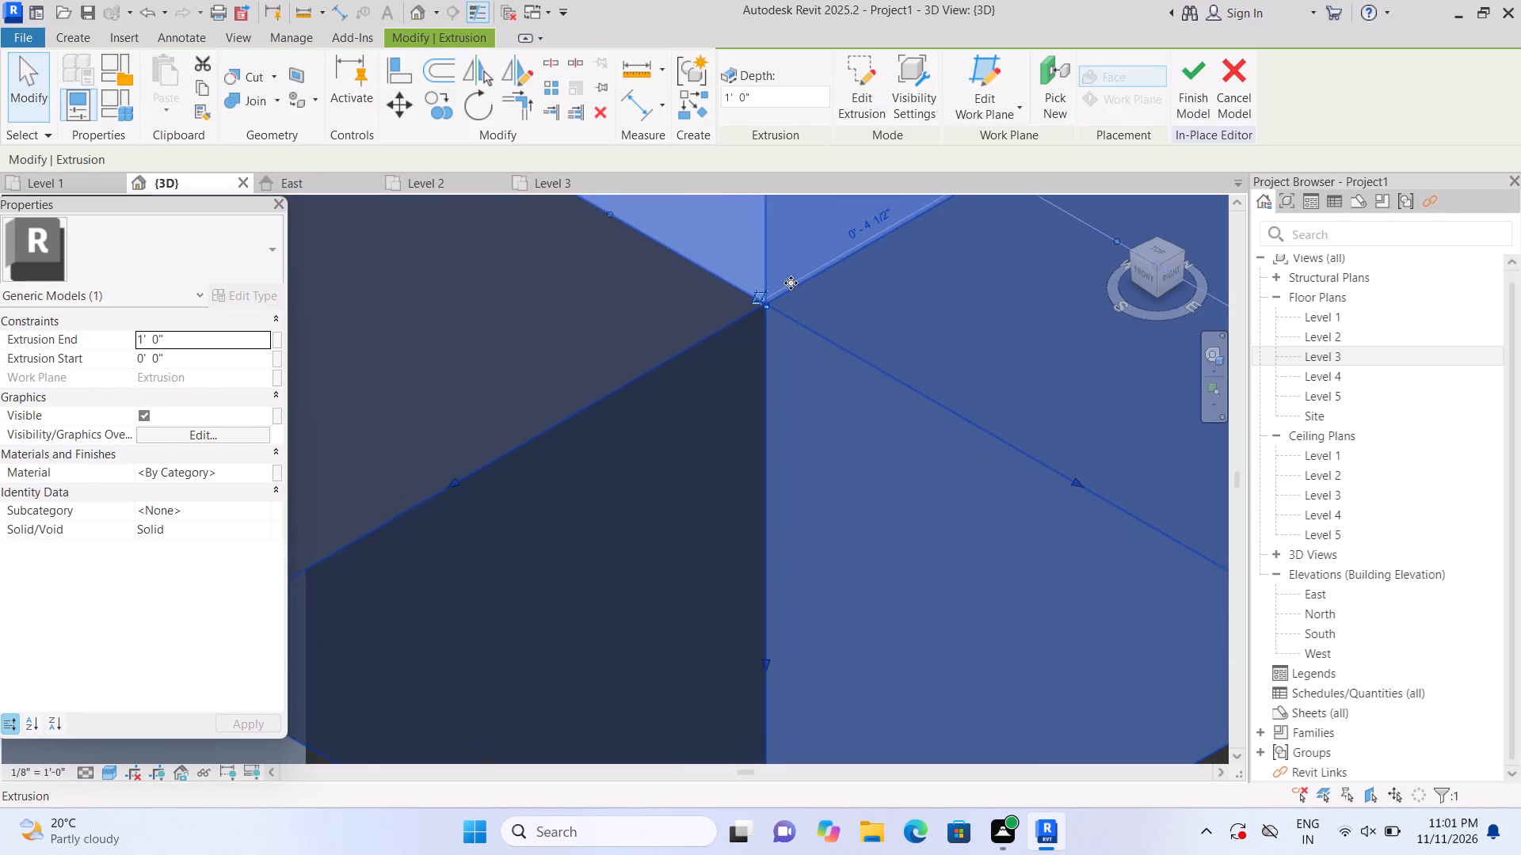
scroll(791, 283, "down", 2)
scroll(719, 363, "down", 10)
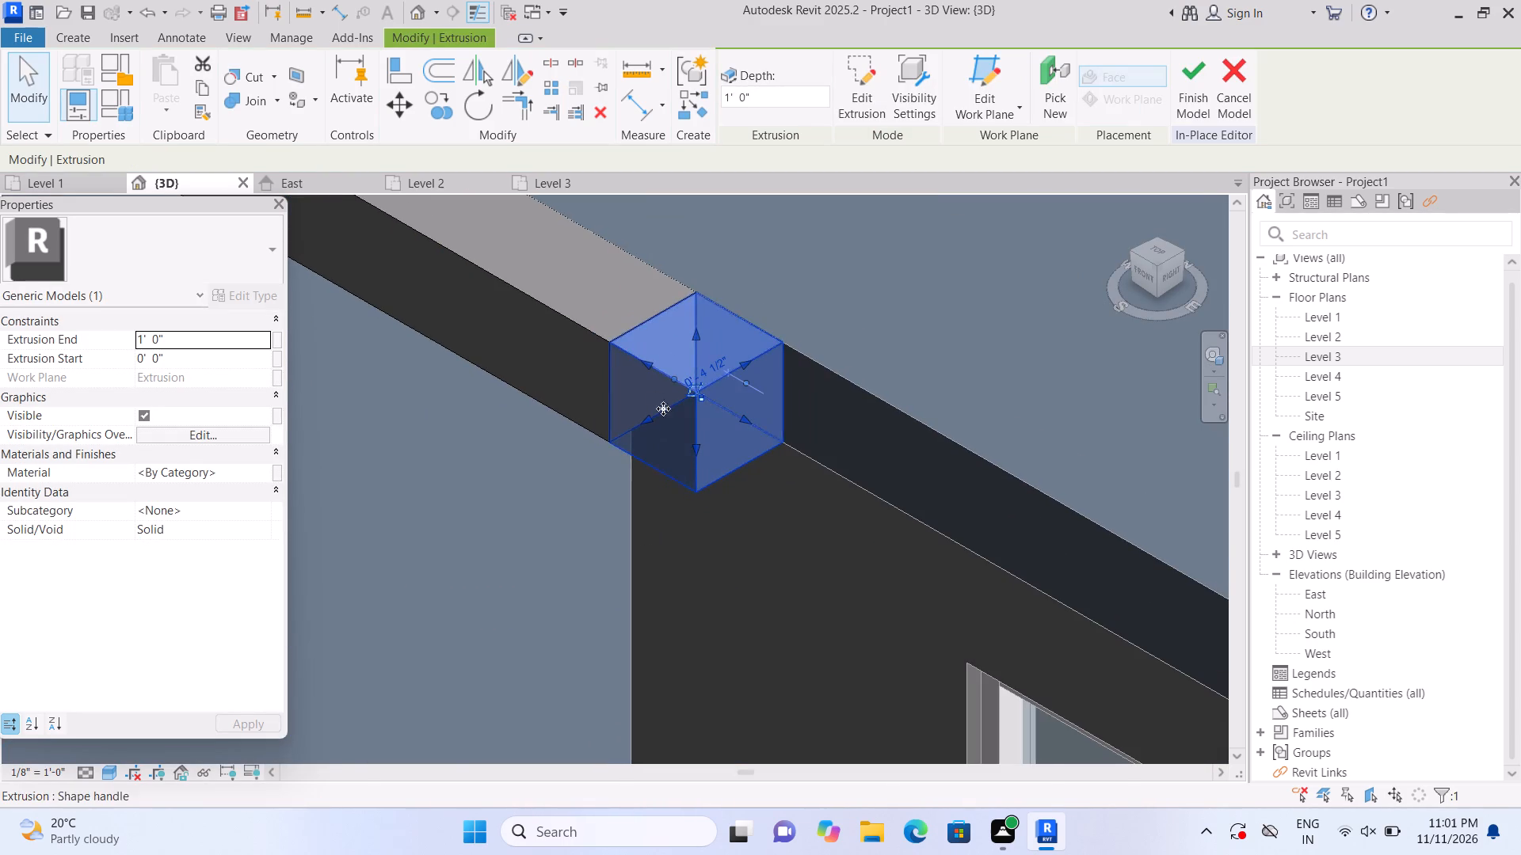
scroll(670, 508, "down", 4)
middle_click_drag(627, 597, 695, 258)
scroll(684, 282, "down", 1)
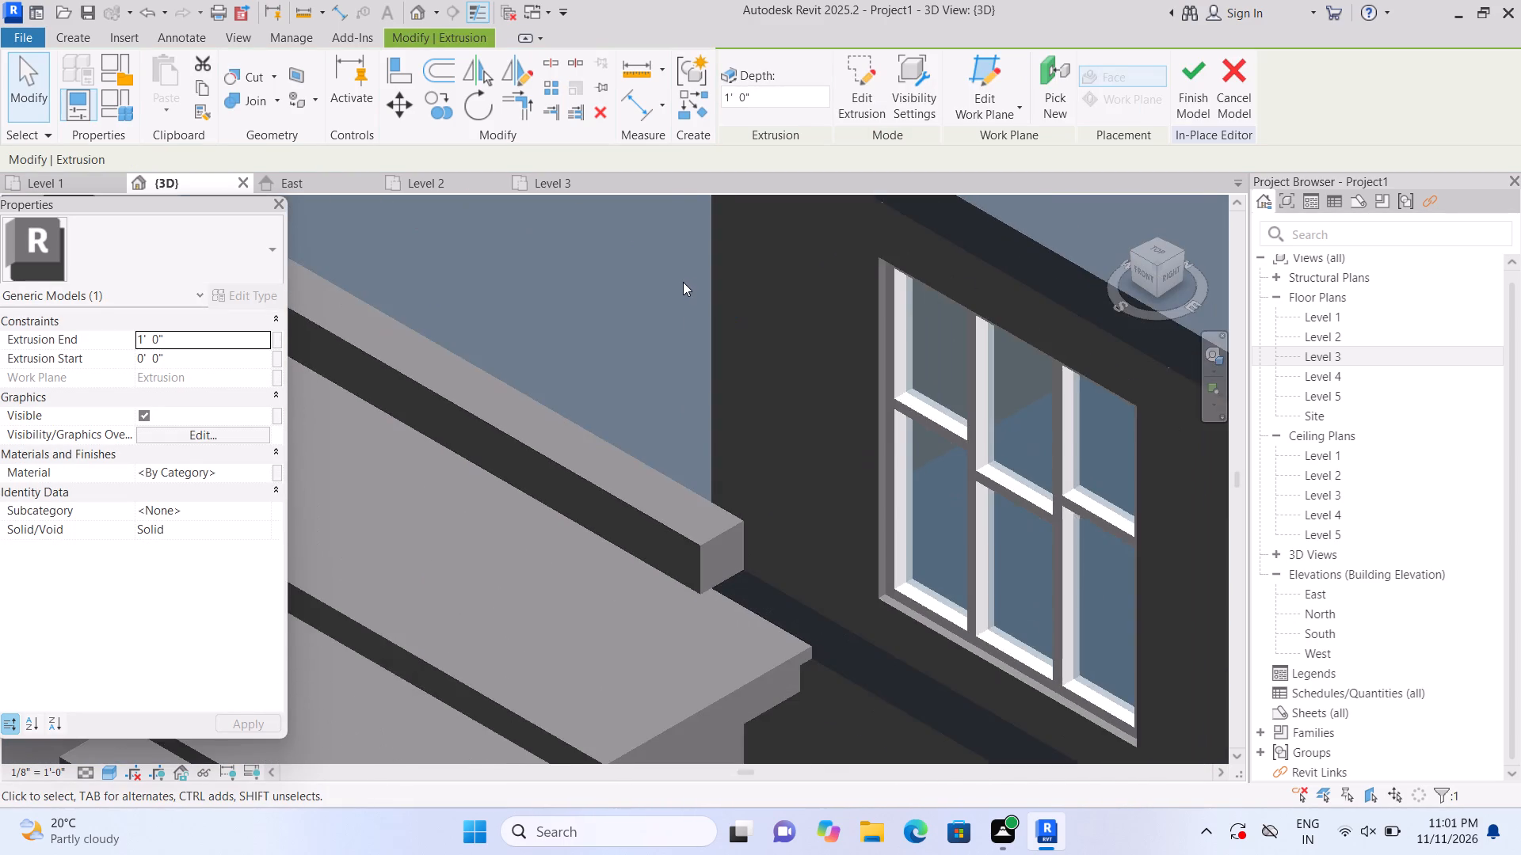
scroll(683, 282, "down", 3)
middle_click_drag(695, 264, 680, 418)
scroll(685, 424, "up", 5)
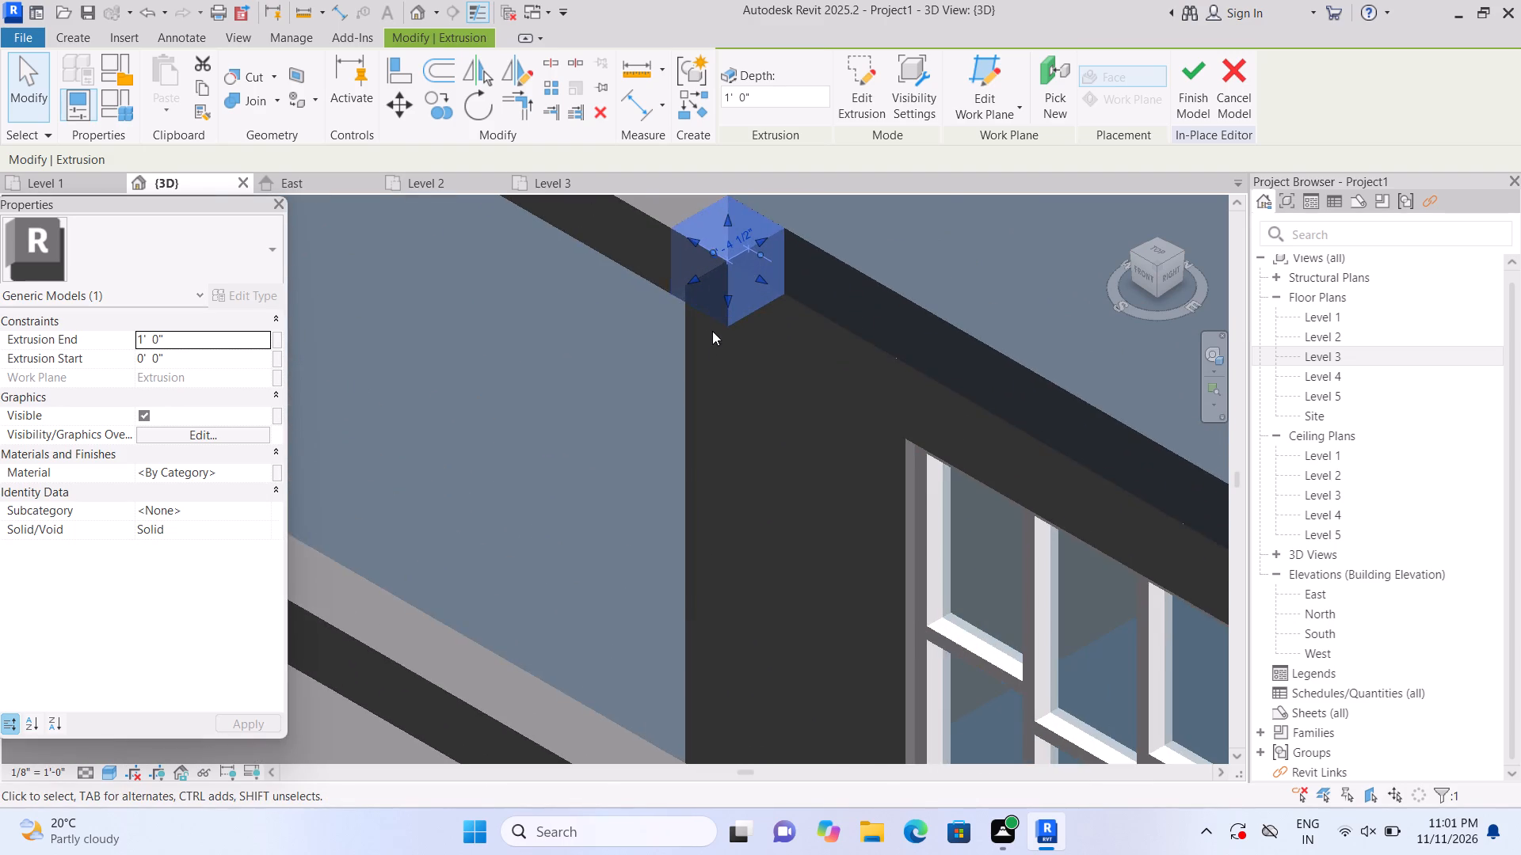
left_click_drag(729, 298, 722, 408)
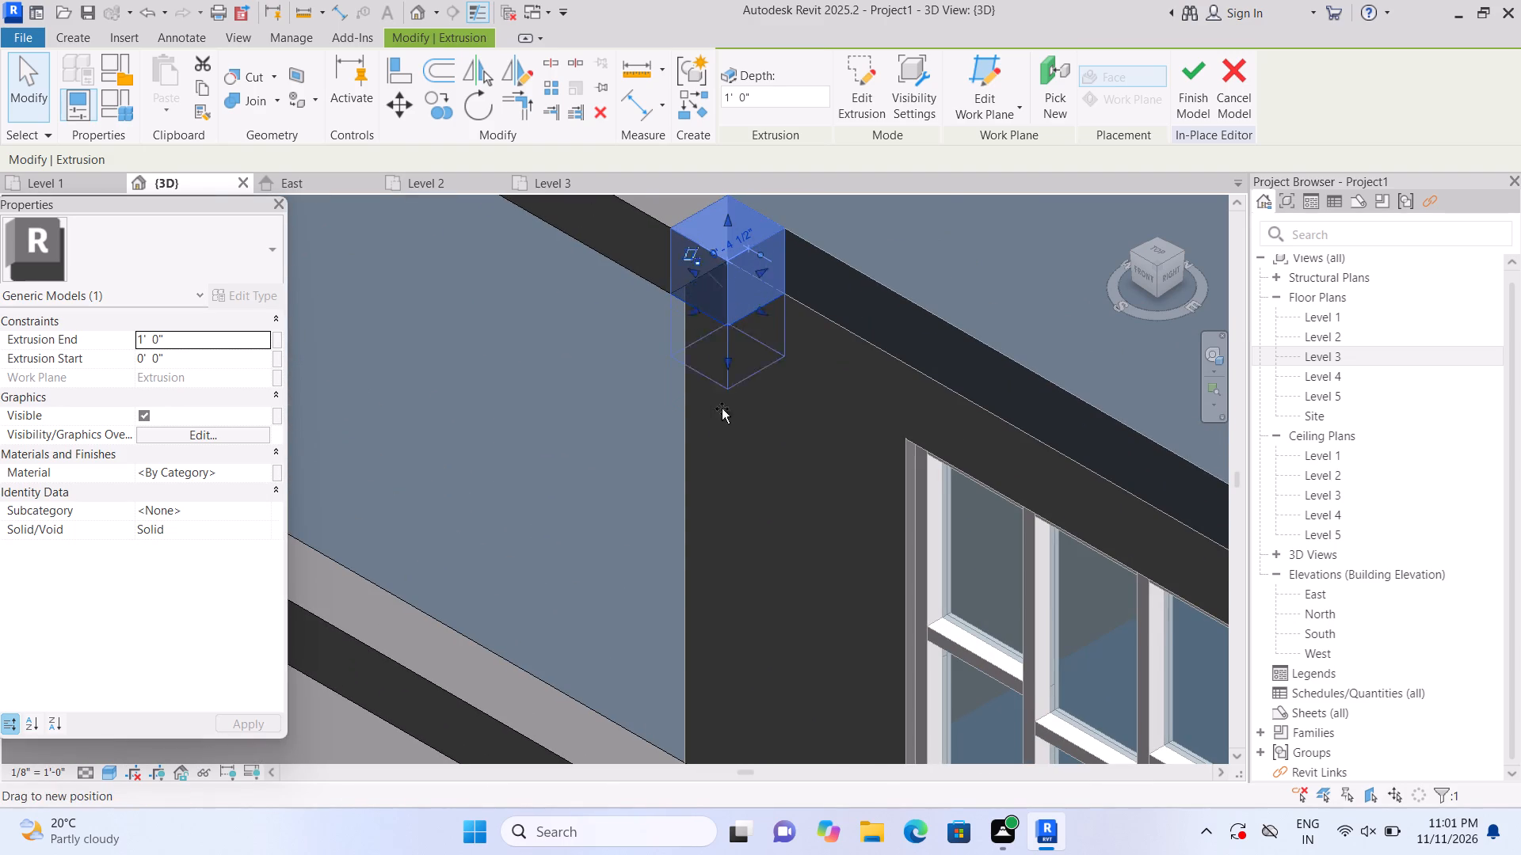
left_click_drag(722, 408, 726, 553)
scroll(720, 525, "down", 4)
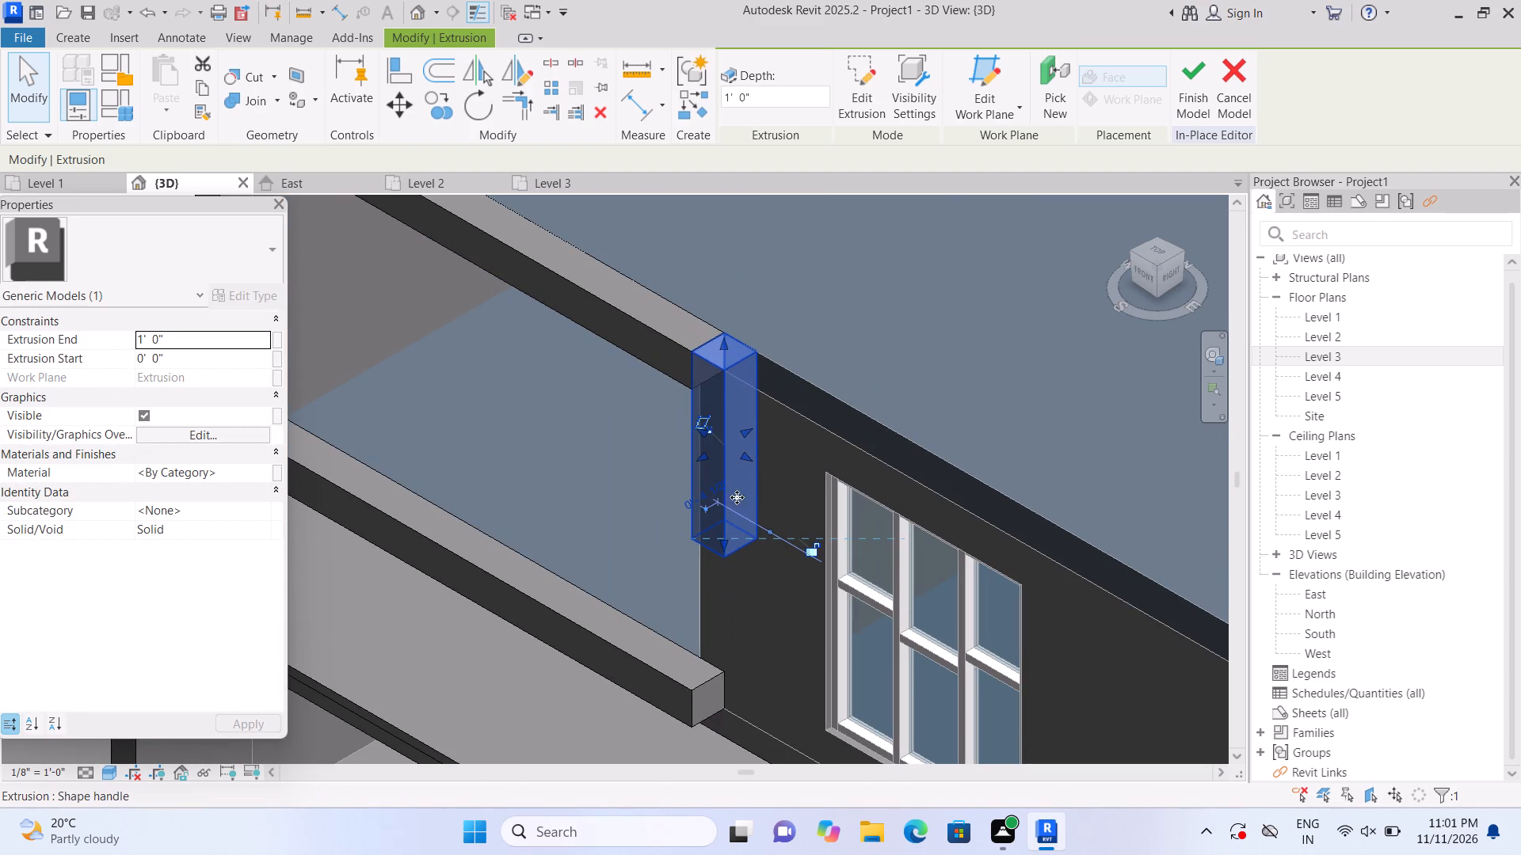
scroll(751, 458, "down", 3)
scroll(780, 739, "up", 1)
middle_click(786, 565)
scroll(779, 588, "up", 3)
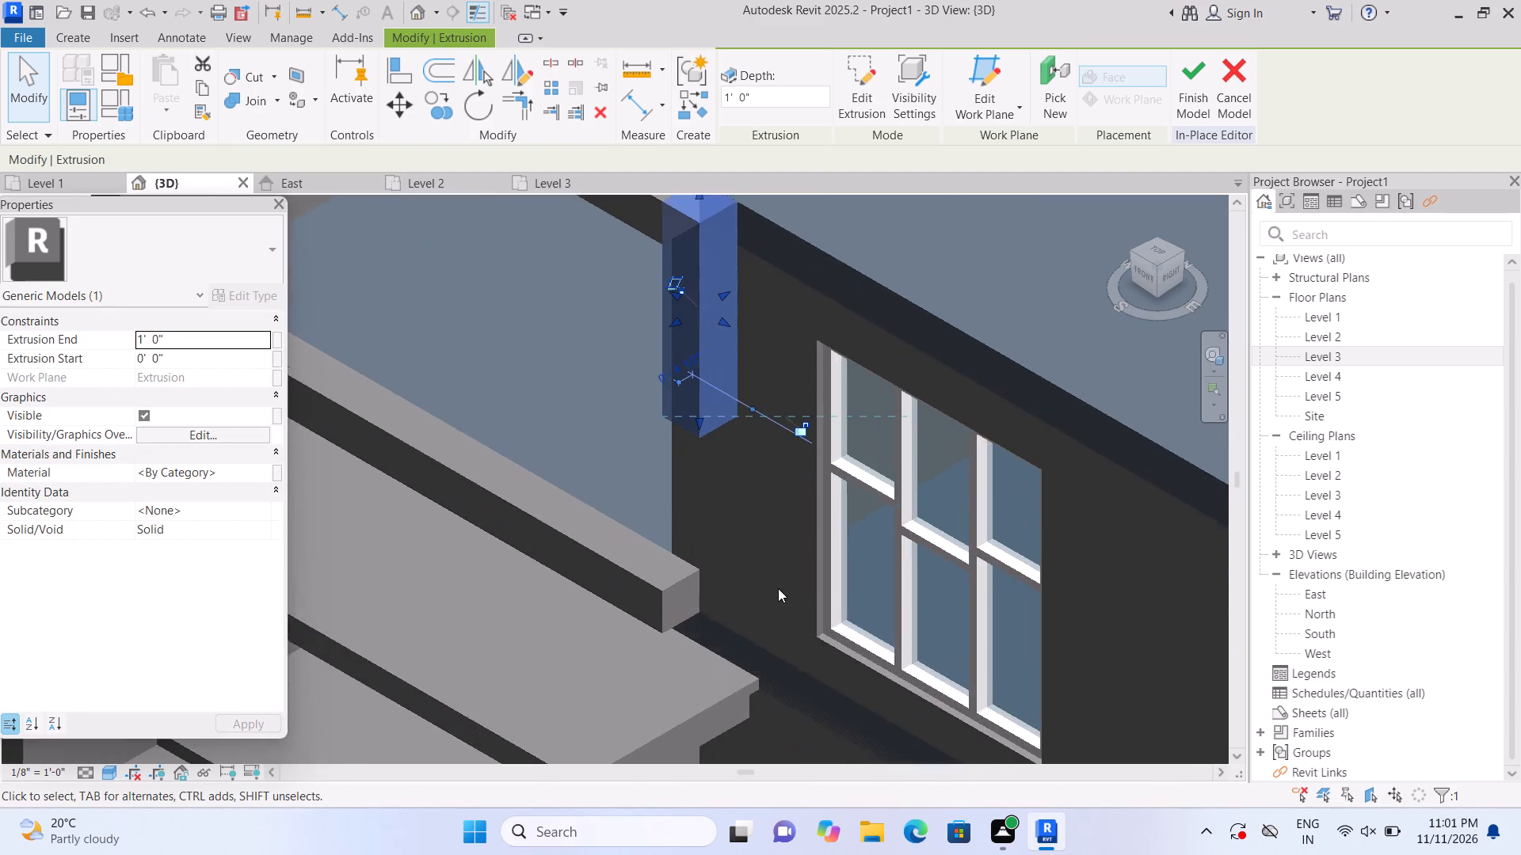
scroll(748, 558, "up", 2)
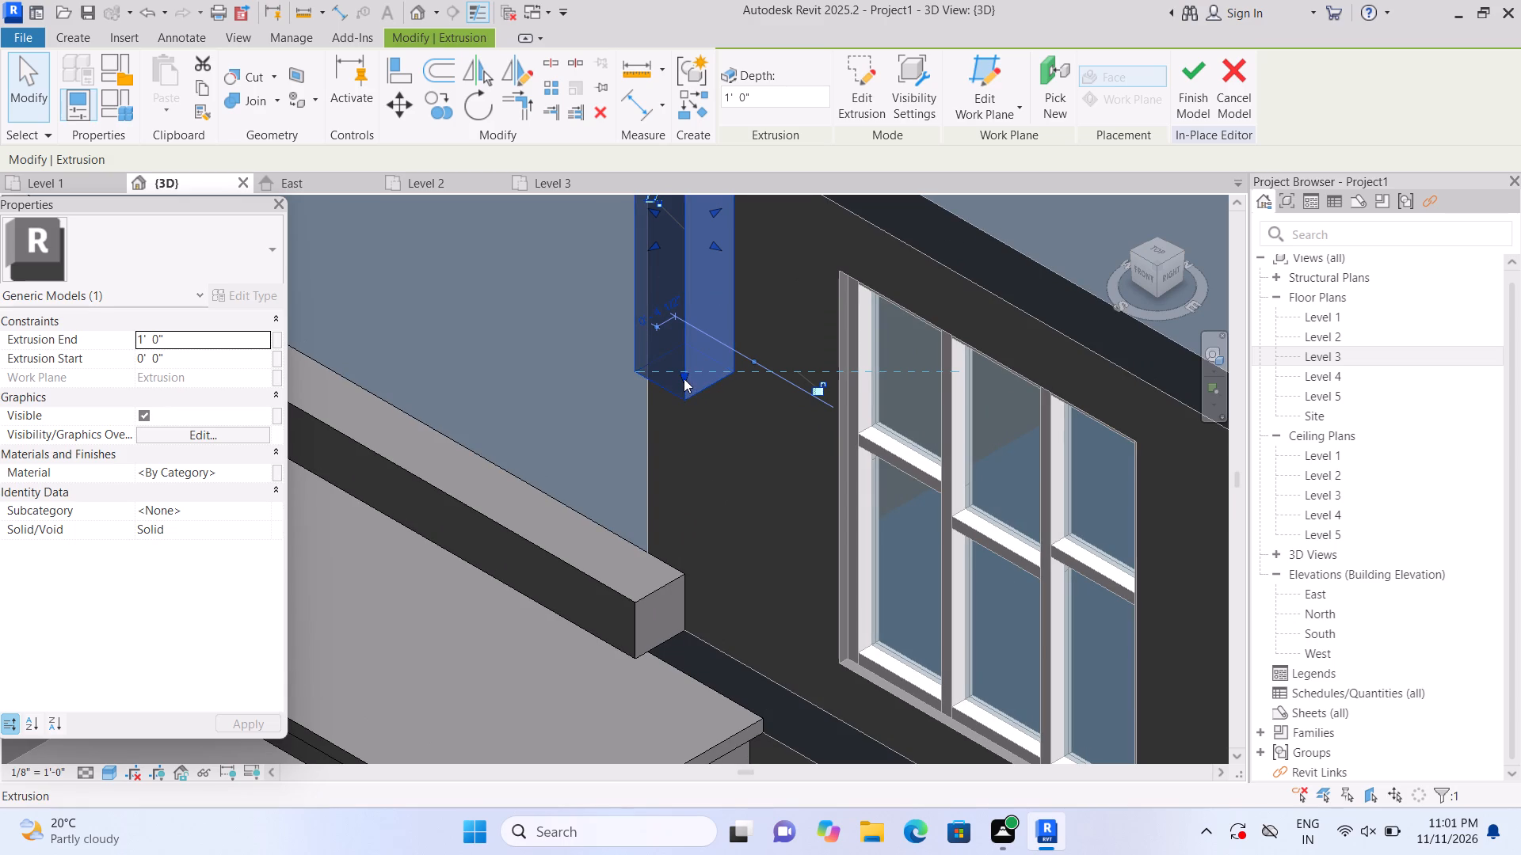
left_click_drag(684, 378, 698, 645)
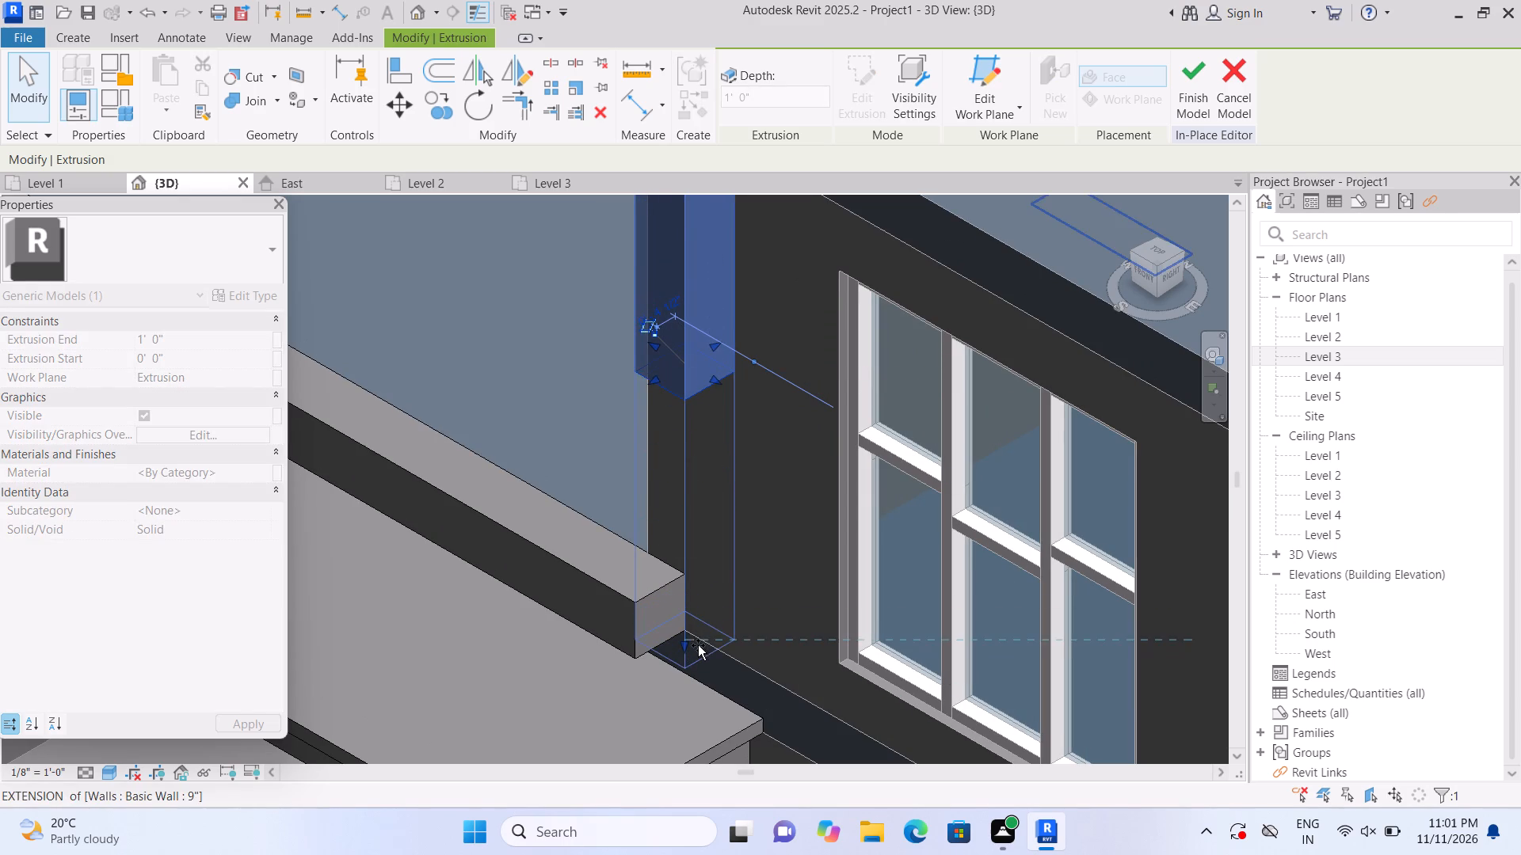
left_click_drag(698, 645, 696, 650)
scroll(686, 669, "up", 5)
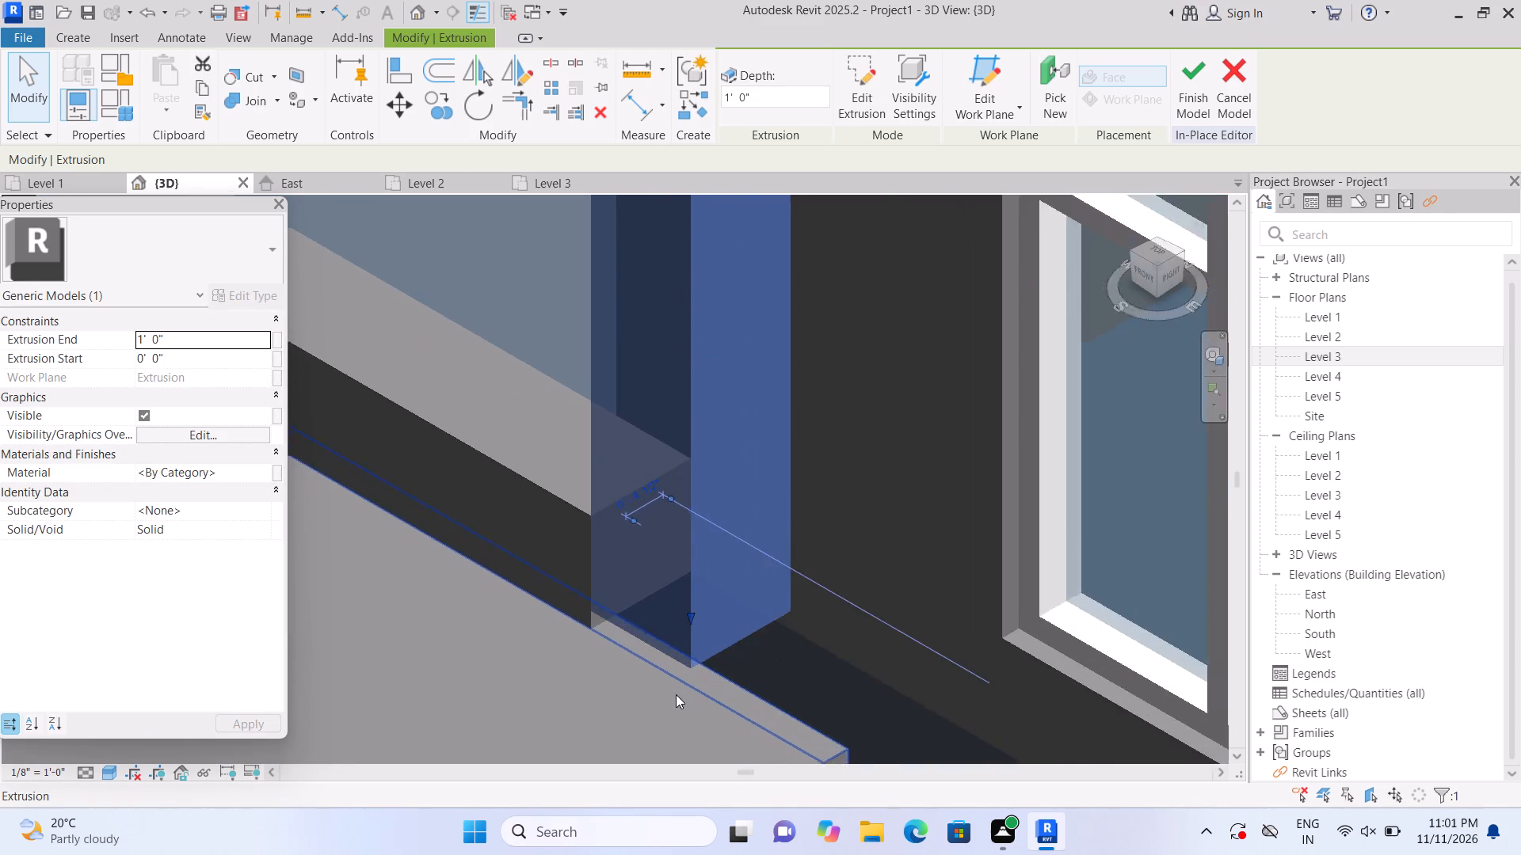
scroll(676, 694, "up", 4)
left_click_drag(701, 559, 703, 572)
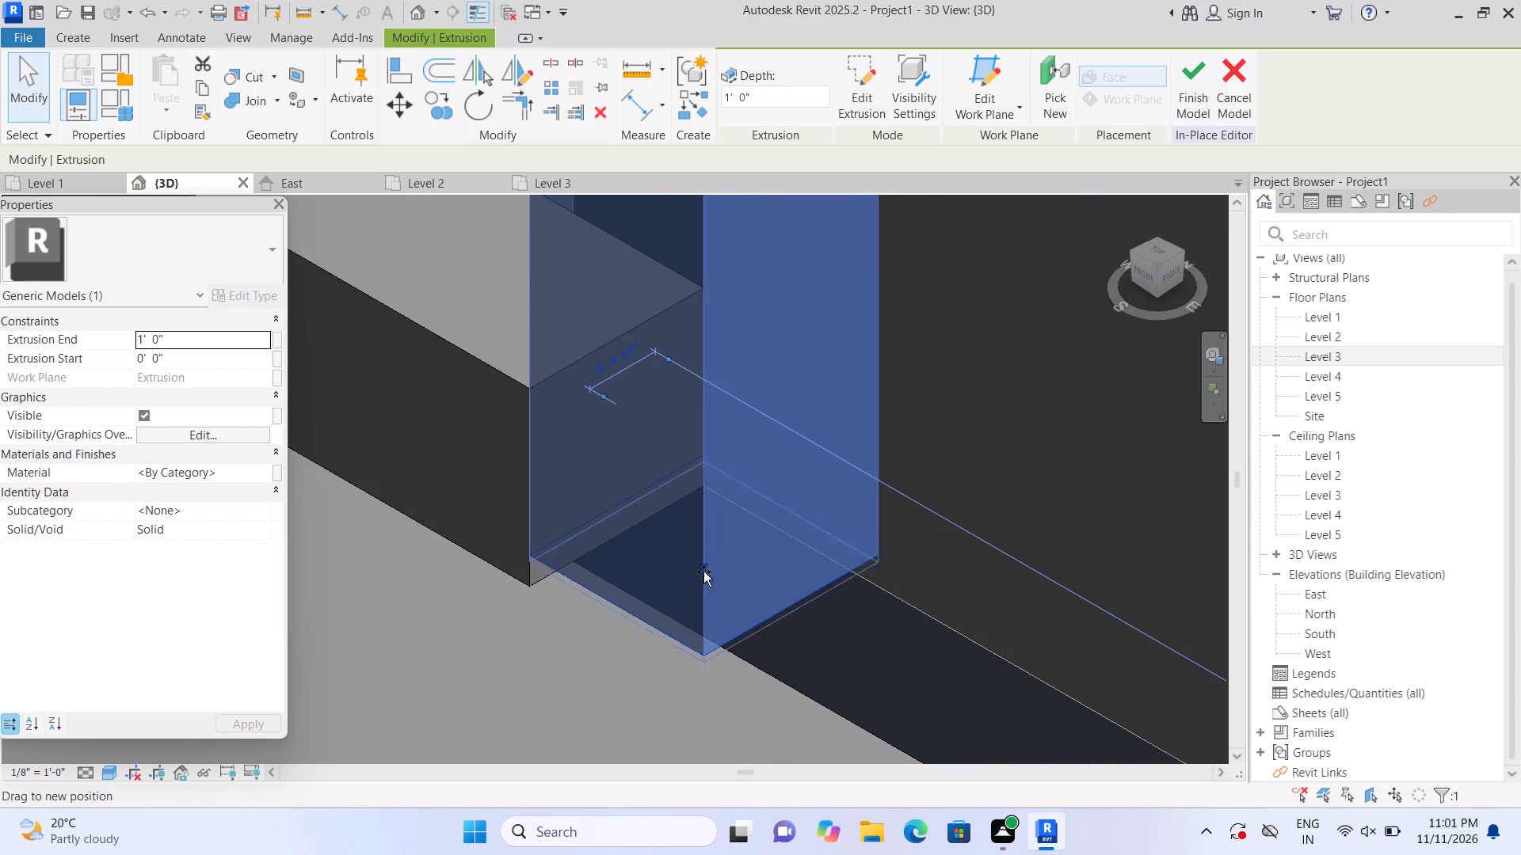
left_click_drag(703, 572, 704, 588)
key("Escape")
scroll(701, 584, "down", 4)
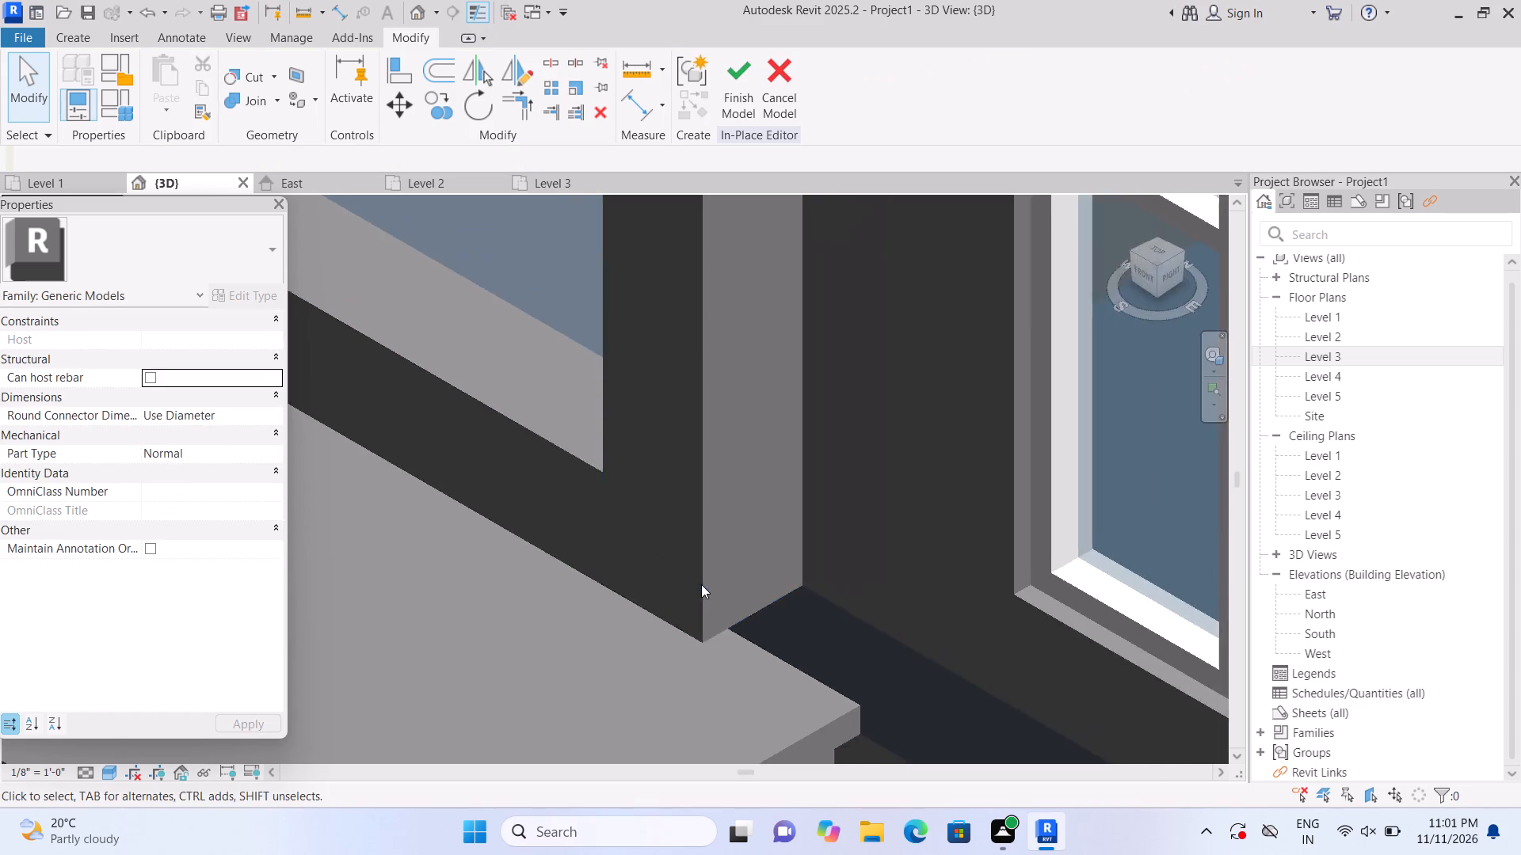
scroll(701, 584, "down", 15)
middle_click_drag(366, 560, 300, 343)
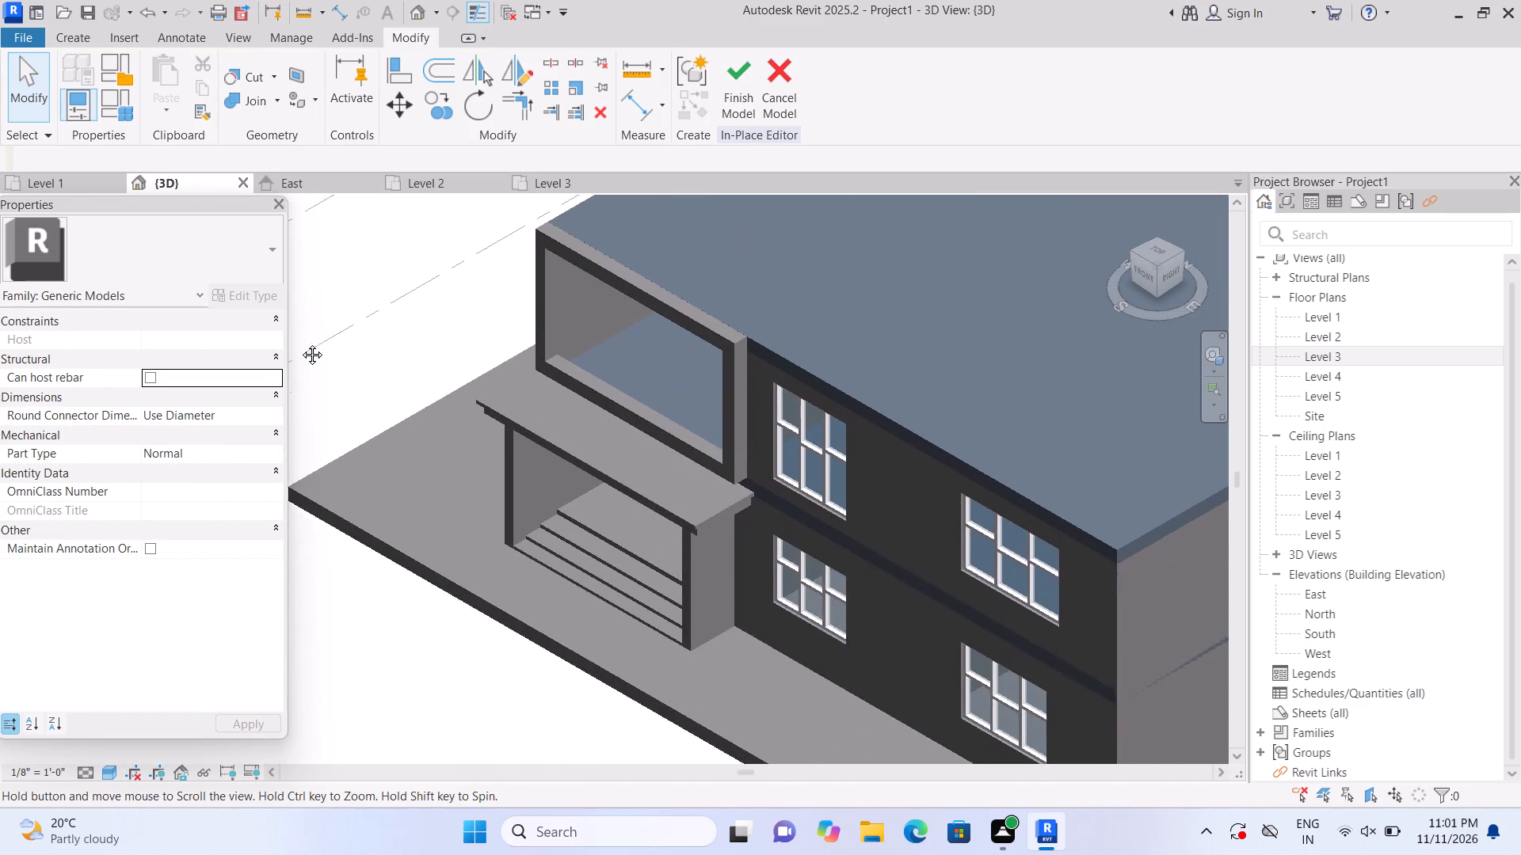
middle_click_drag(300, 343, 303, 345)
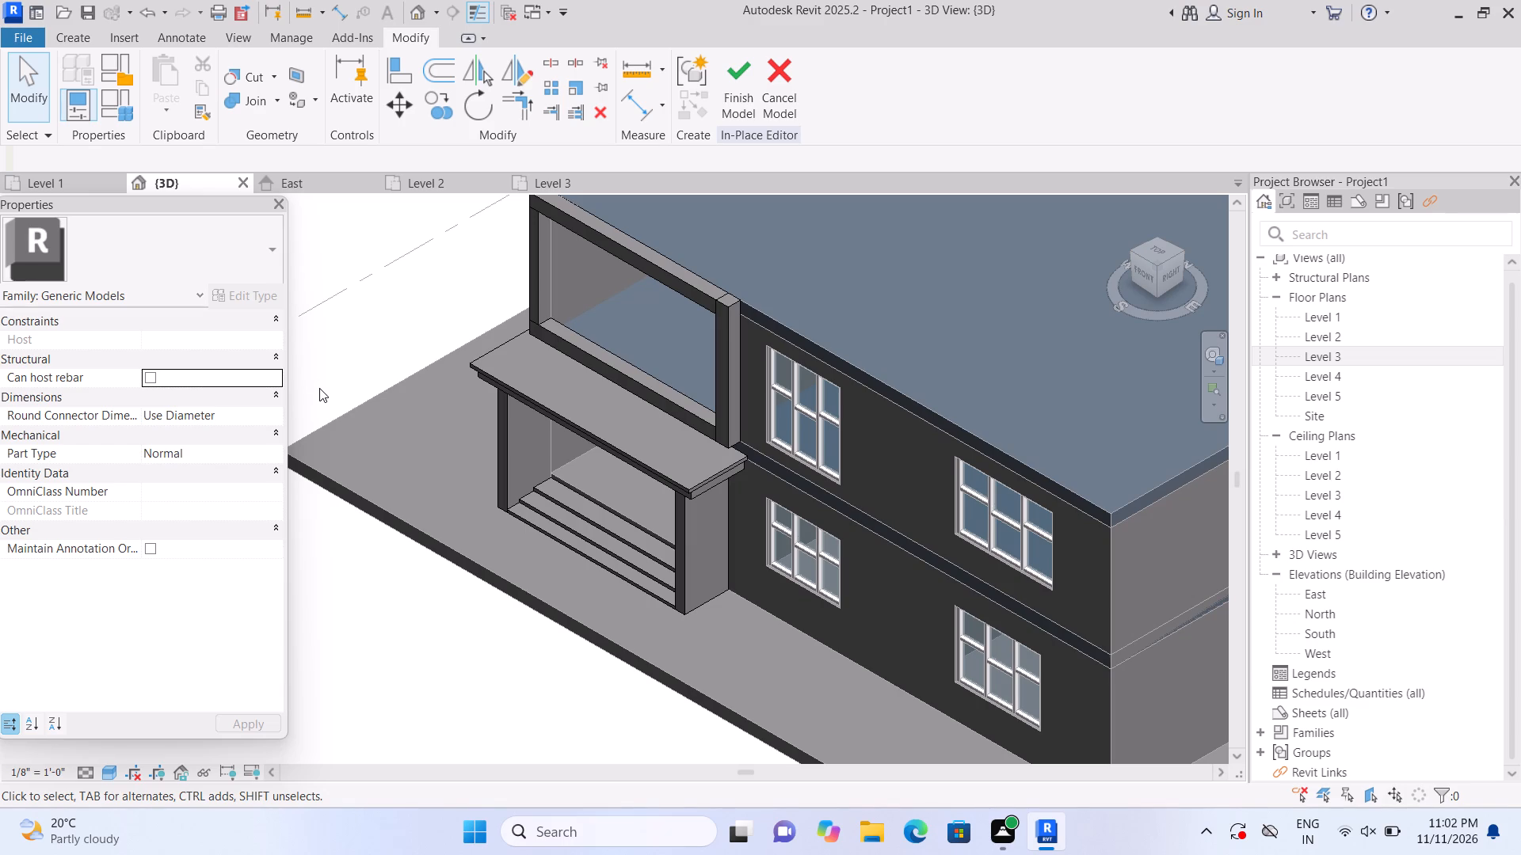
Pull the front face of the upper-floor frame's bottom band outward over the canopy, making the extrusion about 3'-7" deep.
scroll(580, 332, "up", 3)
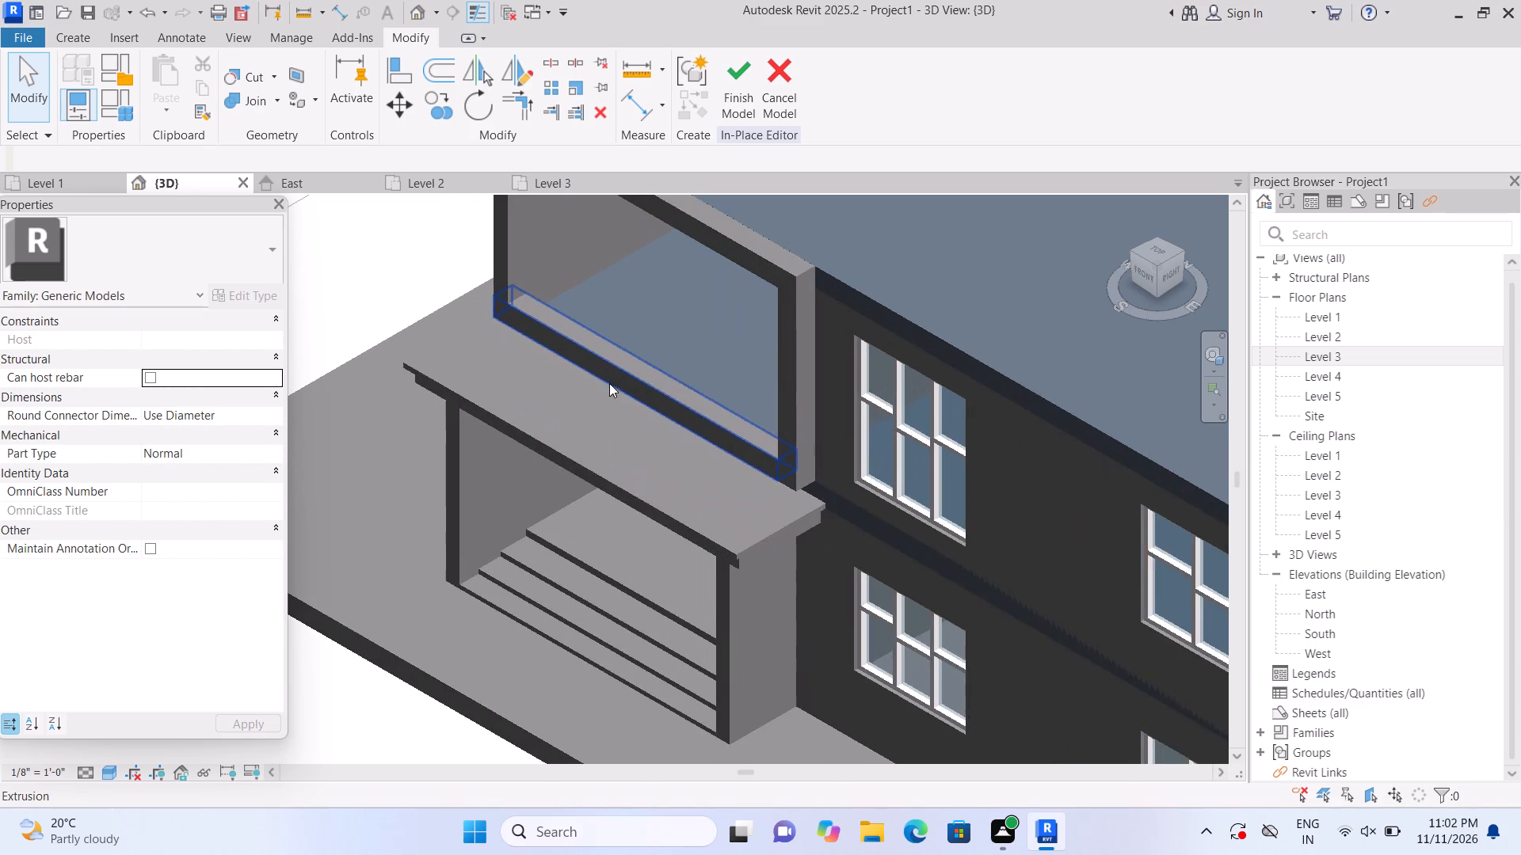
left_click(620, 369)
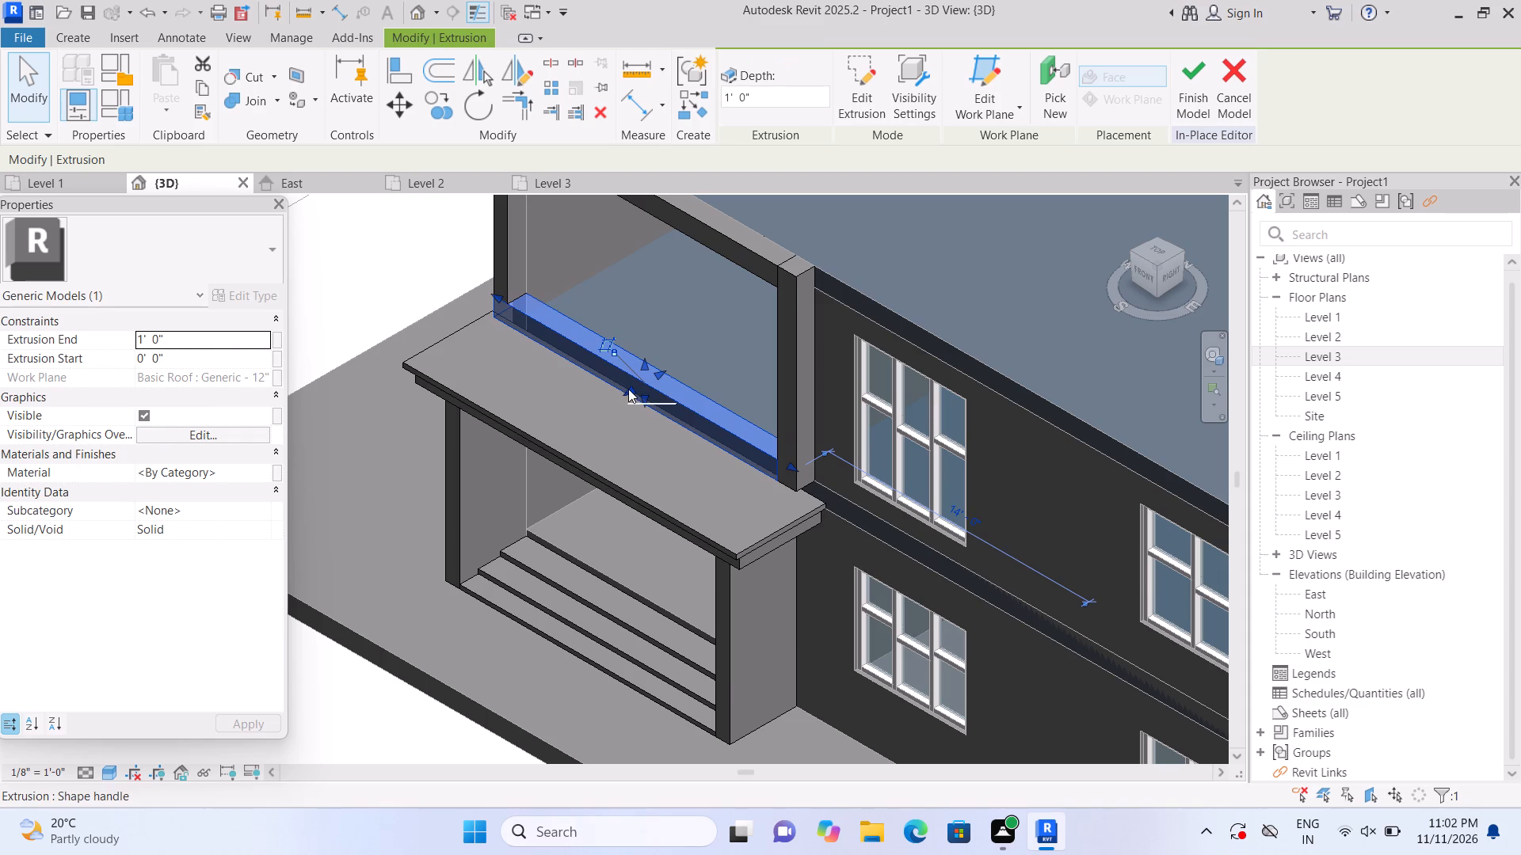
left_click_drag(628, 389, 600, 428)
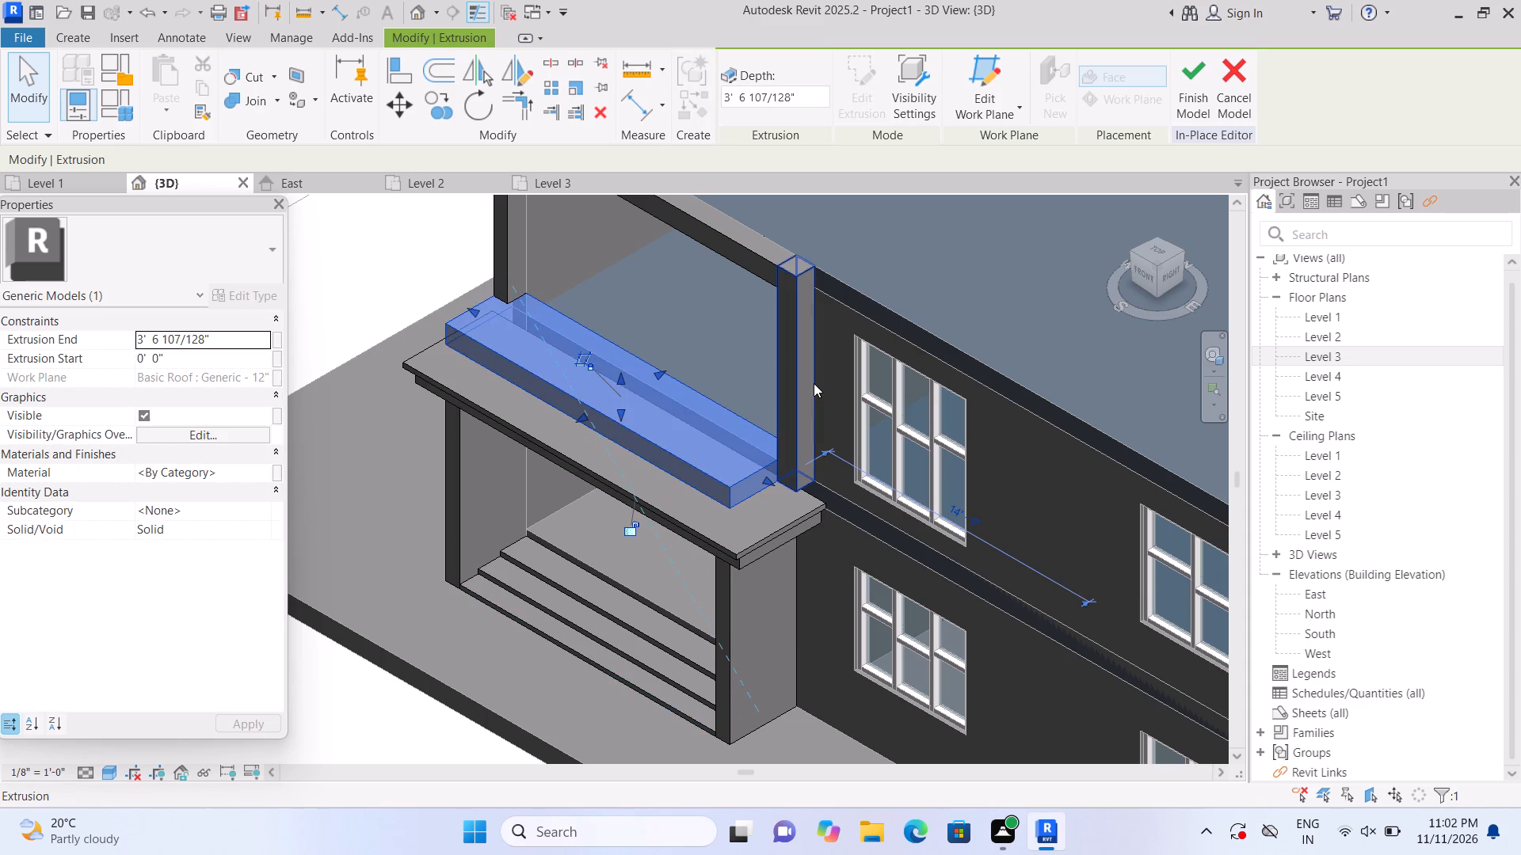
Stretch the front face of the window-side end block outward until it is flush with the front of the bottom band.
left_click(791, 382)
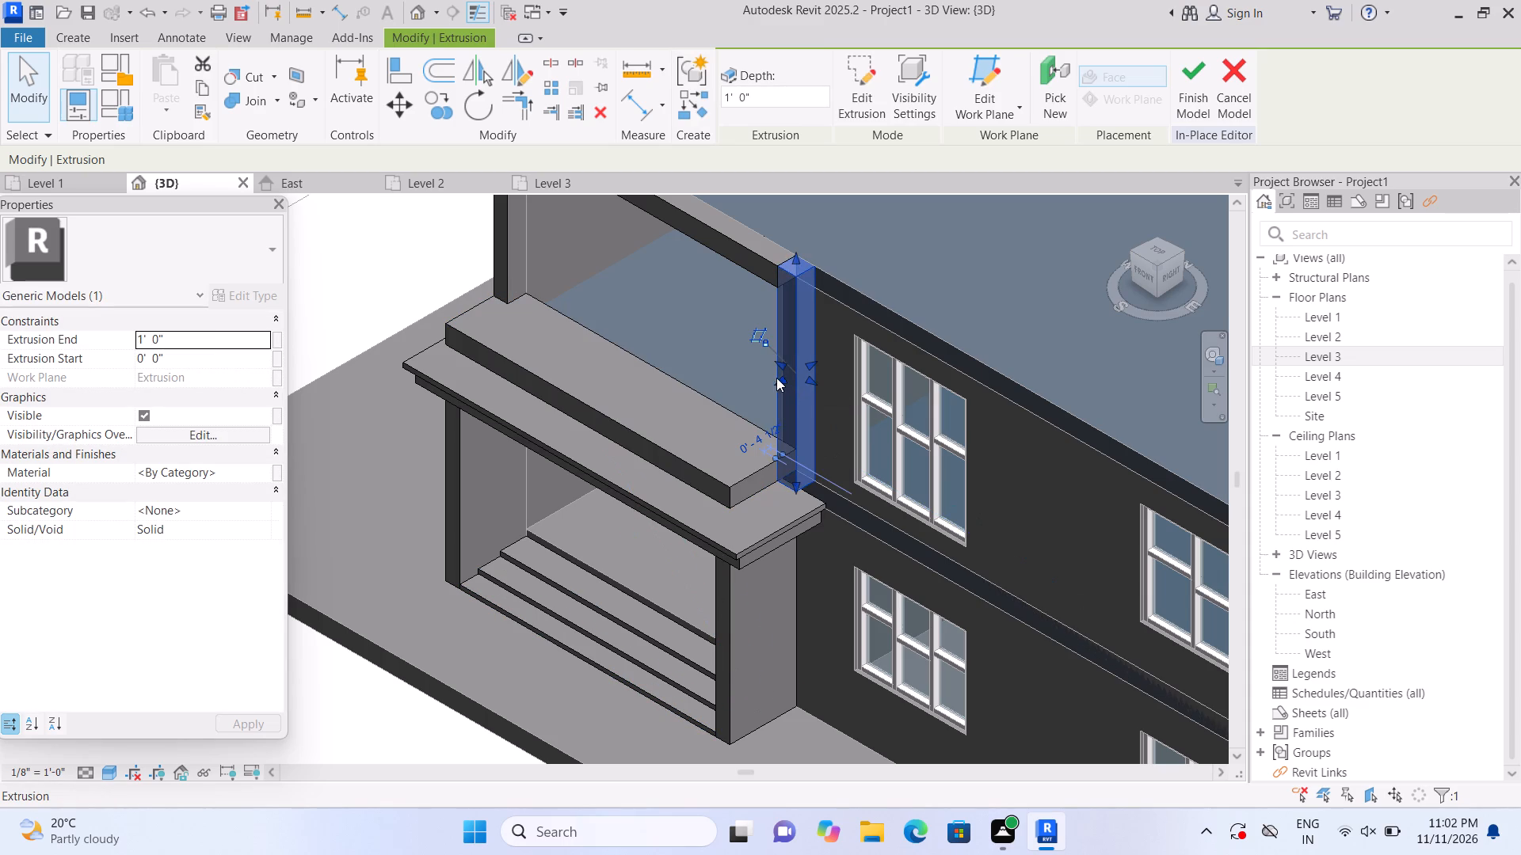
scroll(795, 398, "up", 3)
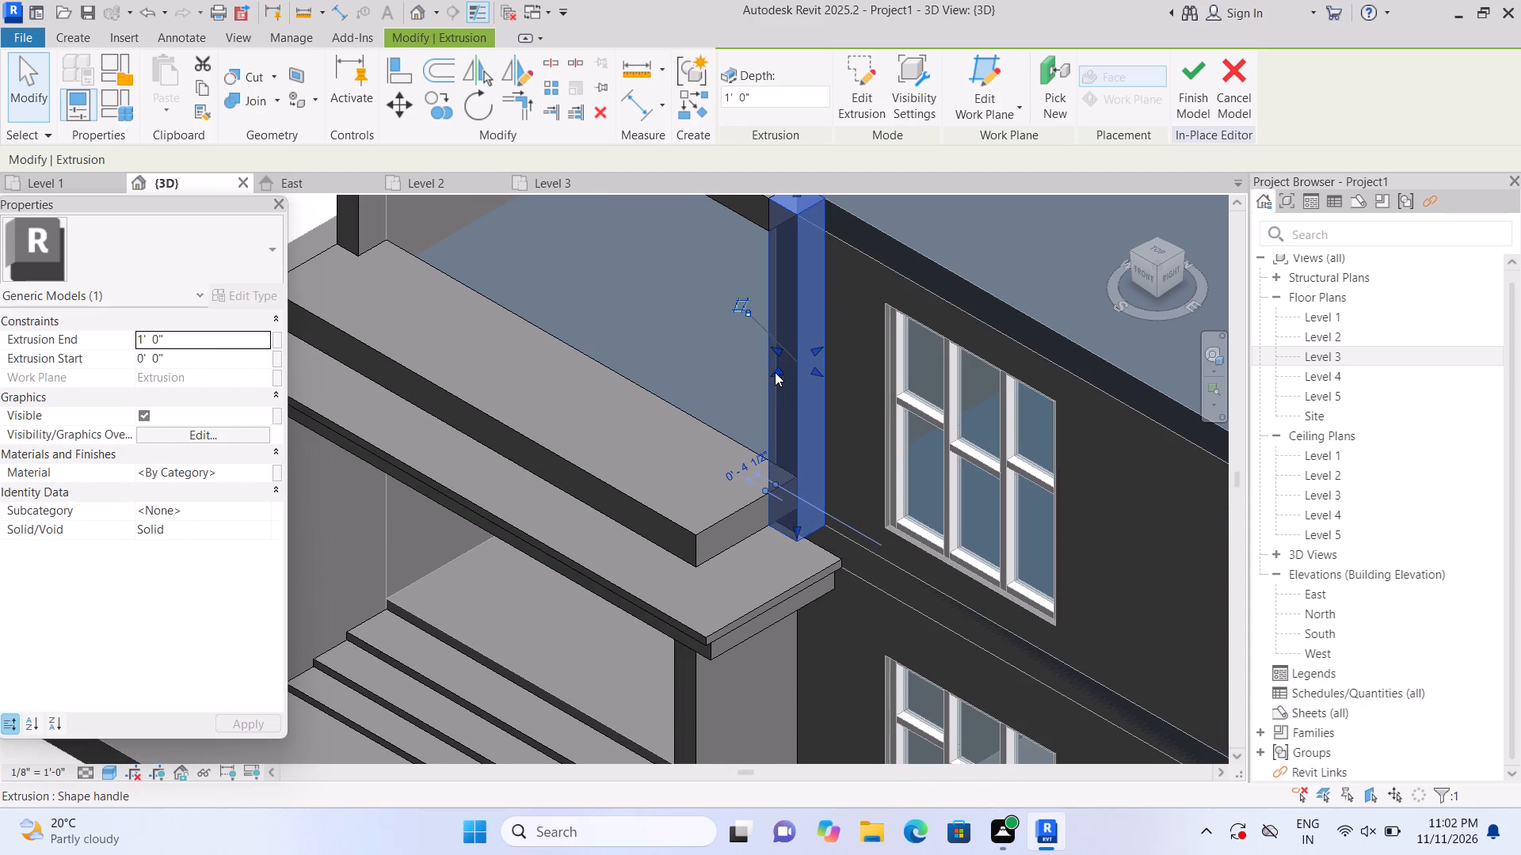
left_click_drag(775, 371, 725, 415)
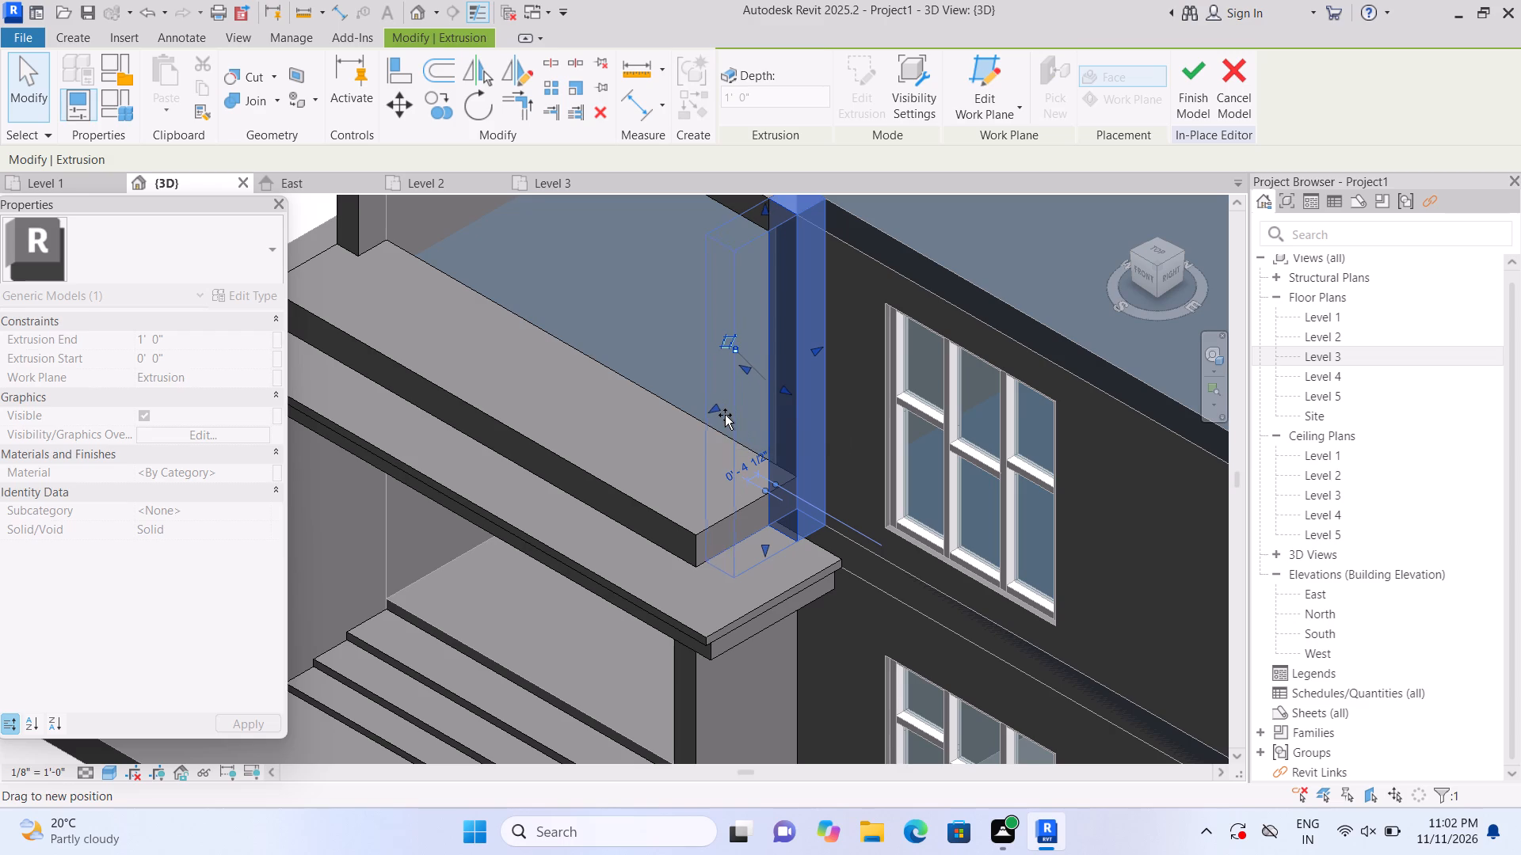
left_click_drag(725, 415, 721, 420)
scroll(753, 436, "down", 1)
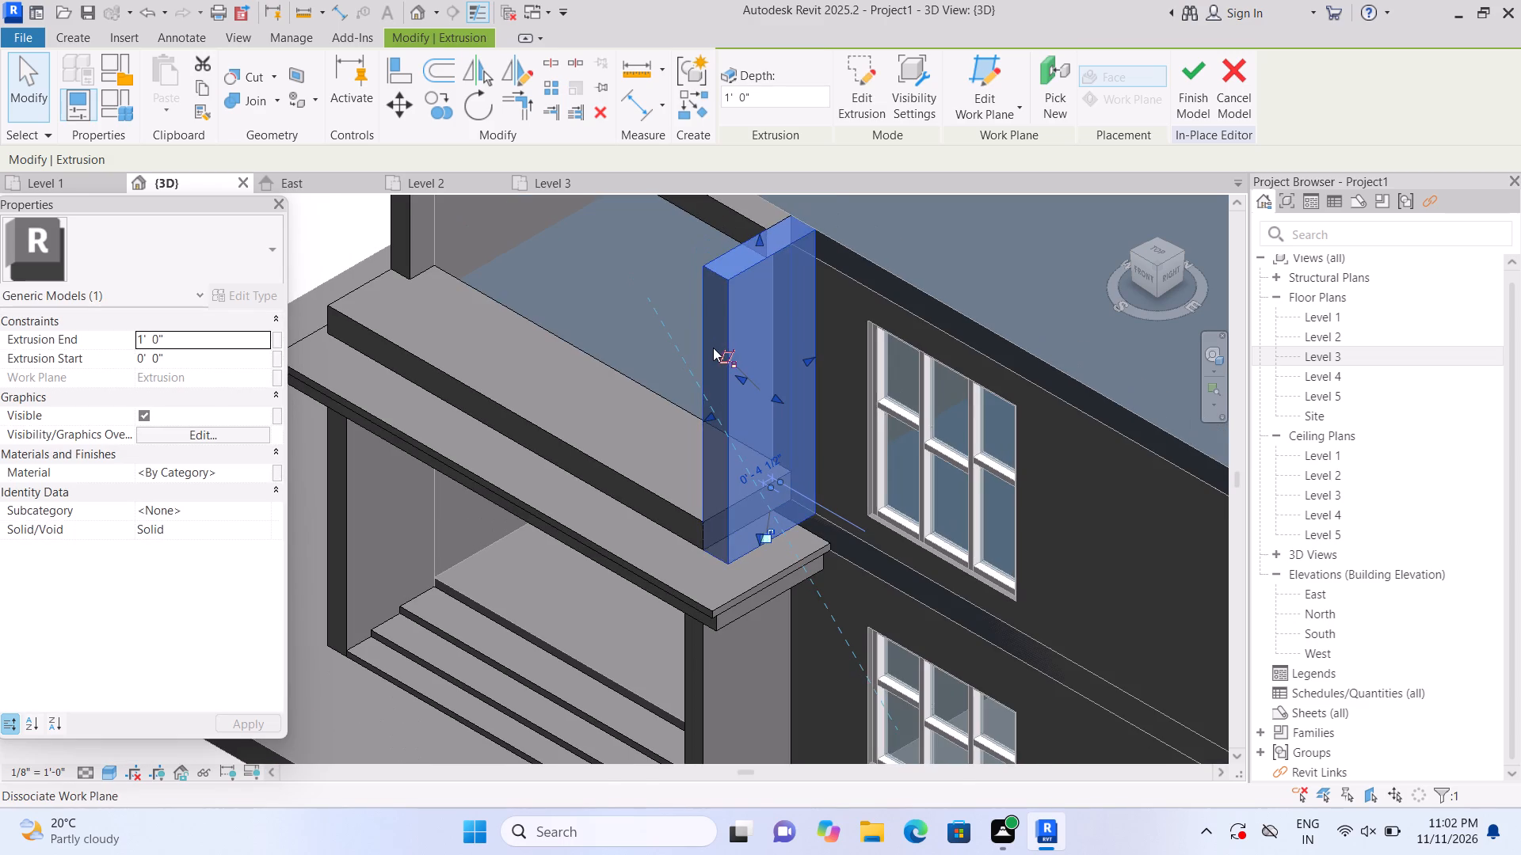
key("Escape")
Extend the vertical strip at the frame's far end outward to about 3'-7" deep, flush with the bottom band's front face.
scroll(718, 347, "down", 4)
middle_click_drag(369, 244, 372, 329)
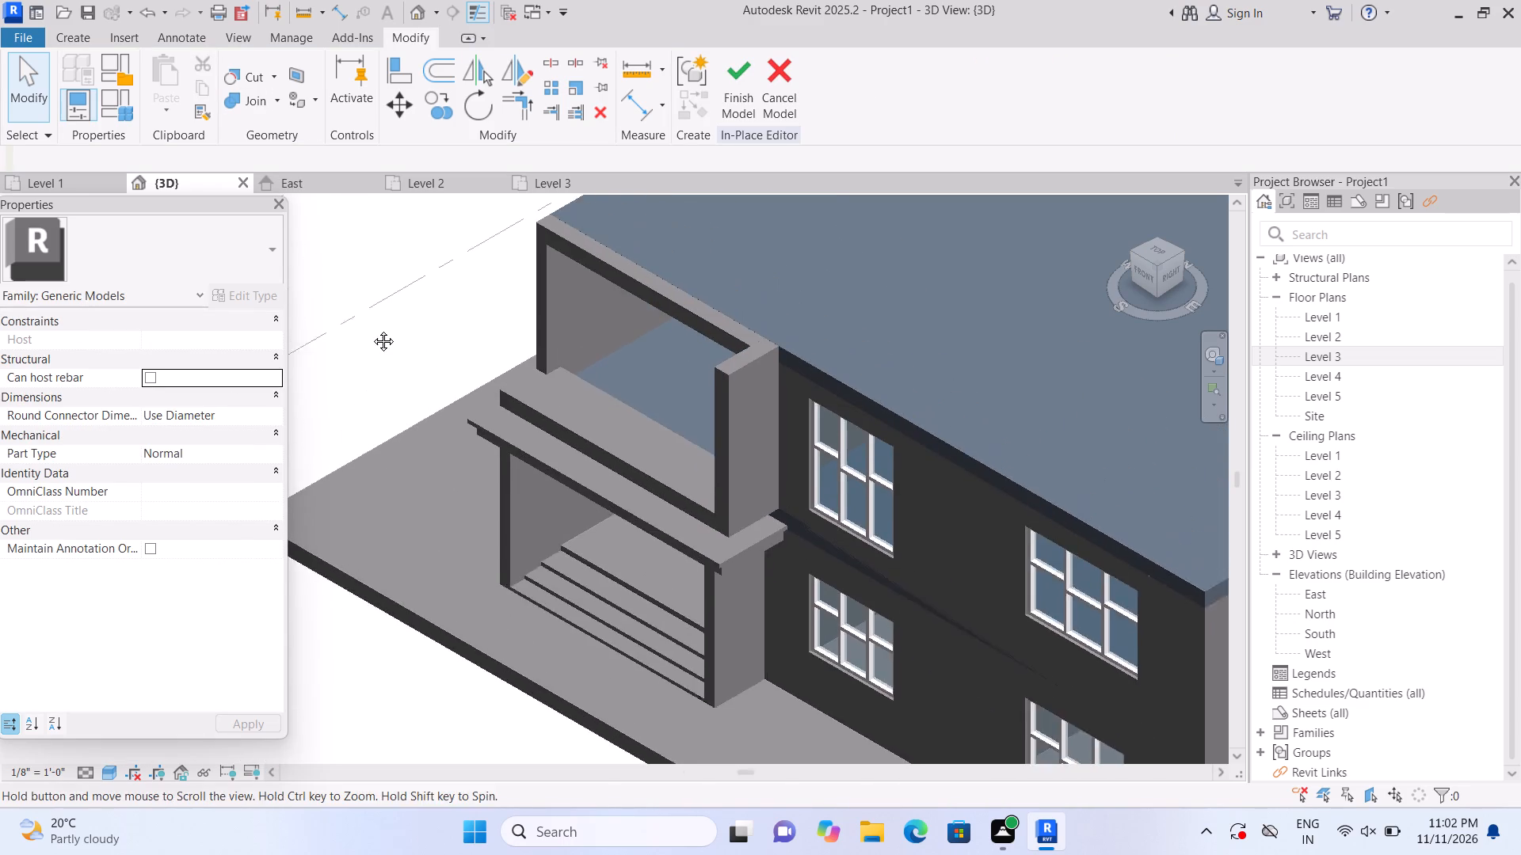
middle_click_drag(372, 329, 372, 333)
scroll(444, 362, "up", 2)
left_click(583, 367)
scroll(580, 367, "up", 3)
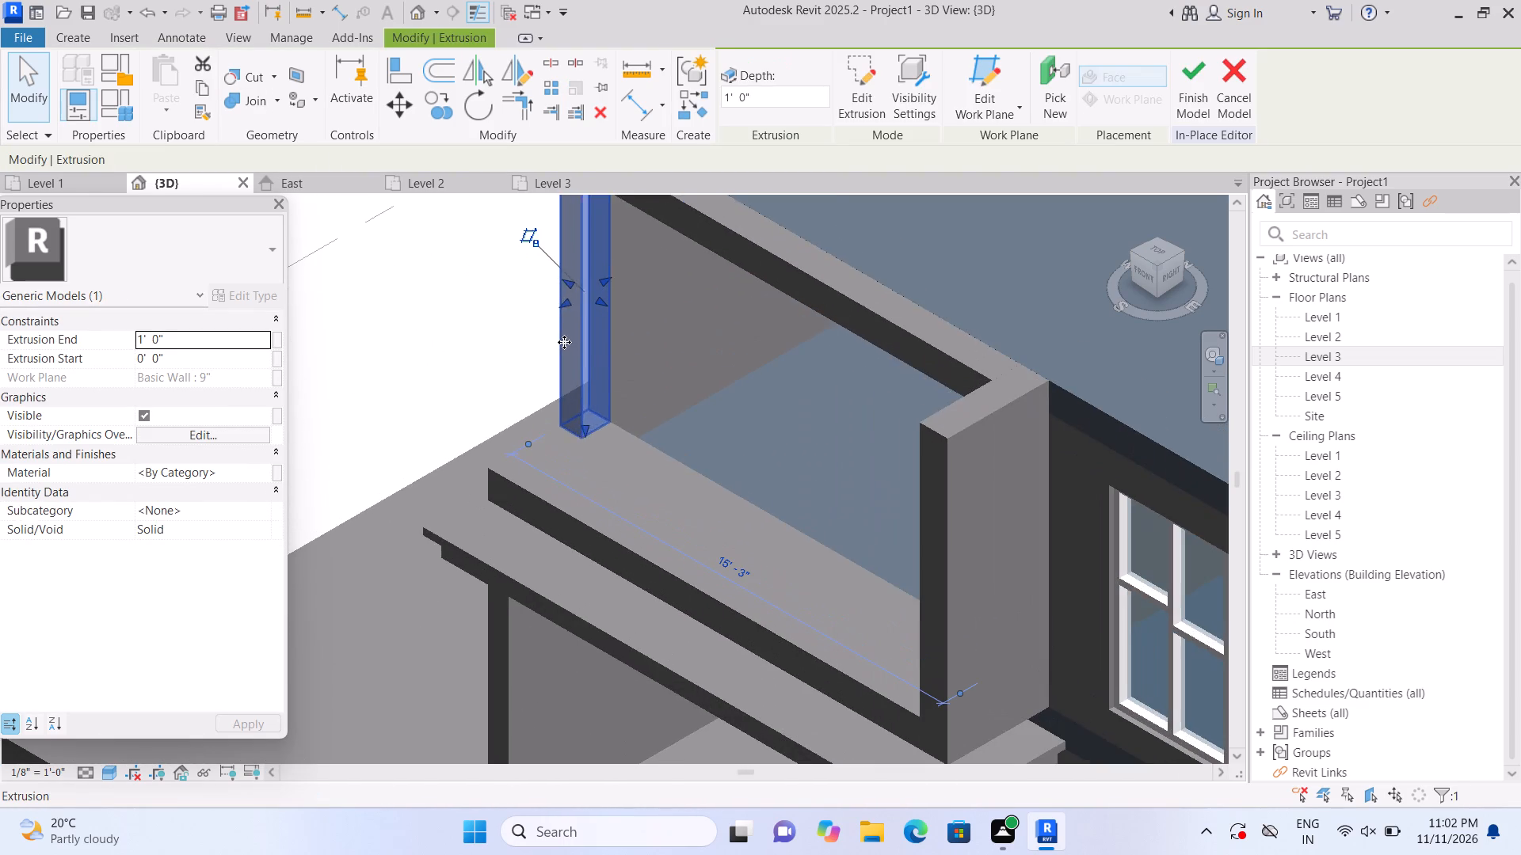
left_click_drag(562, 299, 490, 365)
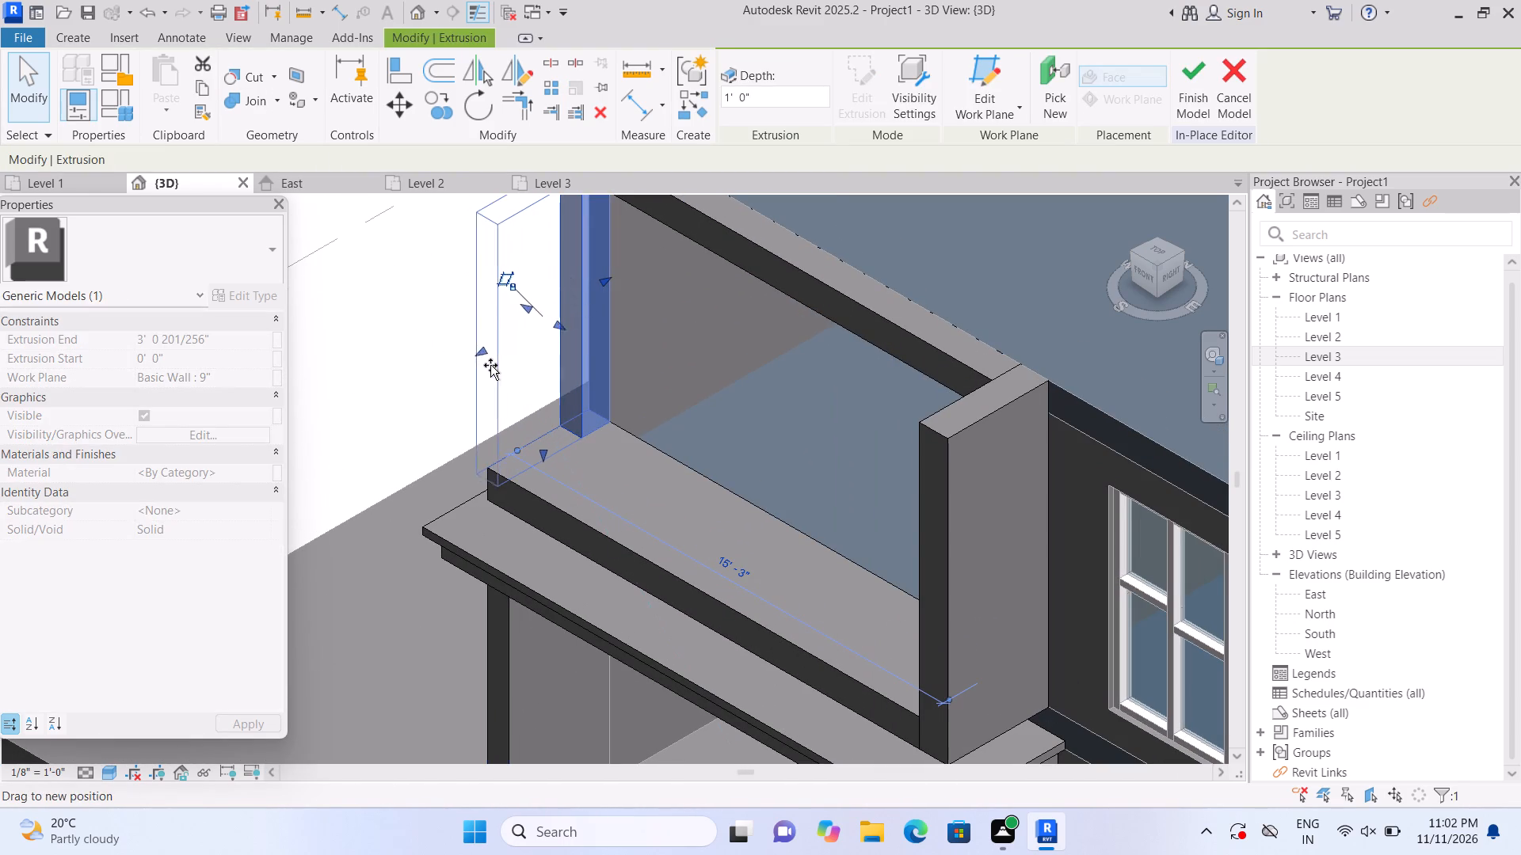
left_click_drag(490, 365, 490, 367)
left_click(490, 367)
scroll(442, 466, "up", 4)
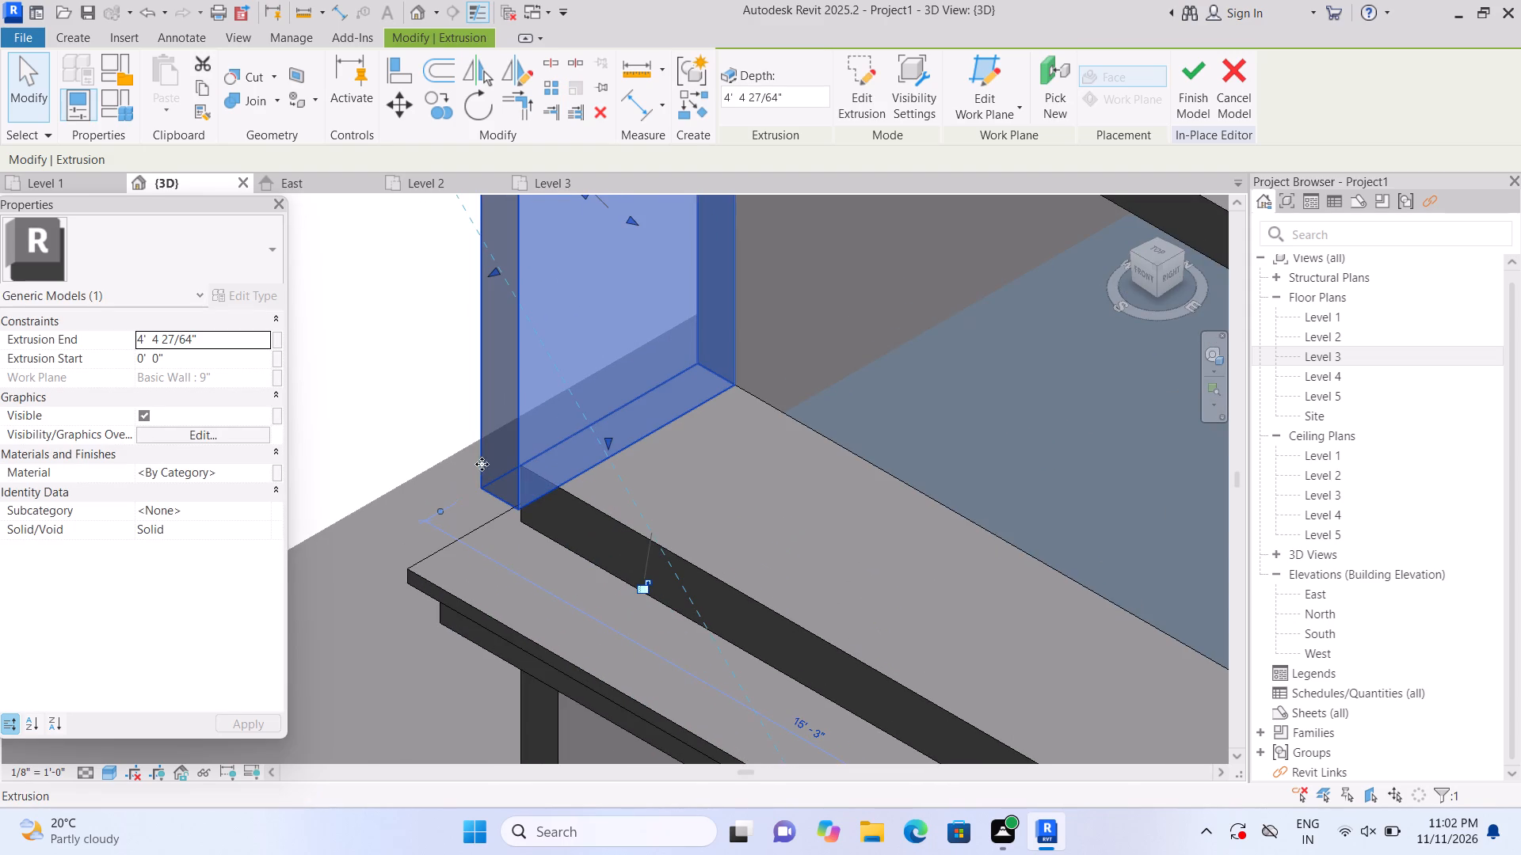
left_click_drag(489, 266, 505, 268)
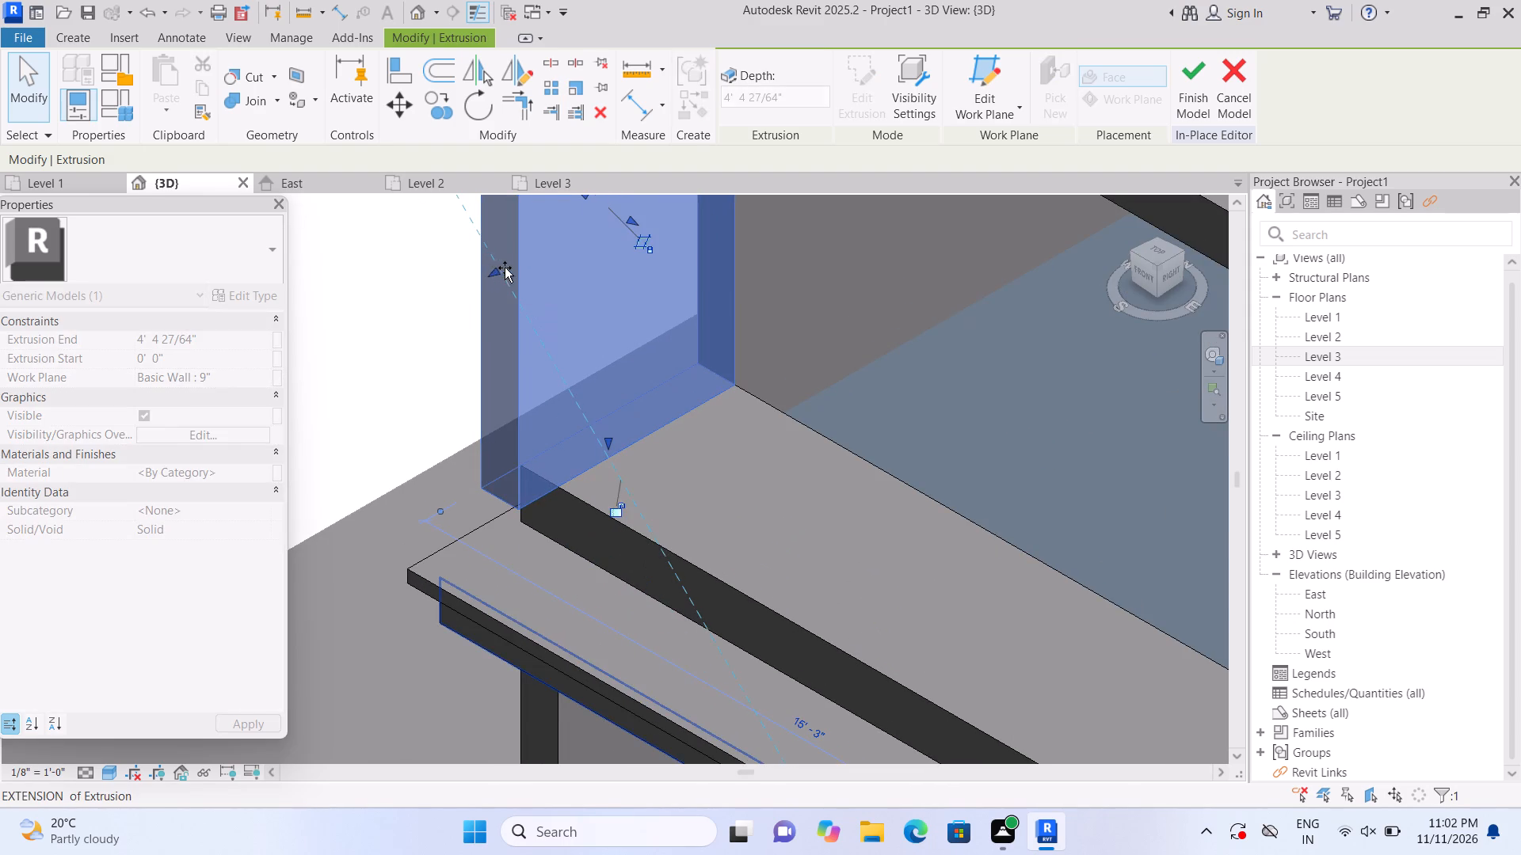
left_click_drag(505, 268, 545, 254)
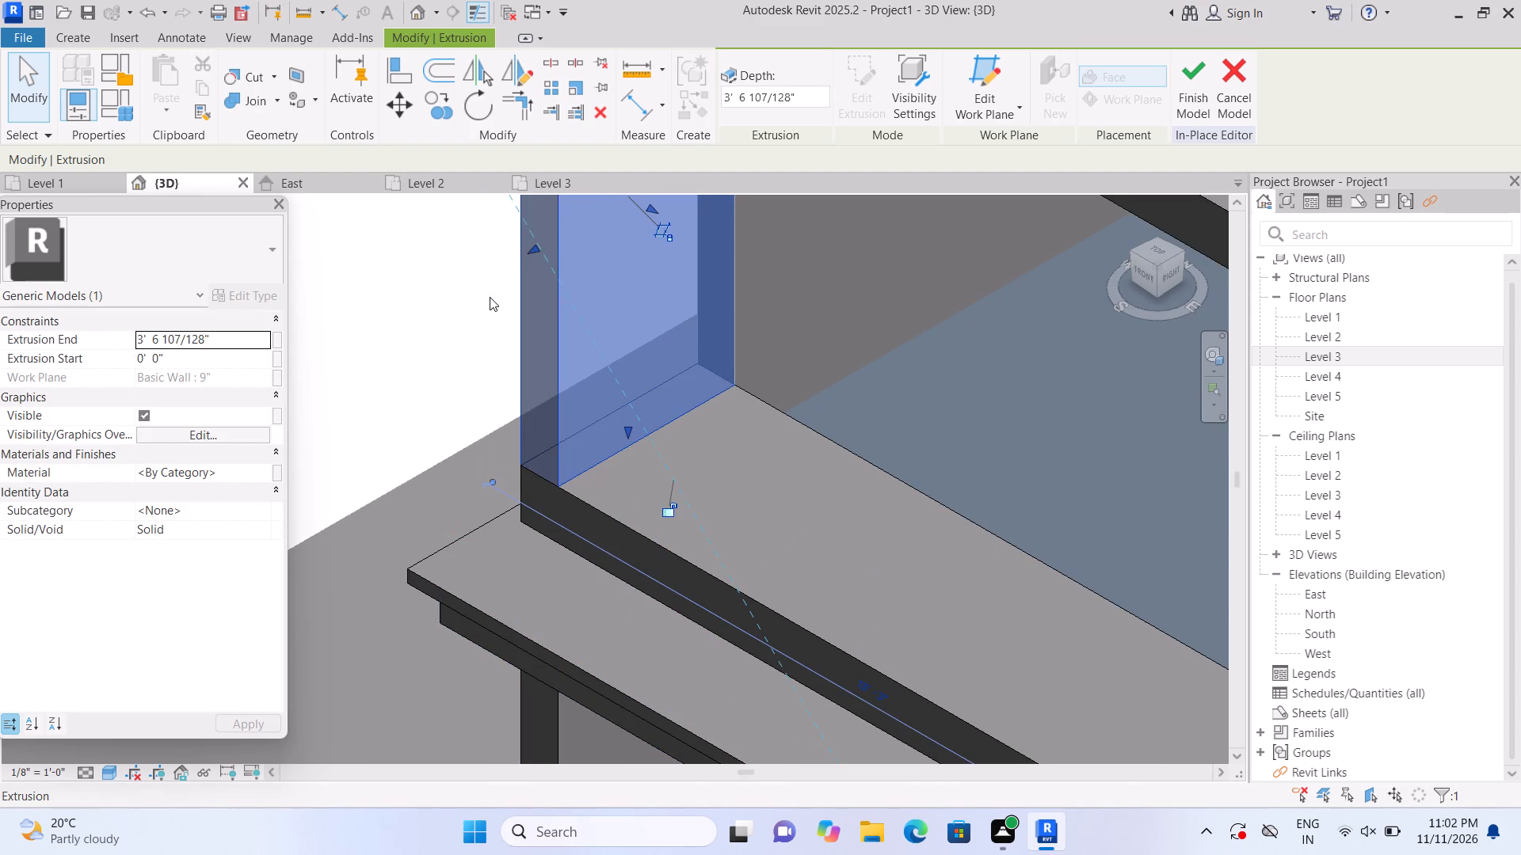
left_click(465, 317)
scroll(465, 325, "down", 9)
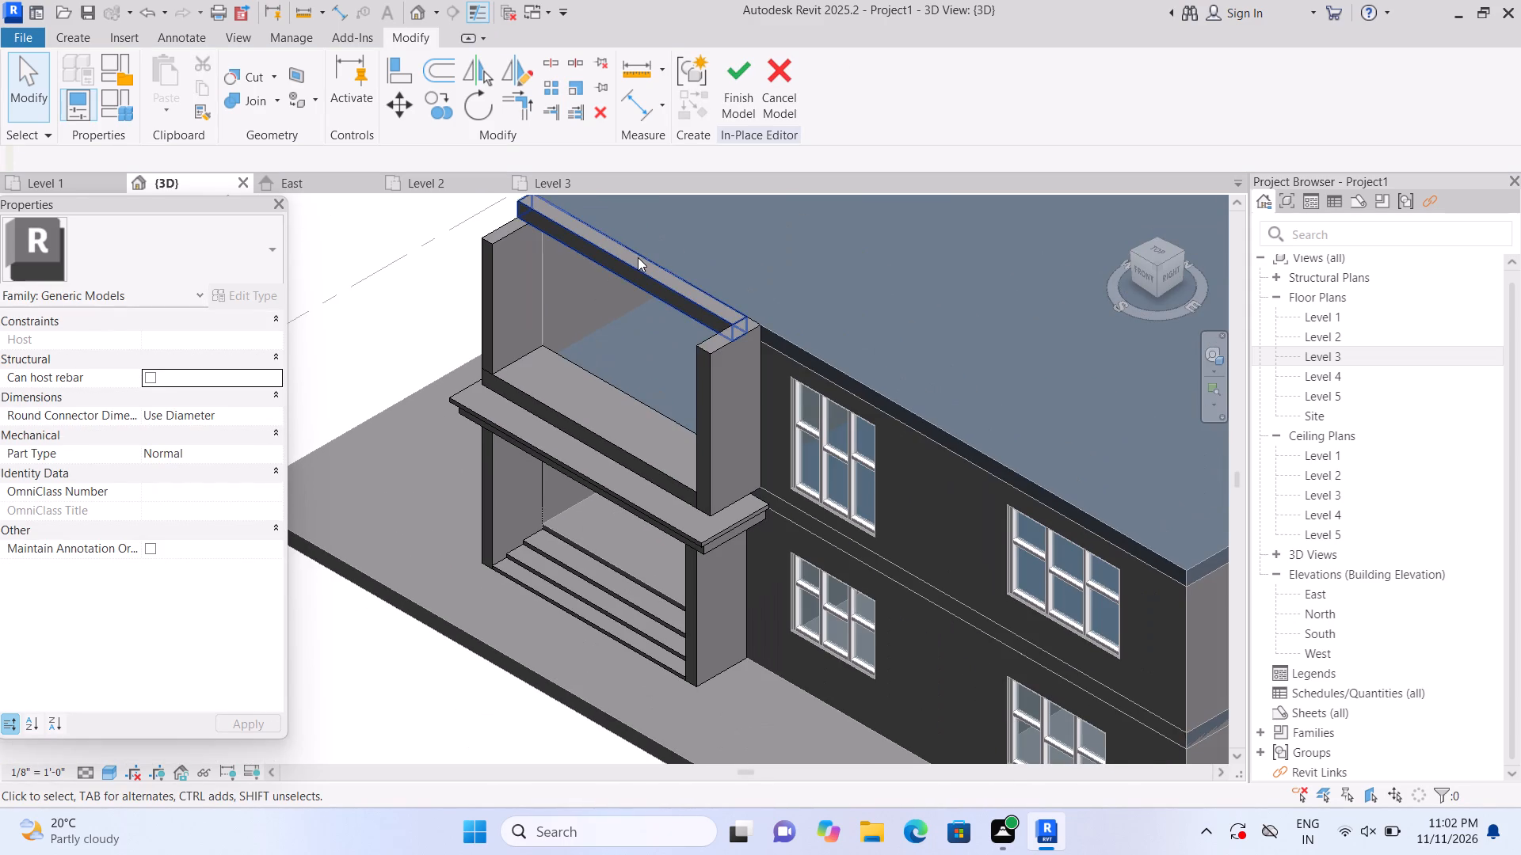
Stretch the roof-edge band's front face outward until it is flush with the fronts of the two vertical end pieces.
left_click(639, 257)
left_click_drag(619, 270, 605, 284)
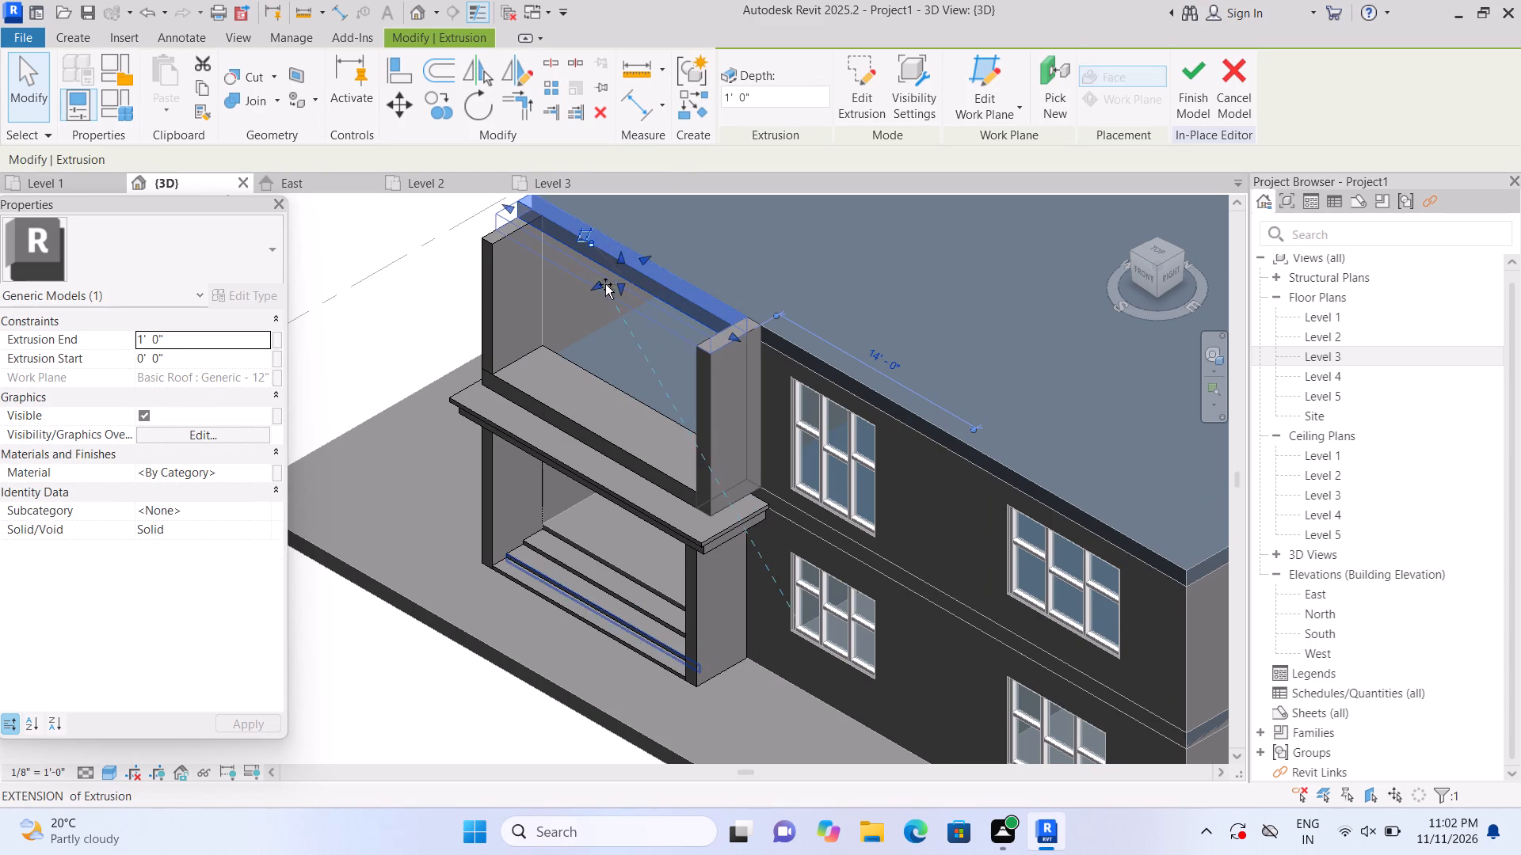
left_click_drag(605, 284, 590, 295)
left_click(420, 332)
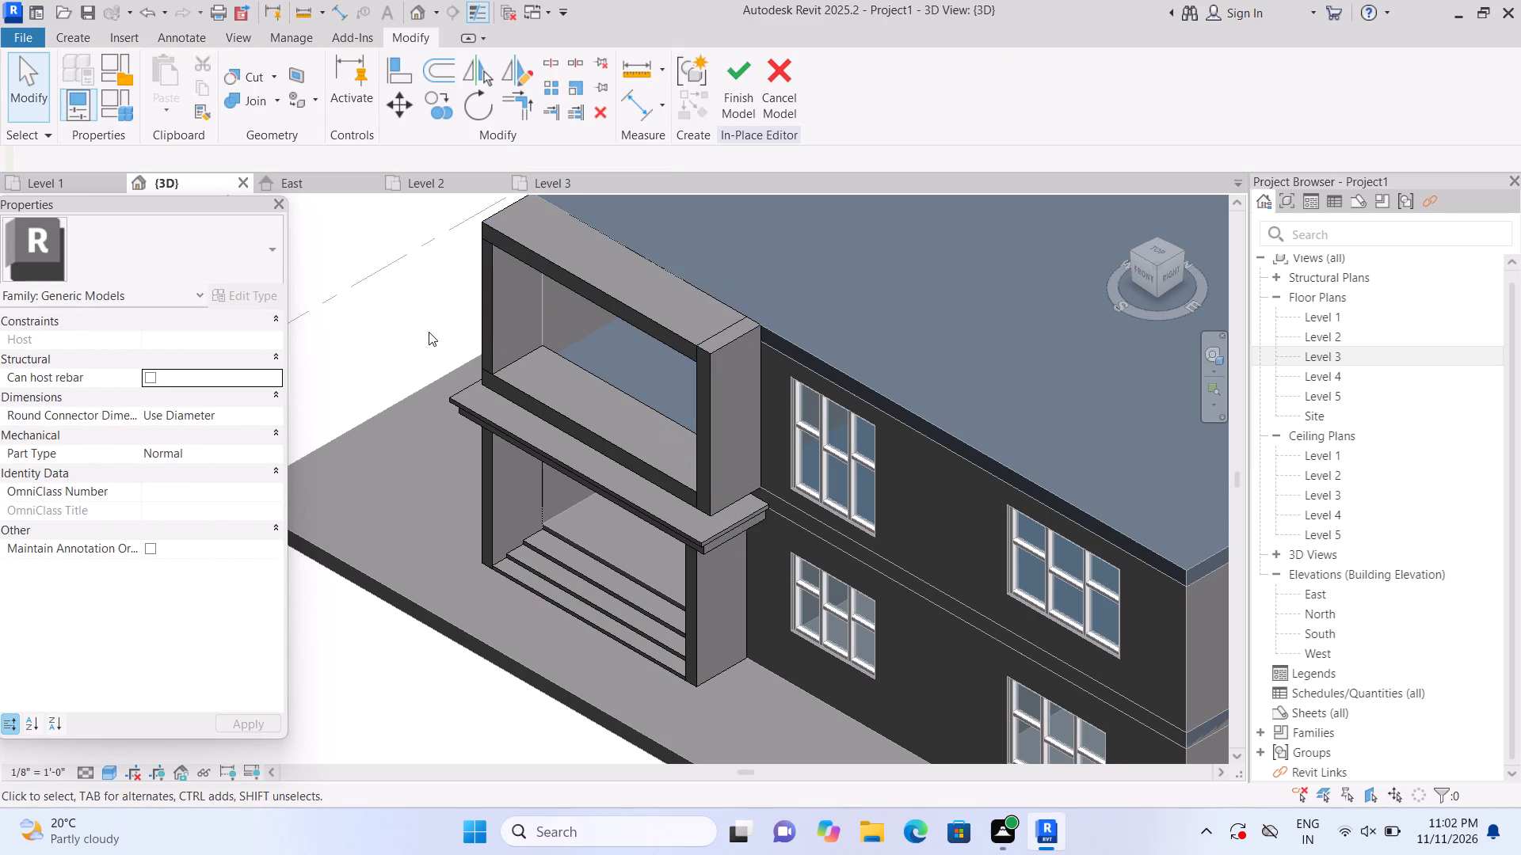
Join the geometry of the window-side end block, roof-edge band, far-end strip and bottom band at all four corners of the frame.
scroll(429, 332, "up", 1)
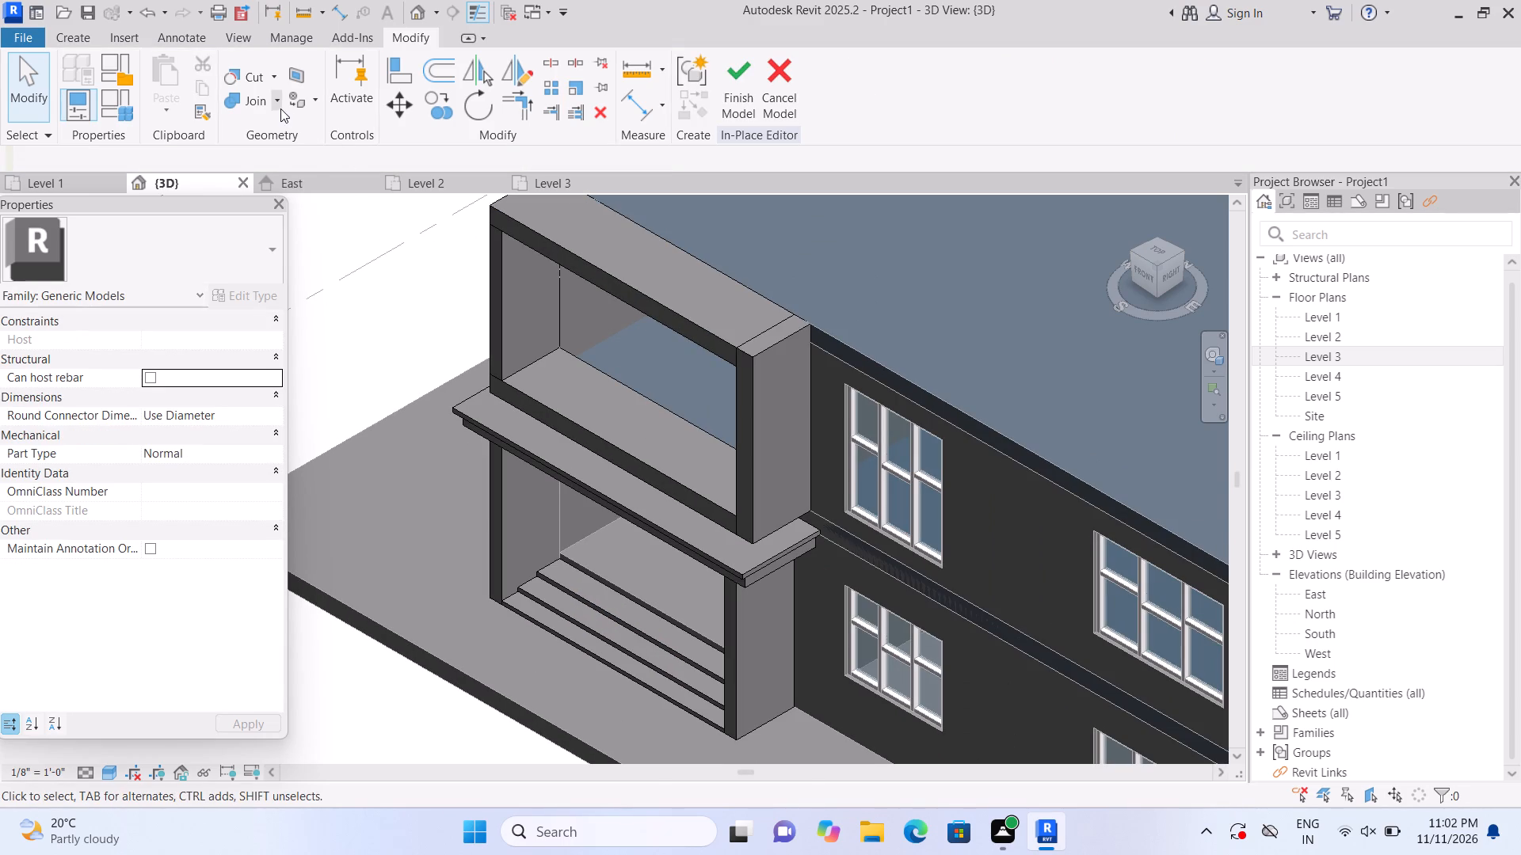
left_click(279, 107)
left_click(302, 145)
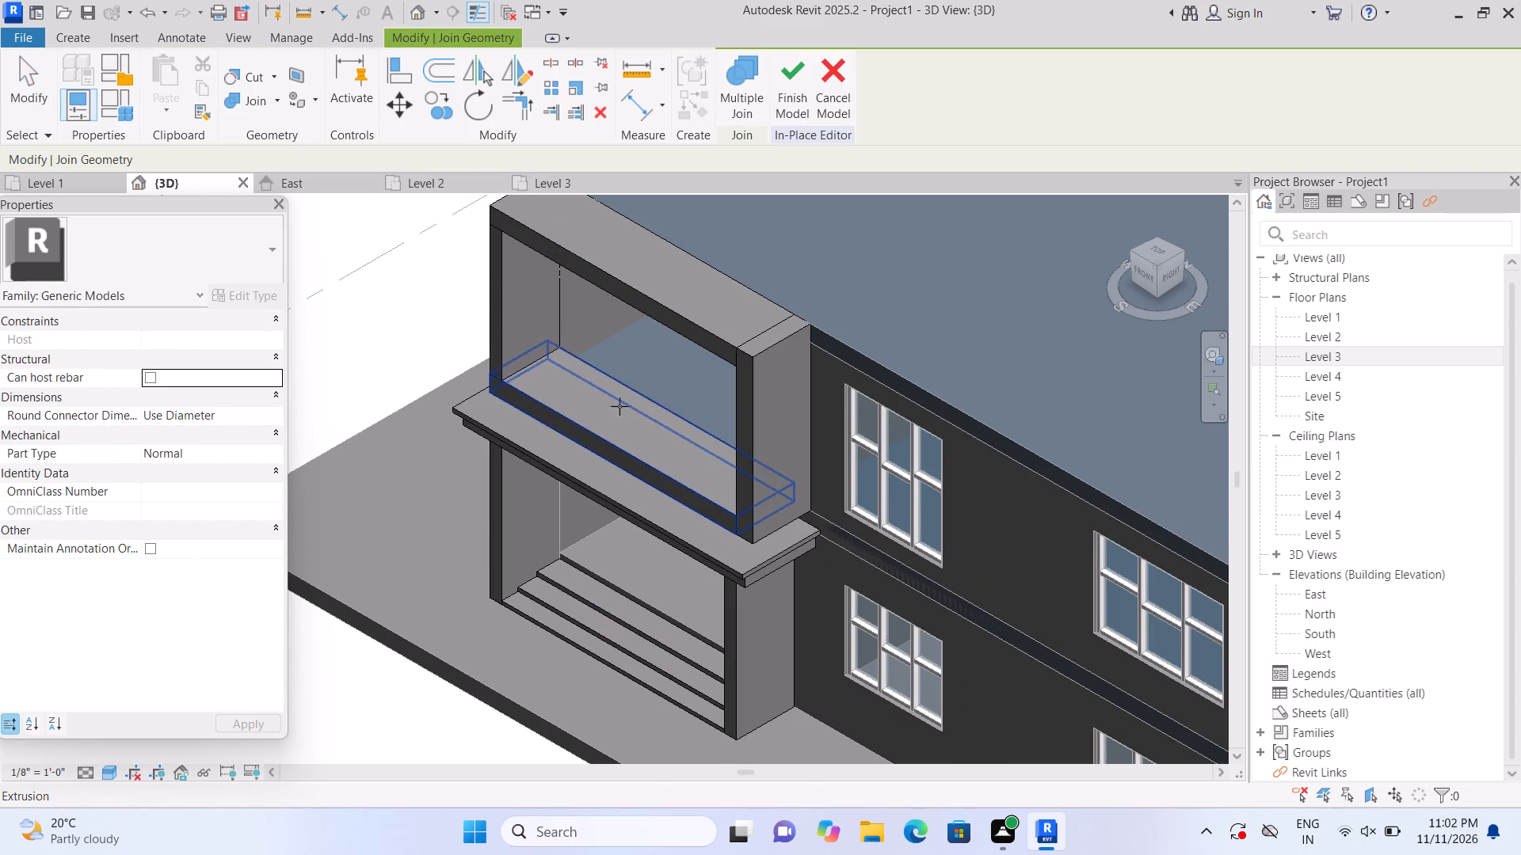
scroll(632, 414, "up", 4)
left_click(812, 417)
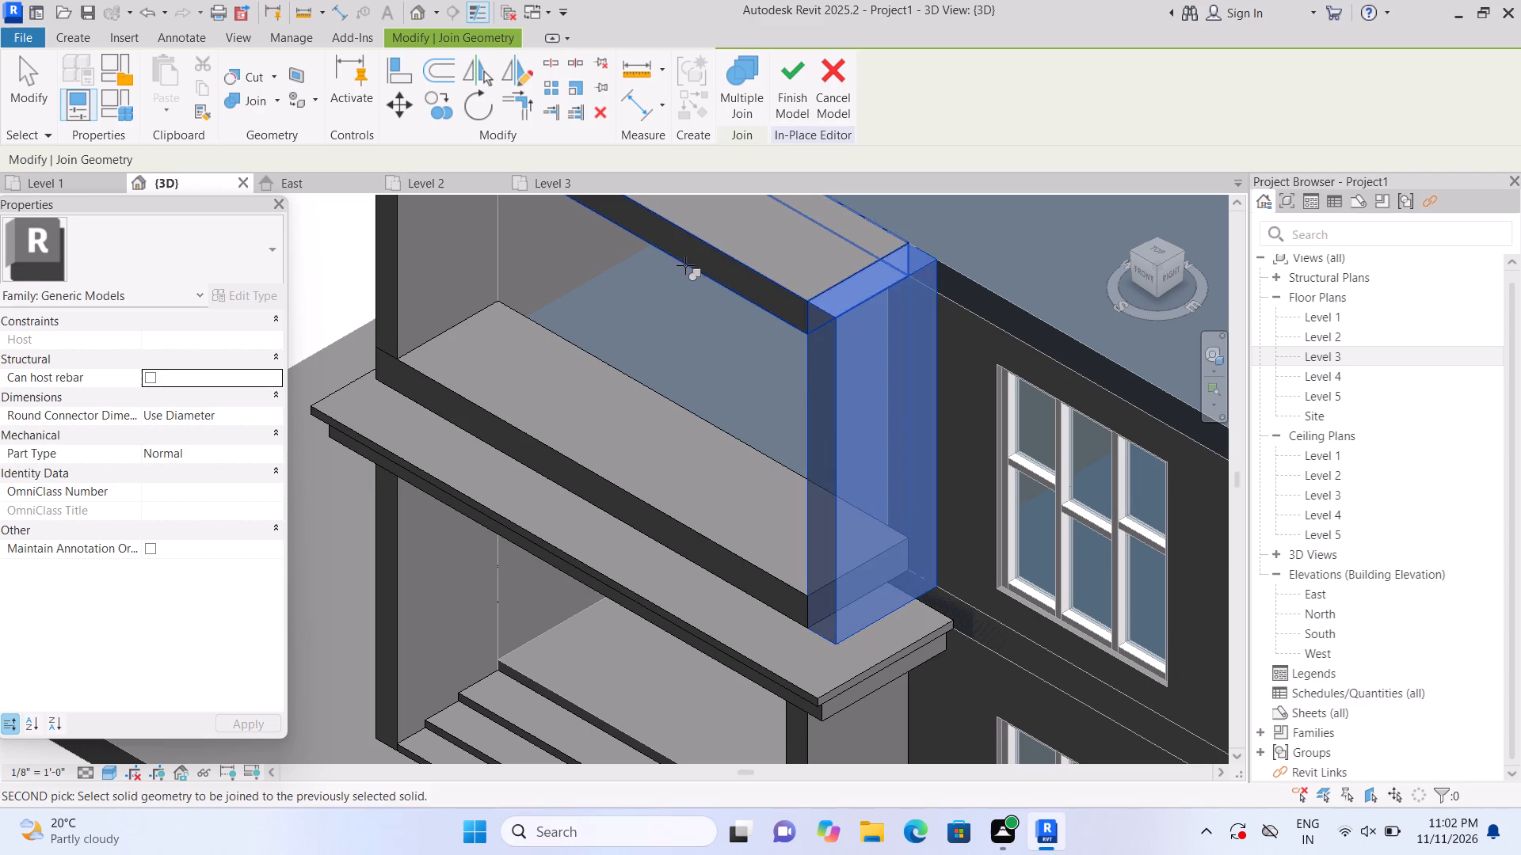
left_click(694, 265)
scroll(689, 399, "down", 3)
left_click(536, 330)
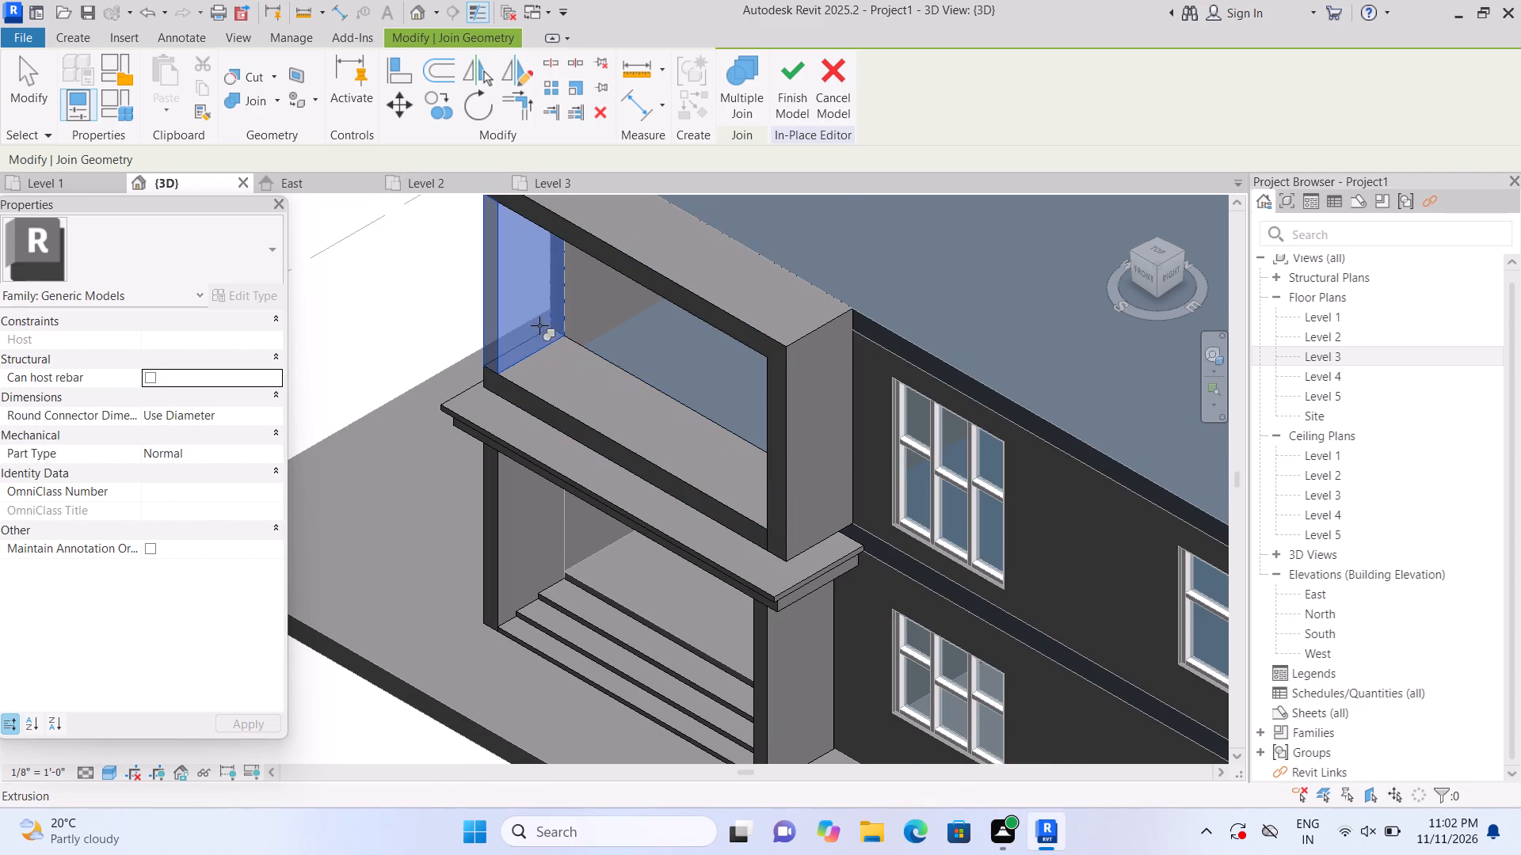
left_click(628, 271)
left_click(648, 456)
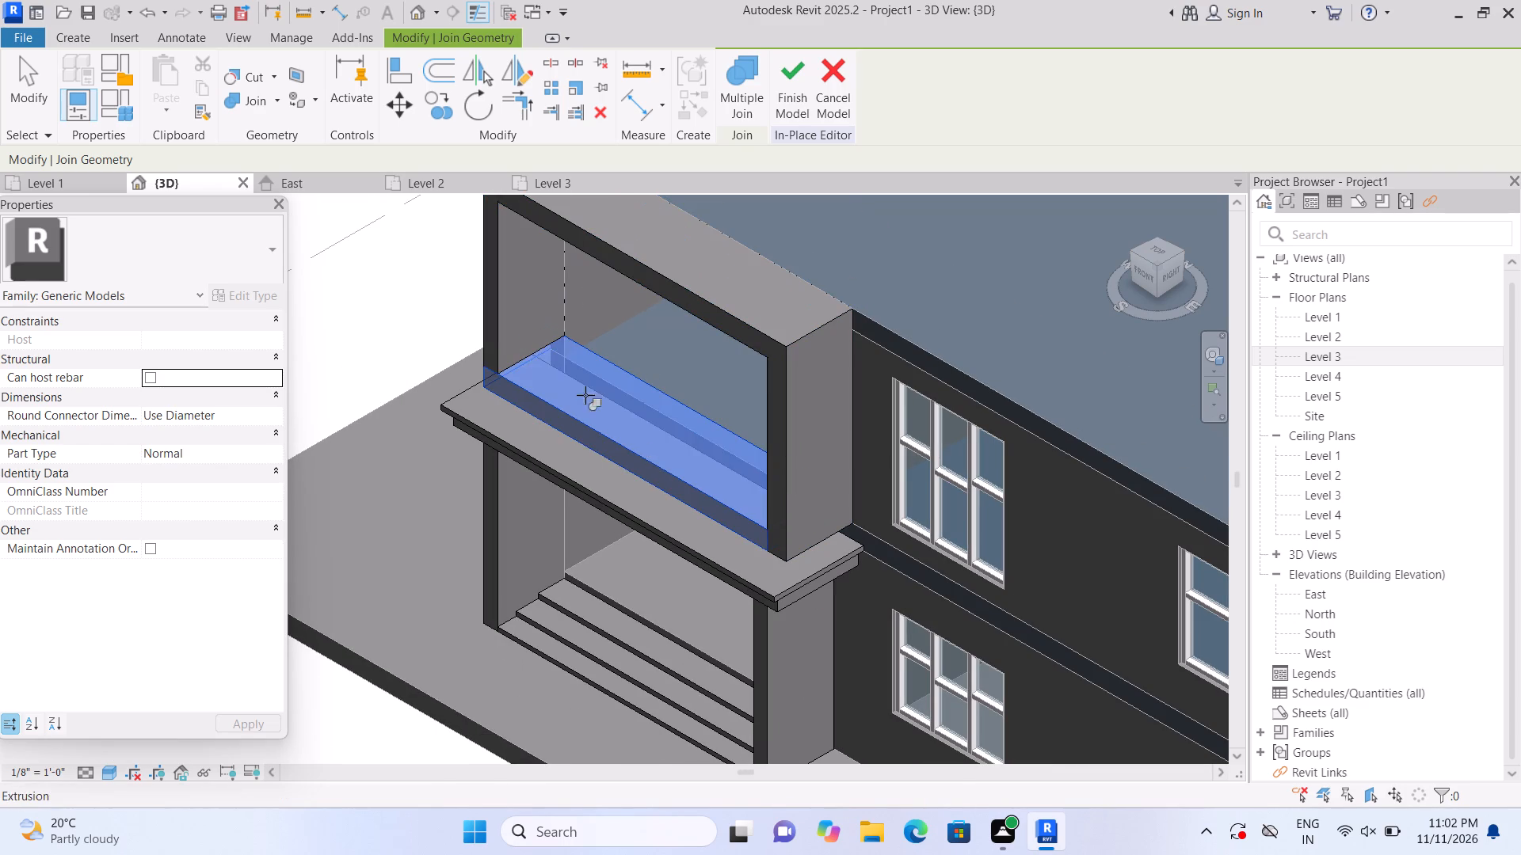
left_click(509, 321)
left_click(689, 495)
left_click(808, 479)
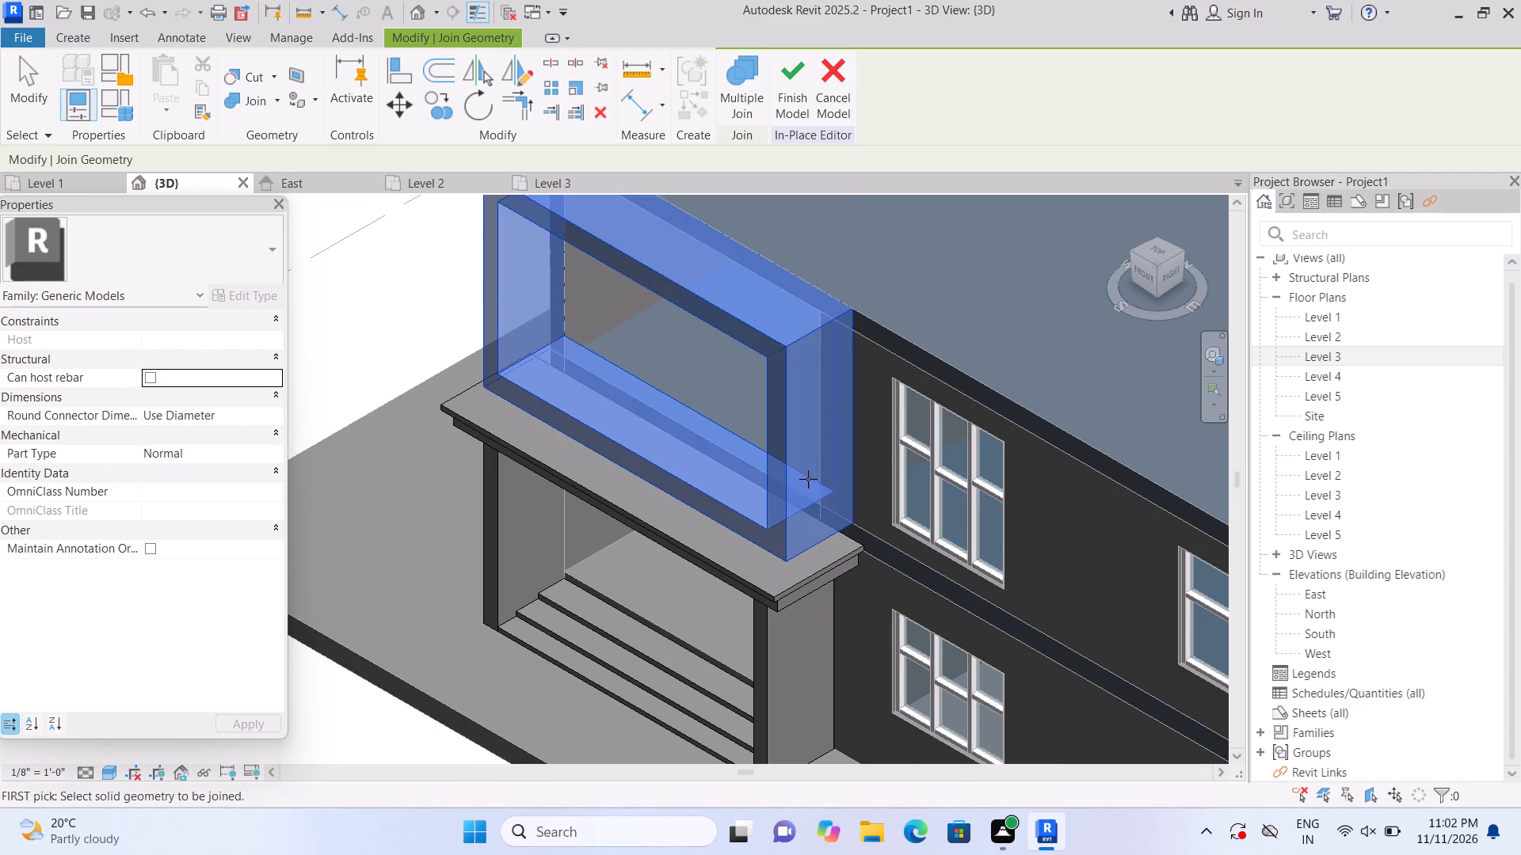
scroll(552, 407, "down", 6)
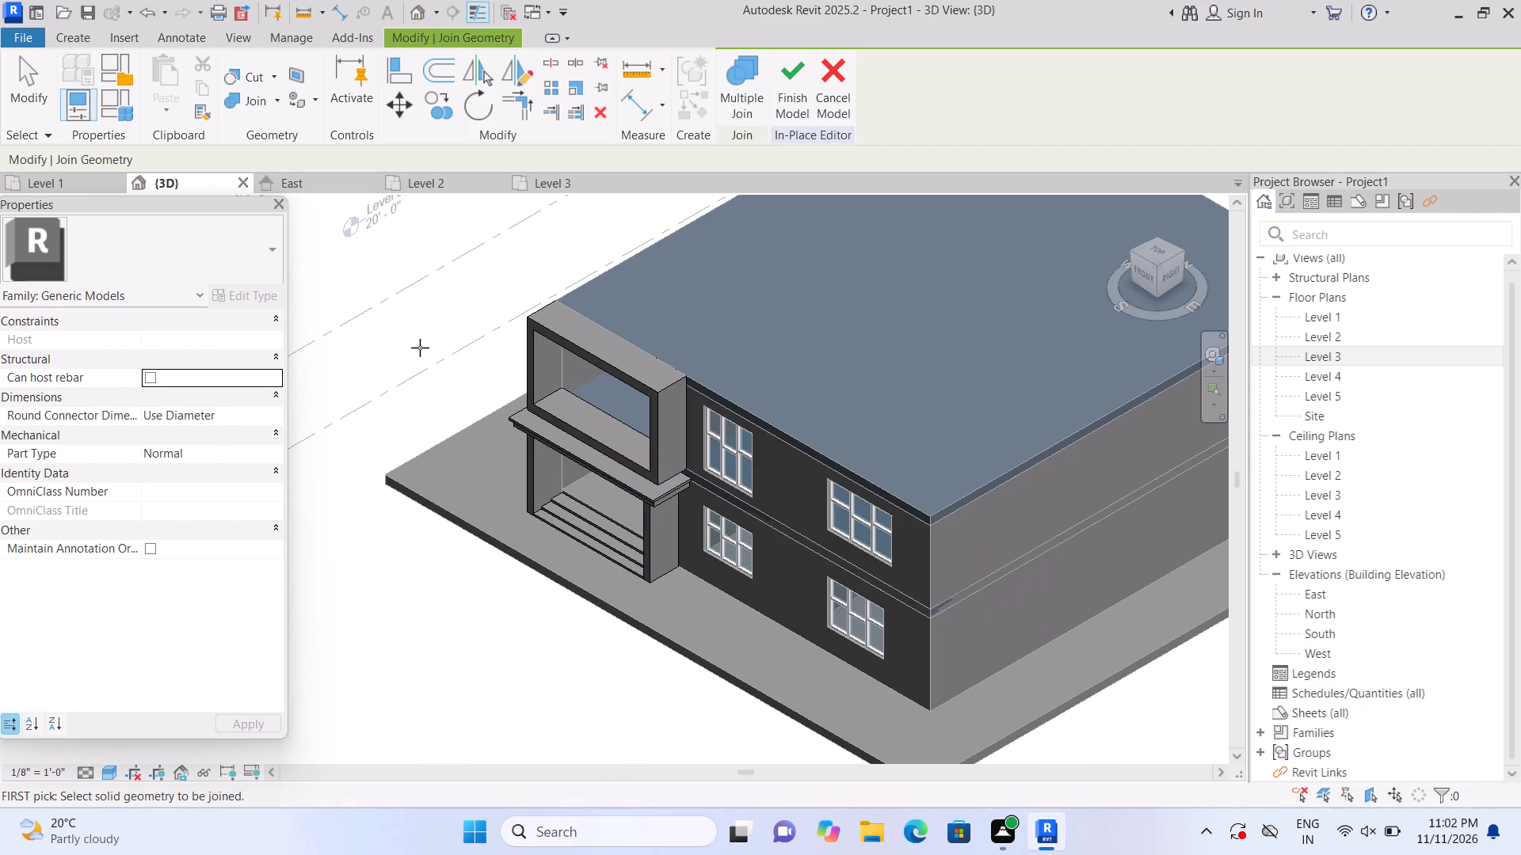
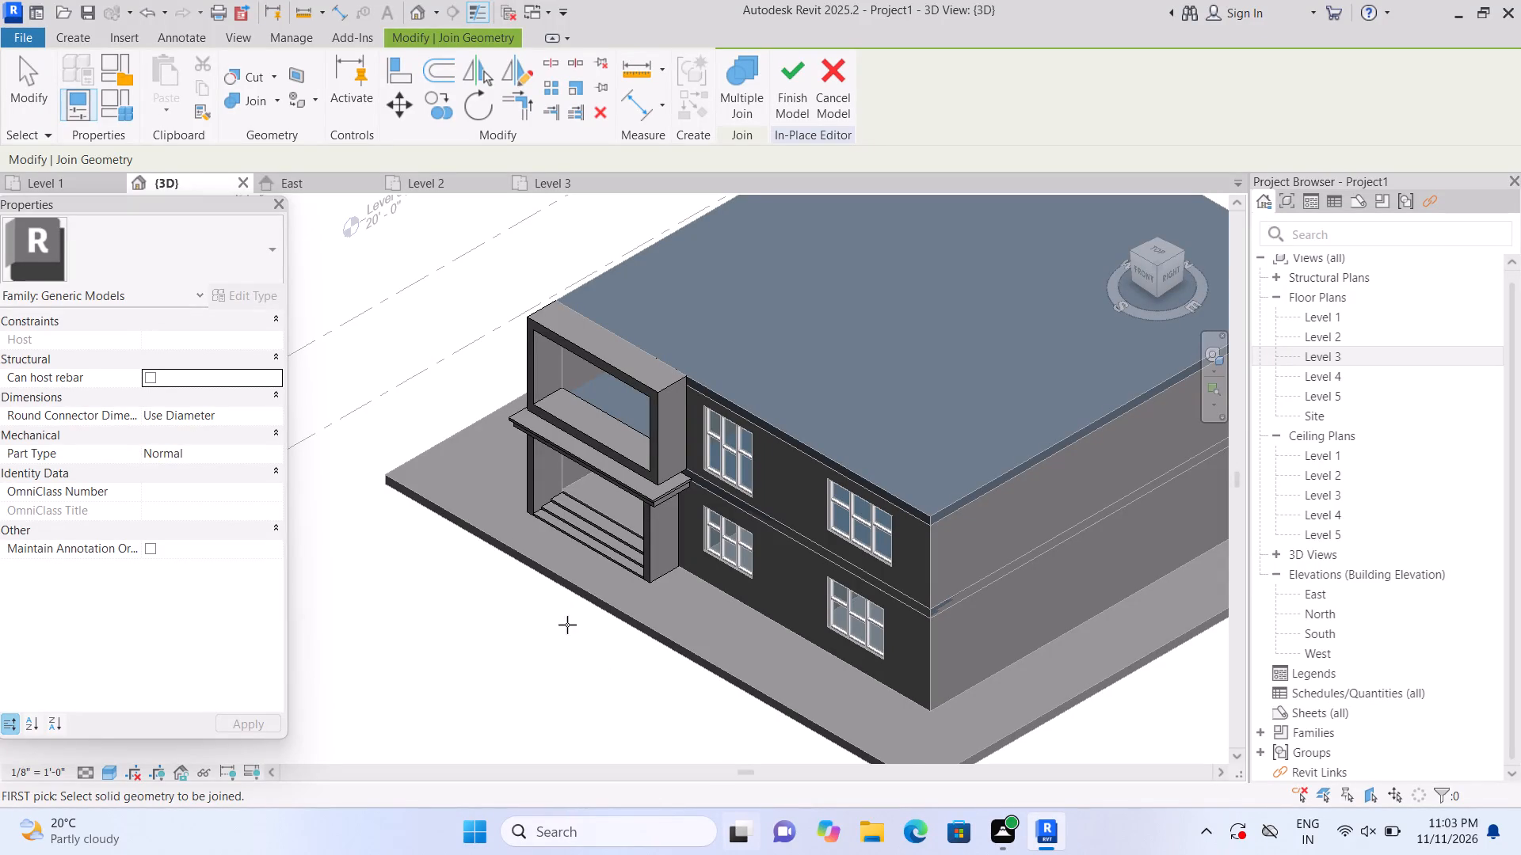
Open the Level 2 floor plan and finish the in-place entrance model.
scroll(574, 690, "up", 1)
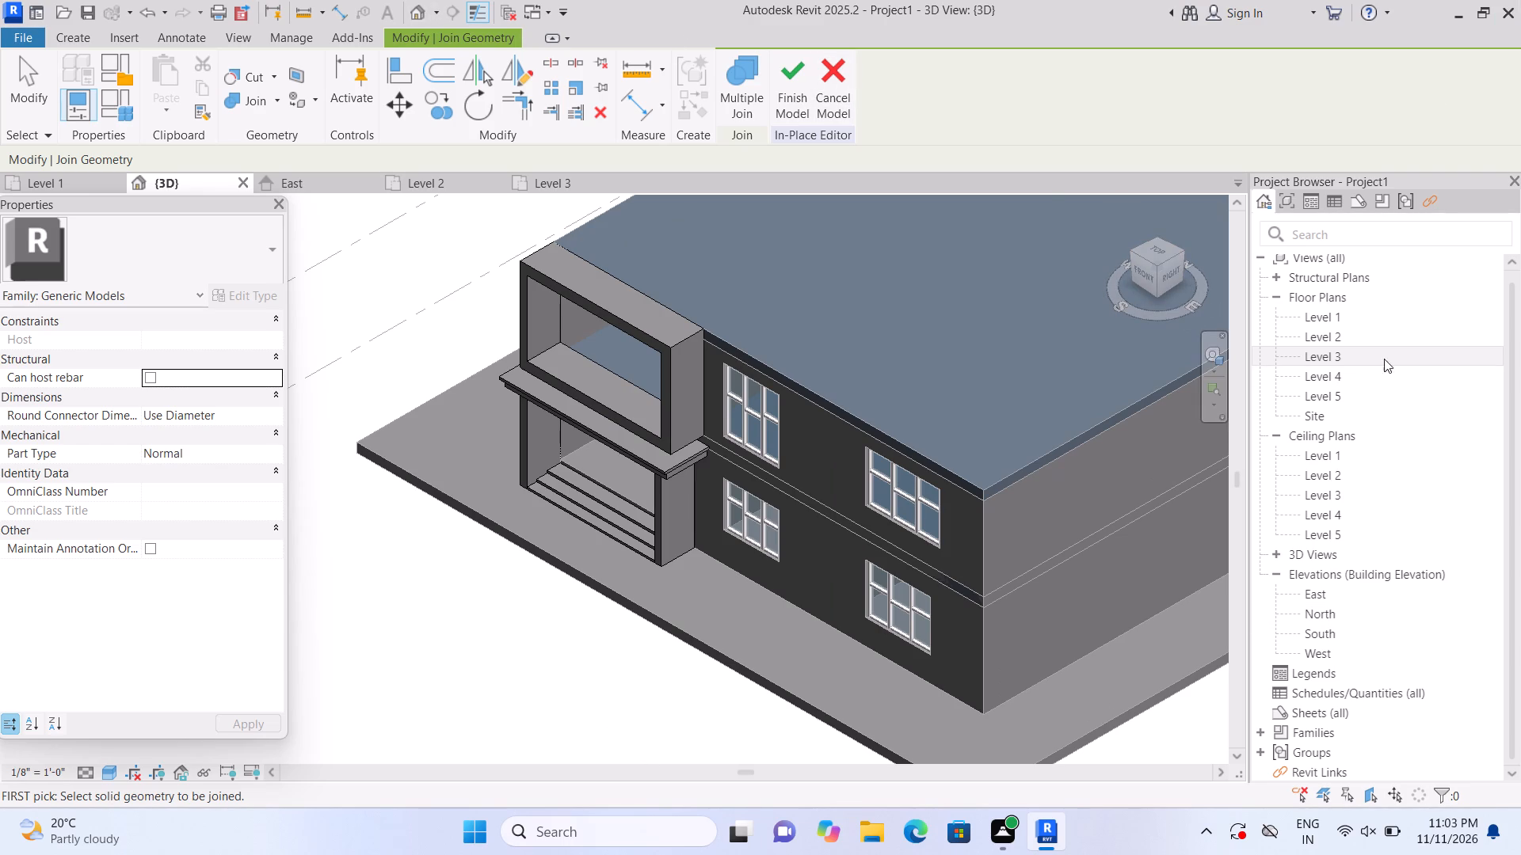
triple_click(1355, 338)
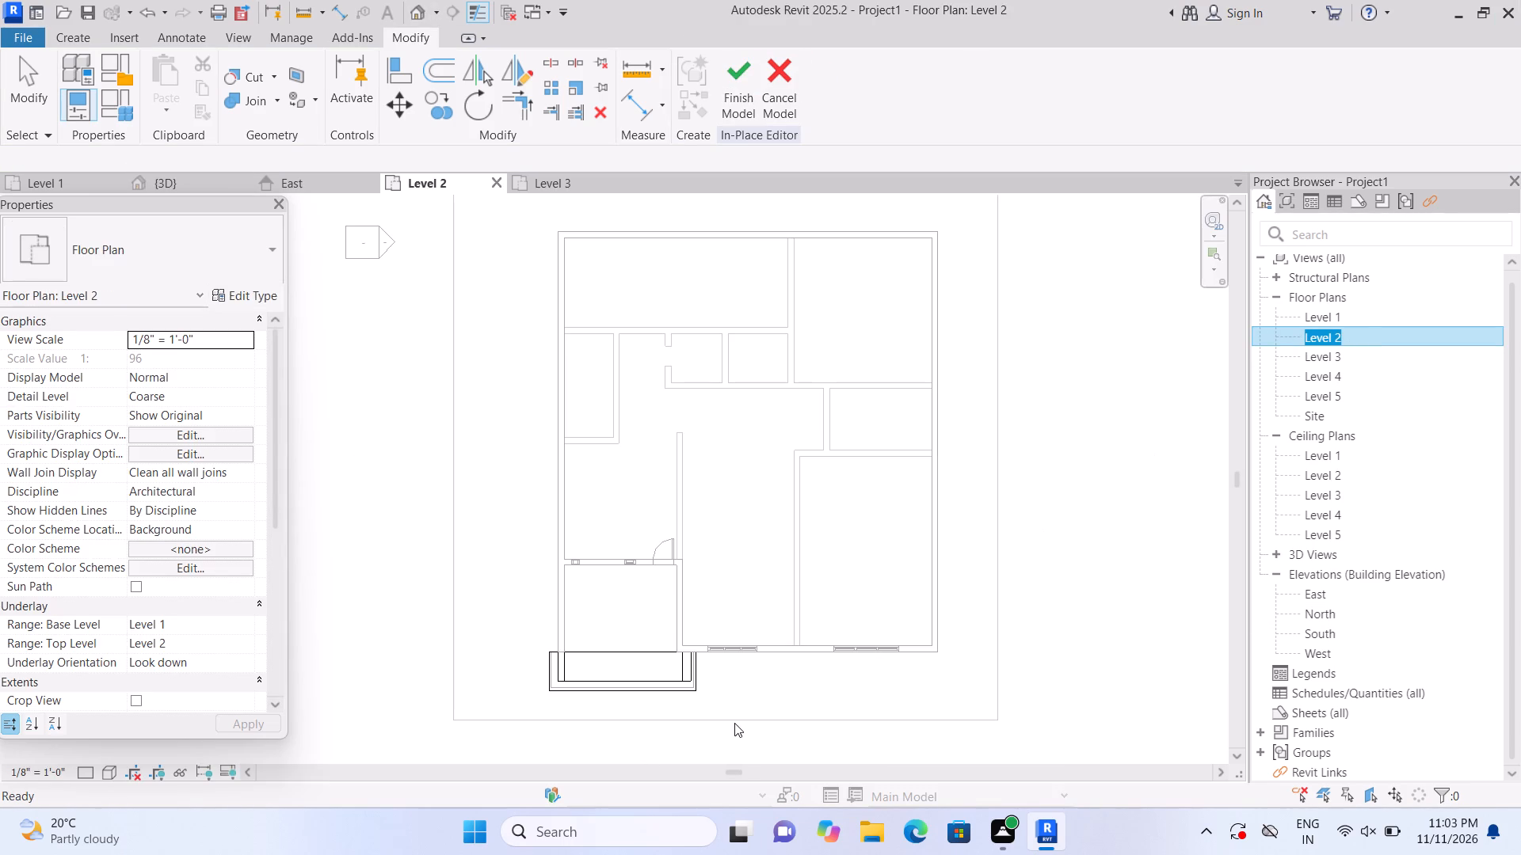
scroll(734, 723, "up", 3)
middle_click_drag(730, 609, 867, 367)
scroll(873, 458, "down", 1)
scroll(460, 751, "up", 1)
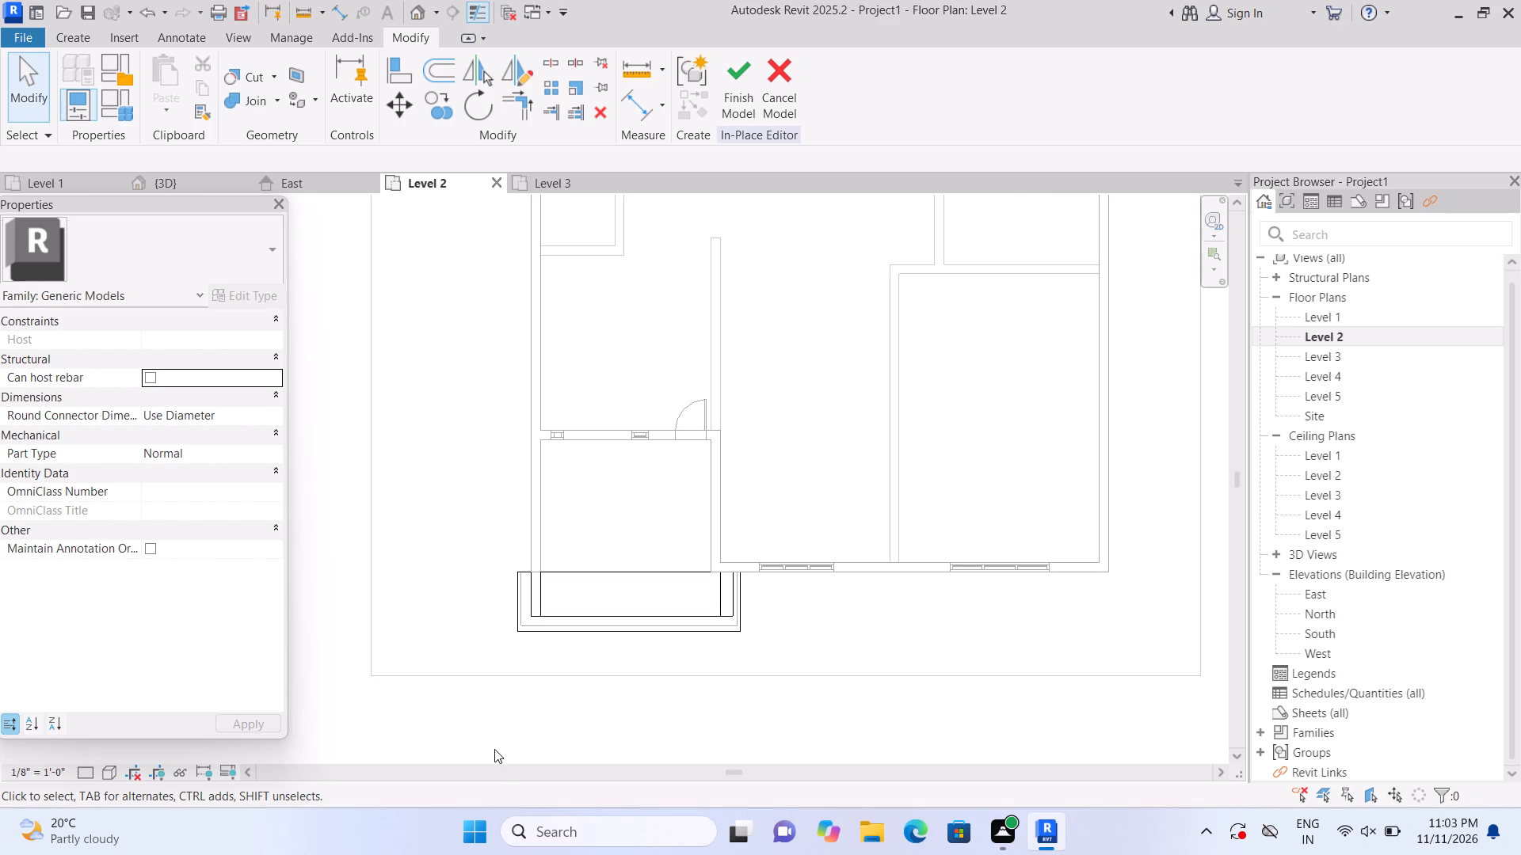
scroll(624, 617, "up", 4)
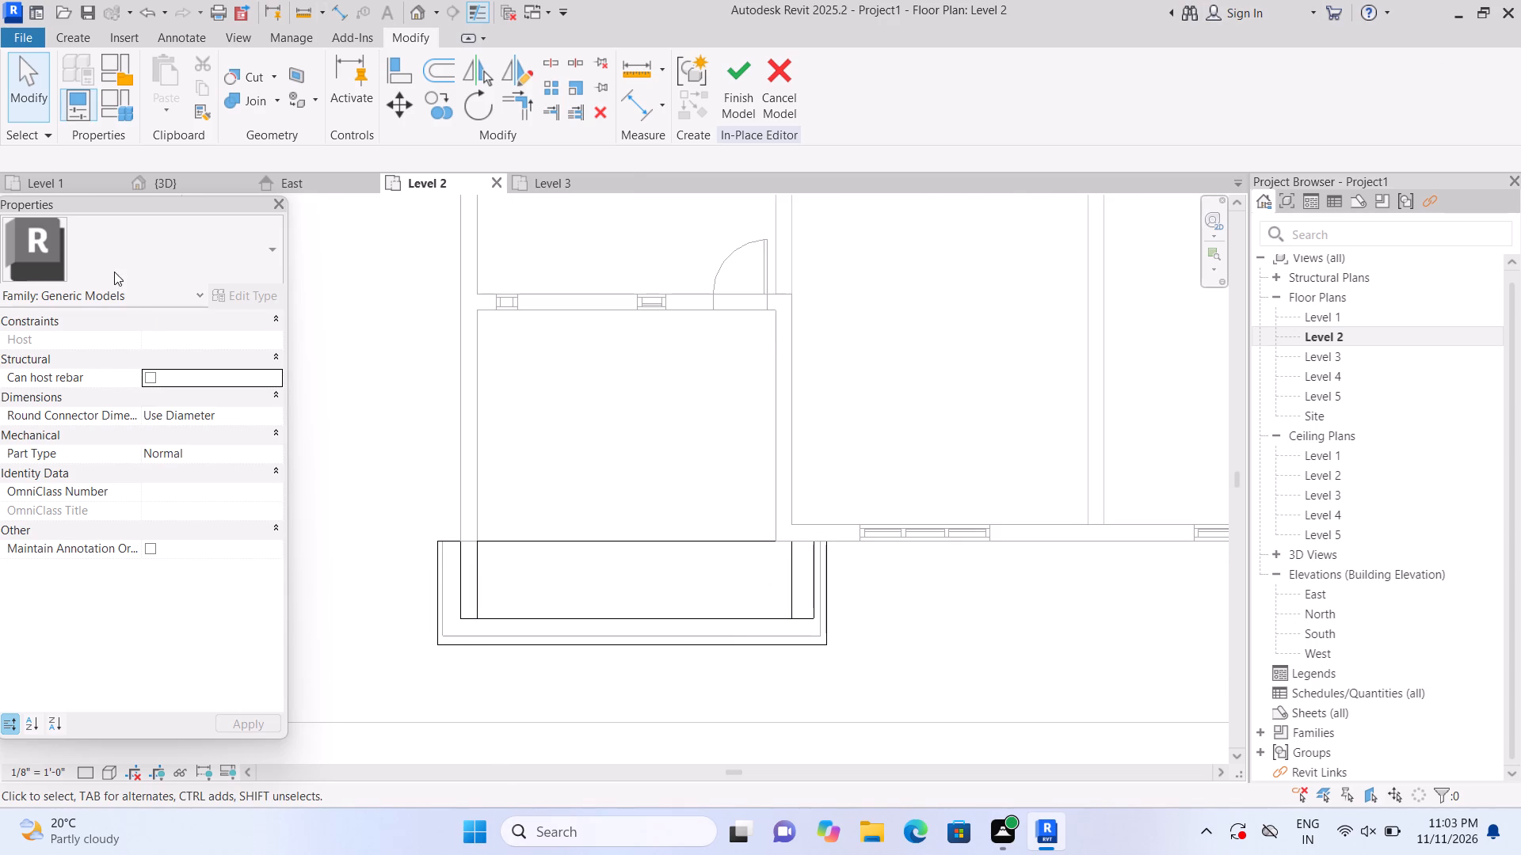
double_click(1325, 352)
triple_click(1330, 332)
left_click(1330, 332)
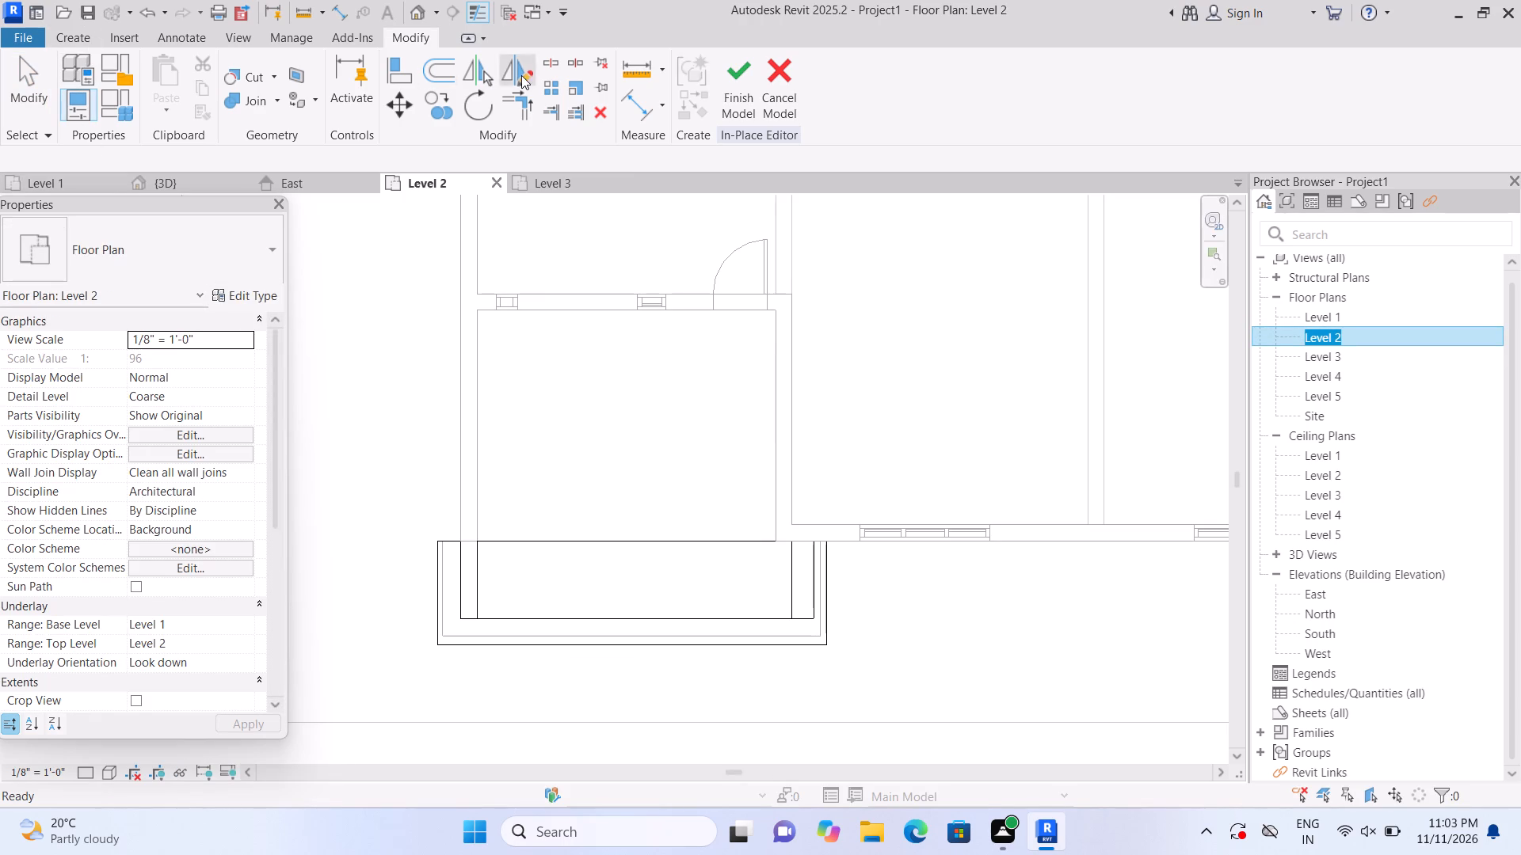
left_click(725, 112)
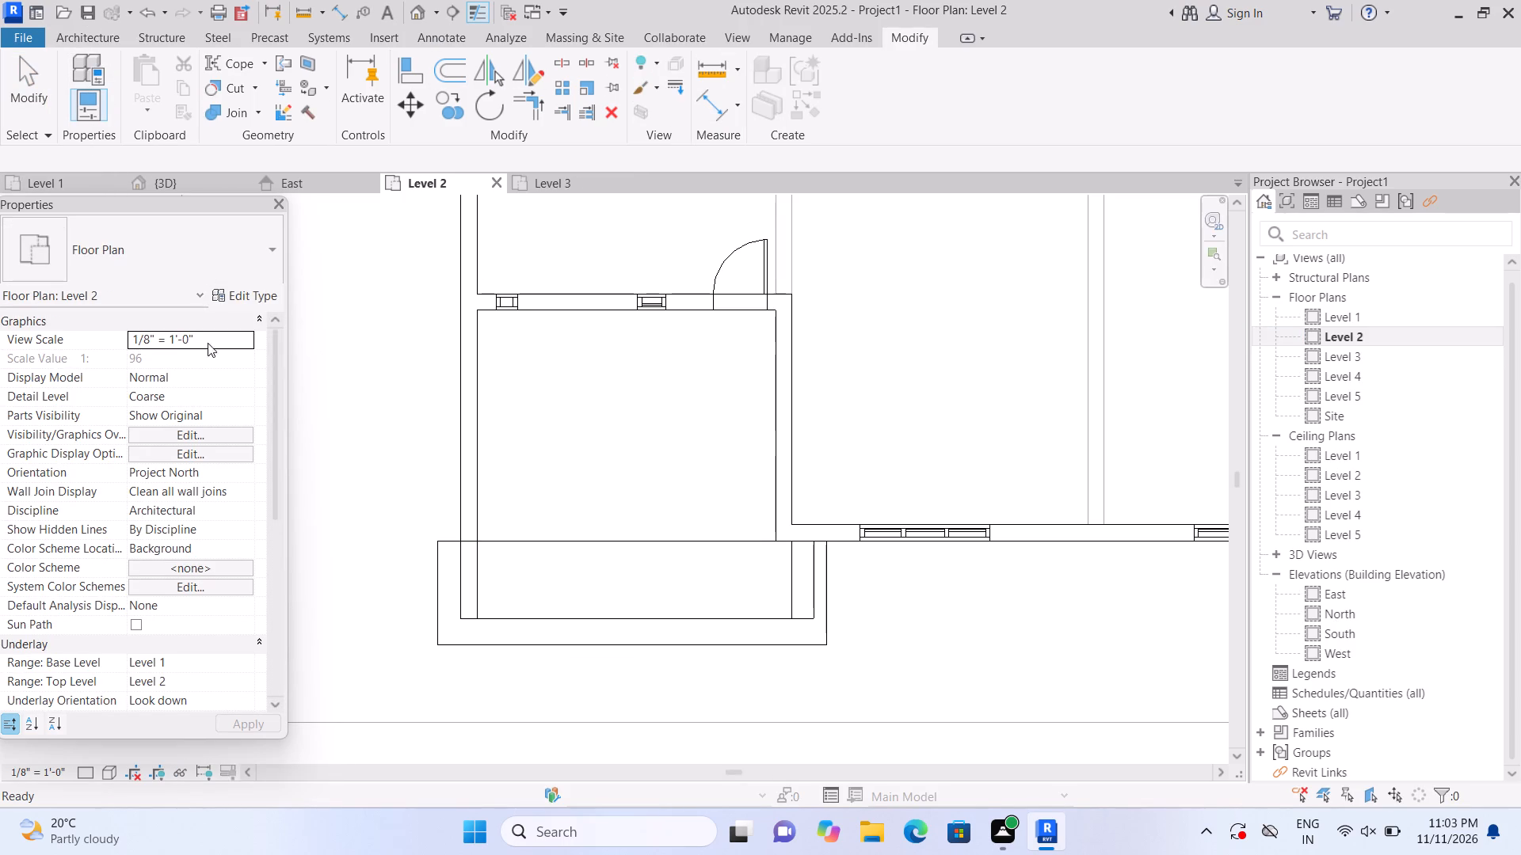
Draw a 14'-6" Curtain Wall 1 on Level 2, 10'-0" high, across the inside of the projecting frame.
left_click(97, 36)
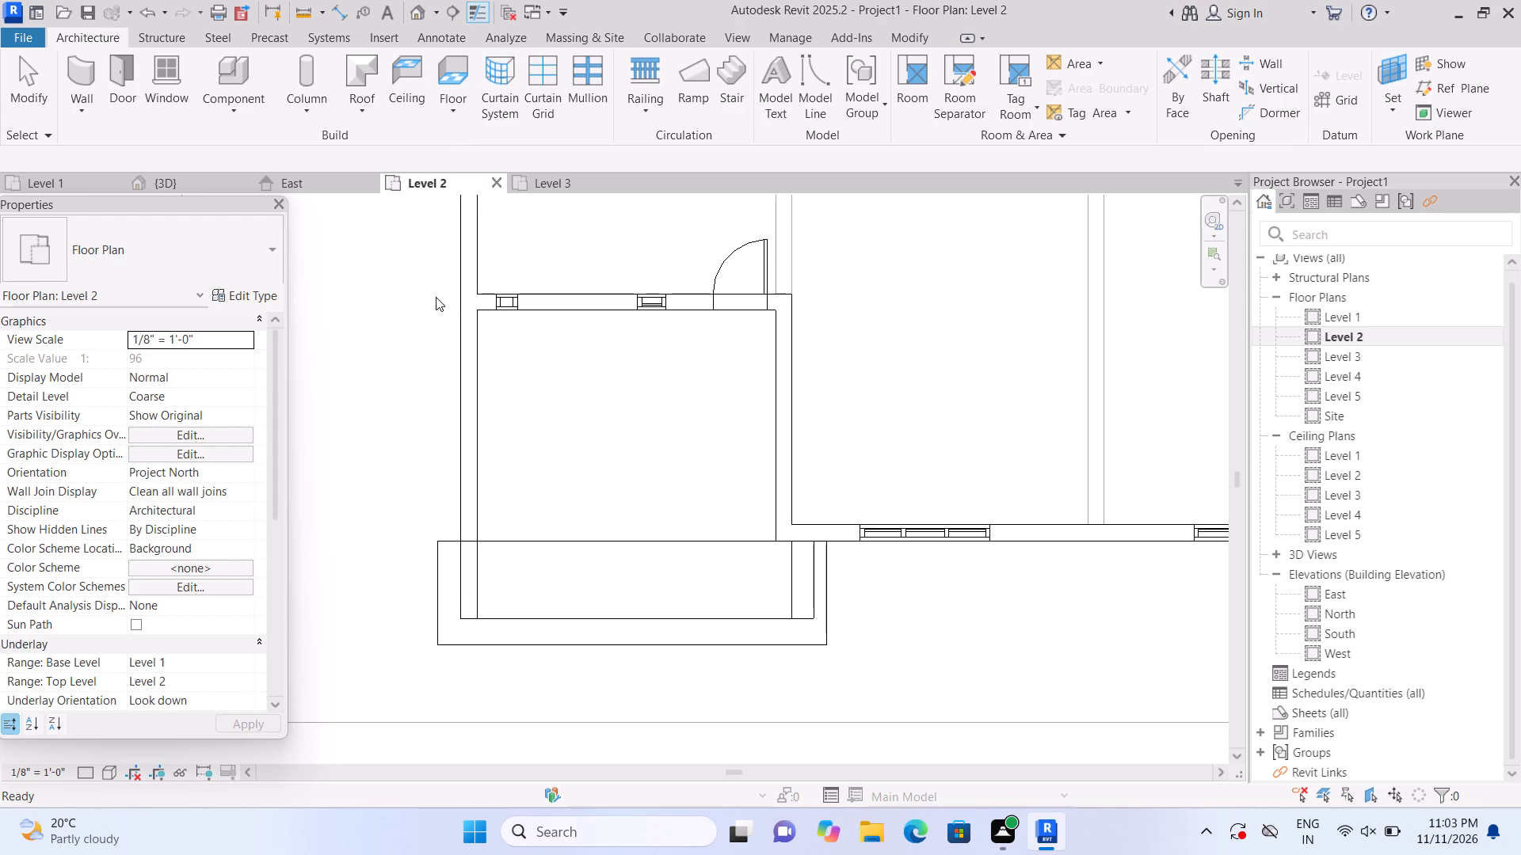
left_click(79, 81)
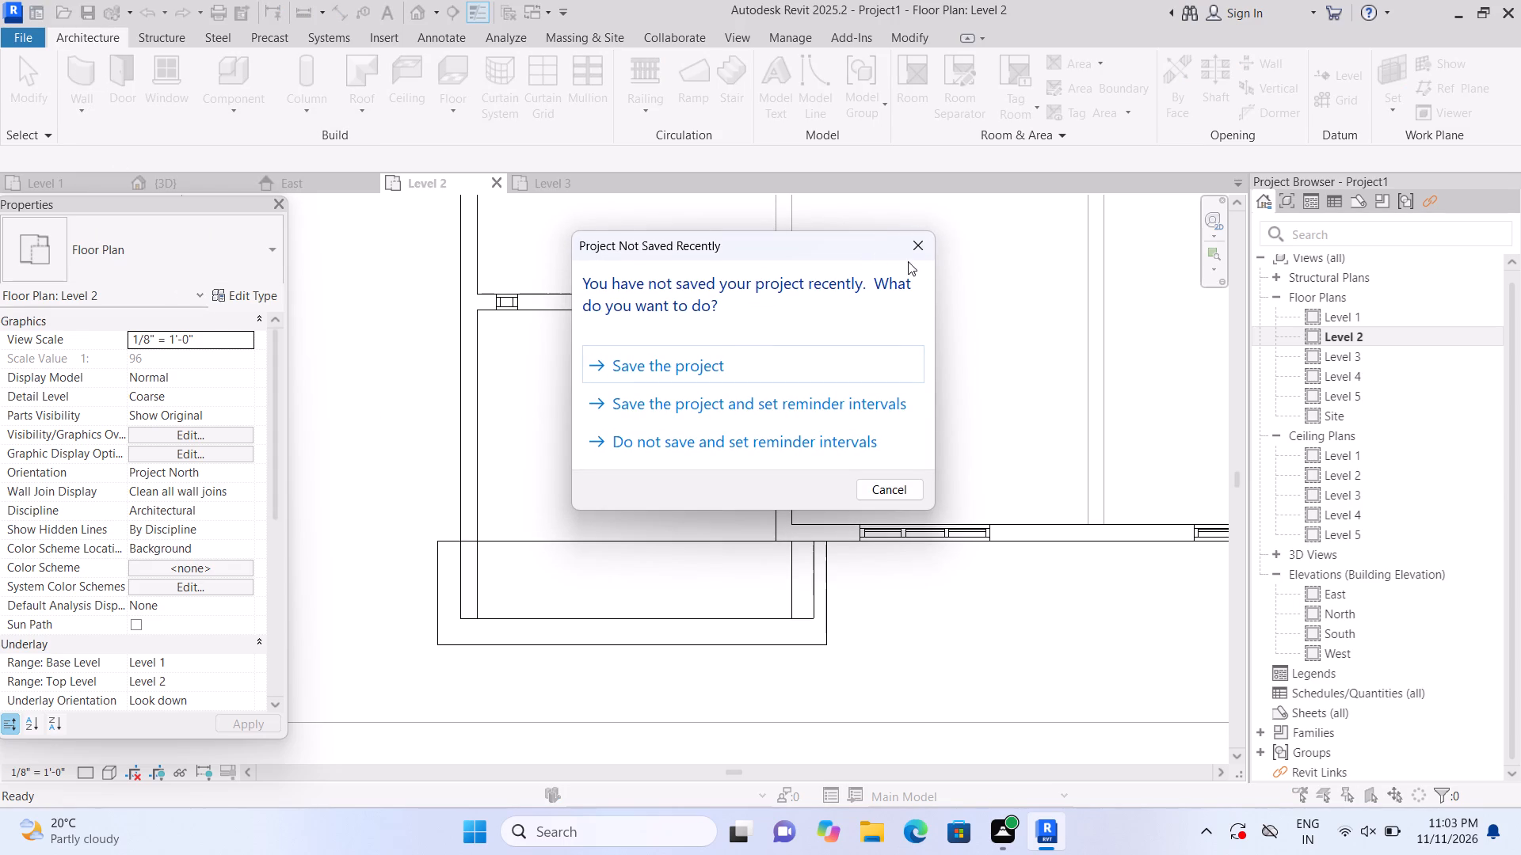
double_click(913, 251)
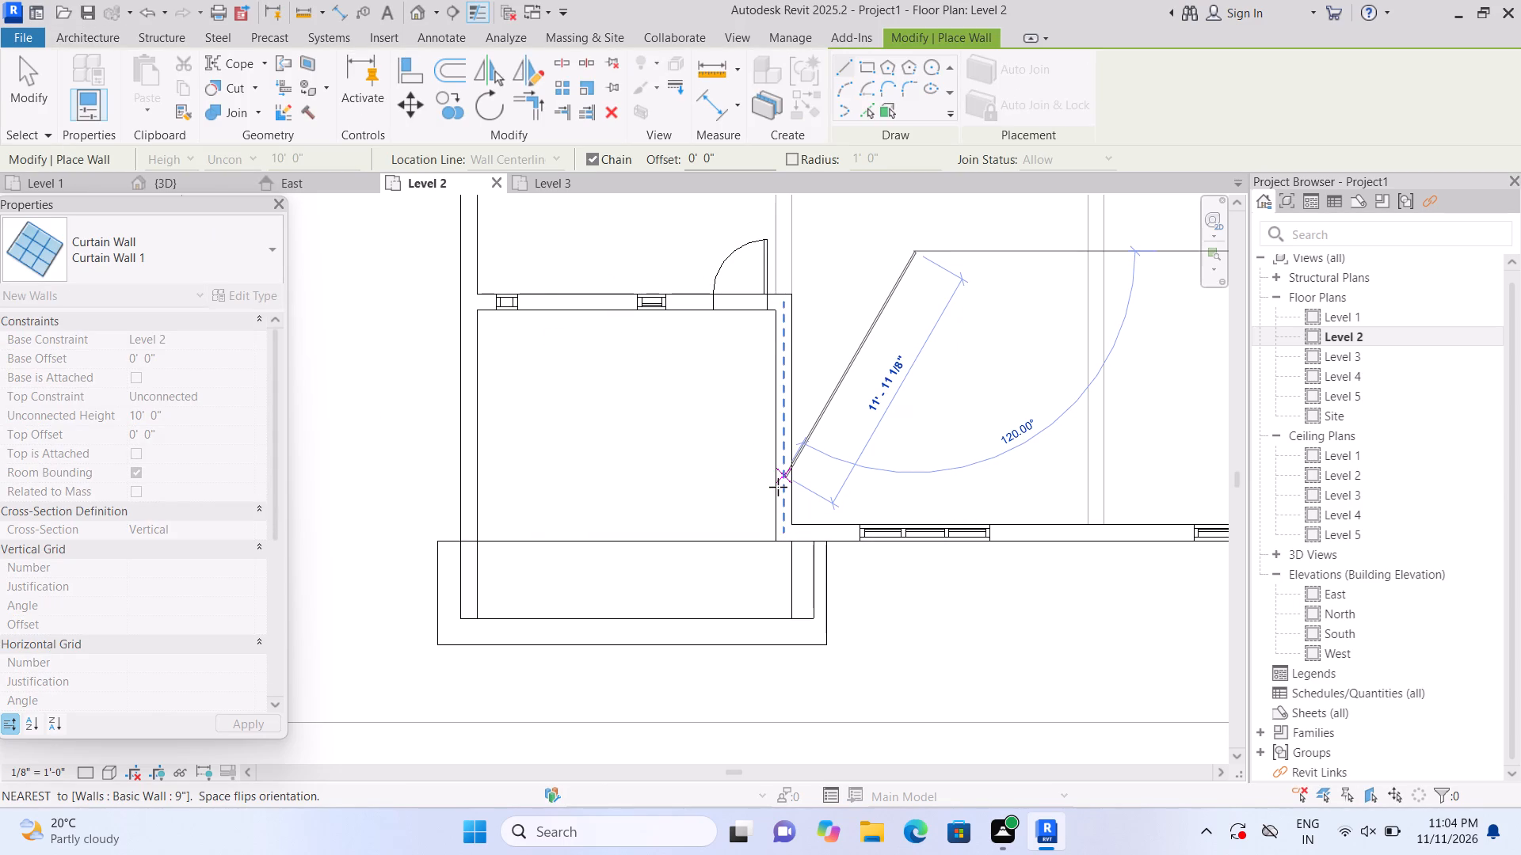
key("Escape")
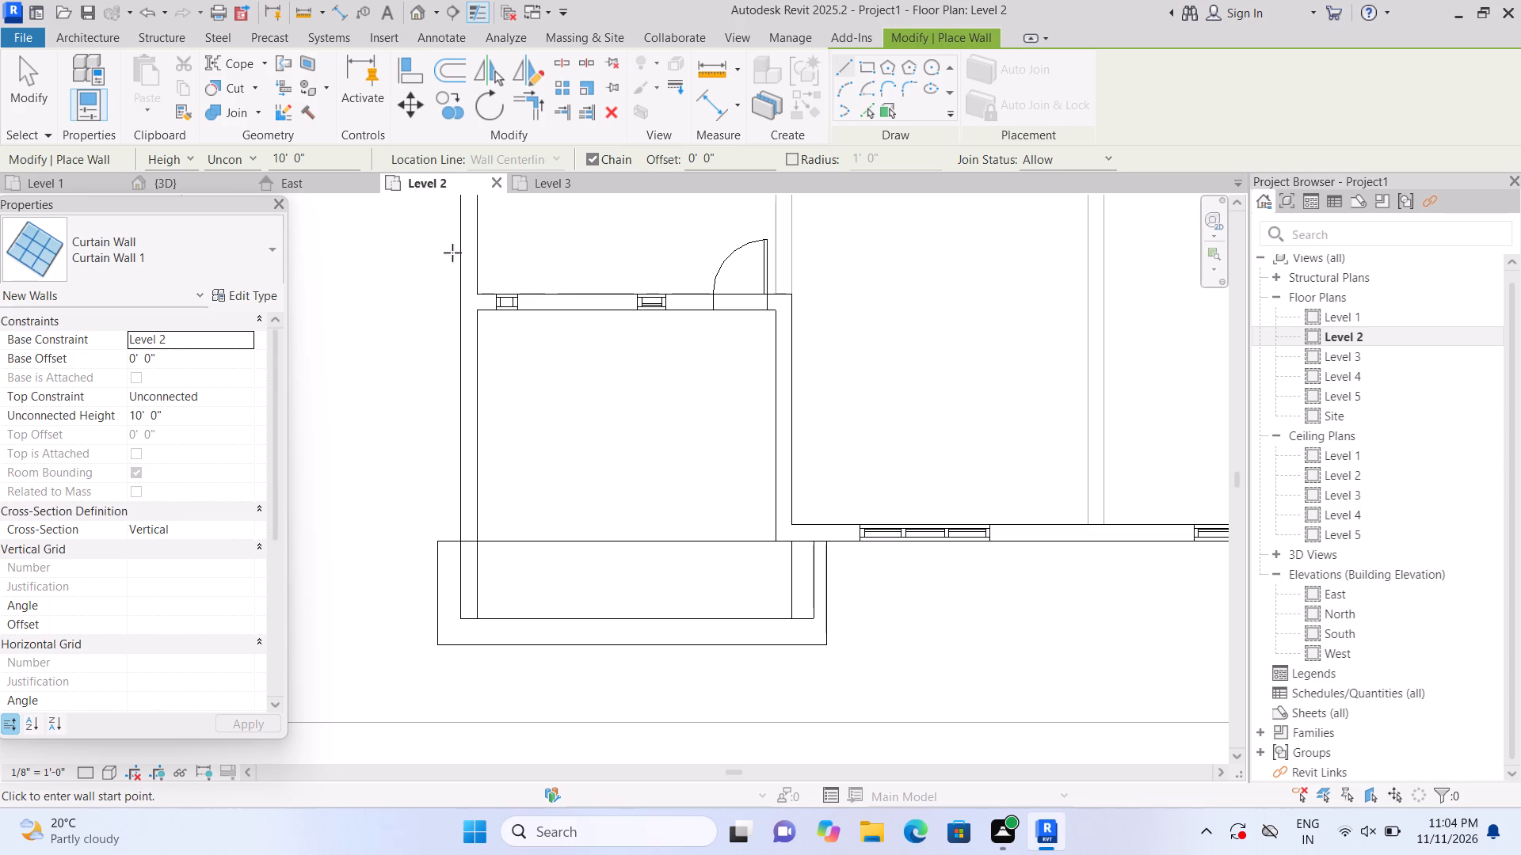
scroll(436, 564, "up", 2)
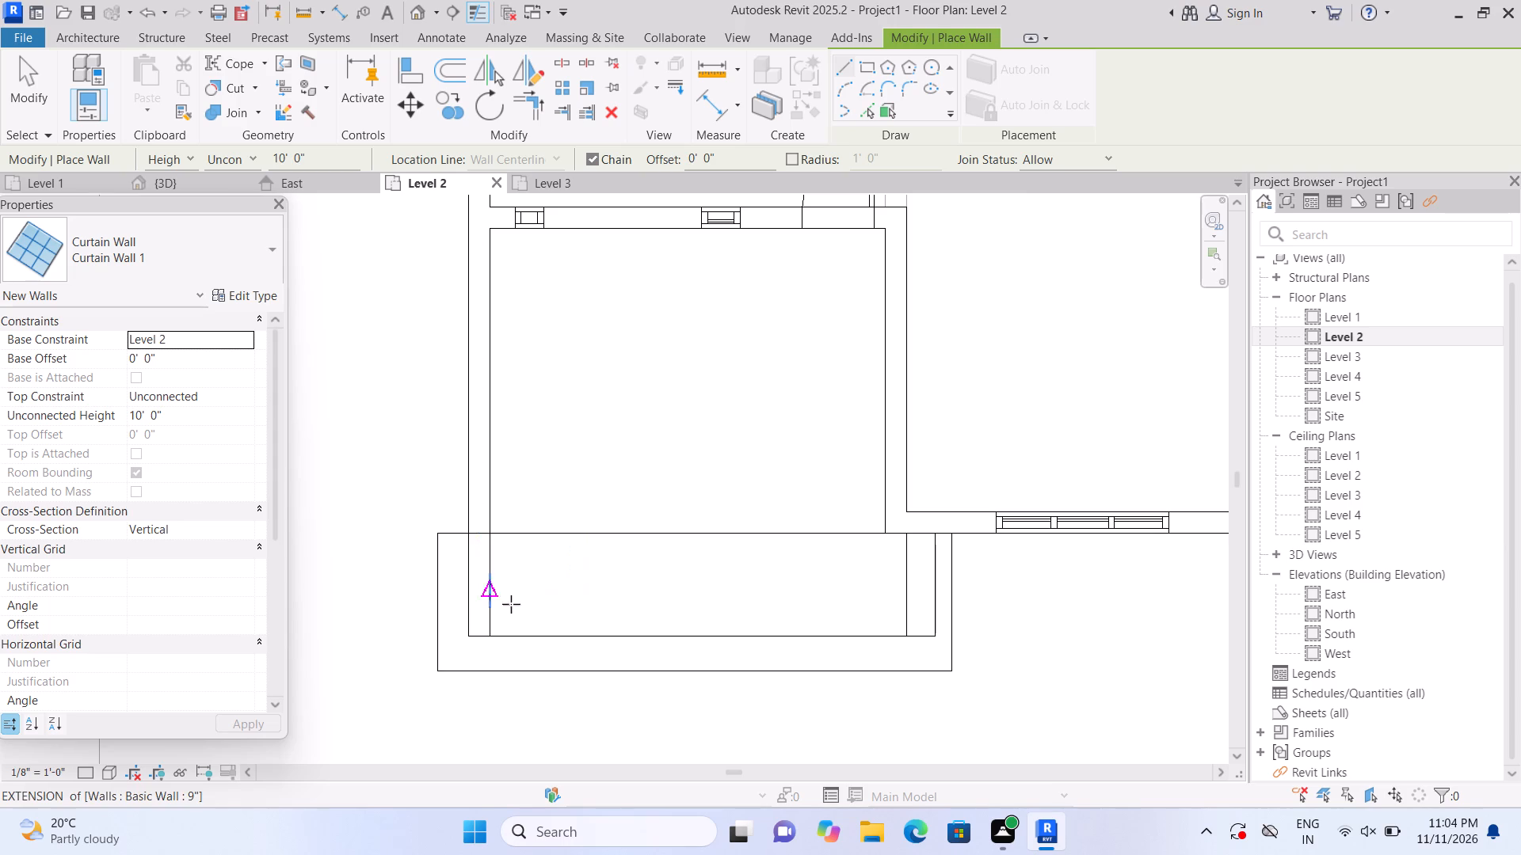
scroll(536, 629, "up", 3)
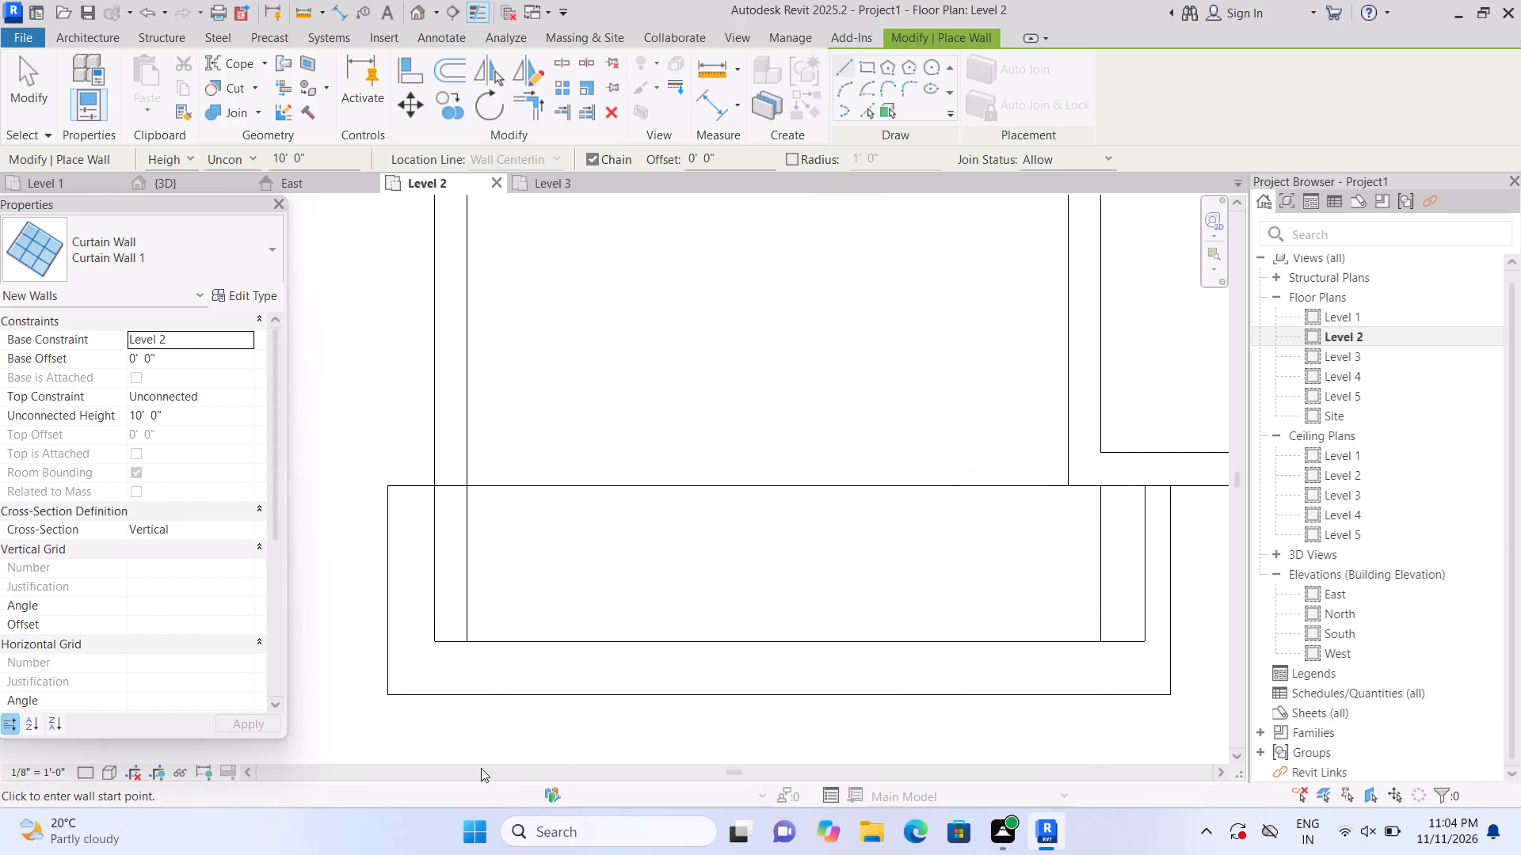
left_click(472, 575)
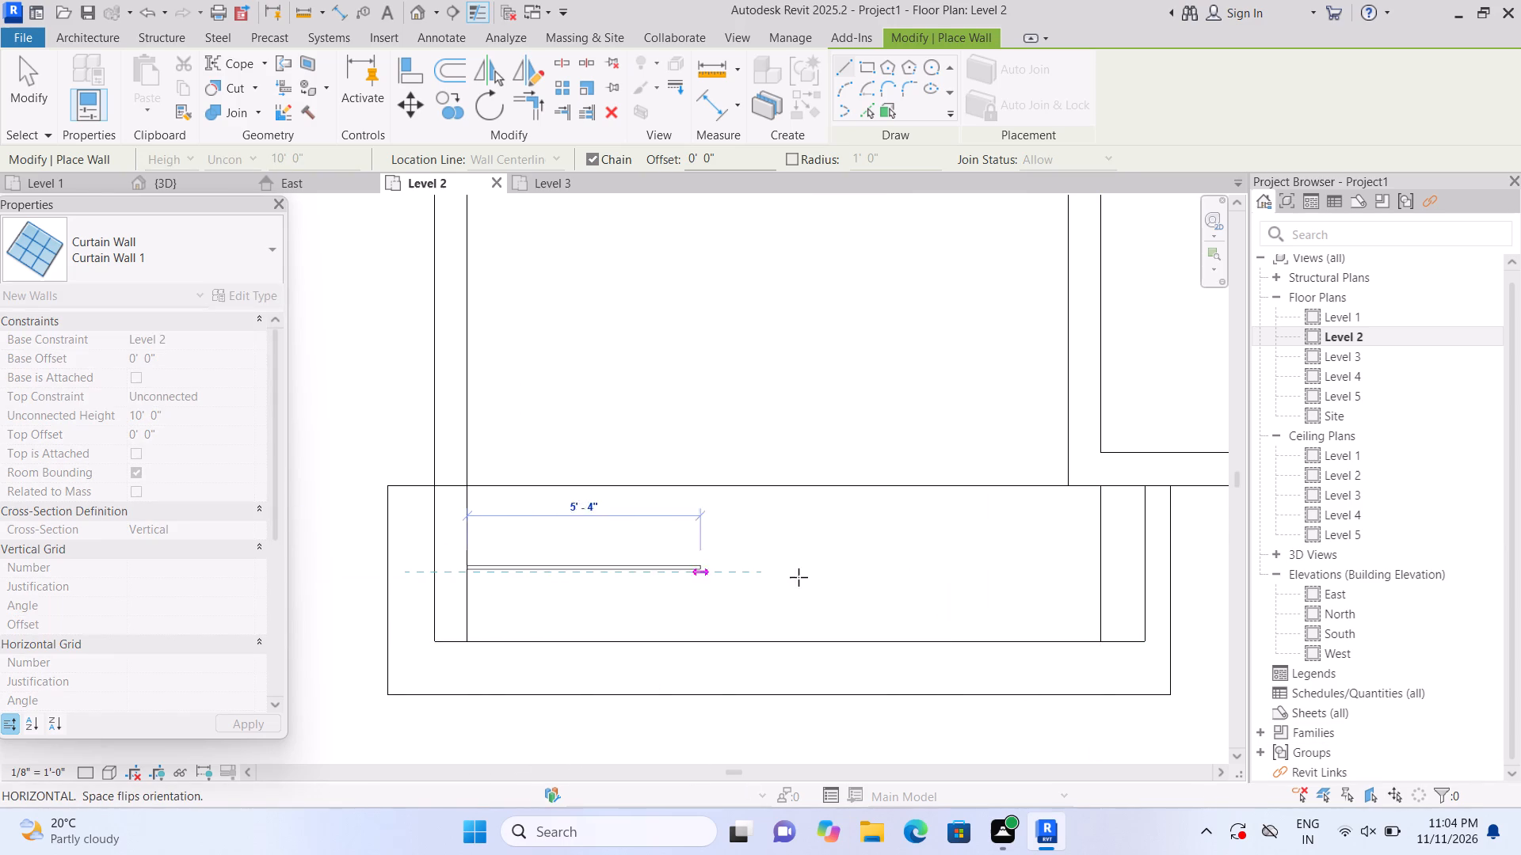
left_click(1099, 574)
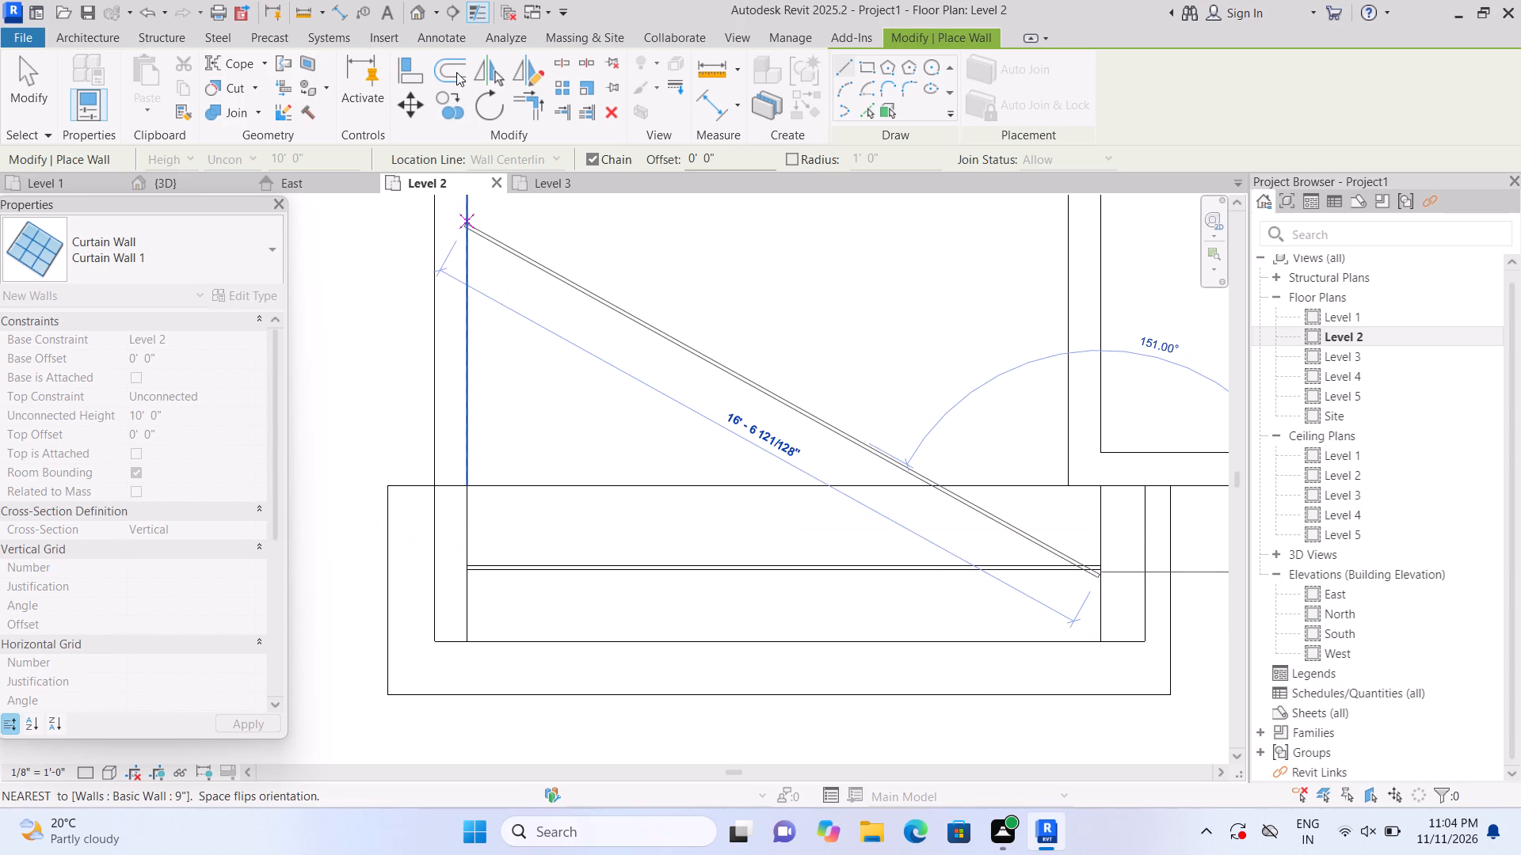
left_click(414, 9)
scroll(603, 435, "up", 1)
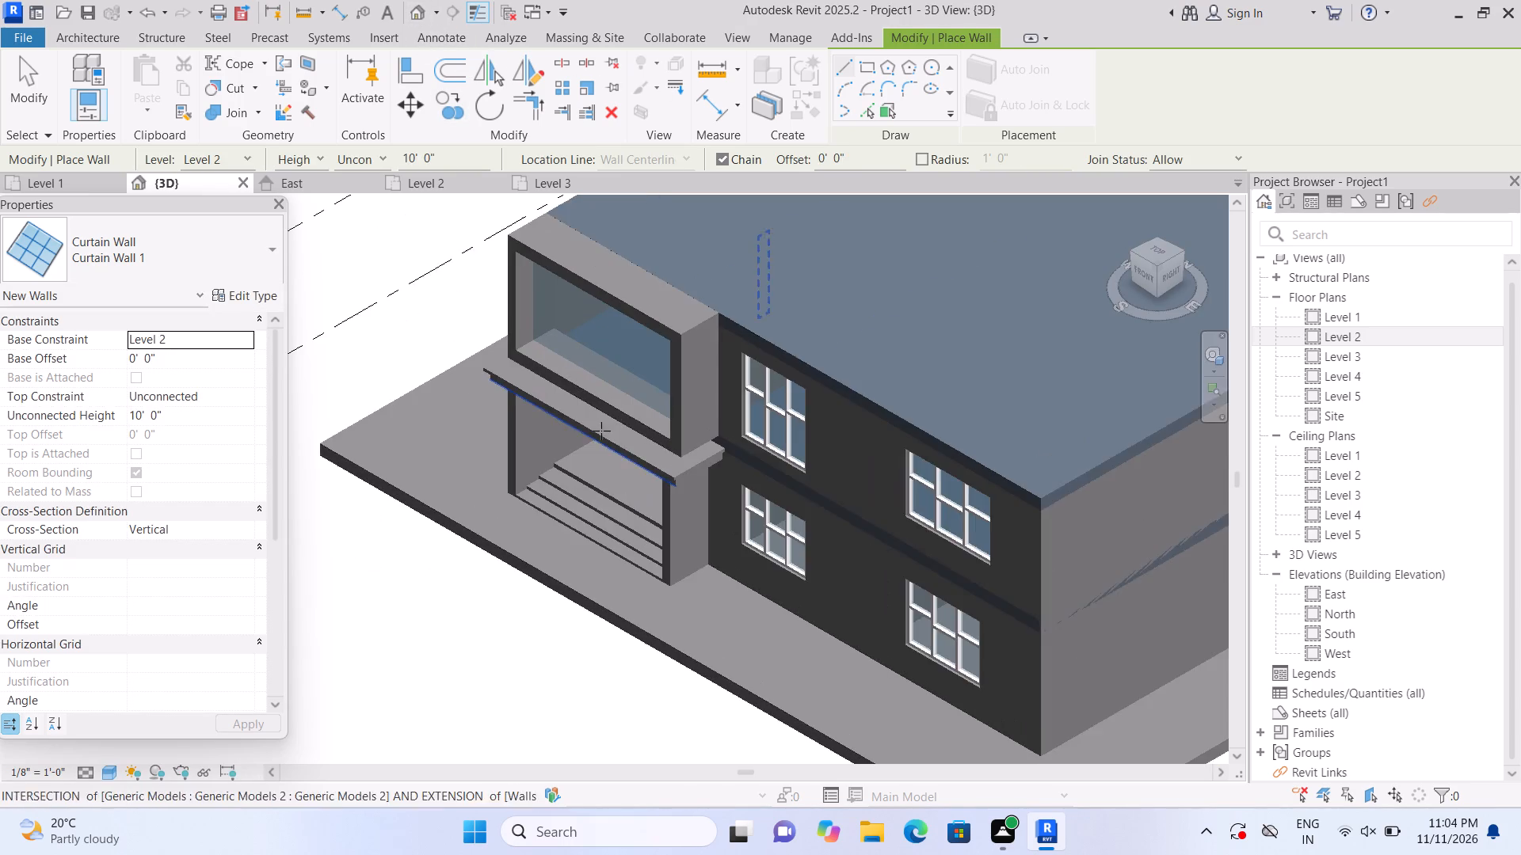
scroll(601, 431, "up", 1)
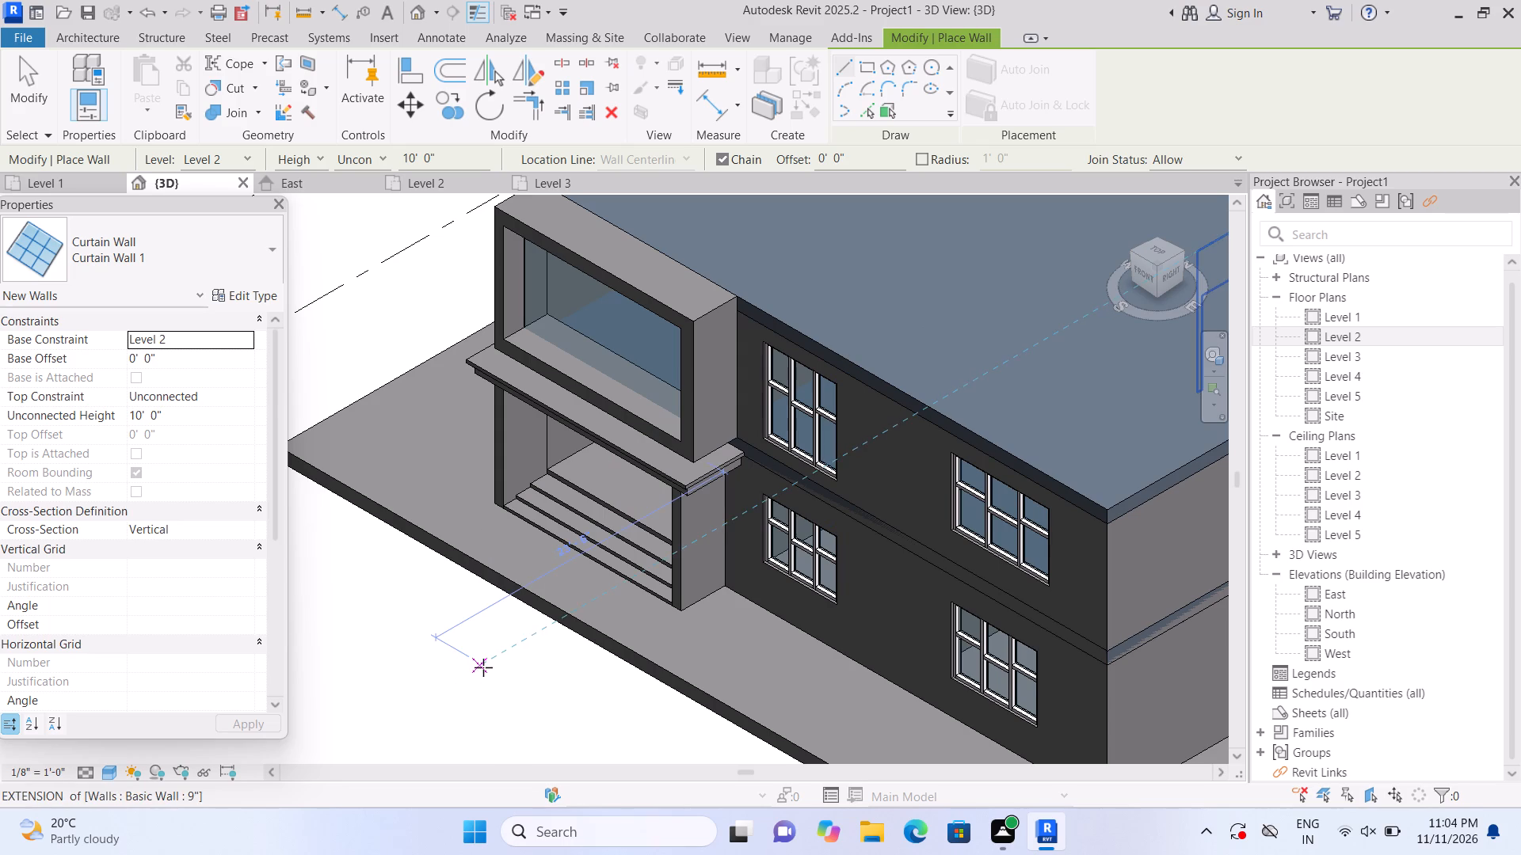
key("Escape")
Raise the curtain wall's base to a base offset of about 0'-4".
middle_click_drag(474, 640, 513, 735)
scroll(633, 500, "up", 2)
scroll(638, 435, "up", 1)
left_click(639, 431)
scroll(635, 473, "up", 4)
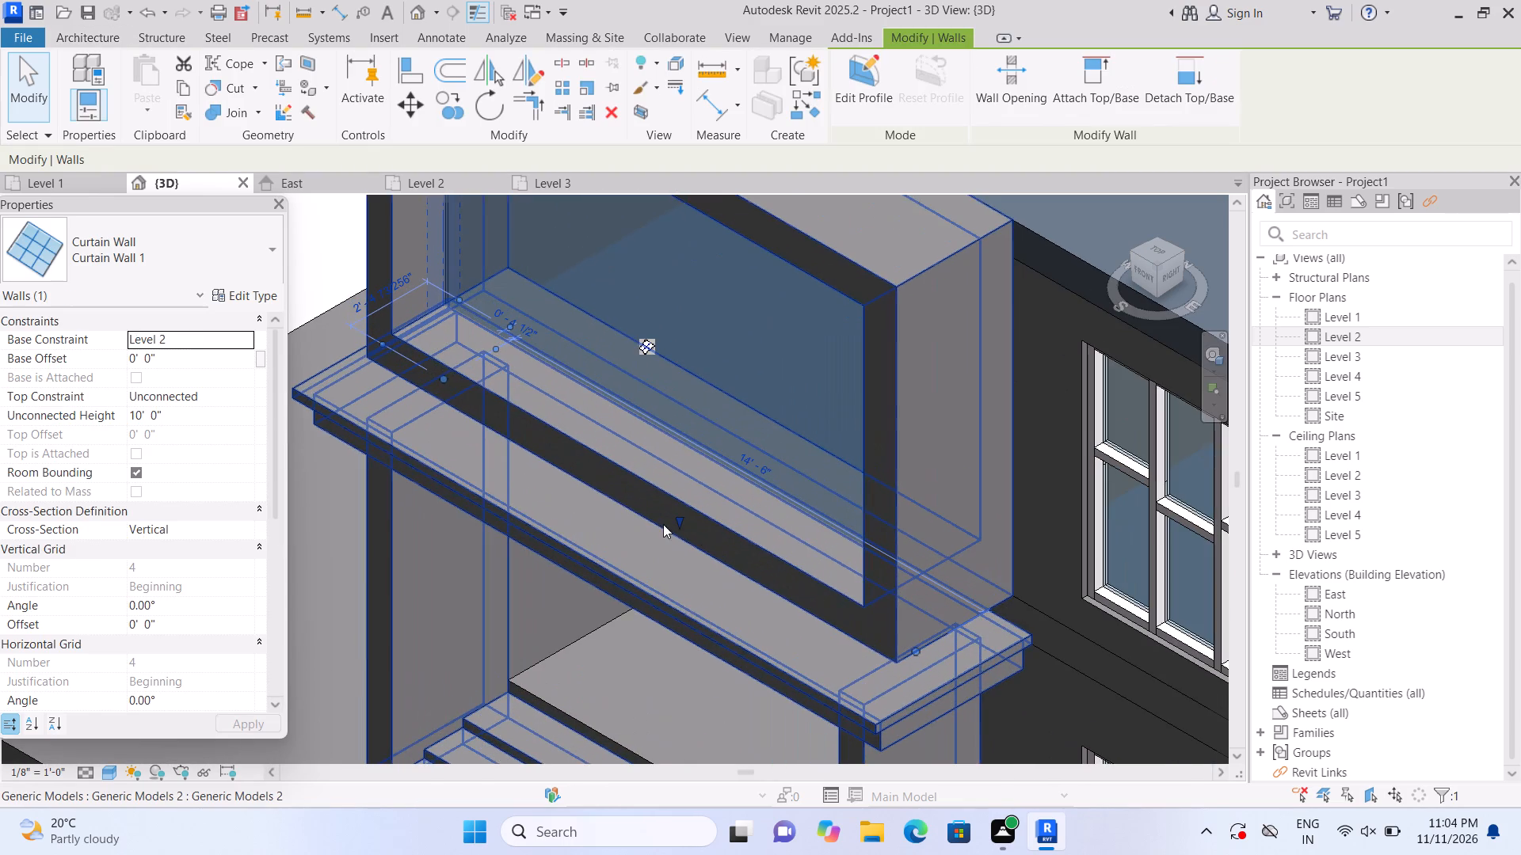
left_click_drag(683, 521, 689, 503)
double_click(689, 503)
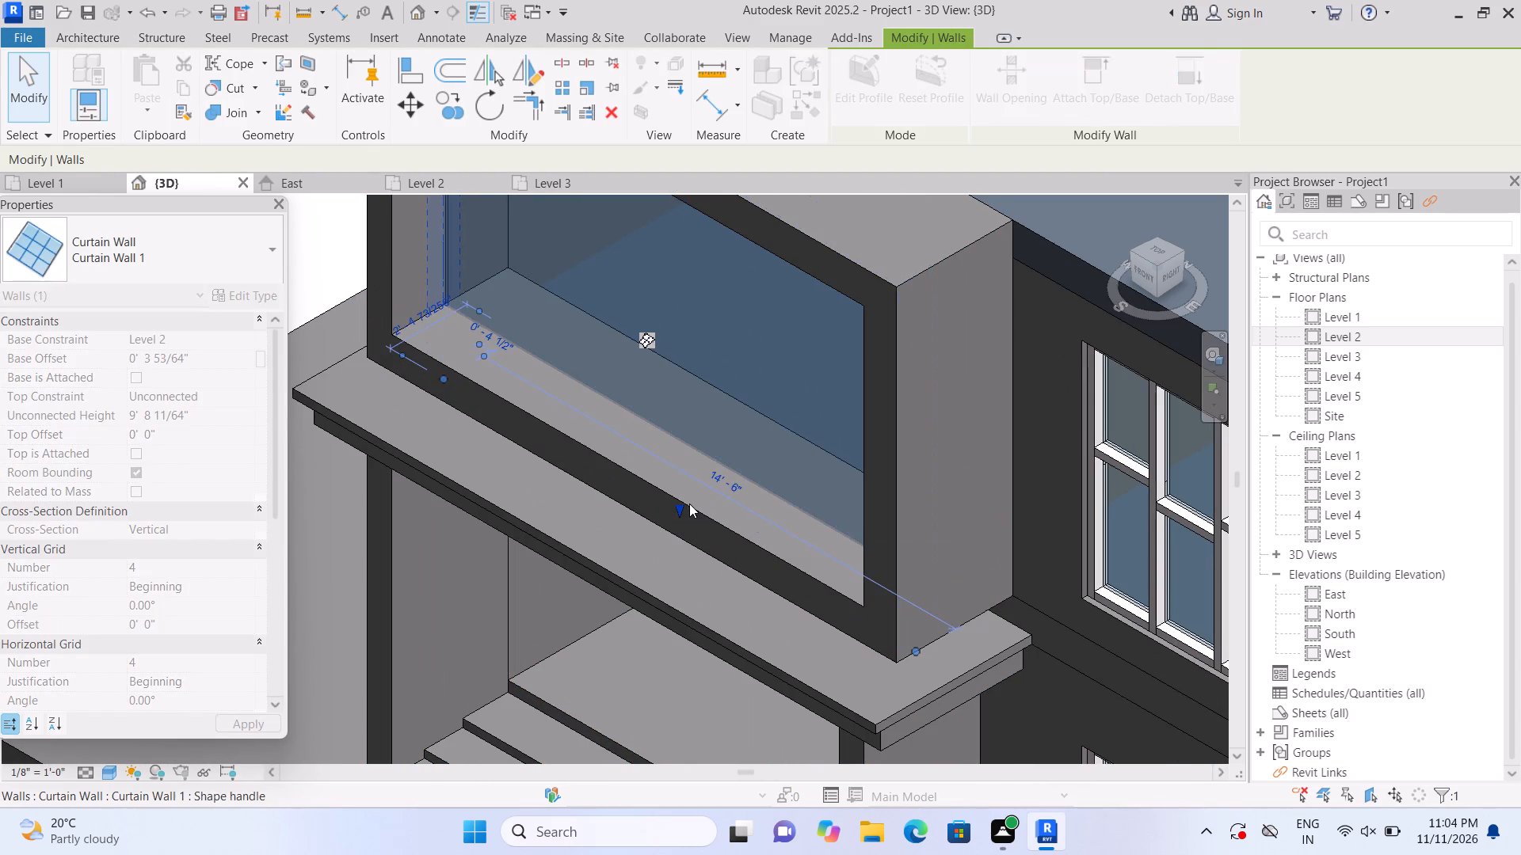
Lower the curtain wall's top to about half its height, forming a low glass railing inside the frame.
scroll(688, 508, "down", 3)
scroll(722, 260, "up", 1)
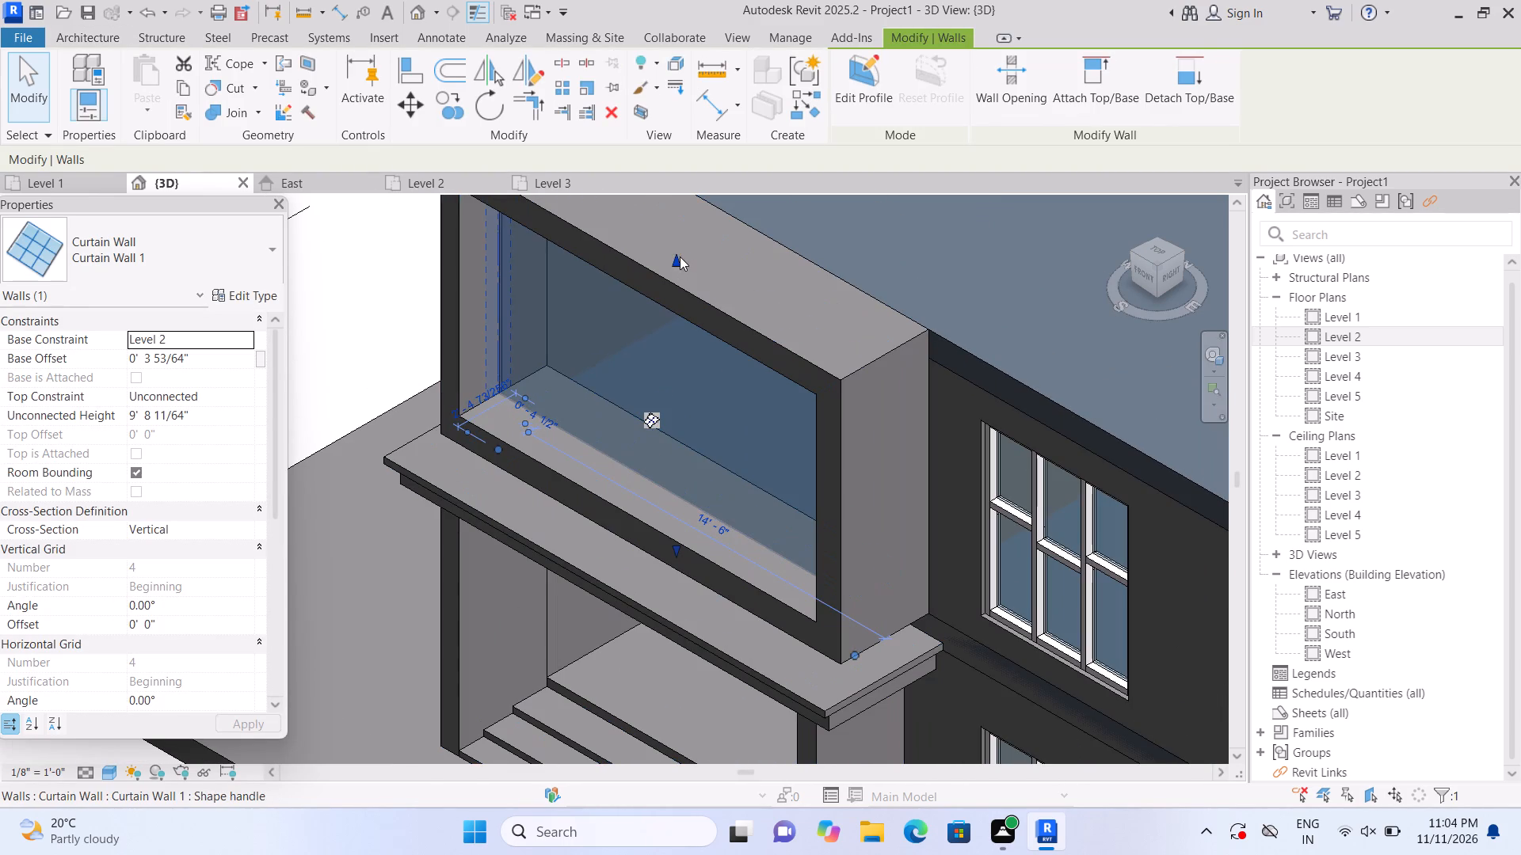
left_click_drag(675, 258, 688, 427)
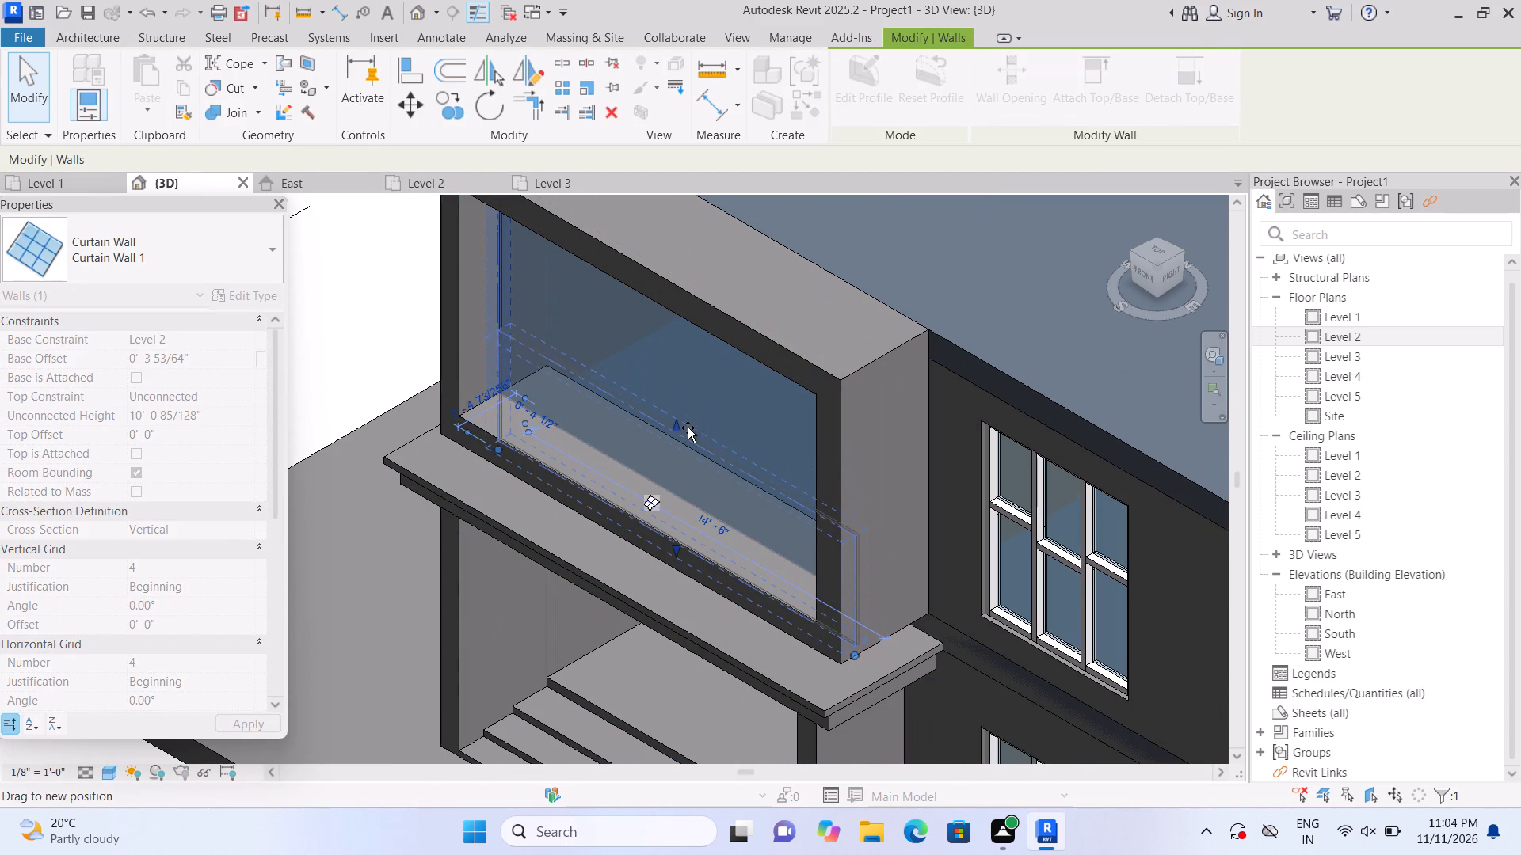
left_click_drag(688, 427, 688, 405)
left_click(421, 320)
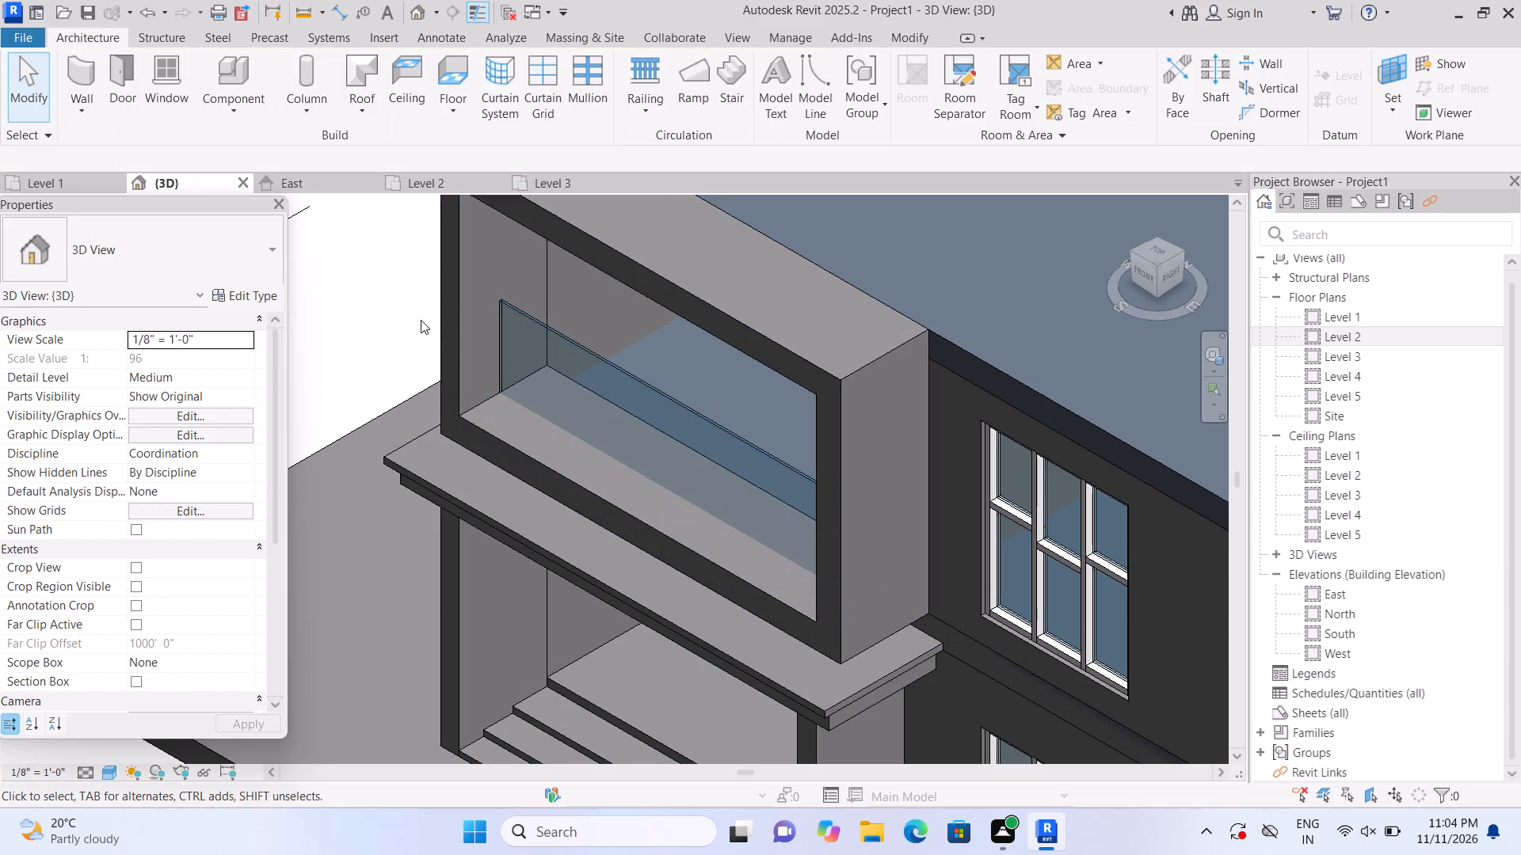
Place 2.5" x 5" rectangular mullions along the glass railing's top edge and its far vertical end.
left_click(573, 93)
scroll(673, 393, "up", 3)
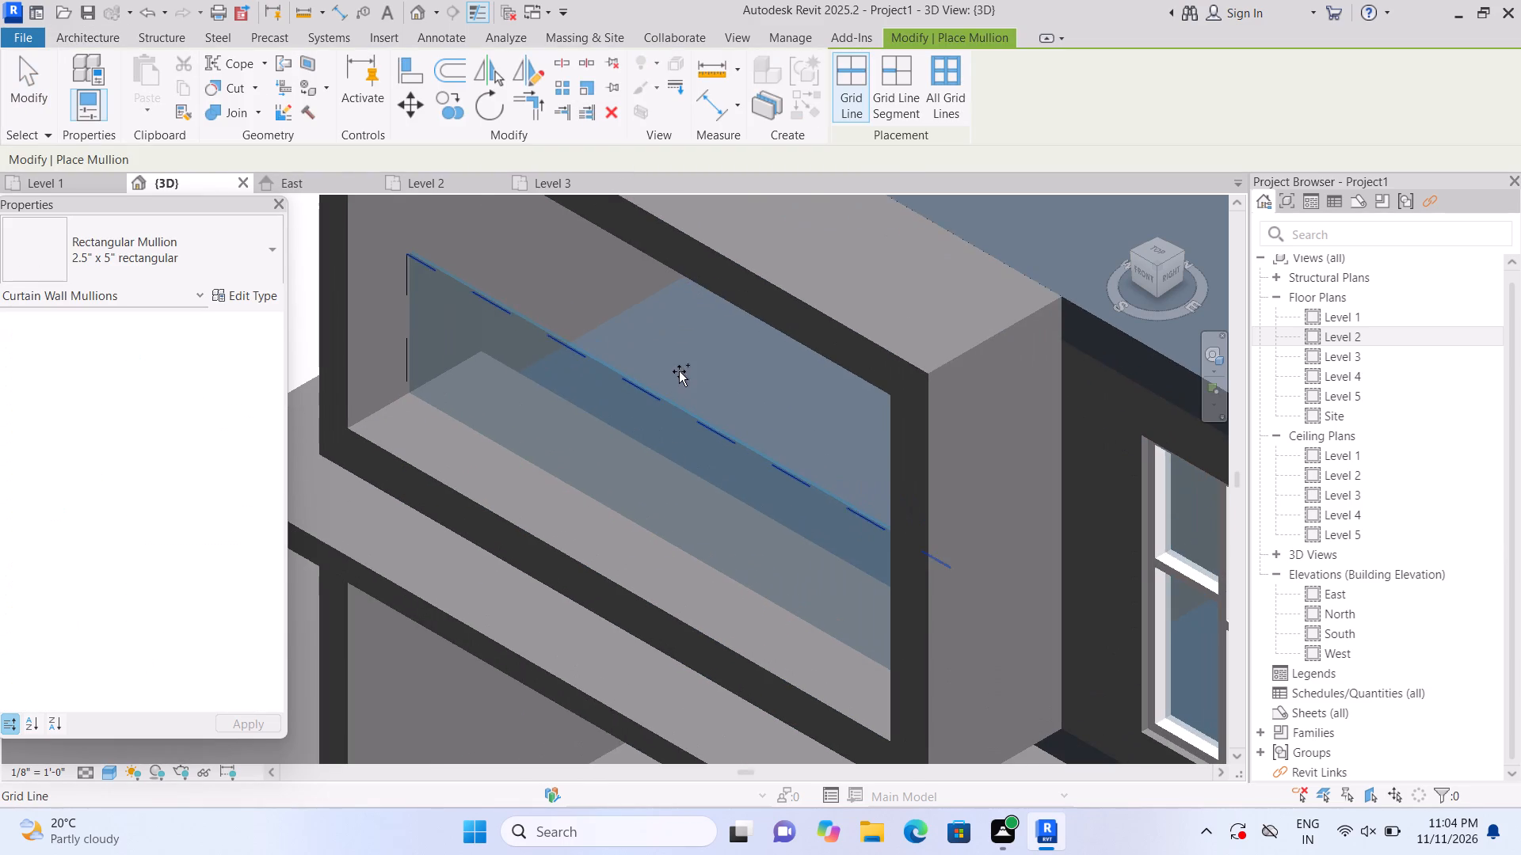
left_click(674, 391)
left_click(429, 336)
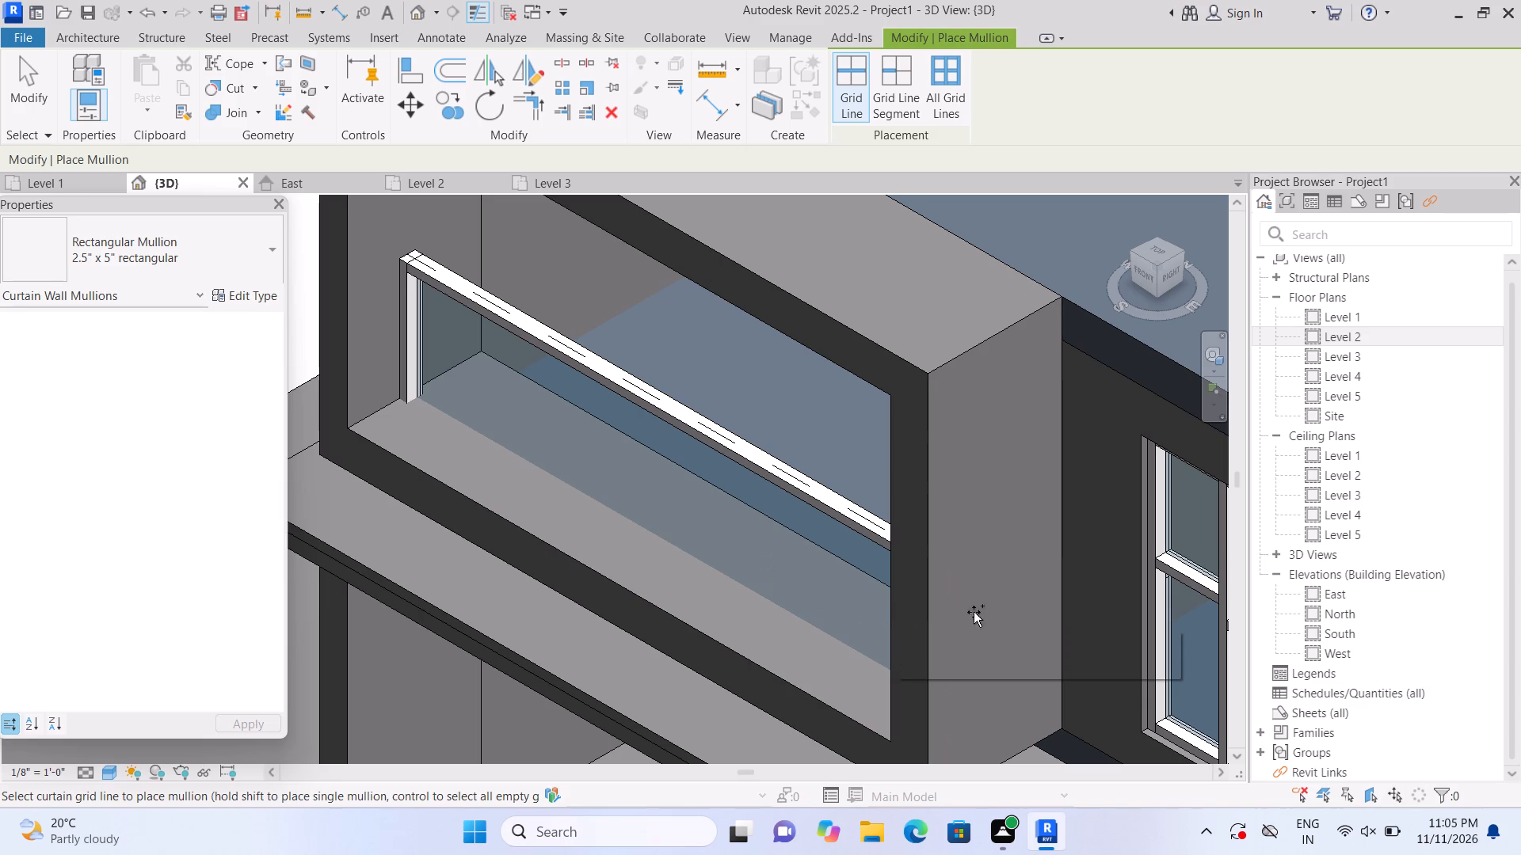
Place a 2.5" x 5" rectangular mullion on the glass railing's window-side vertical end.
scroll(864, 609, "down", 2)
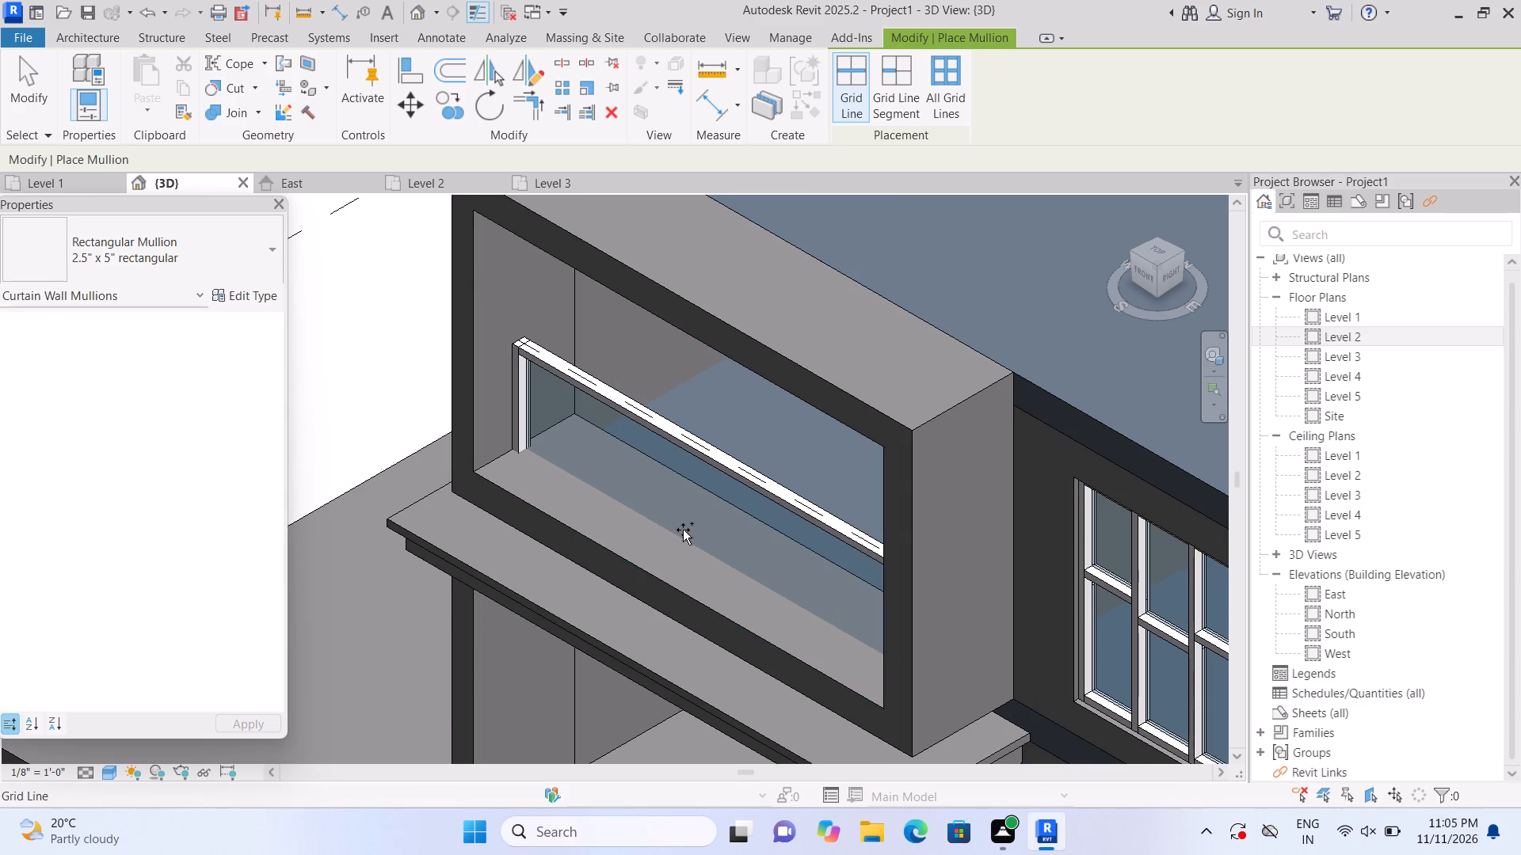
middle_click_drag(683, 530, 844, 560, "shift")
scroll(823, 539, "down", 11)
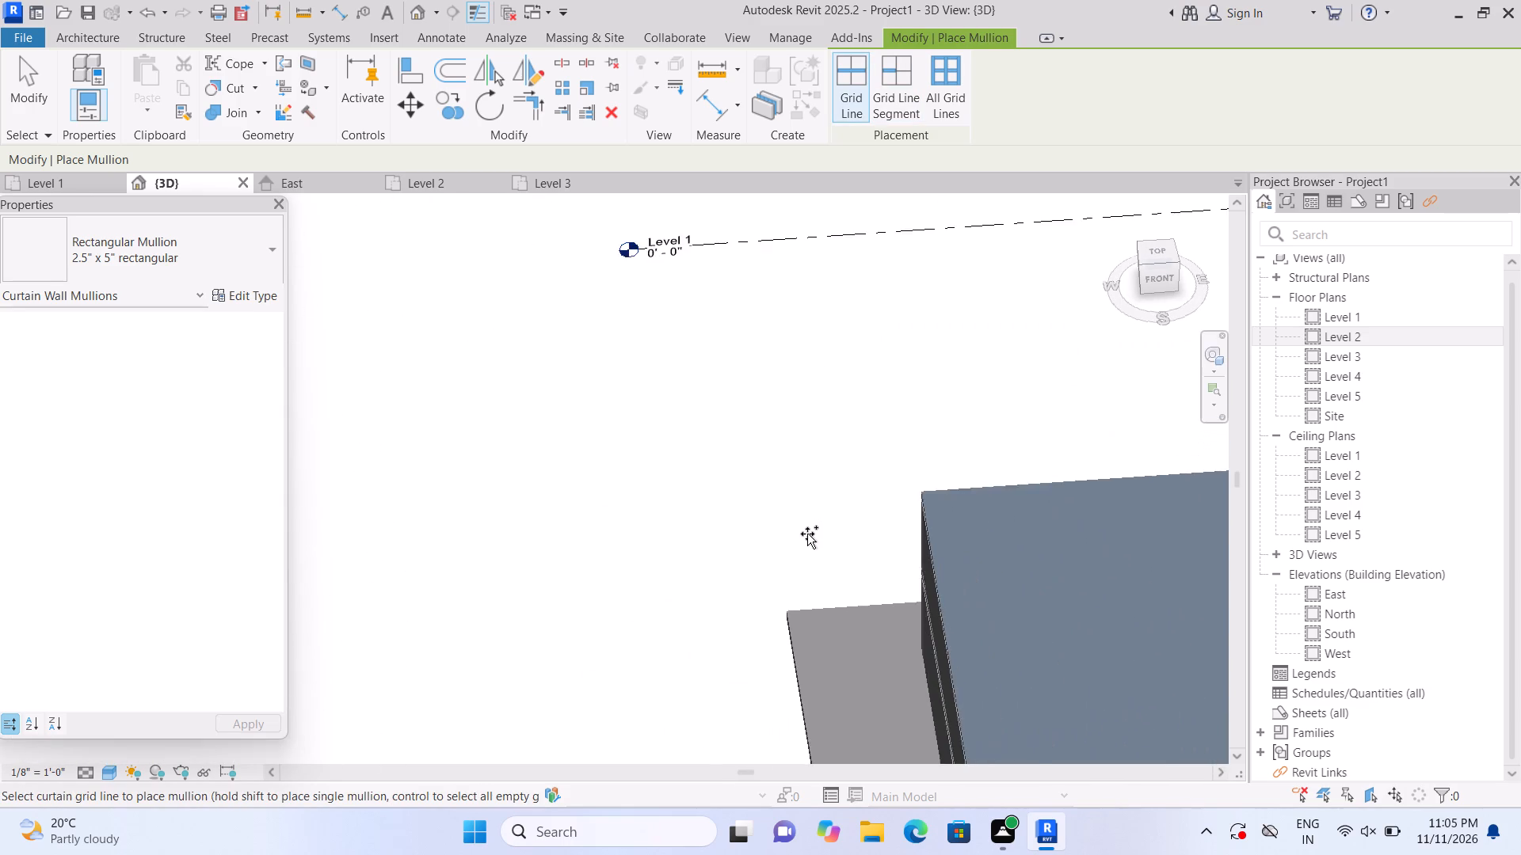
scroll(807, 534, "down", 6)
middle_click_drag(678, 629, 901, 655, "shift")
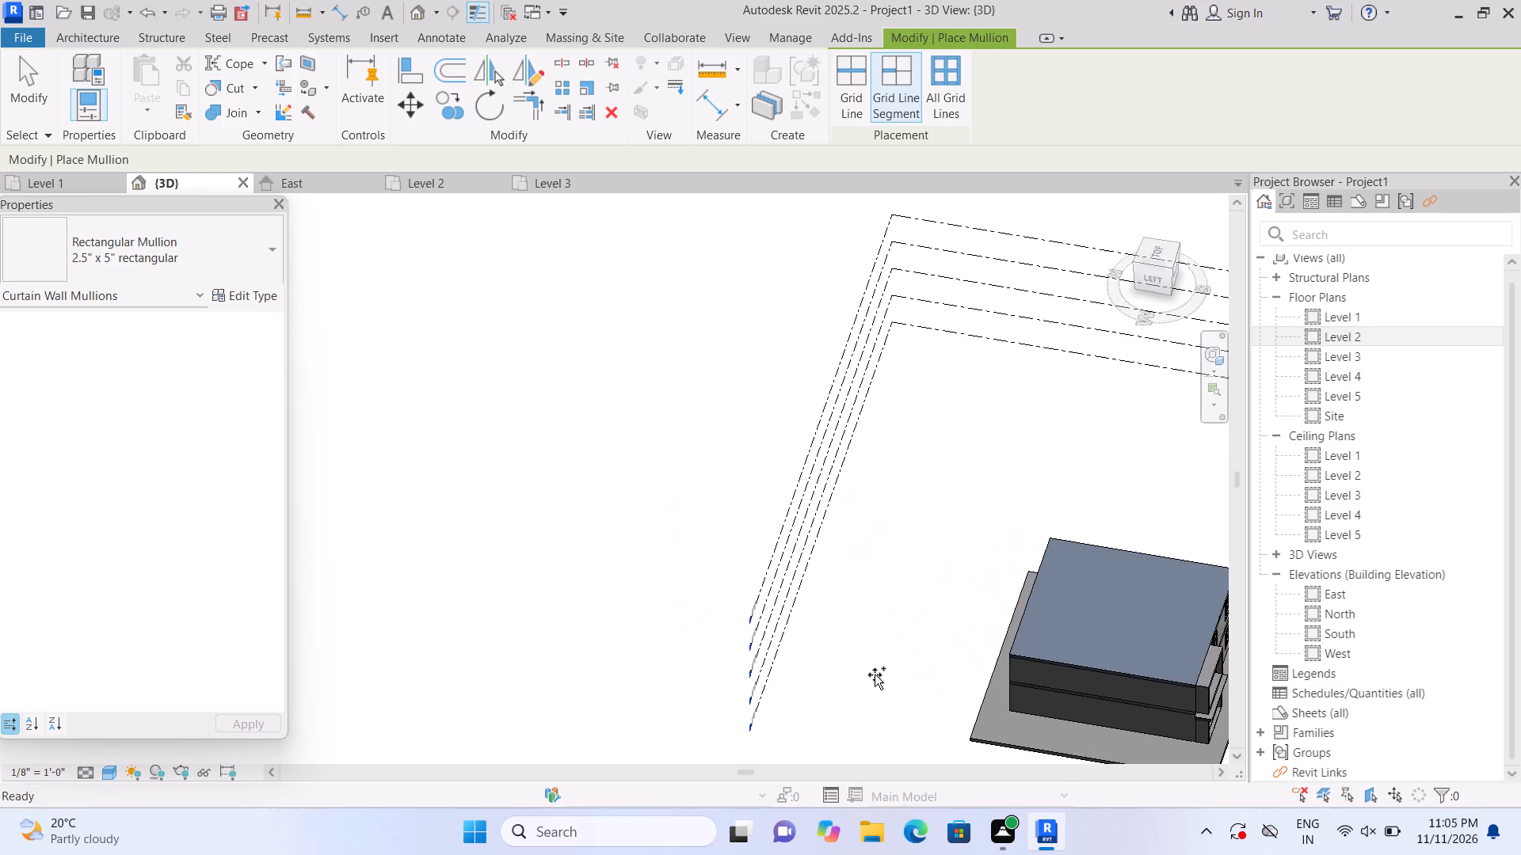
scroll(871, 673, "up", 1)
middle_click_drag(865, 671, 551, 570)
scroll(551, 571, "up", 1)
middle_click_drag(575, 598, 516, 581, "shift")
middle_click_drag(512, 579, 505, 576, "shift")
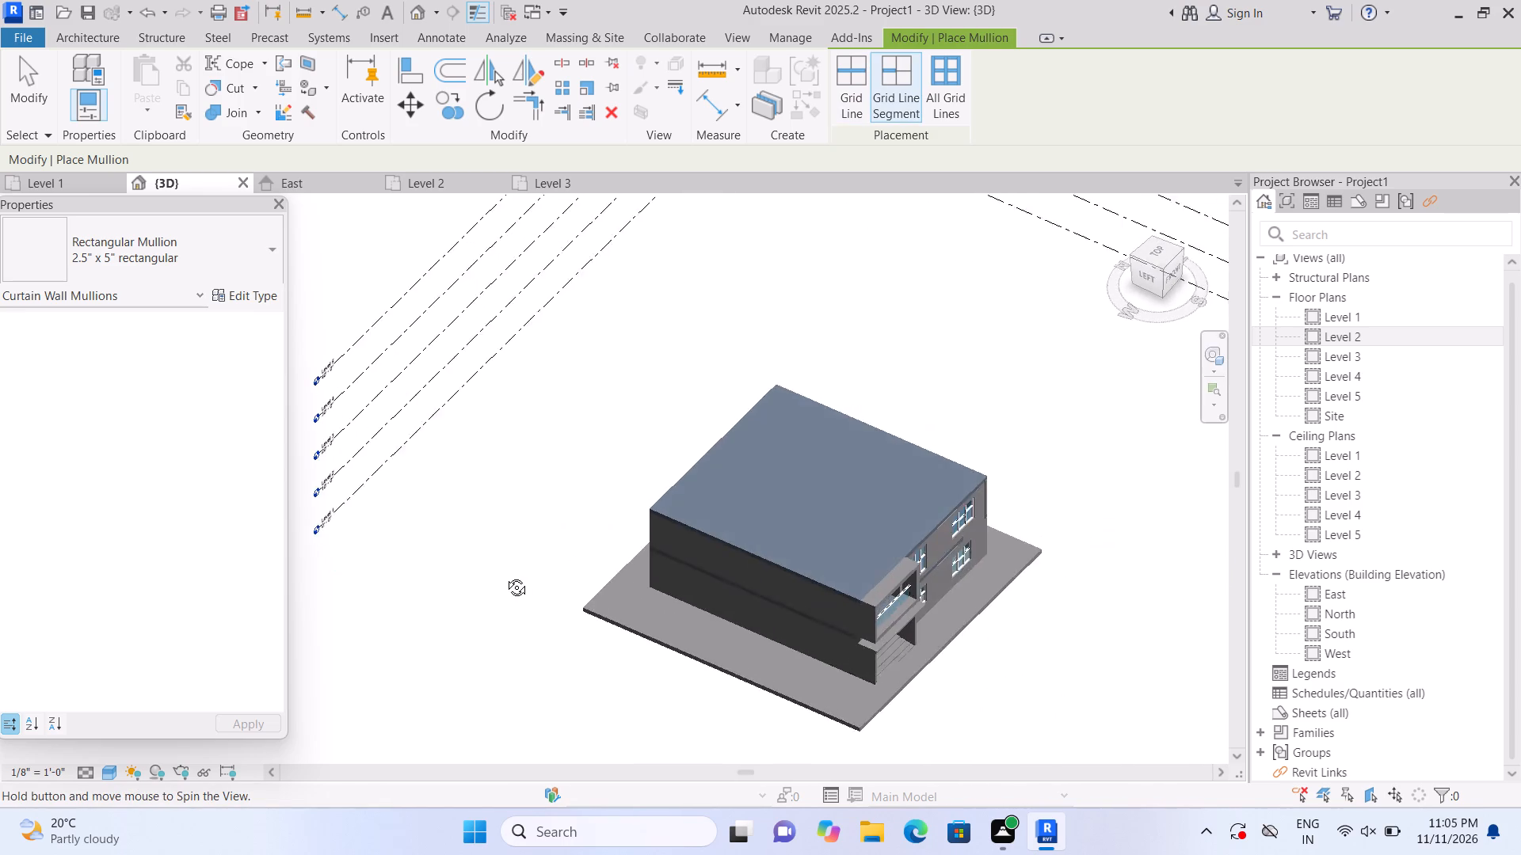
middle_click_drag(505, 576, 494, 574, "shift")
middle_click_drag(498, 598, 493, 494, "shift")
middle_click(493, 494, "shift")
scroll(493, 494, "up", 1, "shift")
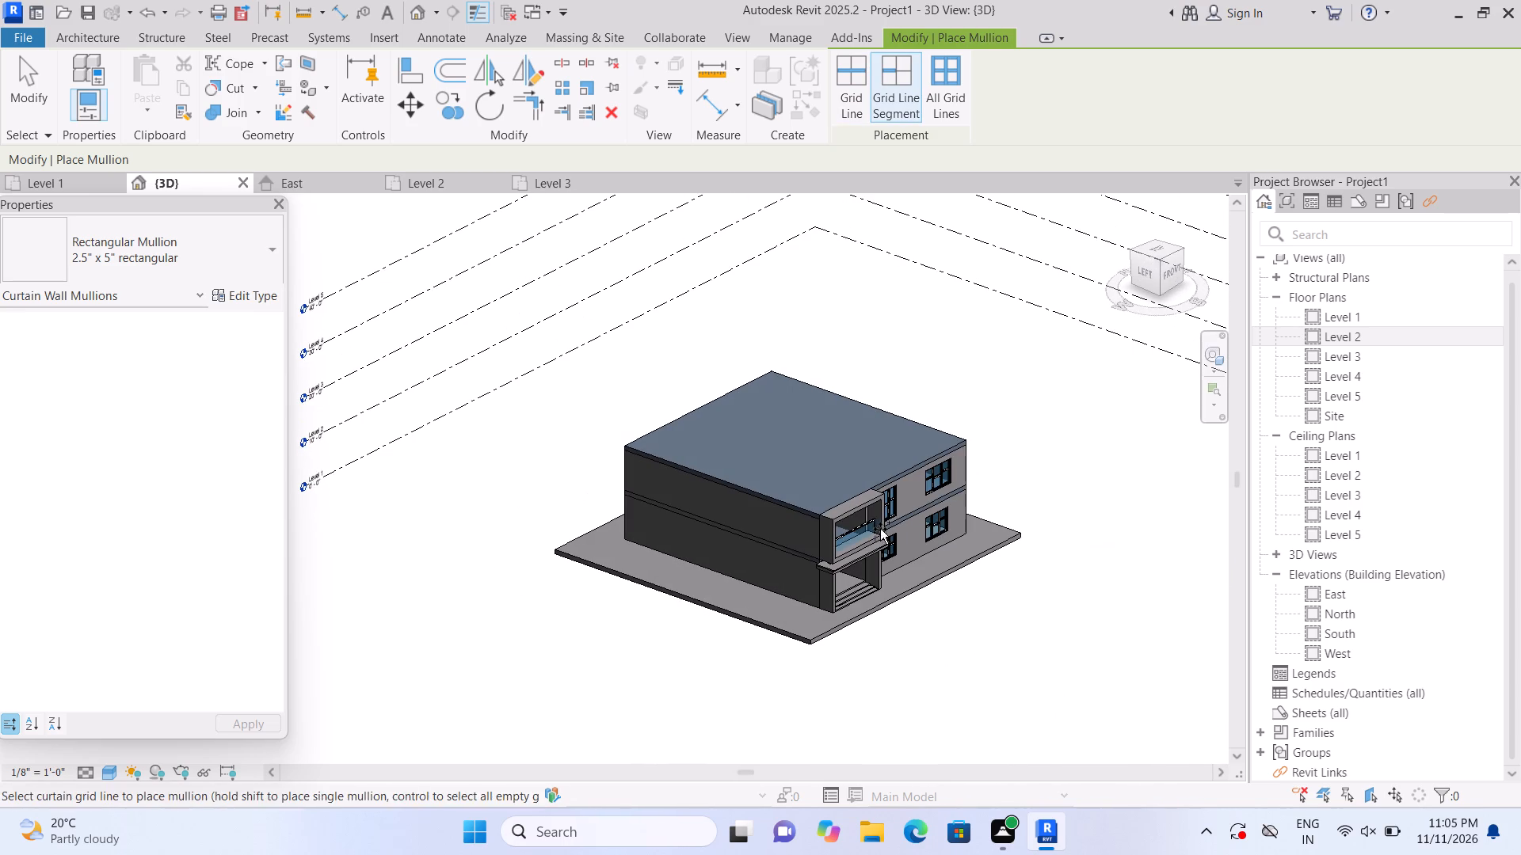
scroll(929, 551, "up", 6, "shift")
scroll(814, 593, "up", 7)
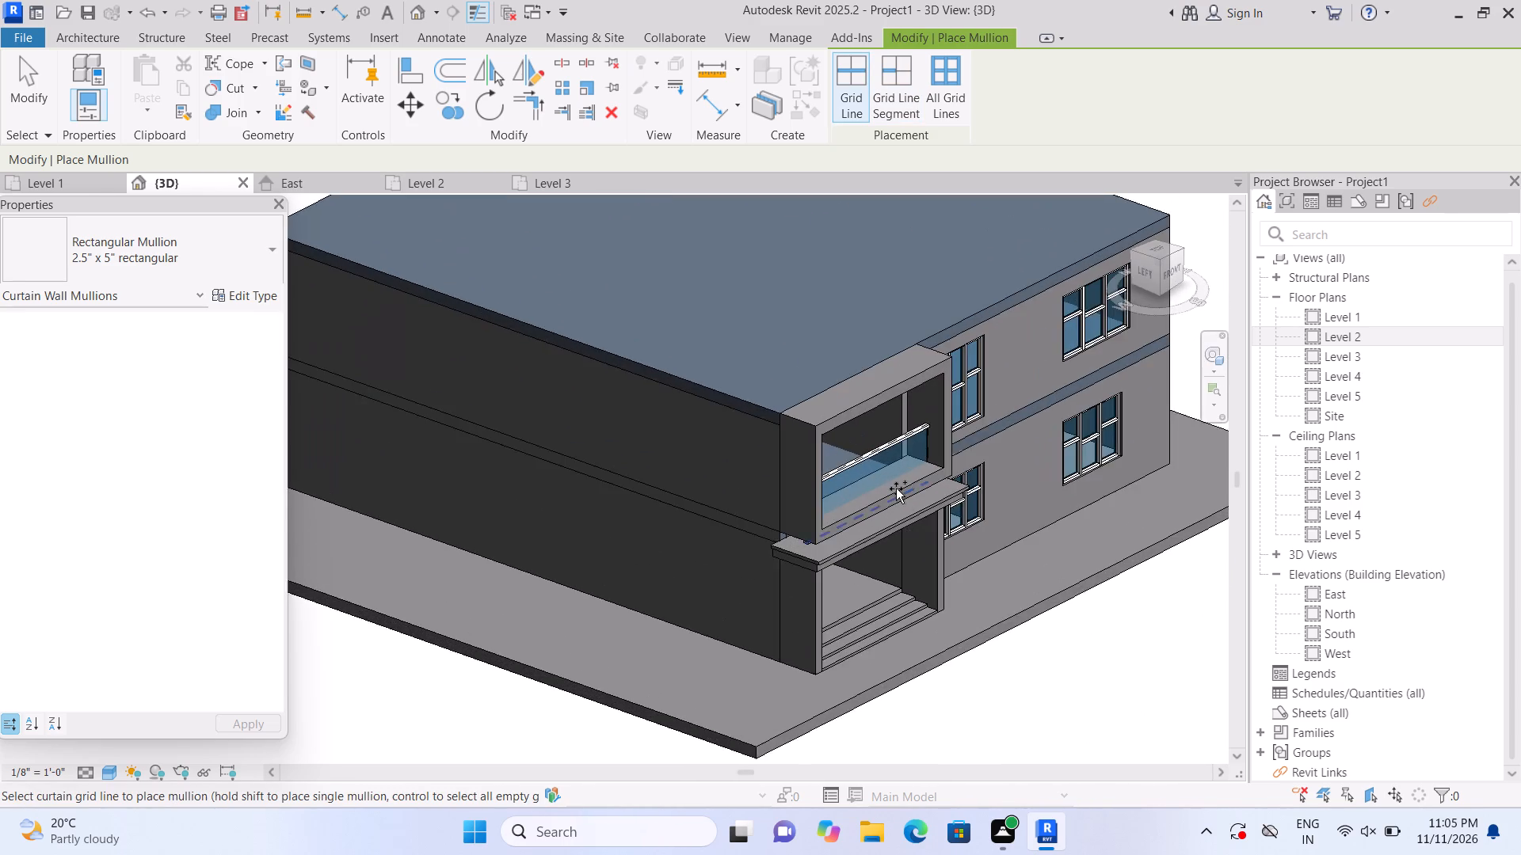
scroll(896, 488, "up", 4)
scroll(932, 414, "up", 3)
left_click(947, 391)
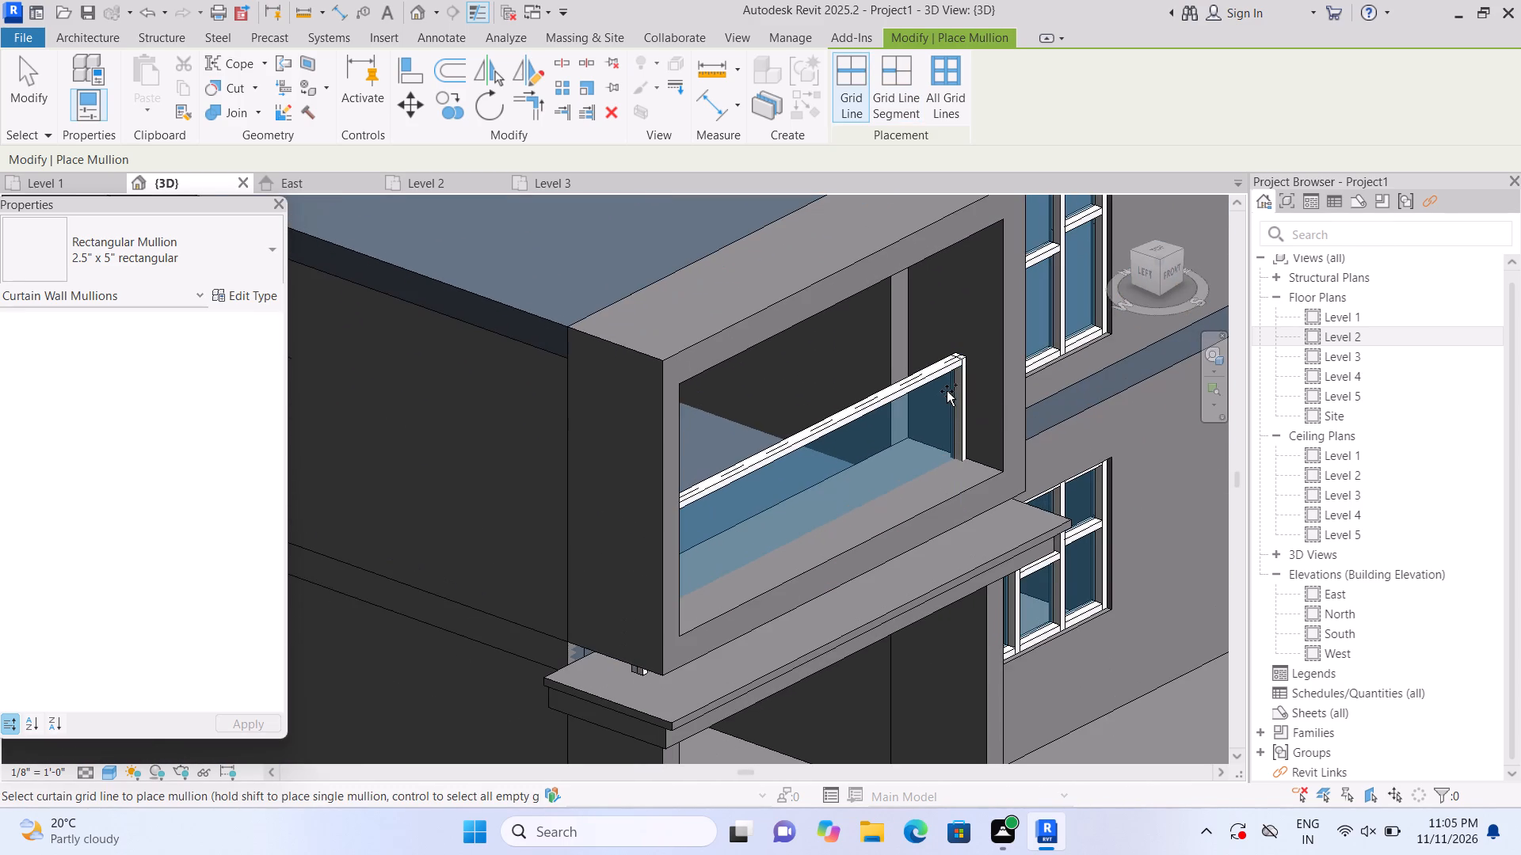
scroll(947, 391, "down", 8)
key("Escape")
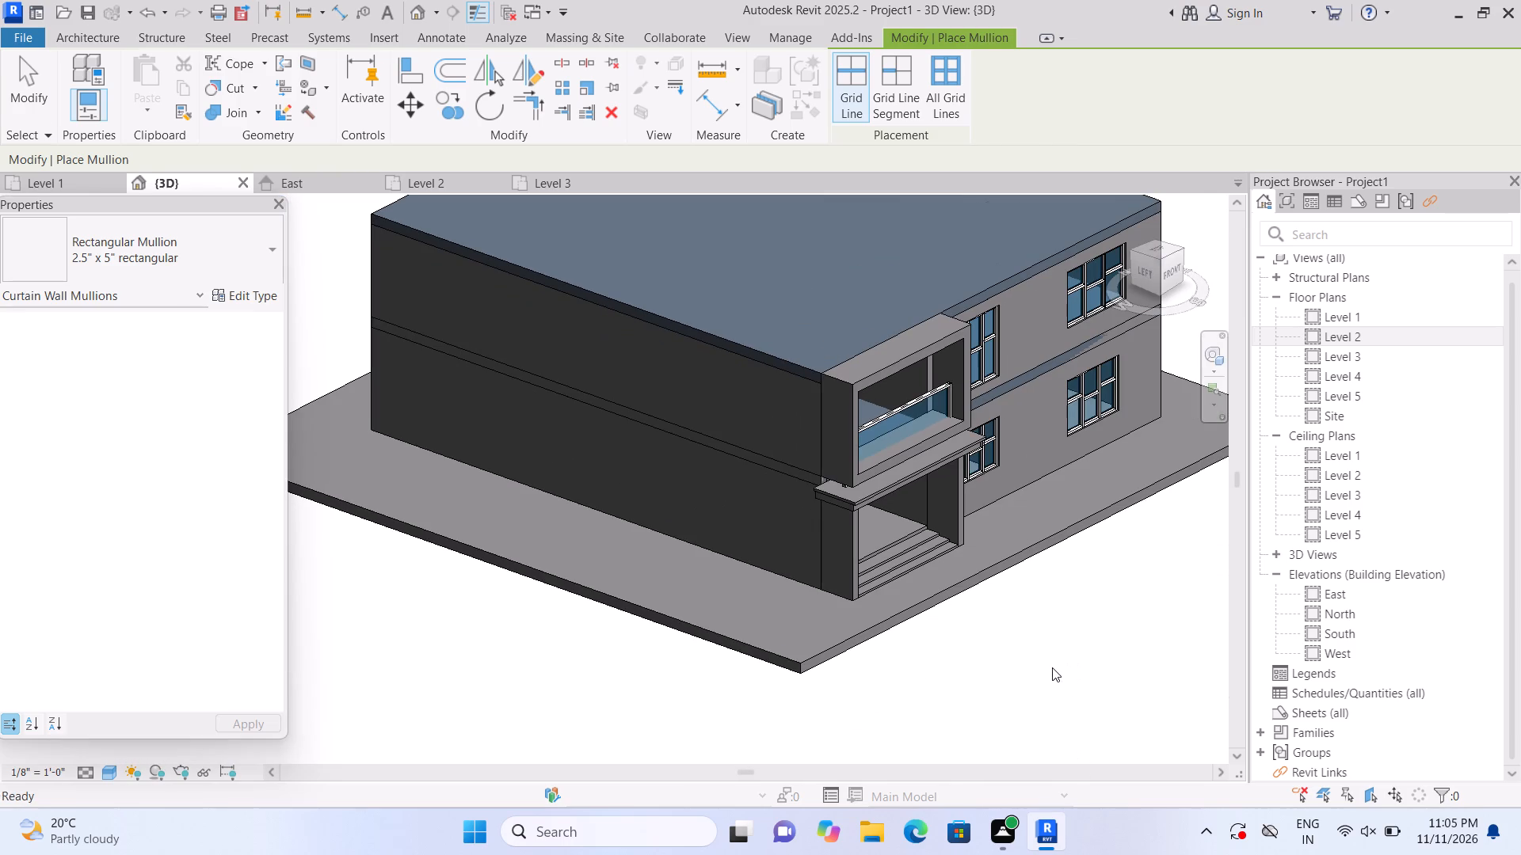
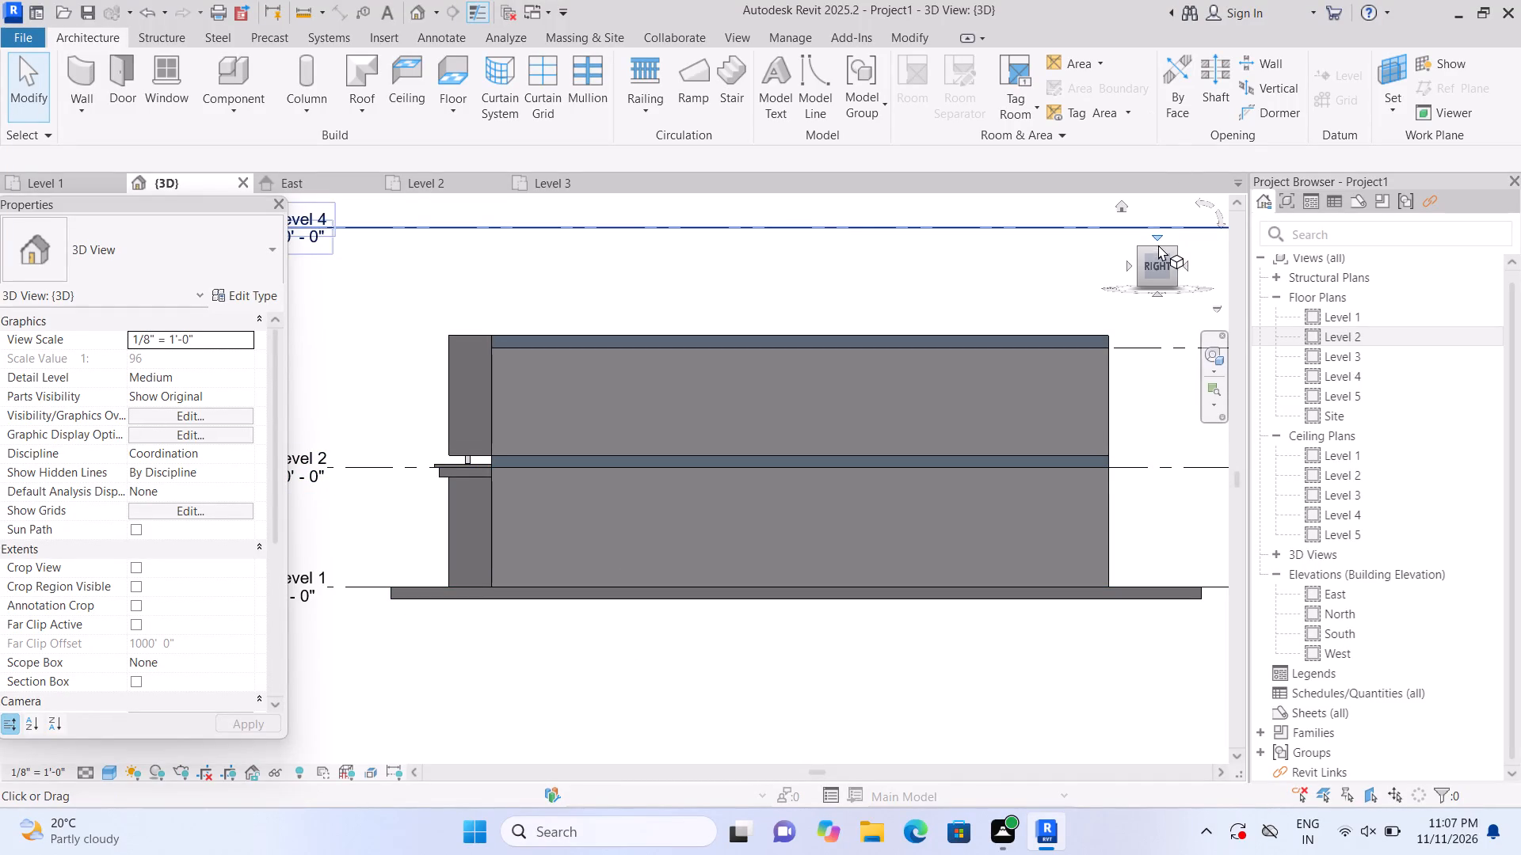
Start a new in-place component in the Generic Models category, working from the building's front view, and accept its default name.
left_click(1184, 260)
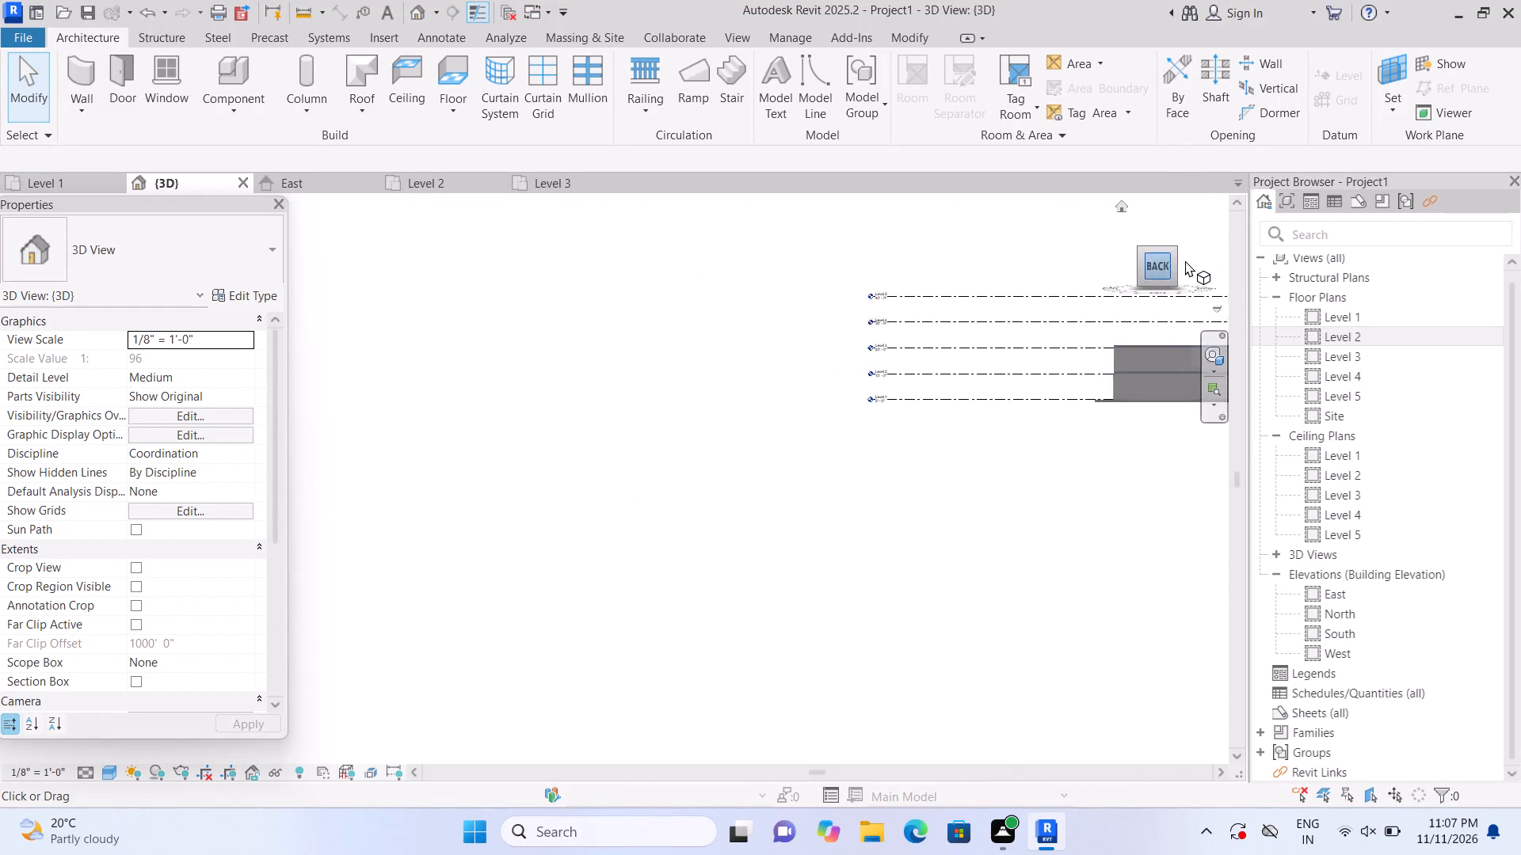
double_click(1185, 261)
double_click(1185, 261)
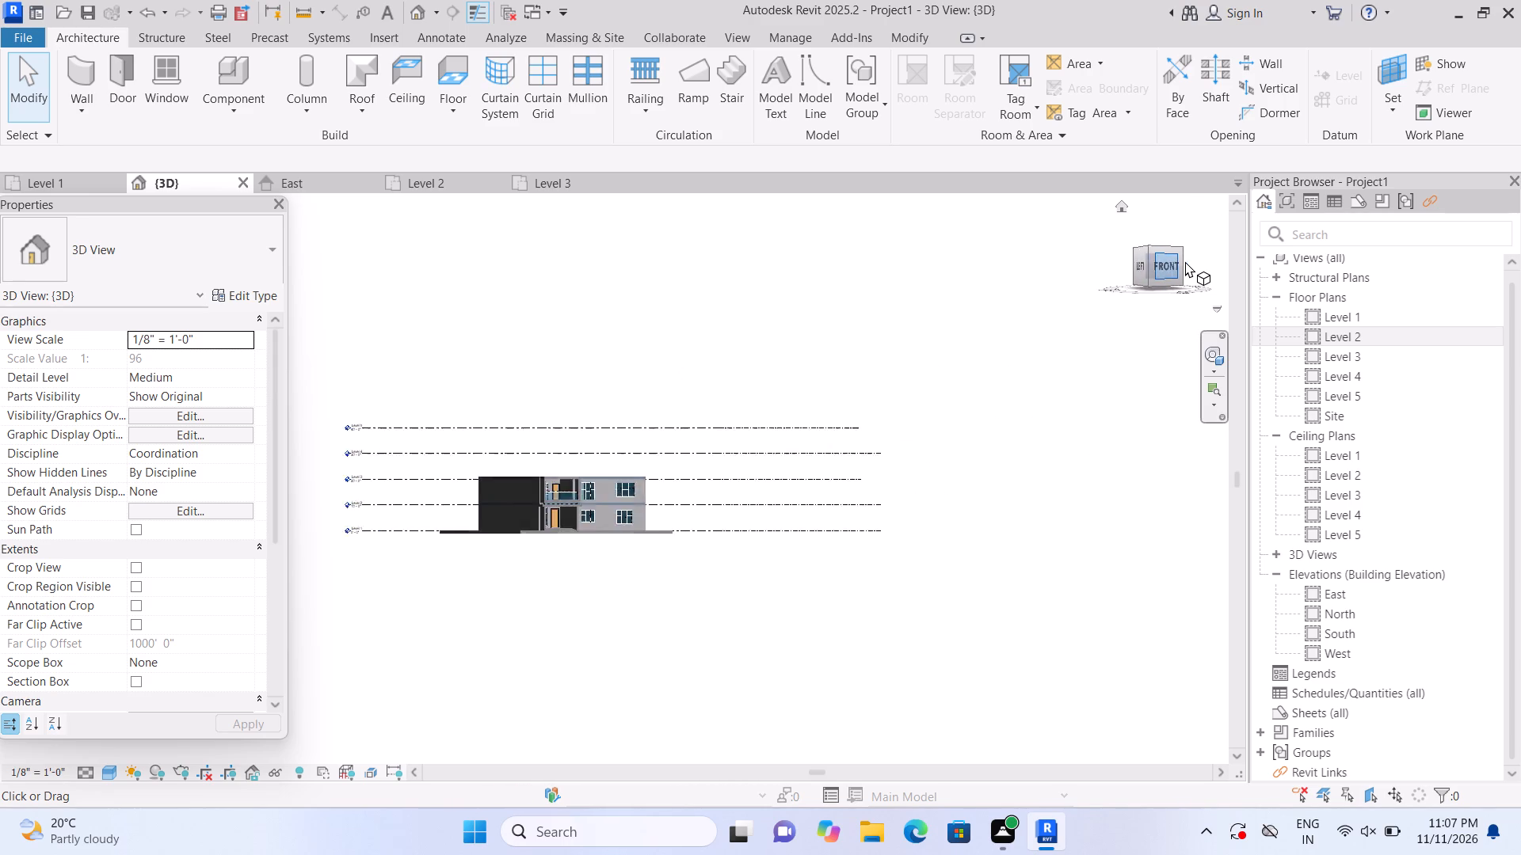
scroll(490, 551, "up", 7)
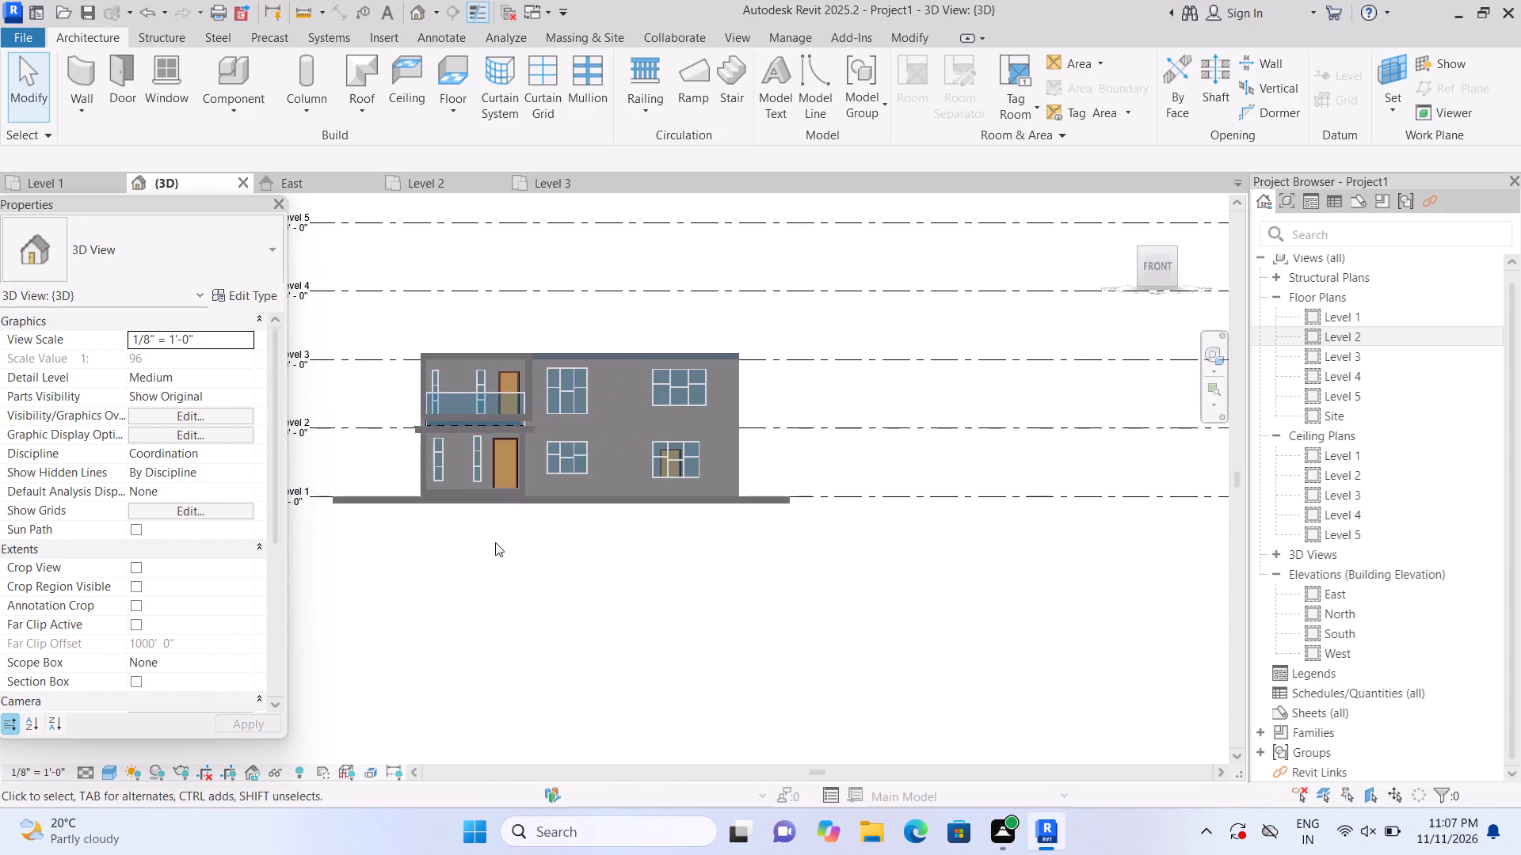
middle_click_drag(502, 549, 564, 659)
scroll(564, 659, "up", 3)
scroll(789, 615, "up", 2)
scroll(810, 491, "up", 1)
middle_click_drag(810, 492, 837, 585)
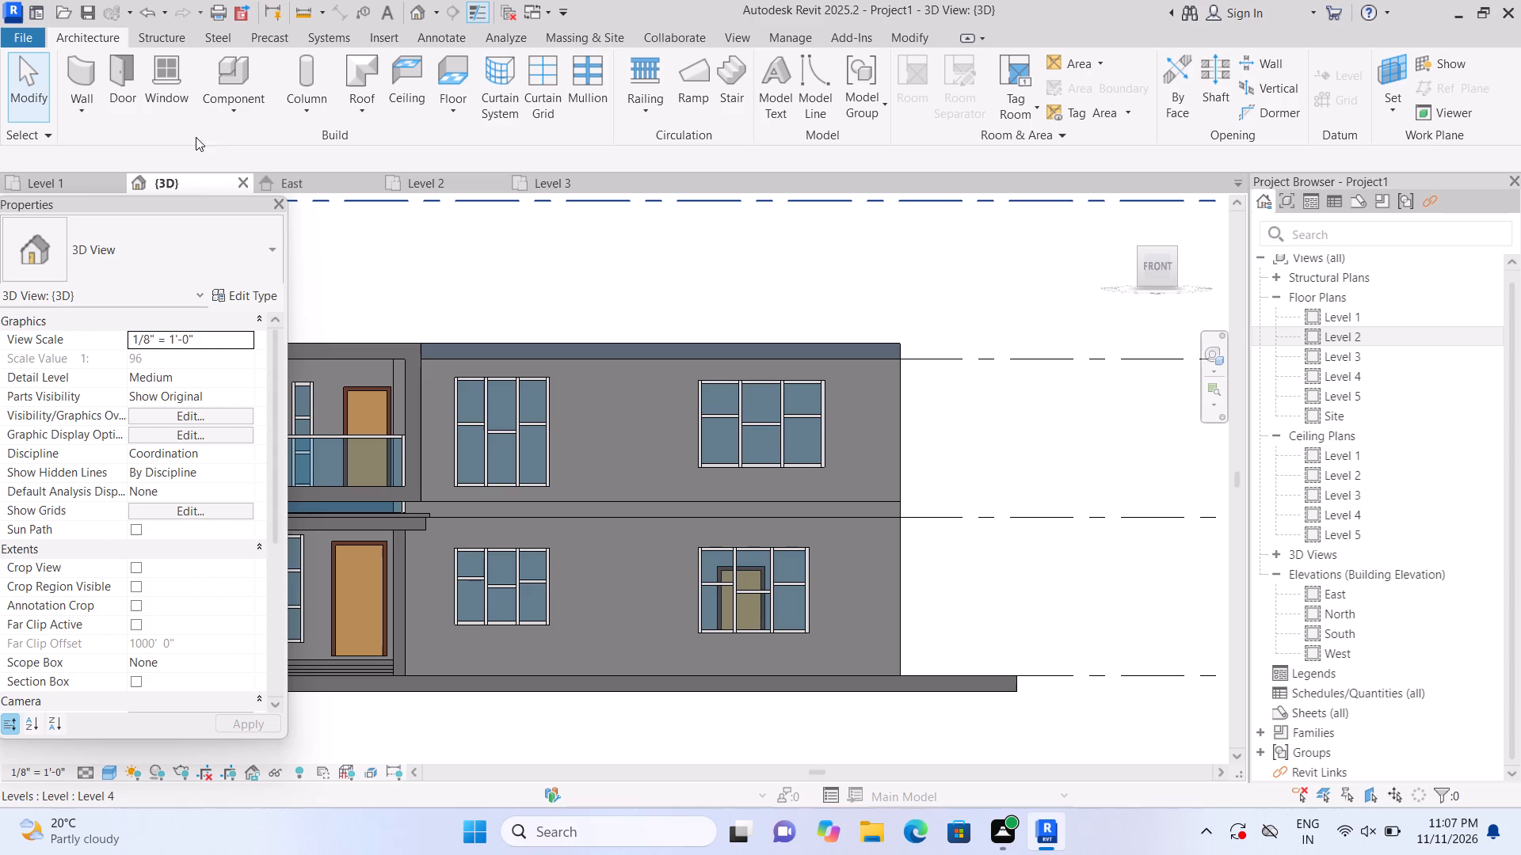
left_click(216, 114)
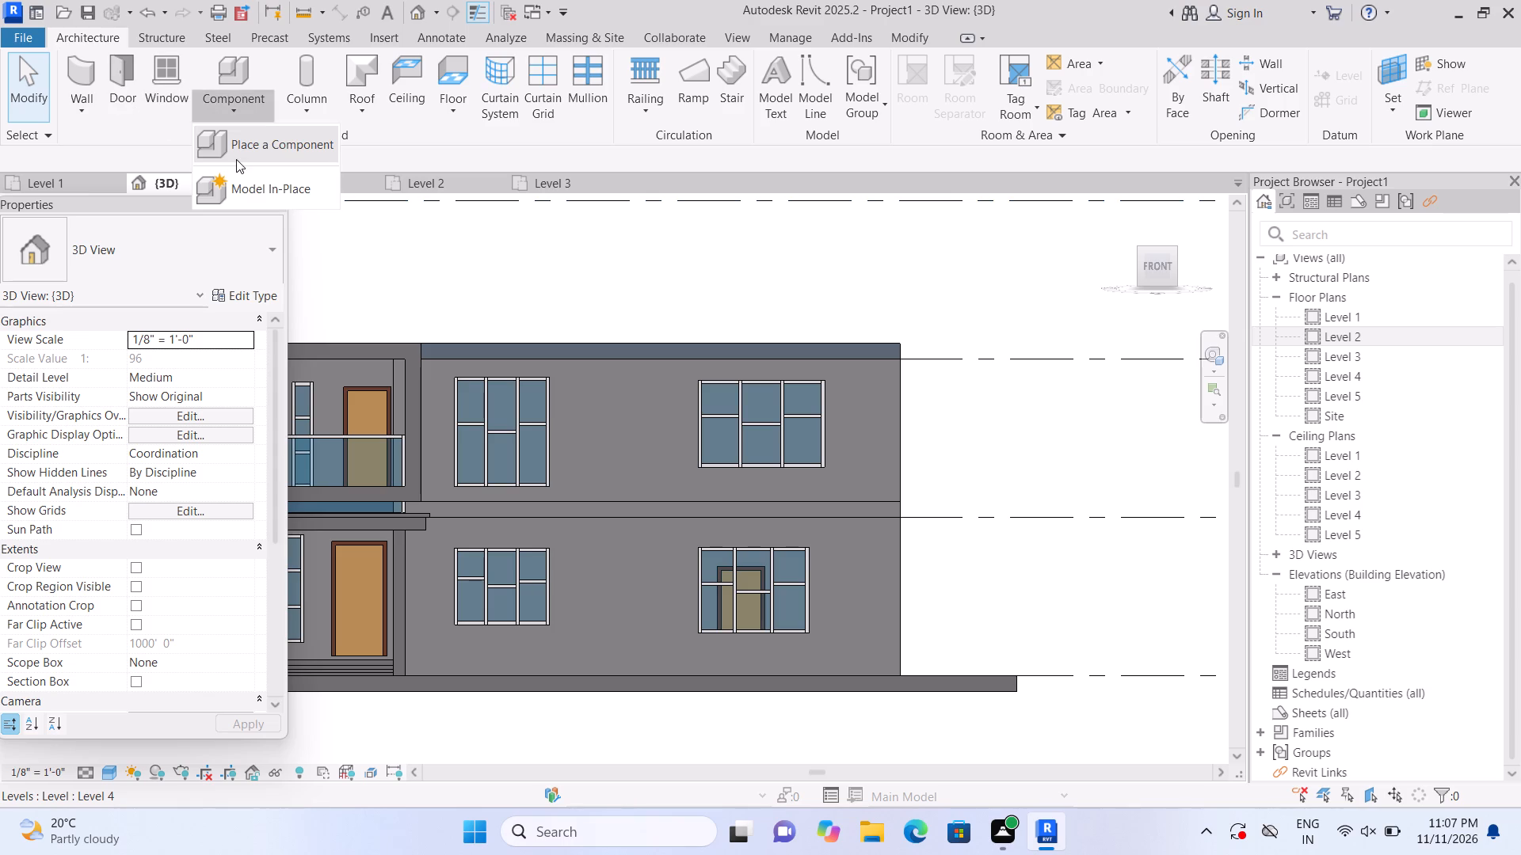
left_click(243, 186)
scroll(683, 380, "down", 2)
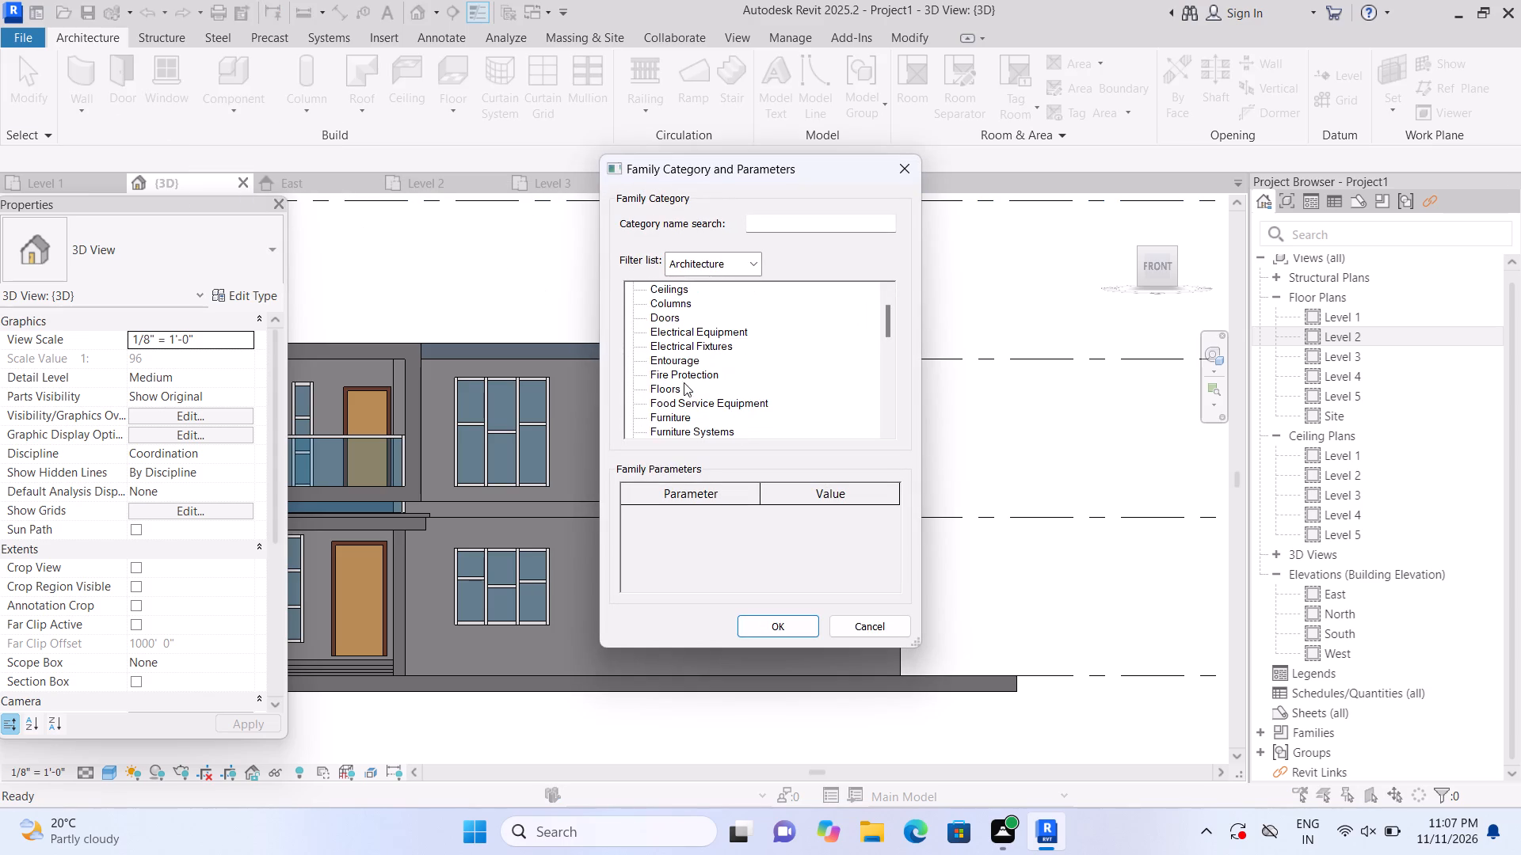
scroll(695, 402, "down", 3)
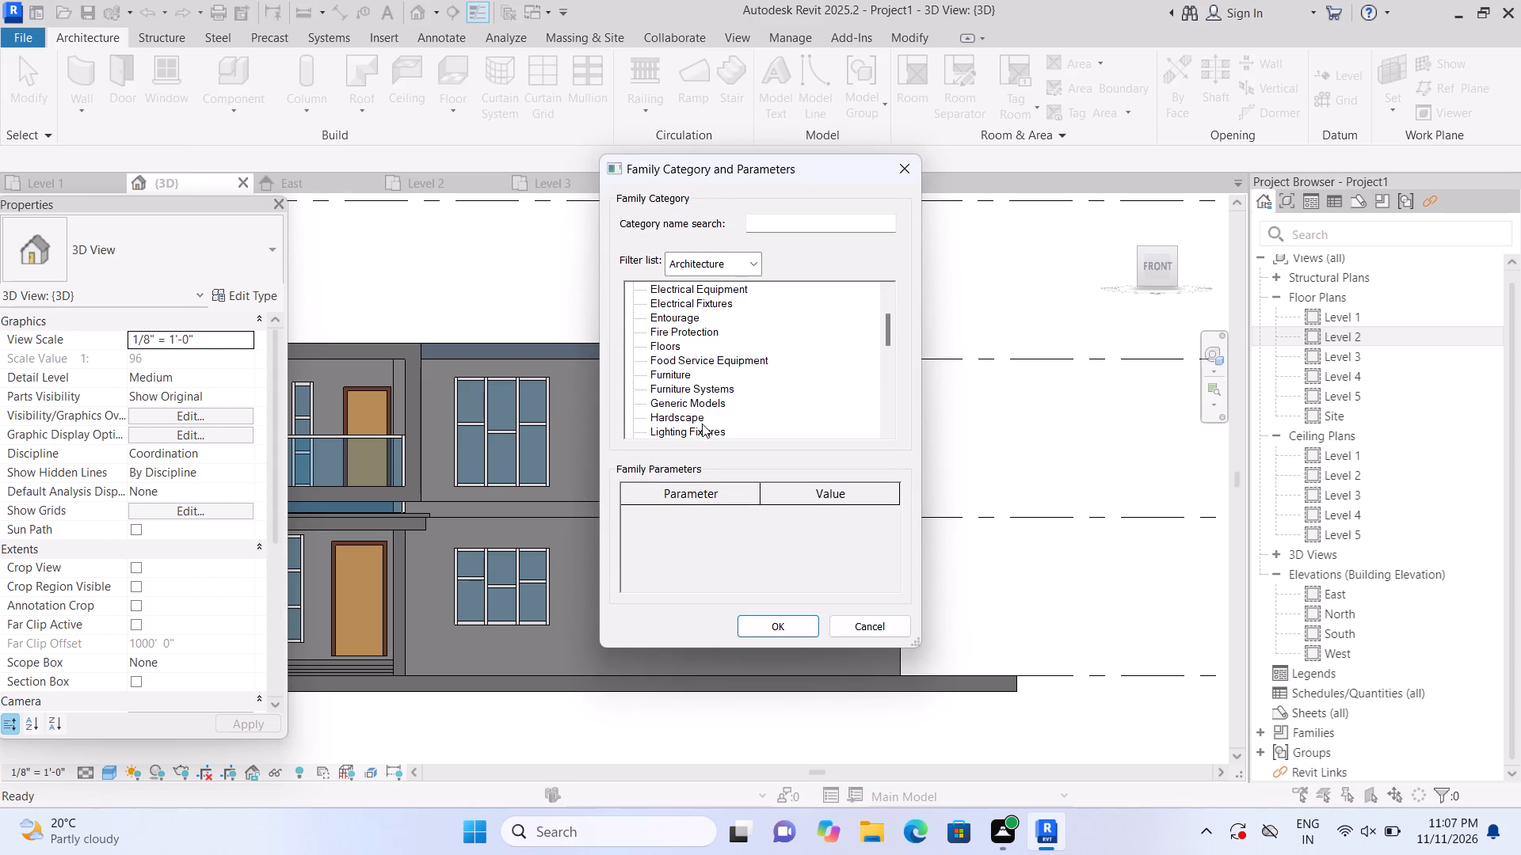
left_click(698, 402)
left_click(776, 628)
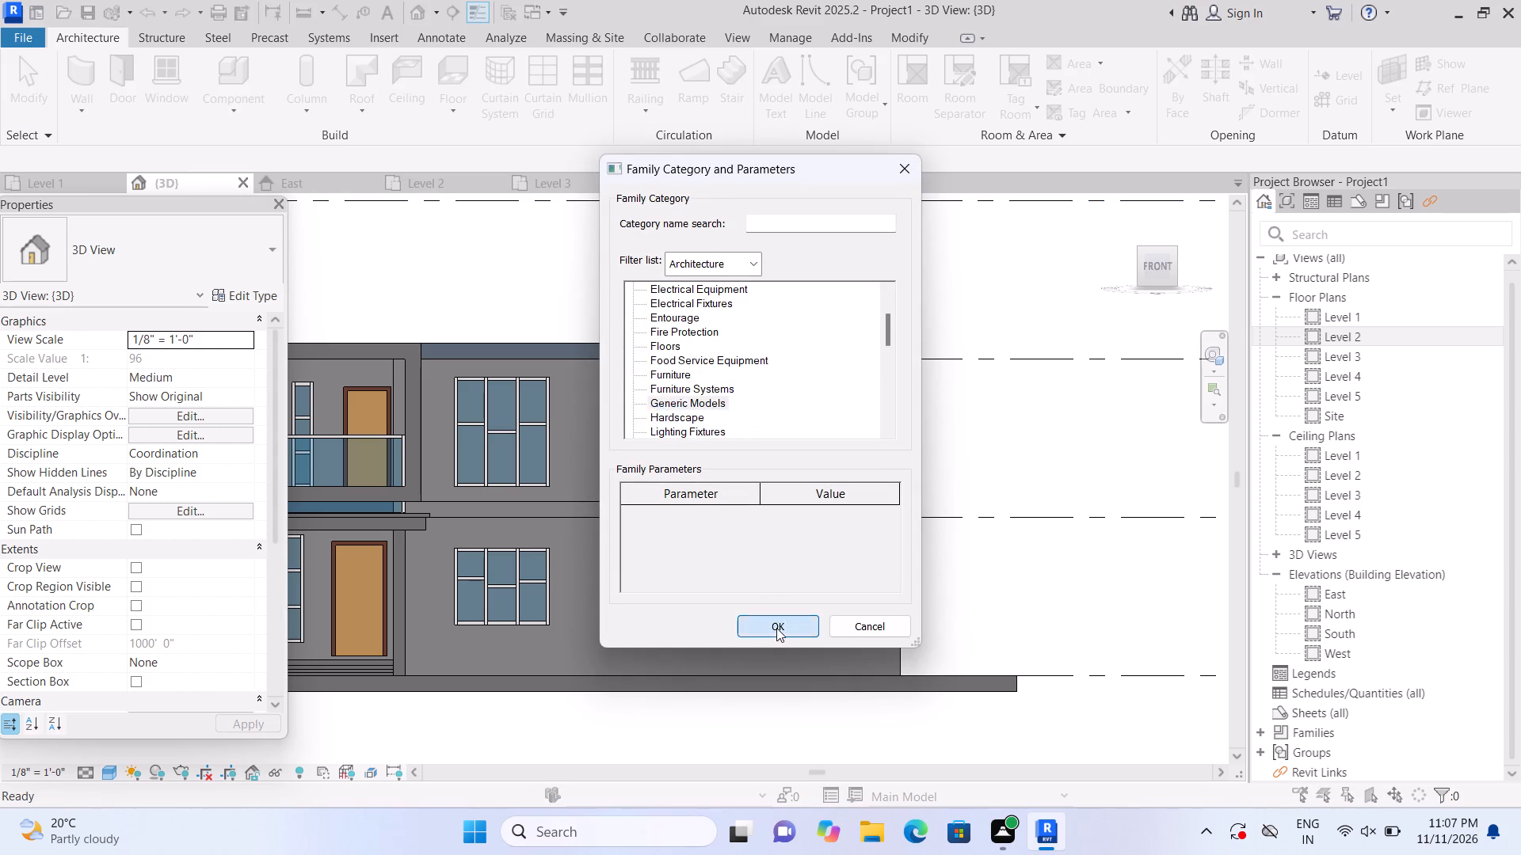
left_click(774, 454)
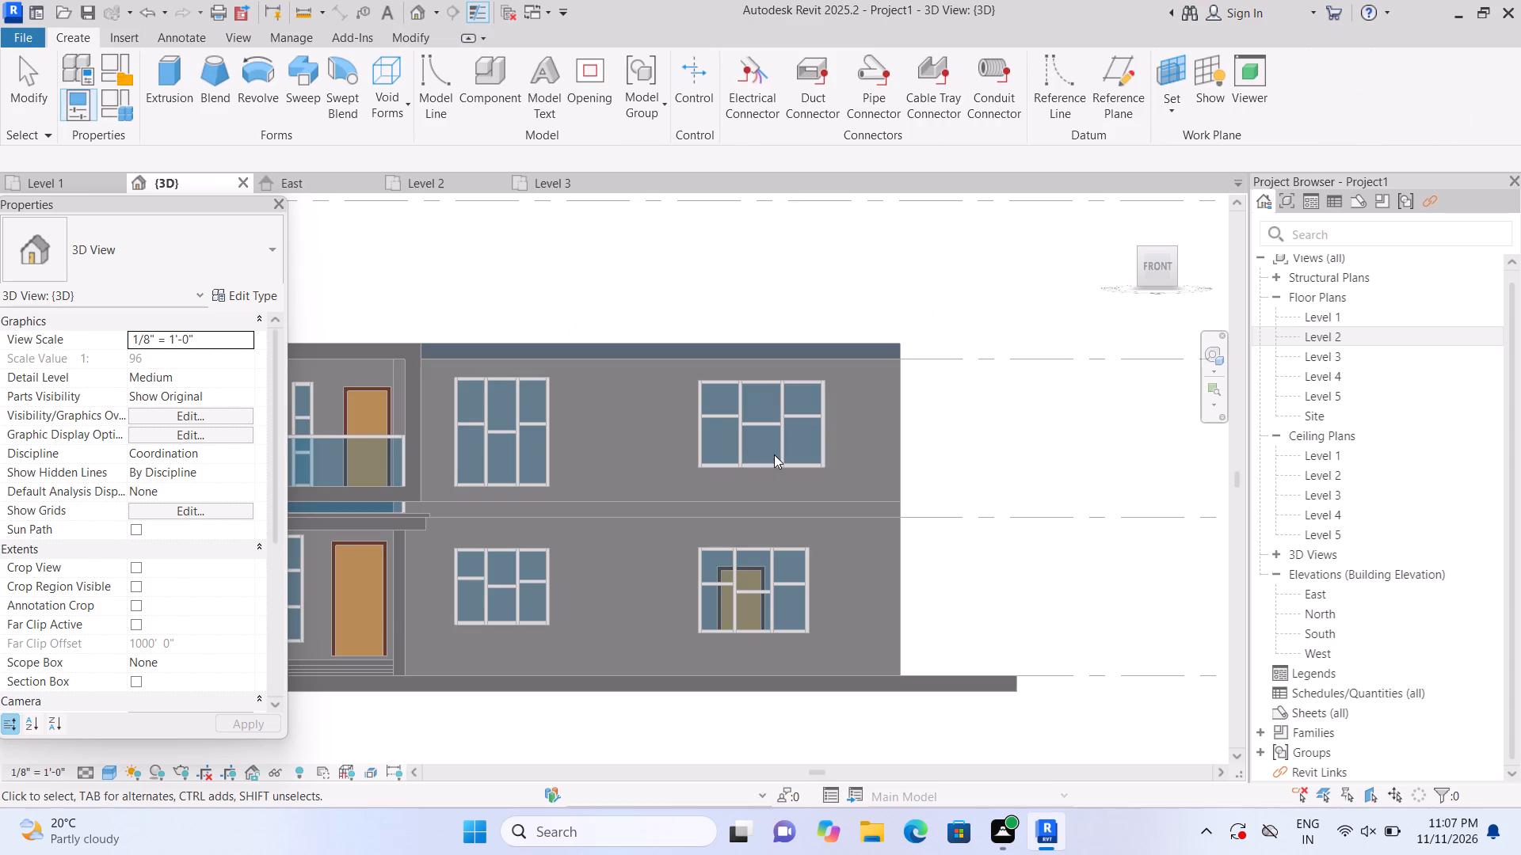
Extrude a rectangle about 17'-7 1/2" x 10'-0" on the upper front wall's plane, from the roof top down around the far window.
left_click(177, 104)
left_click(1031, 108)
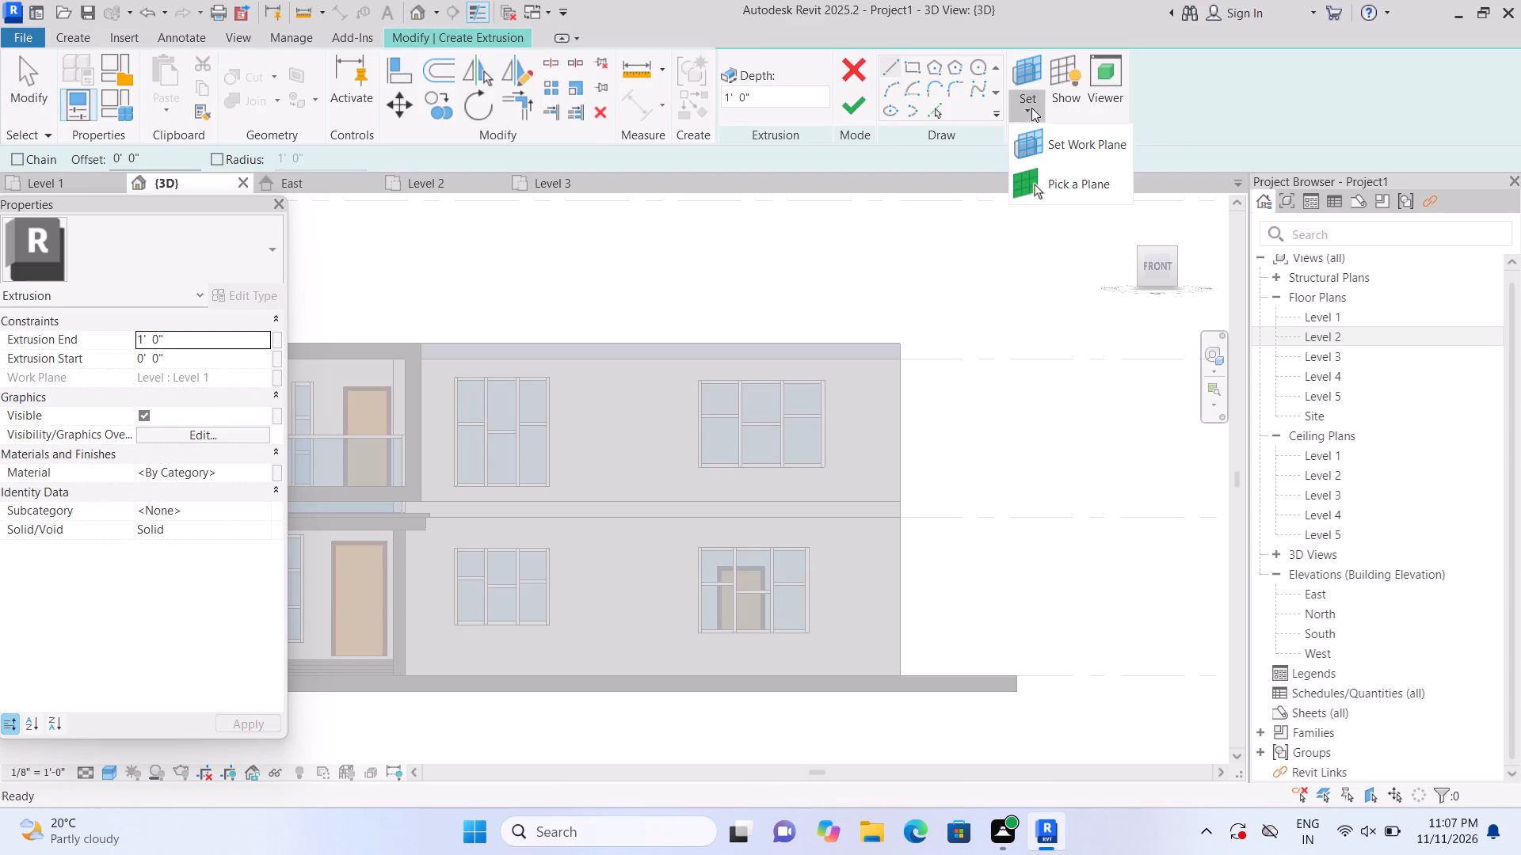
left_click(1040, 190)
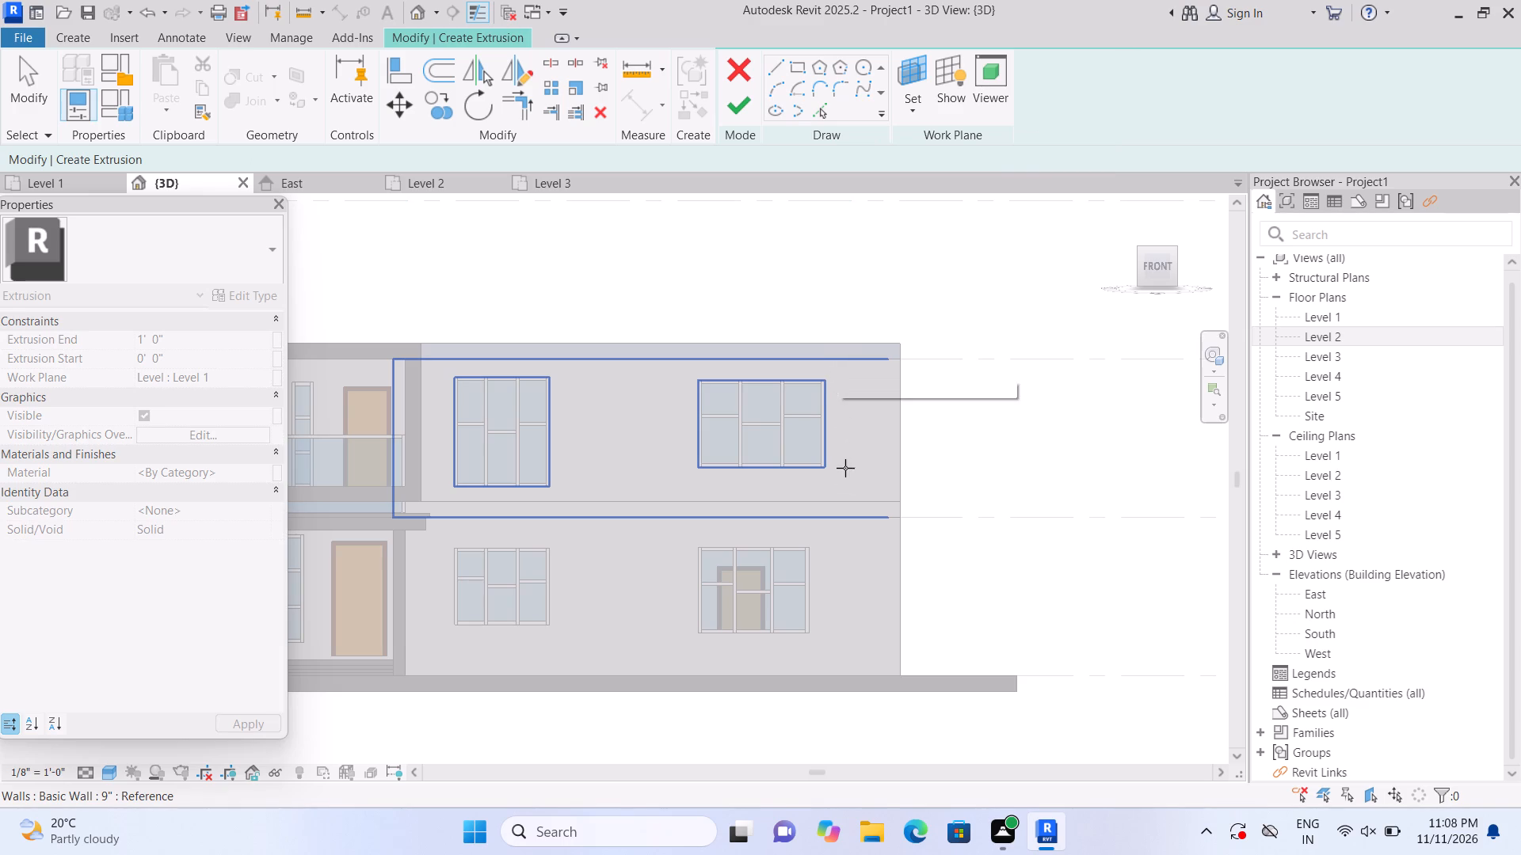
scroll(859, 395, "up", 1)
middle_click_drag(864, 396, 989, 393)
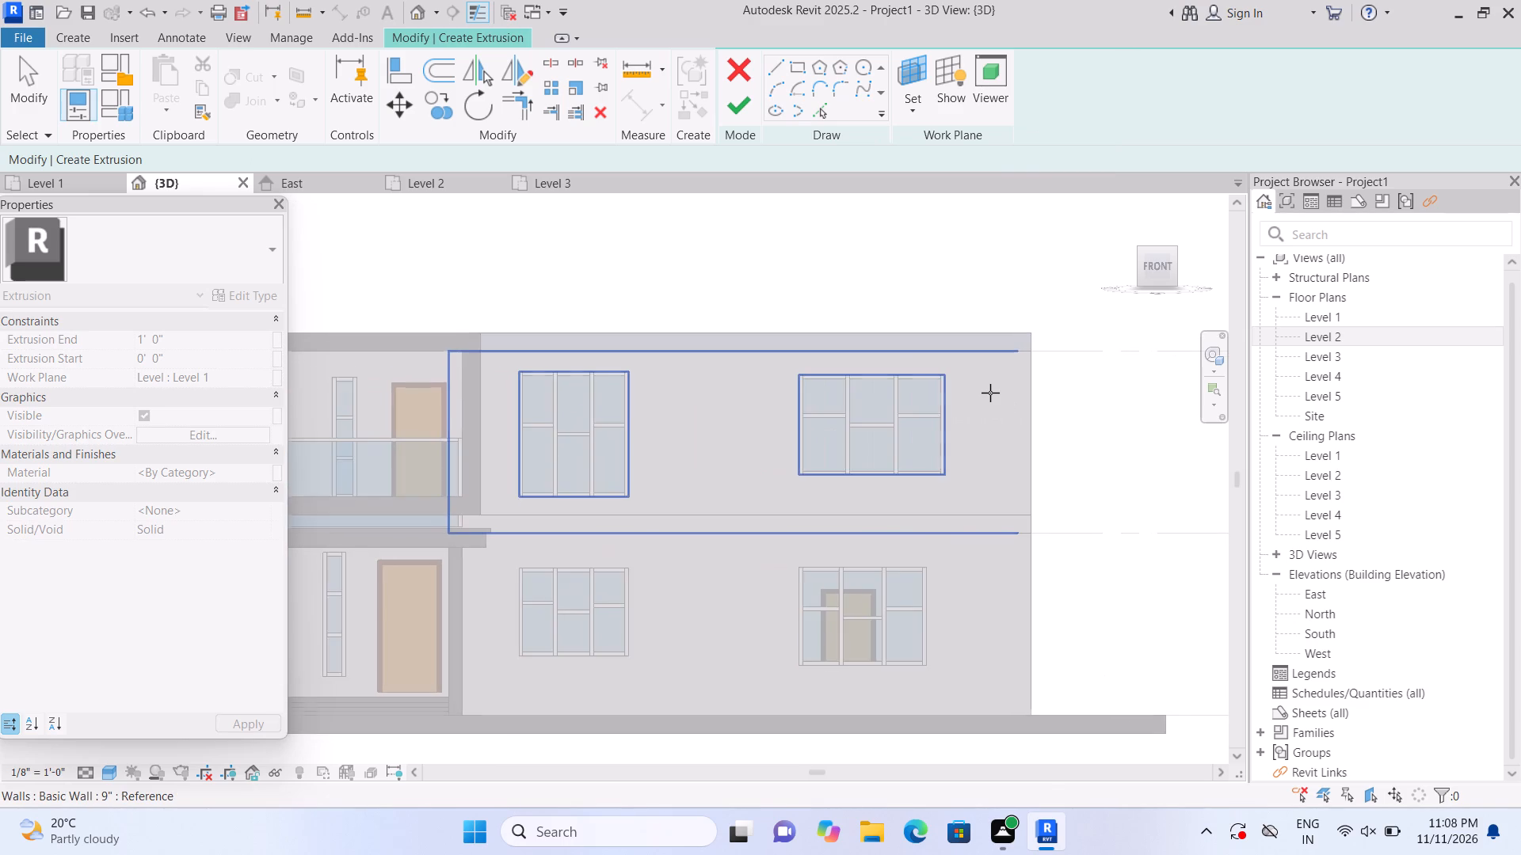
scroll(990, 393, "up", 1)
left_click(992, 393)
scroll(1010, 374, "down", 1)
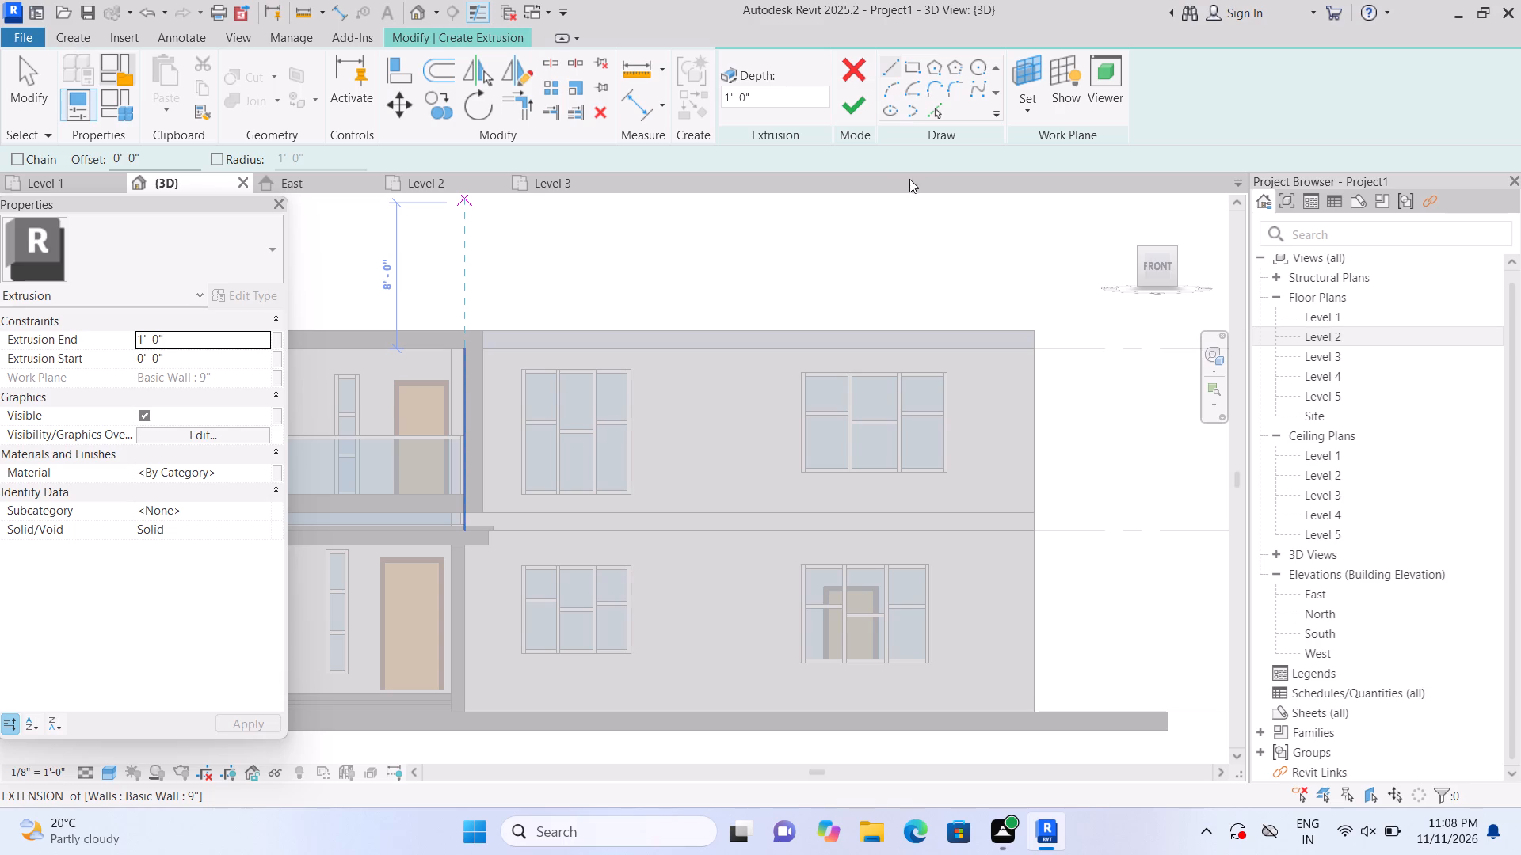
left_click(915, 61)
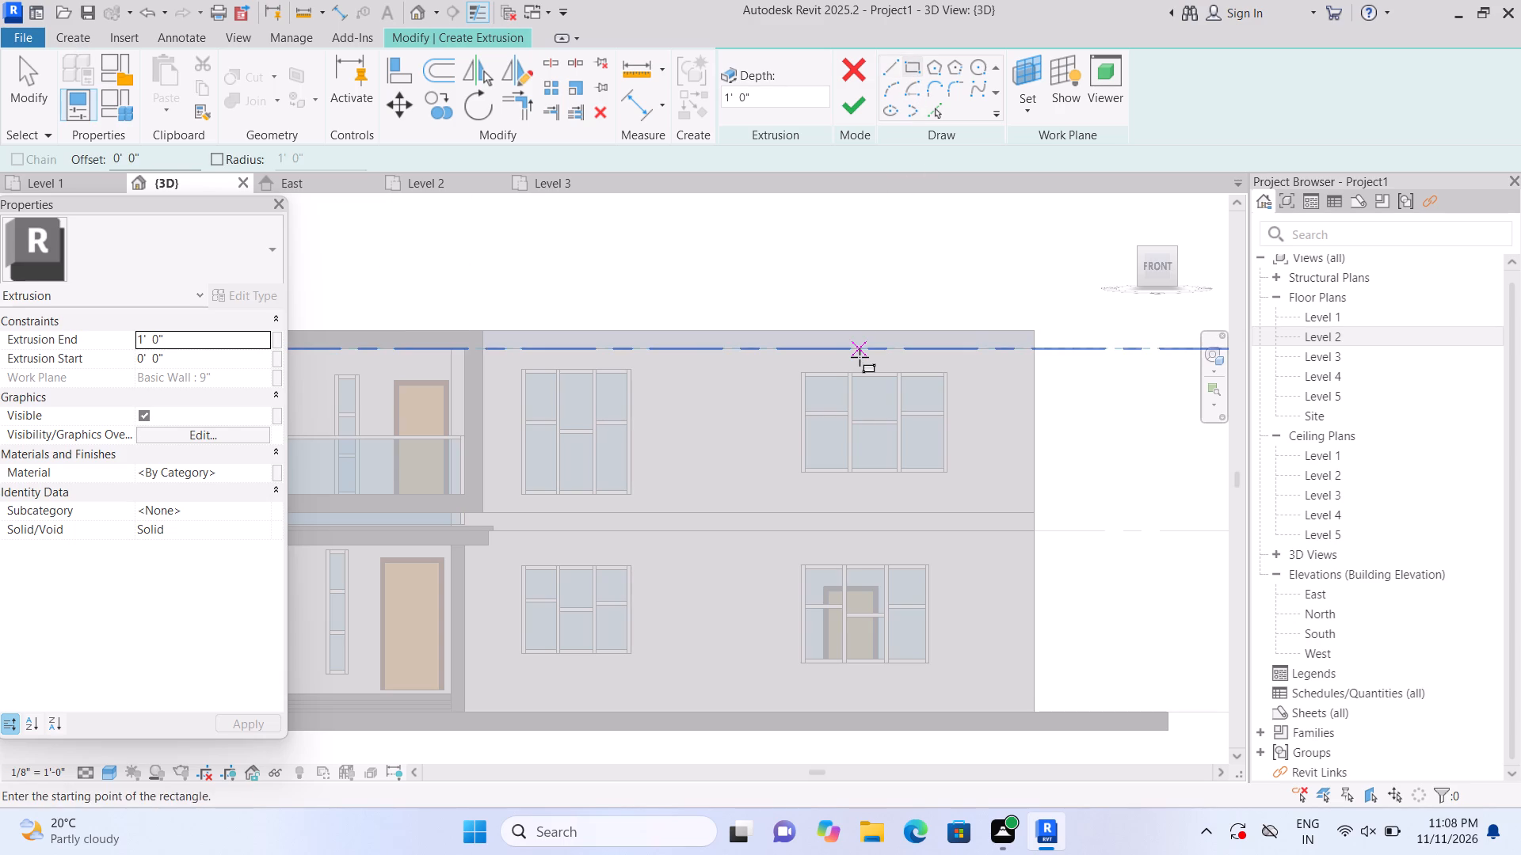
scroll(860, 355, "up", 1)
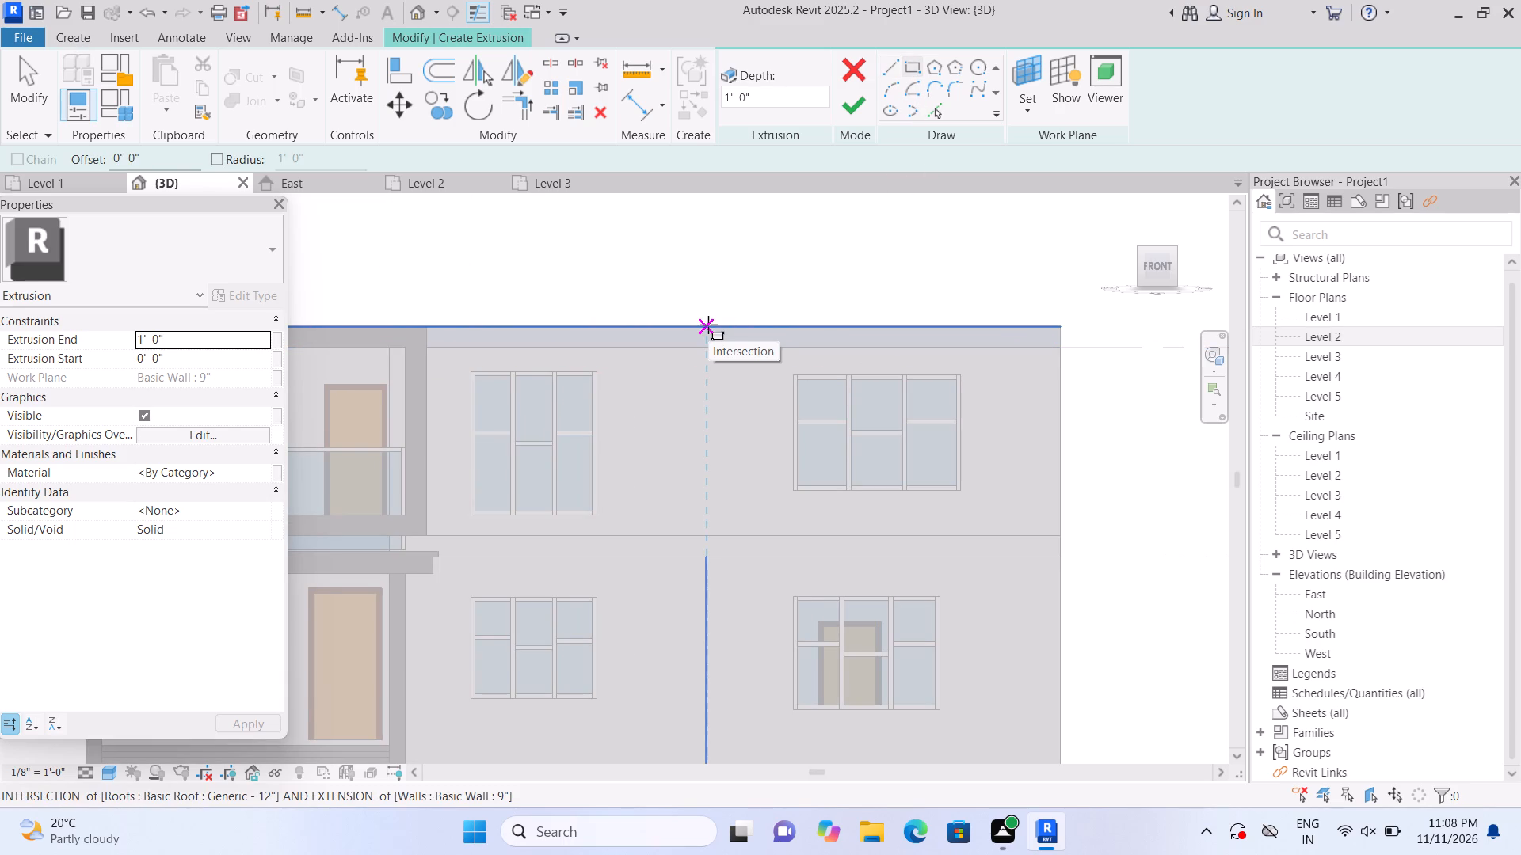
left_click(688, 330)
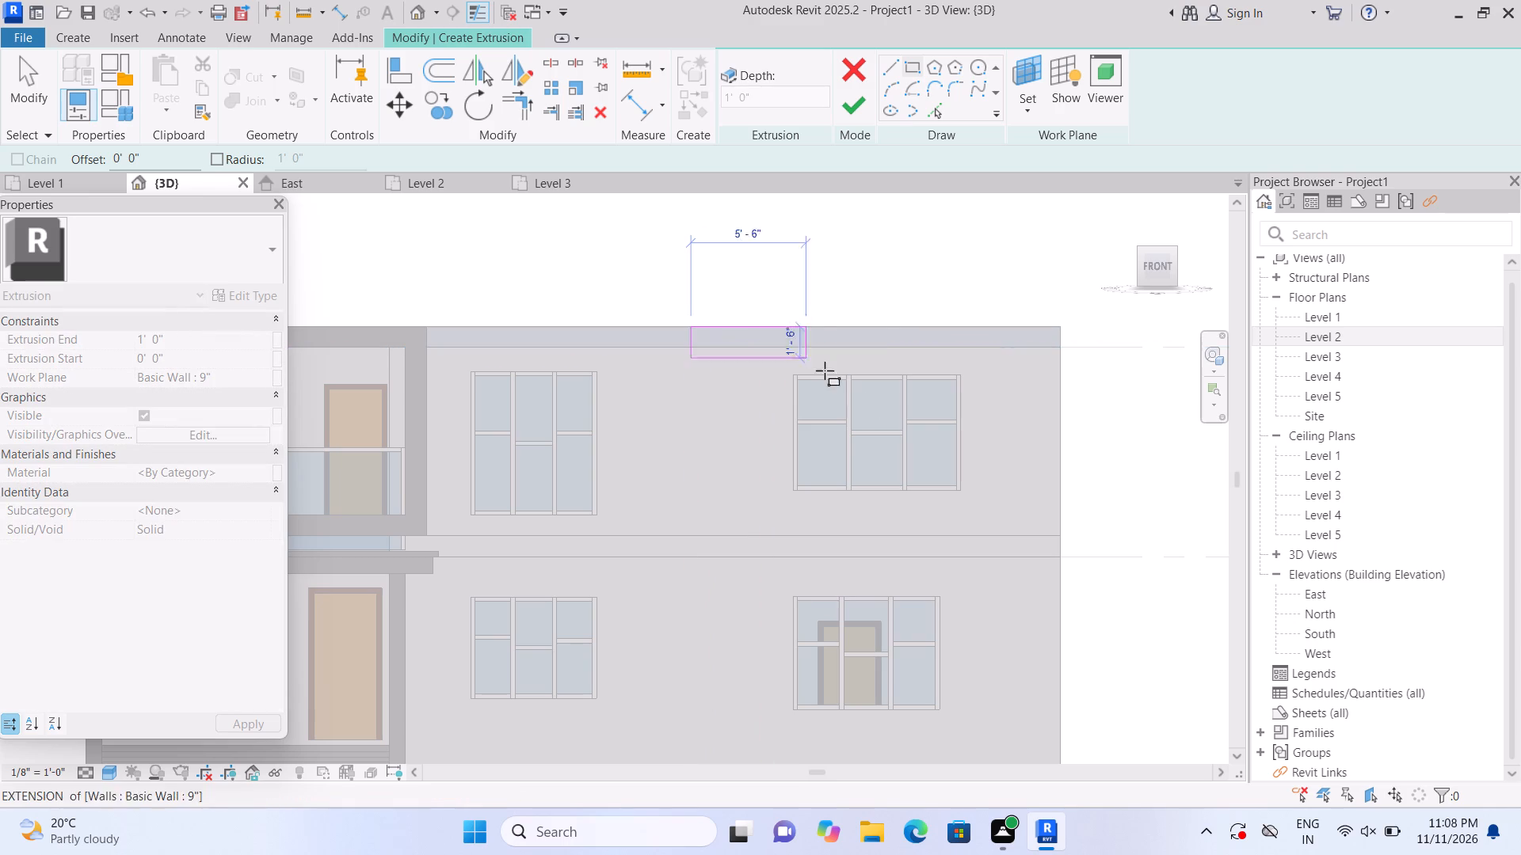
scroll(1051, 561, "up", 2)
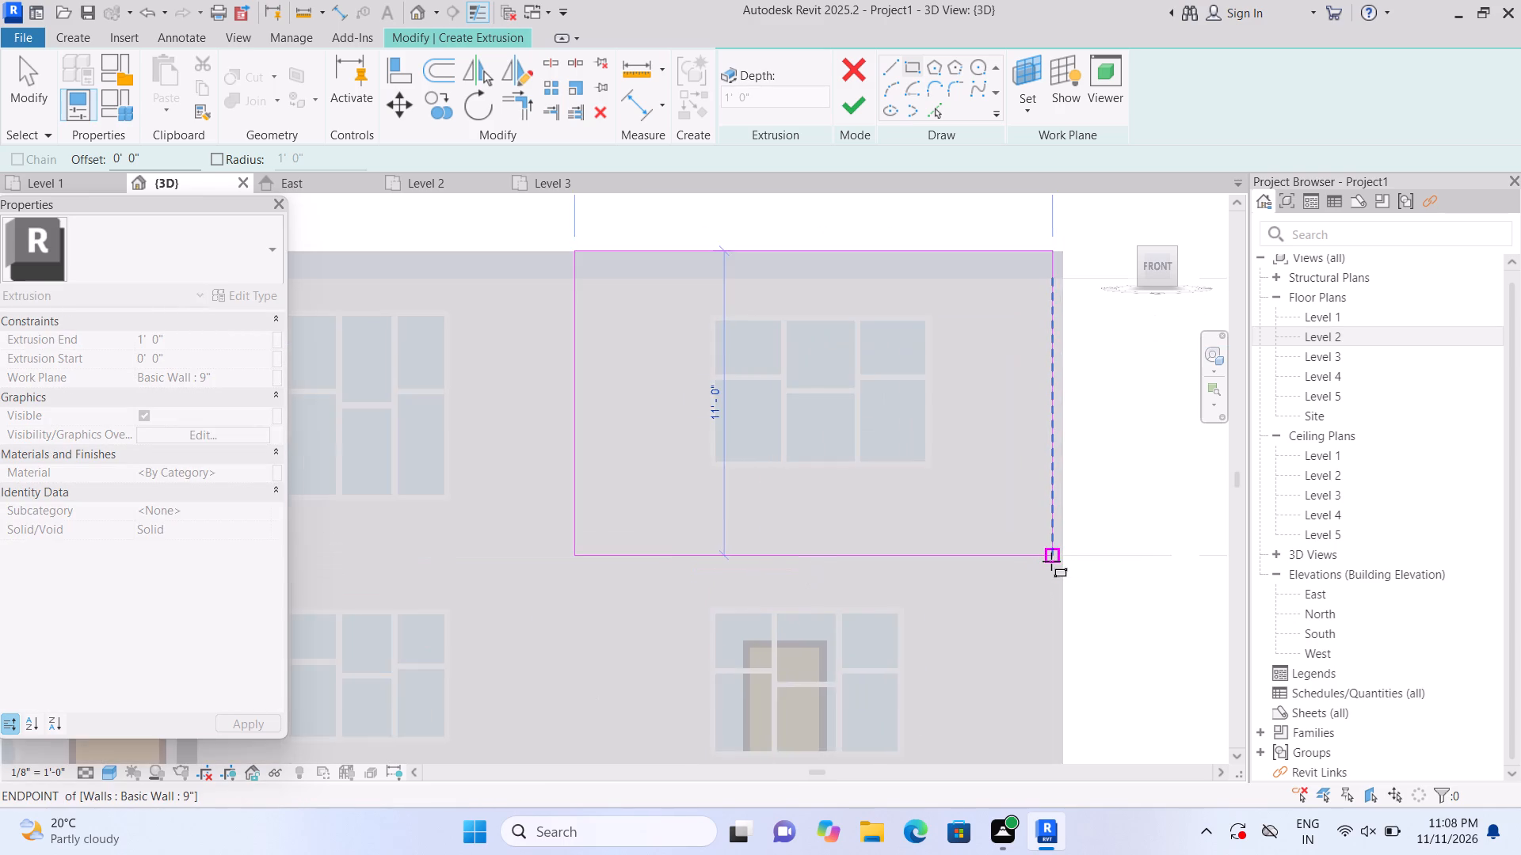
scroll(1051, 561, "up", 3)
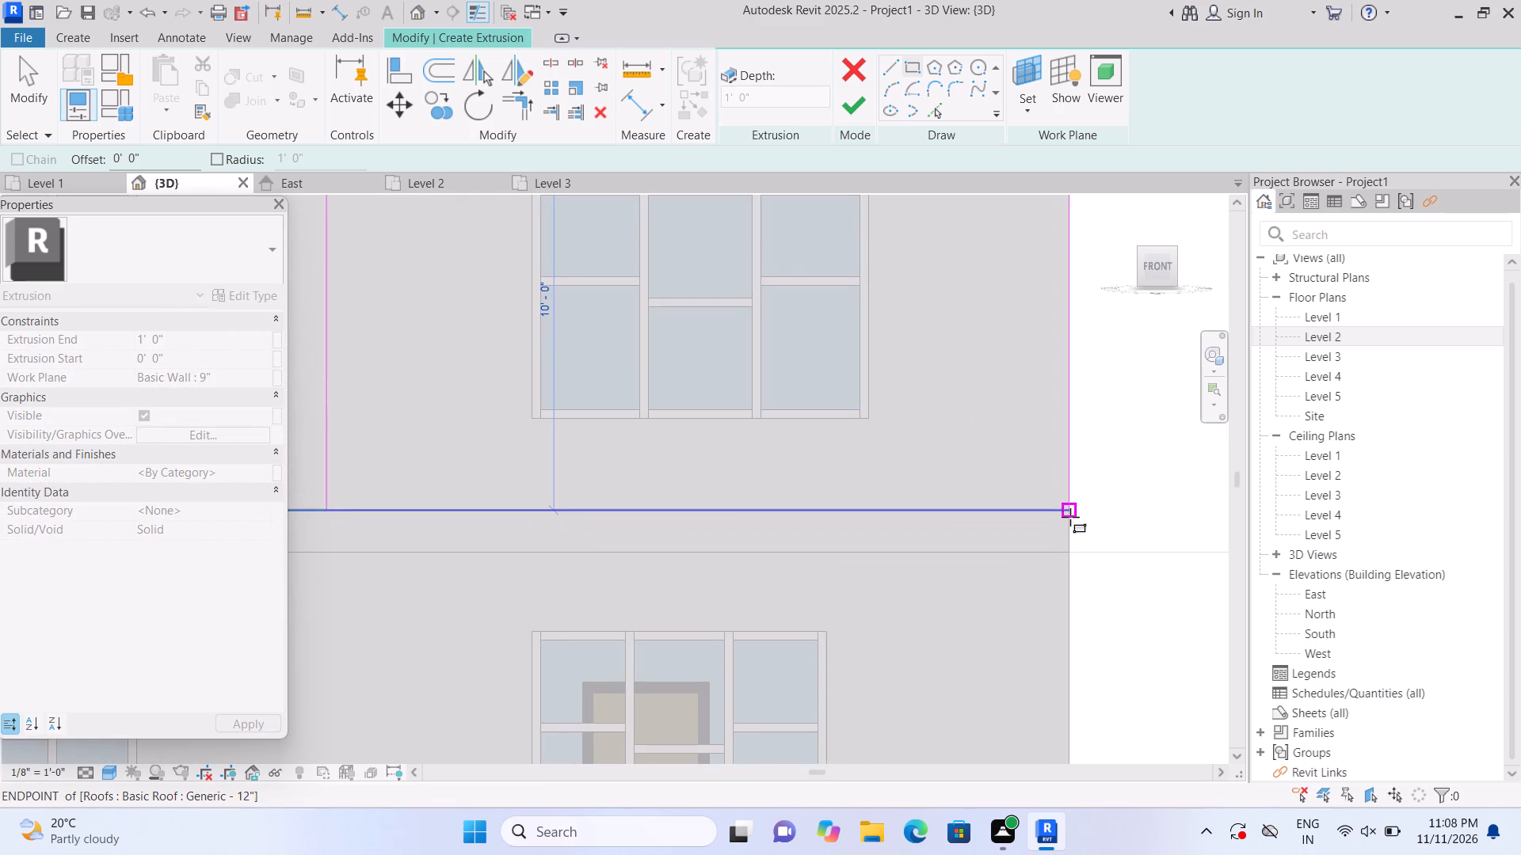
left_click(1070, 513)
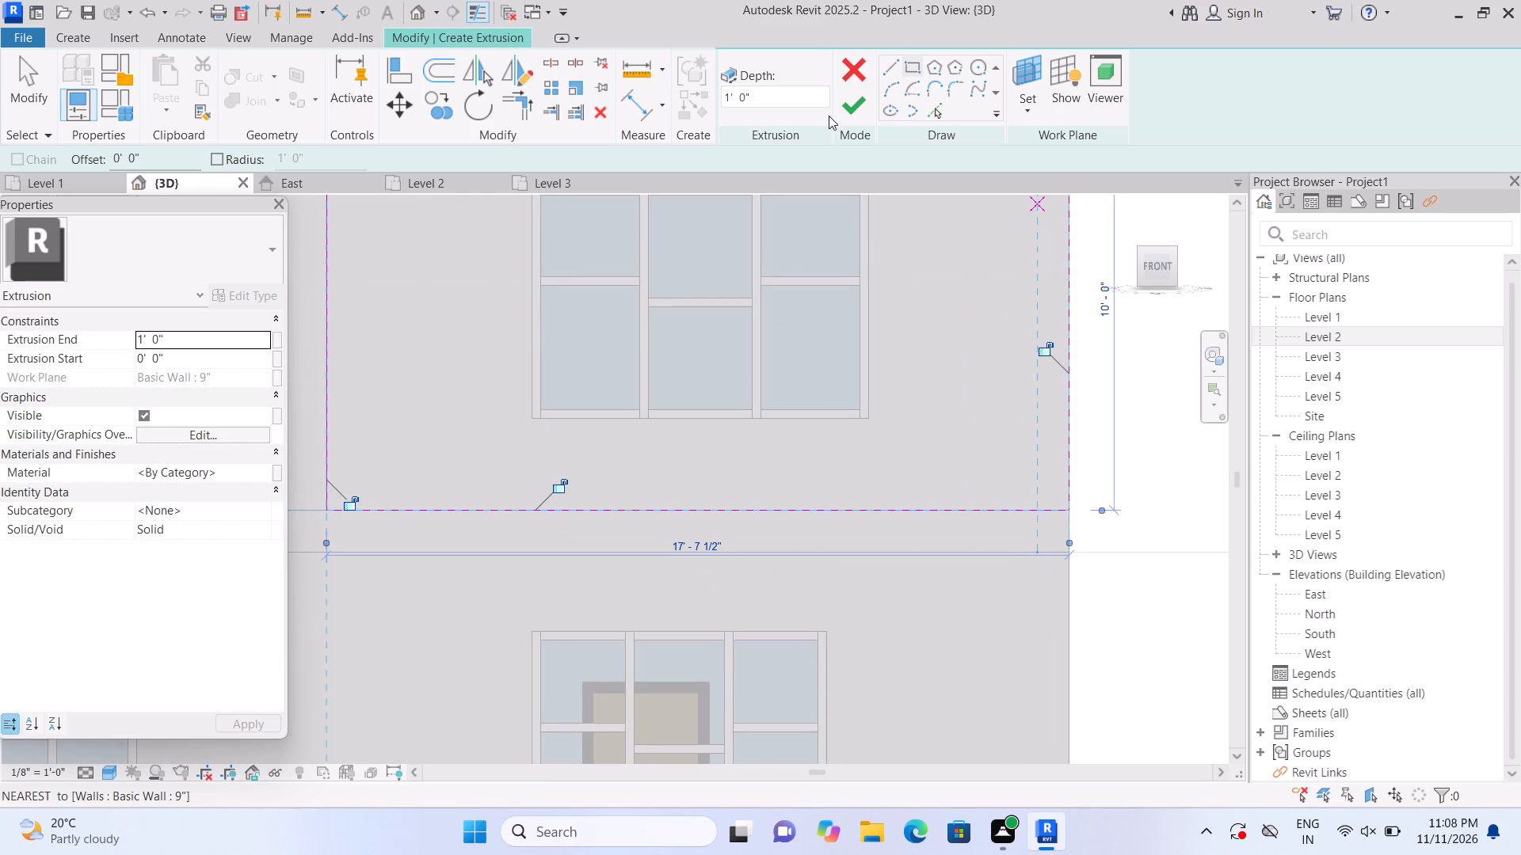
double_click(829, 116)
left_click(851, 108)
Set the extrusion end of the new upper-floor block to 2'-0".
scroll(870, 248, "down", 4)
scroll(890, 344, "down", 4)
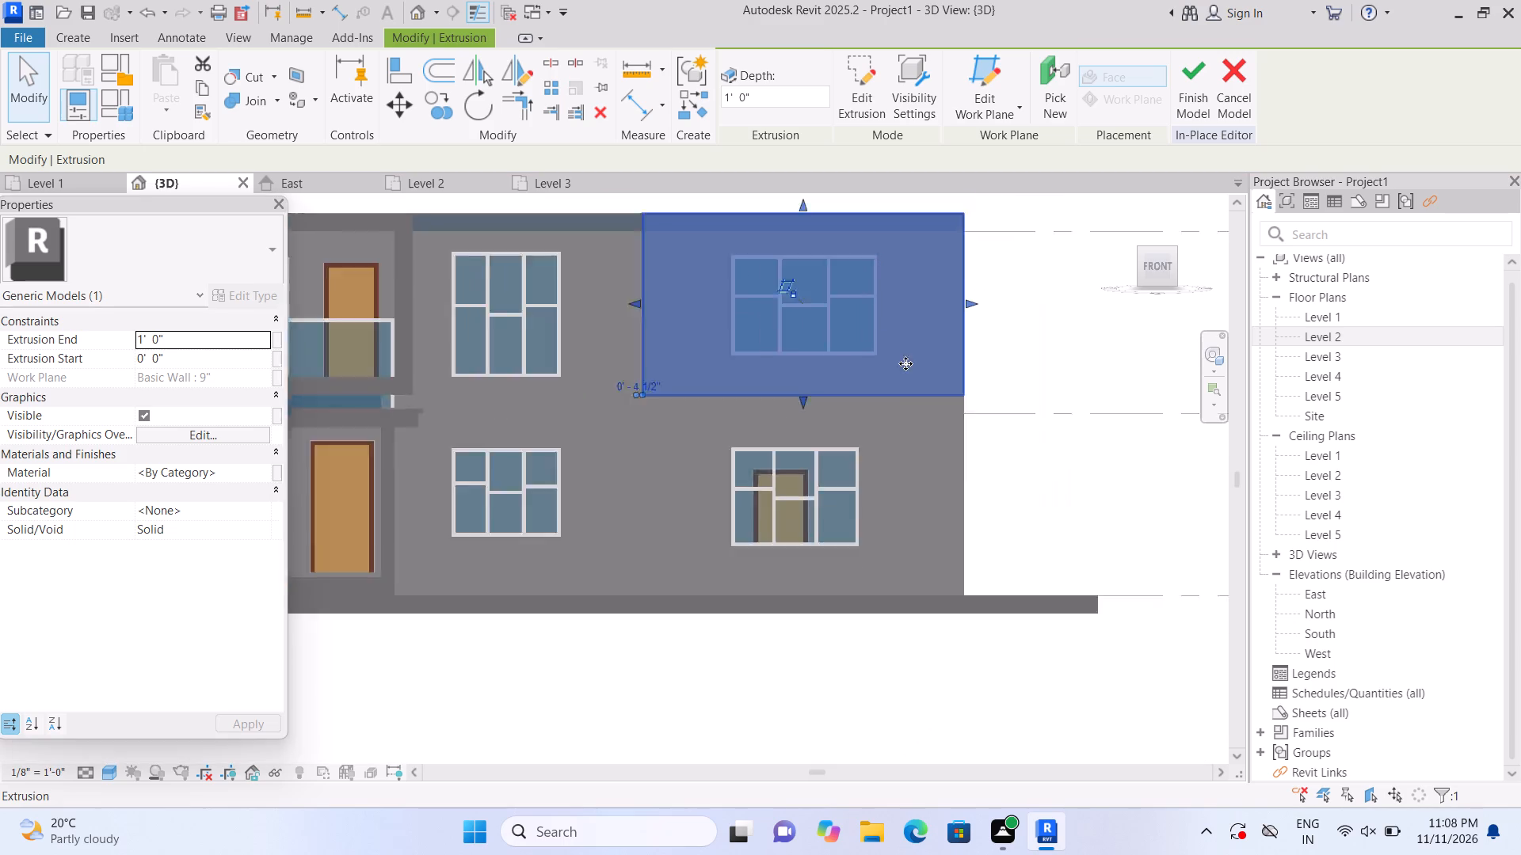
middle_click_drag(895, 429, 912, 500)
middle_click(912, 500)
middle_click(912, 501)
scroll(913, 498, "up", 1)
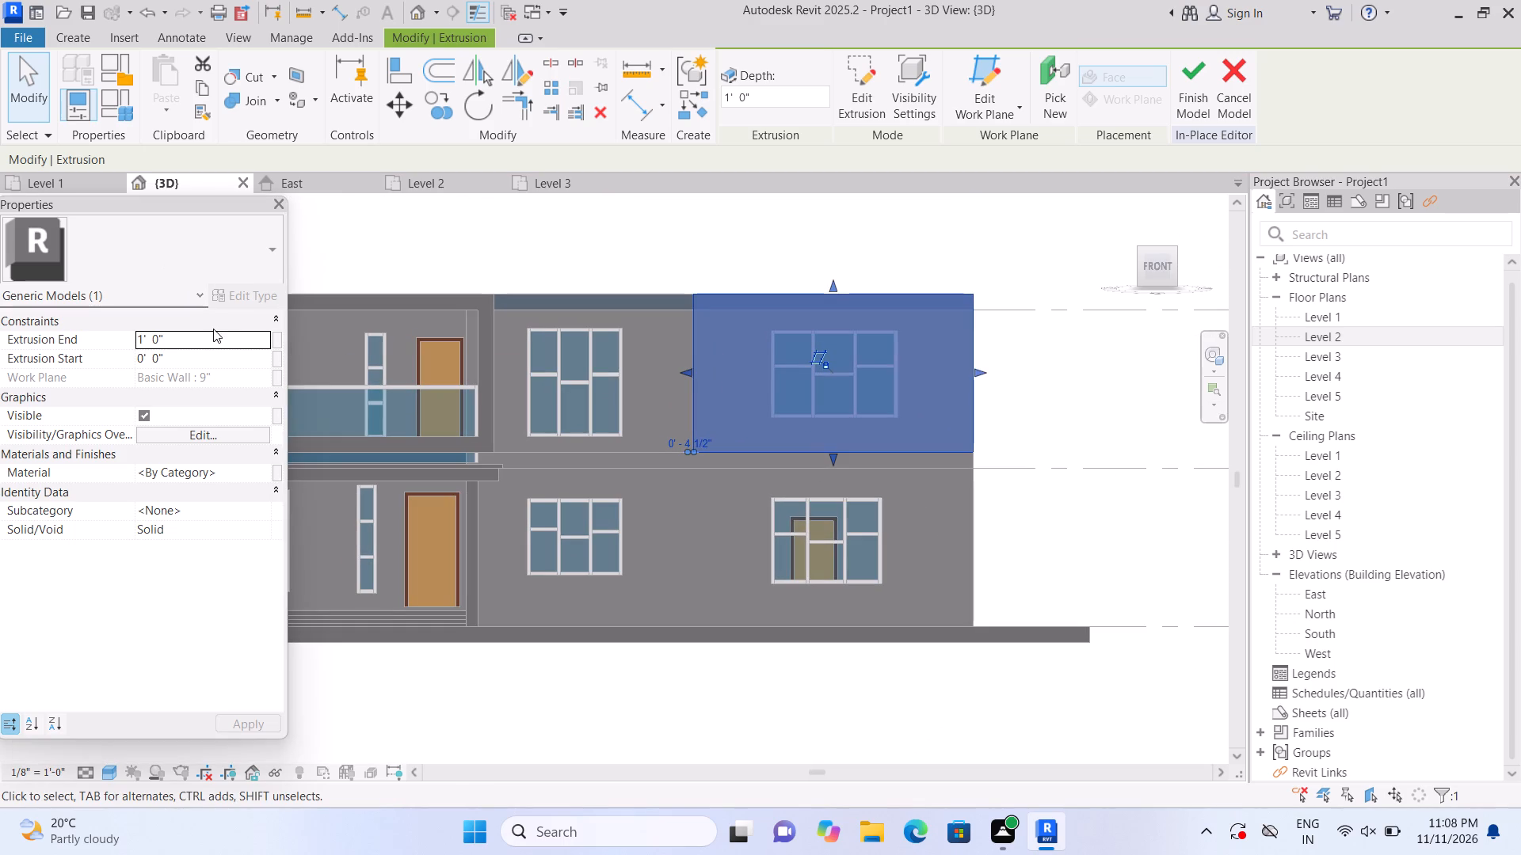
left_click(213, 336)
key("BackSpace")
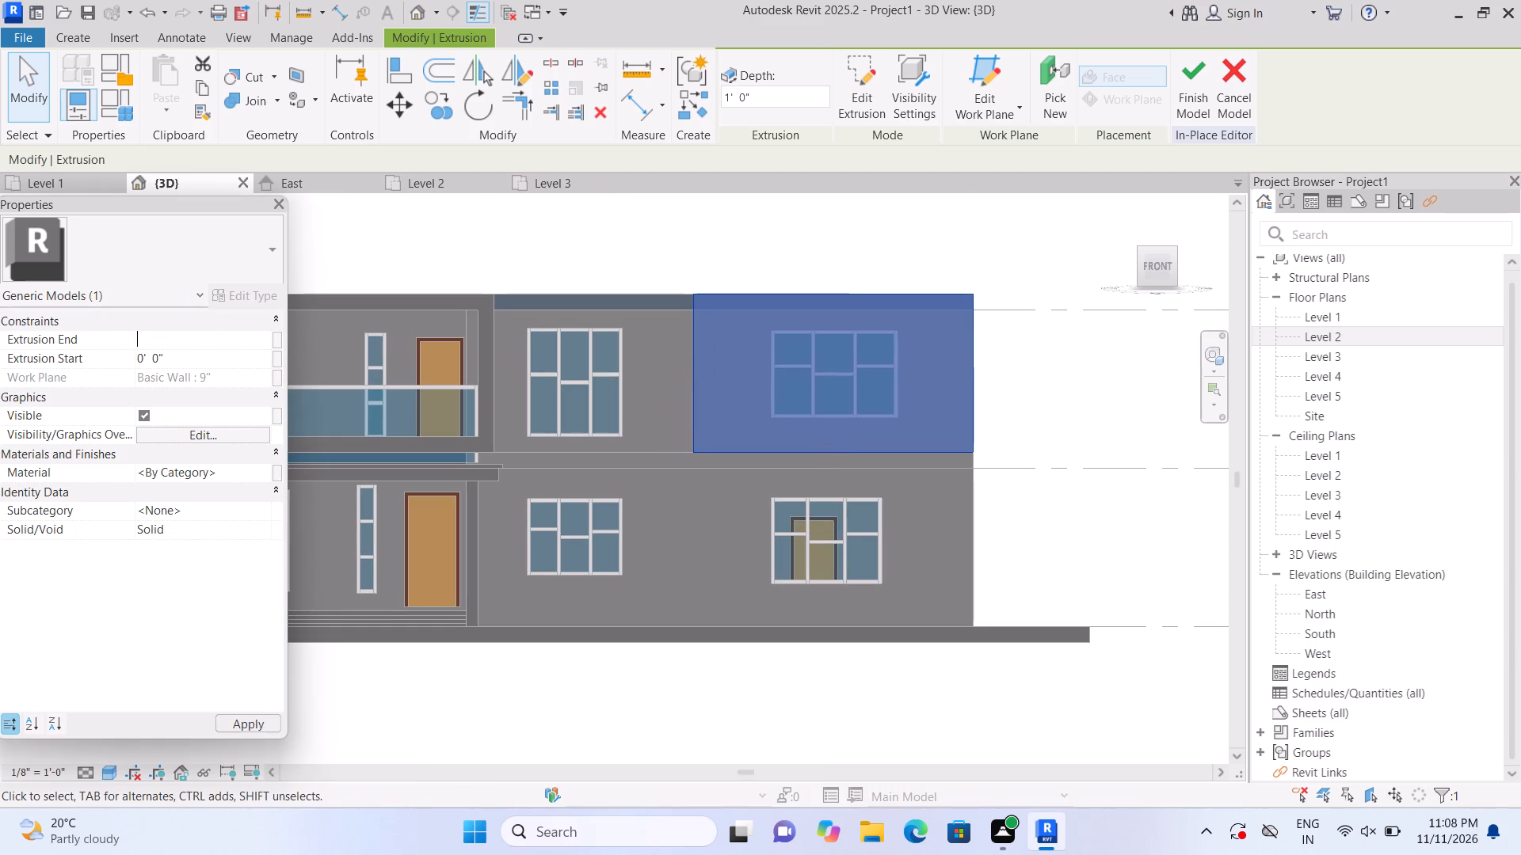
type("2'")
key("Return")
left_click(1077, 519)
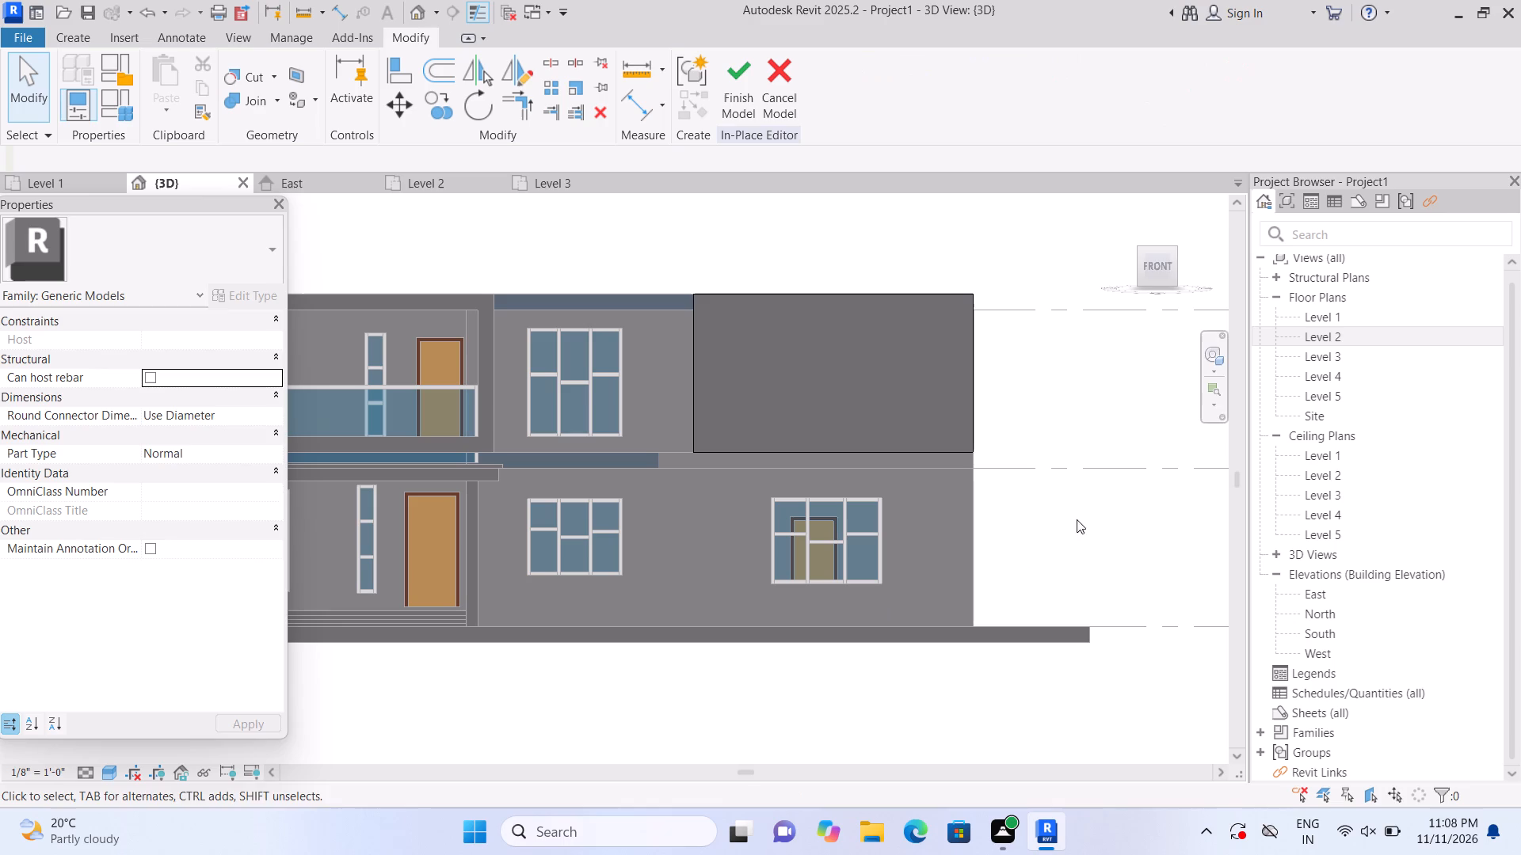
Examine the block projecting from the upper front wall in the isometric and front views.
left_click(1122, 205)
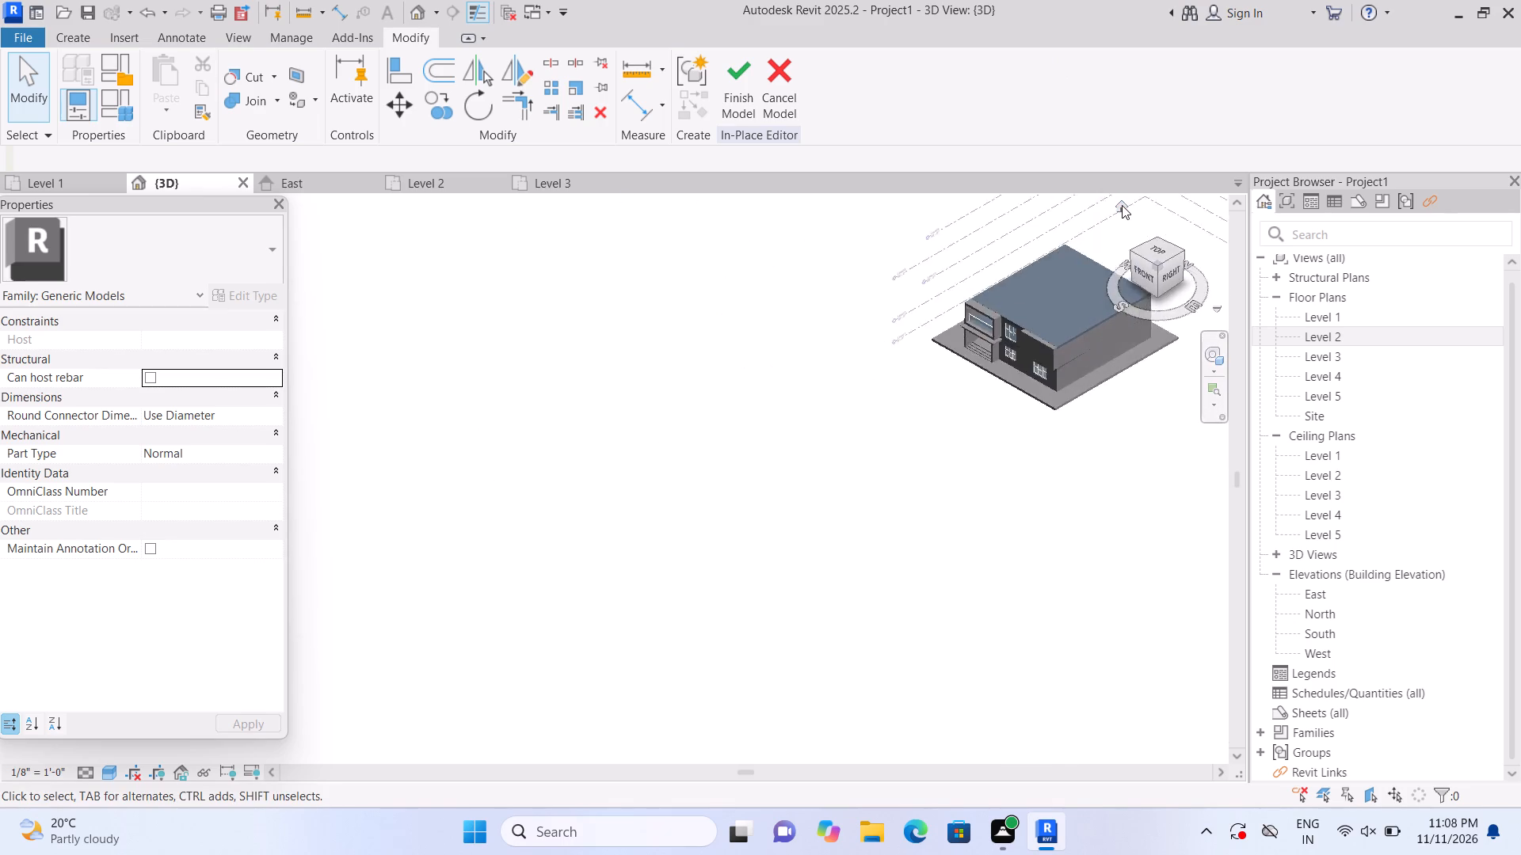
scroll(438, 583, "up", 2)
scroll(347, 573, "up", 5)
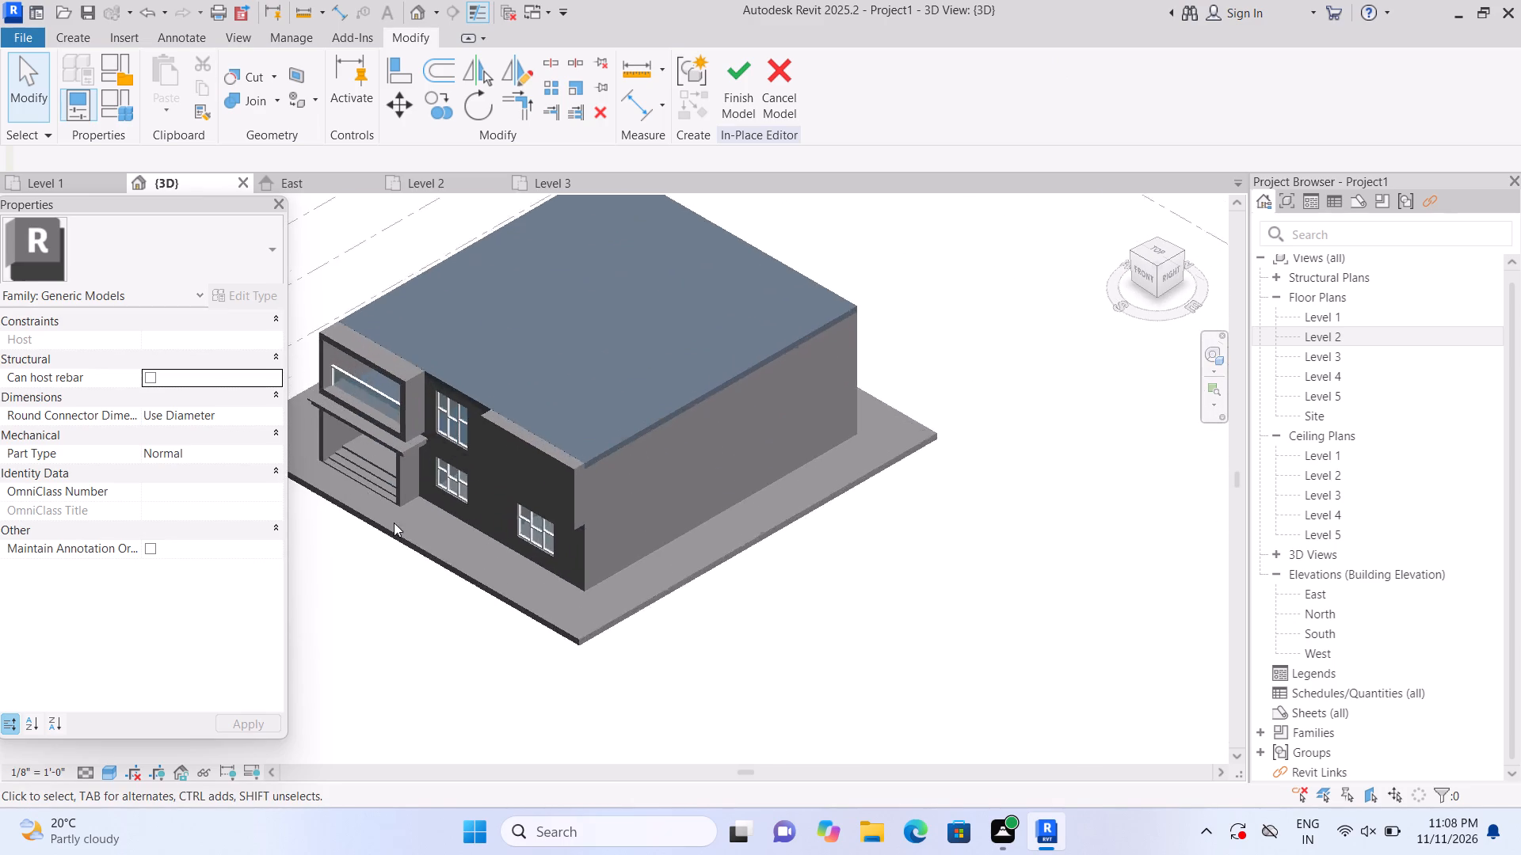
scroll(394, 522, "up", 5)
scroll(410, 538, "down", 4)
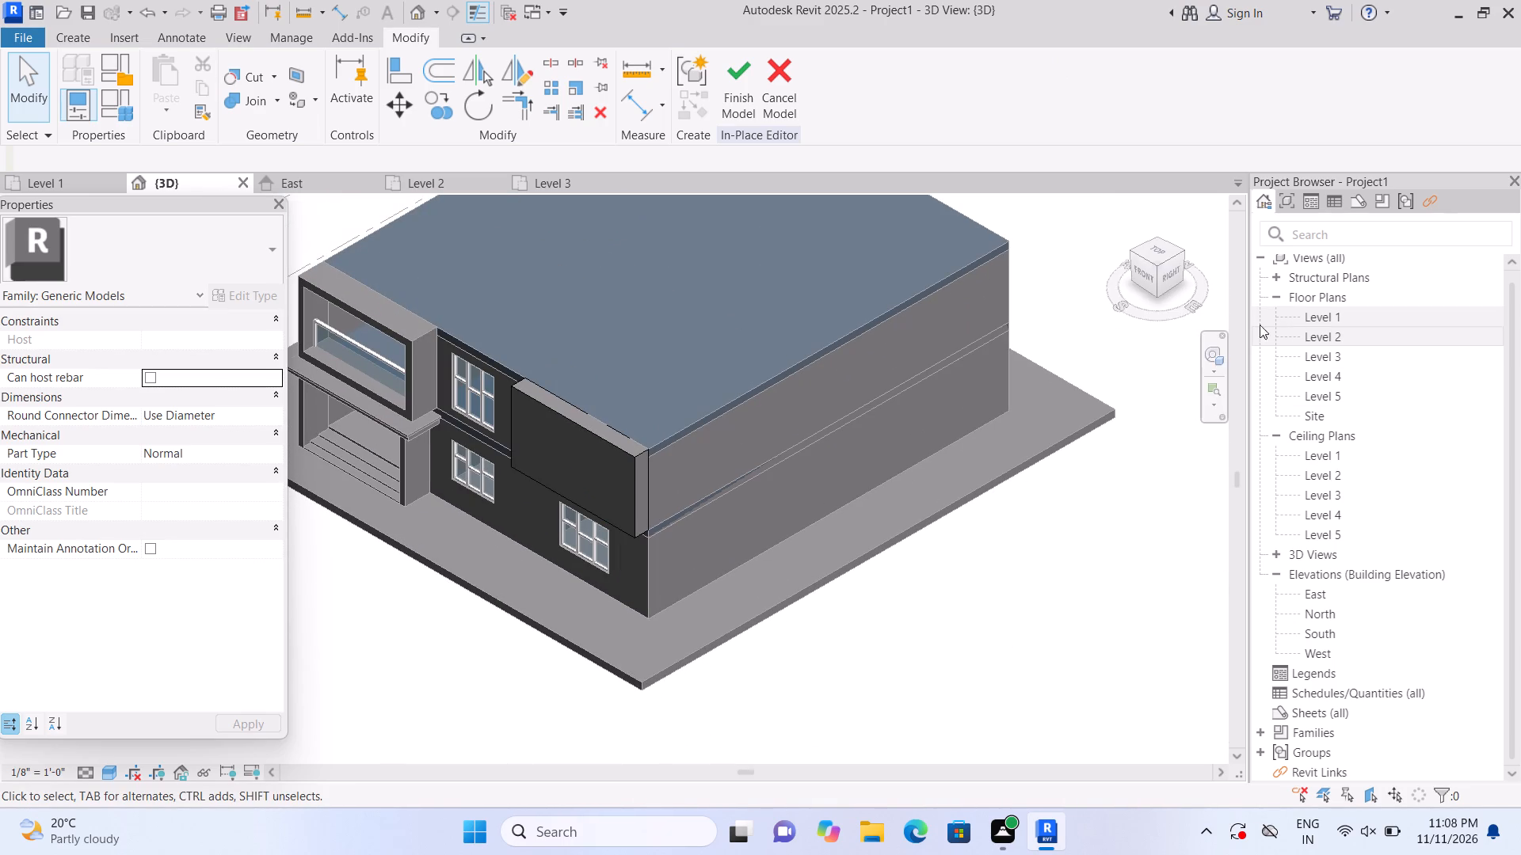
left_click(1148, 286)
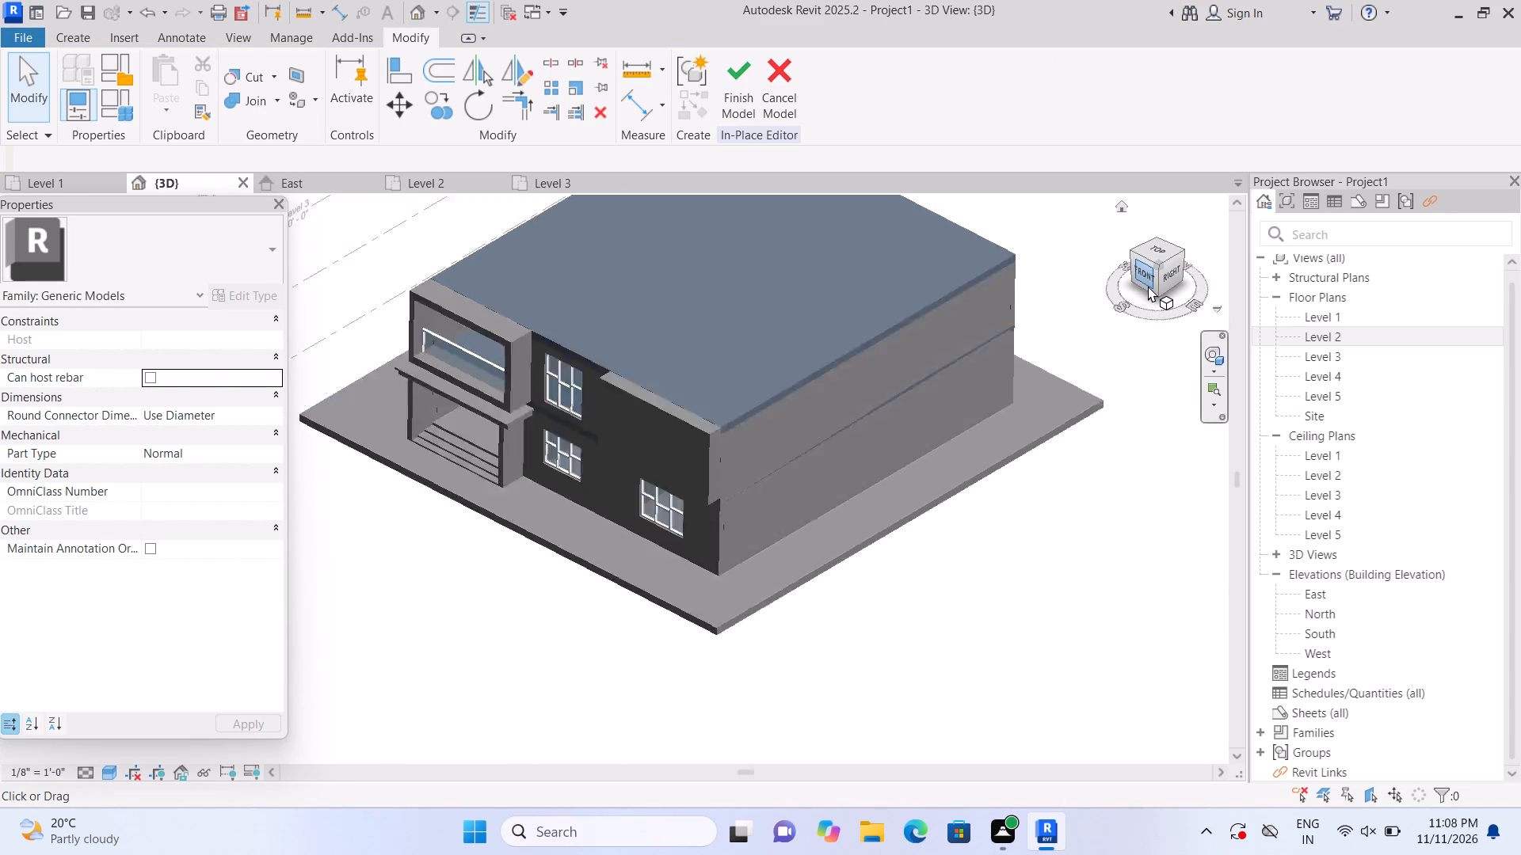
scroll(456, 561, "up", 4)
middle_click(475, 535)
middle_click_drag(487, 546, 514, 555)
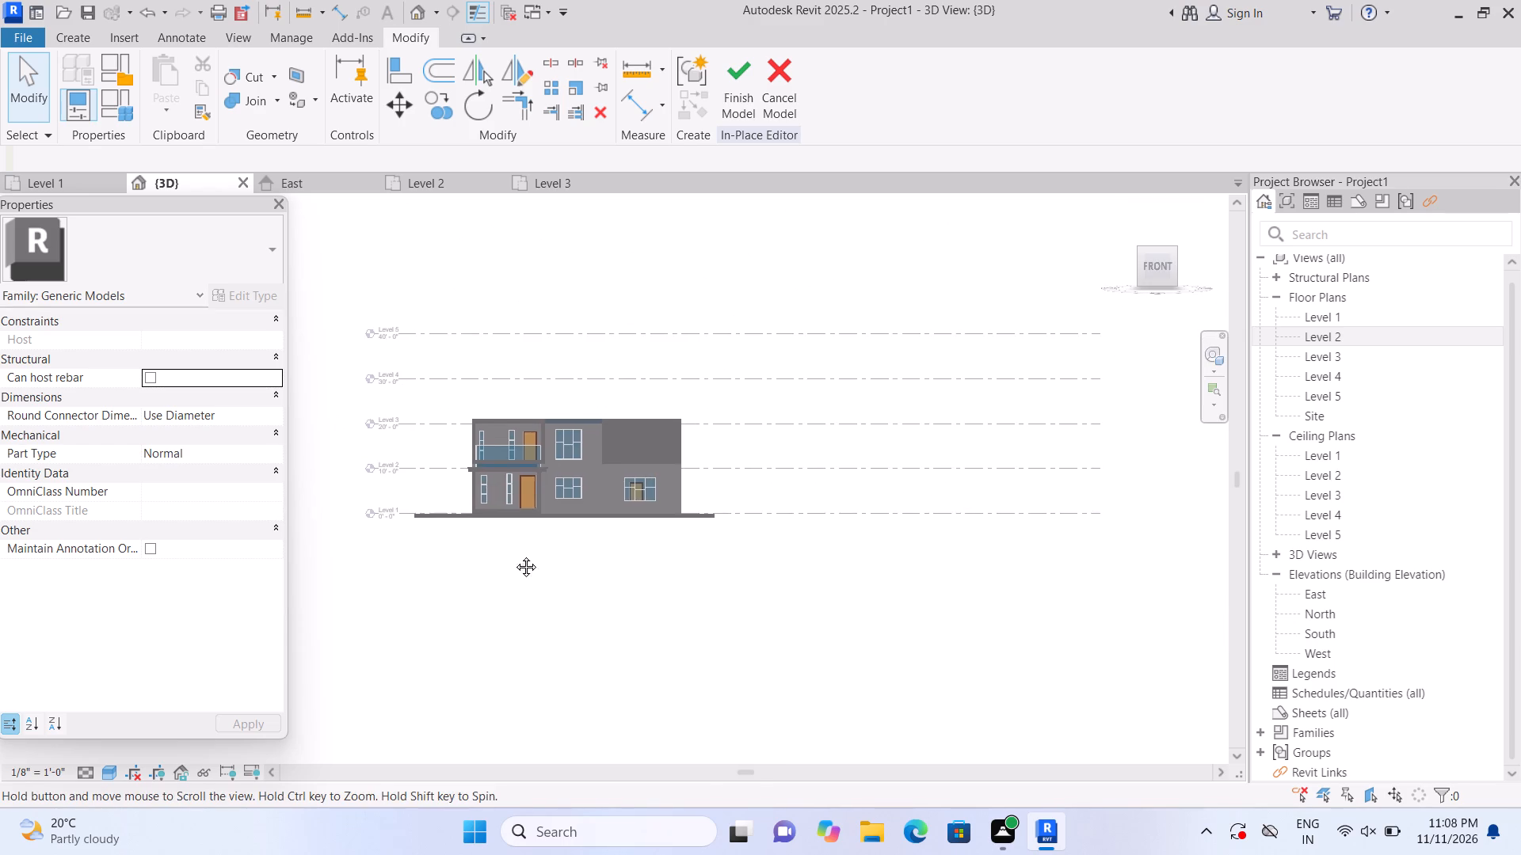
middle_click_drag(514, 555, 652, 574)
scroll(681, 528, "up", 8)
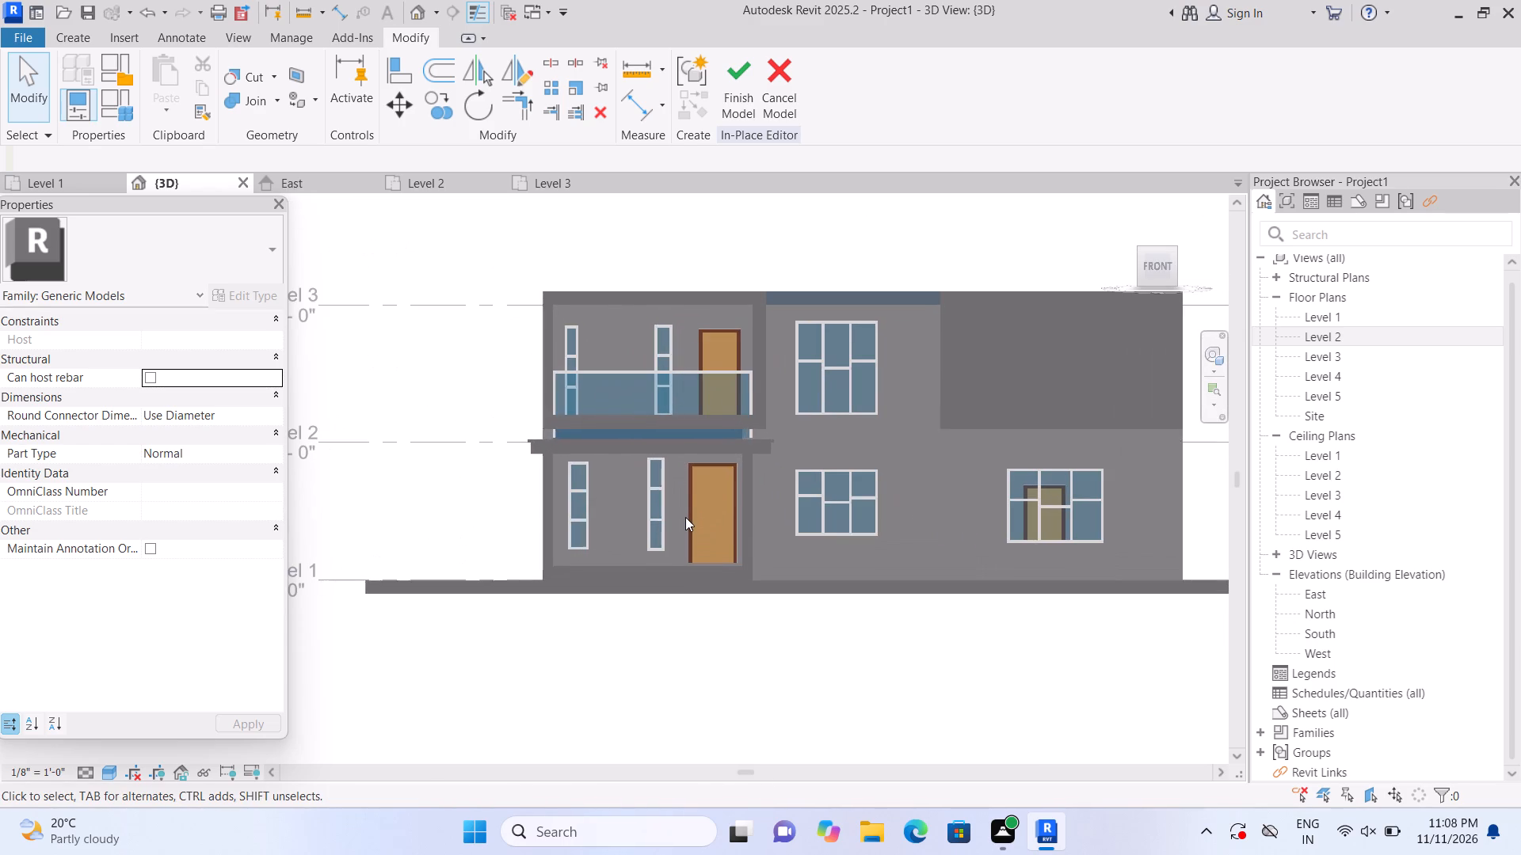
scroll(711, 506, "down", 2)
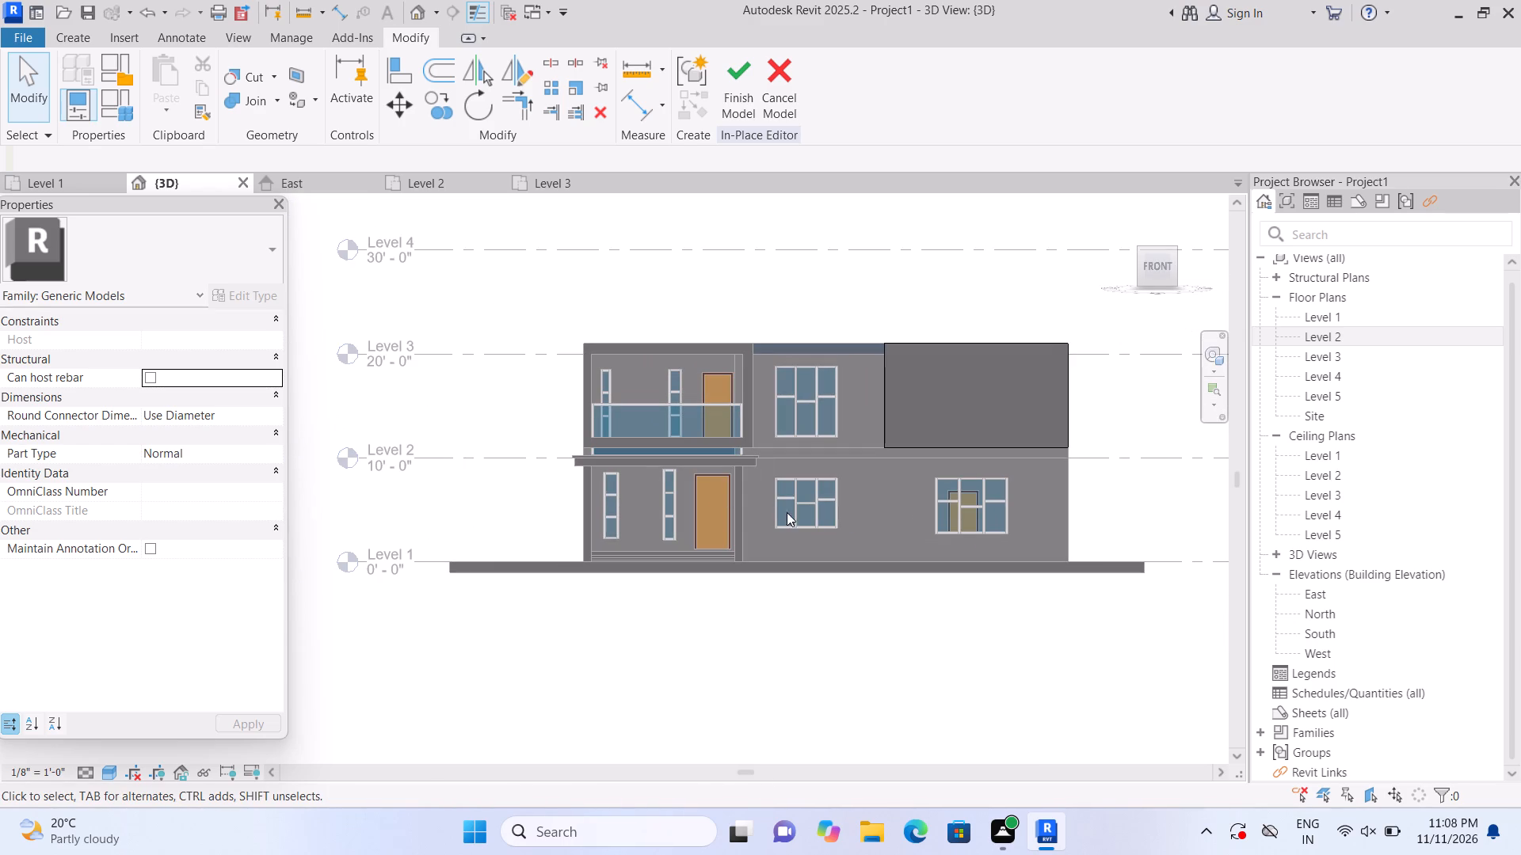
middle_click_drag(791, 592, 711, 596)
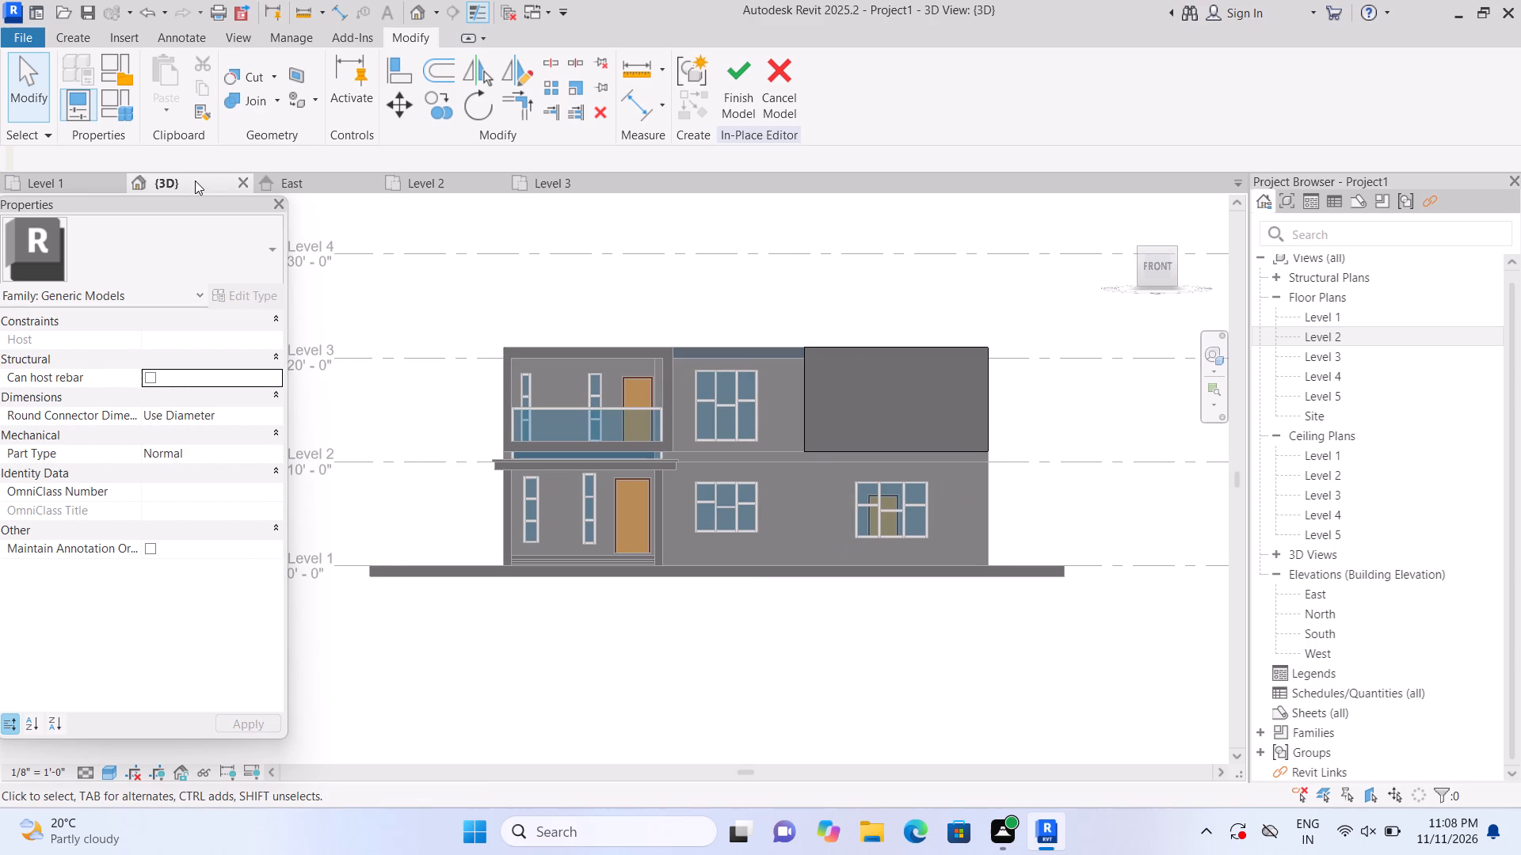
Create a void extrusion on the upper-floor block's front face from a rectangle inset within the block, drawn with a 2" offset.
left_click(70, 38)
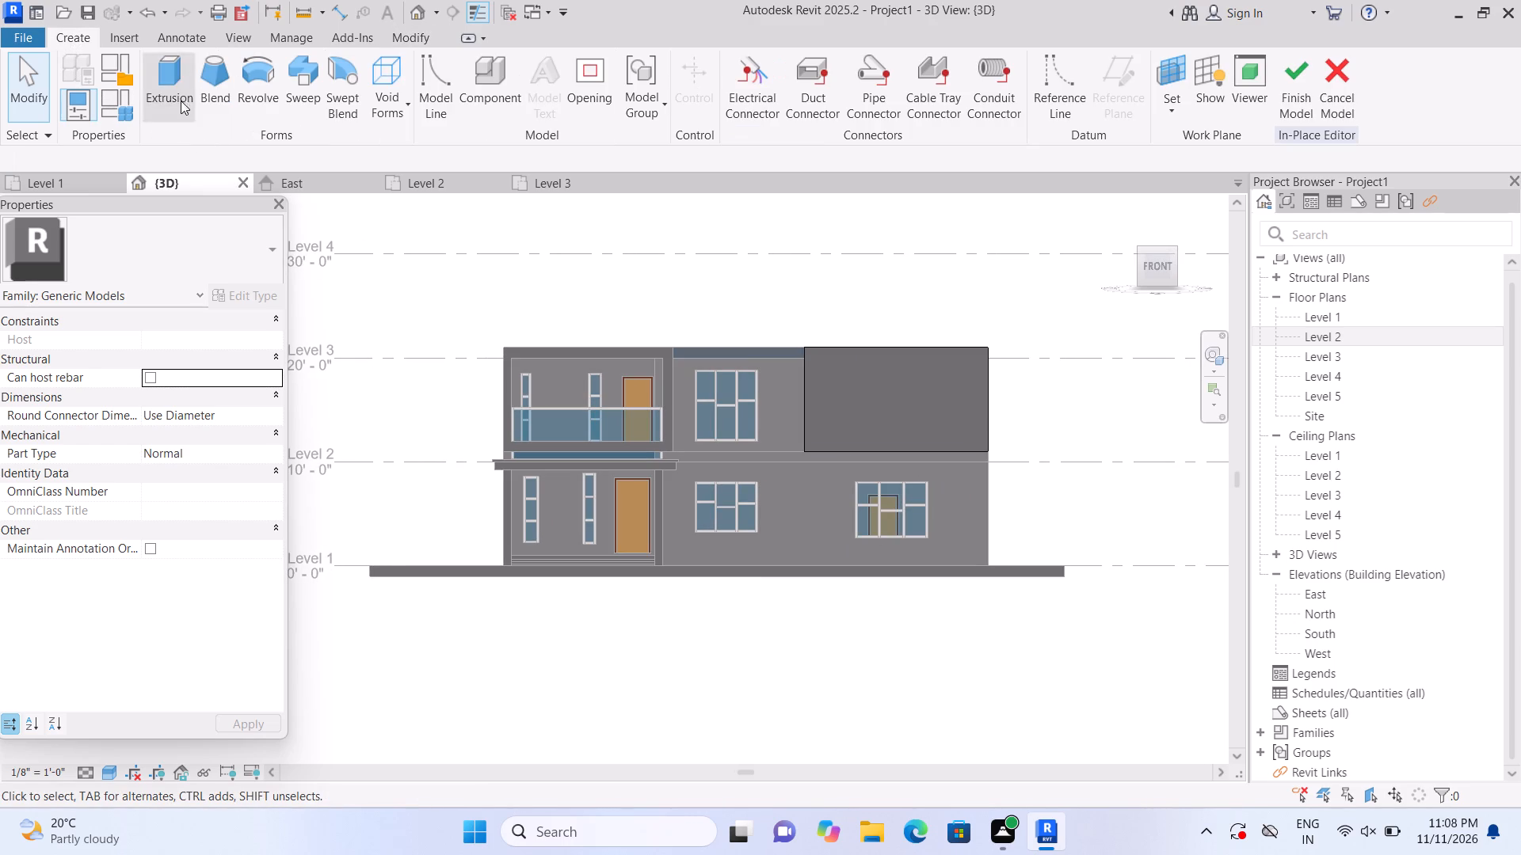
left_click(406, 108)
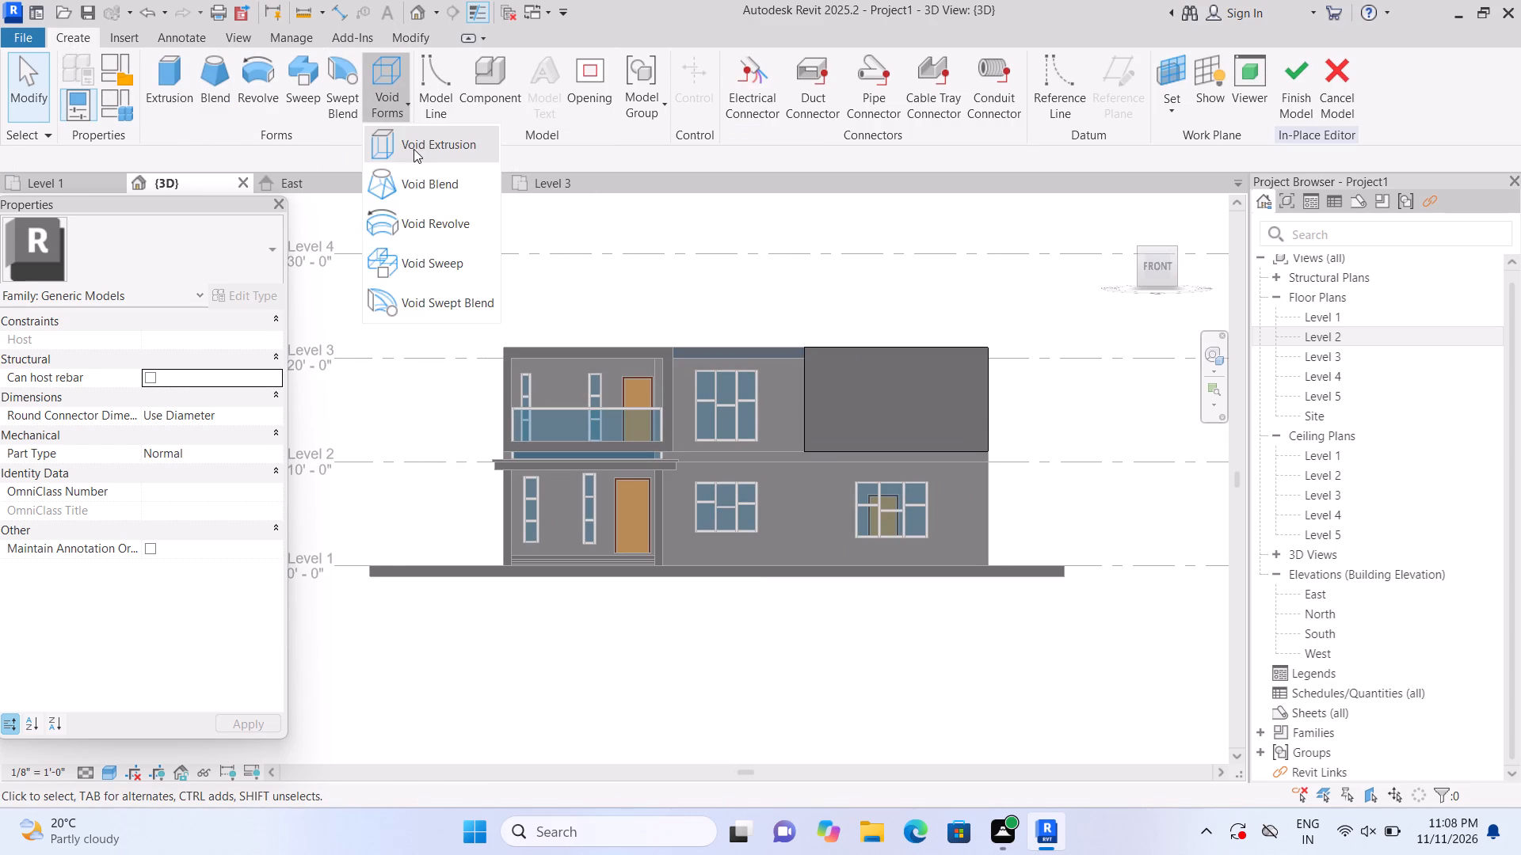
left_click(414, 149)
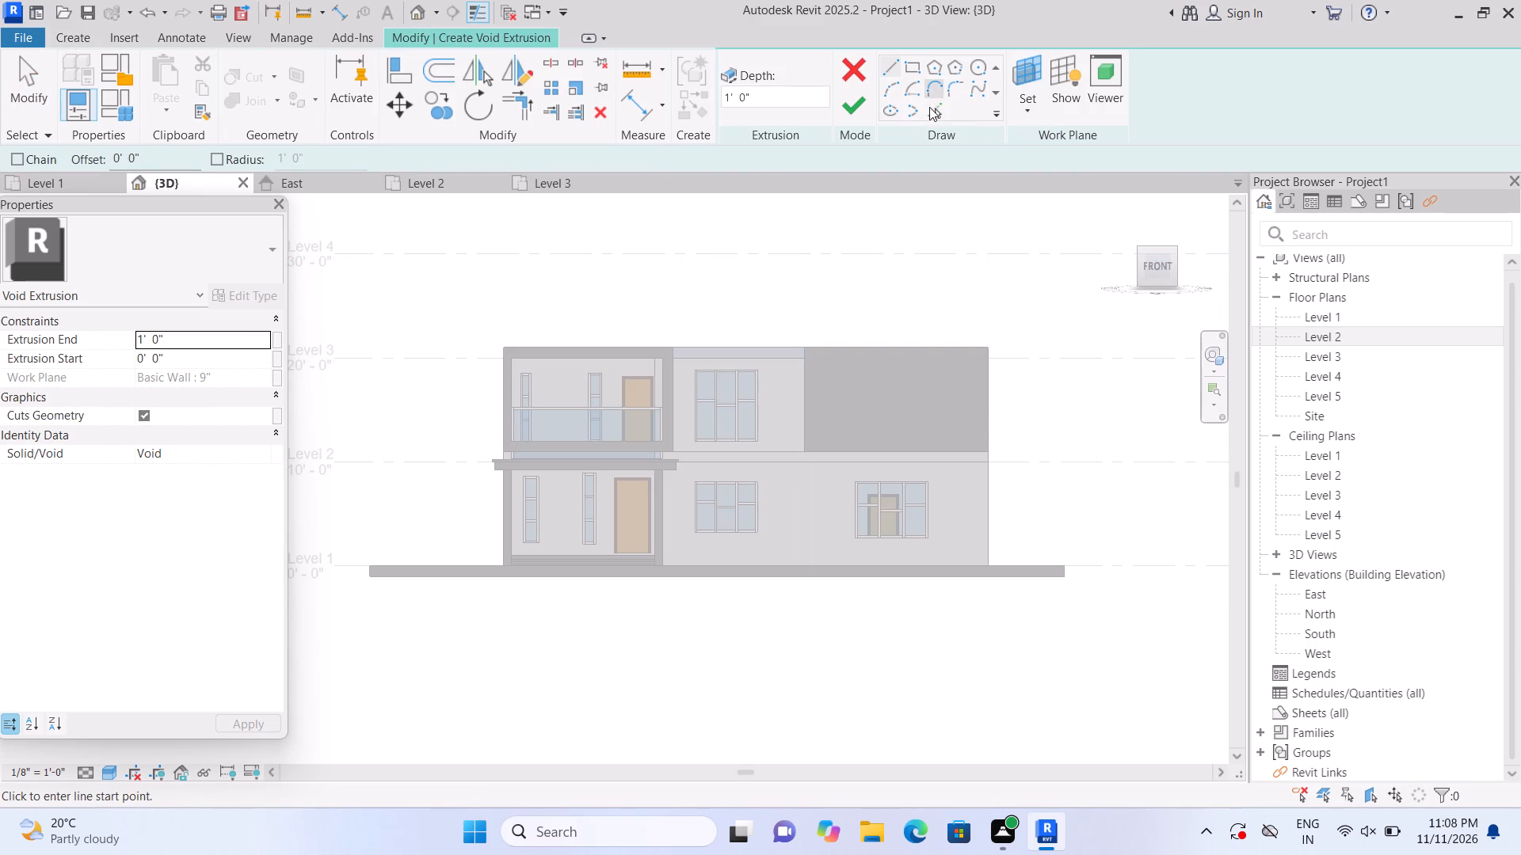
left_click(1026, 115)
left_click(1036, 182)
scroll(967, 331, "up", 2)
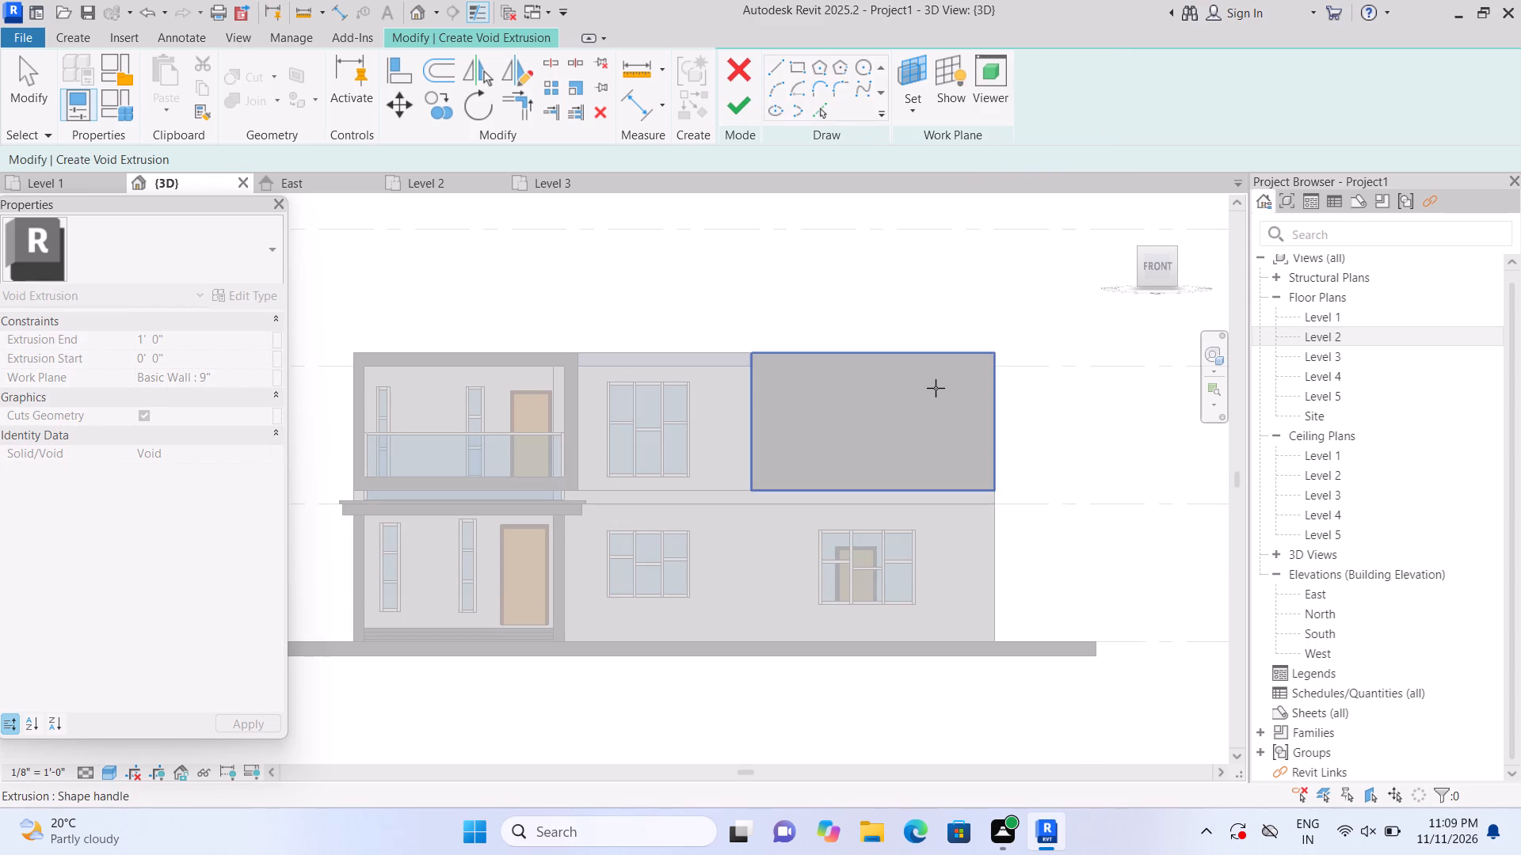
left_click(936, 388)
double_click(907, 66)
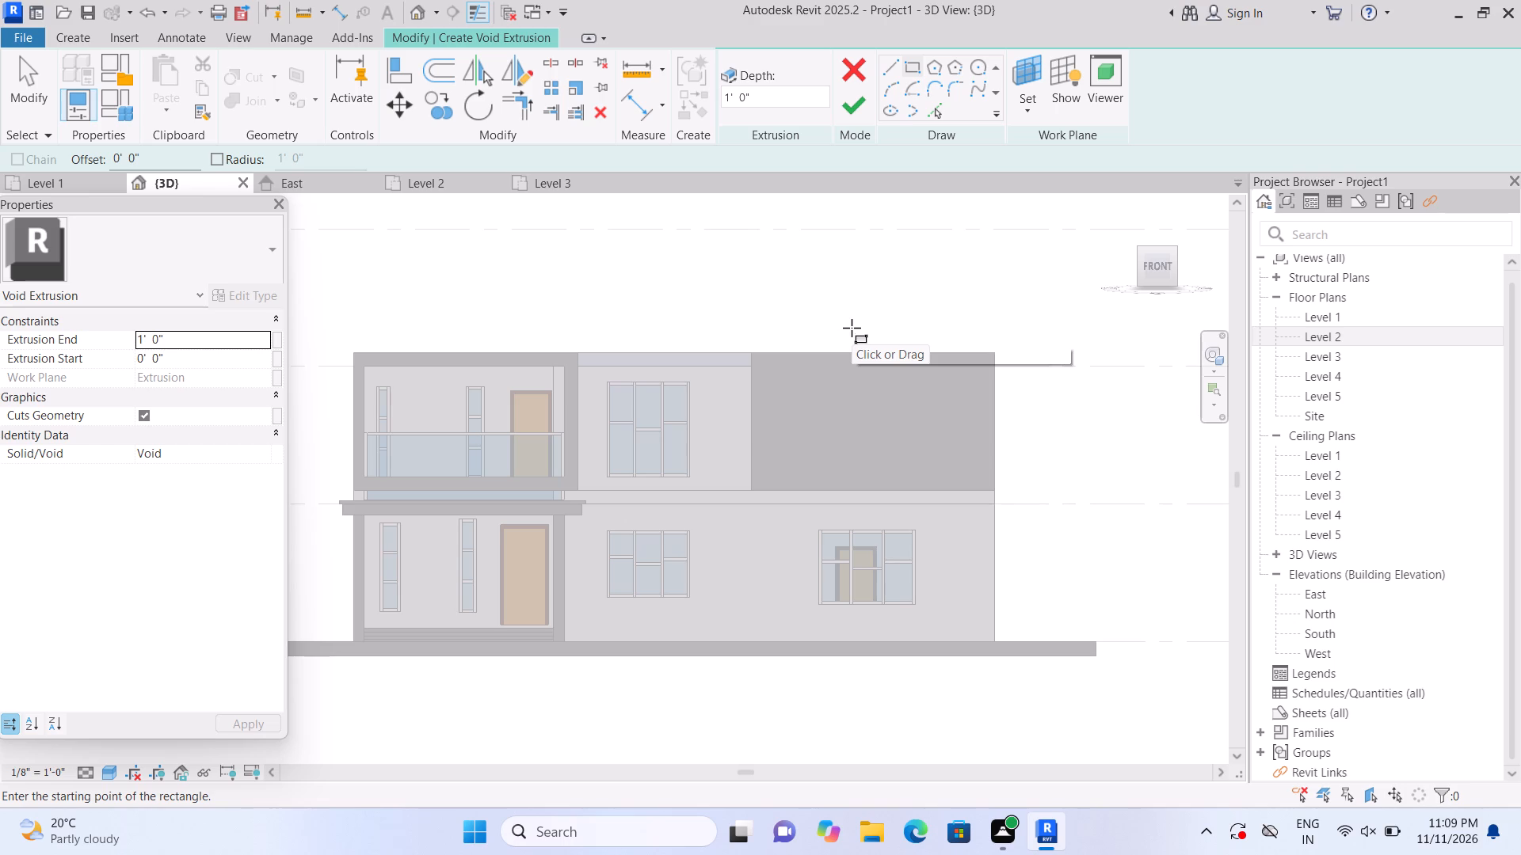
scroll(844, 442, "up", 2)
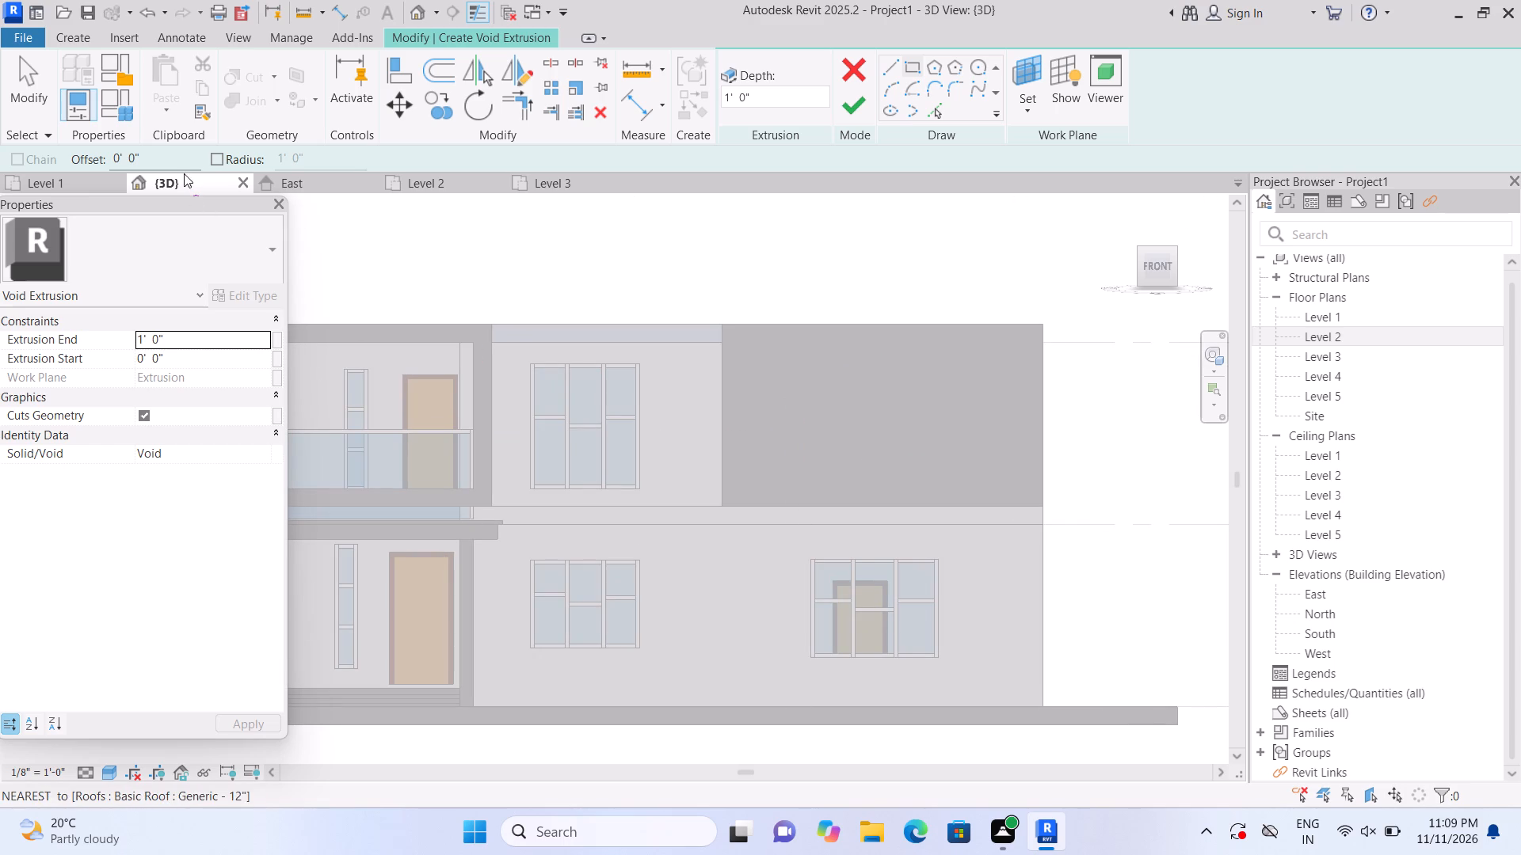
left_click(181, 161)
key("BackSpace")
key("BackSpace")
key("BackSpace")
key("BackSpace")
key("BackSpace")
key("BackSpace")
key("BackSpace")
key("BackSpace")
key("BackSpace")
key("BackSpace")
key("BackSpace")
key("BackSpace")
key("BackSpace")
key("BackSpace")
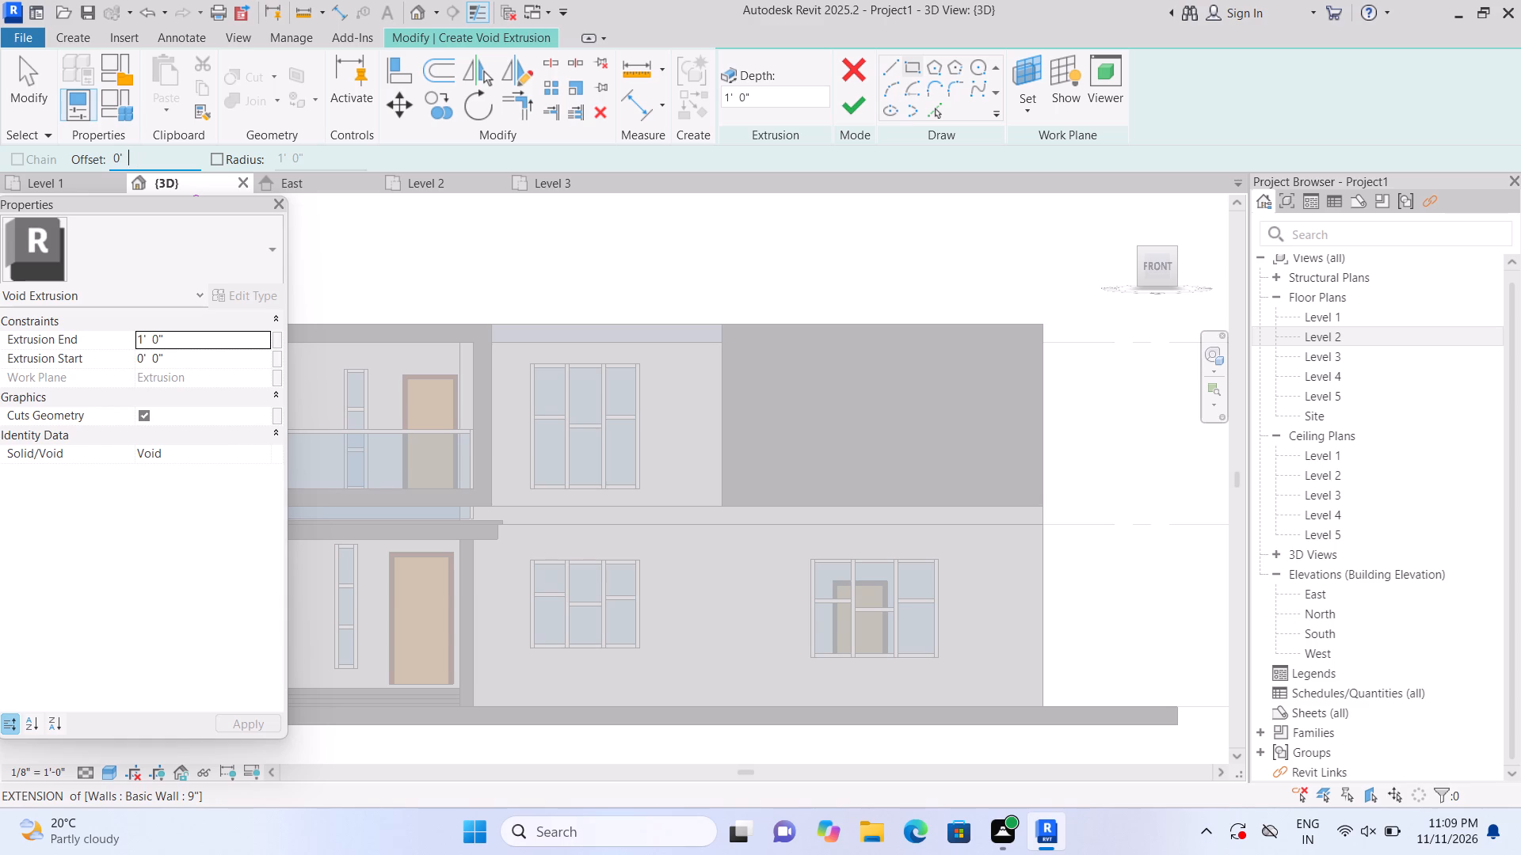
type("2\"")
key("Return")
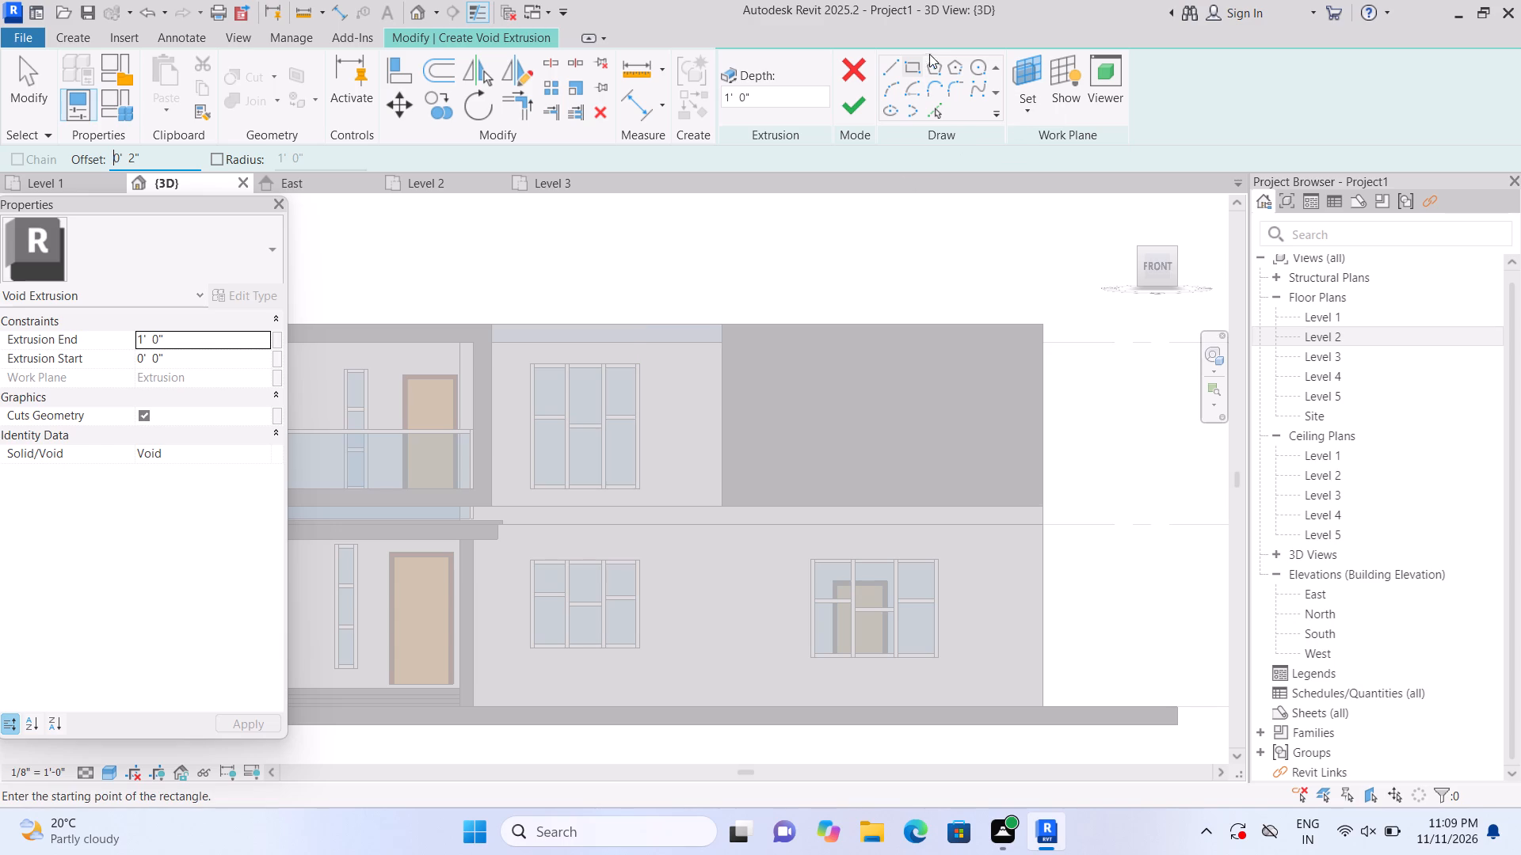
scroll(821, 344, "up", 3)
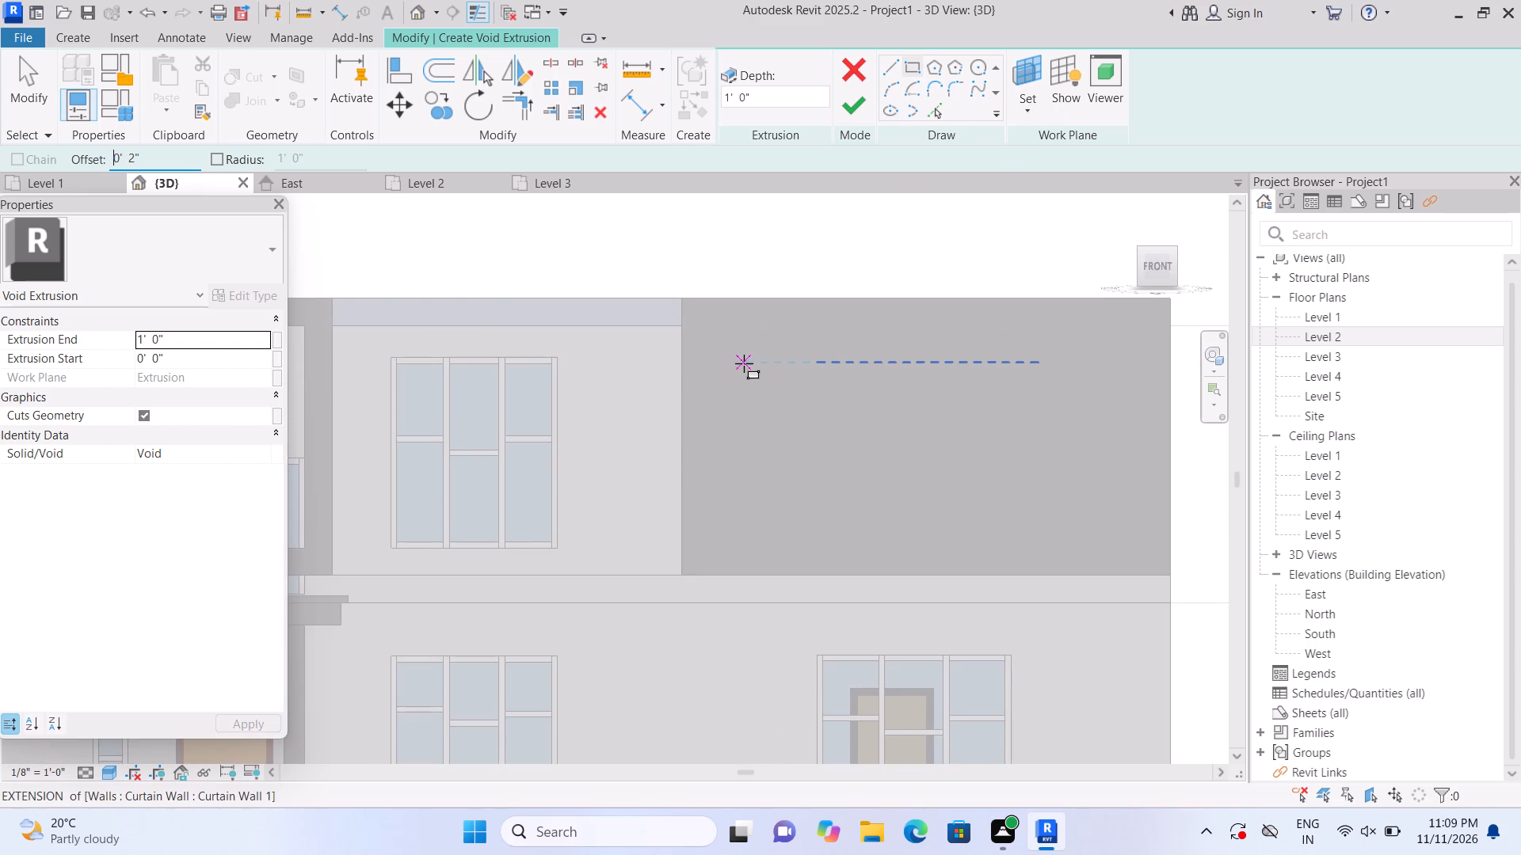
left_click(745, 363)
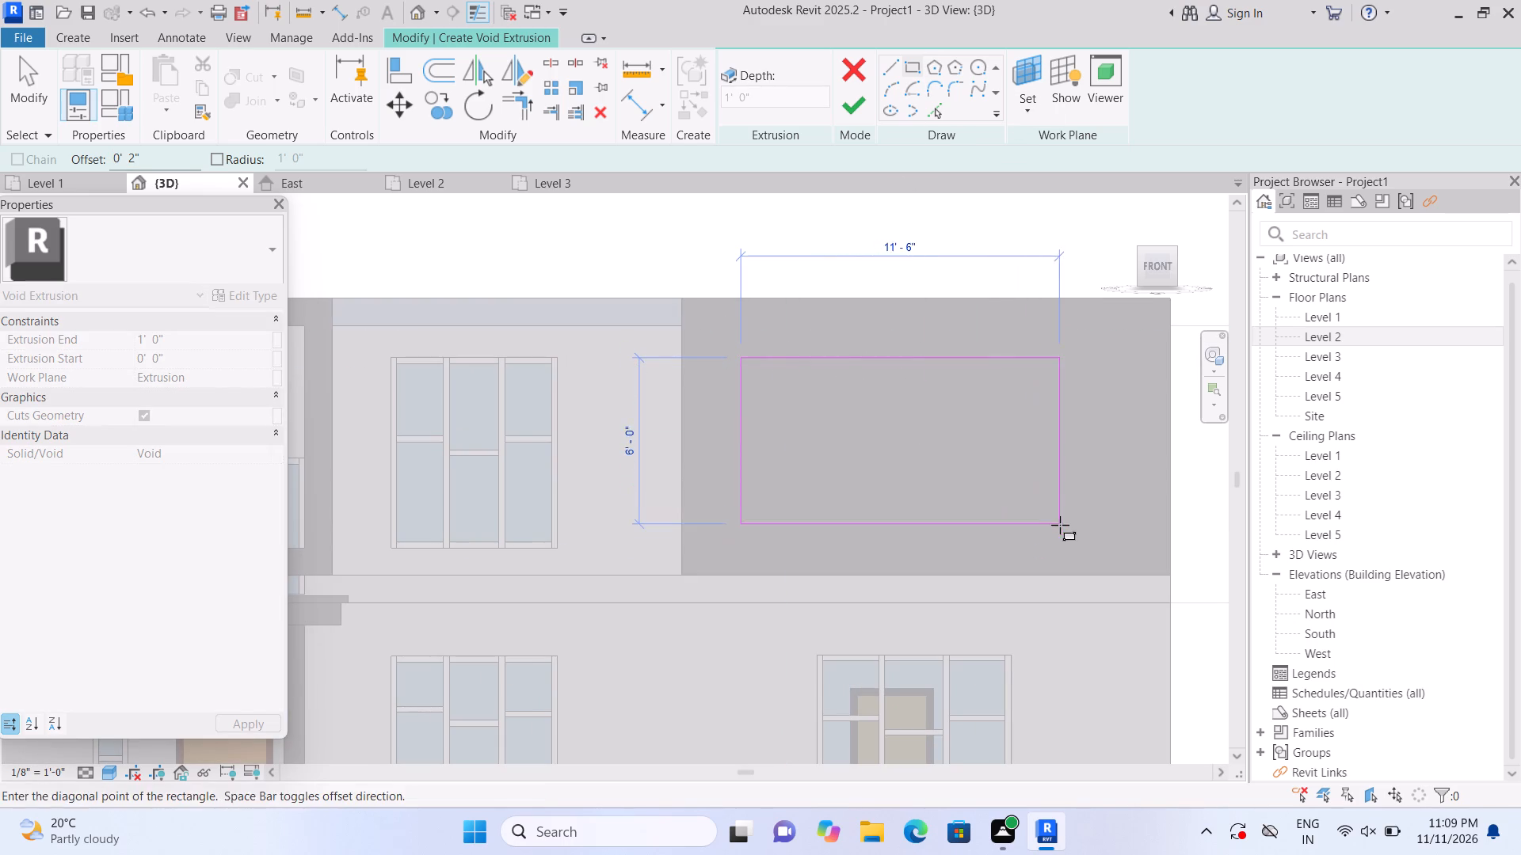
double_click(1106, 520)
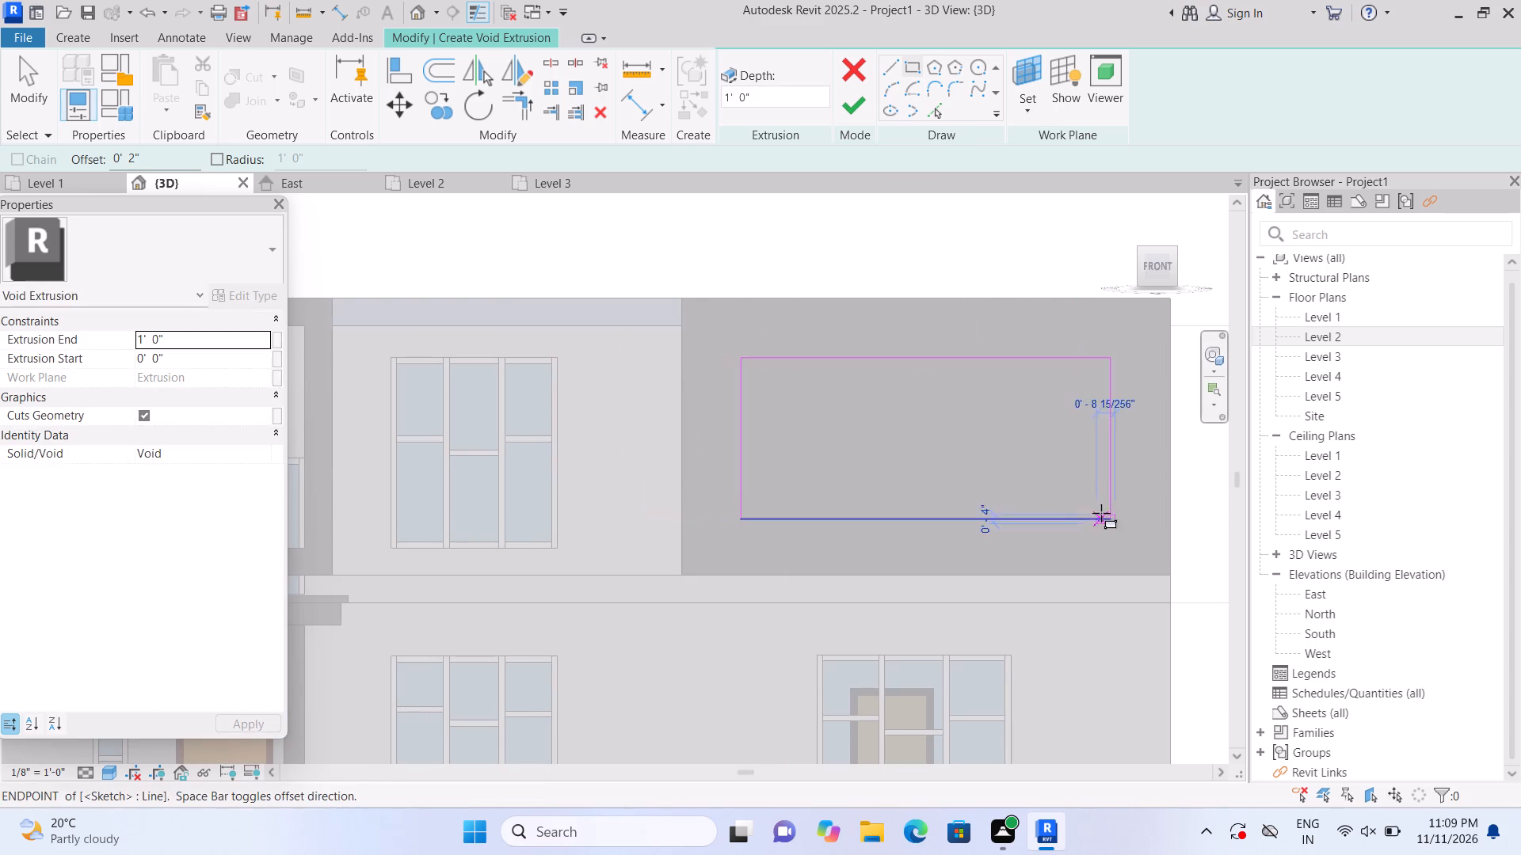
left_click(871, 97)
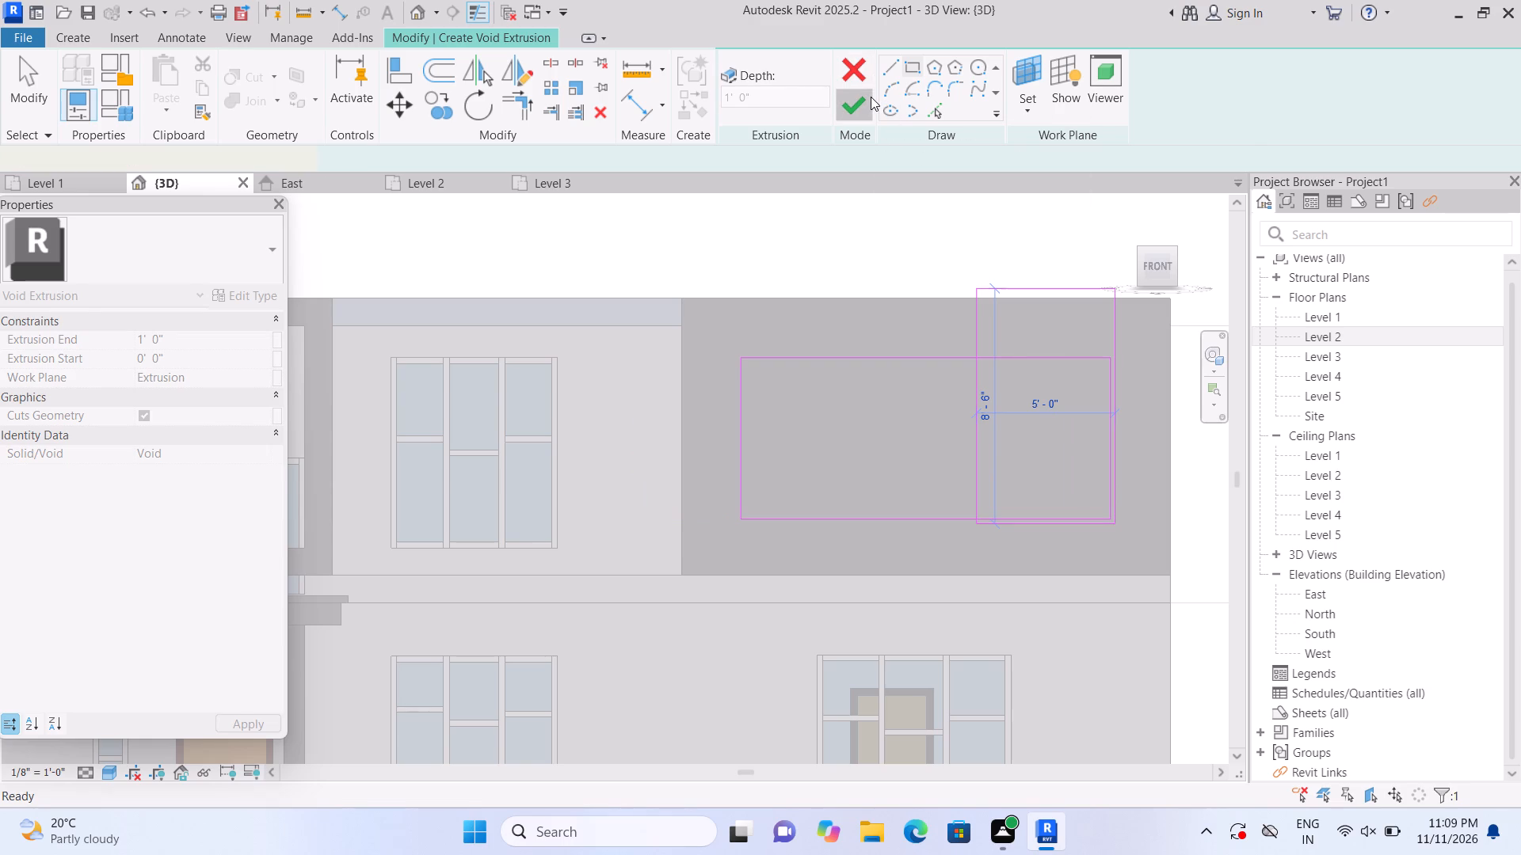
left_click(867, 226)
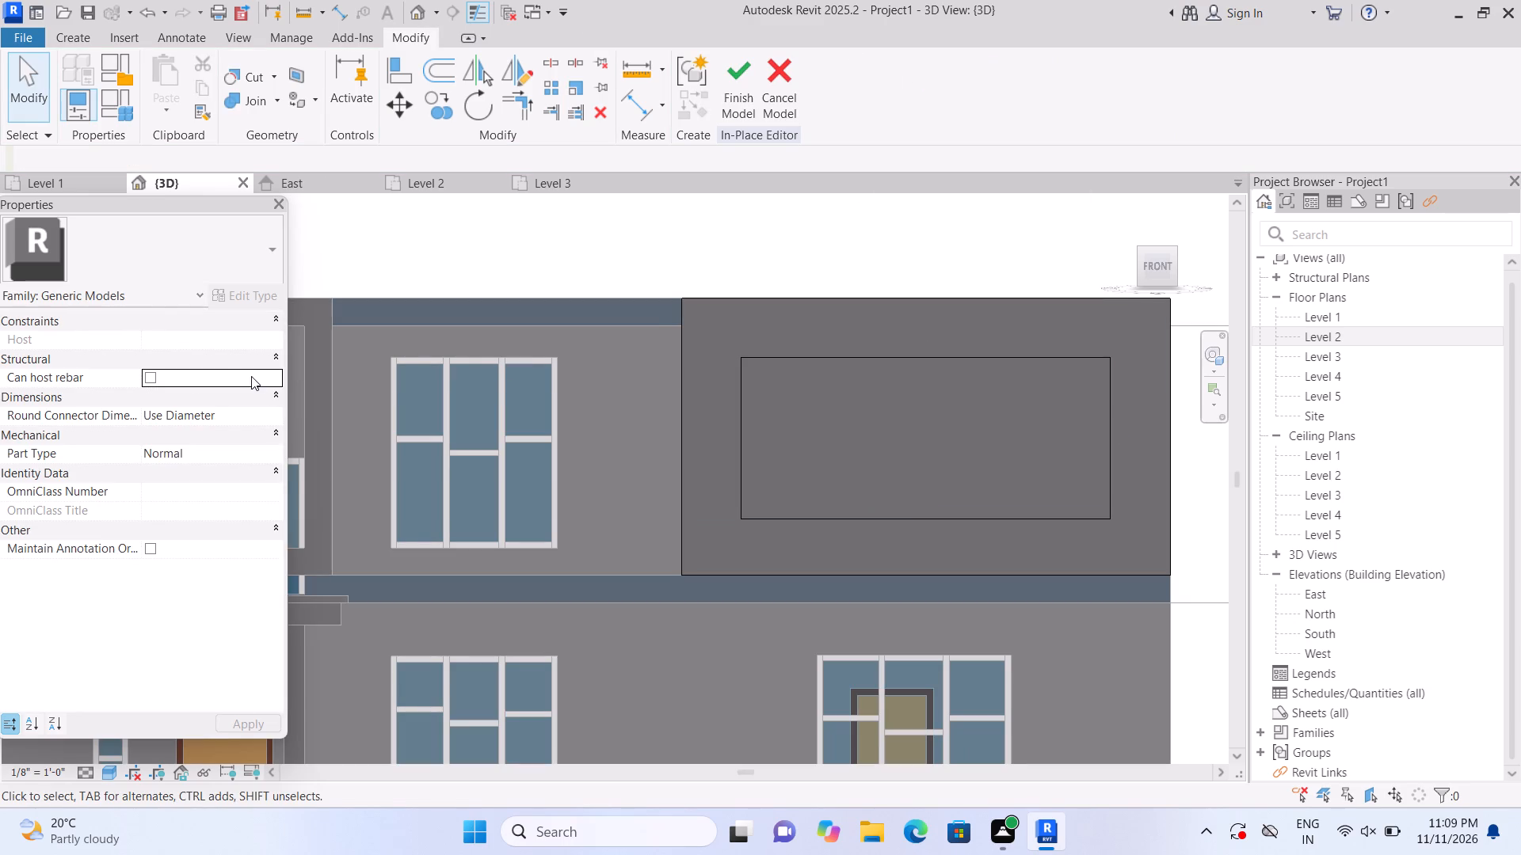
Set the void's extrusion end to 2'-0".
left_click(814, 382)
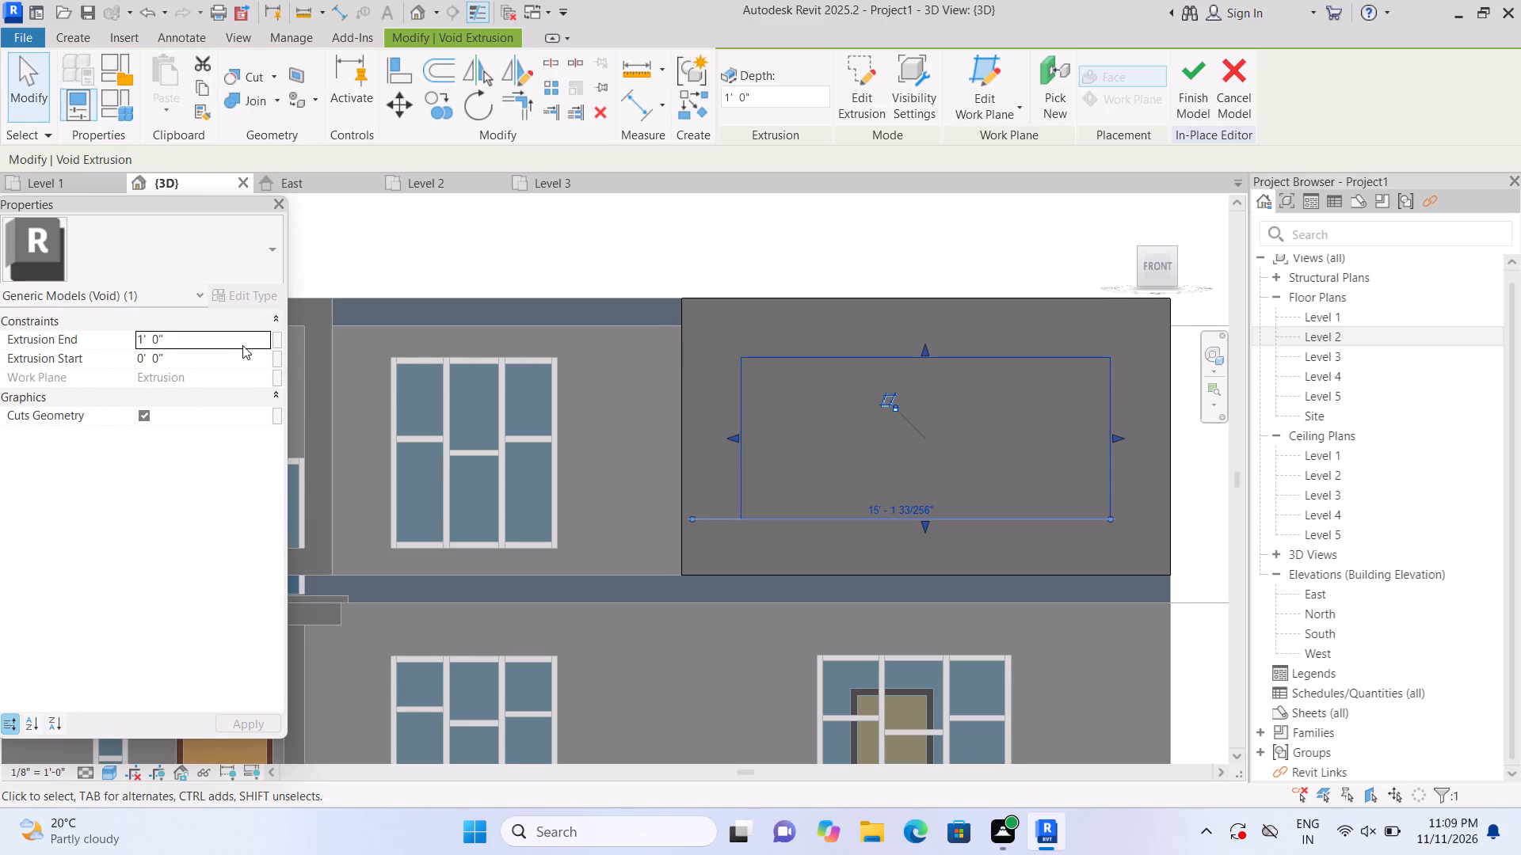
left_click(242, 345)
key("BackSpace")
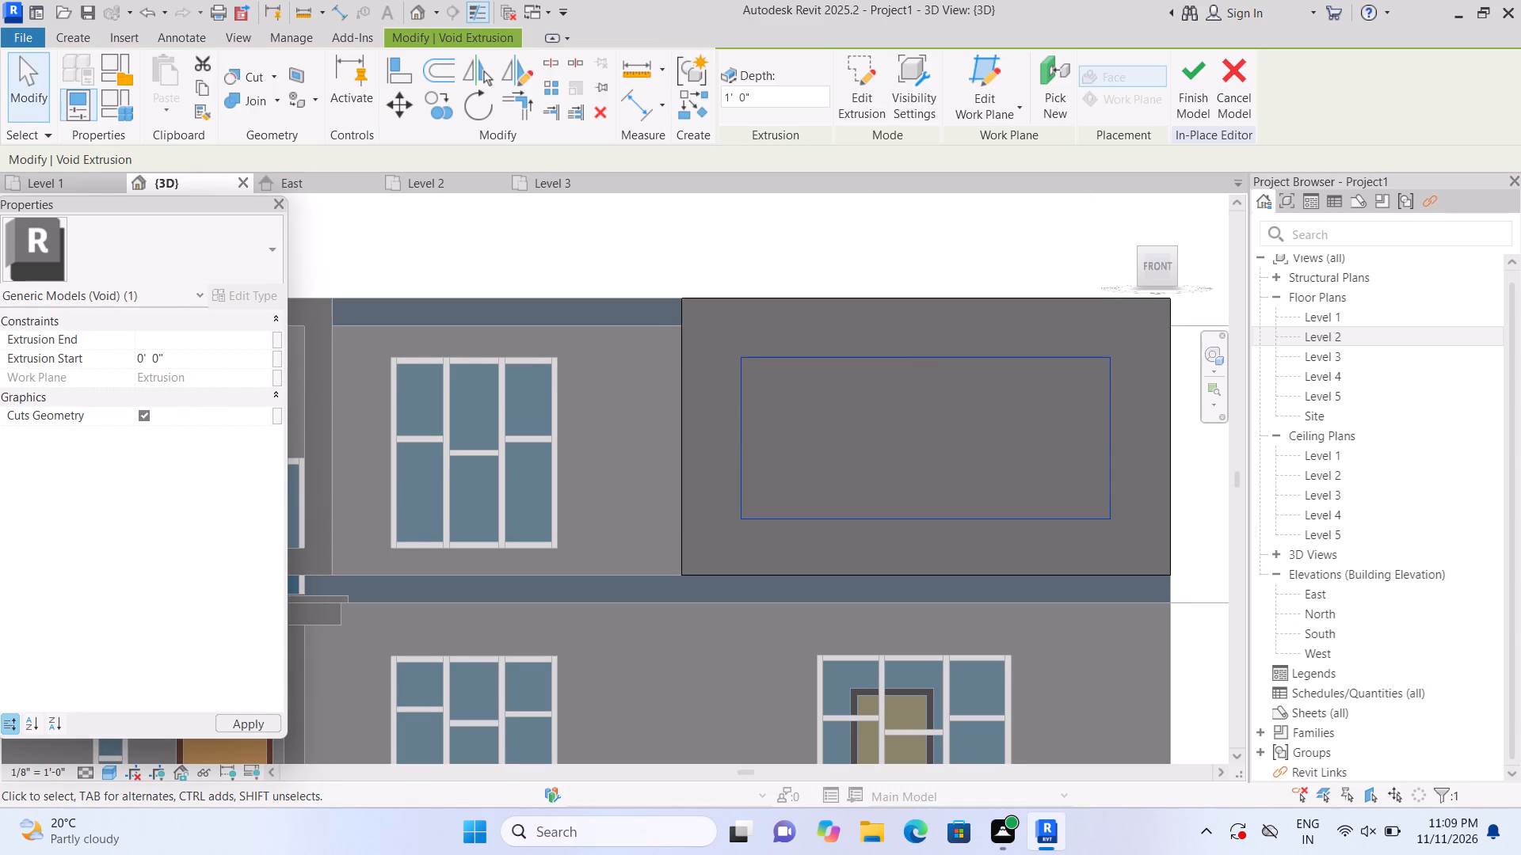
type("2'")
key("Return")
left_click(477, 252)
Stretch the void's top edge slightly upward and its bottom edge slightly downward to enlarge the opening around the upper window.
scroll(980, 294, "up", 1)
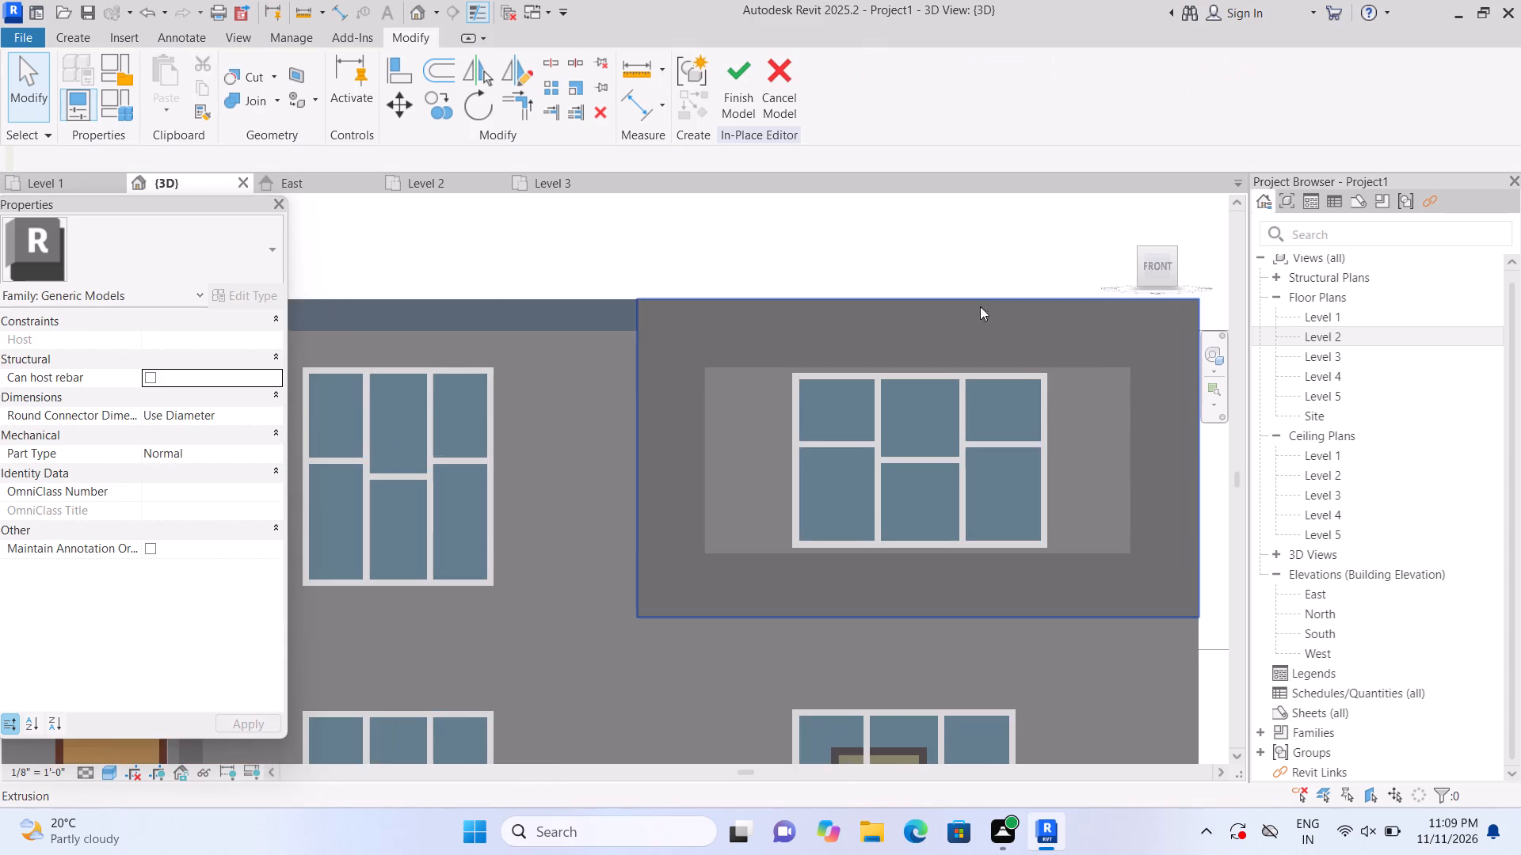
scroll(987, 341, "up", 1)
left_click(1031, 363)
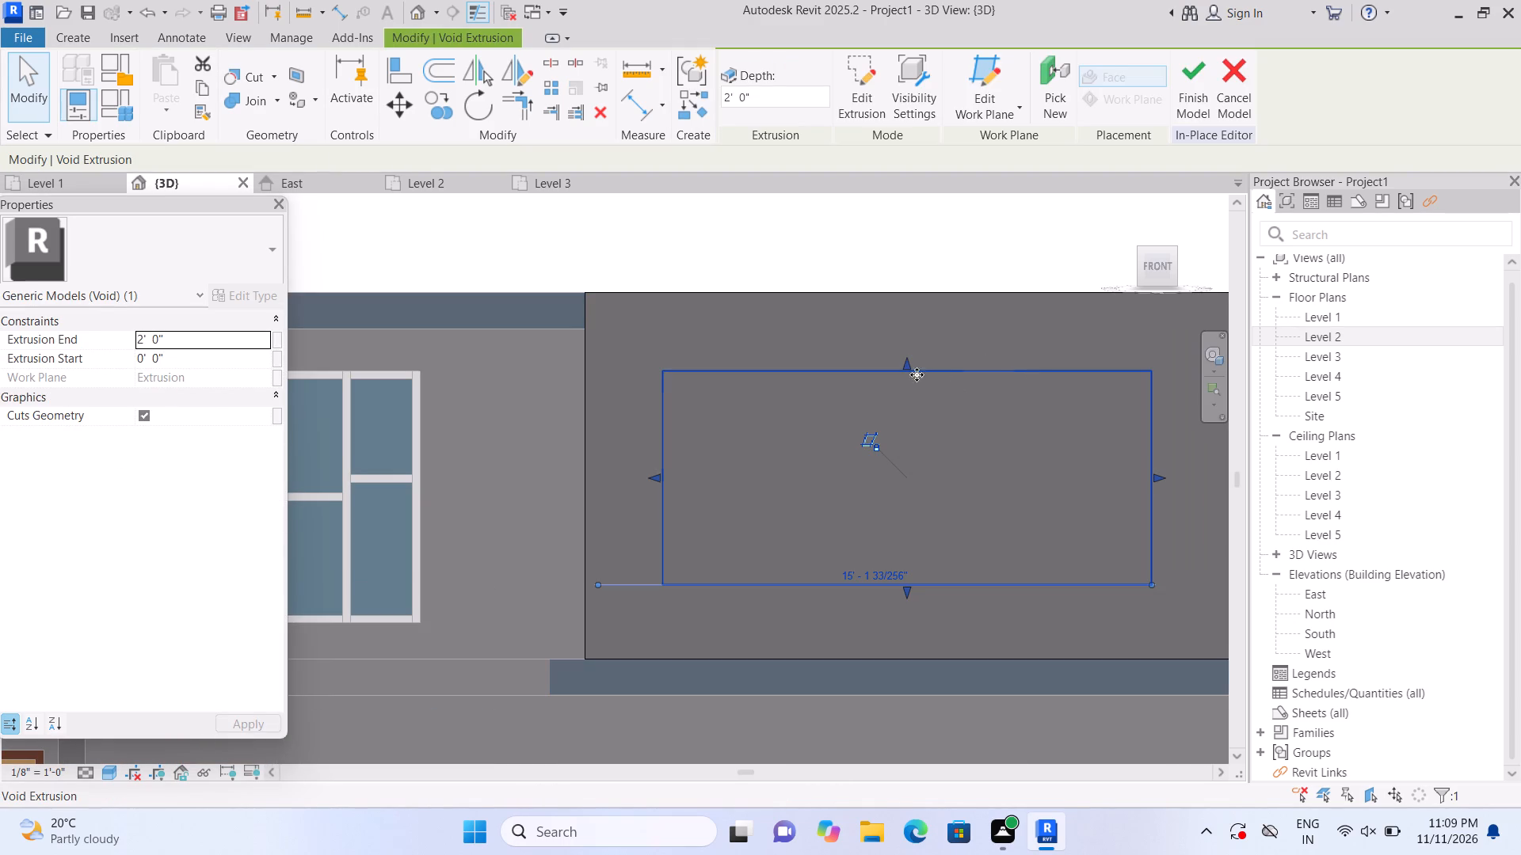
left_click_drag(906, 365, 901, 347)
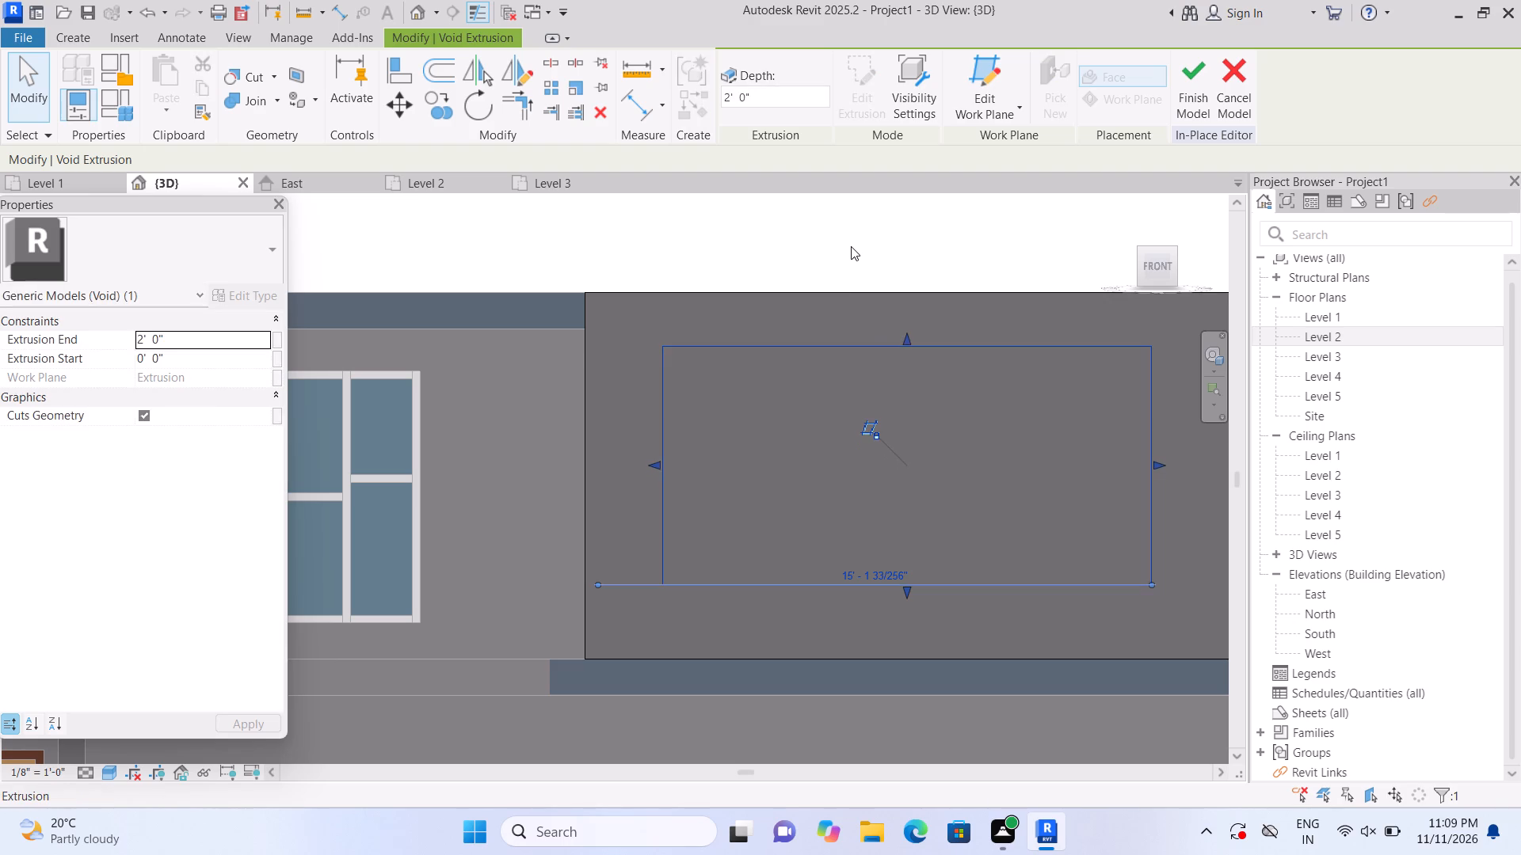
double_click(851, 246)
scroll(851, 248, "down", 1)
scroll(969, 546, "up", 2)
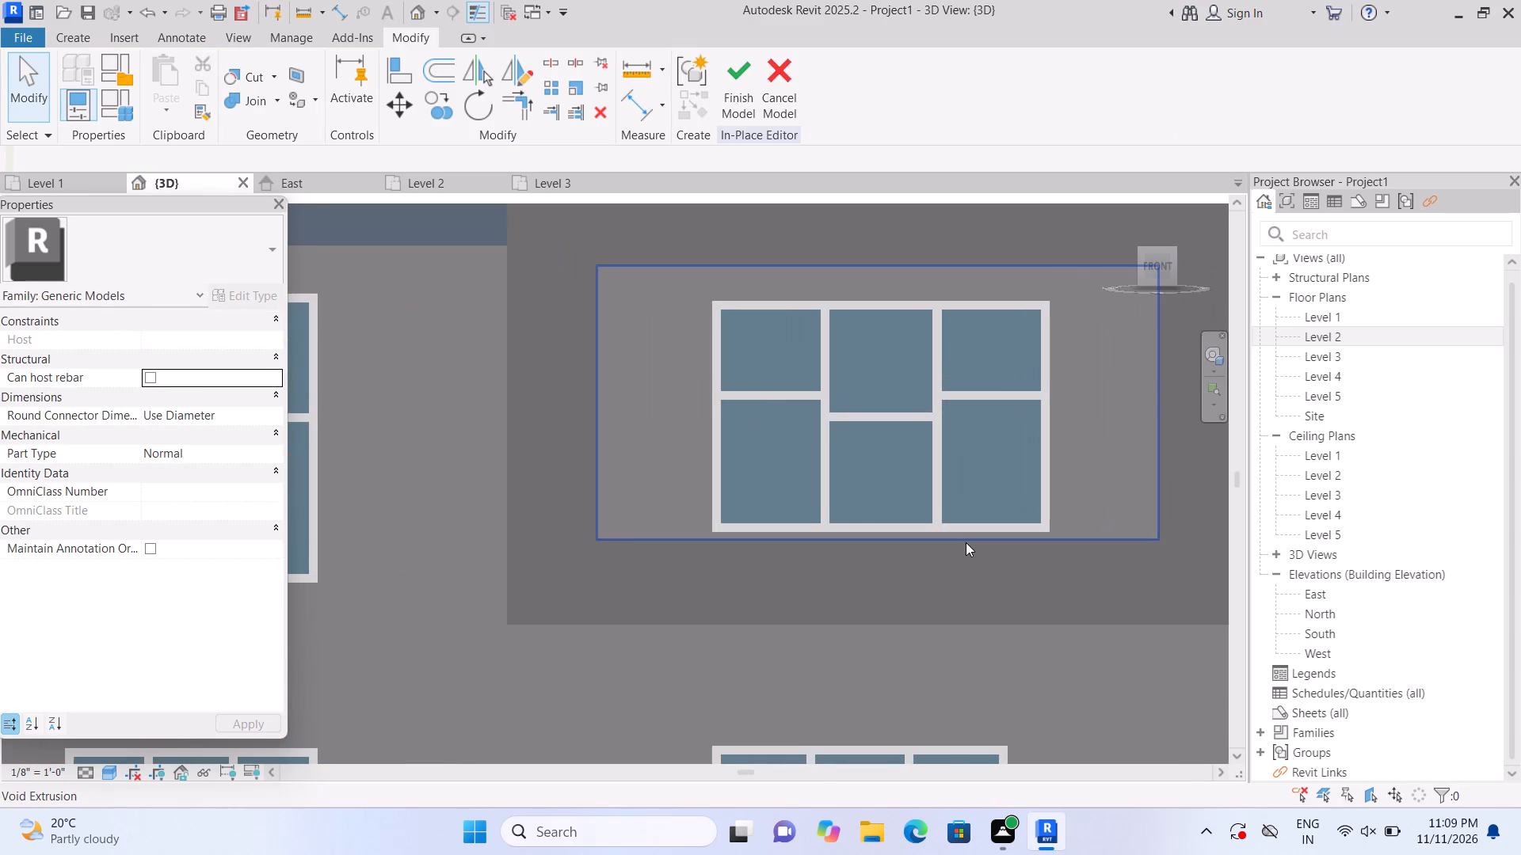
left_click(965, 542)
left_click_drag(878, 543, 880, 545)
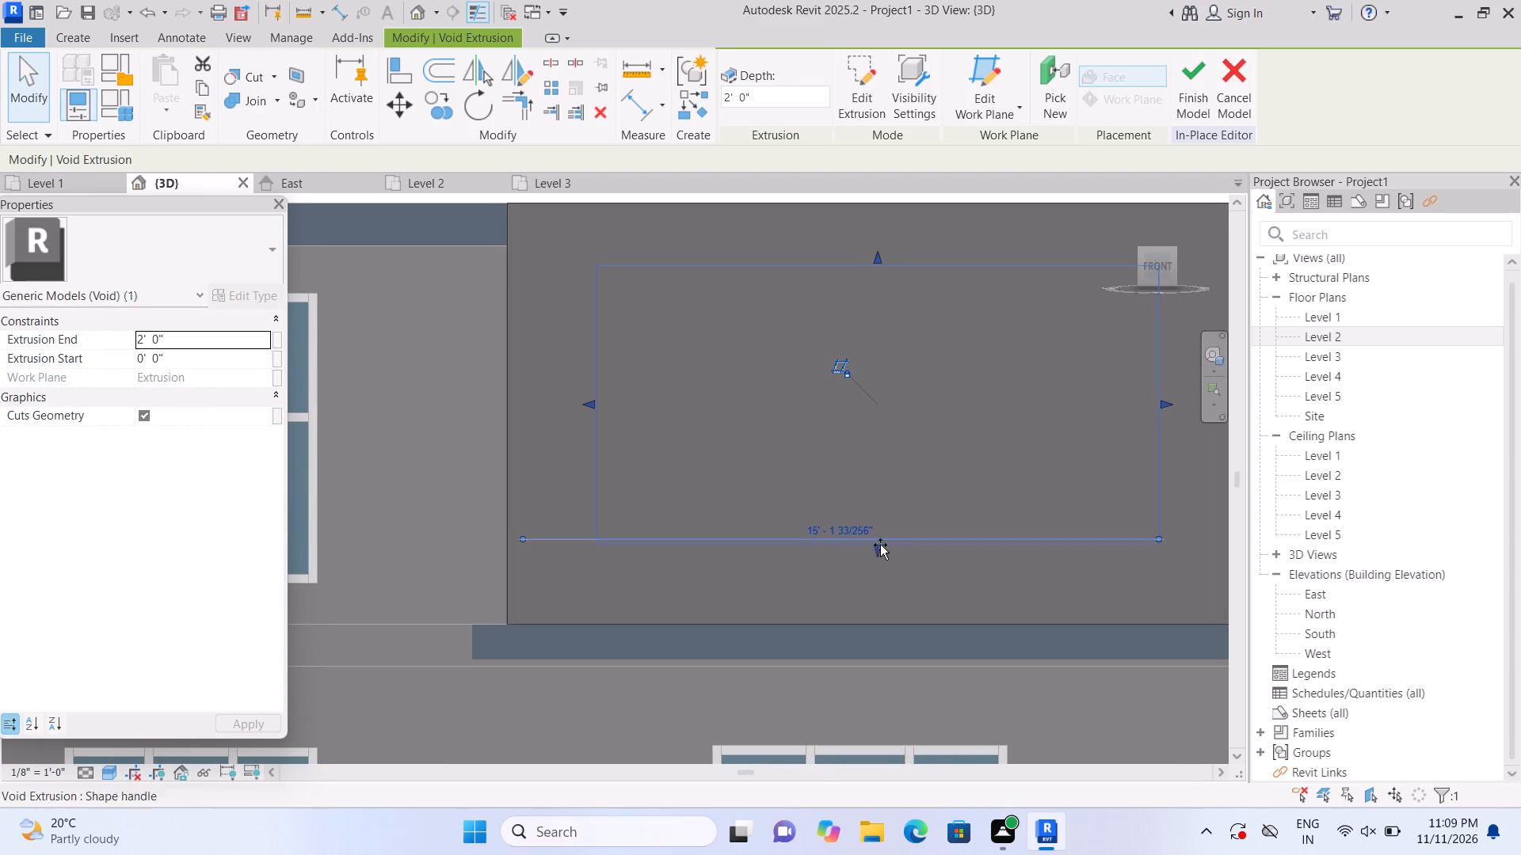
left_click_drag(880, 545, 885, 569)
left_click(472, 516)
Examine the hollowed box frame around the upper window in the isometric and front views.
scroll(475, 514, "down", 8)
middle_click_drag(482, 587, 610, 531)
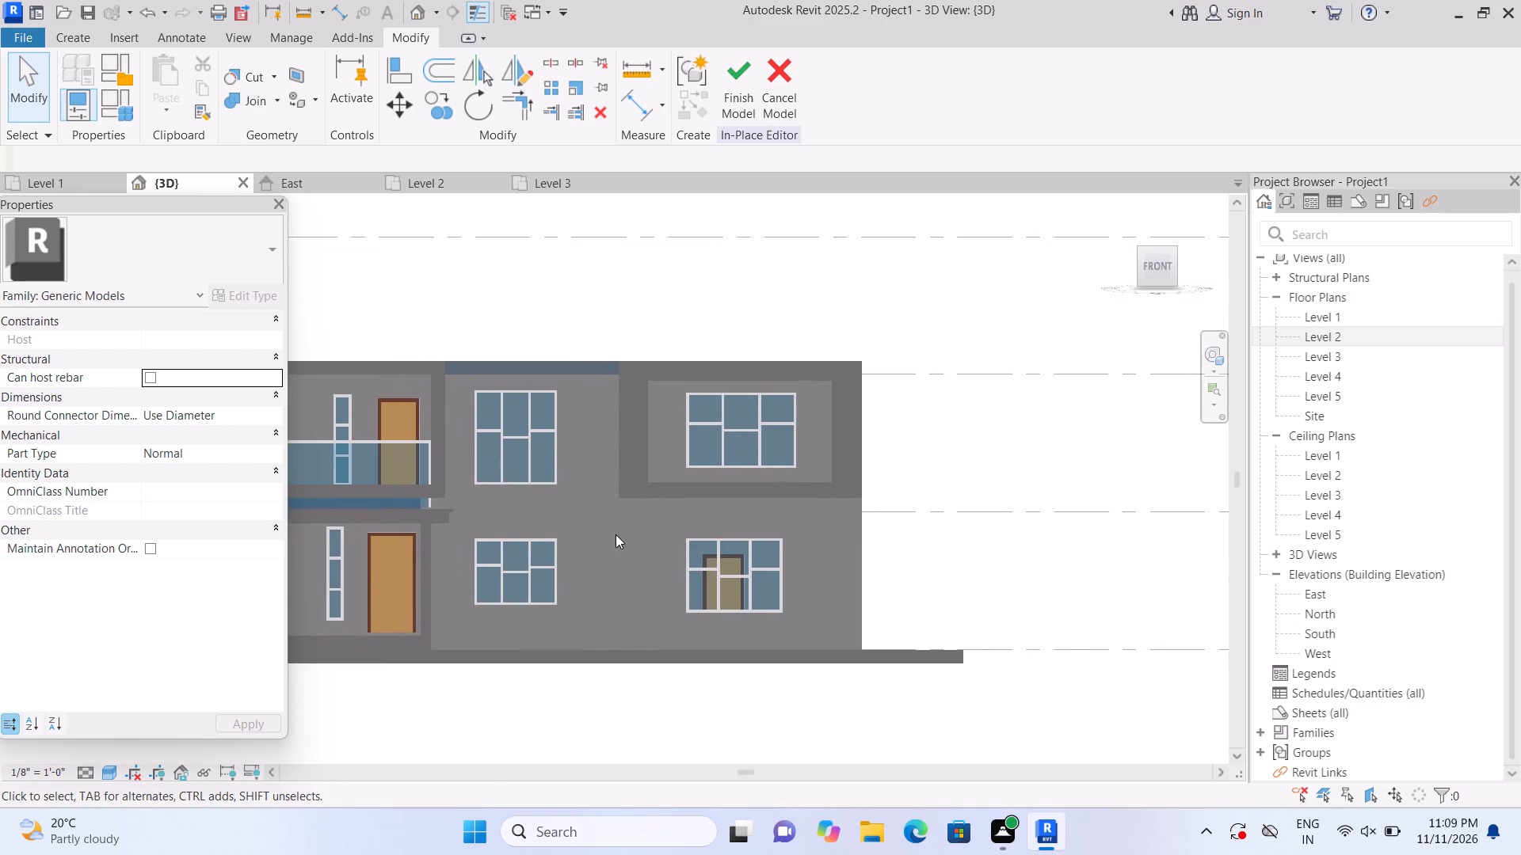
middle_click_drag(638, 534, 782, 528)
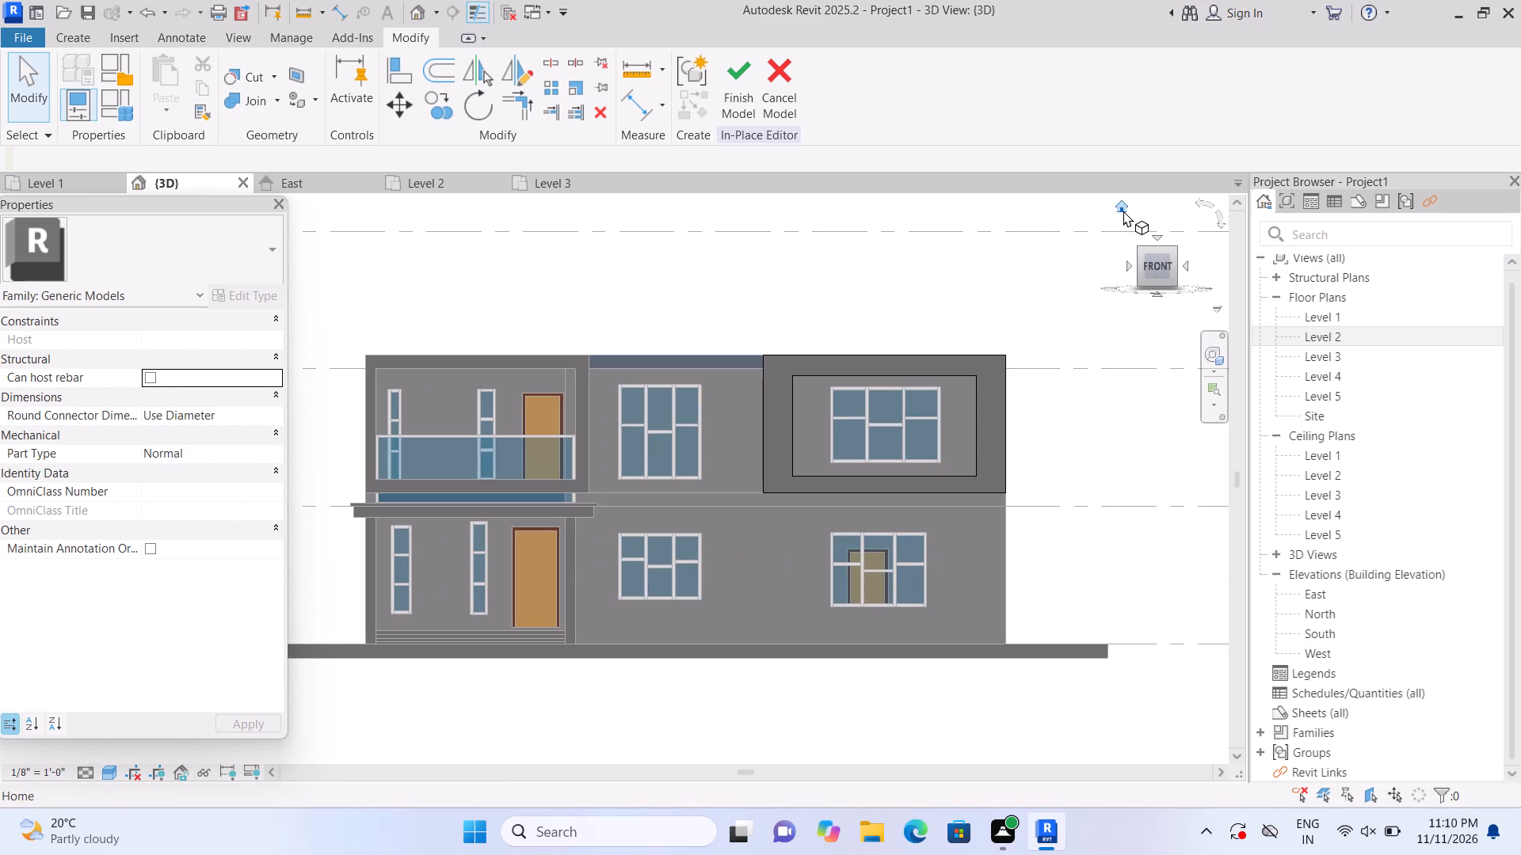
left_click(1122, 207)
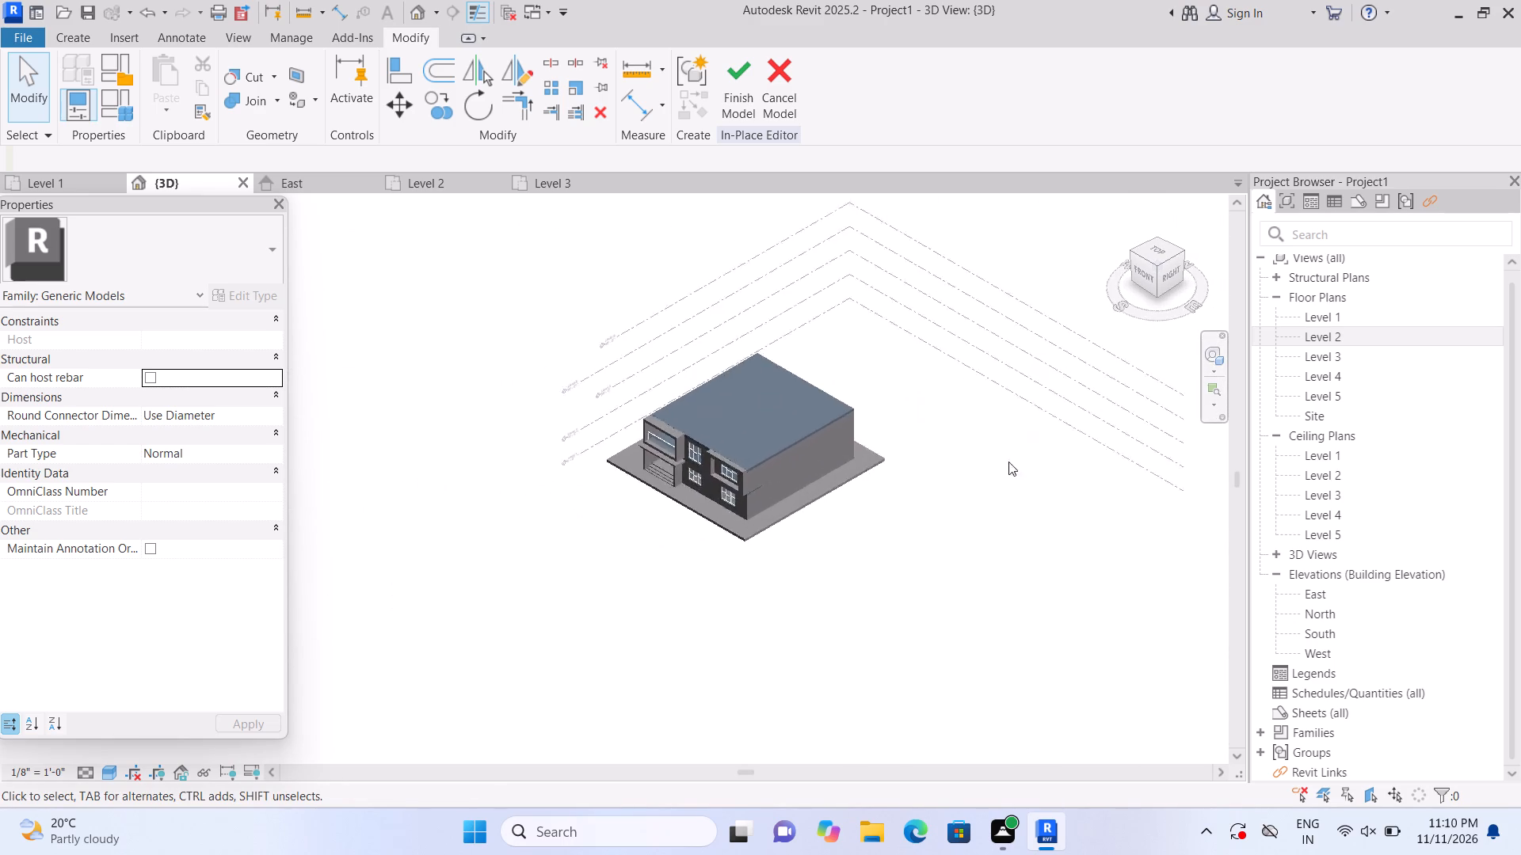
scroll(497, 620, "up", 1)
scroll(416, 640, "up", 5)
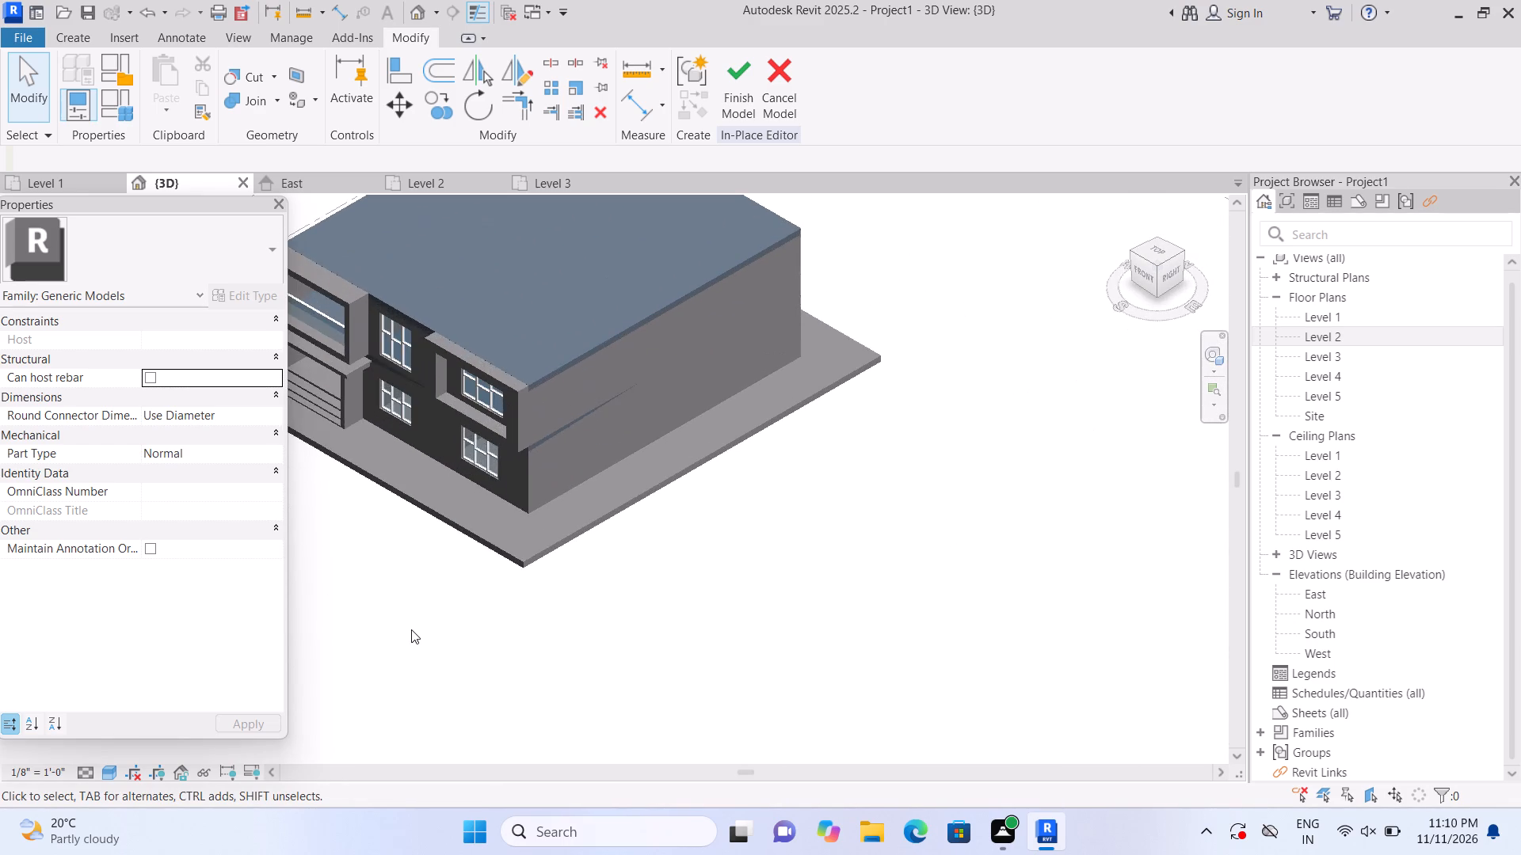
scroll(411, 629, "up", 1)
middle_click_drag(436, 597, 513, 668)
scroll(486, 633, "up", 1)
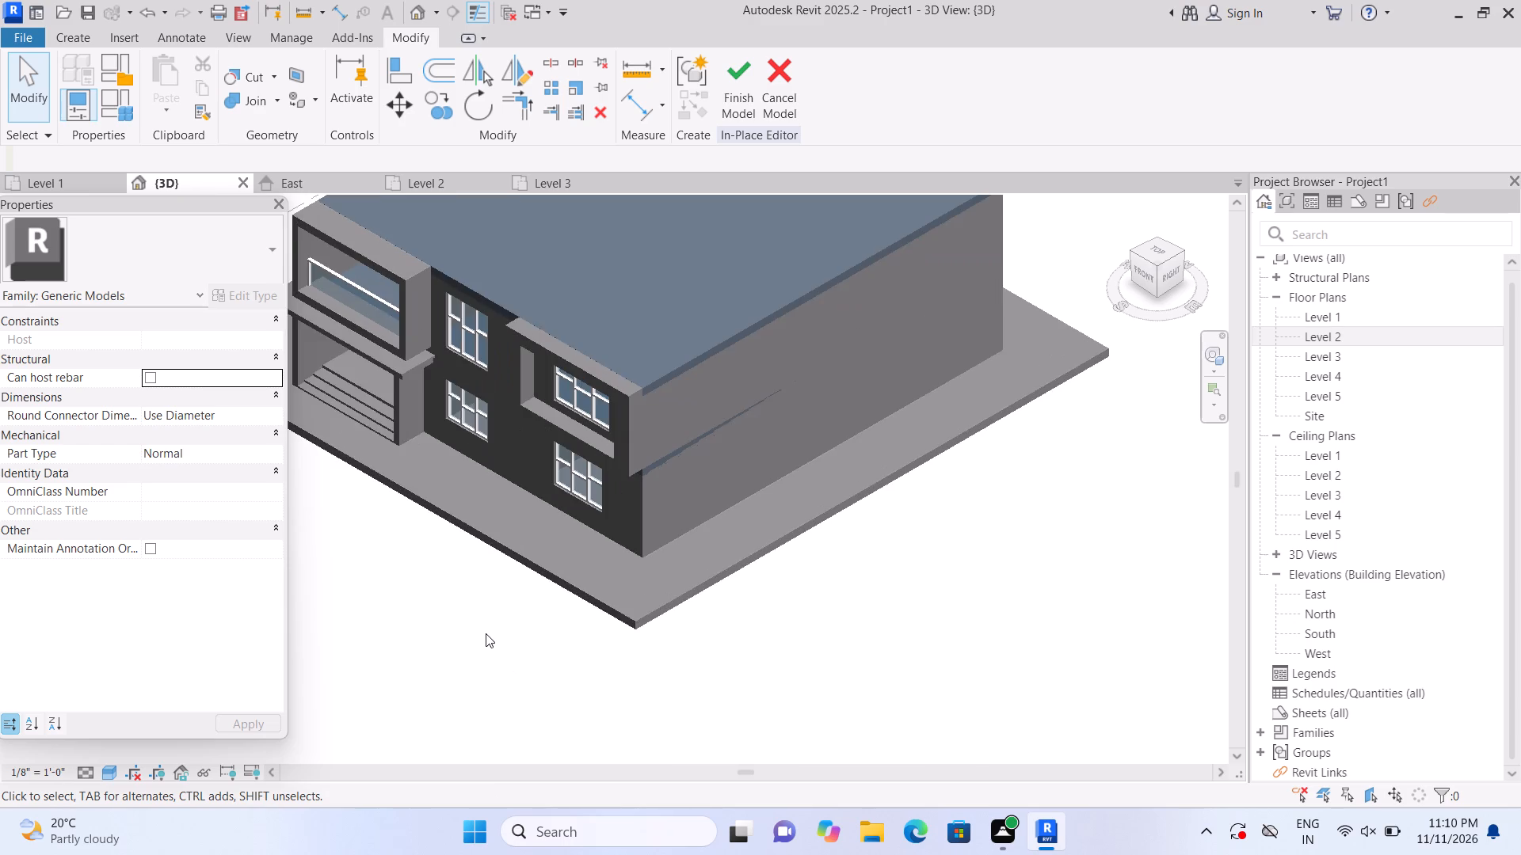
left_click(1142, 267)
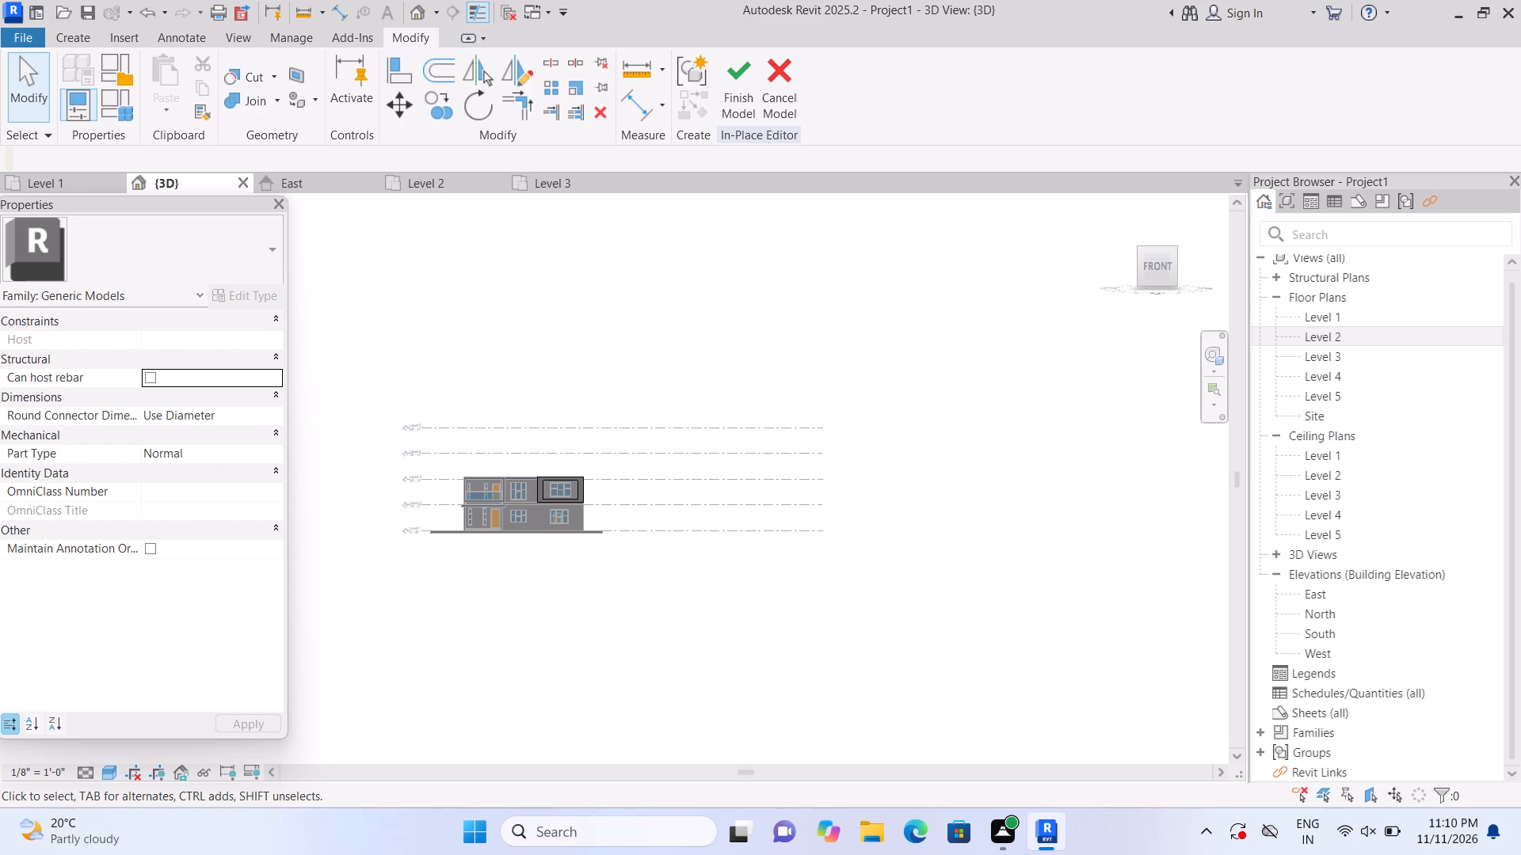
scroll(378, 594, "up", 6)
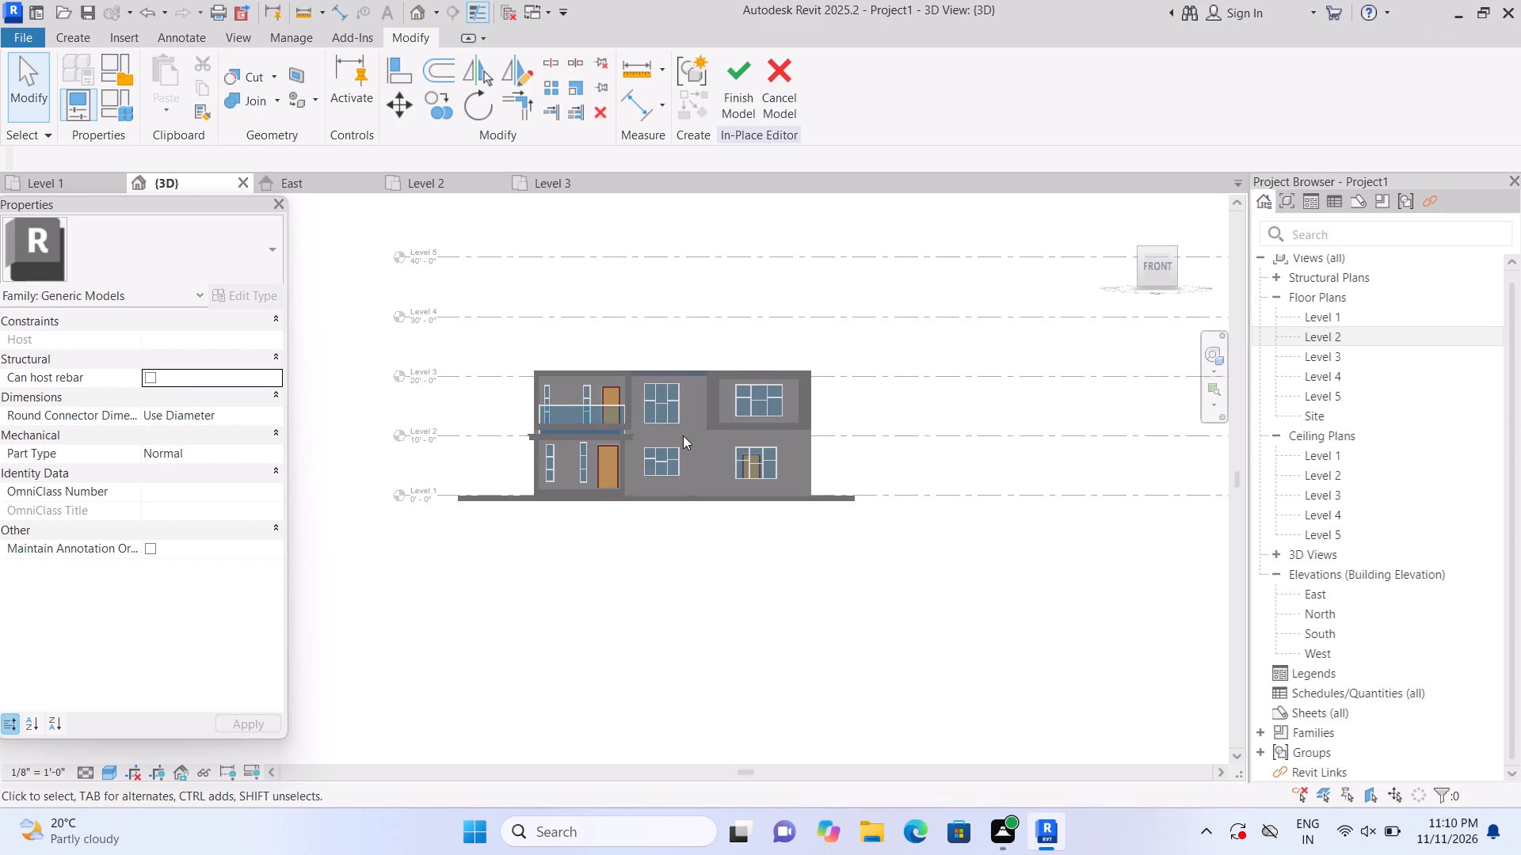
middle_click_drag(659, 592, 666, 668)
middle_click(666, 677)
scroll(695, 657, "up", 2)
scroll(715, 556, "up", 3)
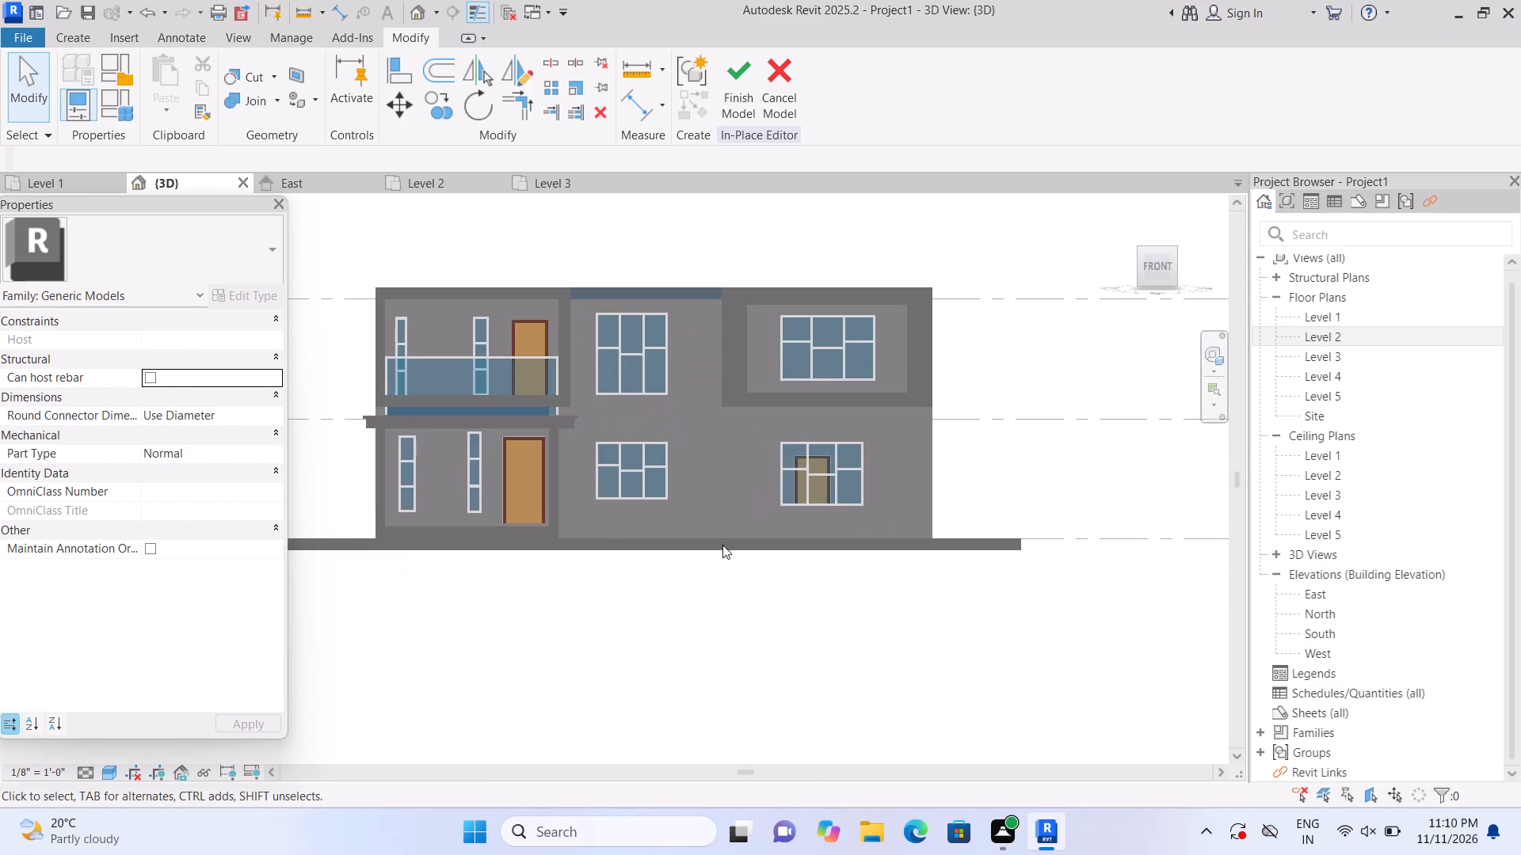
middle_click_drag(738, 635, 705, 695)
scroll(807, 565, "up", 3)
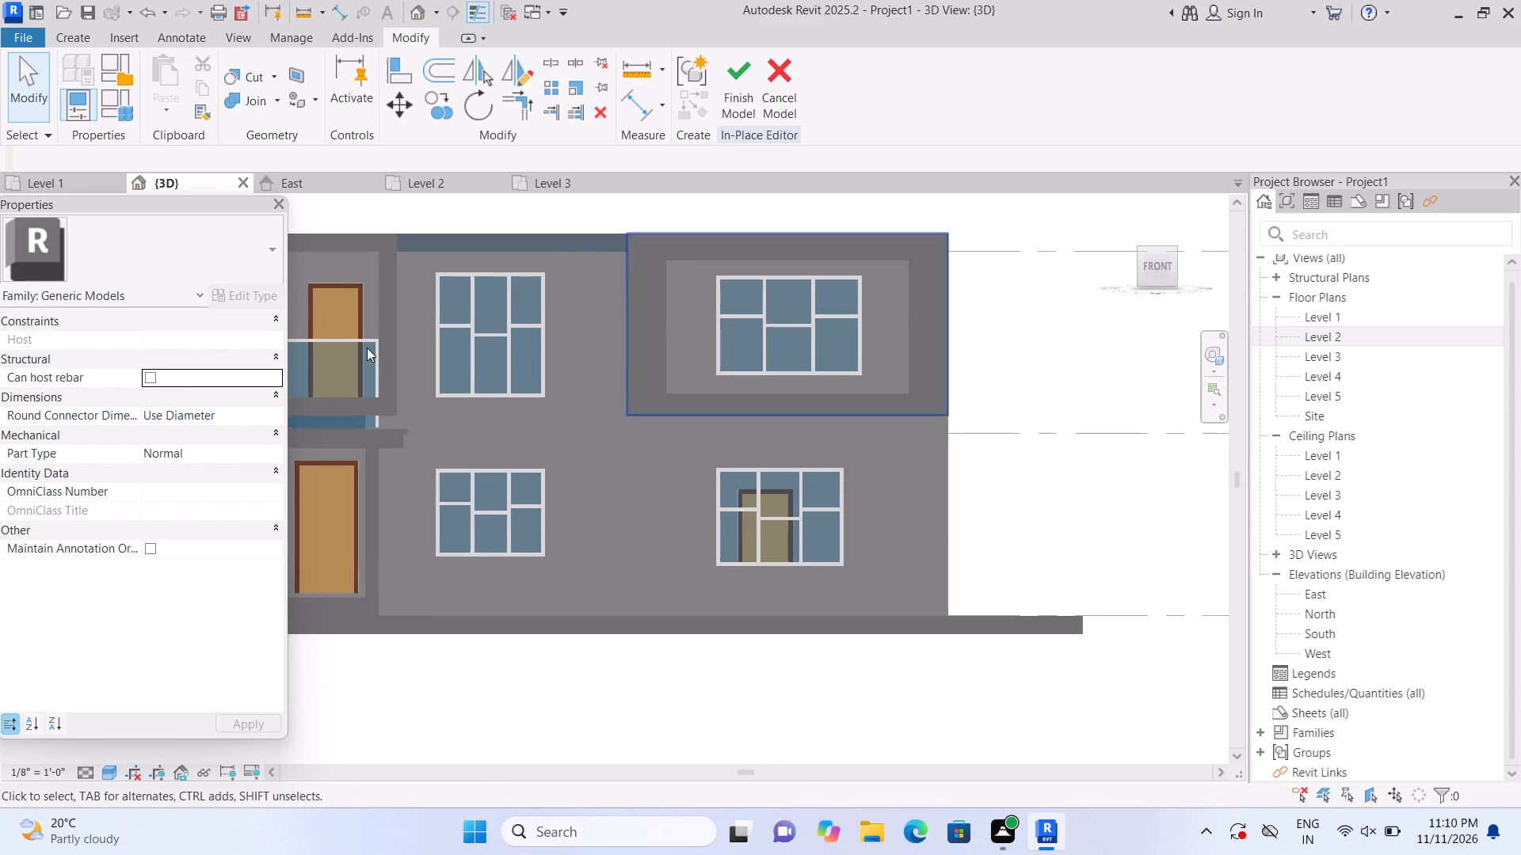
Extrude a horizontal band about 13'-8" long and 10" high, 1'-0" deep, on the wall face directly above the far ground-floor window.
left_click(71, 30)
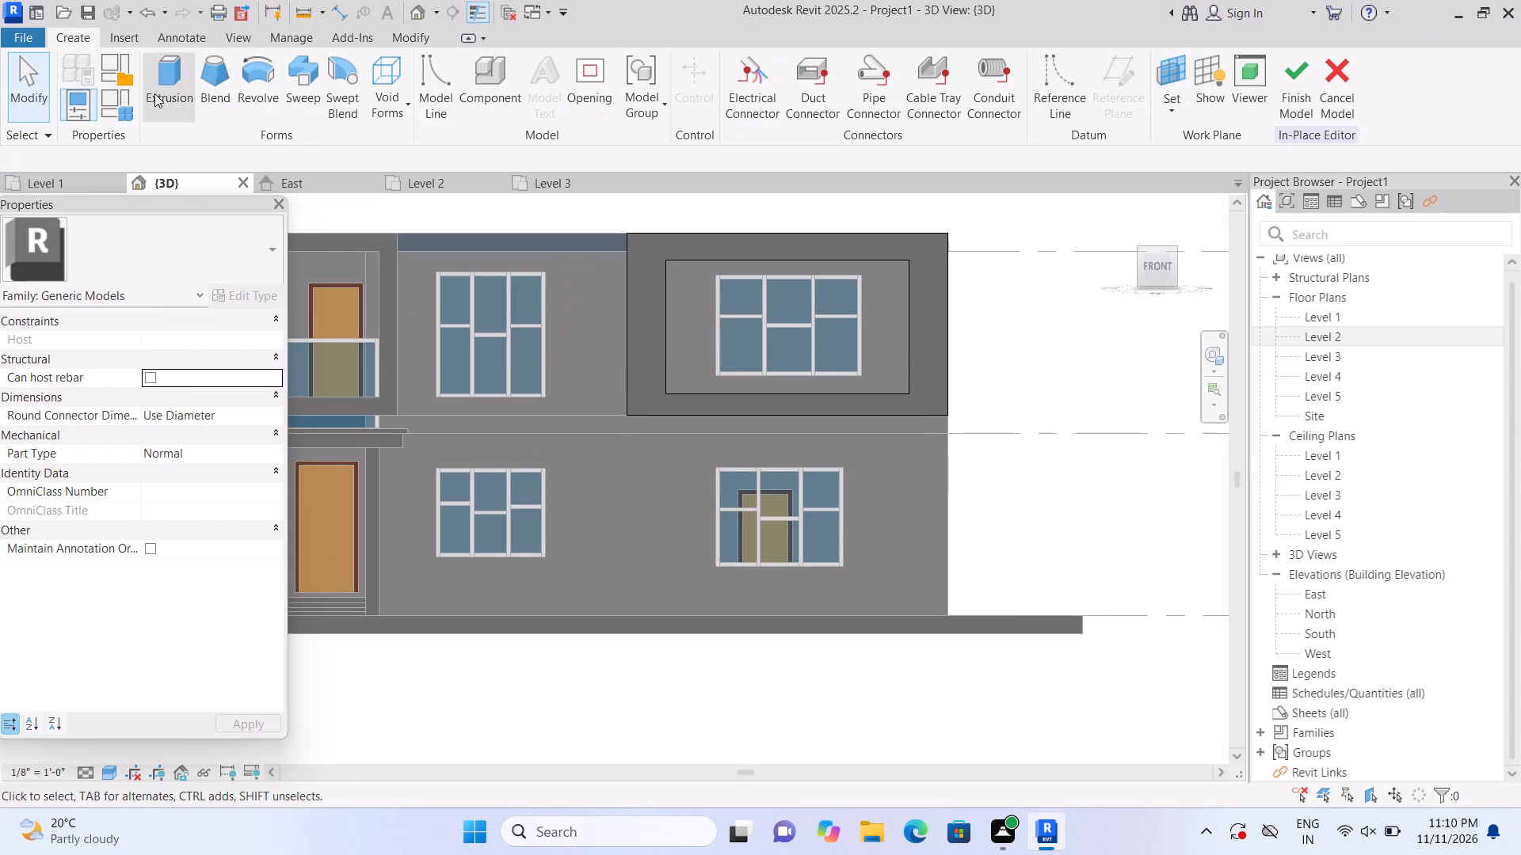
left_click(155, 93)
left_click(1024, 119)
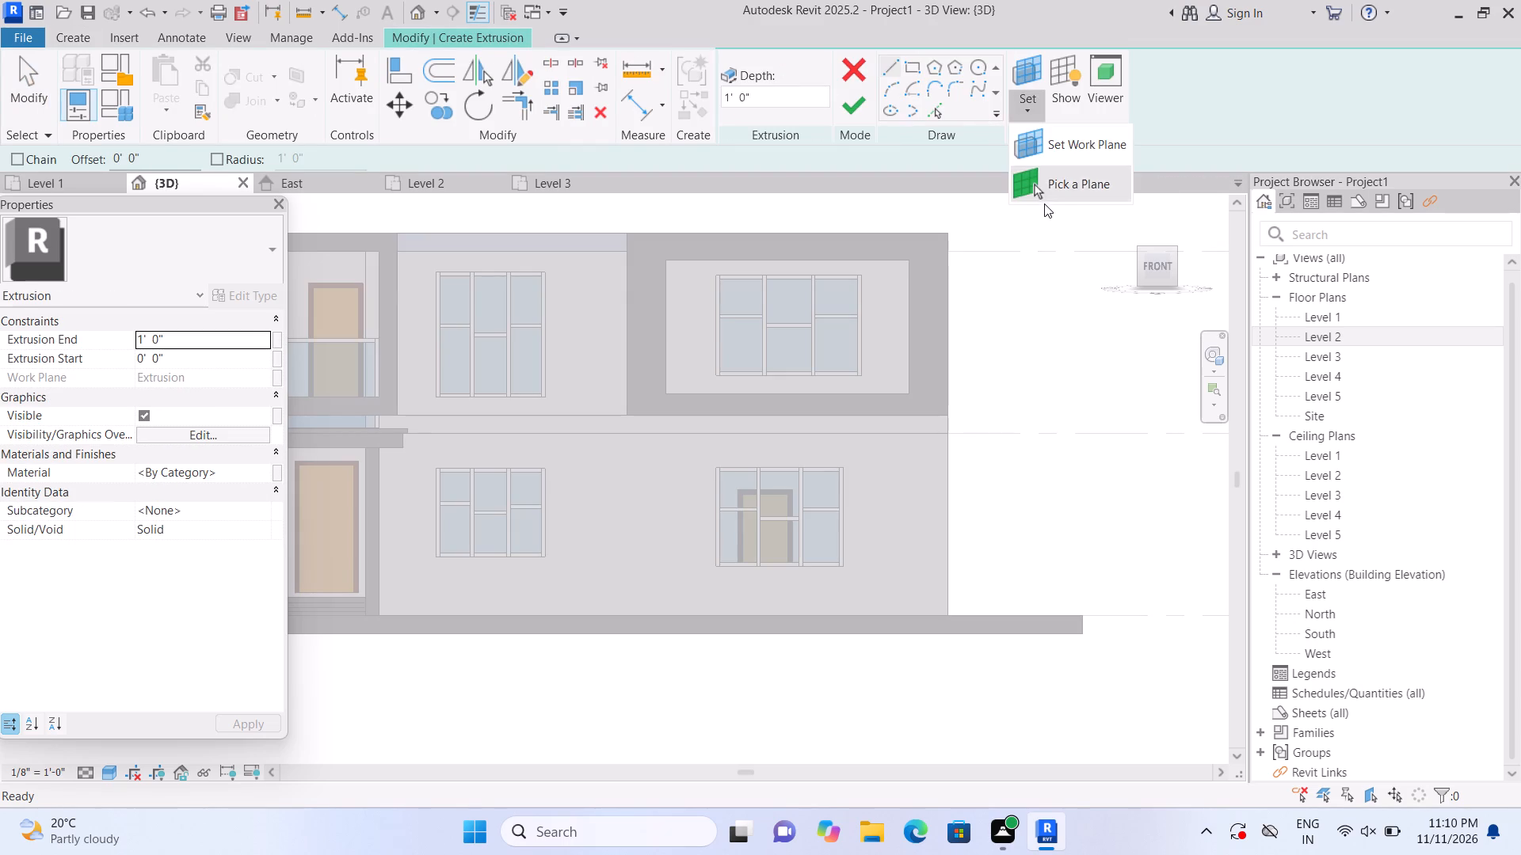
left_click(1038, 191)
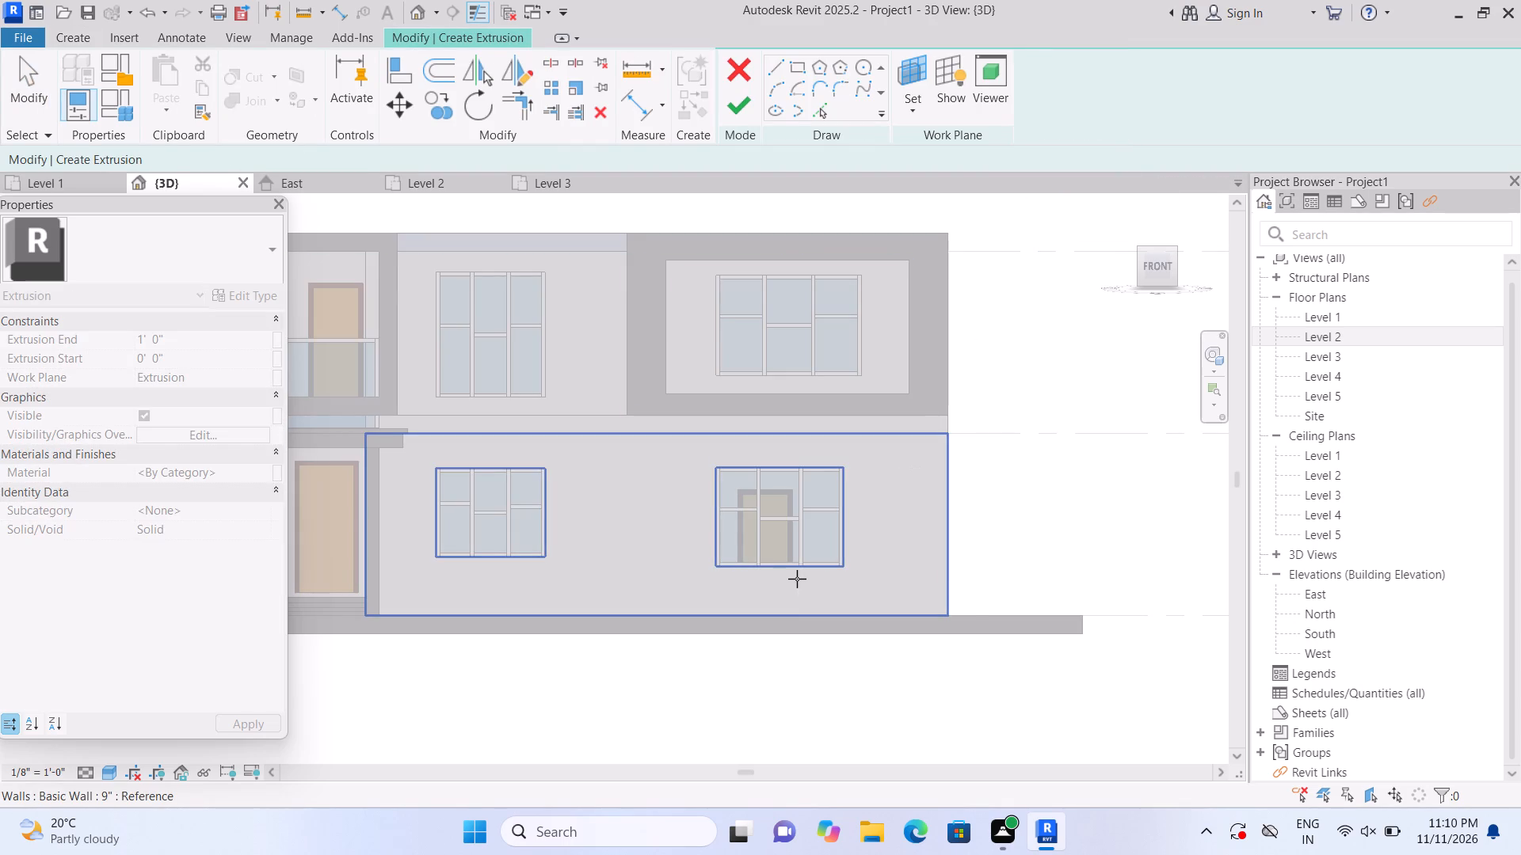
scroll(797, 579, "up", 1)
left_click(796, 576)
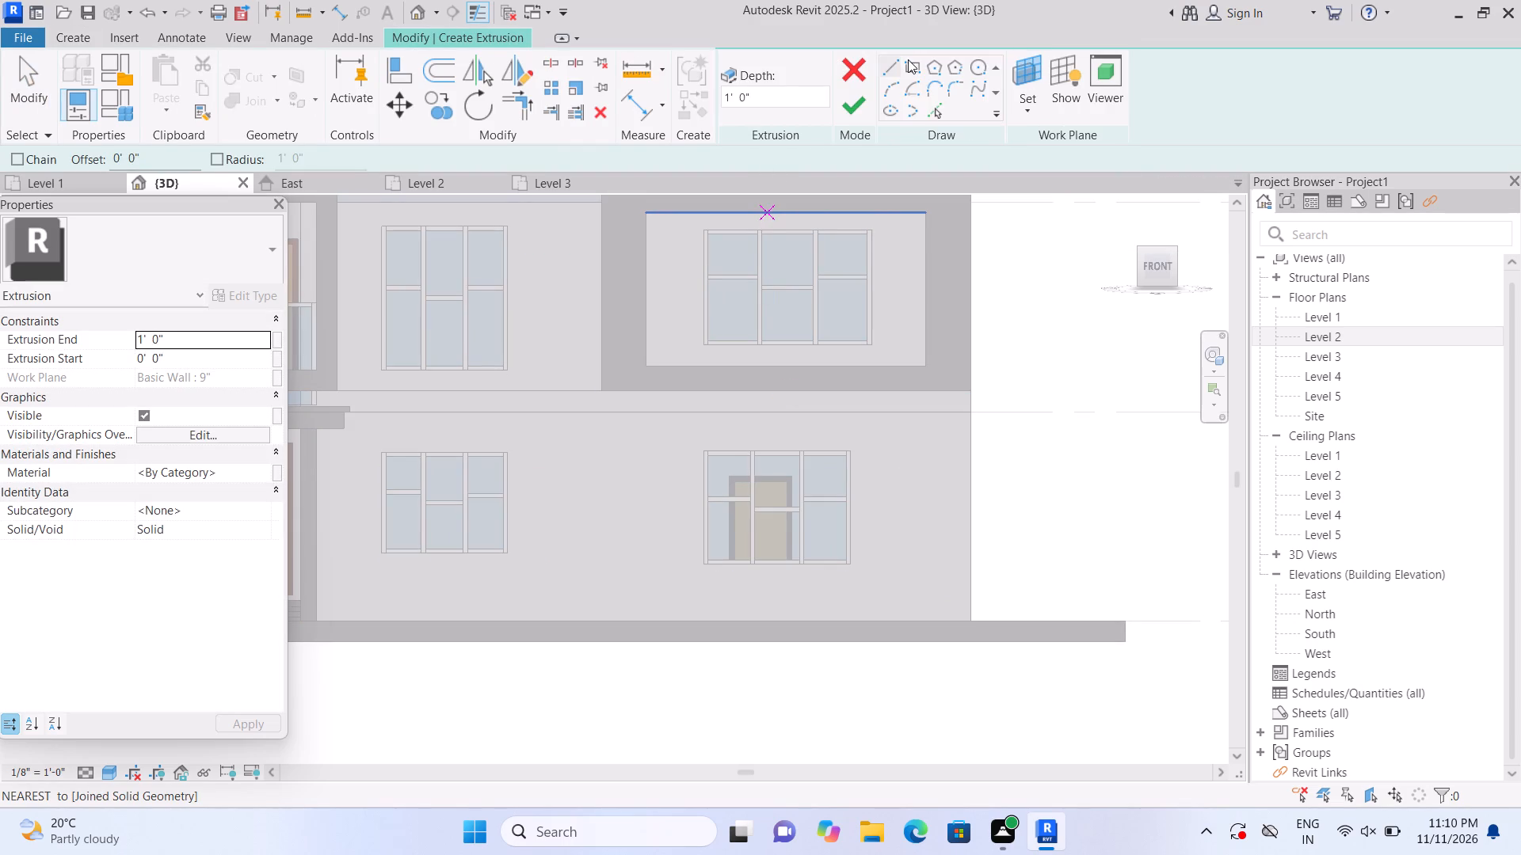
left_click(911, 74)
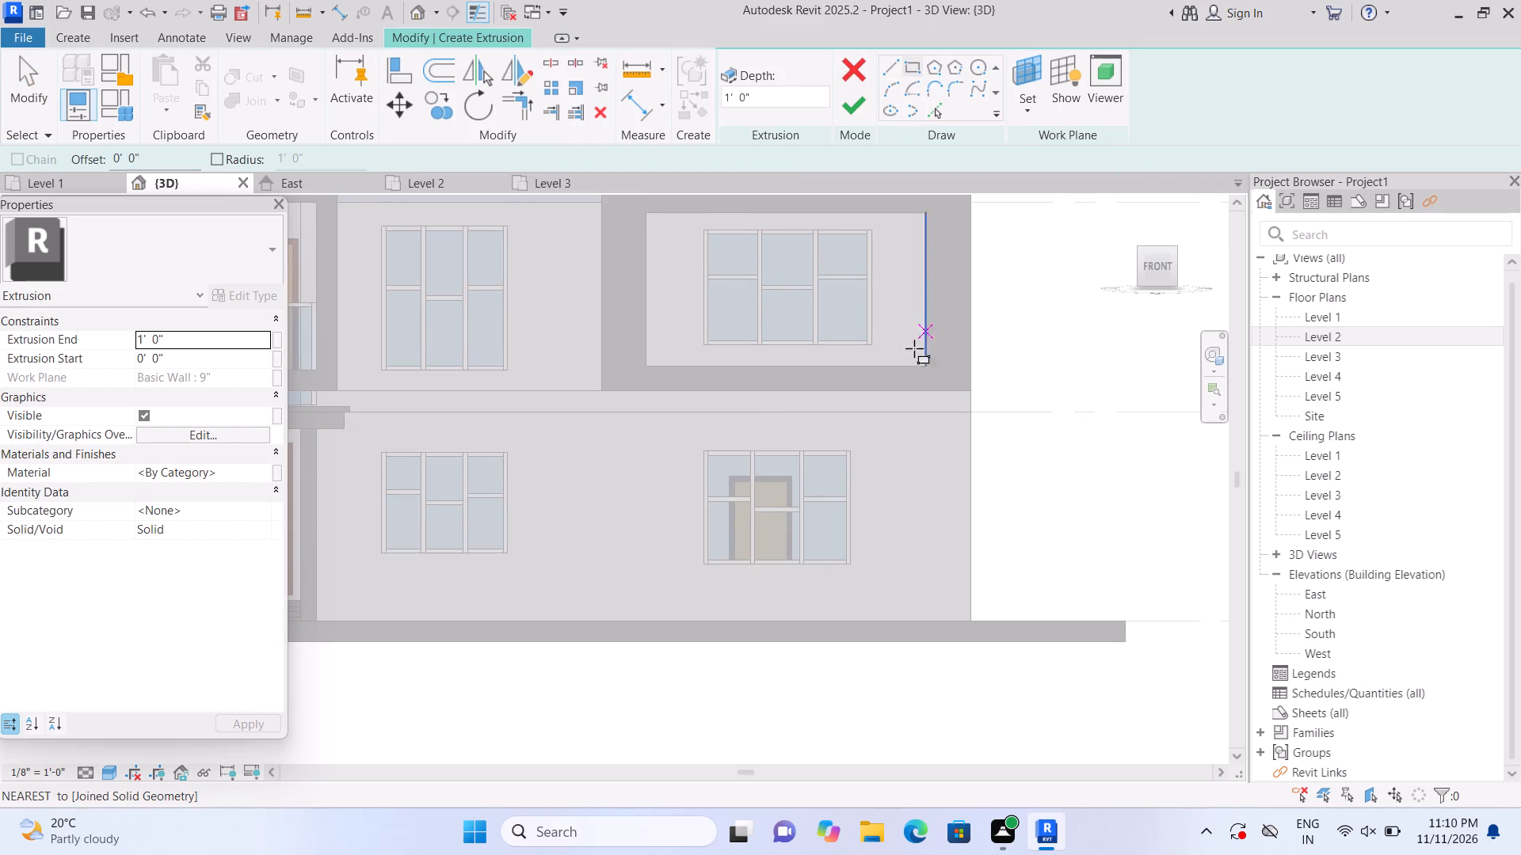
scroll(865, 478, "up", 3)
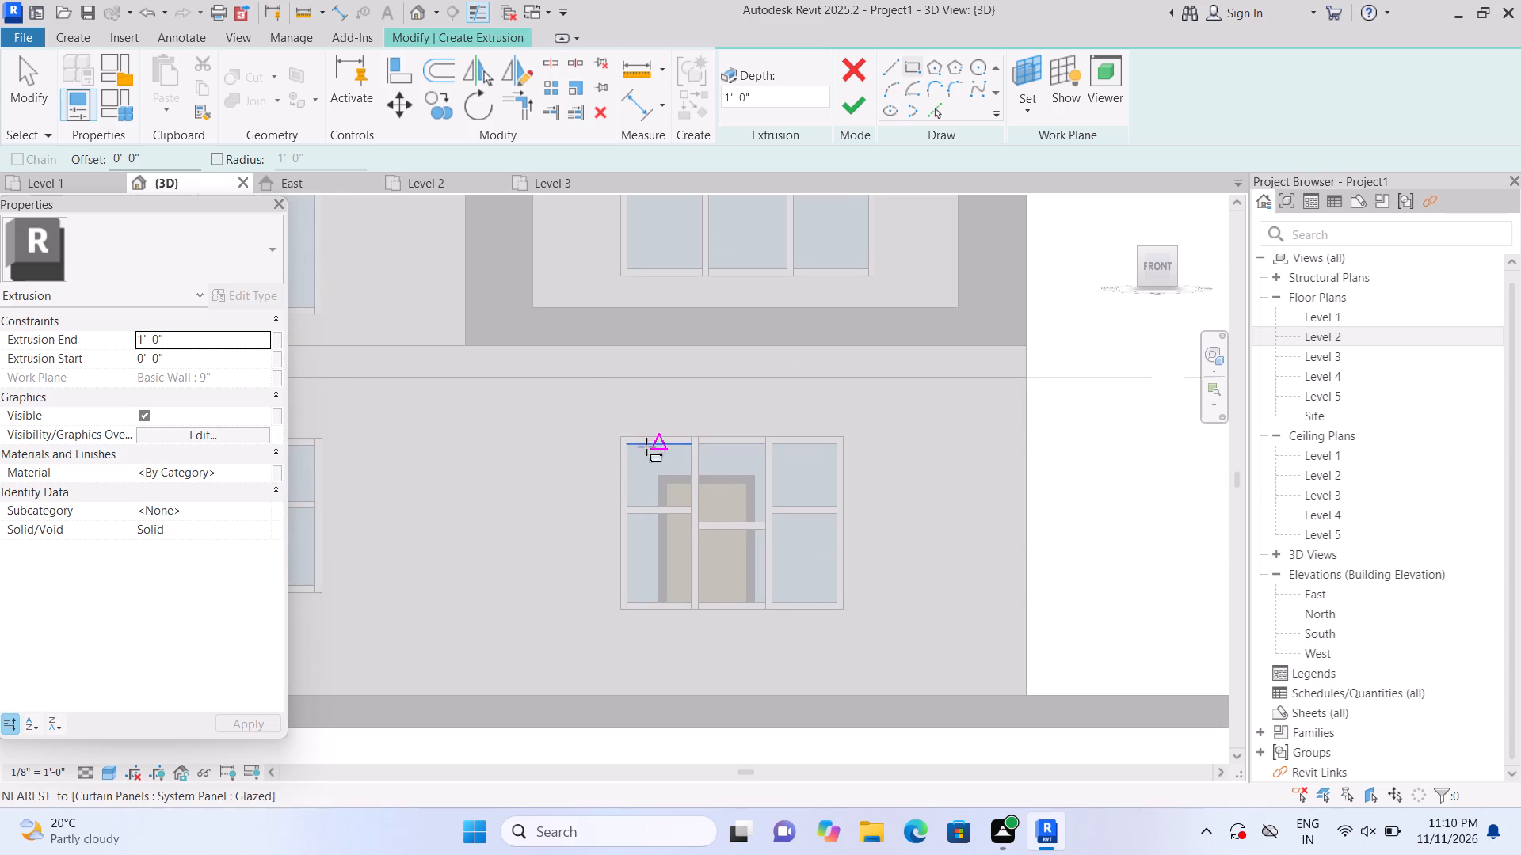
left_click(589, 439)
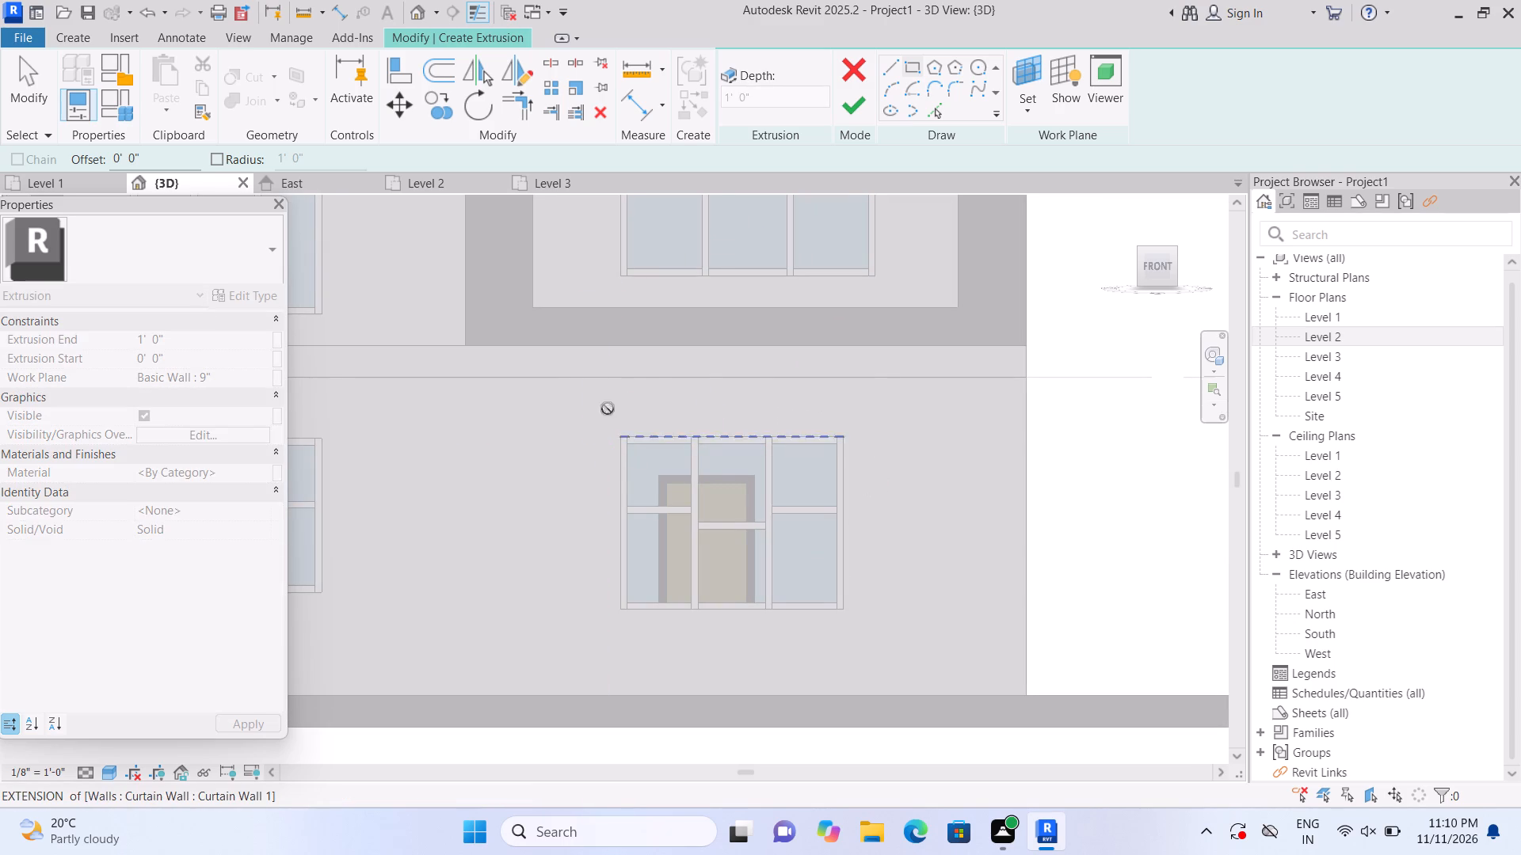
left_click(1023, 411)
scroll(1023, 408, "down", 3)
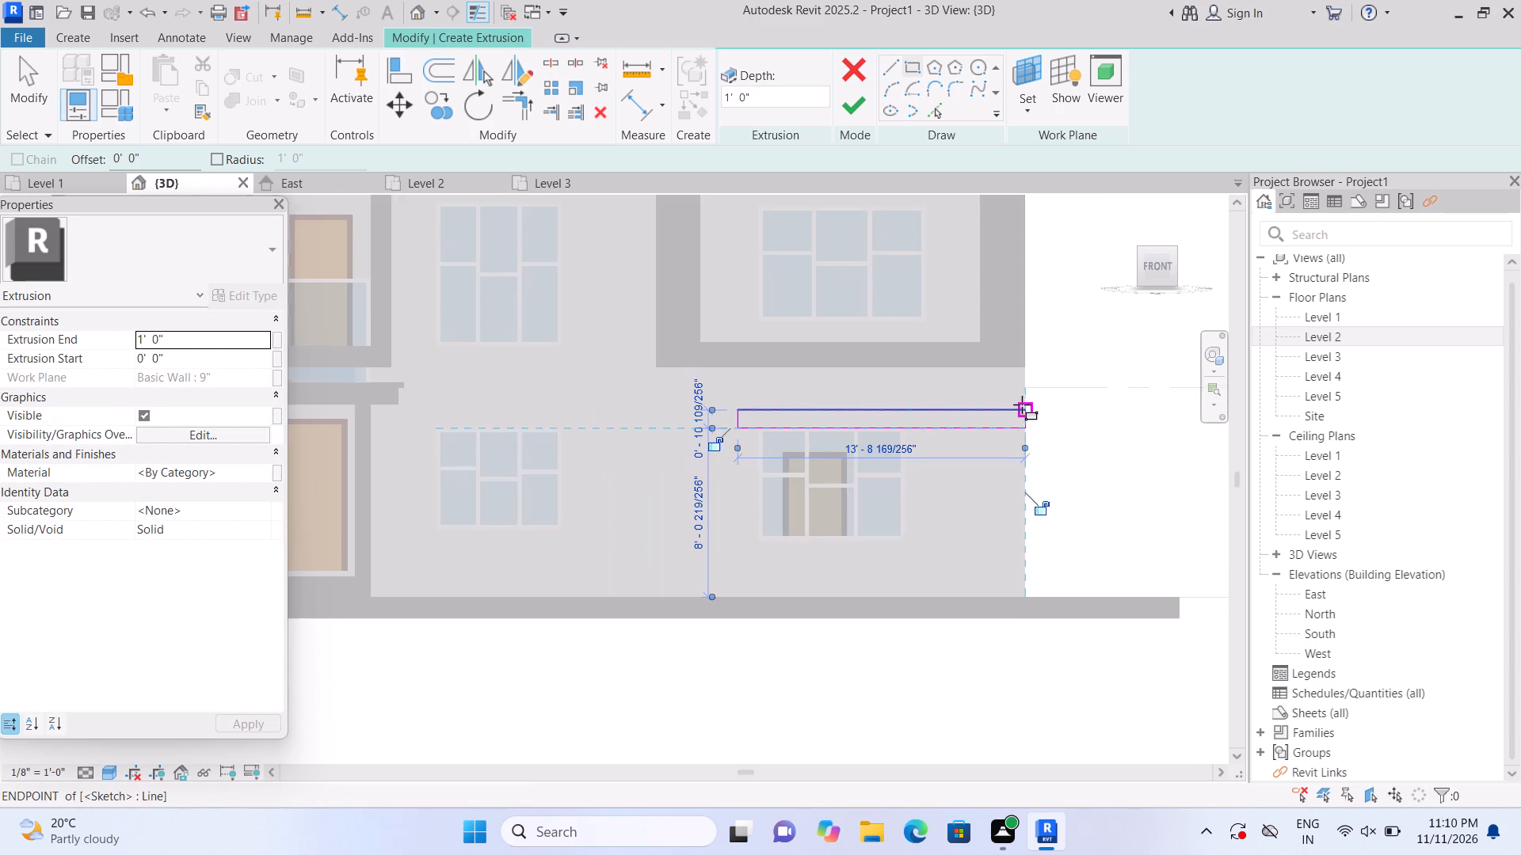
left_click(842, 100)
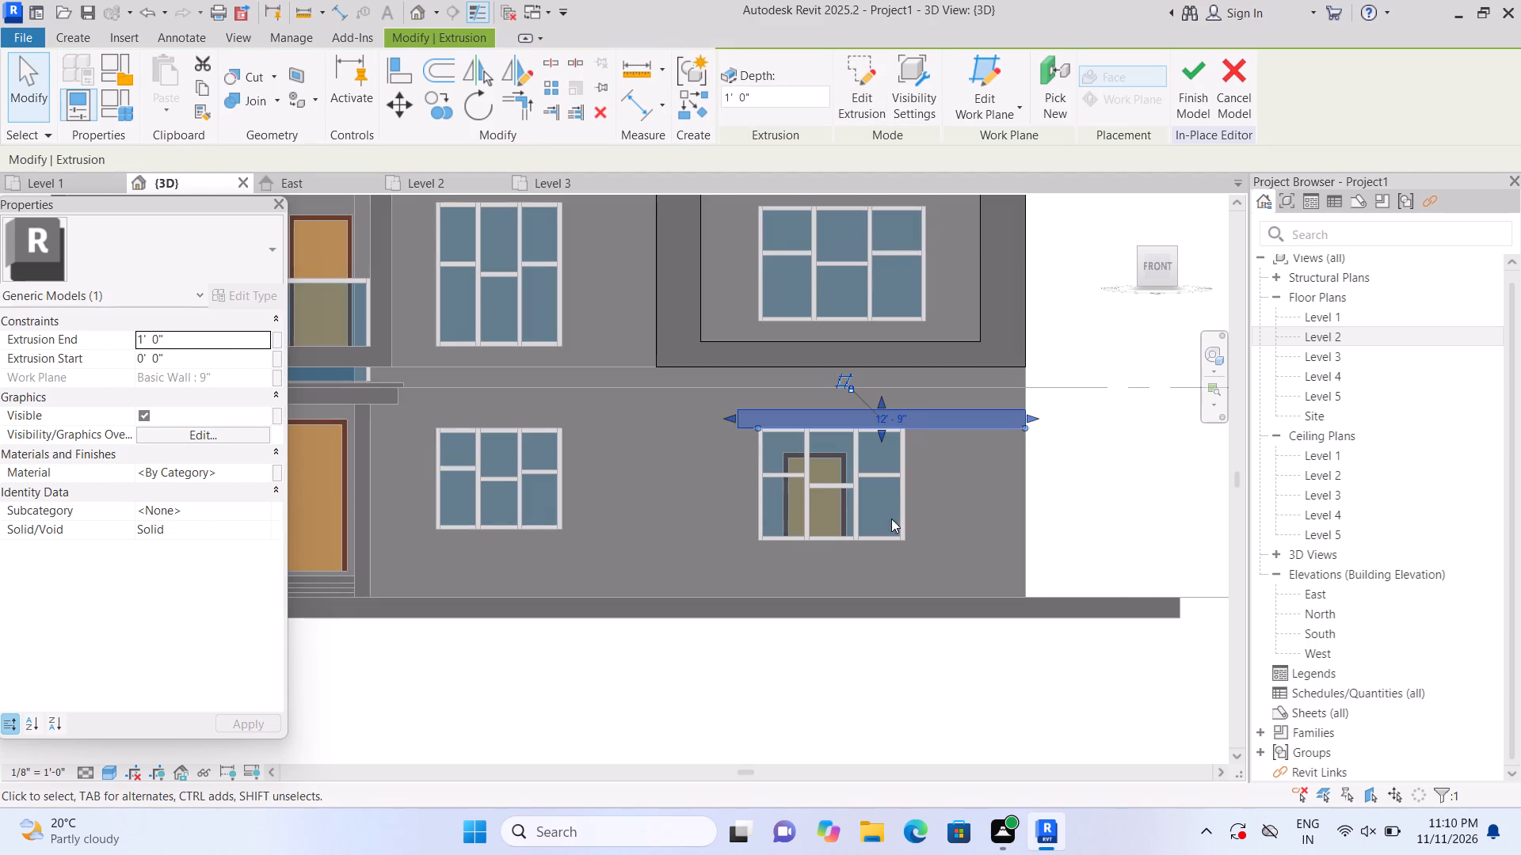
Start another extrusion on the ground-floor wall's front face with a rectangular profile, beside the window under the new band.
scroll(889, 522, "up", 5)
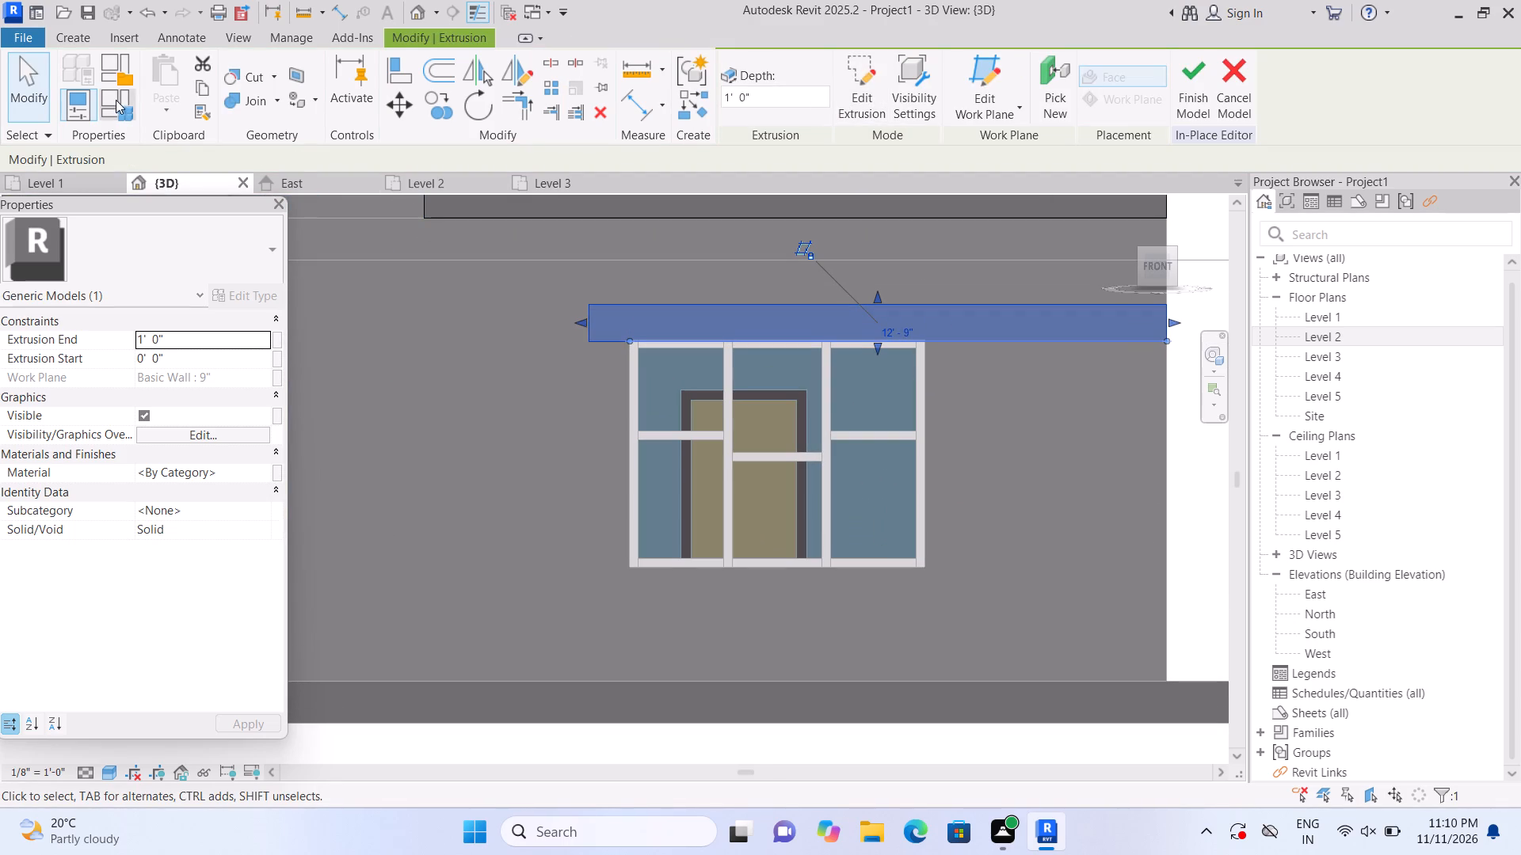
left_click(78, 40)
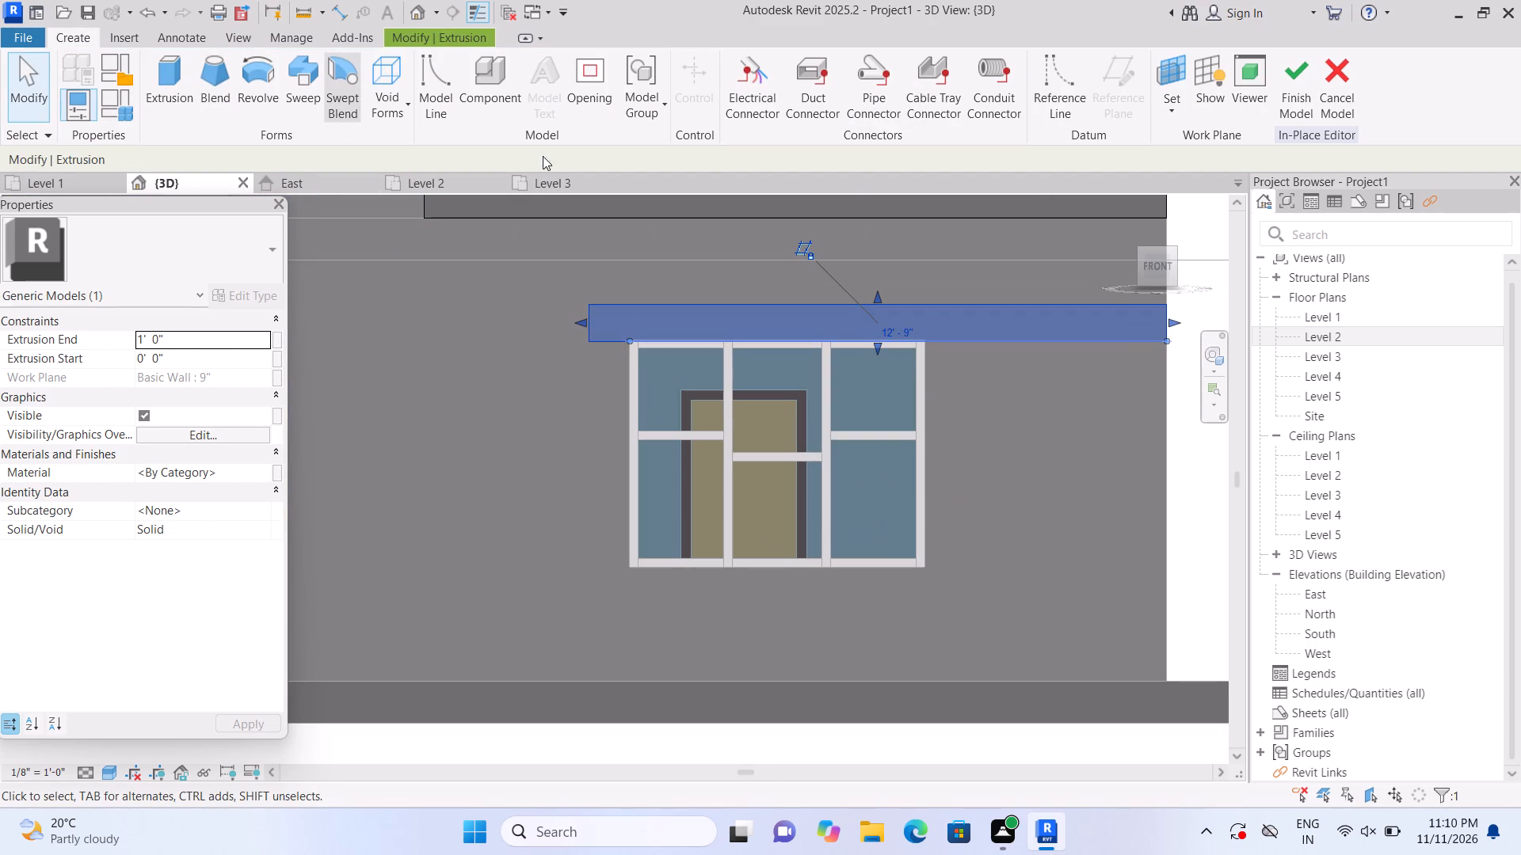
left_click(189, 115)
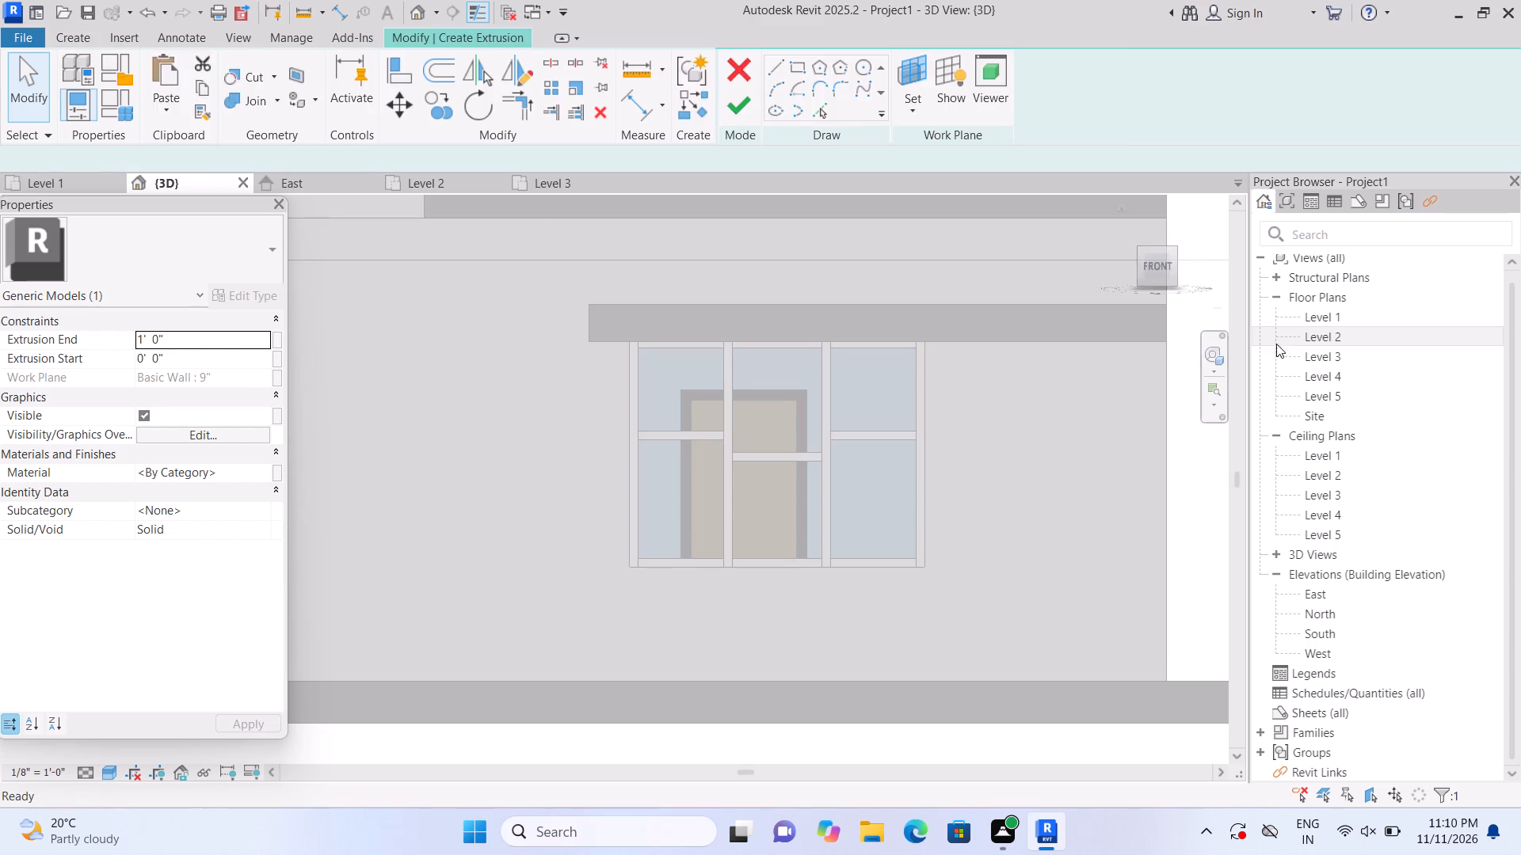
left_click(1030, 112)
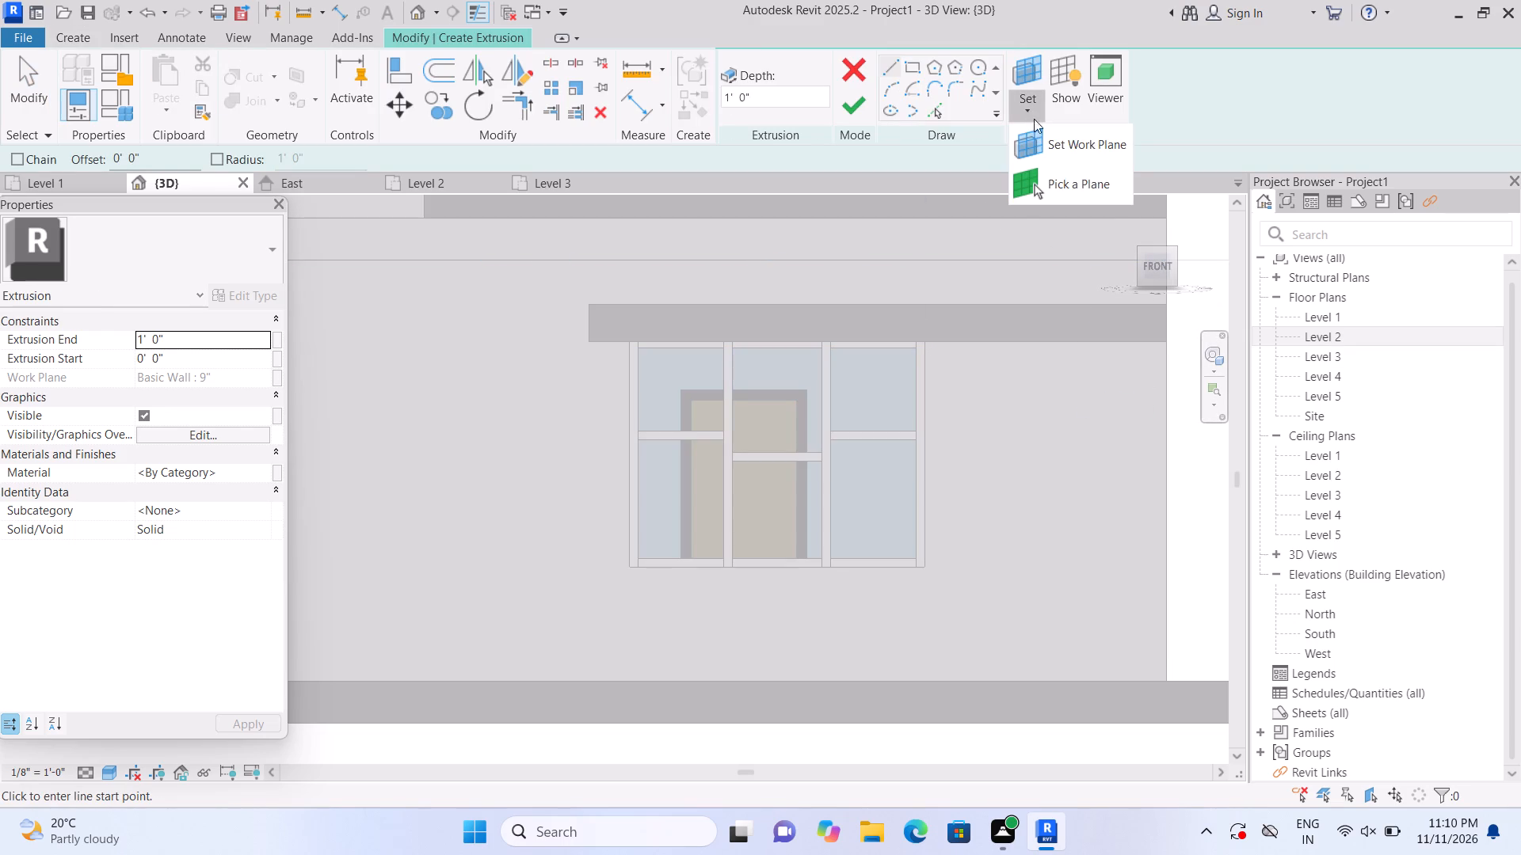
left_click(1048, 175)
scroll(974, 412, "up", 1)
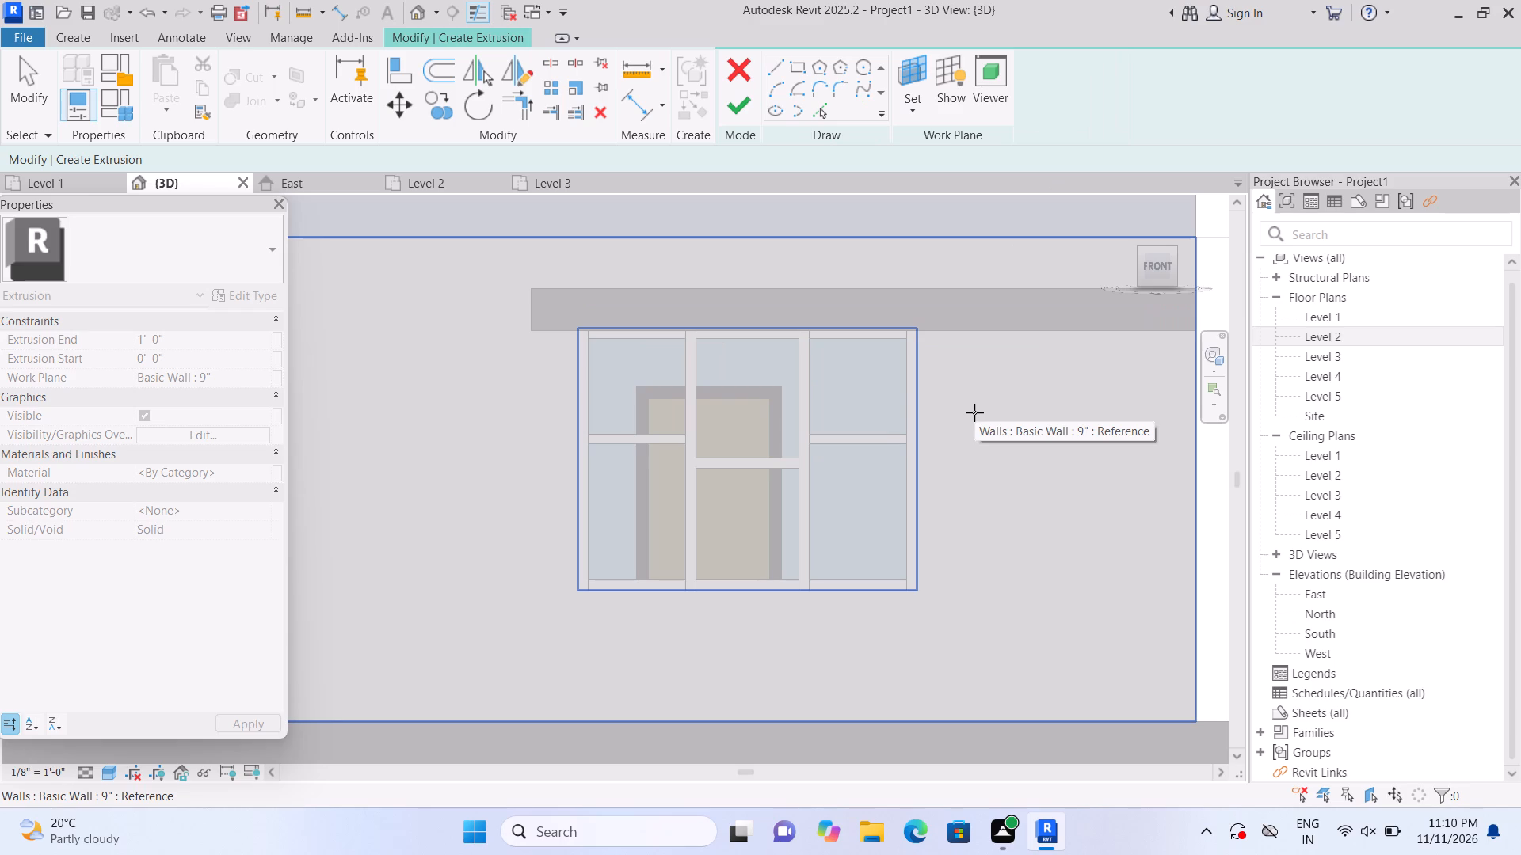
scroll(861, 496, "up", 1)
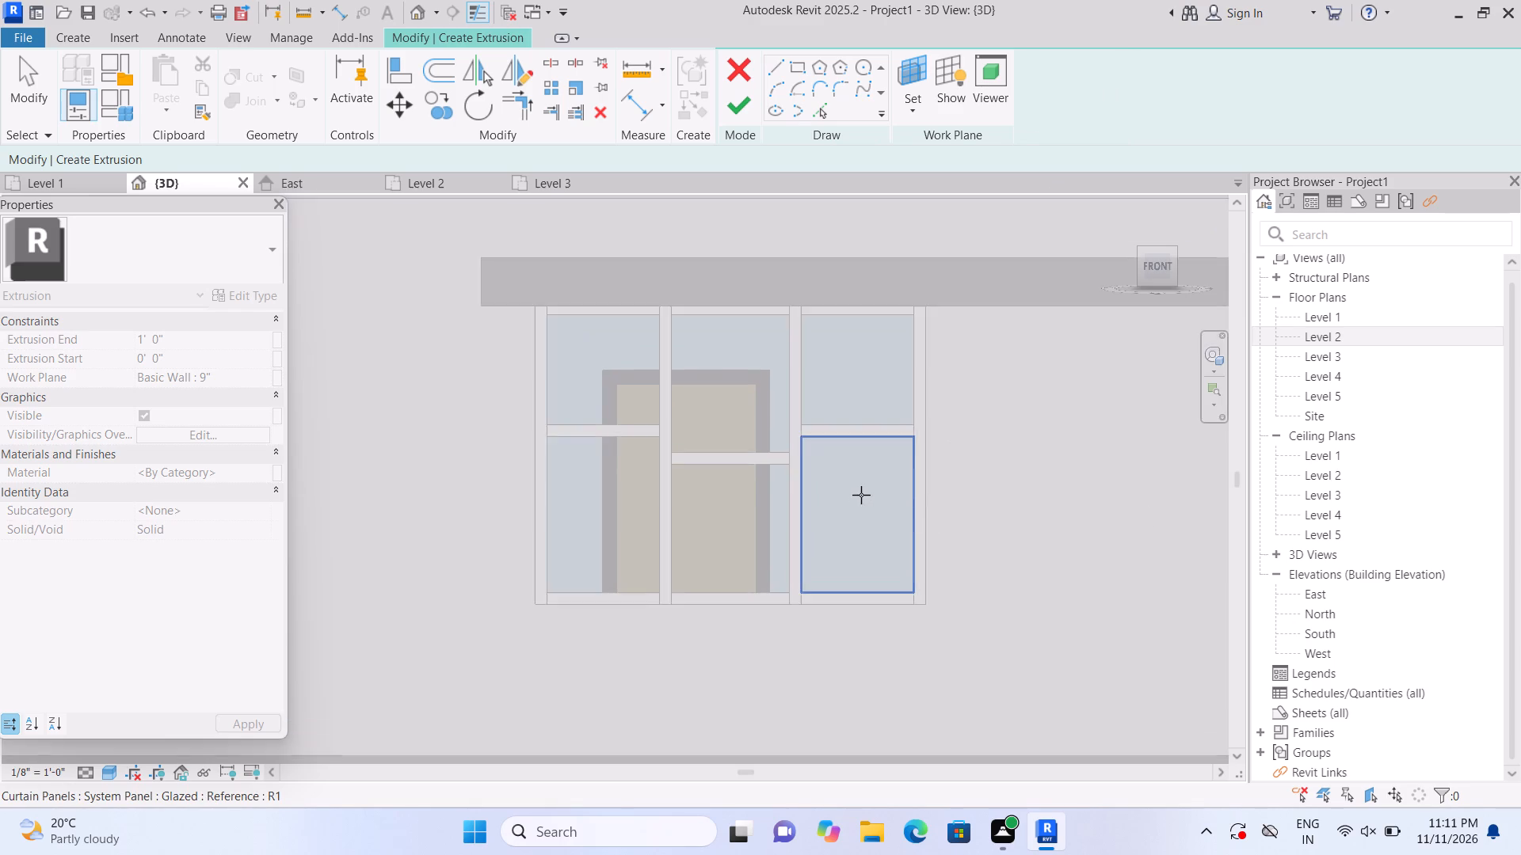
scroll(861, 495, "down", 9)
scroll(875, 569, "down", 1)
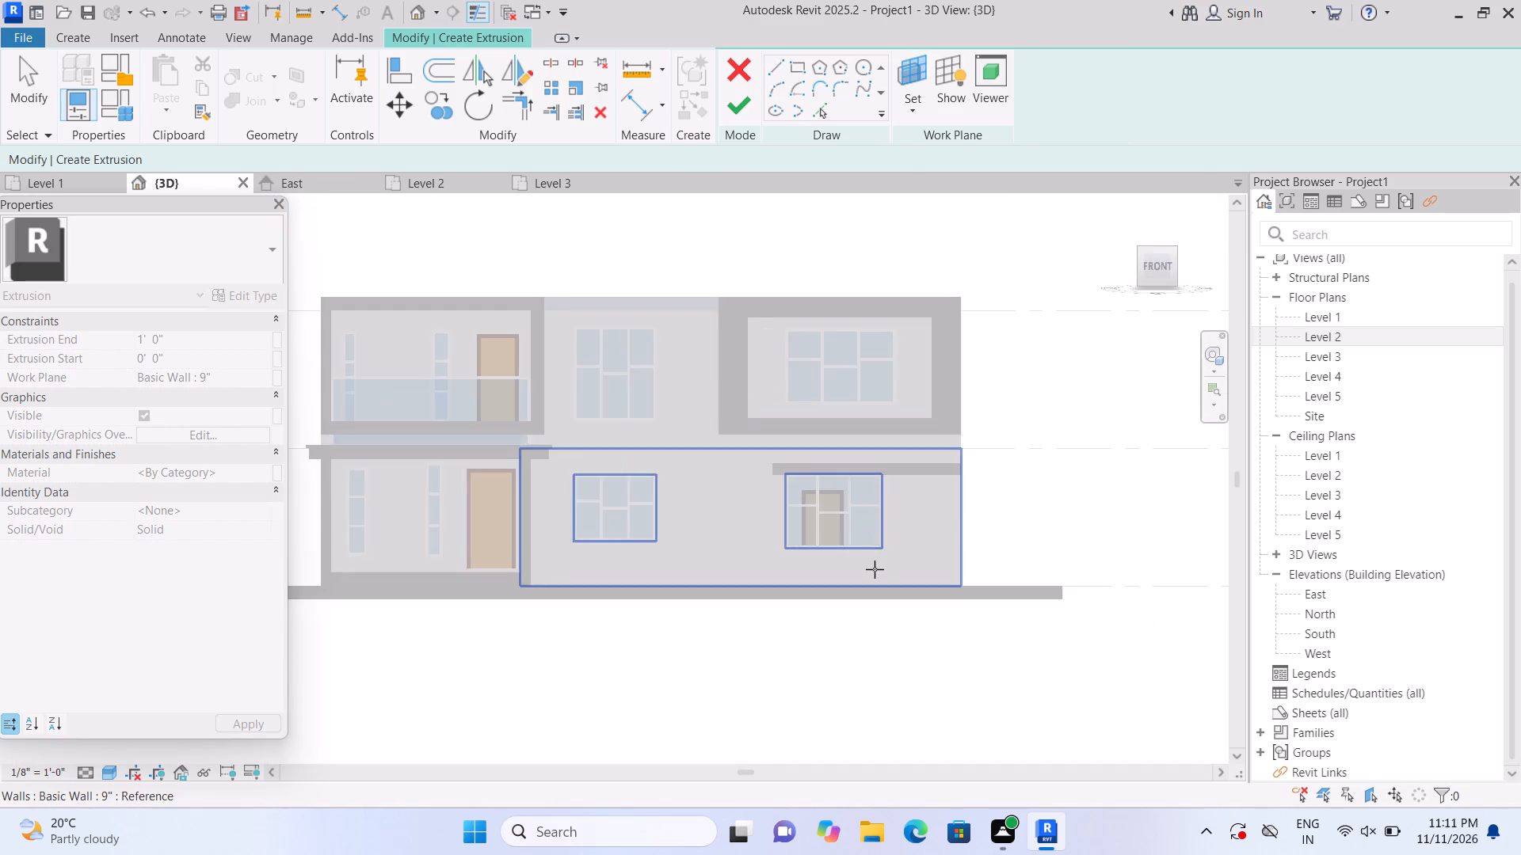
scroll(833, 584, "up", 3)
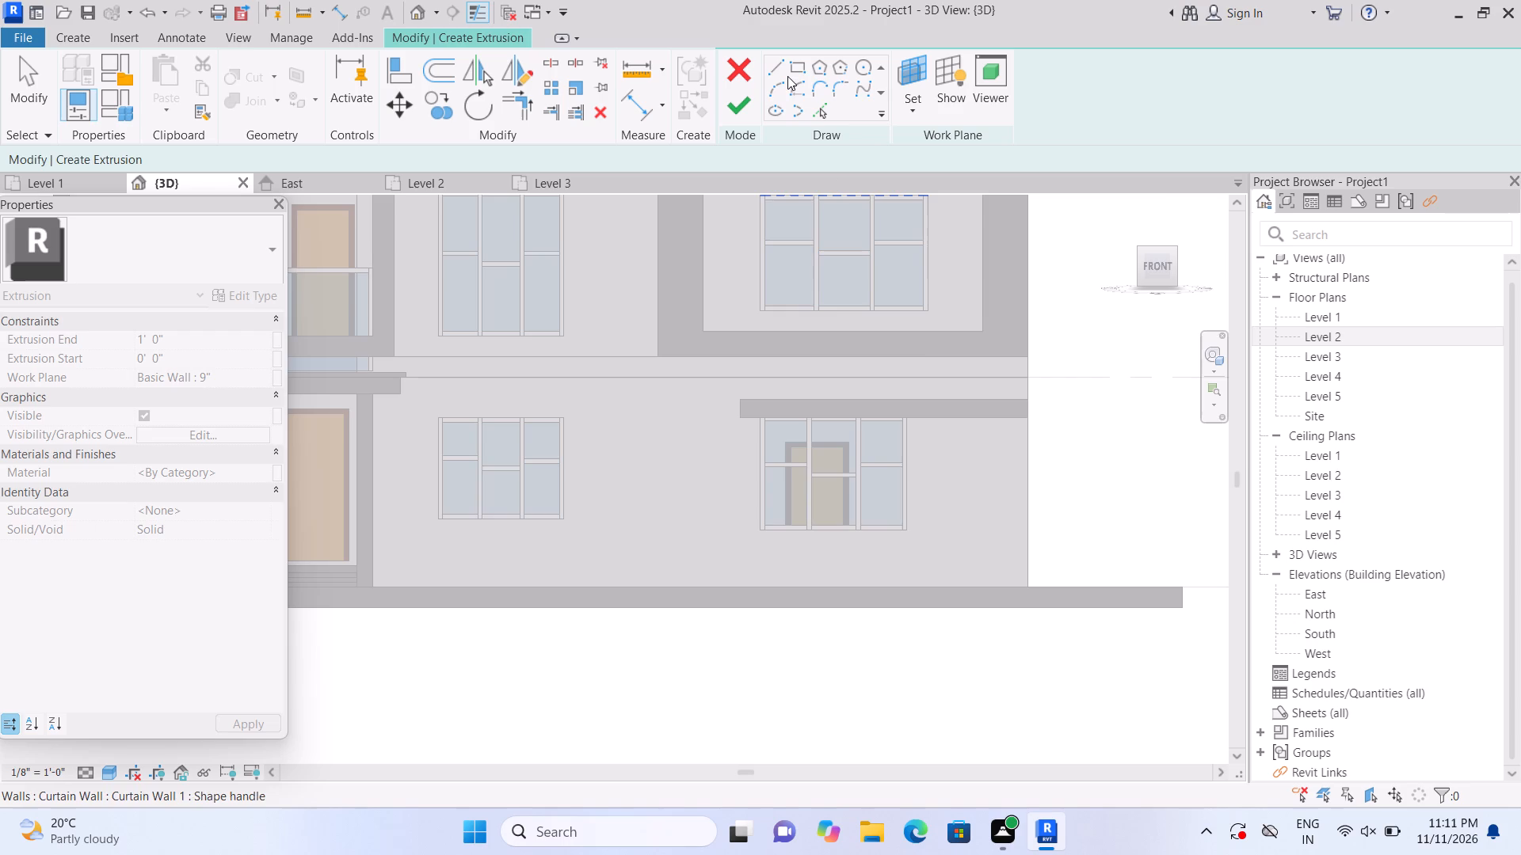
left_click(790, 74)
scroll(799, 604, "up", 1)
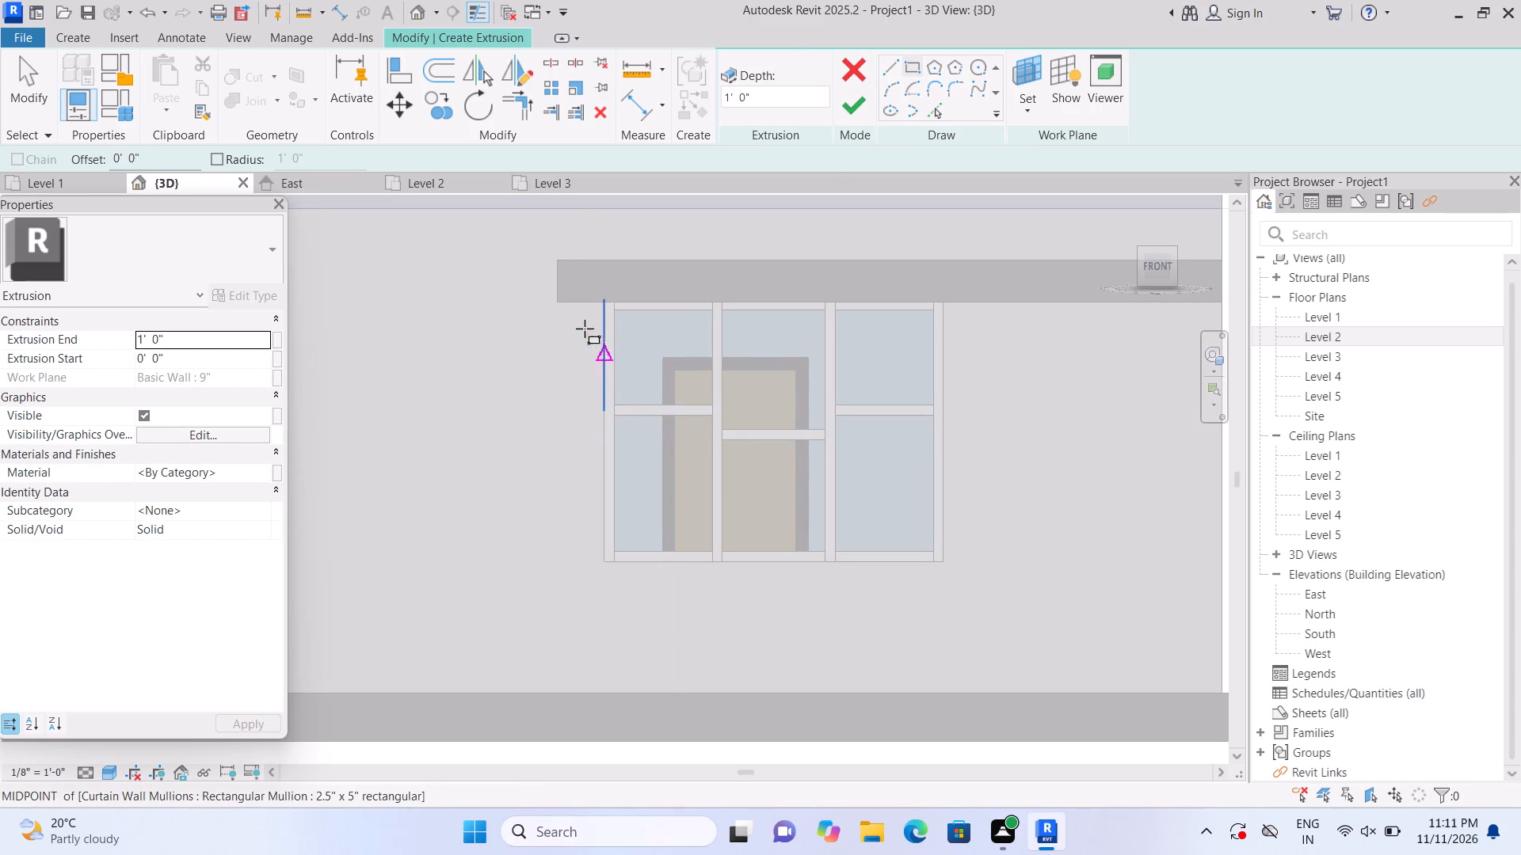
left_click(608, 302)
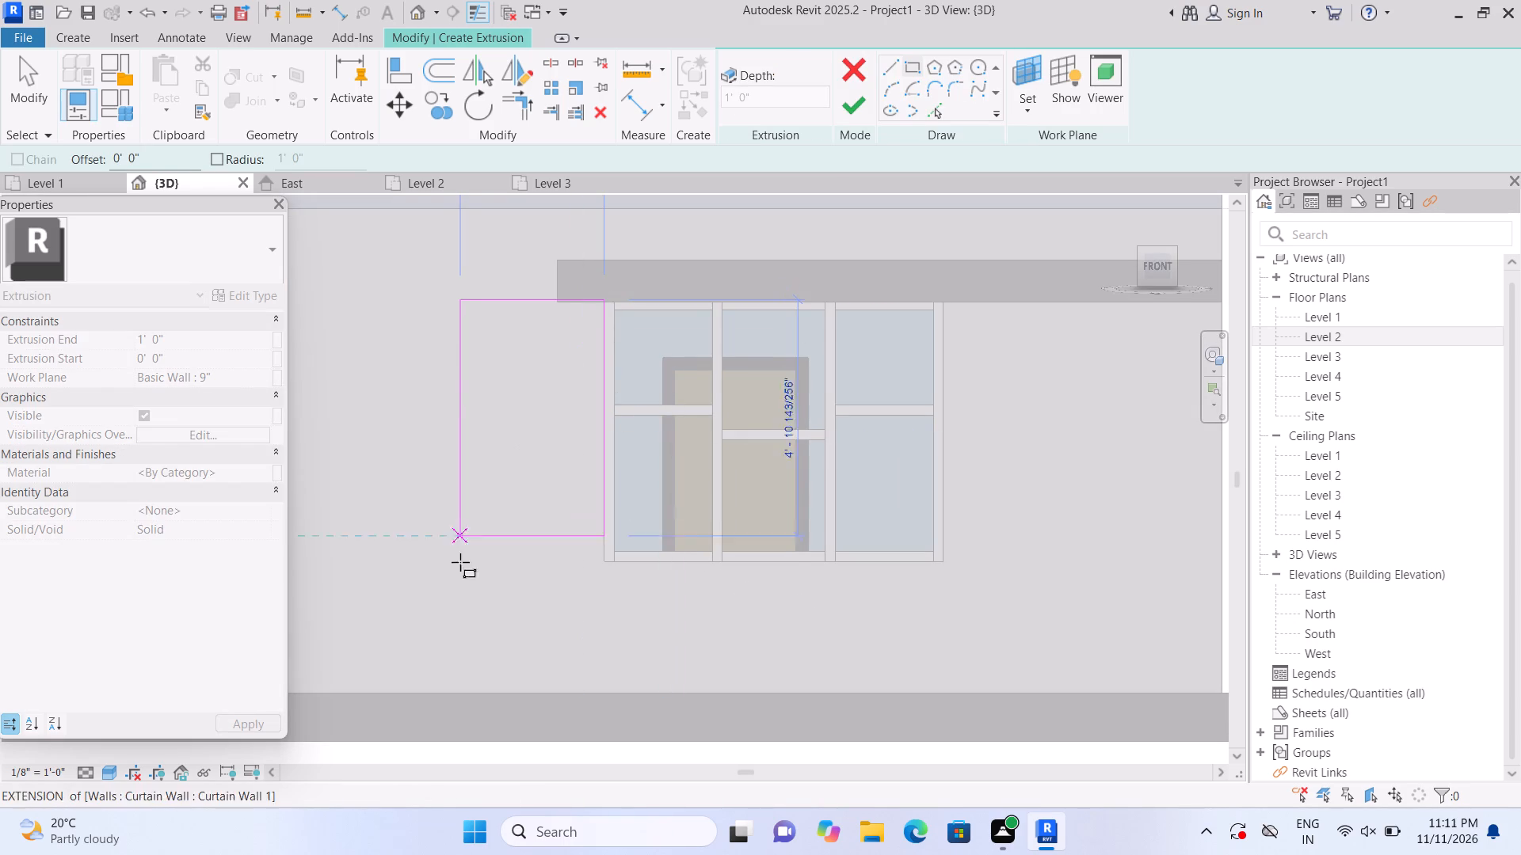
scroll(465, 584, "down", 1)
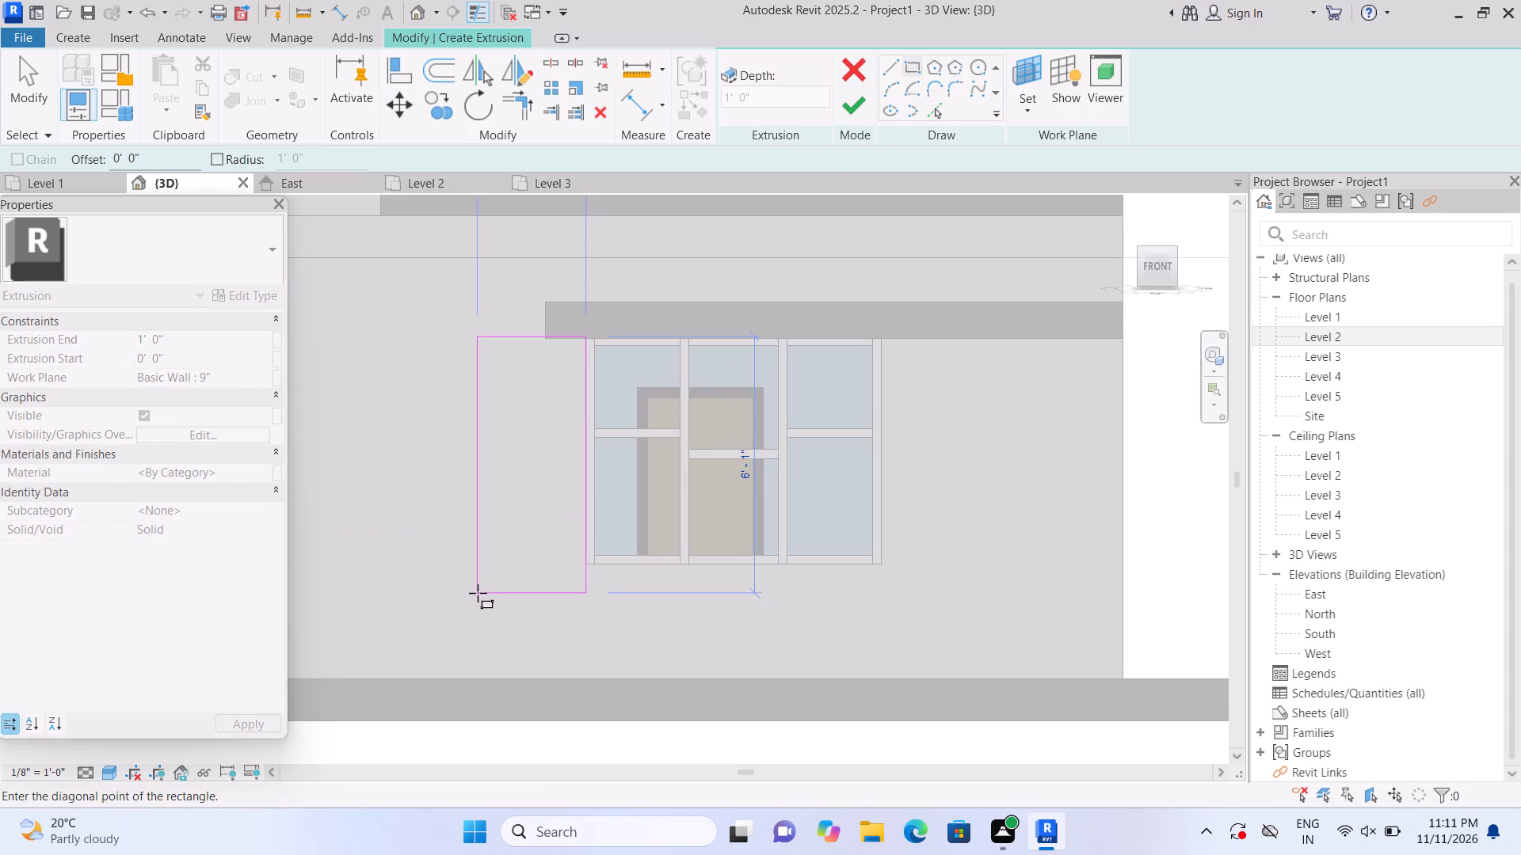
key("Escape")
Extrude a vertical strip about 10 1/2" wide and 8'-1" high, 1'-0" deep, along the window's entrance-side edge from the band to the wall base.
middle_click_drag(507, 562, 646, 563)
middle_click(646, 563)
scroll(681, 462, "up", 2)
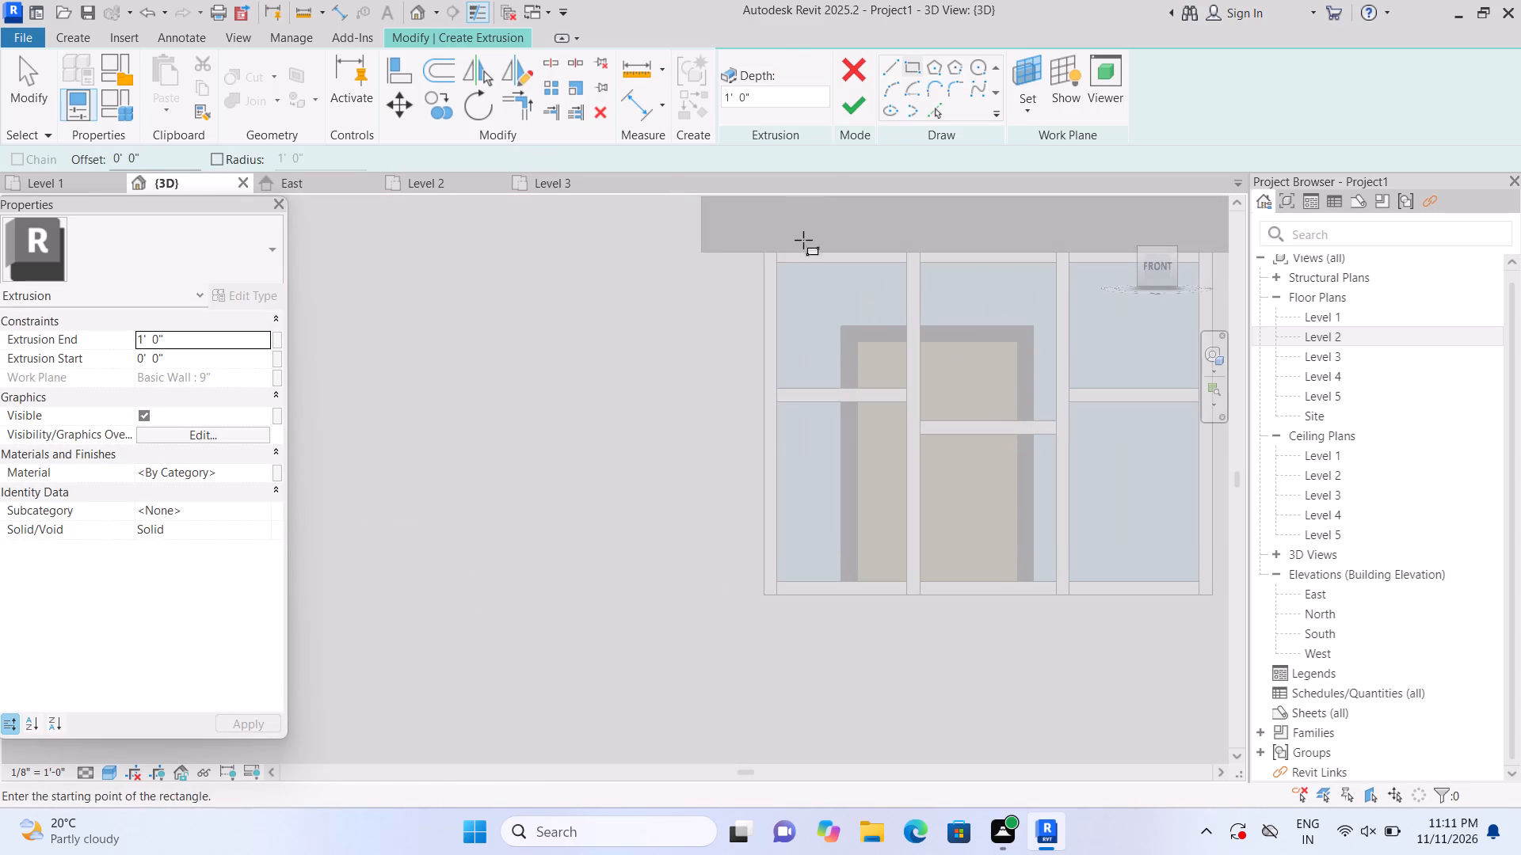
left_click(759, 256)
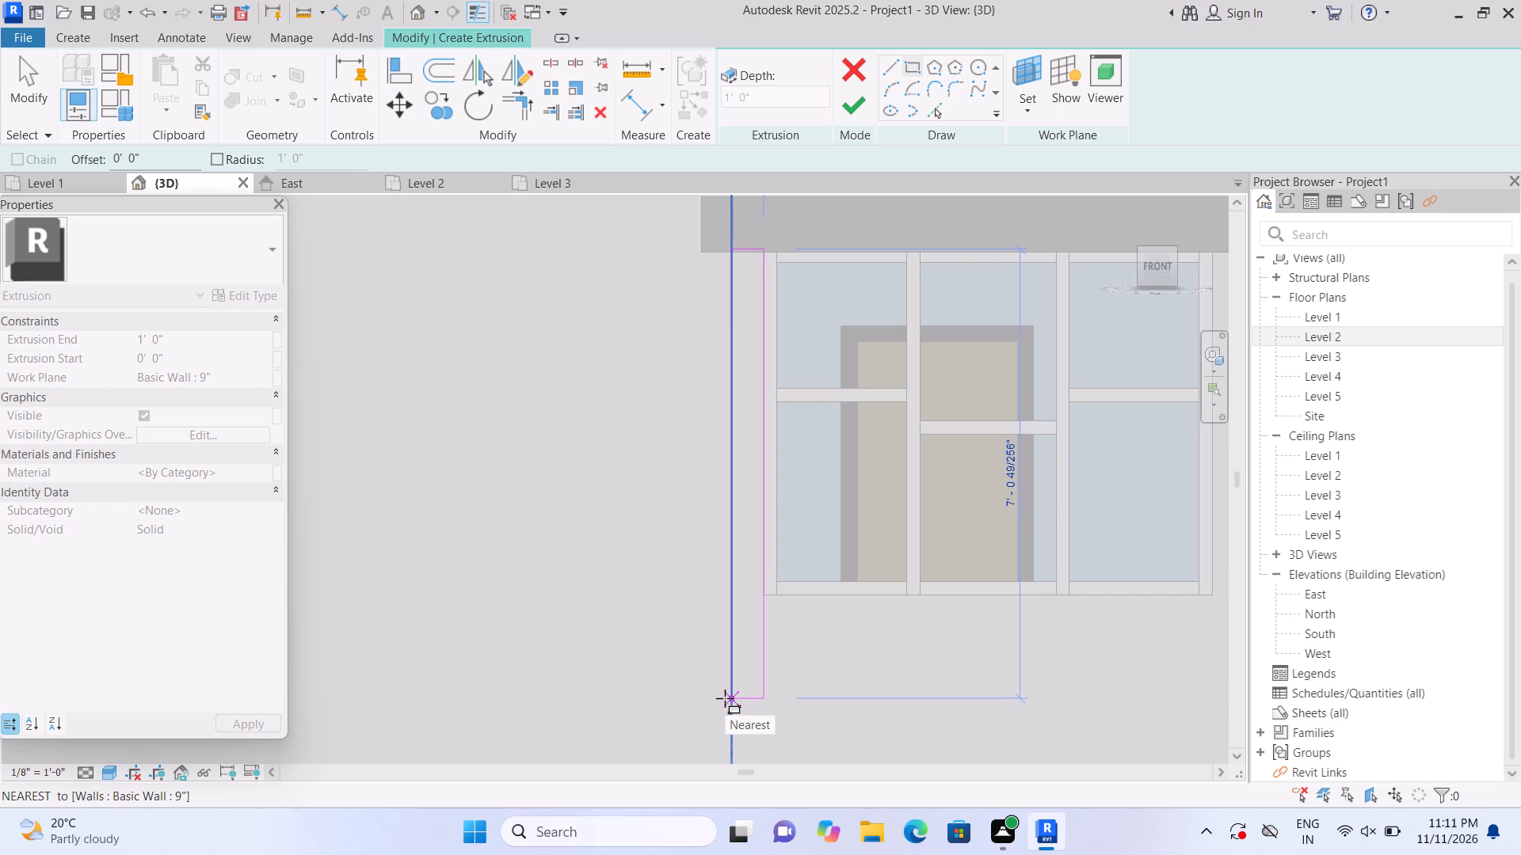
scroll(725, 698, "down", 2)
scroll(725, 698, "up", 2)
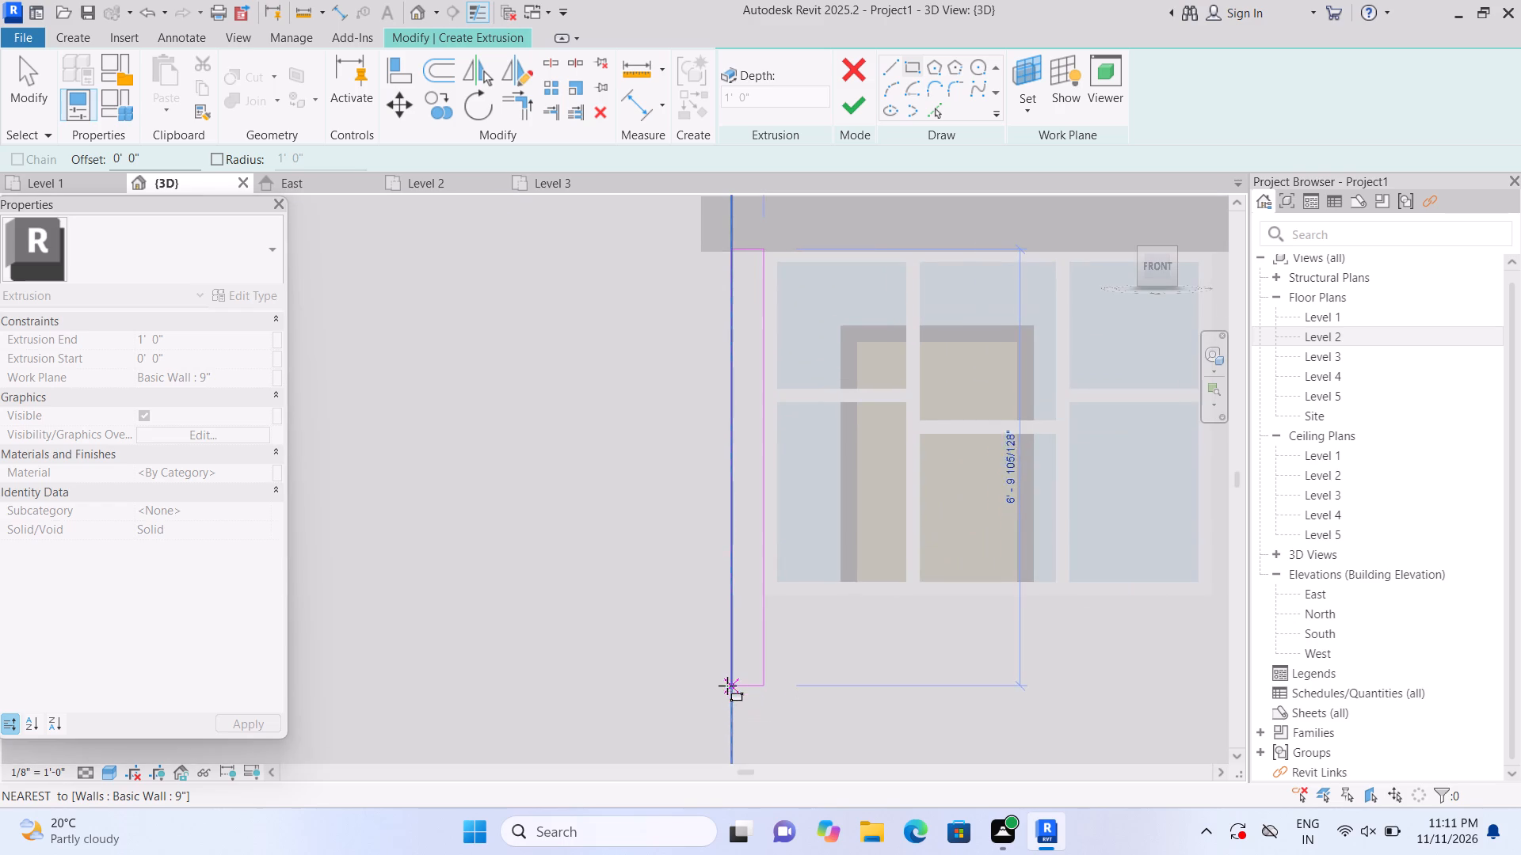
middle_click_drag(726, 680, 712, 663)
middle_click_drag(707, 647, 696, 568)
scroll(694, 614, "down", 6)
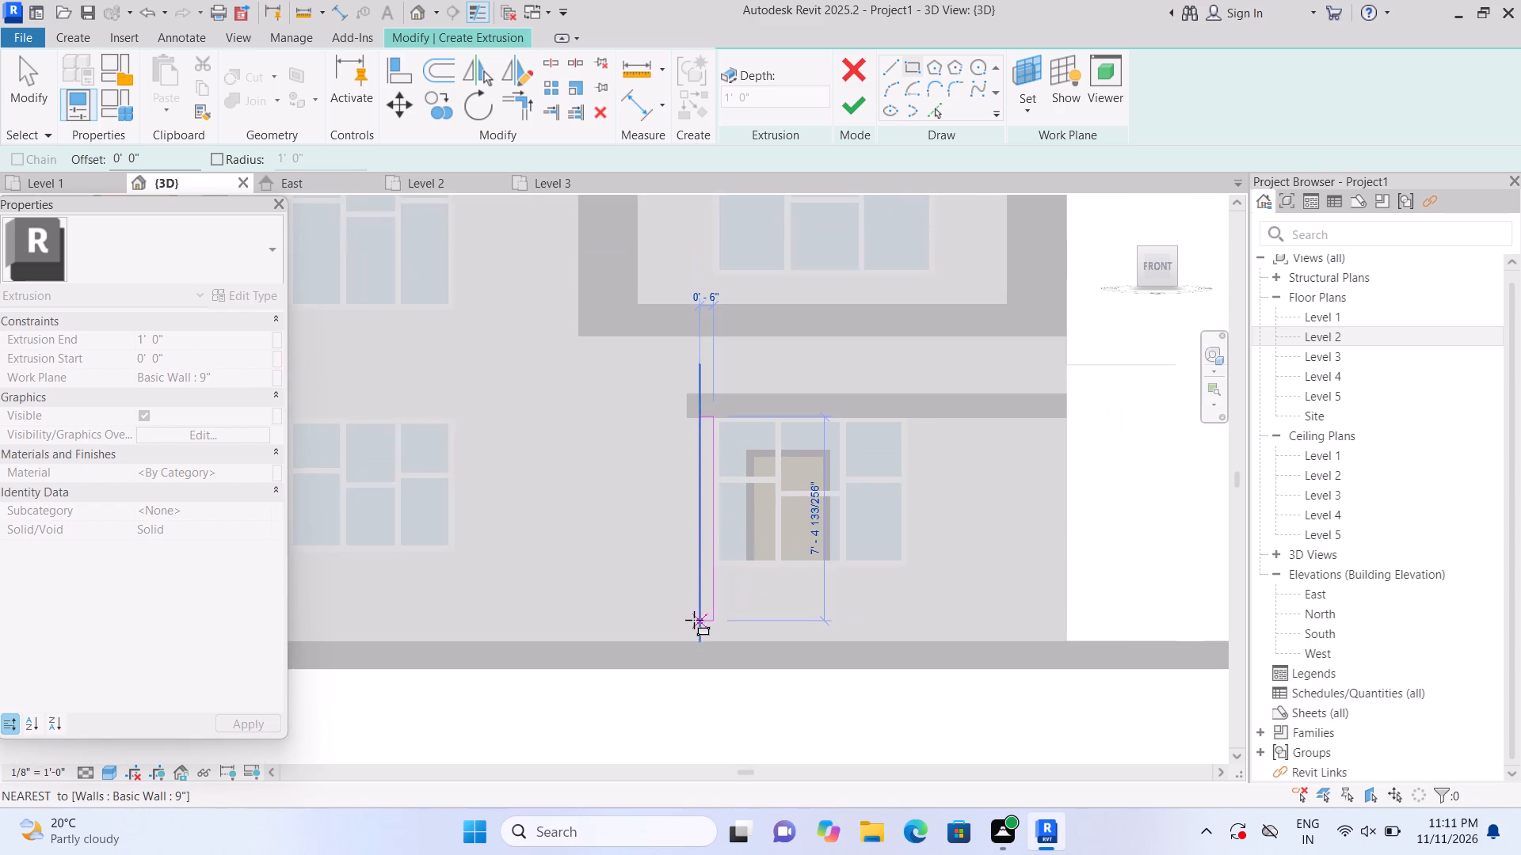
scroll(702, 610, "down", 1)
scroll(669, 616, "up", 2)
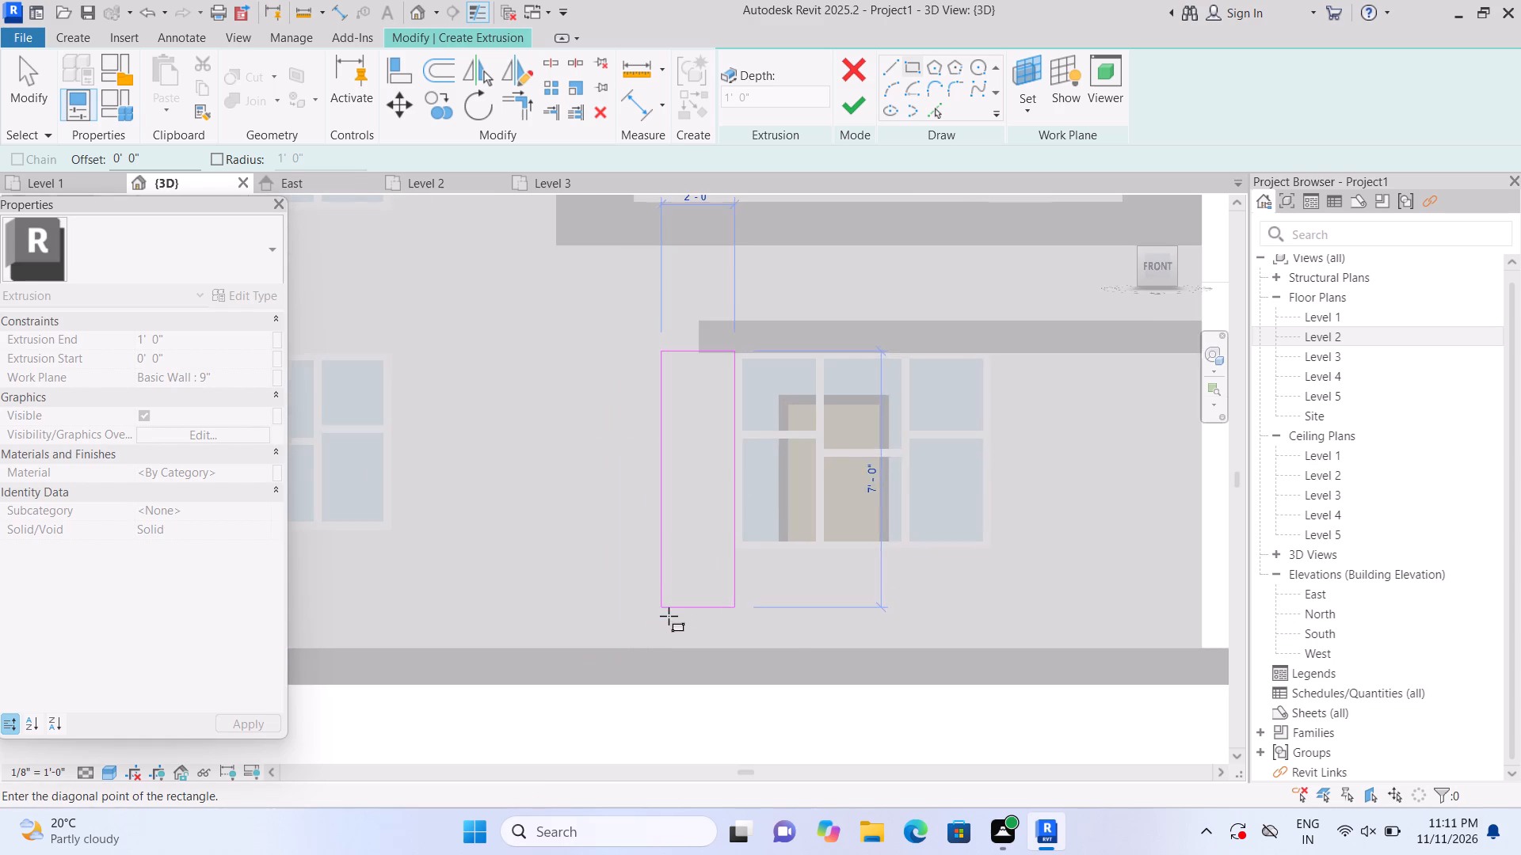
scroll(669, 616, "up", 2)
middle_click_drag(654, 566, 648, 431)
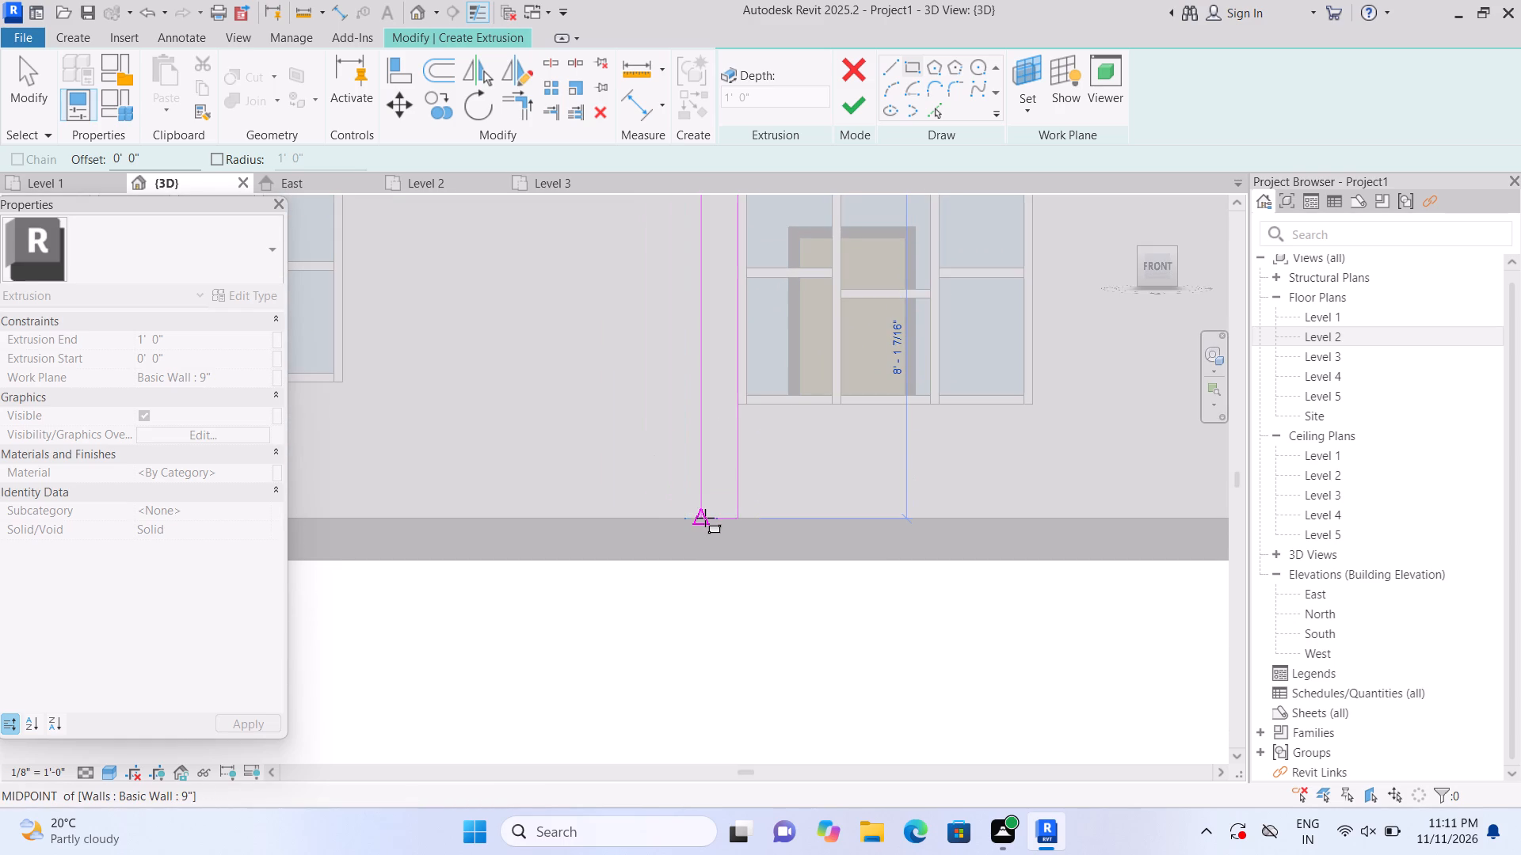
left_click(707, 518)
scroll(705, 532, "down", 6)
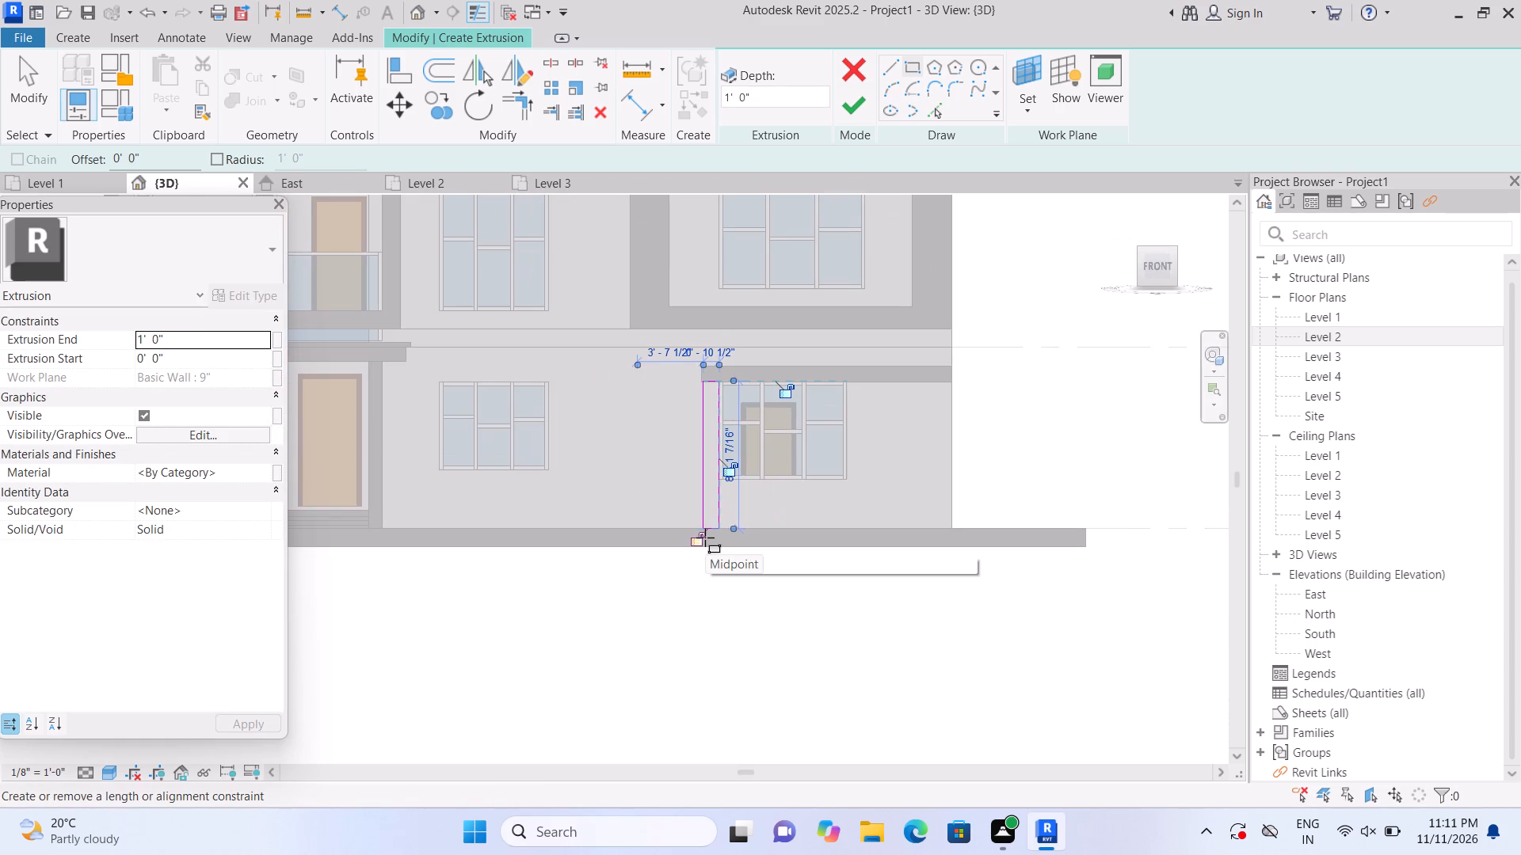
key("Escape")
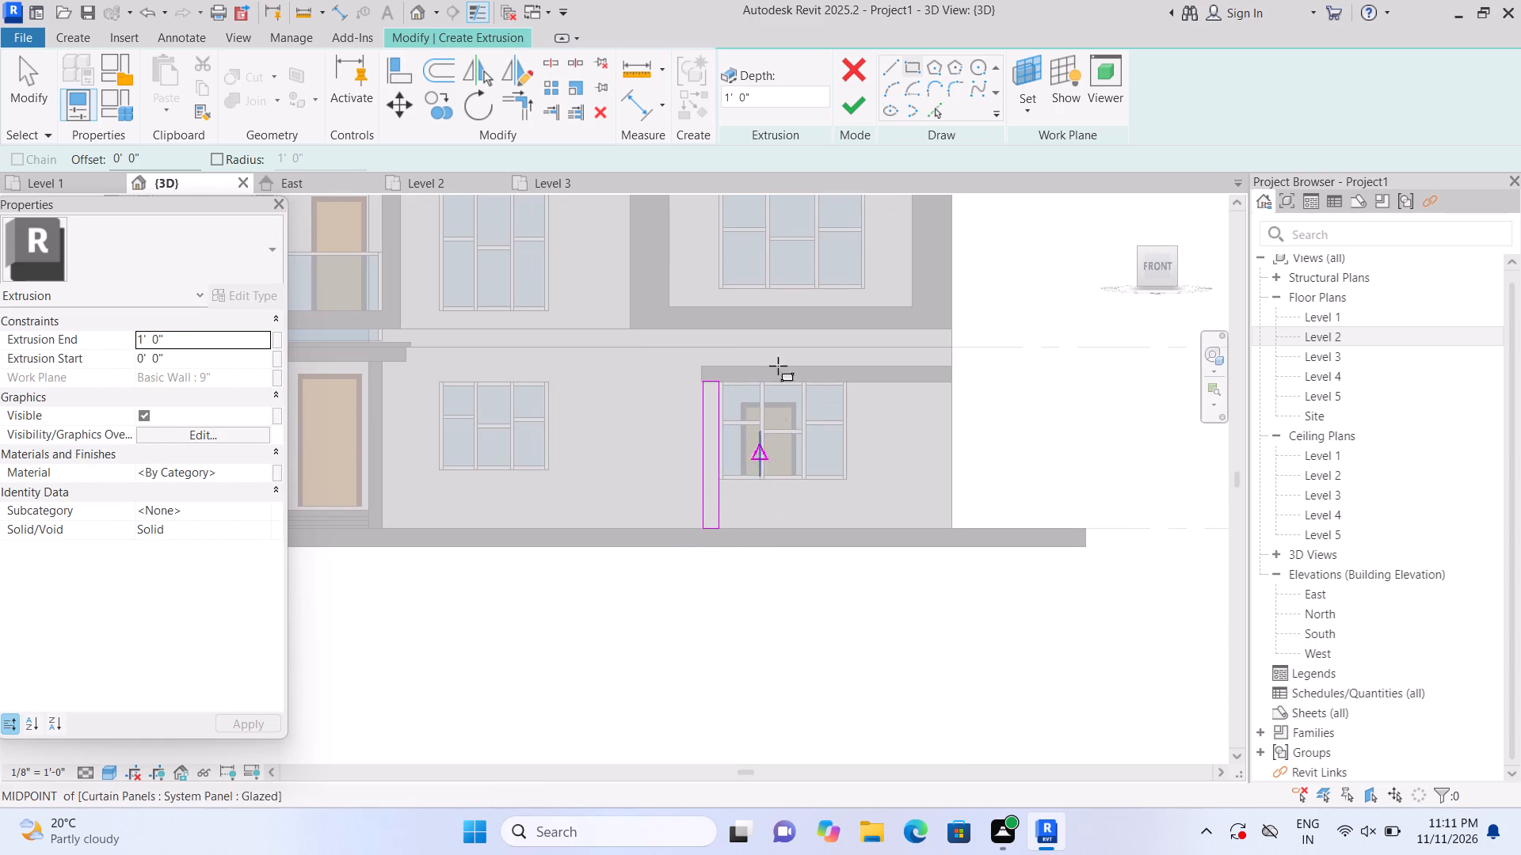
left_click(844, 94)
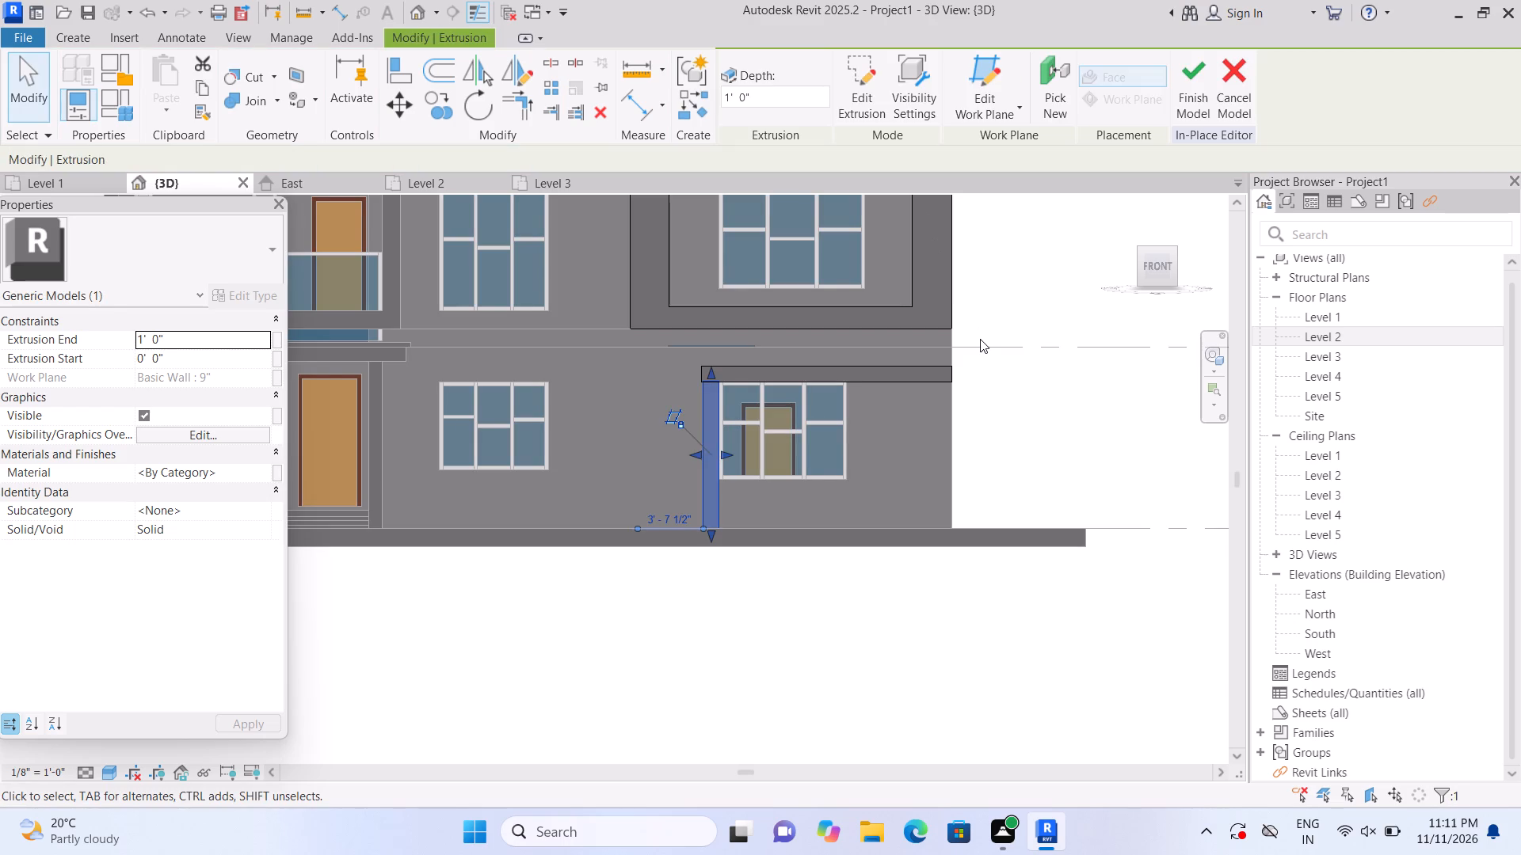
left_click(981, 339)
Extrude a horizontal band about 12'-9" long and 9 1/2" high, 1'-0" deep, along the wall base from the vertical strip to the wall's outer corner.
middle_click_drag(990, 344, 880, 336)
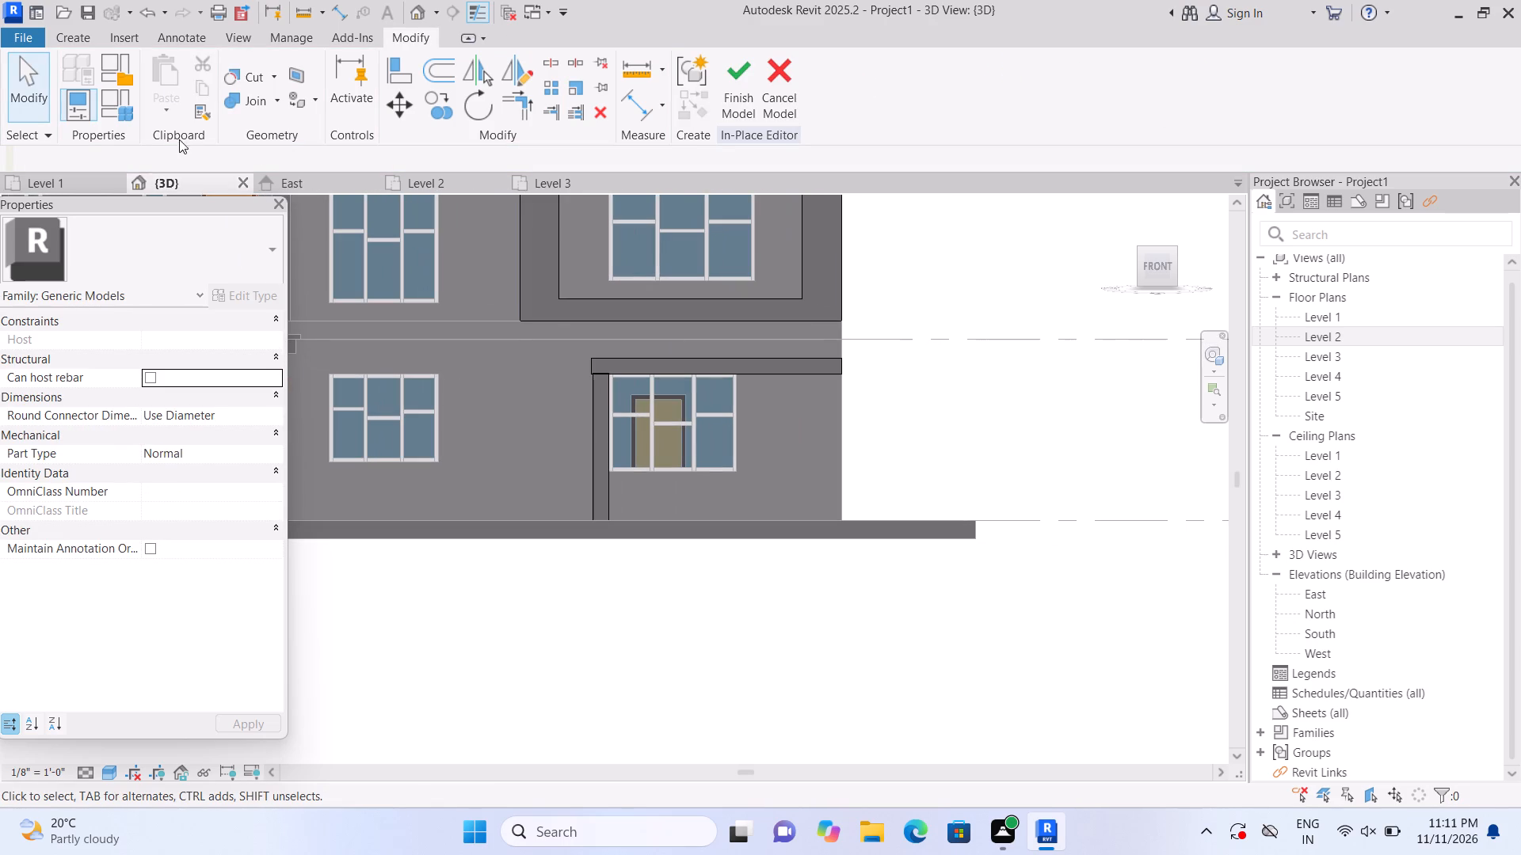
left_click(63, 43)
left_click(168, 107)
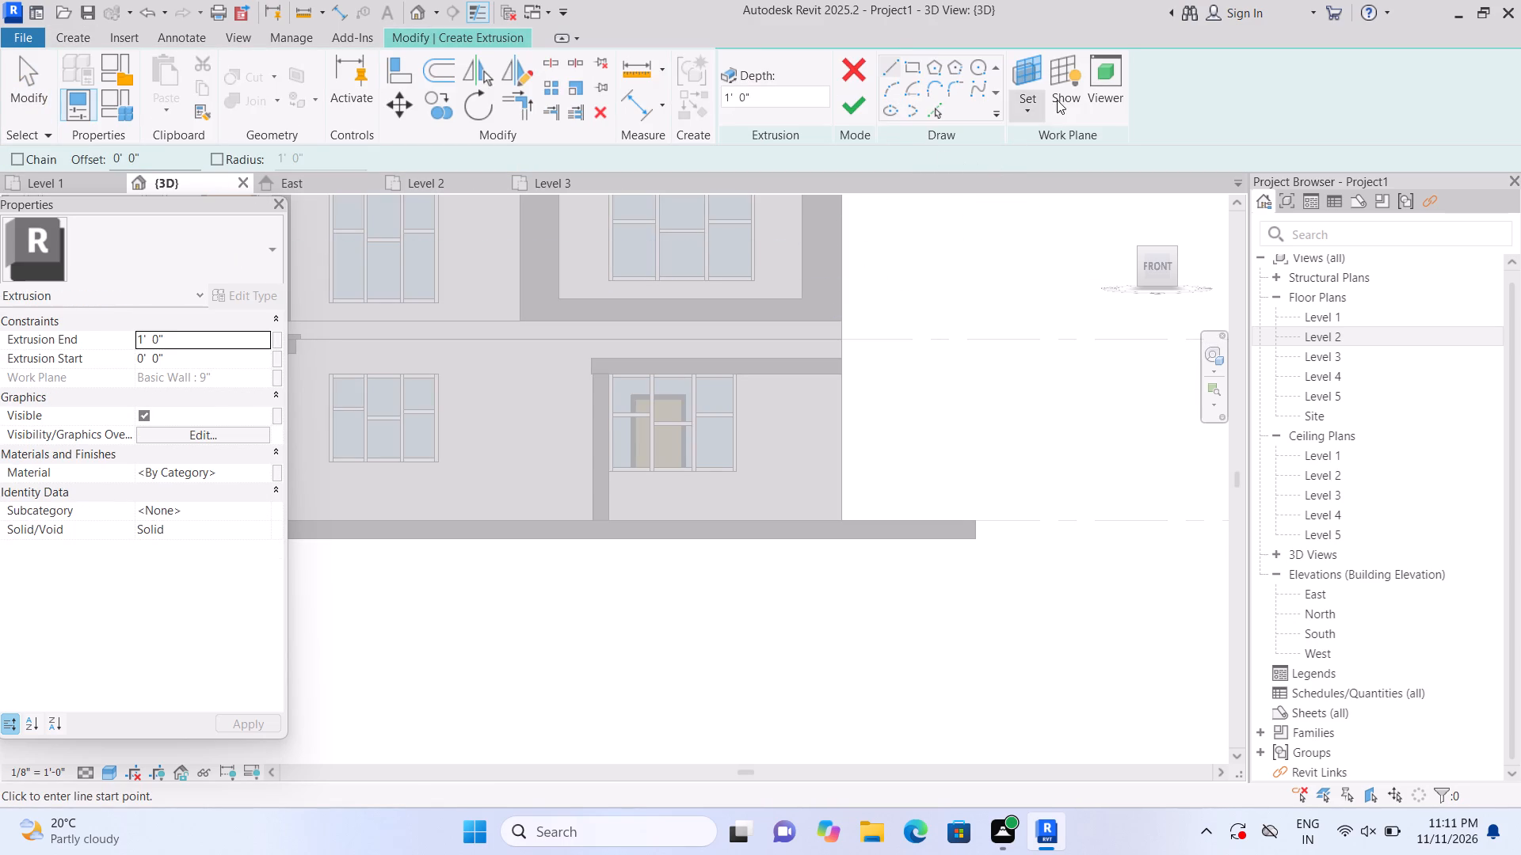
left_click(1039, 112)
left_click(1043, 177)
scroll(876, 355, "up", 1)
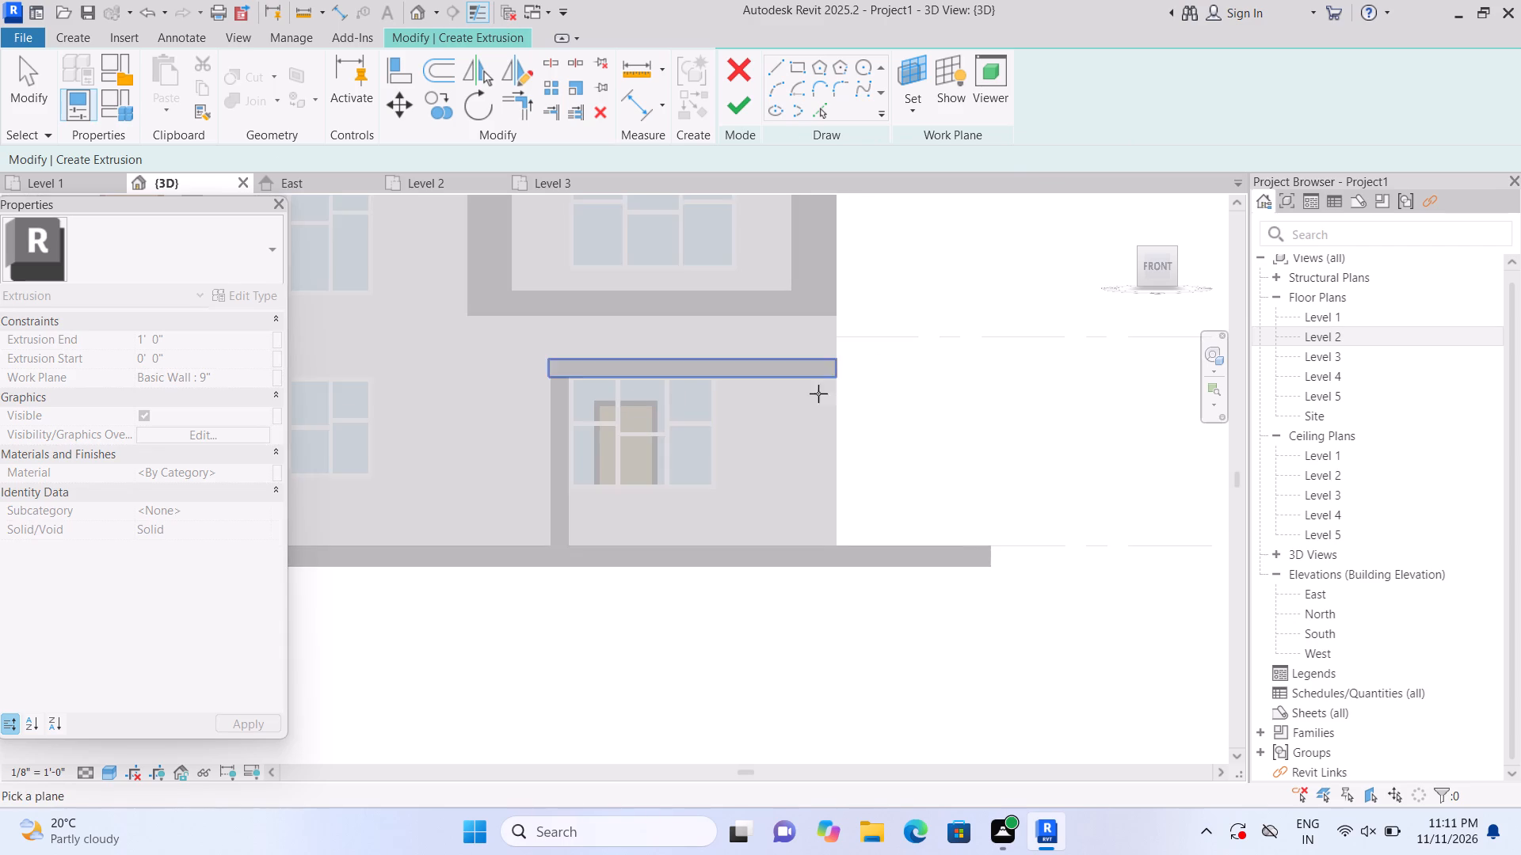
left_click(772, 431)
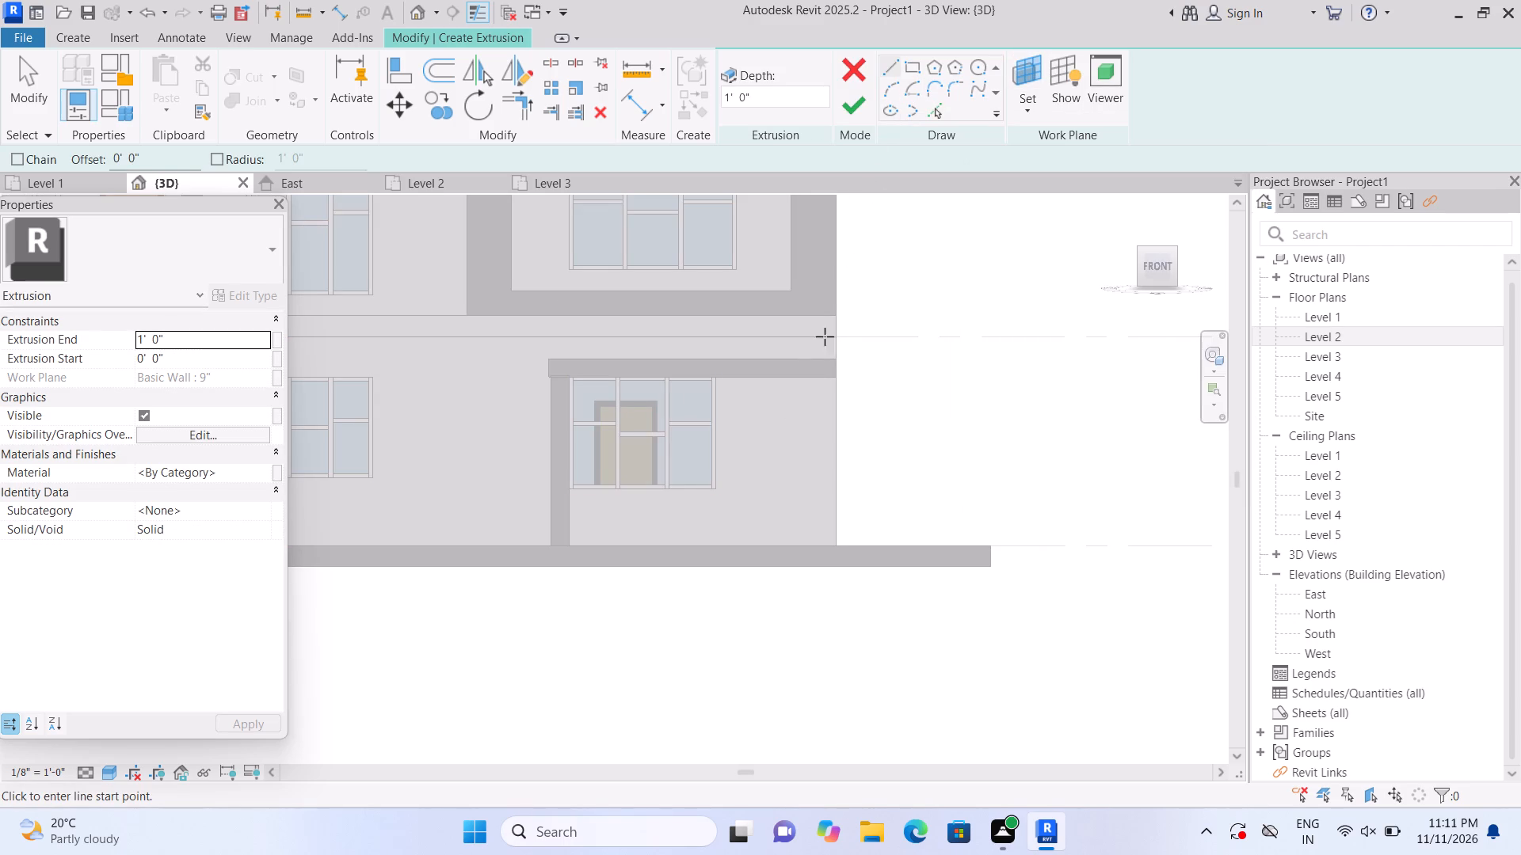
scroll(635, 526, "up", 2)
scroll(711, 486, "up", 1)
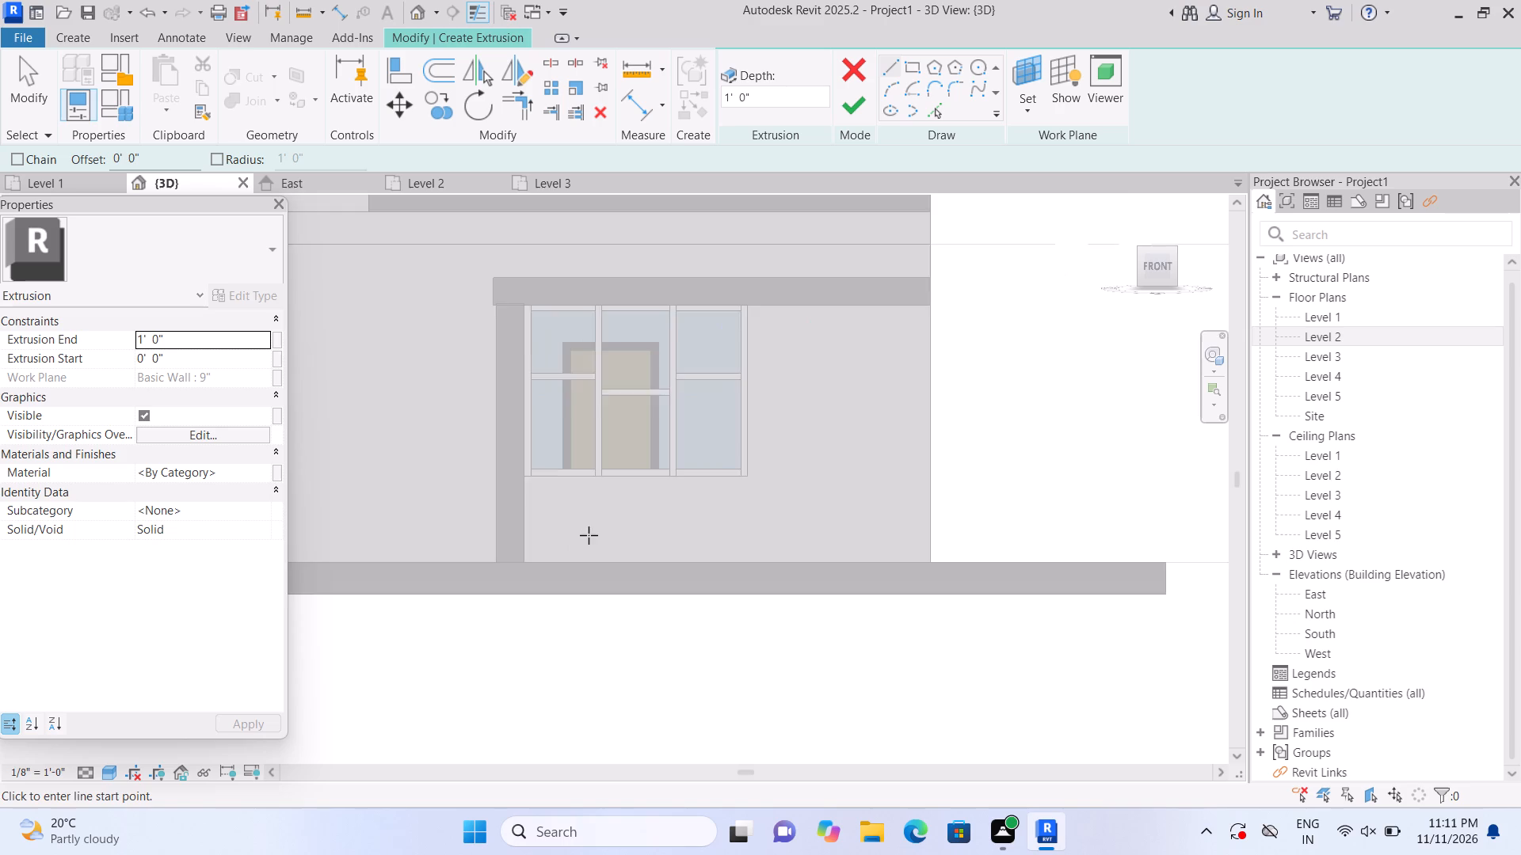
scroll(588, 538, "up", 2)
left_click(503, 564)
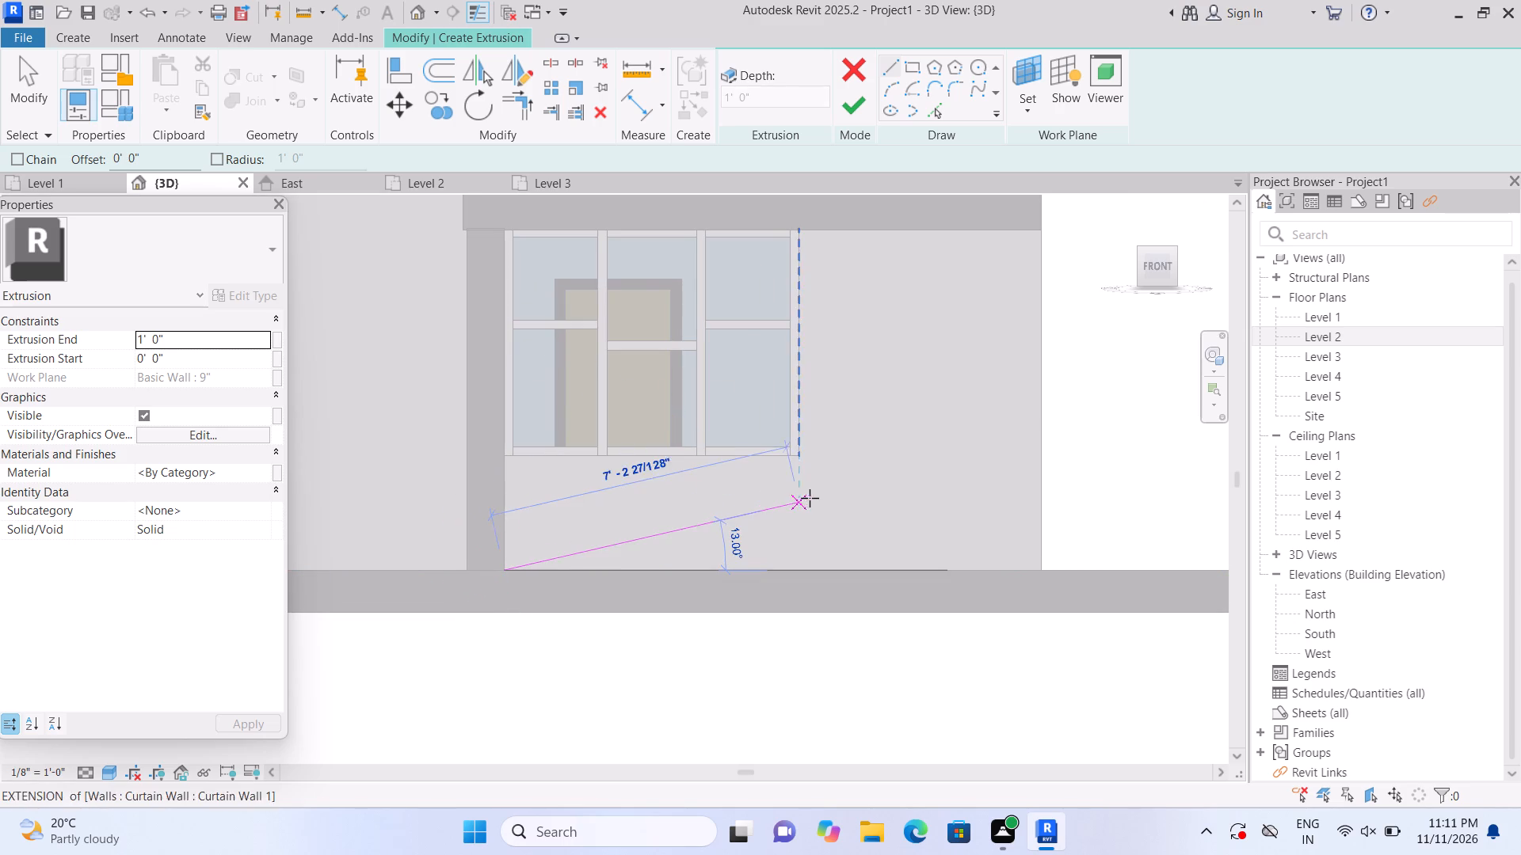
key("Escape")
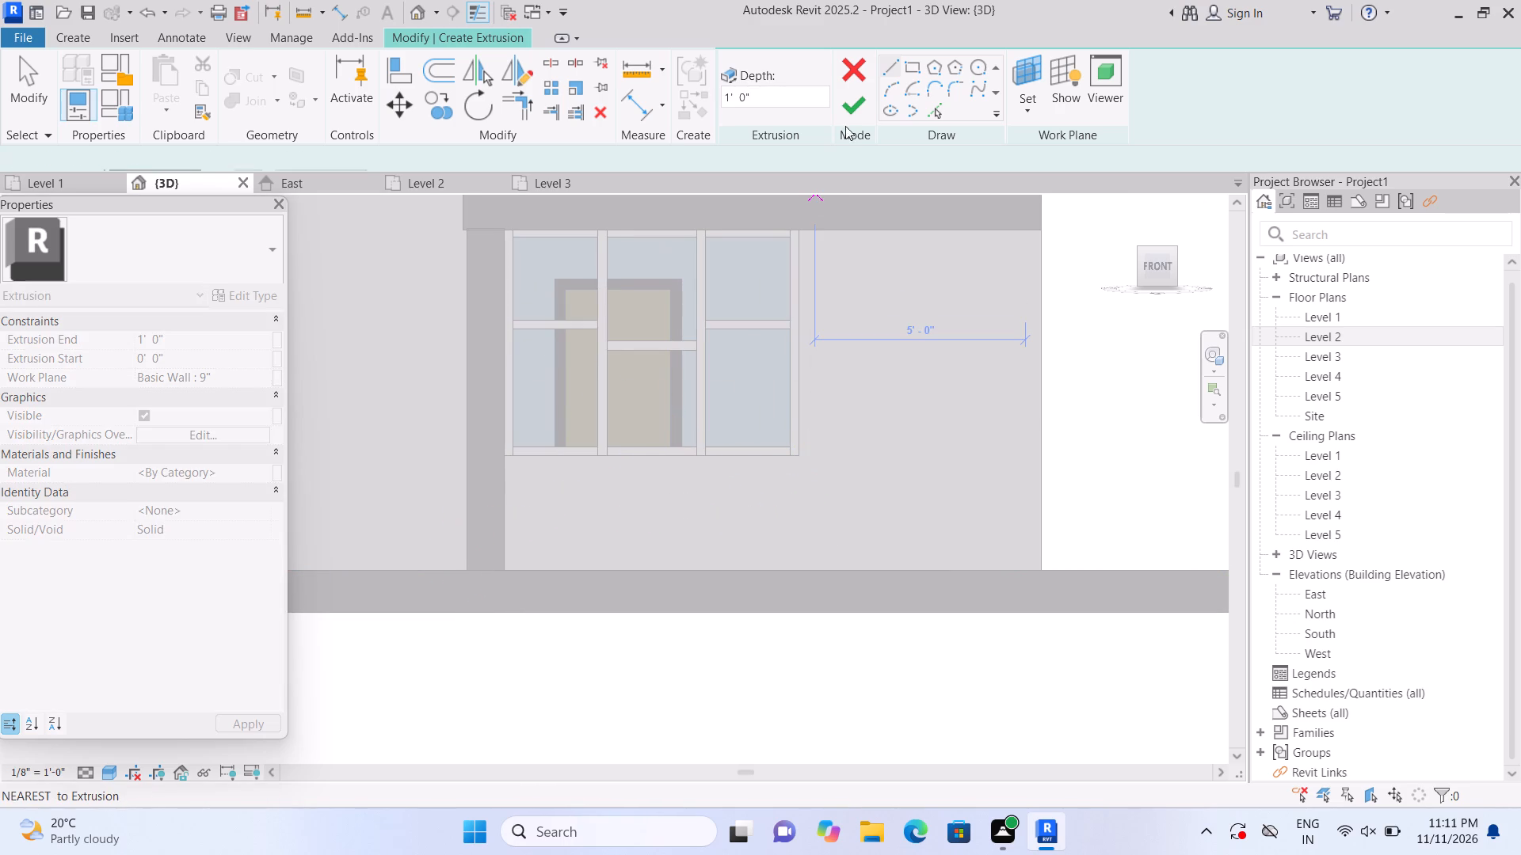
left_click(909, 64)
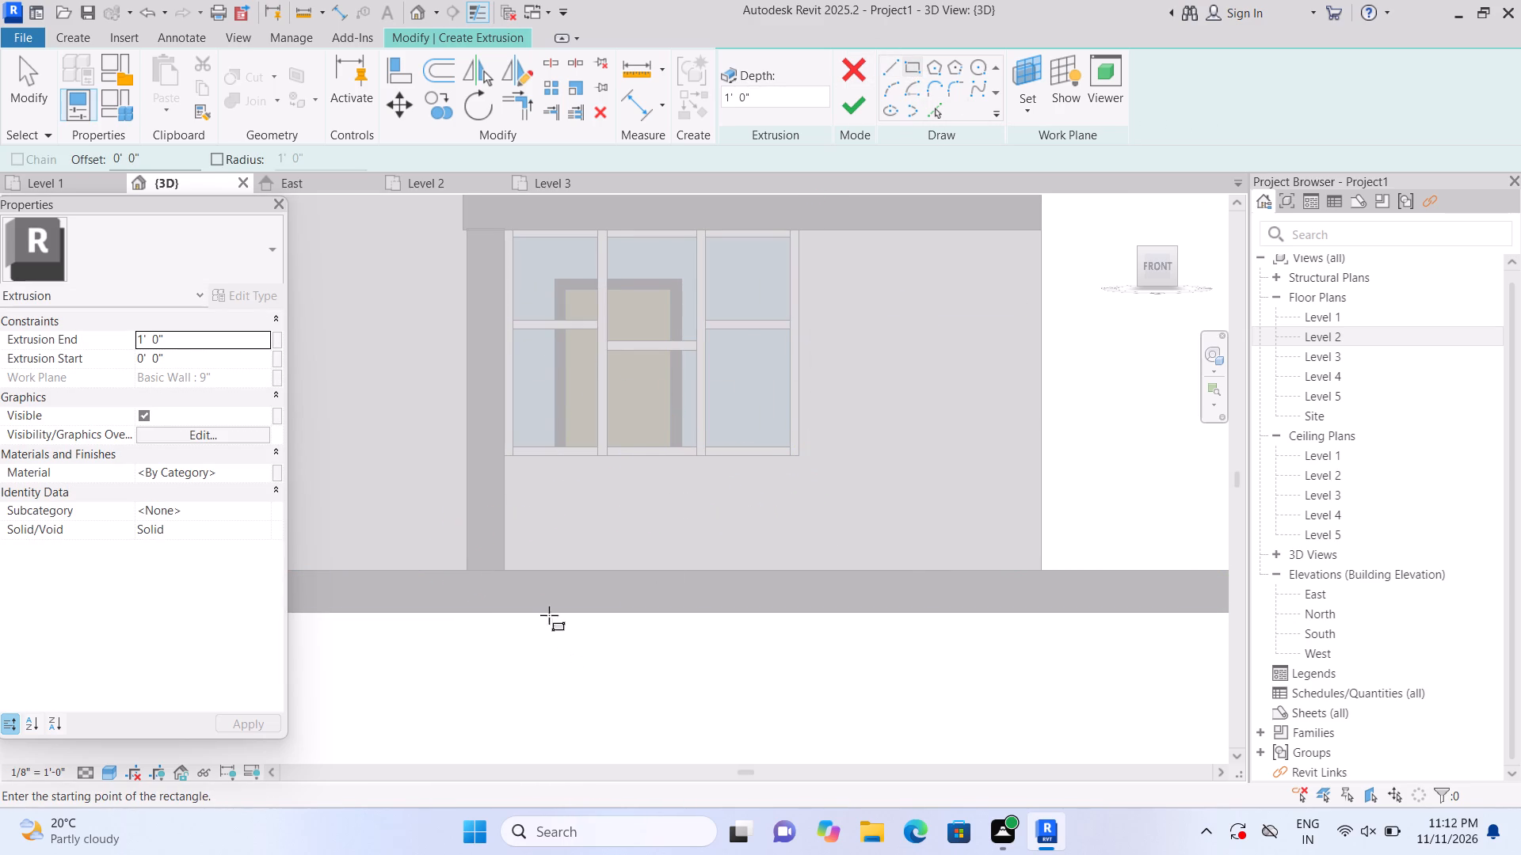
left_click(506, 563)
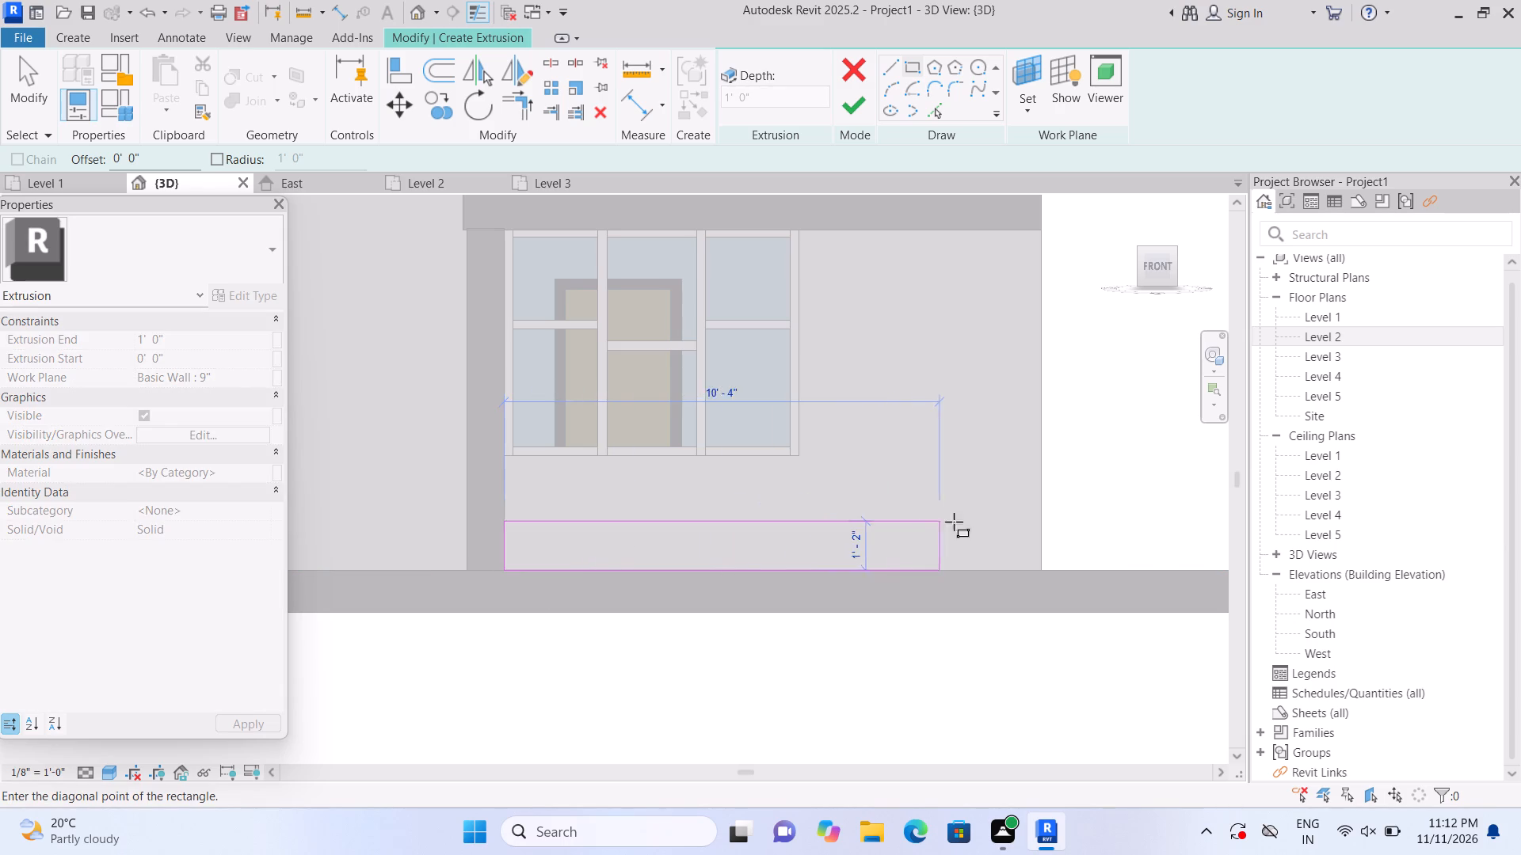
left_click(1045, 537)
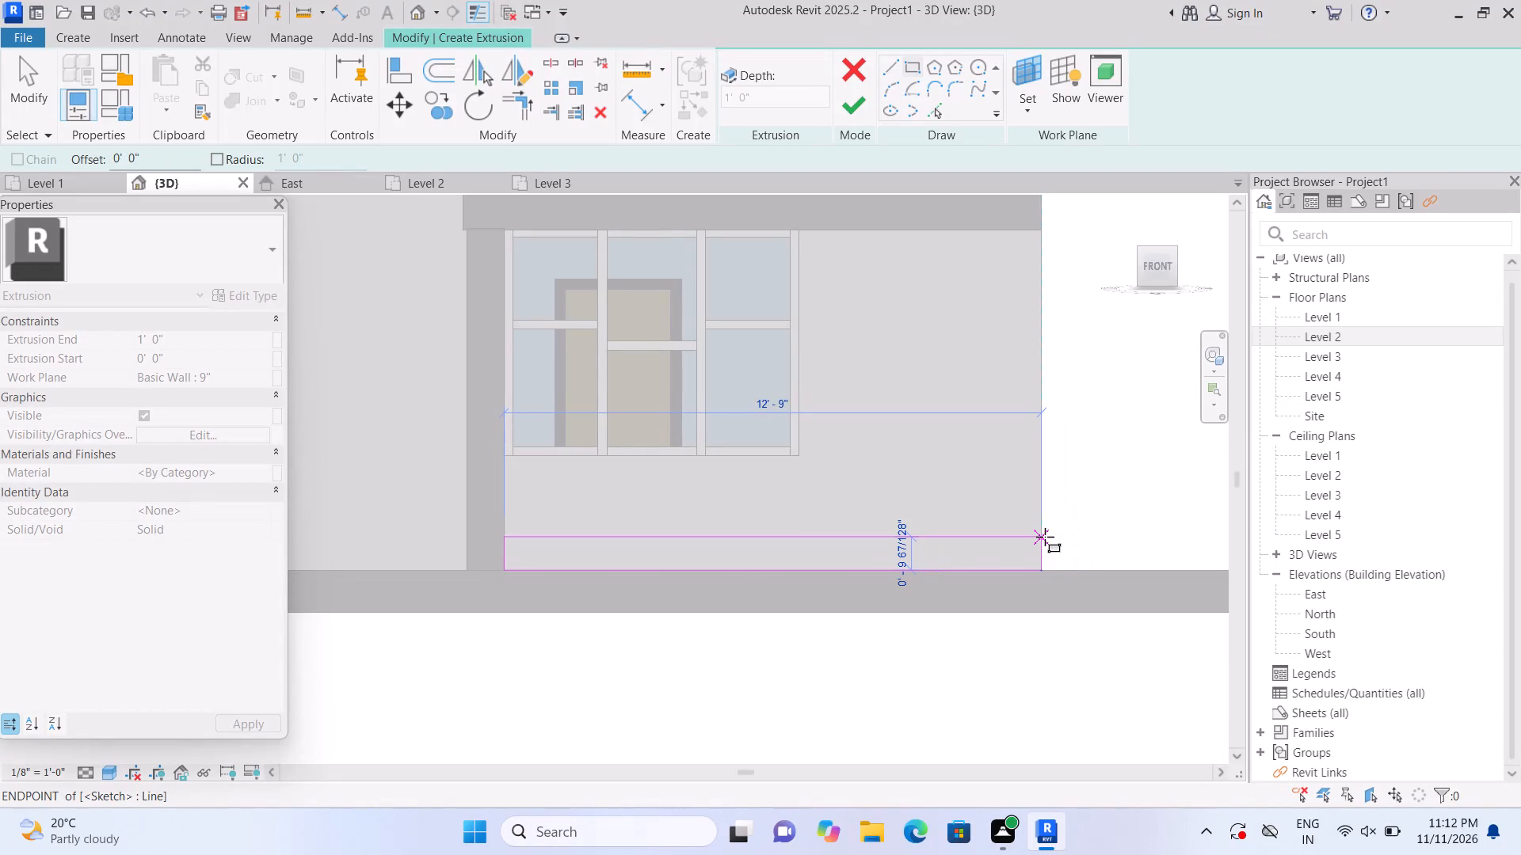
left_click(845, 106)
scroll(888, 496, "down", 6)
left_click(1043, 481)
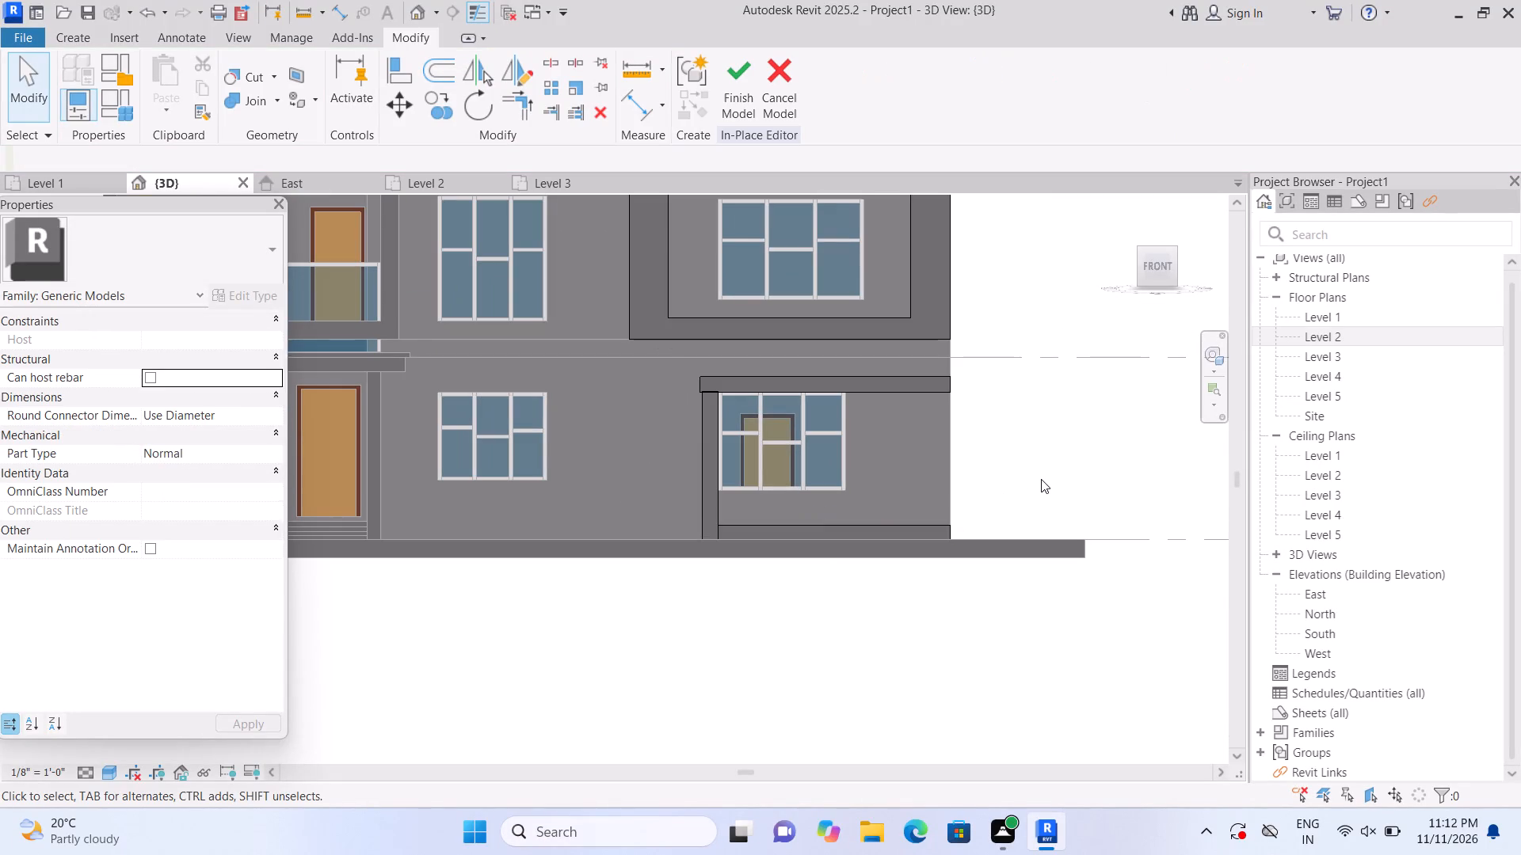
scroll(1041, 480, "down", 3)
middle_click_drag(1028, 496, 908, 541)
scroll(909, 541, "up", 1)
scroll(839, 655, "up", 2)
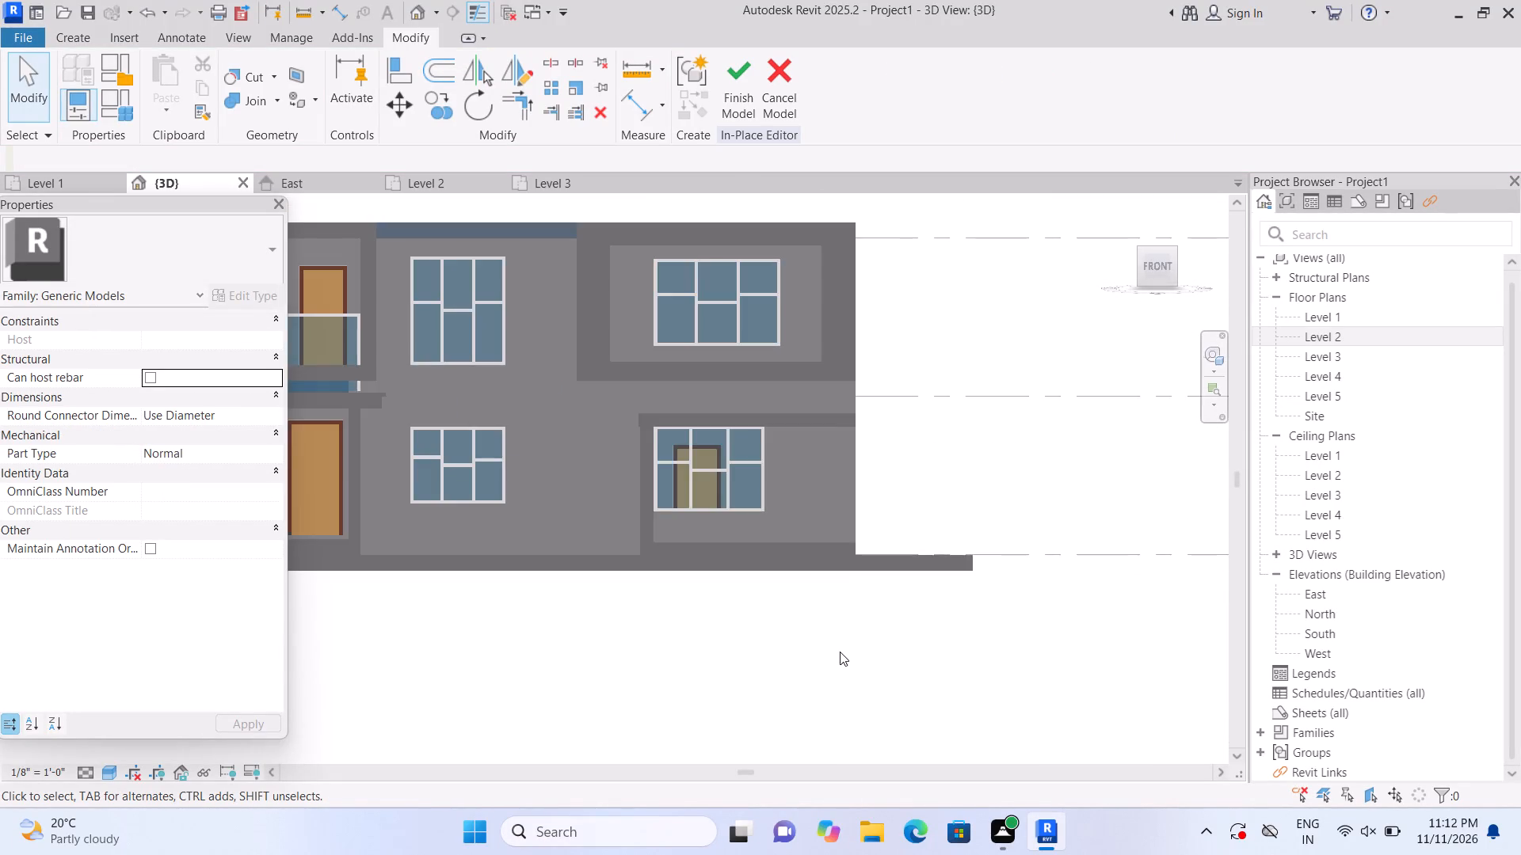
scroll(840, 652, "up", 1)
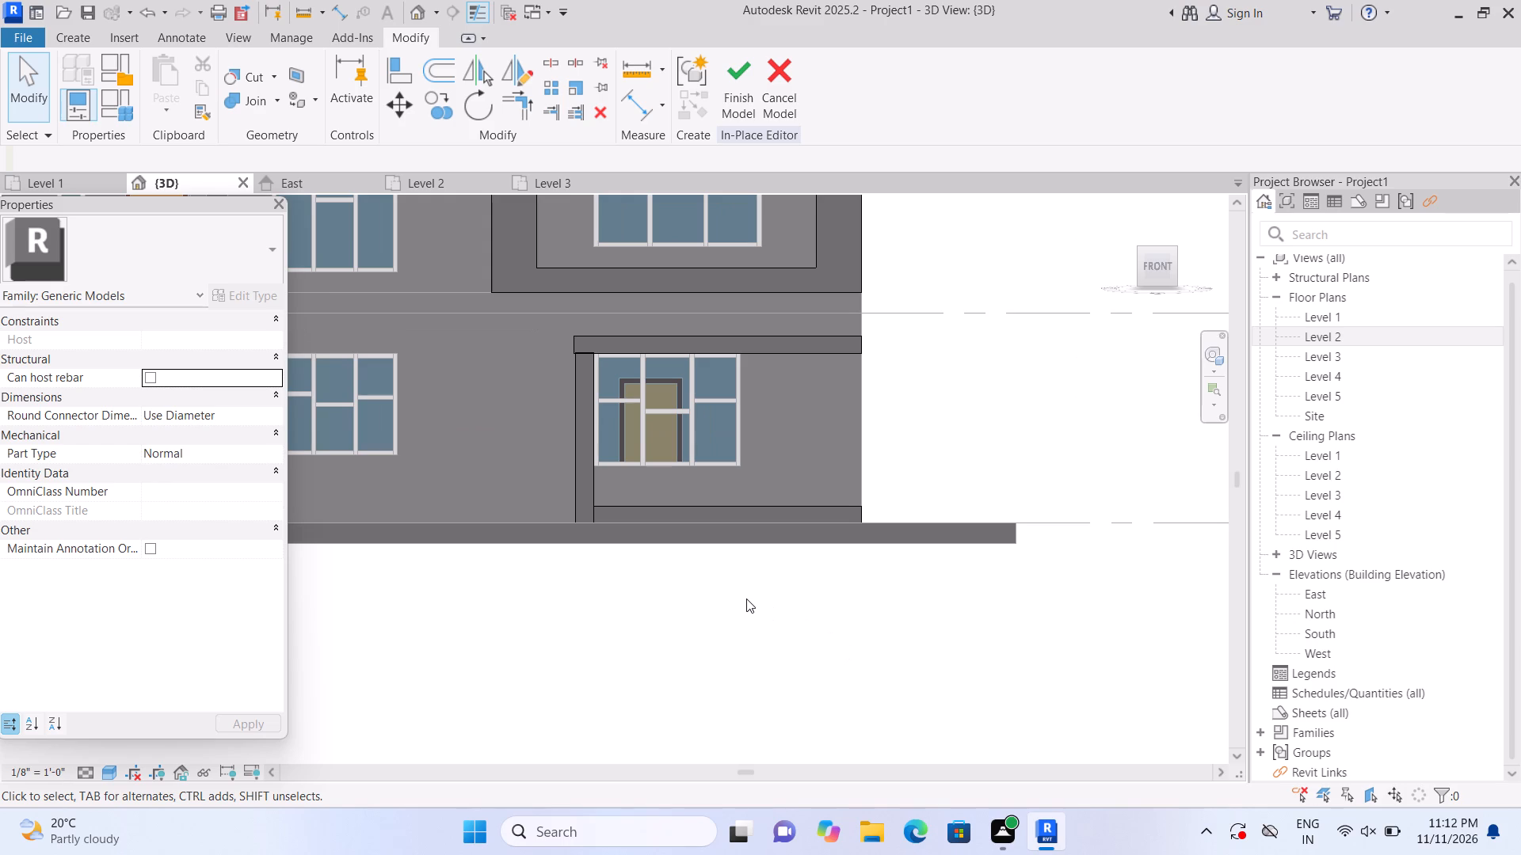
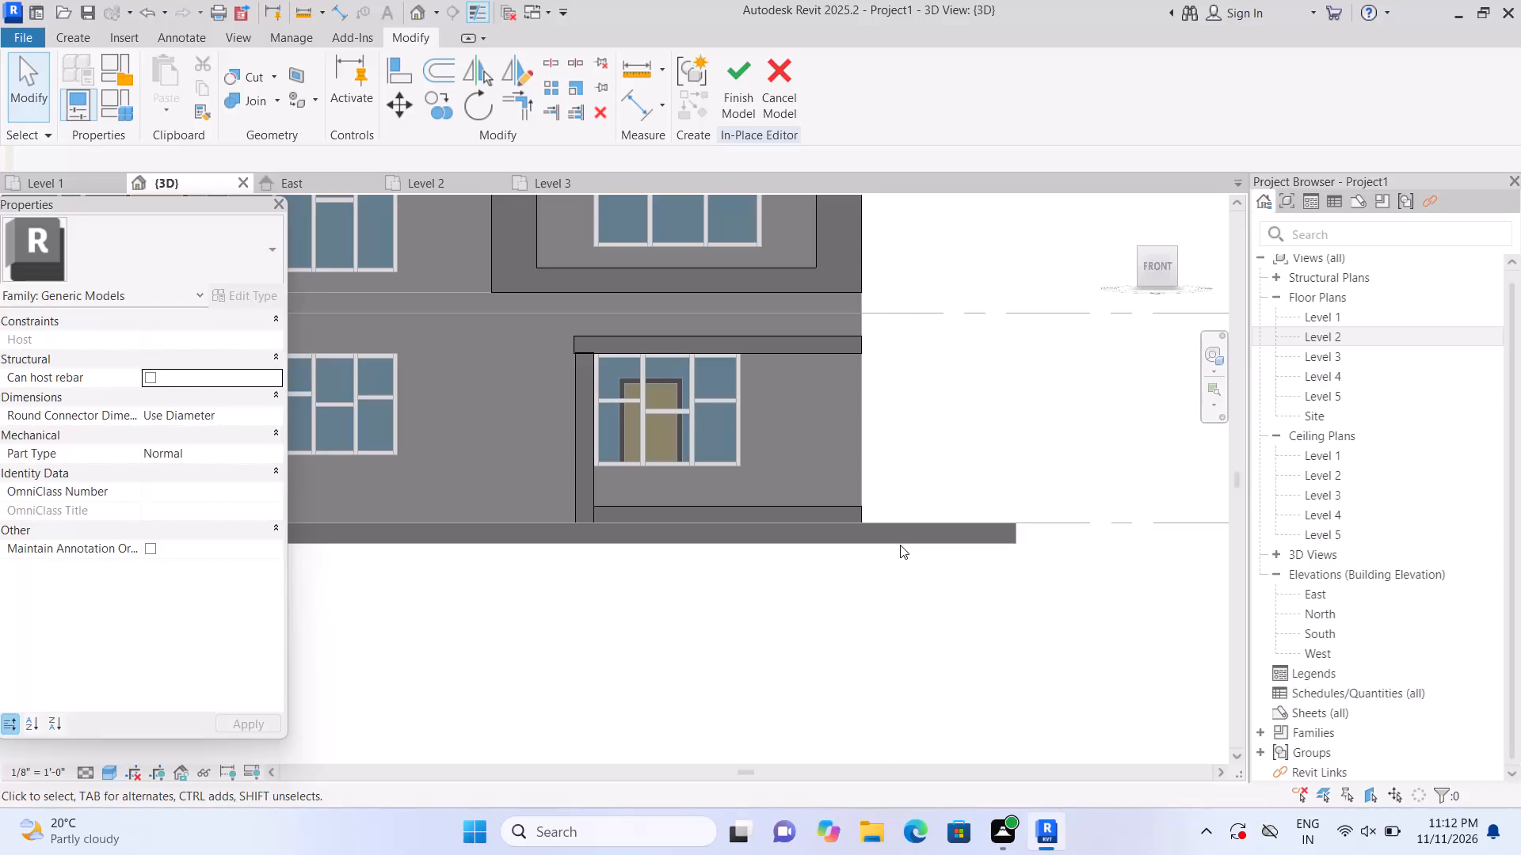
Extrude a vertical strip about 1'-0" wide and 7'-3" high, 1'-0" deep, at the wall's outer corner between the top and base bands.
scroll(649, 403, "up", 1)
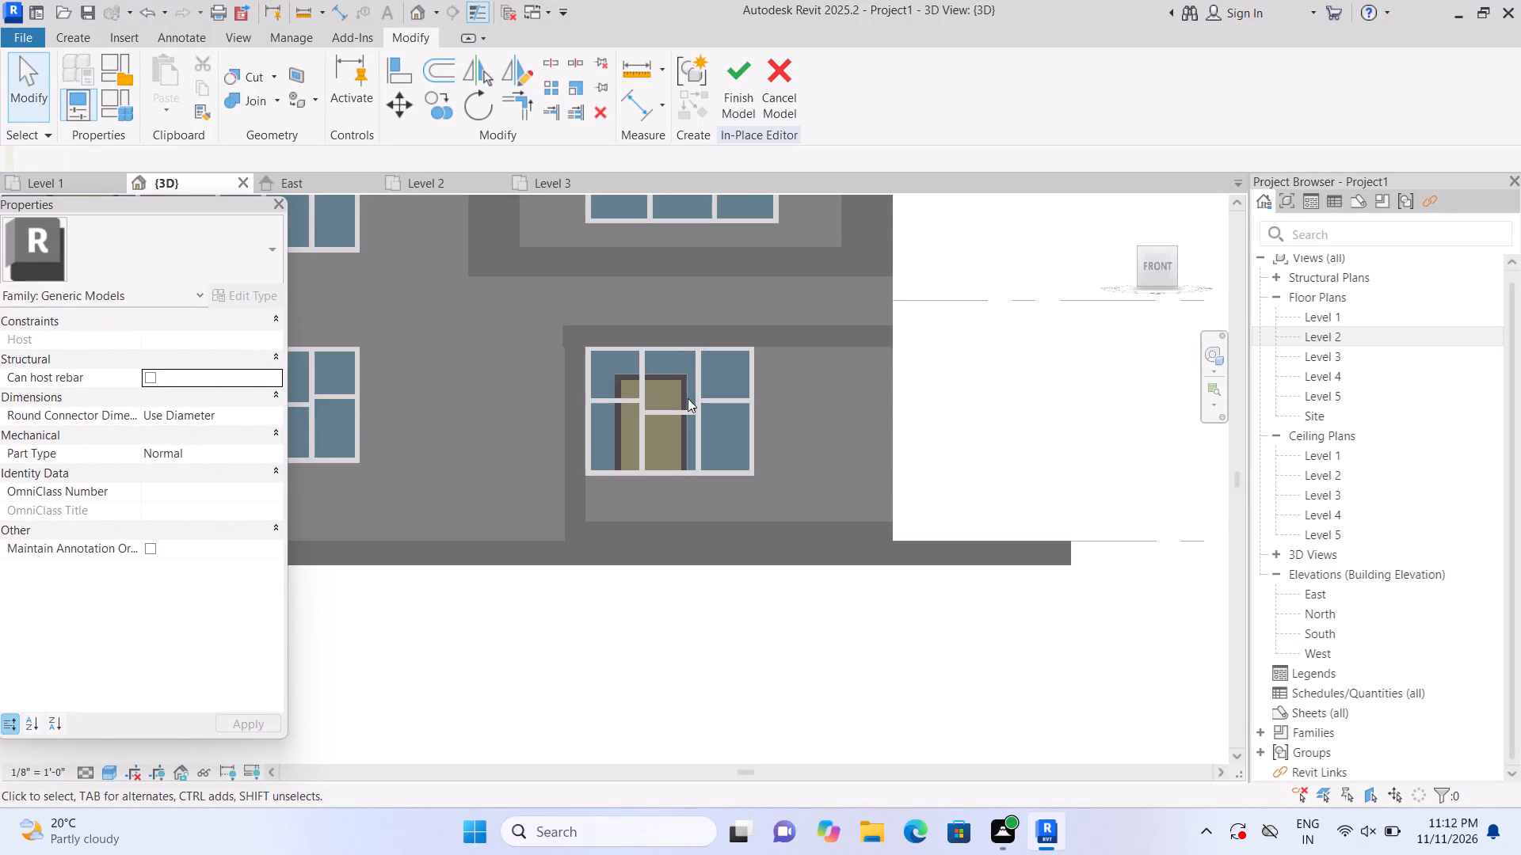
scroll(688, 397, "up", 2)
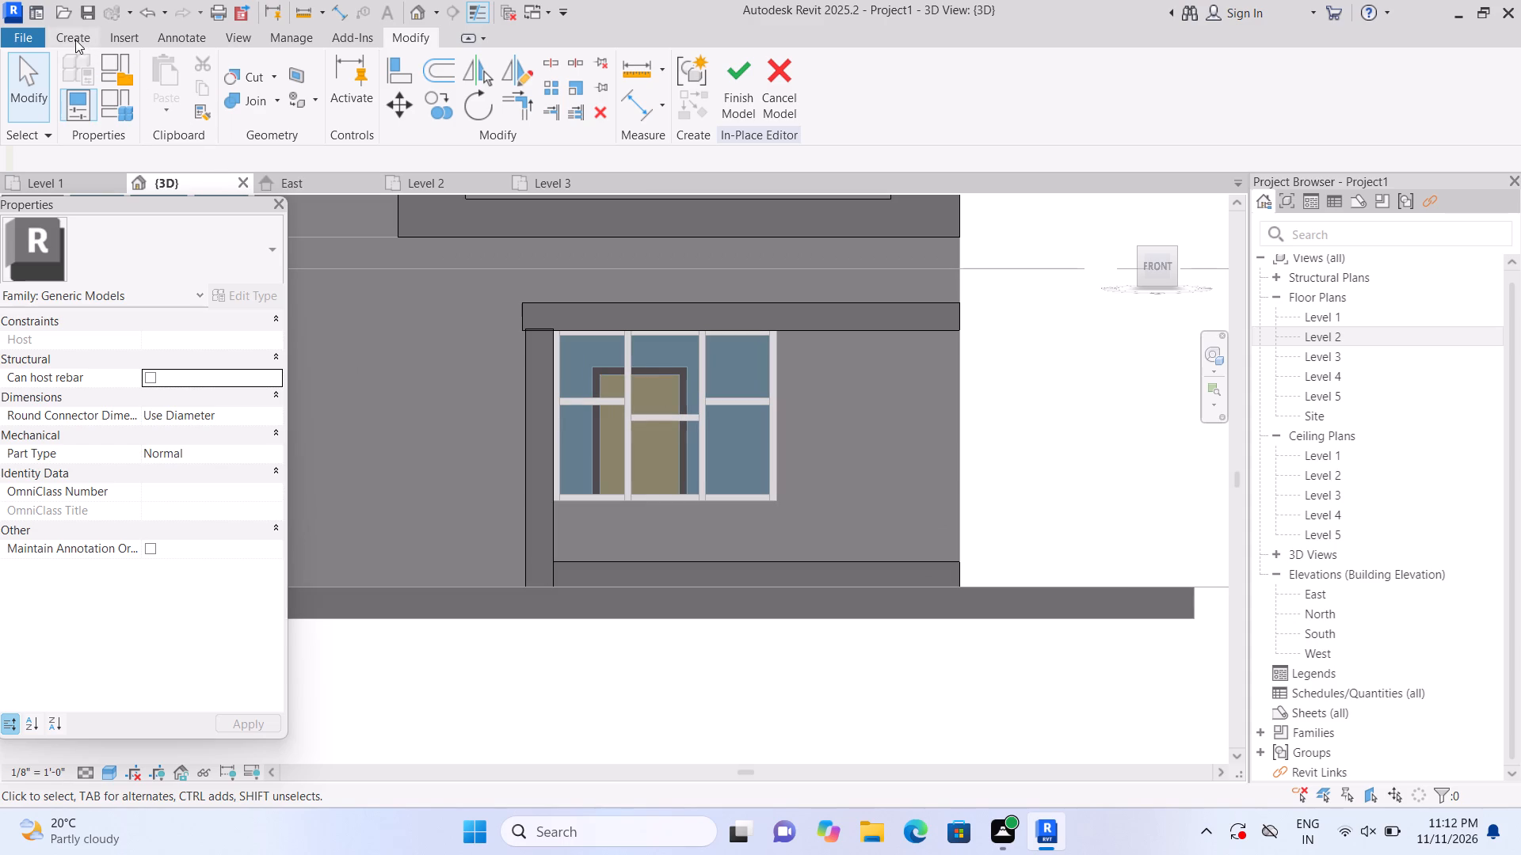
left_click(75, 40)
left_click(155, 85)
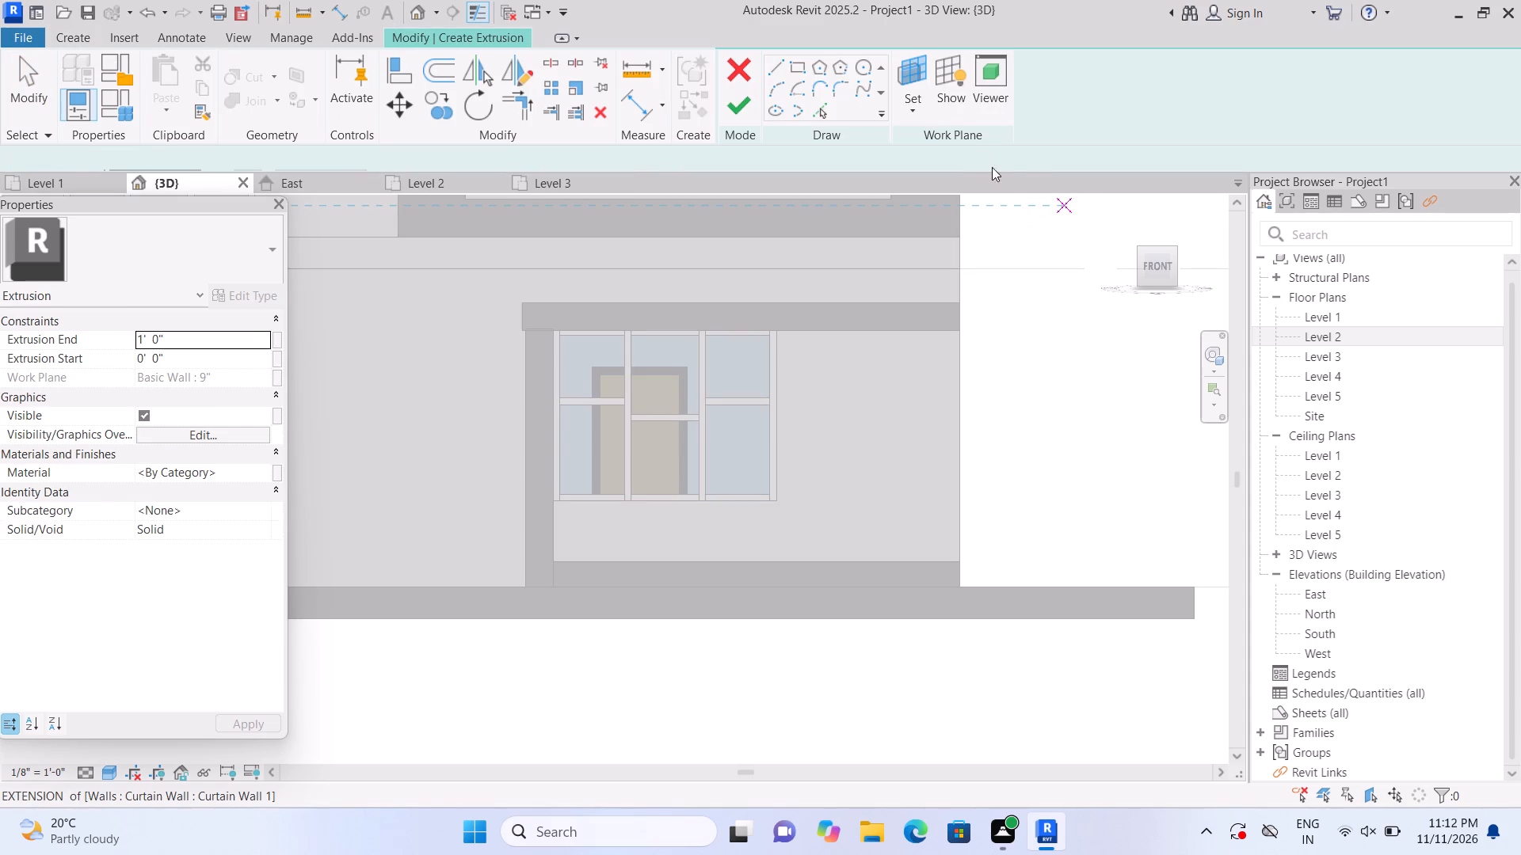
left_click(1031, 113)
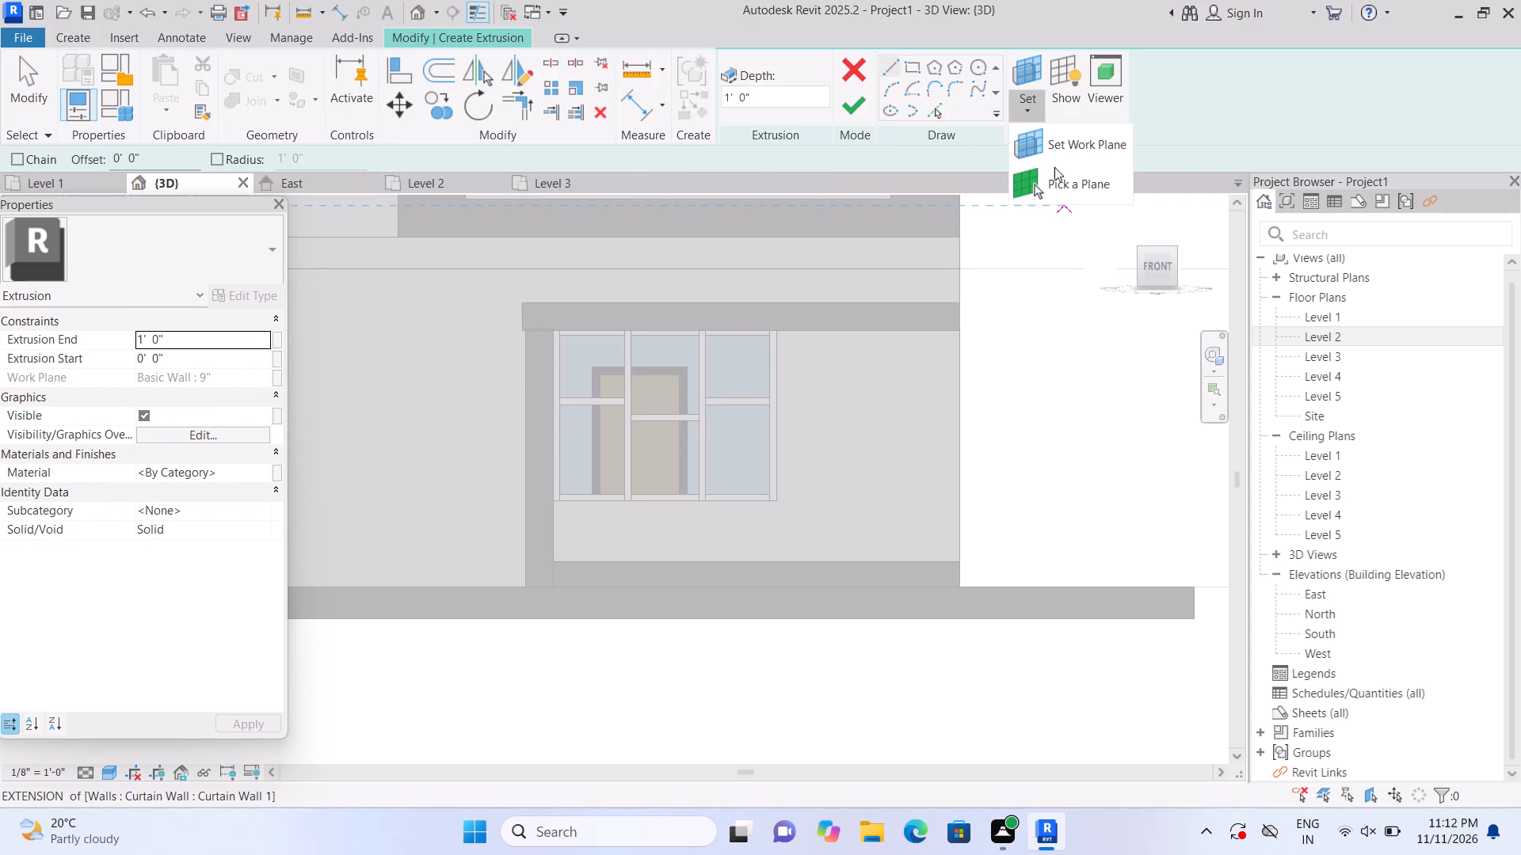
left_click(1054, 165)
scroll(817, 454, "up", 2)
left_click(823, 444)
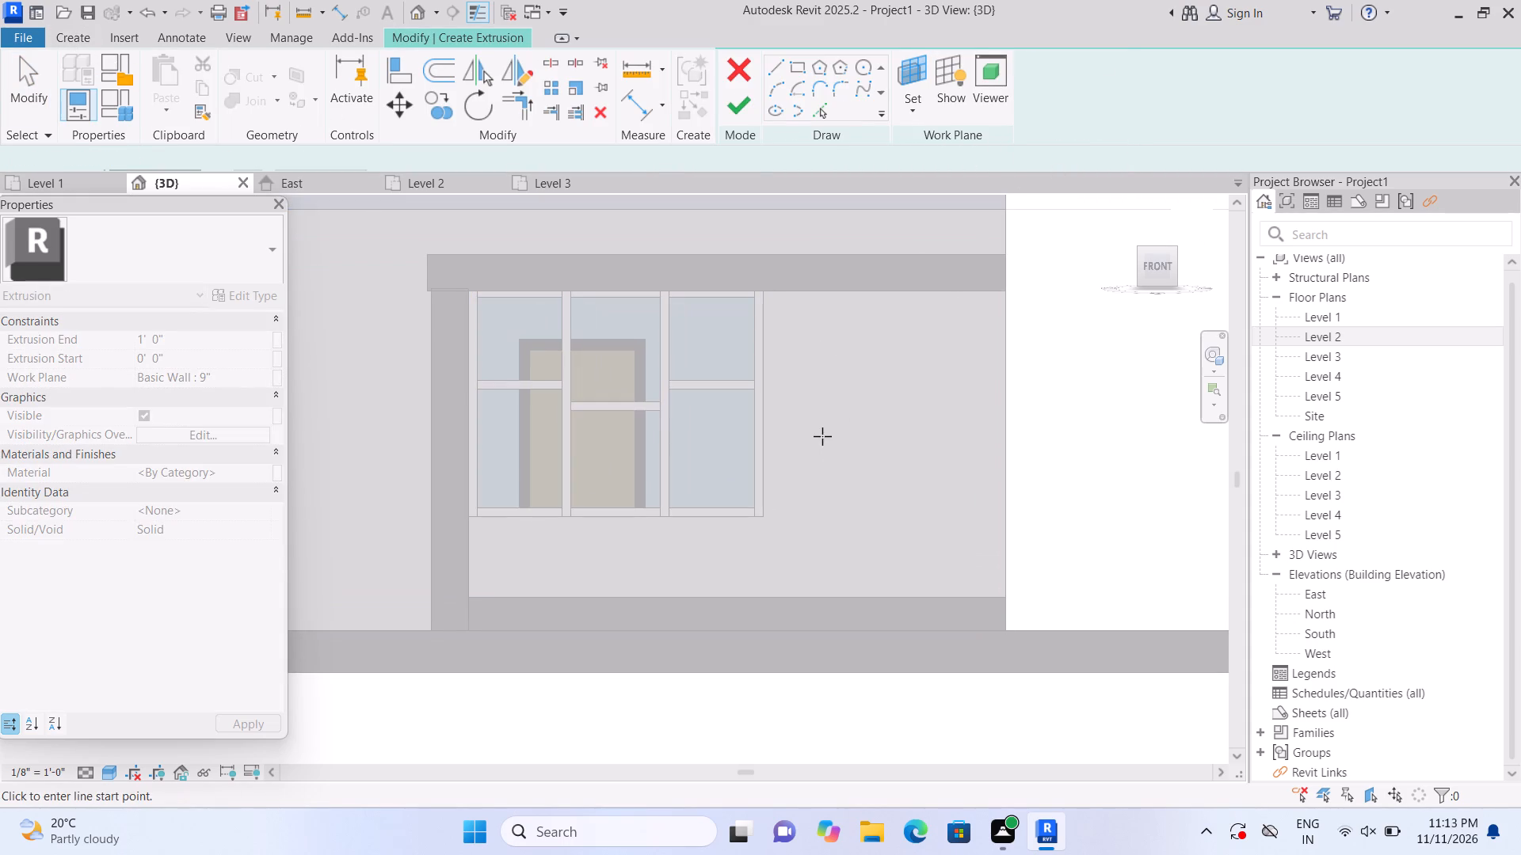
left_click(908, 67)
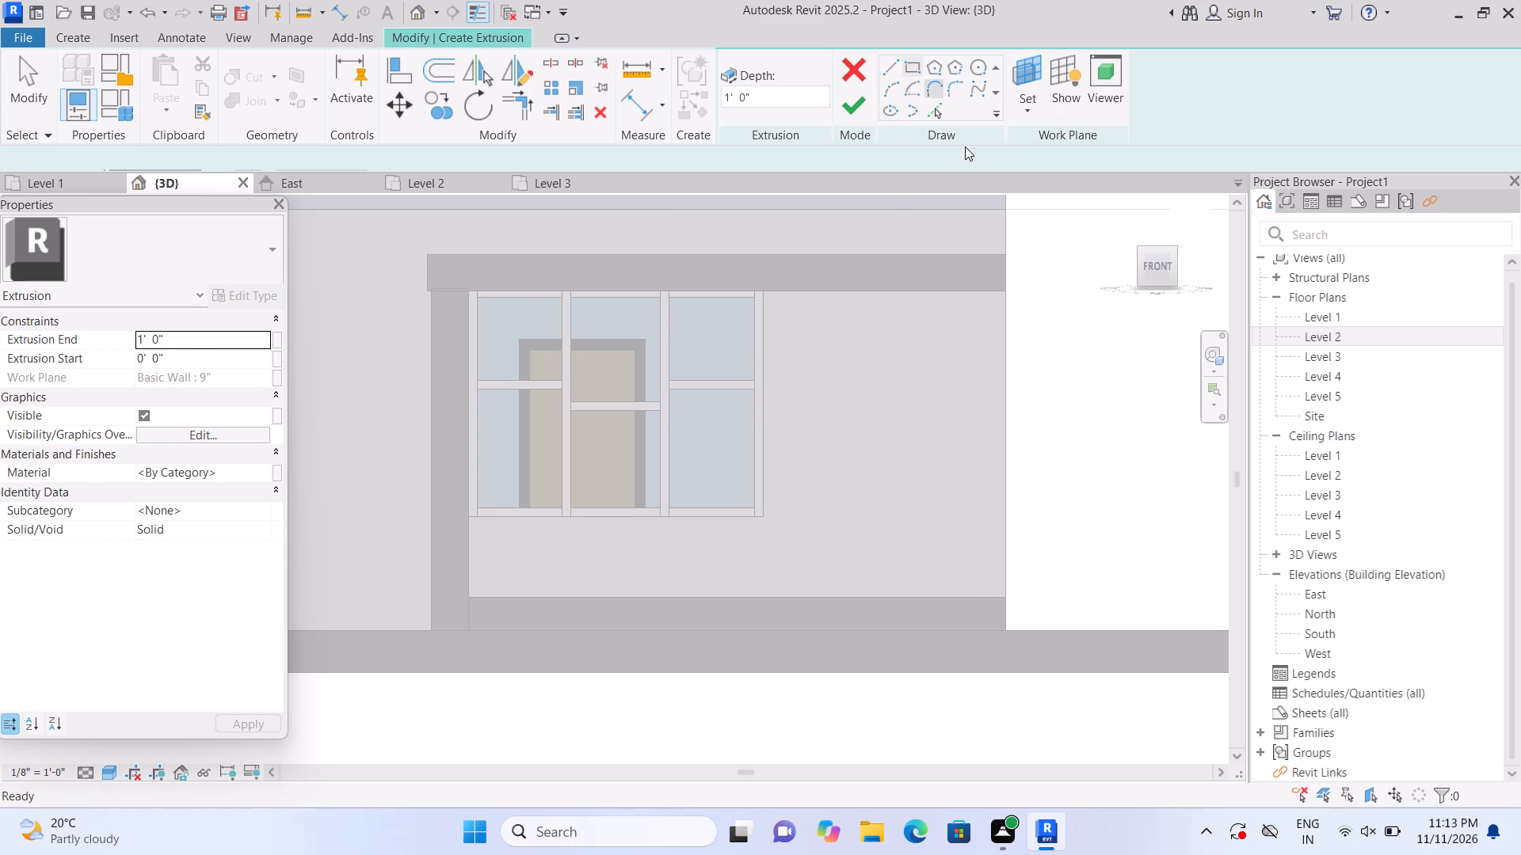
scroll(981, 281, "up", 1)
left_click(1001, 288)
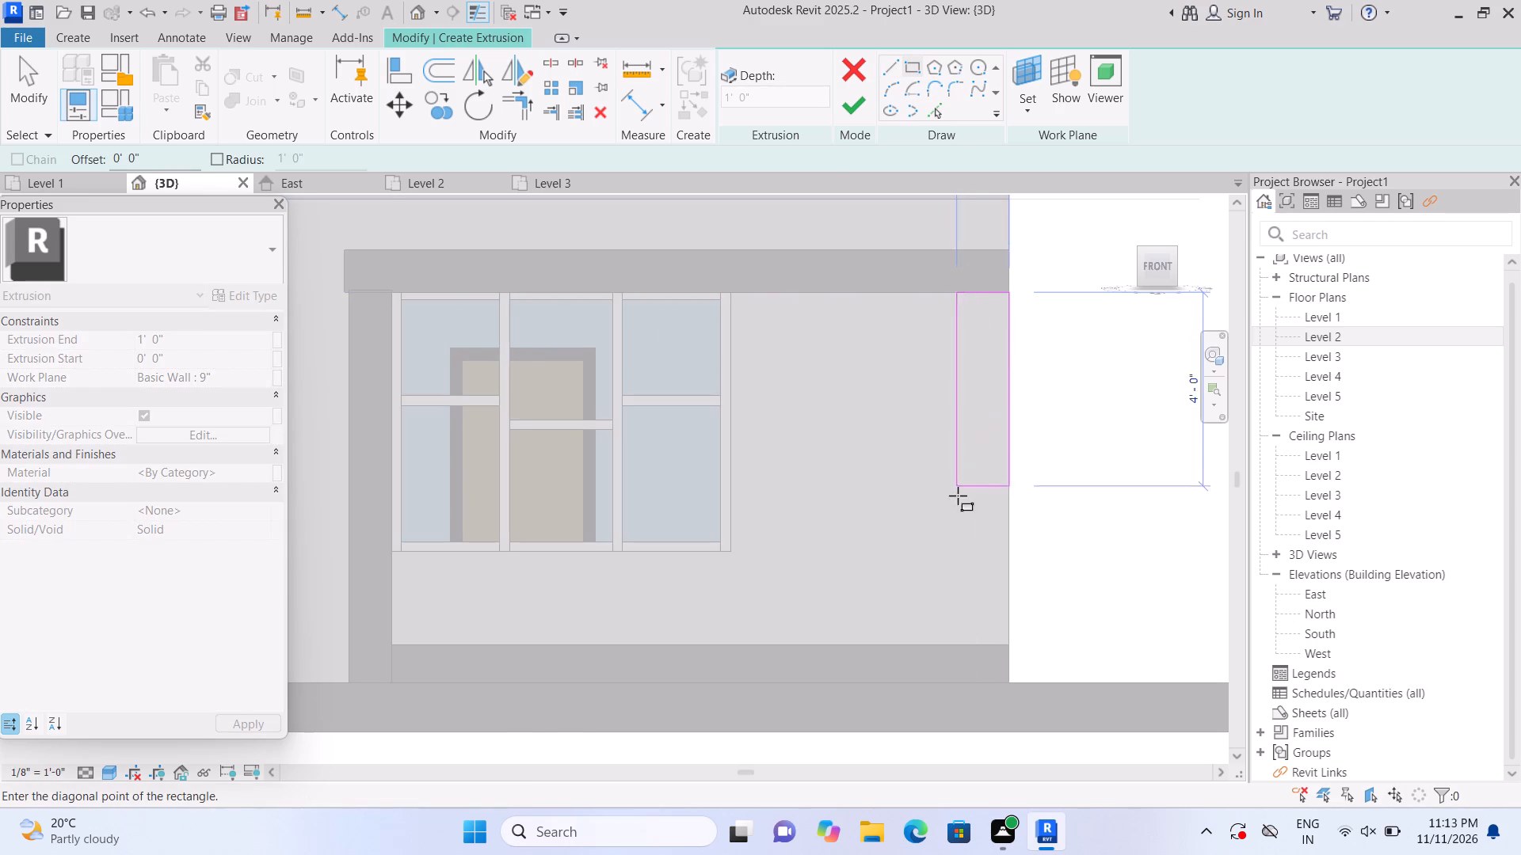
left_click(961, 640)
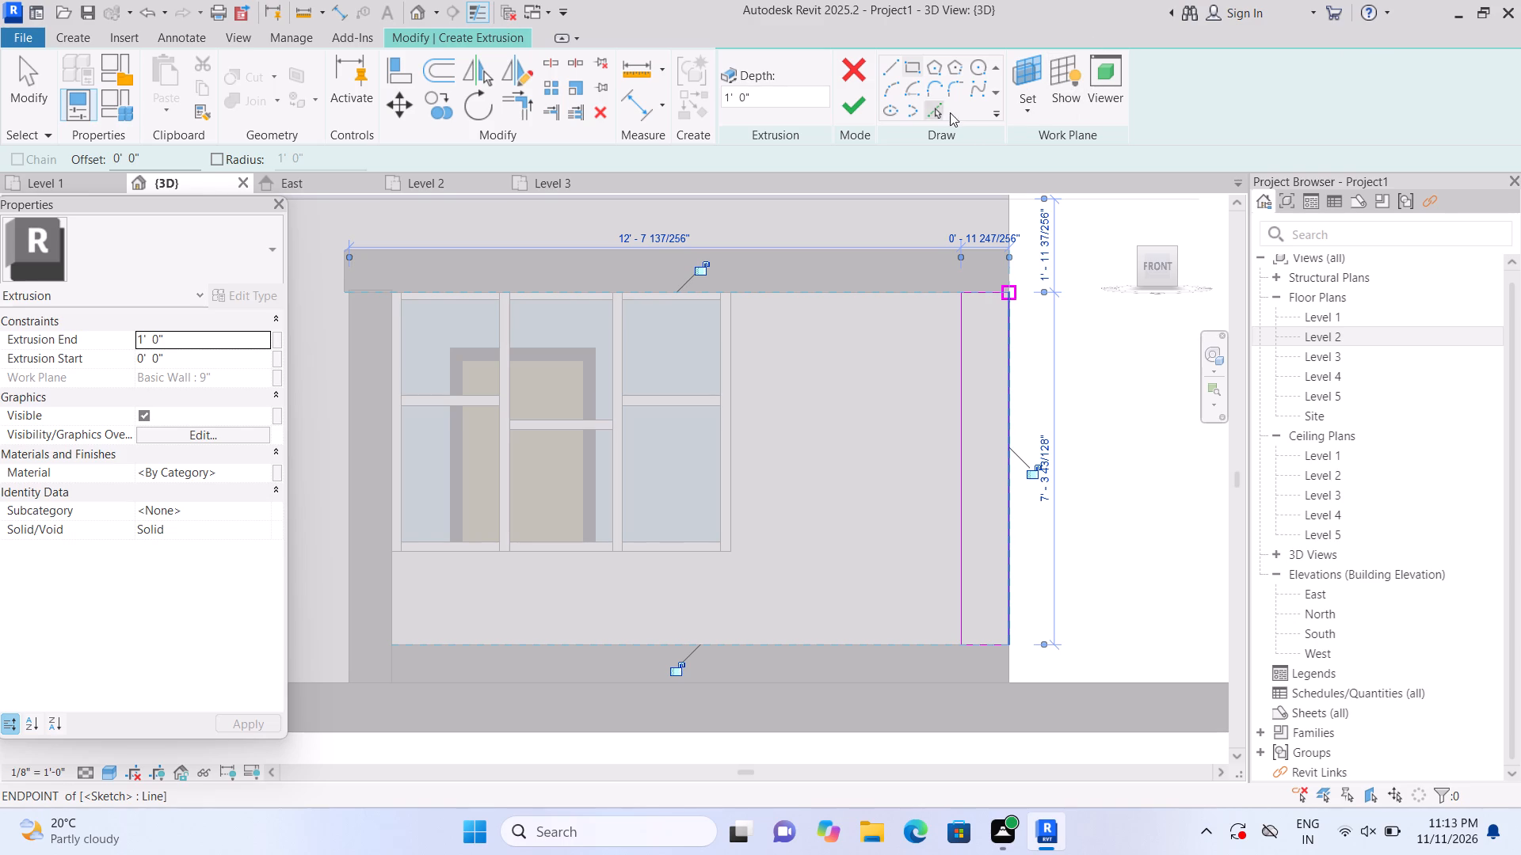
left_click(850, 108)
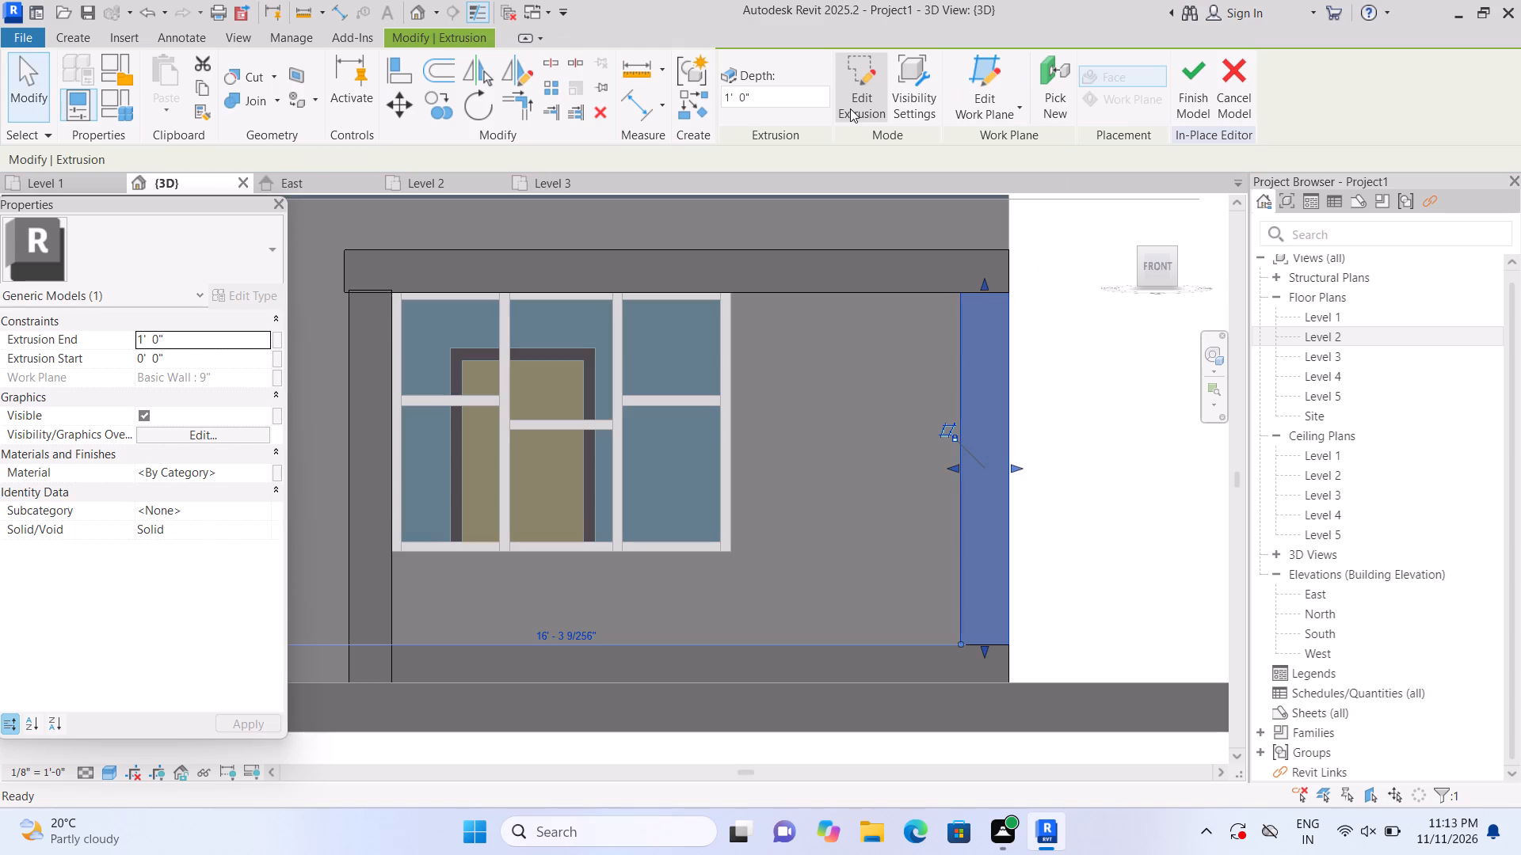
left_click(1159, 435)
Stretch the base band below the far ground-floor window outward from the wall to a depth of about 2'-7 1/2".
scroll(1156, 431, "down", 2)
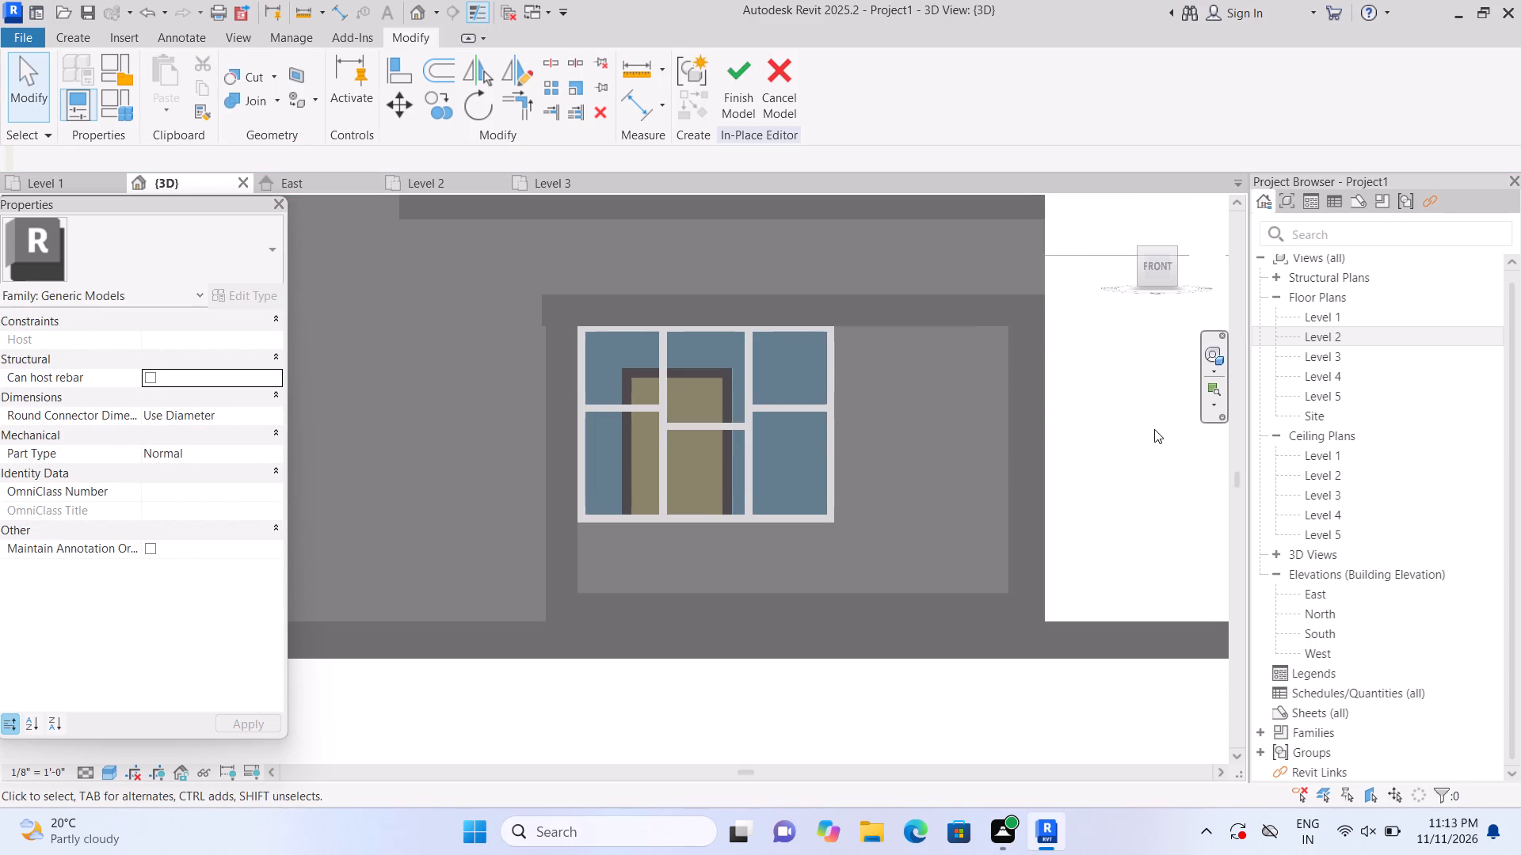
double_click(1121, 203)
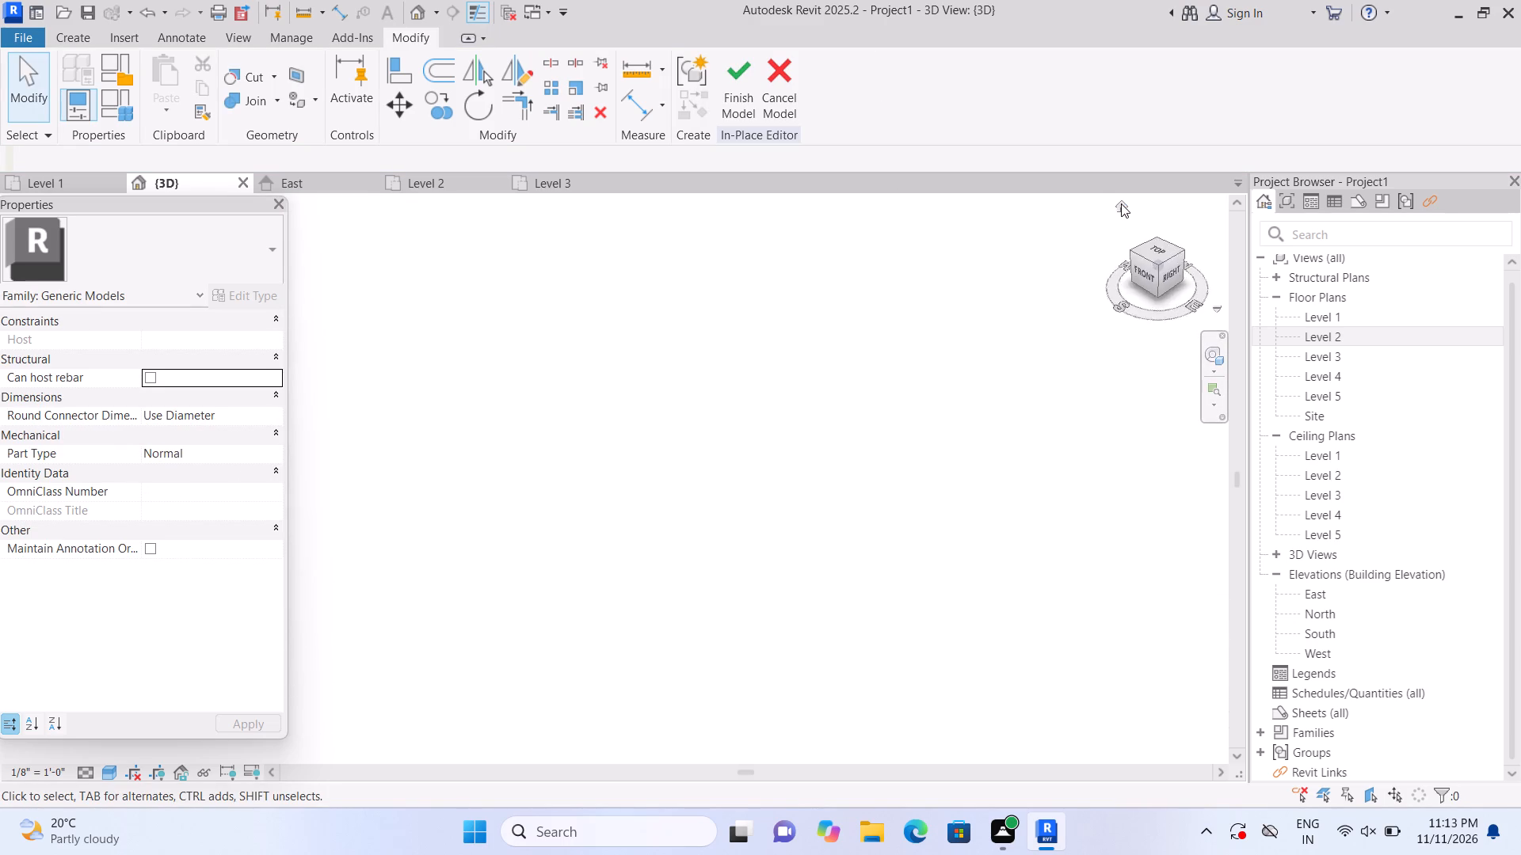
scroll(381, 615, "up", 6)
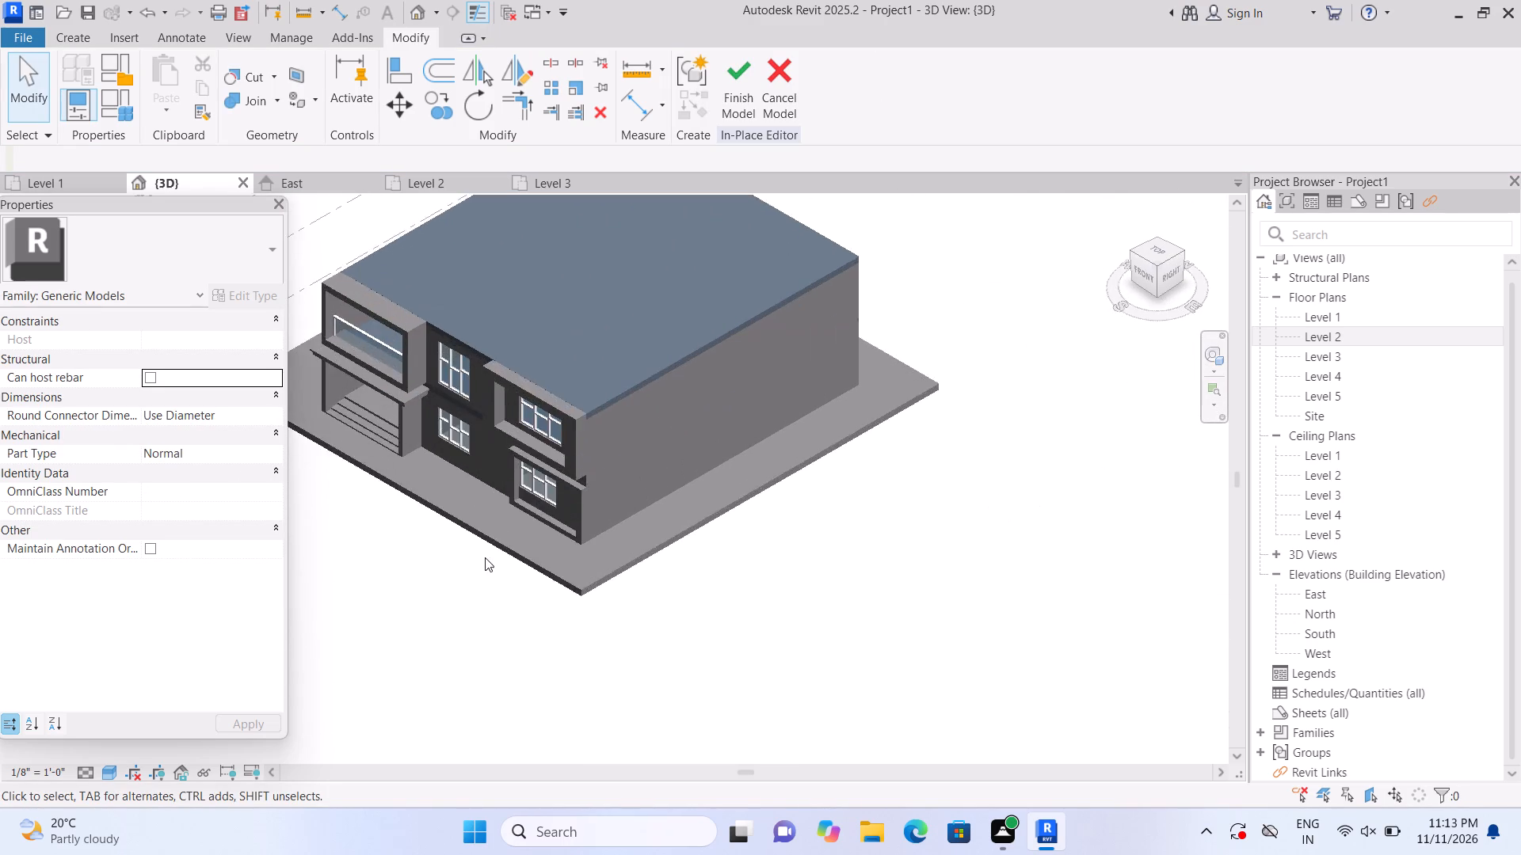
scroll(485, 557, "up", 5)
scroll(578, 515, "up", 4)
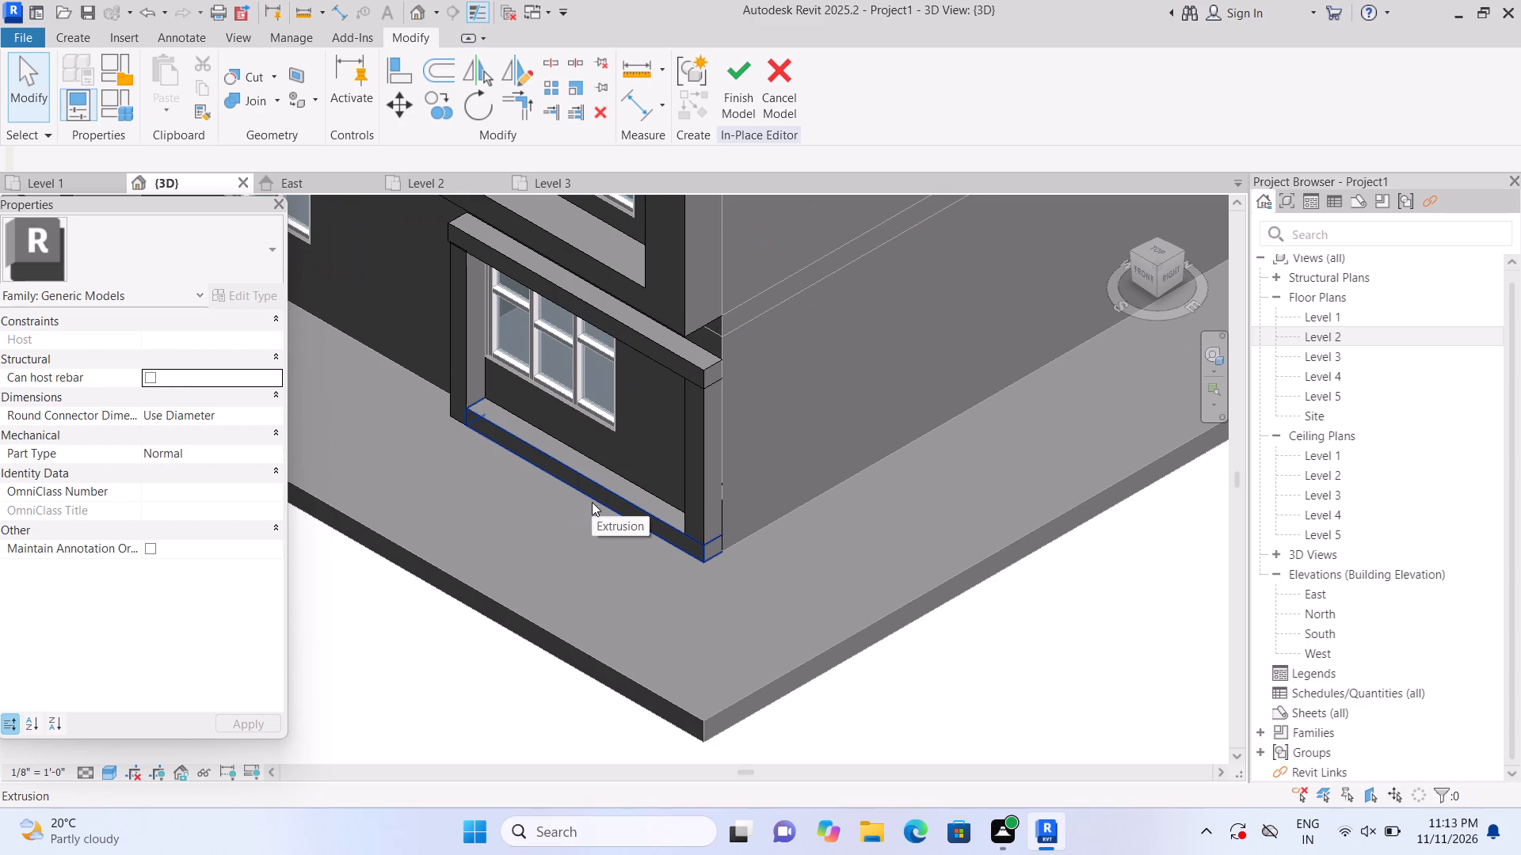
middle_click_drag(537, 577, 816, 732)
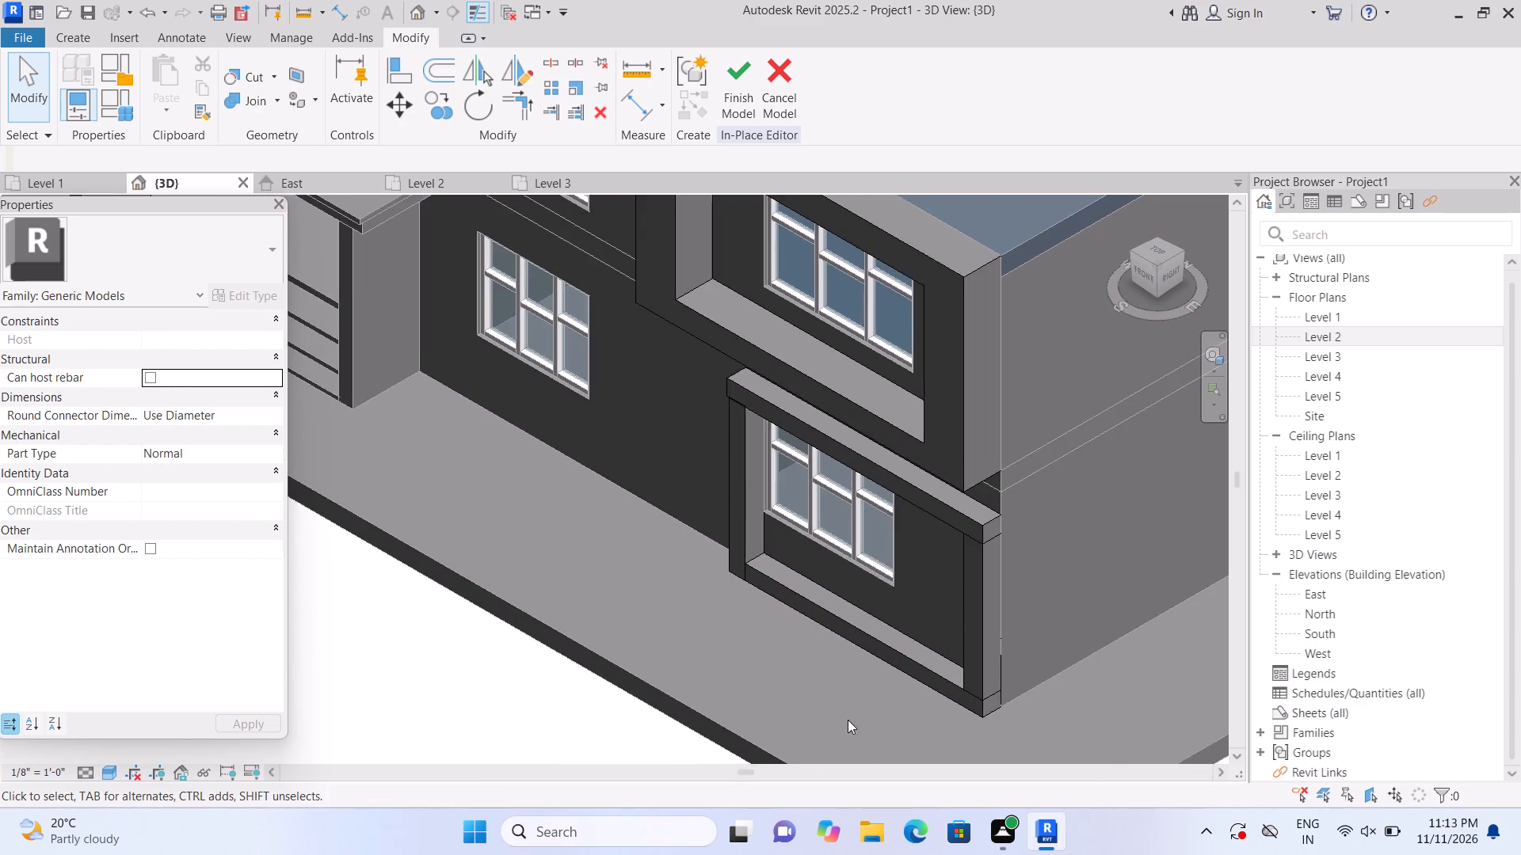
scroll(856, 712, "up", 2)
middle_click_drag(837, 683, 715, 495)
middle_click_drag(722, 510, 710, 650)
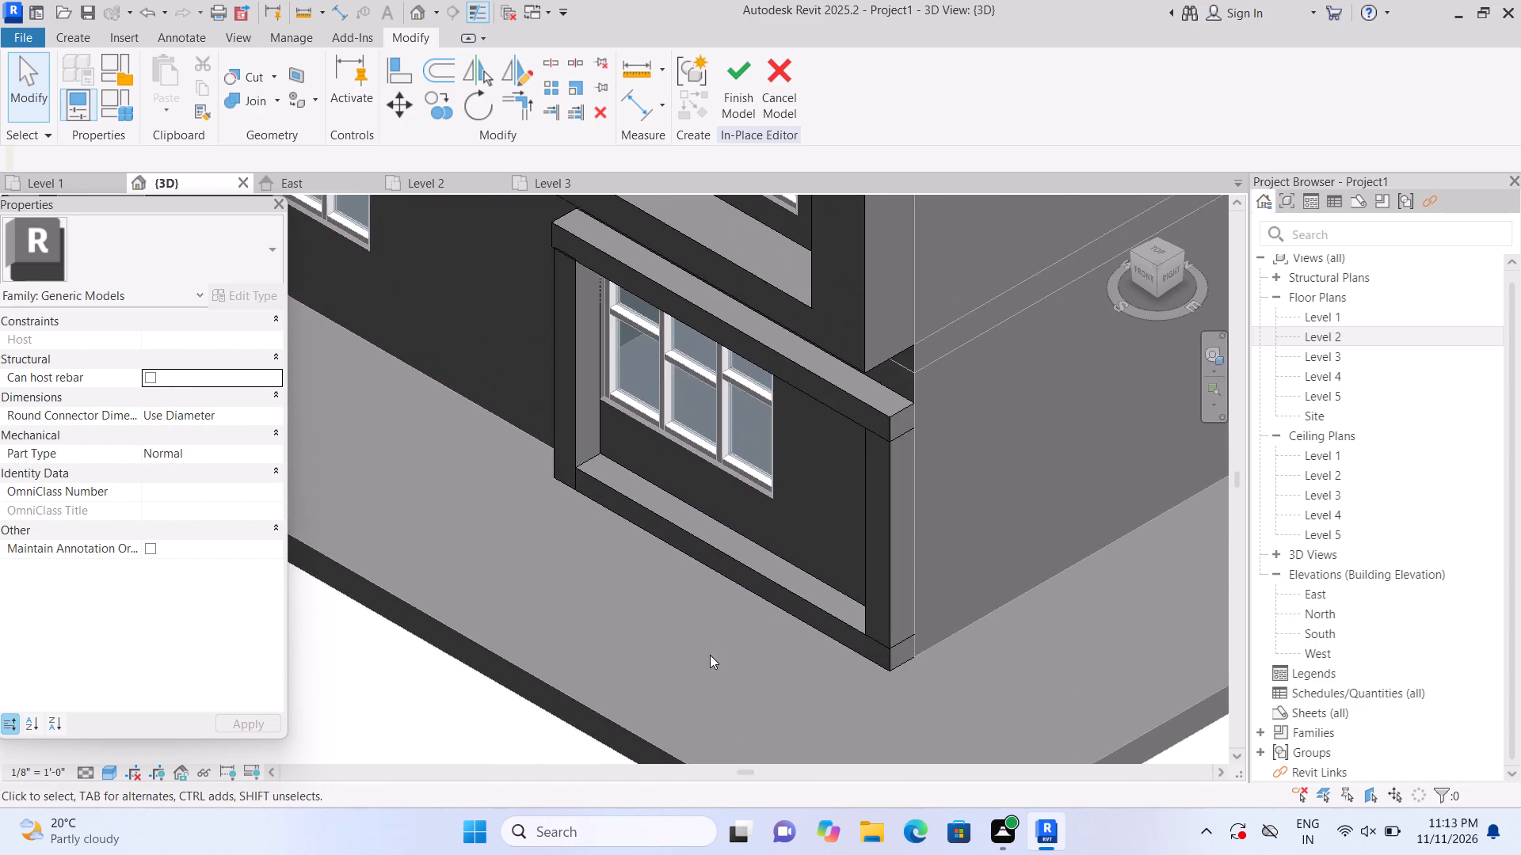
scroll(710, 652, "up", 2)
scroll(719, 625, "down", 2)
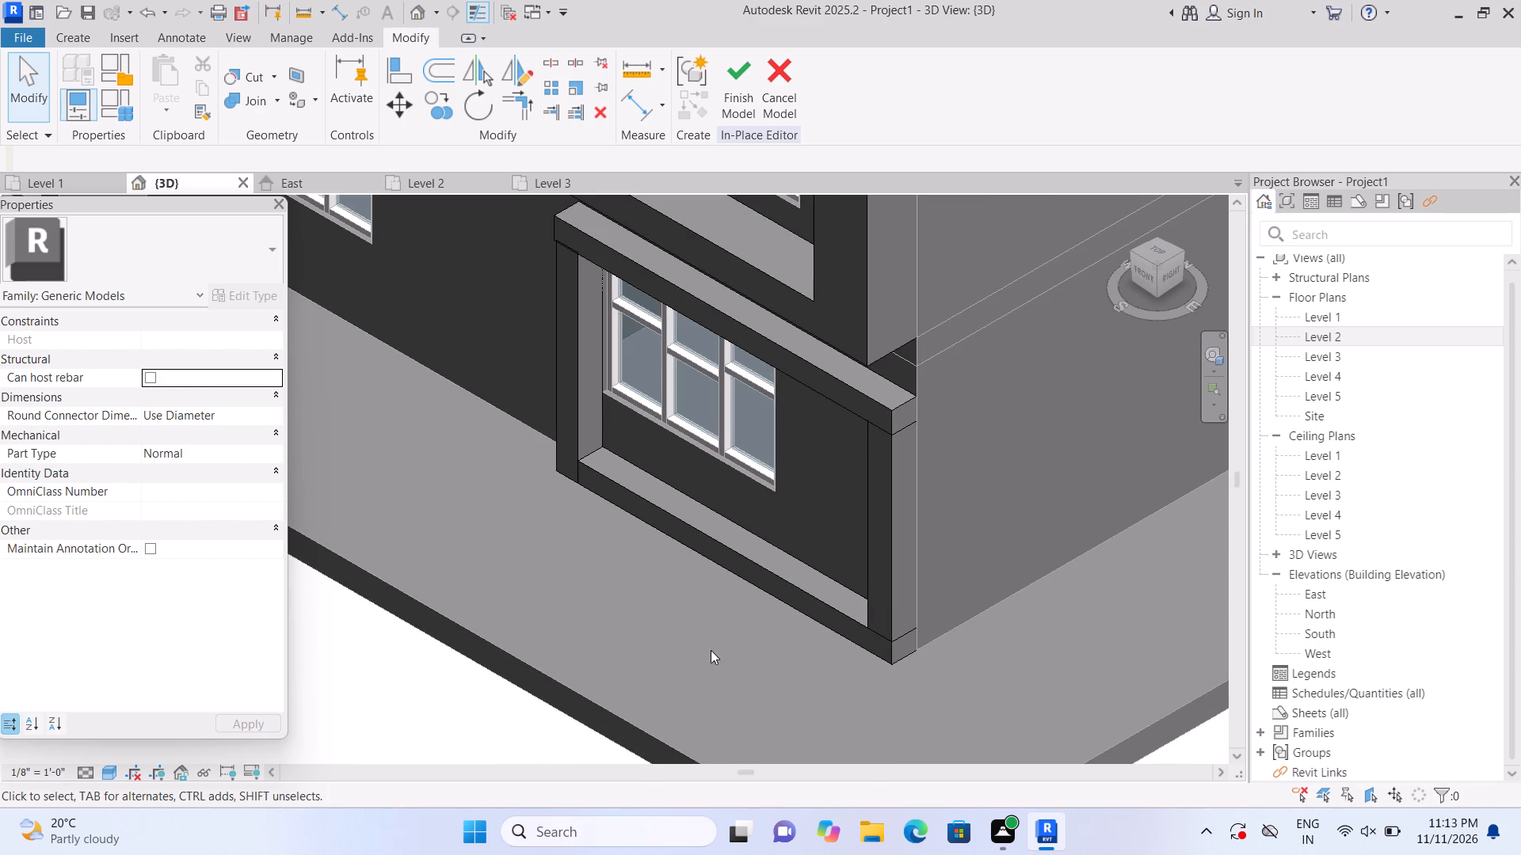
middle_click_drag(692, 644, 699, 691)
scroll(710, 652, "up", 2)
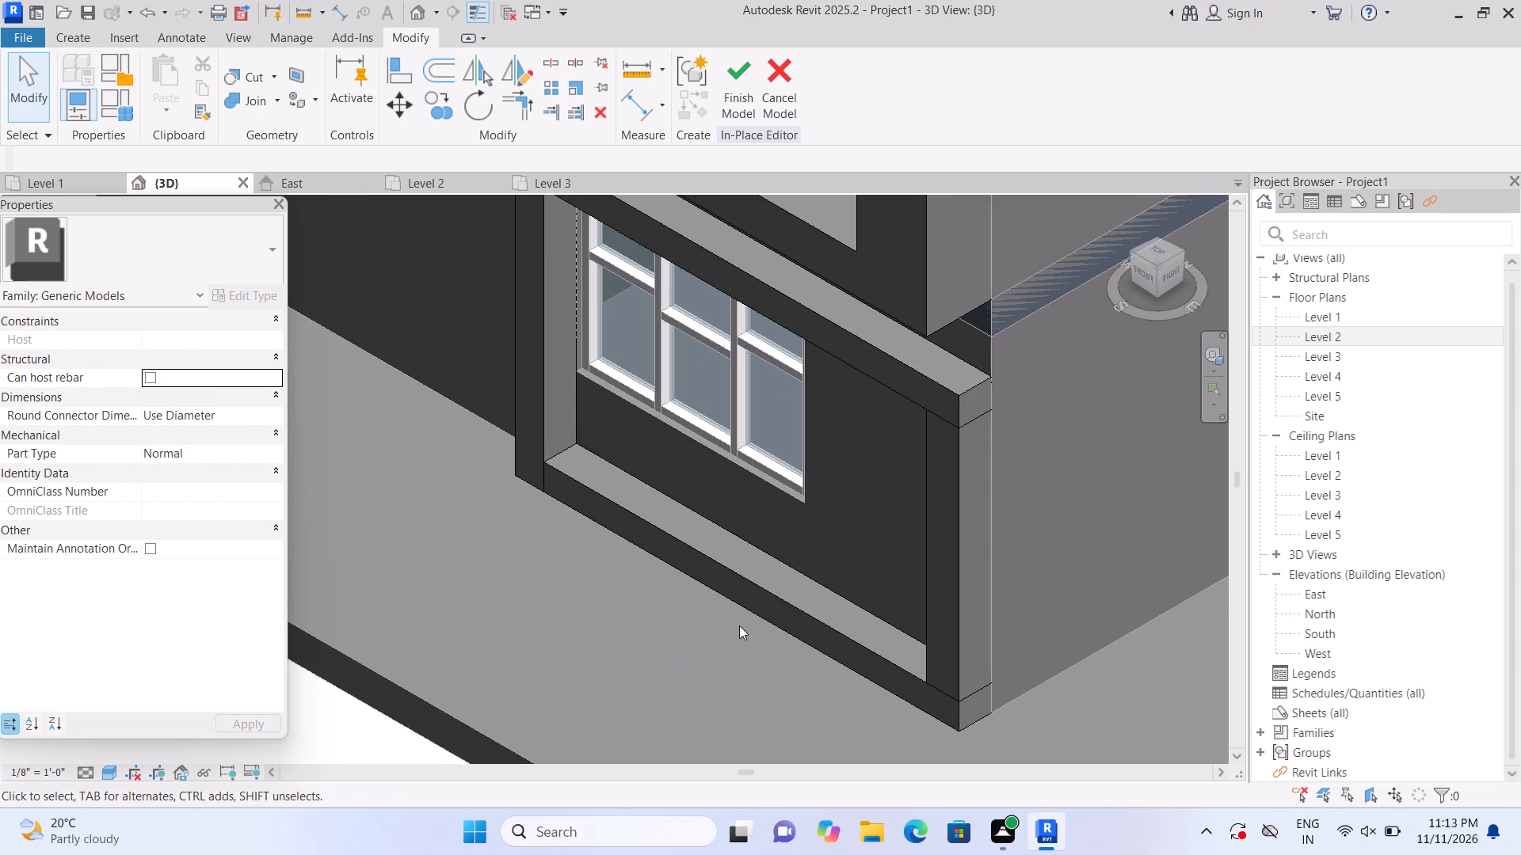
left_click(770, 602)
scroll(772, 601, "up", 1)
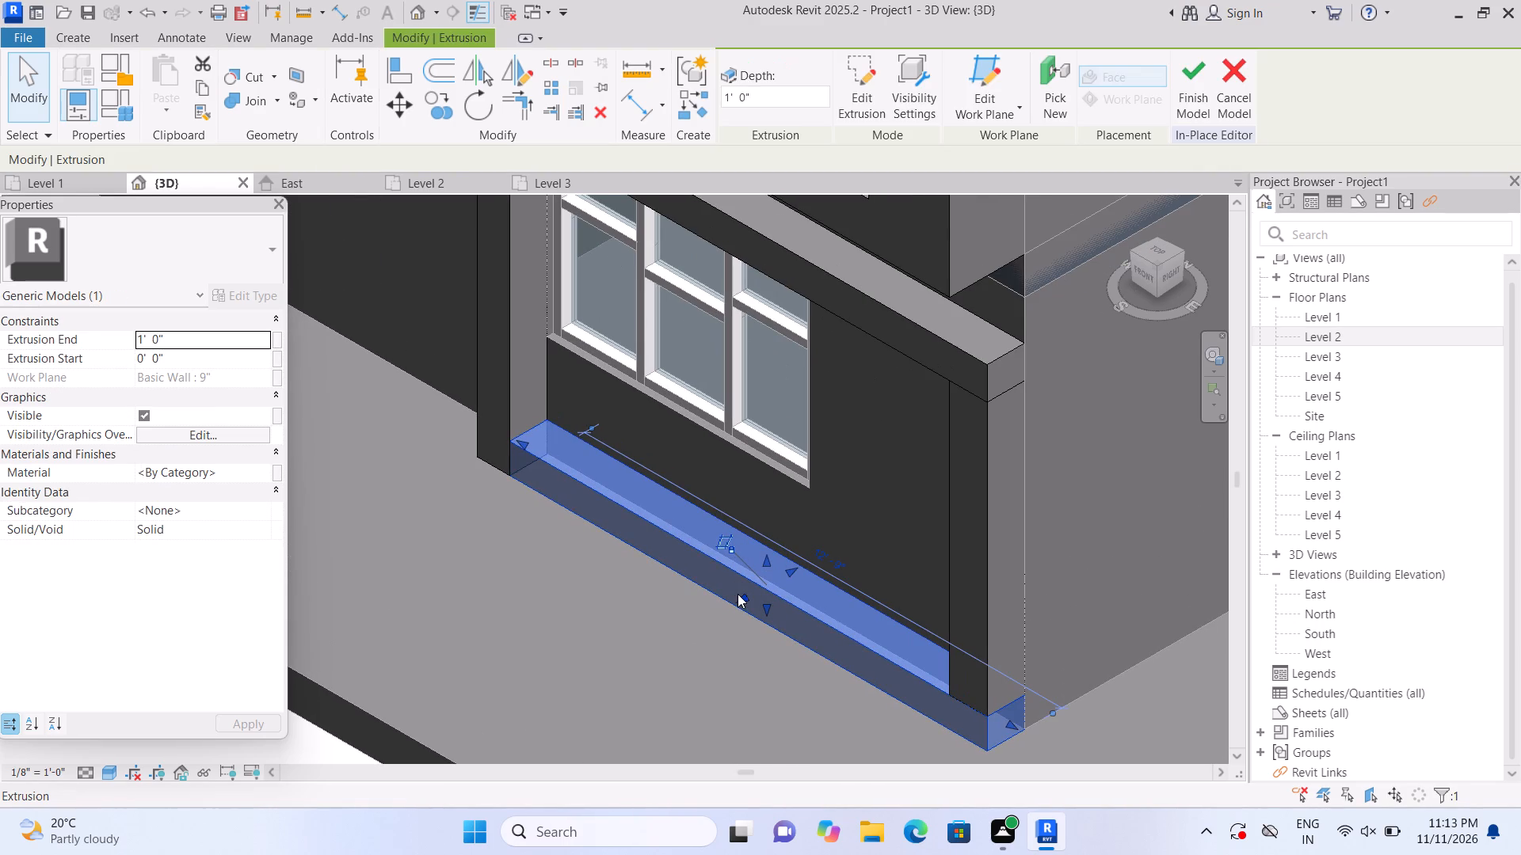
left_click_drag(745, 595, 709, 632)
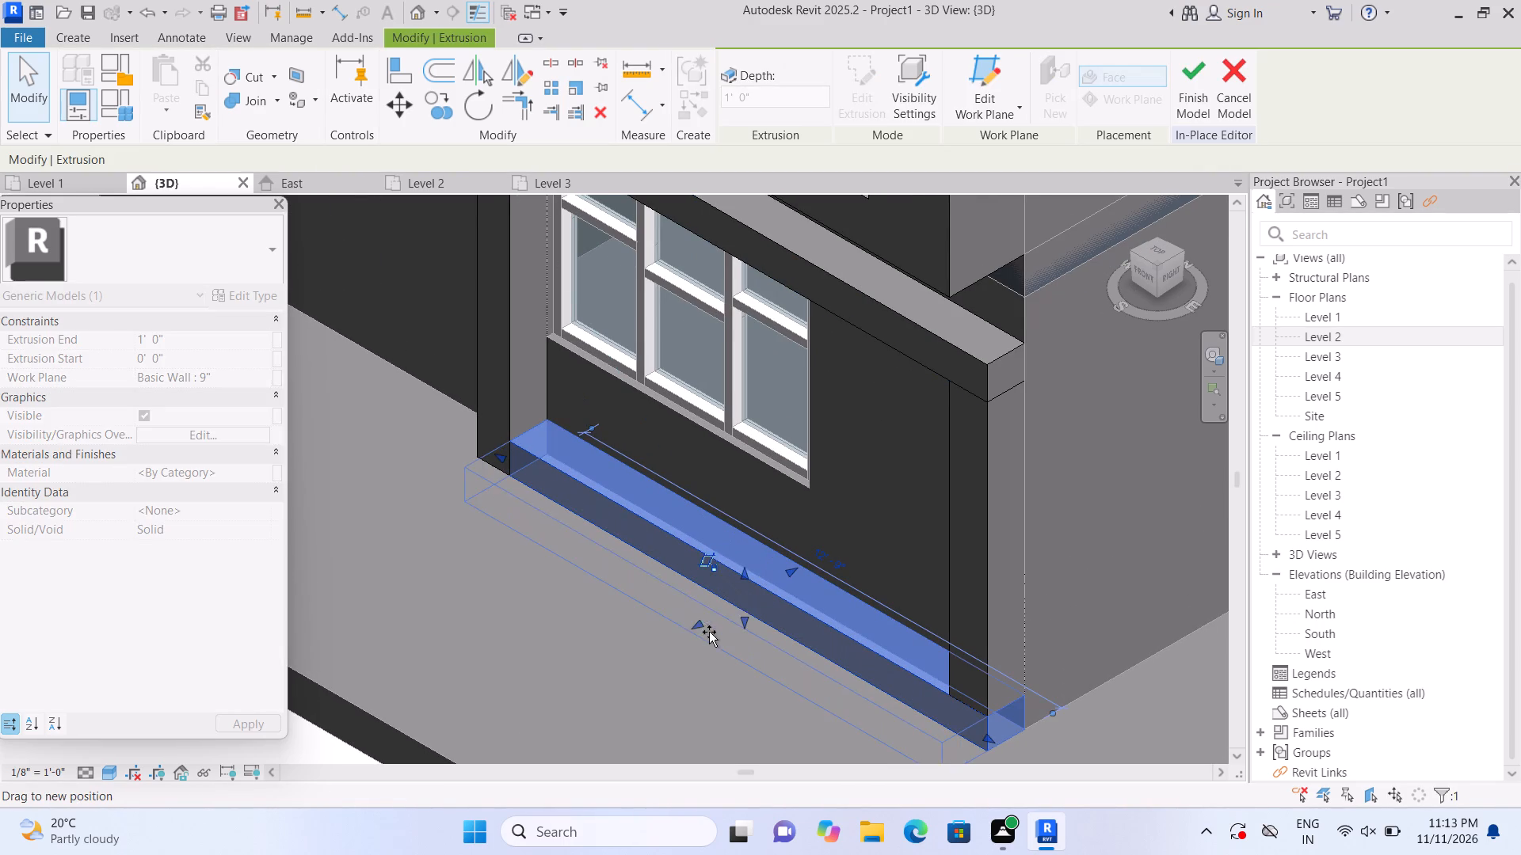
left_click_drag(709, 632, 696, 644)
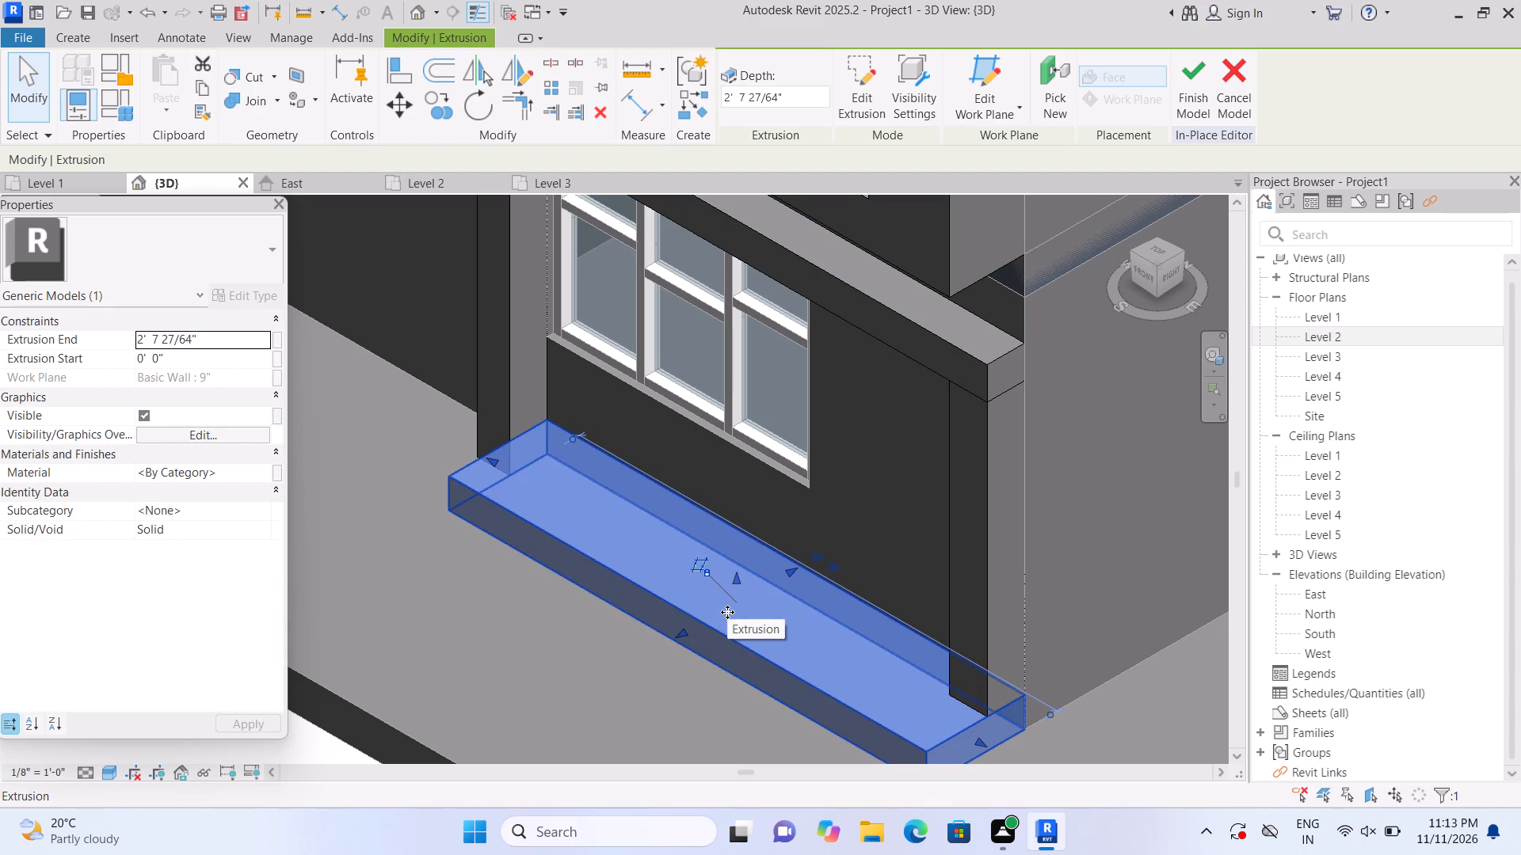
scroll(932, 607, "down", 3)
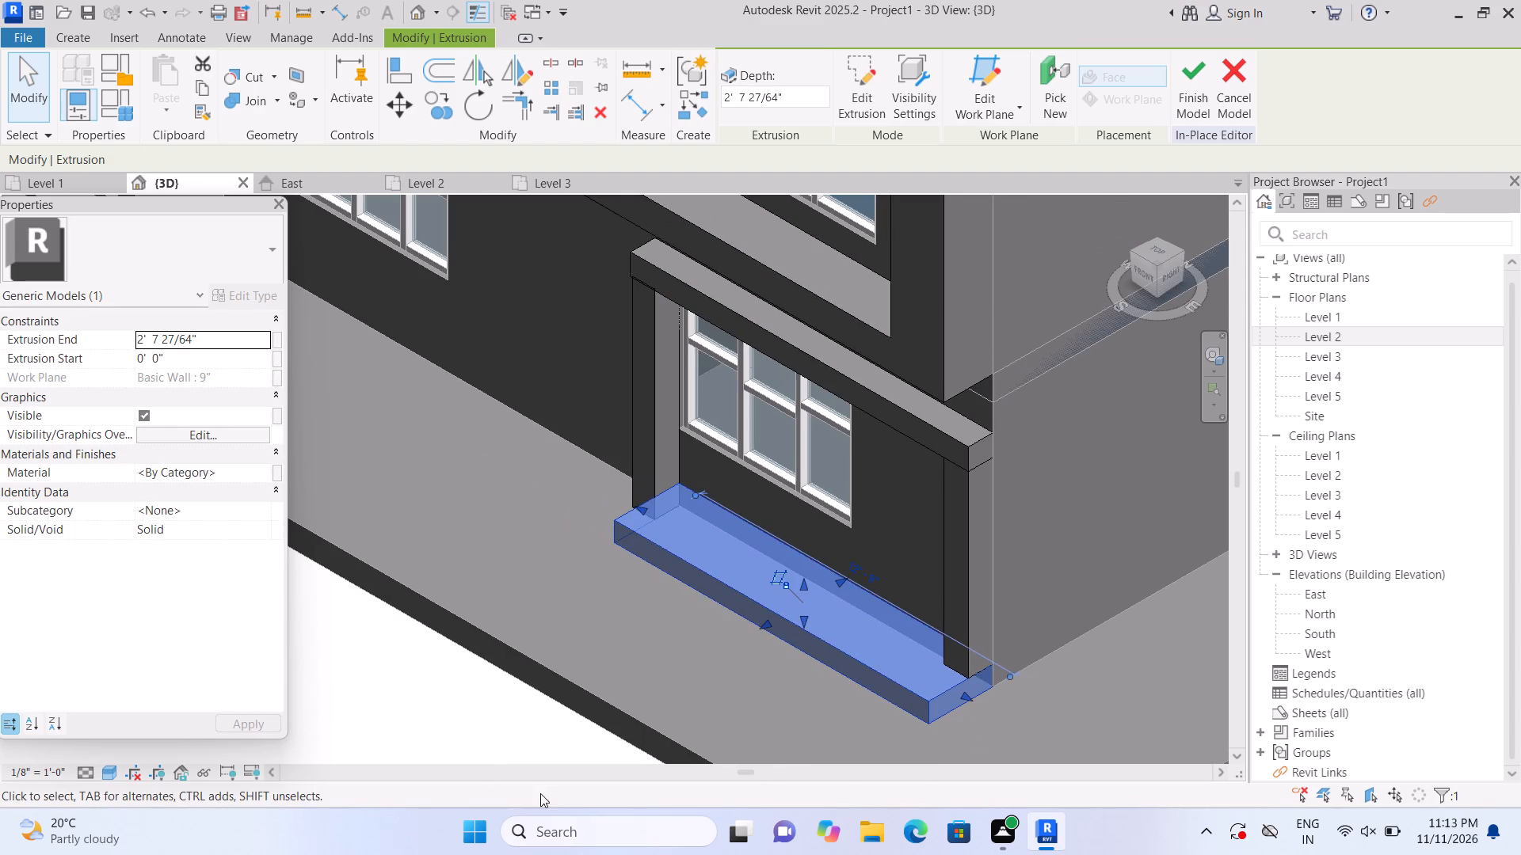
left_click(509, 720)
Stretch the vertical strip at the wall's outer corner outward to about 2'-7 1/2" deep, flush with the base band's front.
scroll(967, 633, "up", 2)
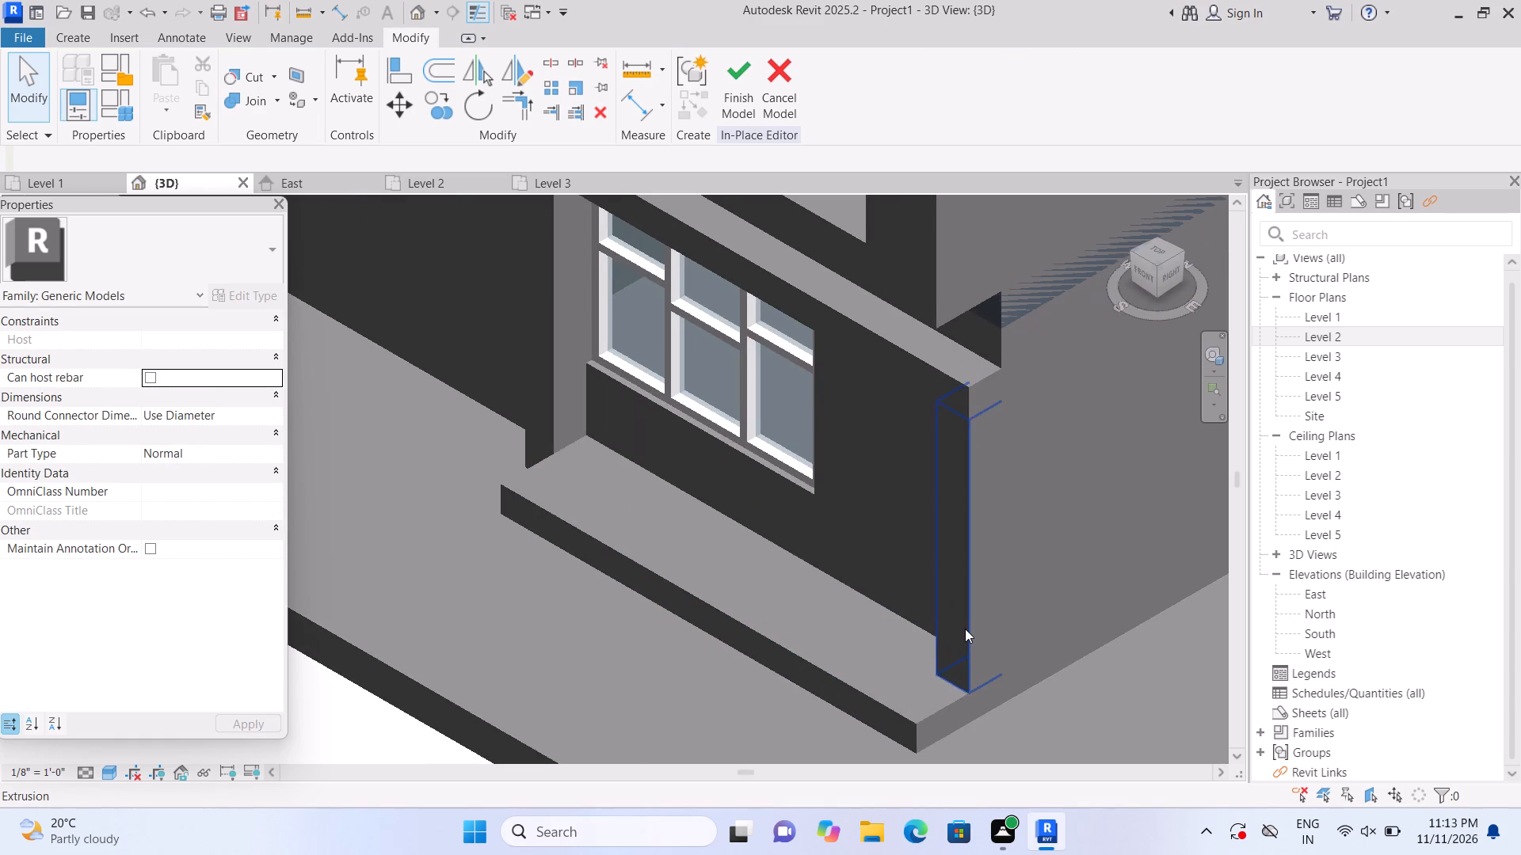
left_click(965, 629)
scroll(961, 597, "down", 1)
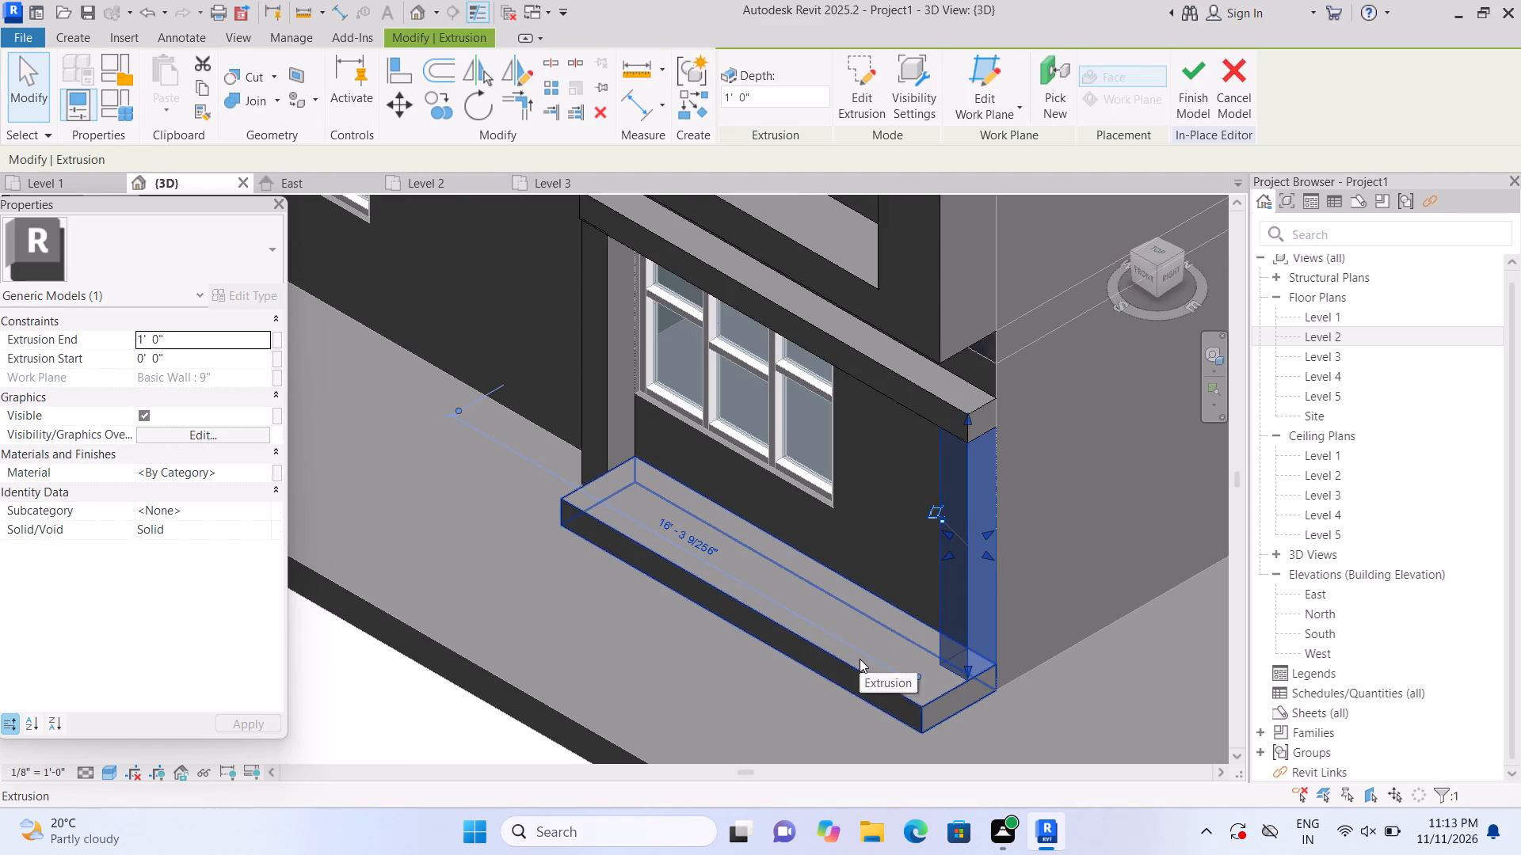
middle_click_drag(833, 609, 818, 564)
scroll(898, 546, "up", 3)
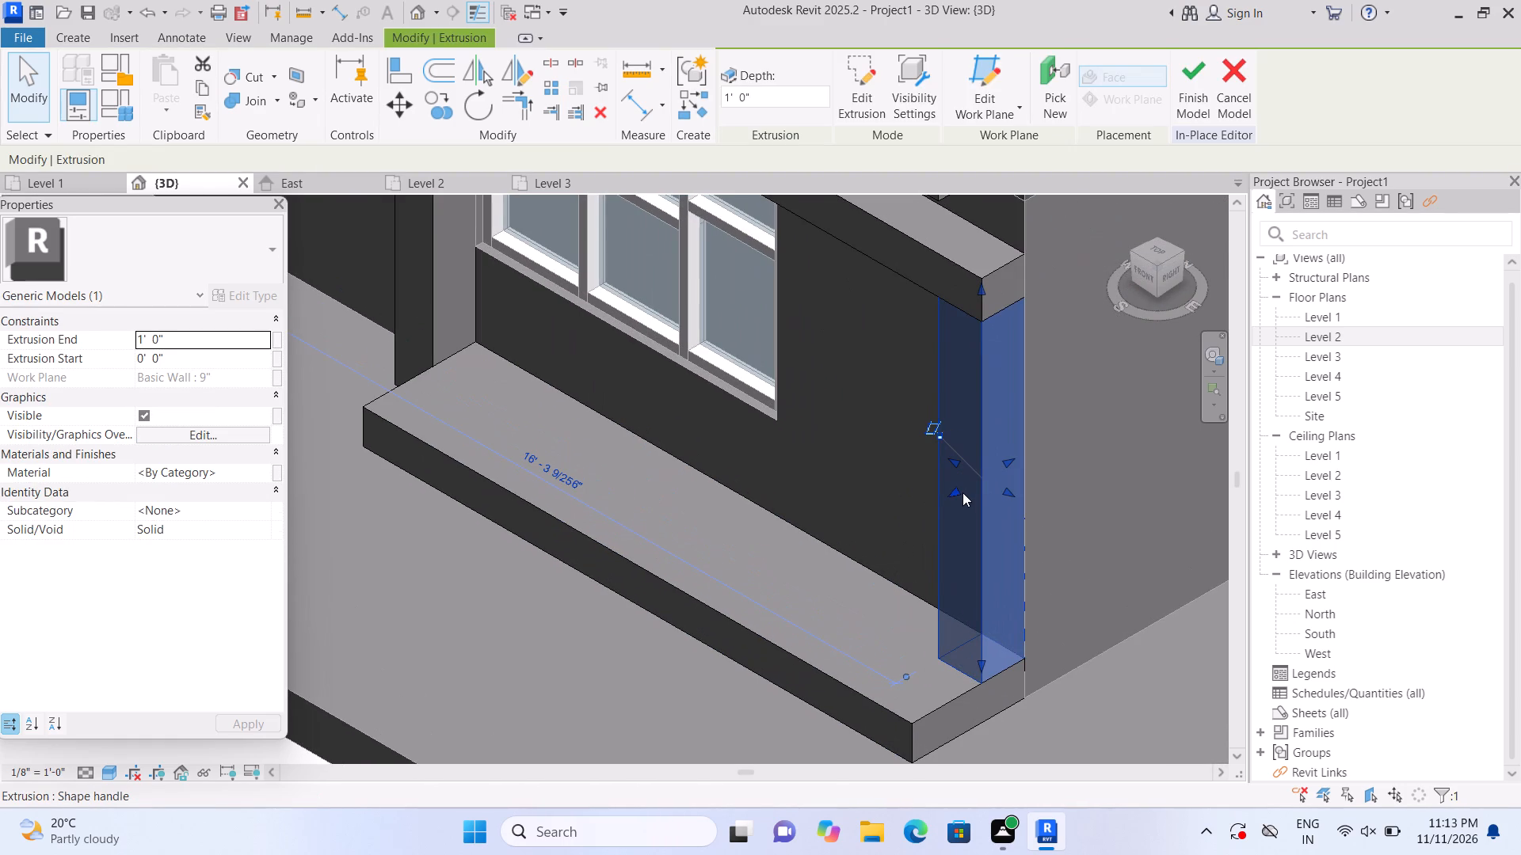
scroll(951, 482, "up", 1)
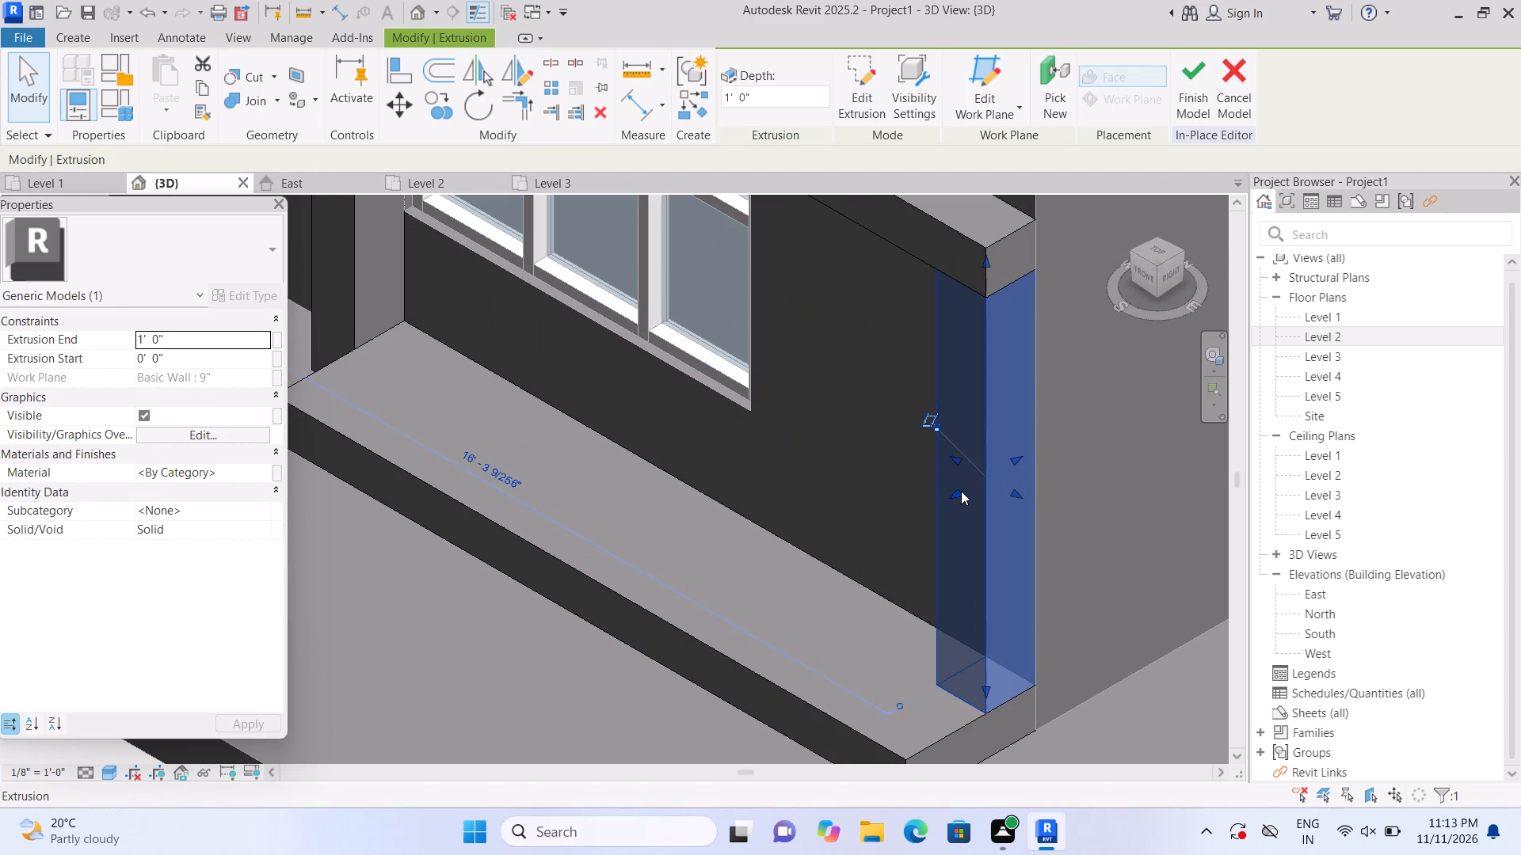
left_click_drag(959, 491, 892, 552)
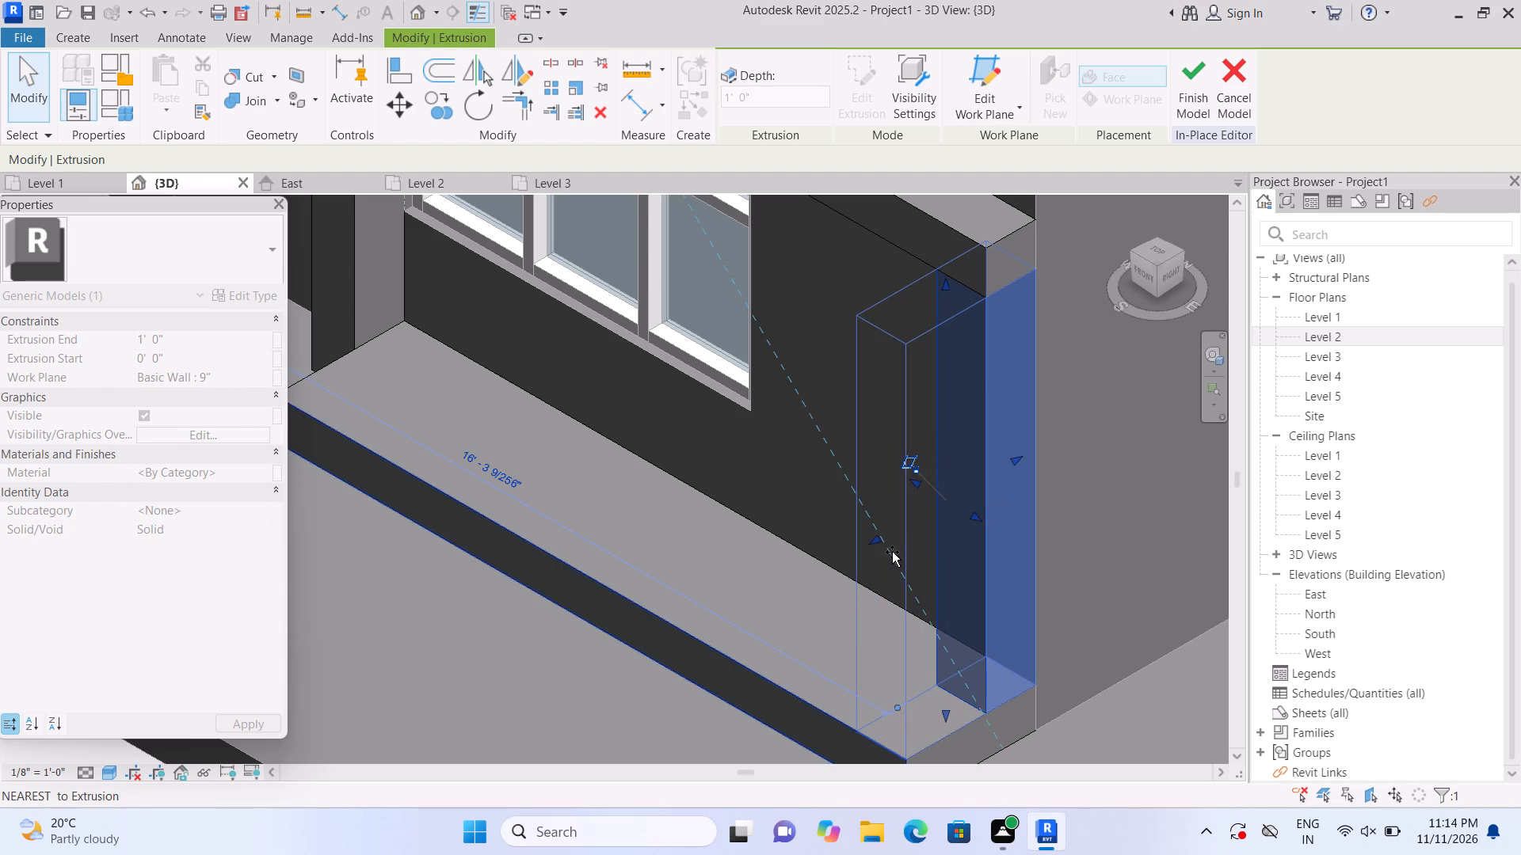
left_click_drag(892, 552, 892, 551)
scroll(930, 532, "down", 4)
key("Escape")
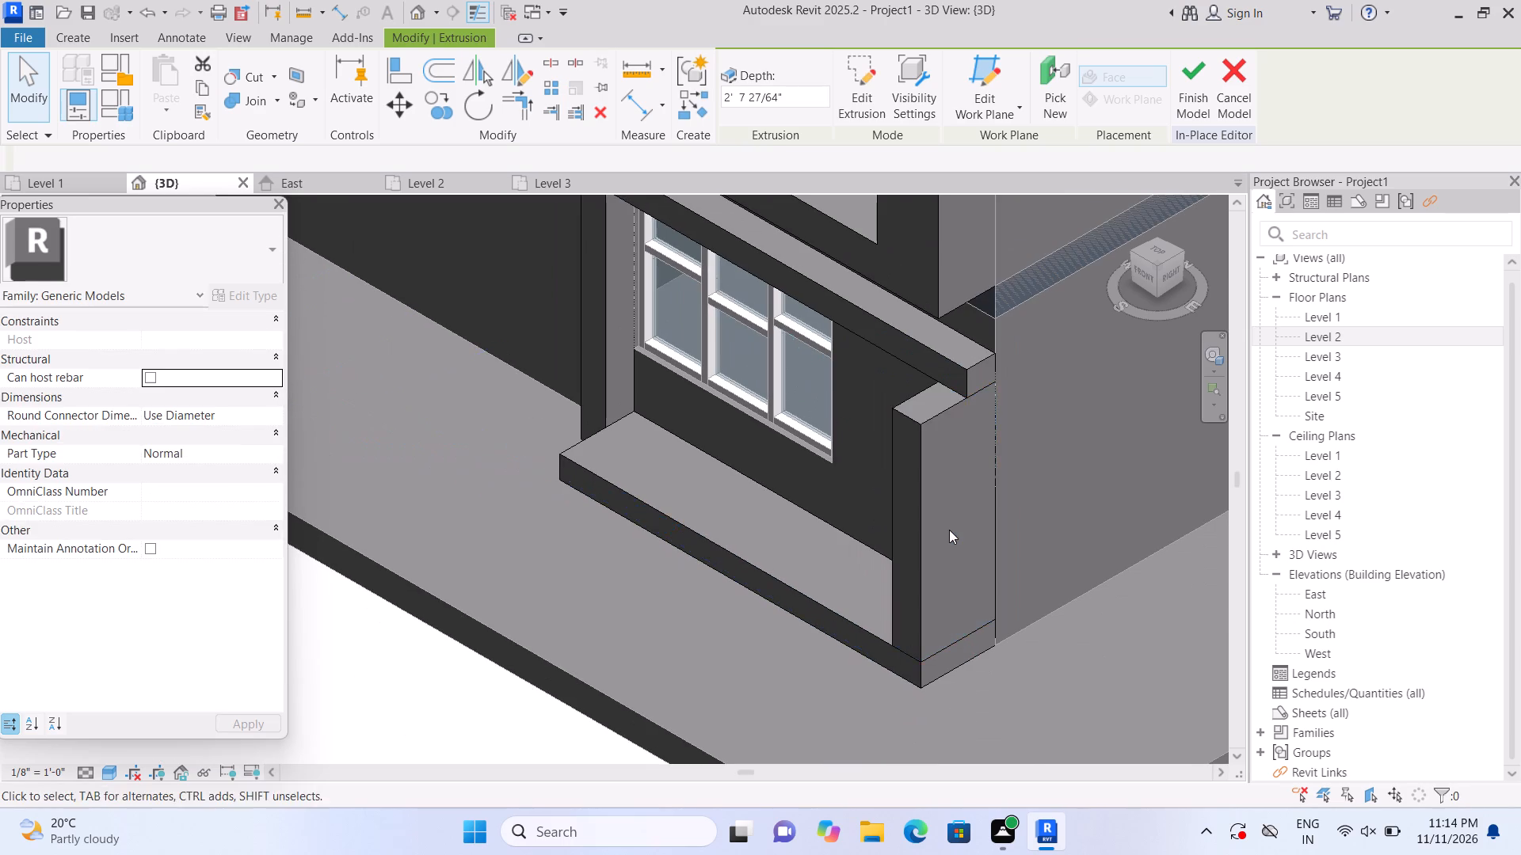
Stretch the vertical strip on the window's entrance side outward to about 2'-7 1/2" deep, flush with the base band's front.
scroll(950, 528, "down", 1)
middle_click_drag(398, 701, 432, 787)
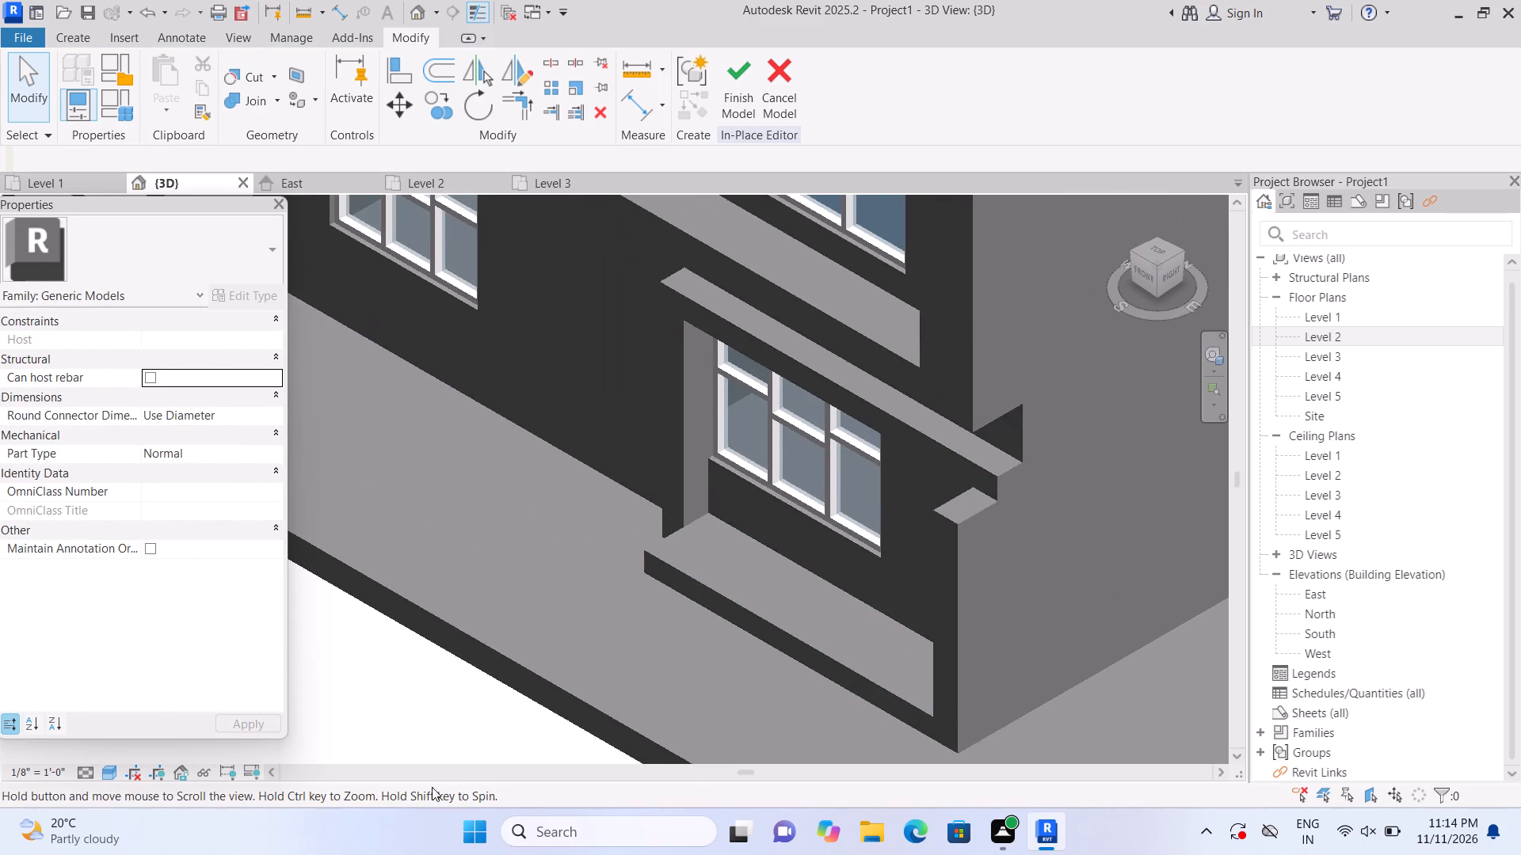
scroll(716, 391, "up", 1)
left_click(710, 400)
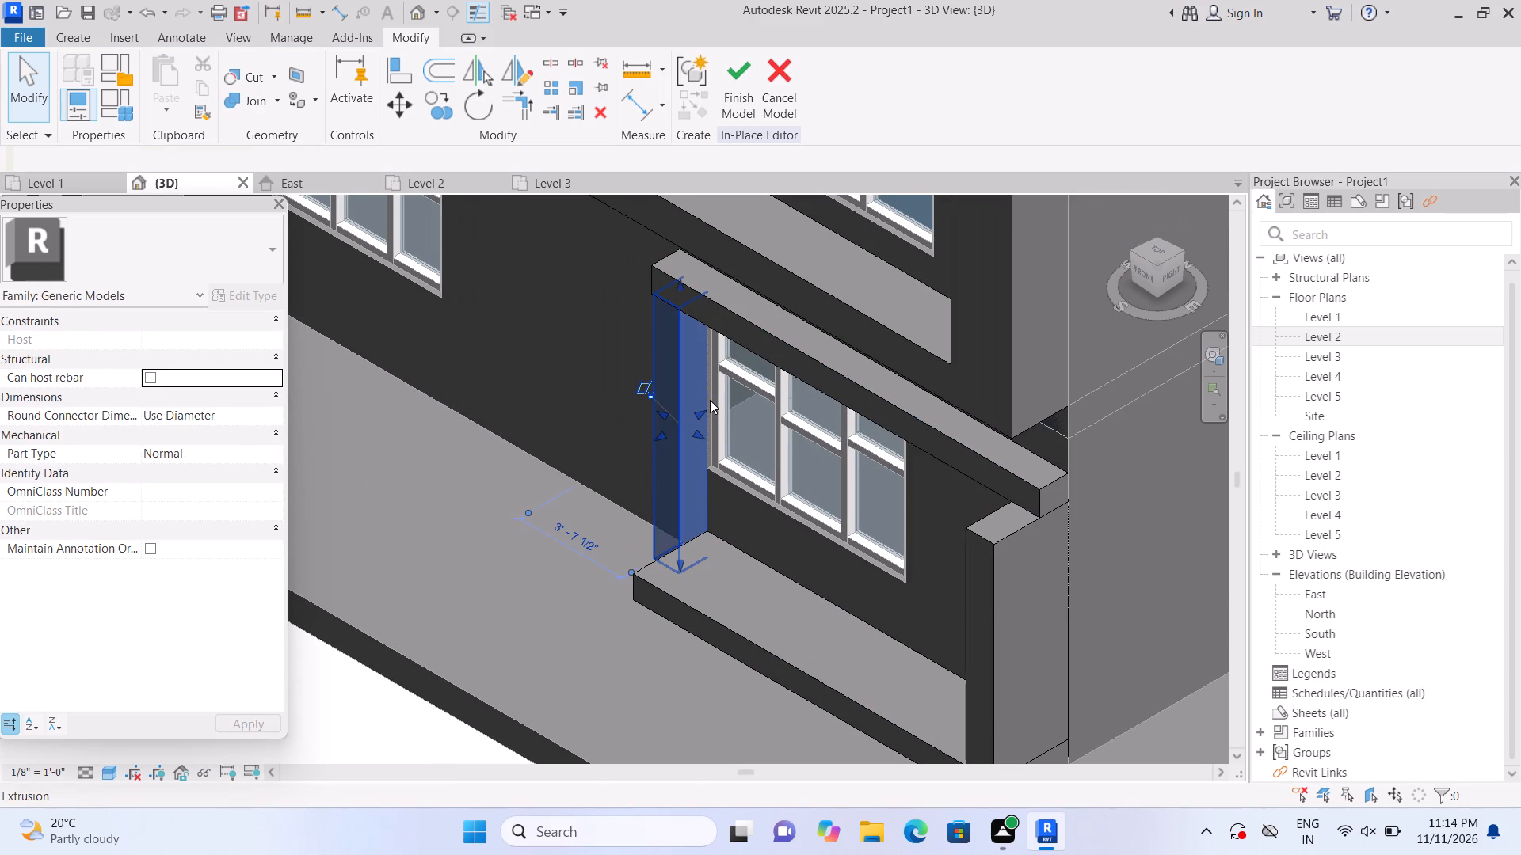
scroll(685, 423, "up", 2)
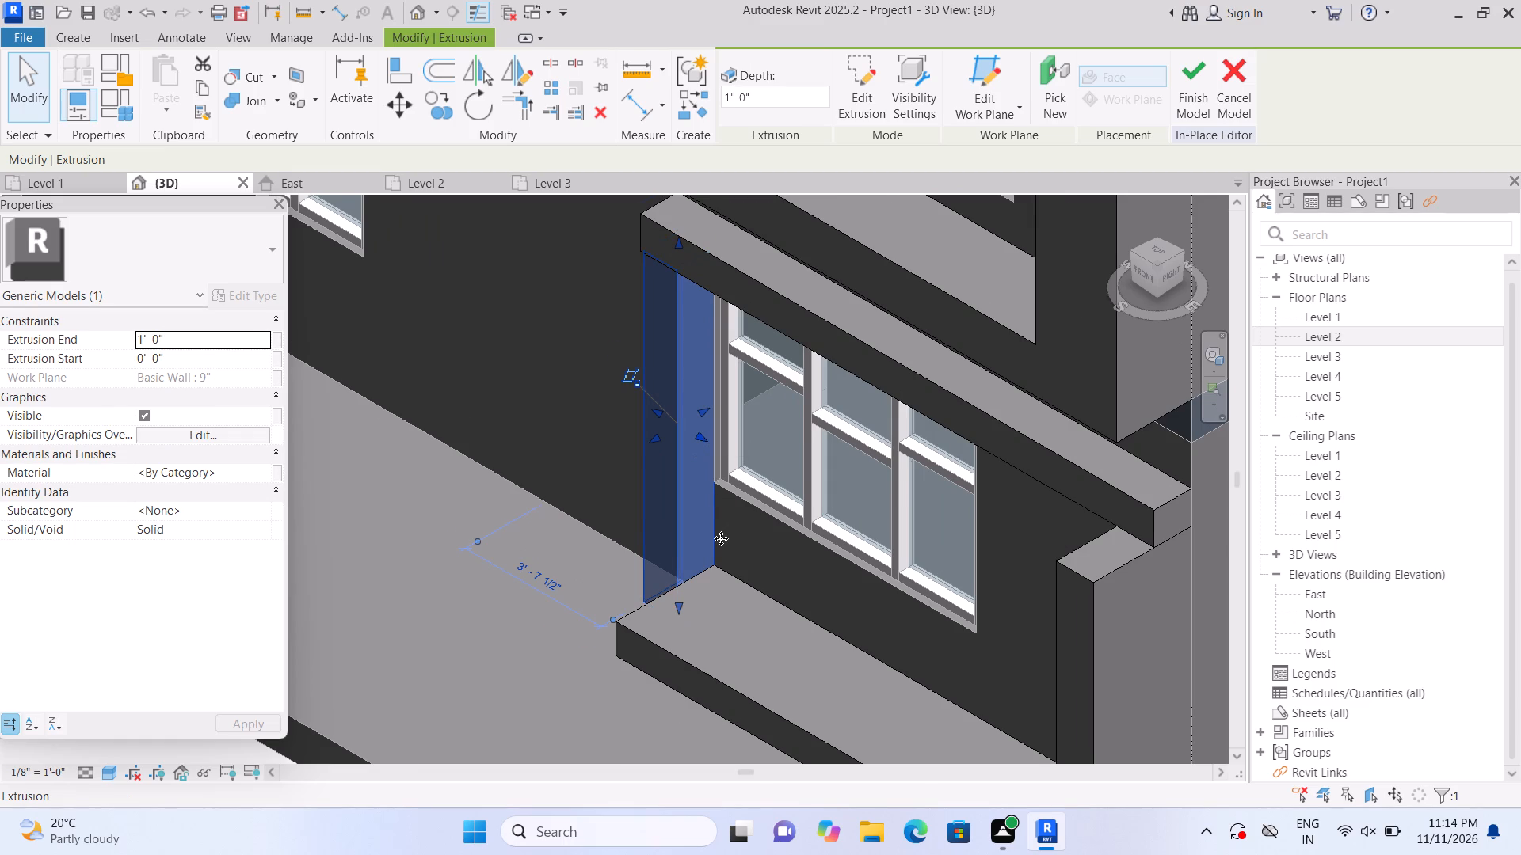
scroll(721, 538, "up", 1)
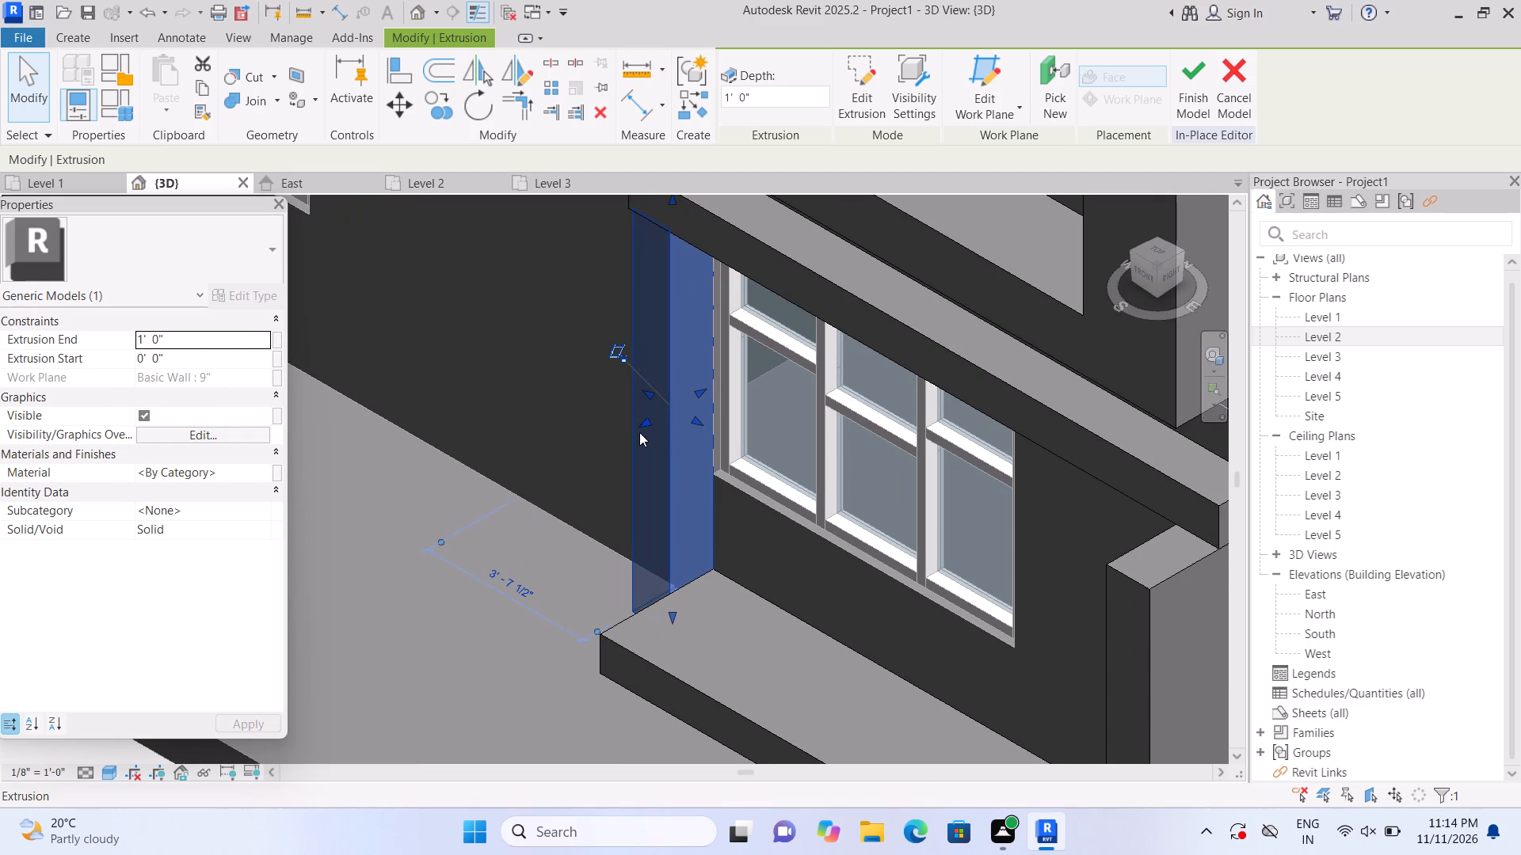
left_click_drag(646, 426, 608, 491)
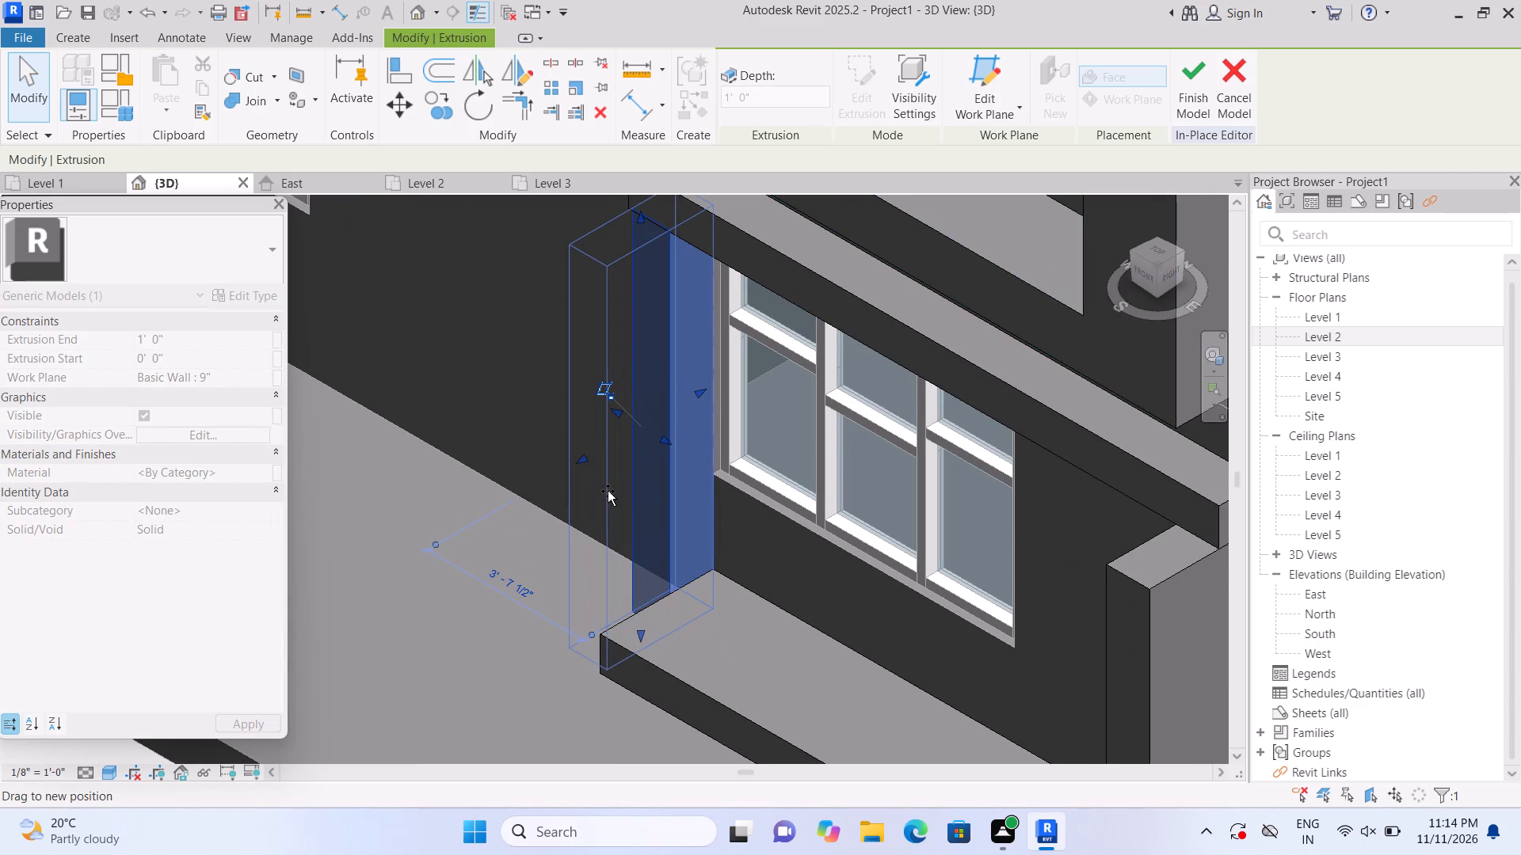
left_click_drag(608, 491, 604, 497)
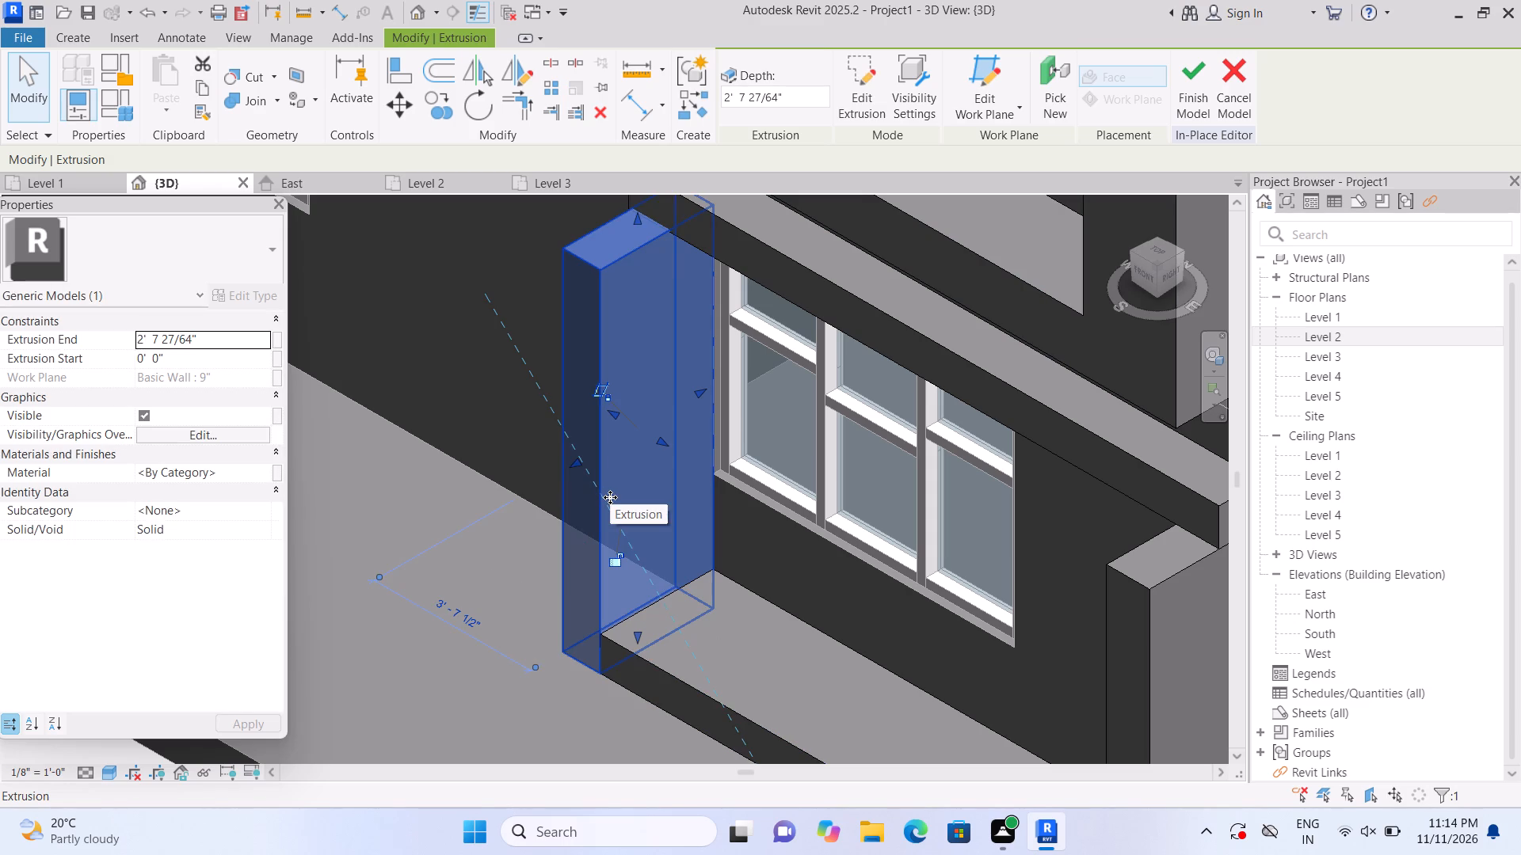
key("Escape")
Stretch the top band above the far ground-floor window outward to about 2'-7 1/2" deep, flush with the vertical strips' fronts.
scroll(614, 499, "down", 6)
scroll(727, 464, "up", 2)
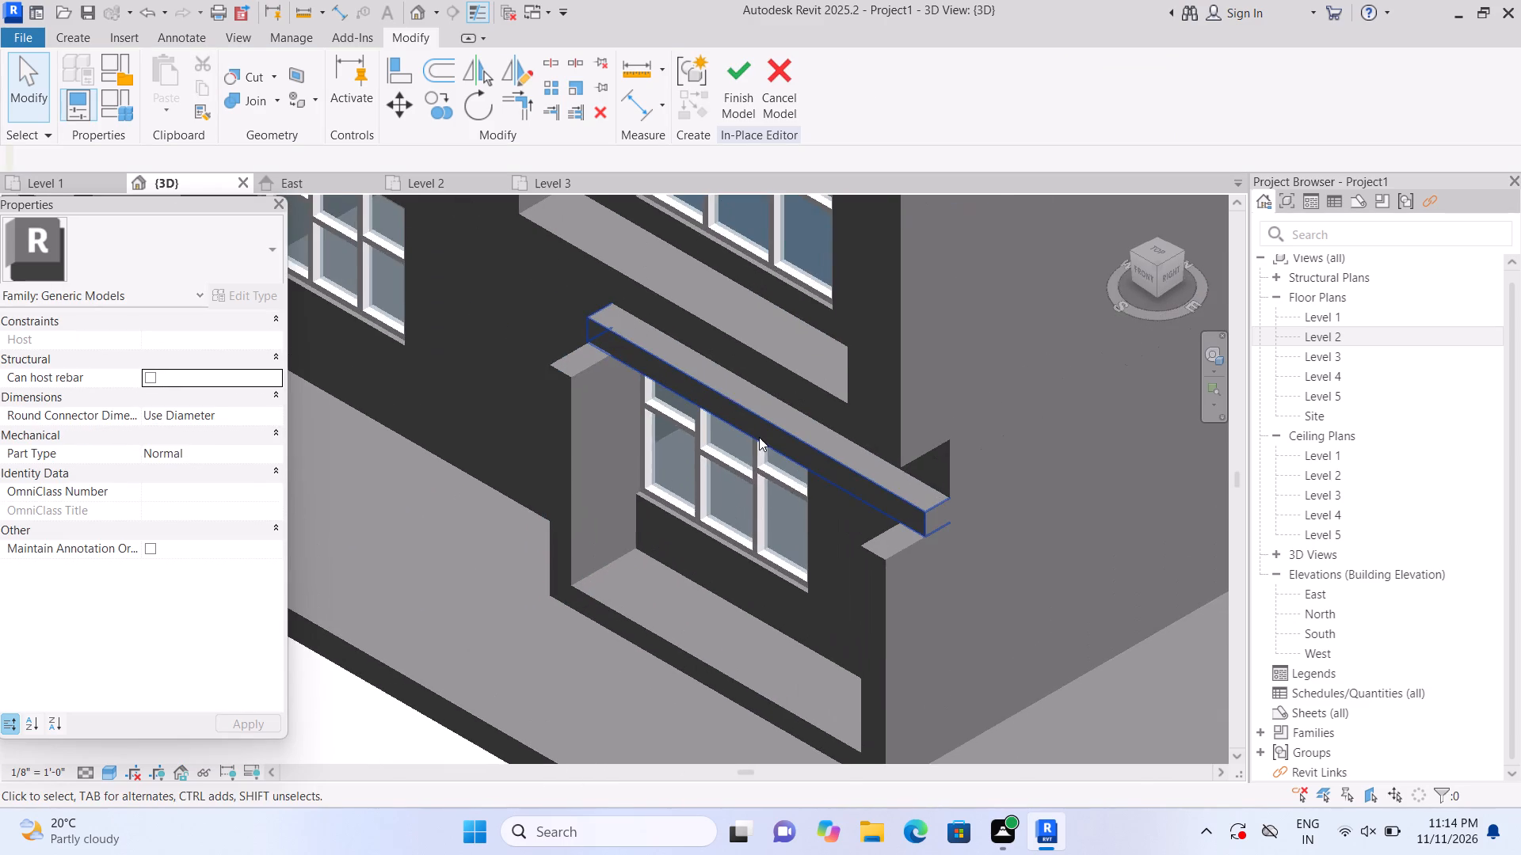
left_click(764, 435)
scroll(764, 435, "up", 2)
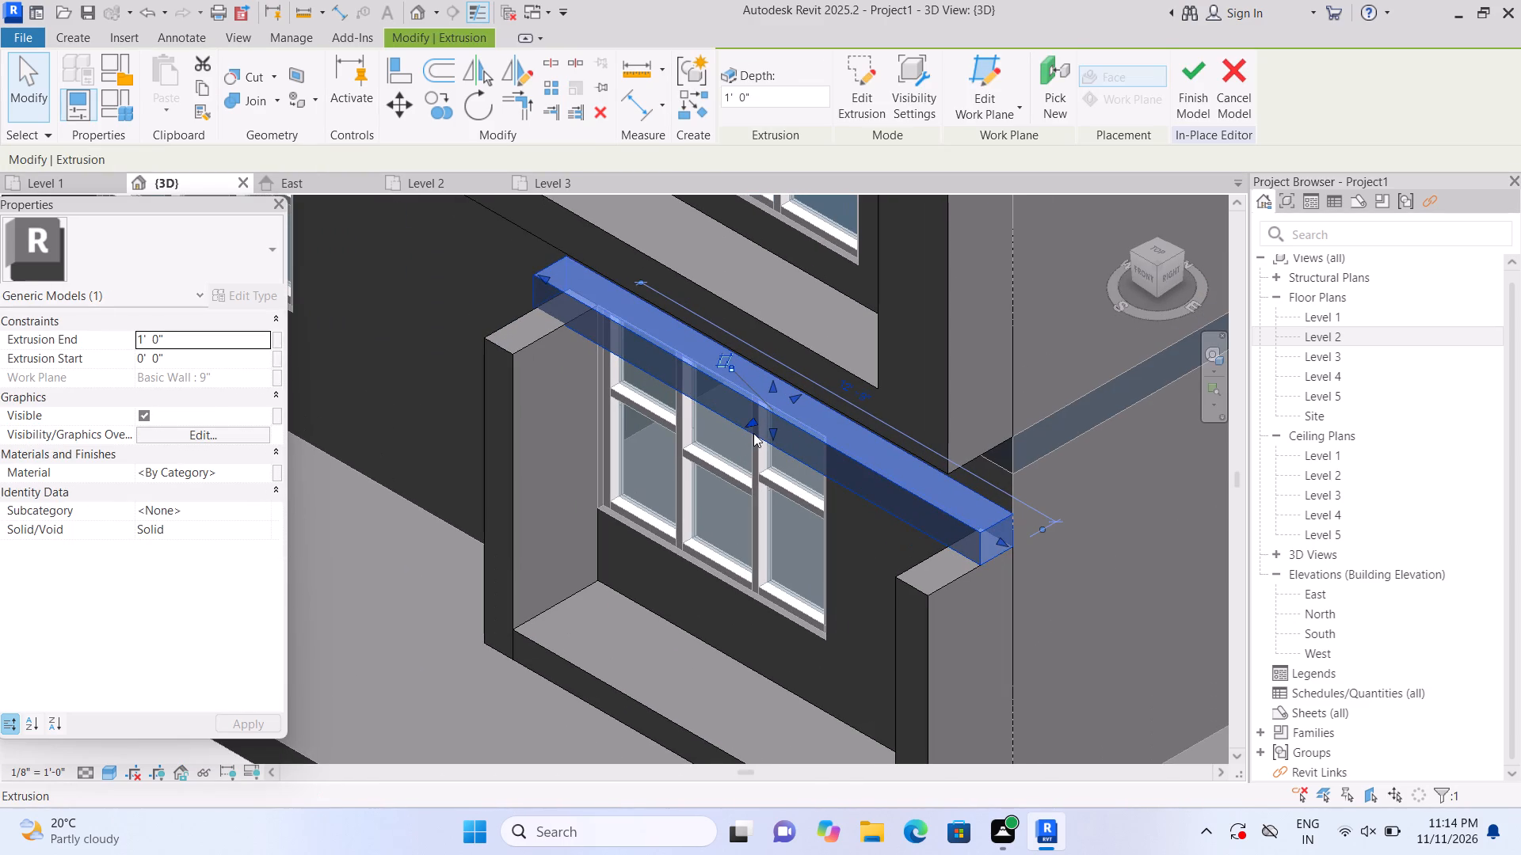
left_click_drag(753, 425, 725, 468)
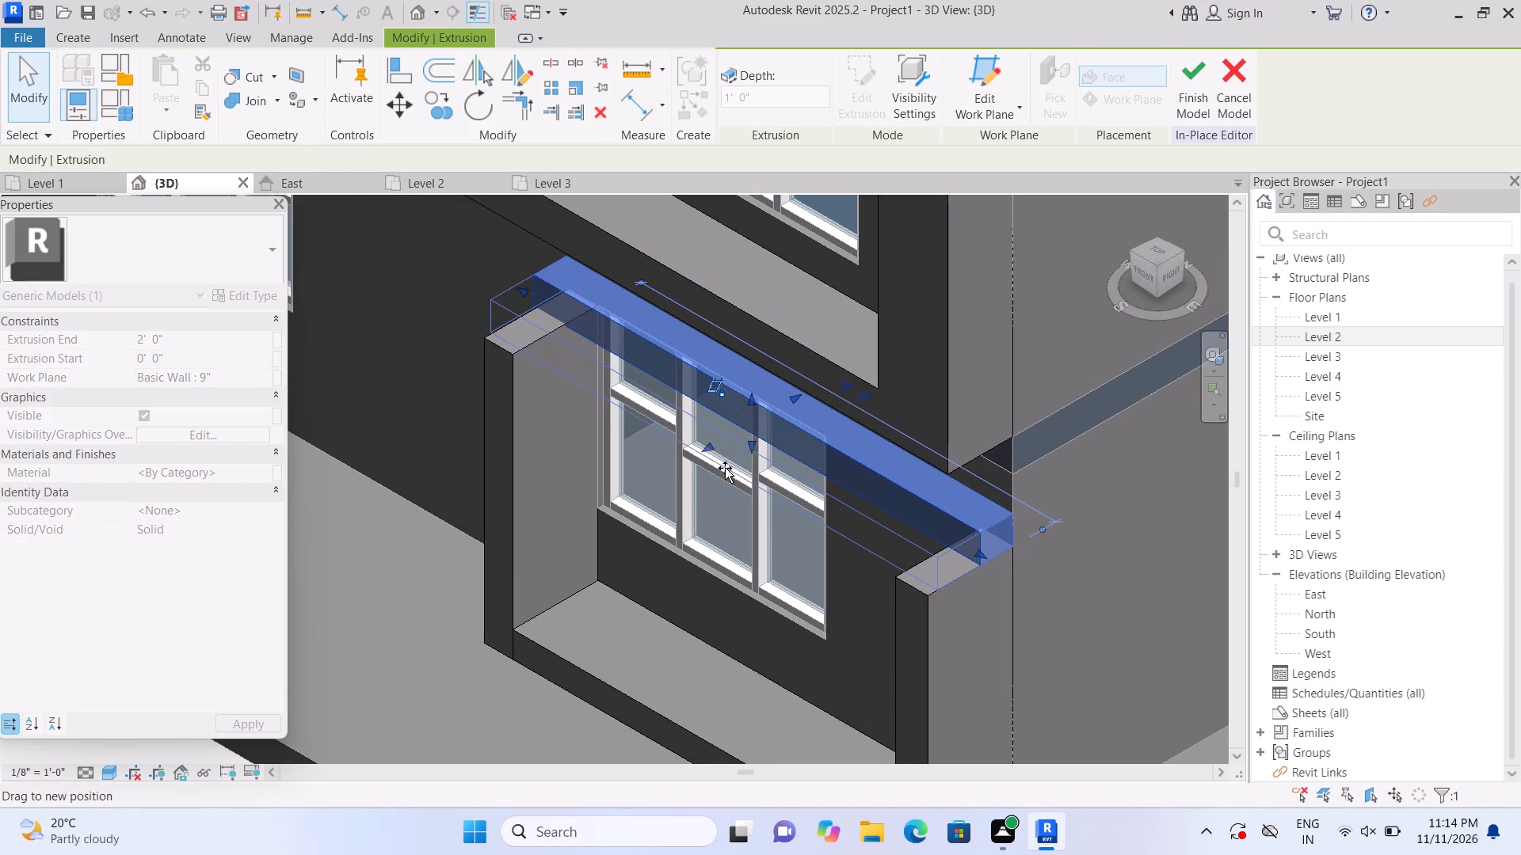
left_click_drag(725, 468, 724, 469)
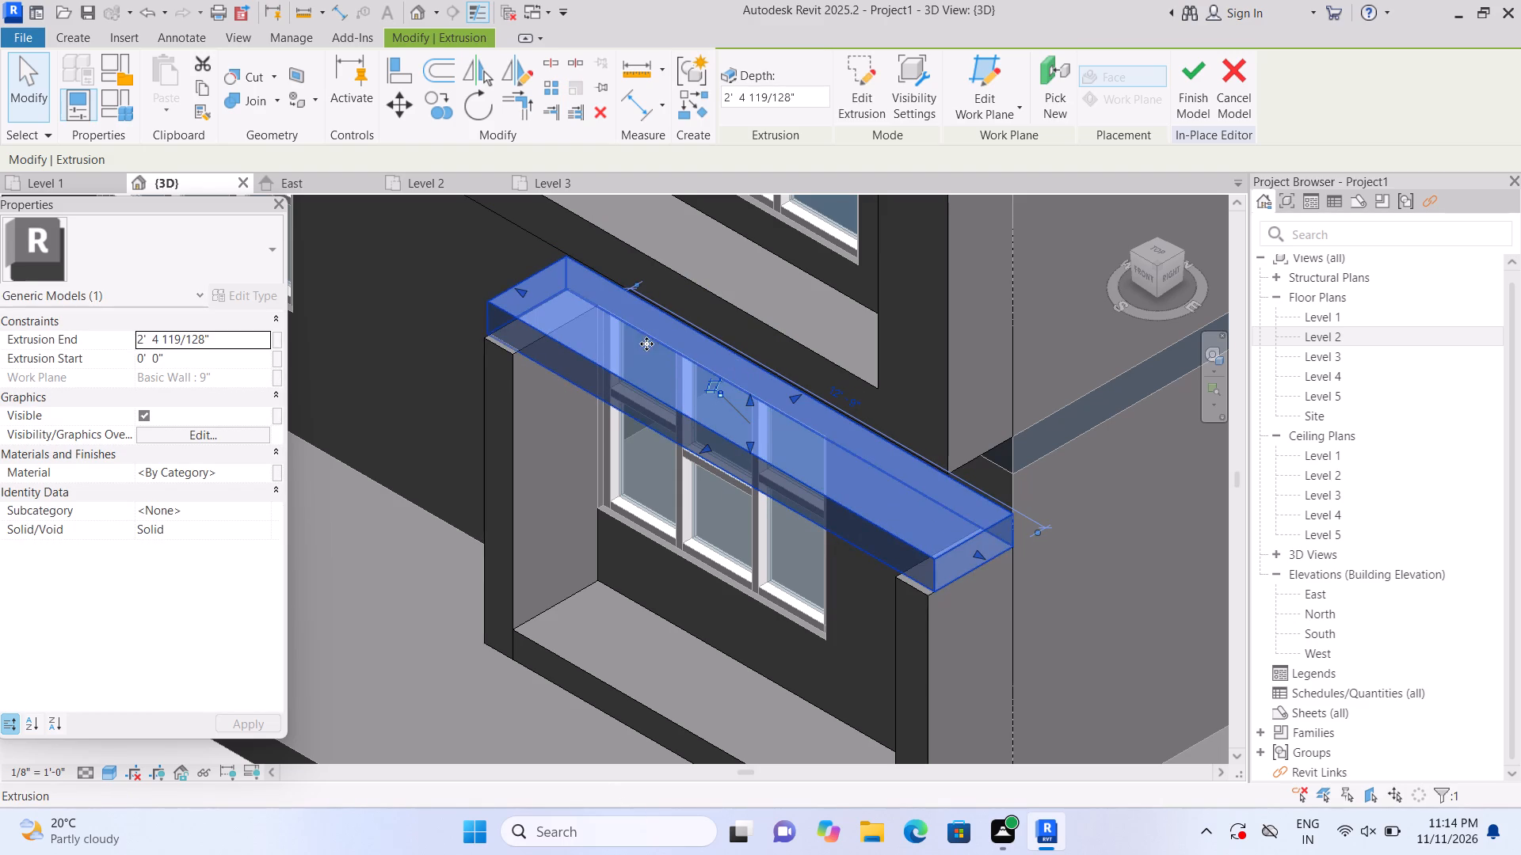
scroll(520, 380, "up", 2)
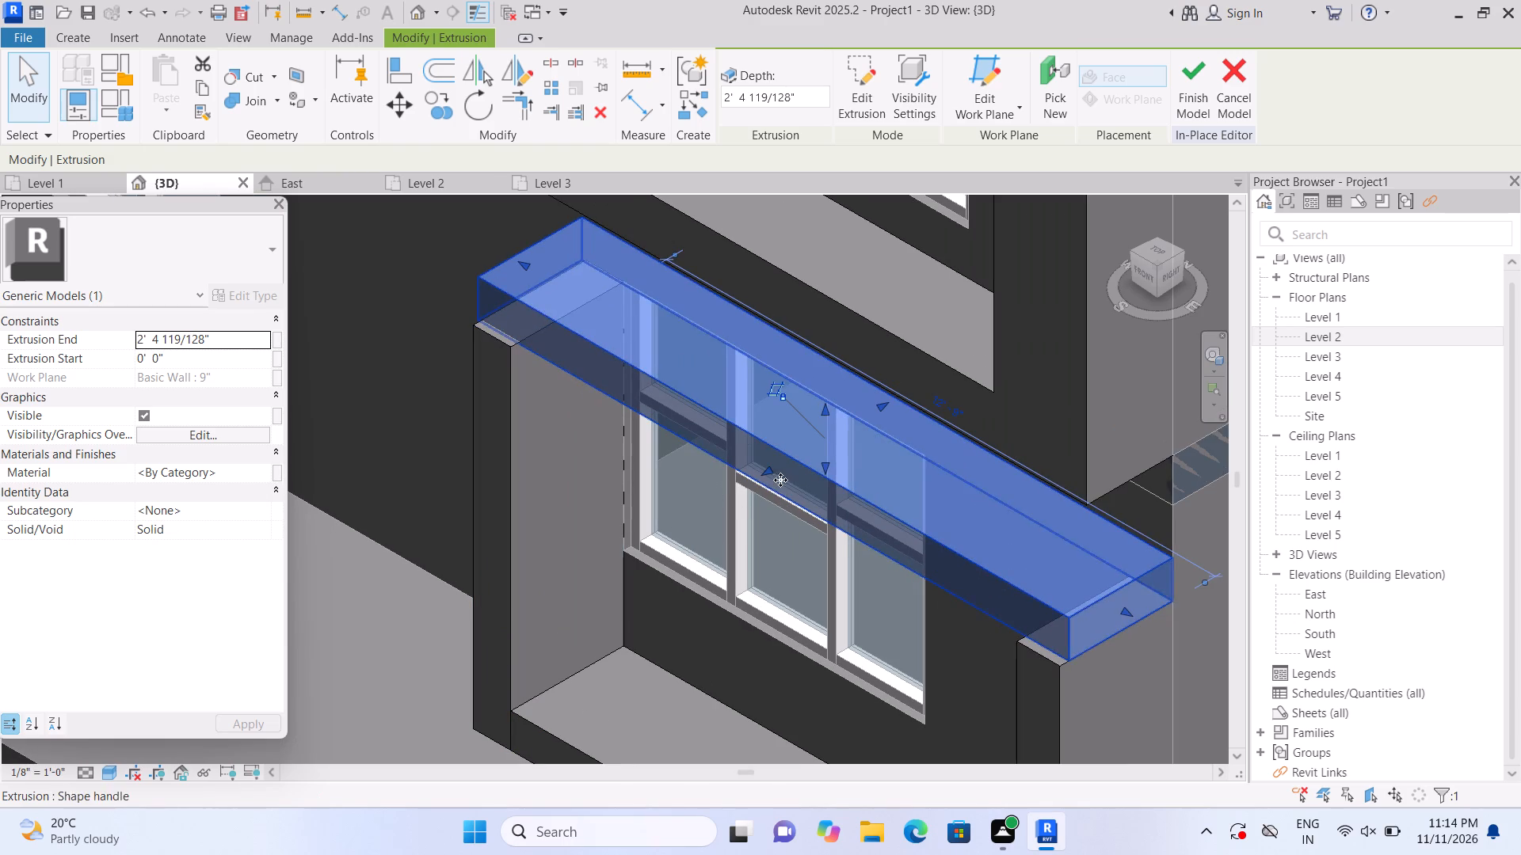
left_click(765, 469)
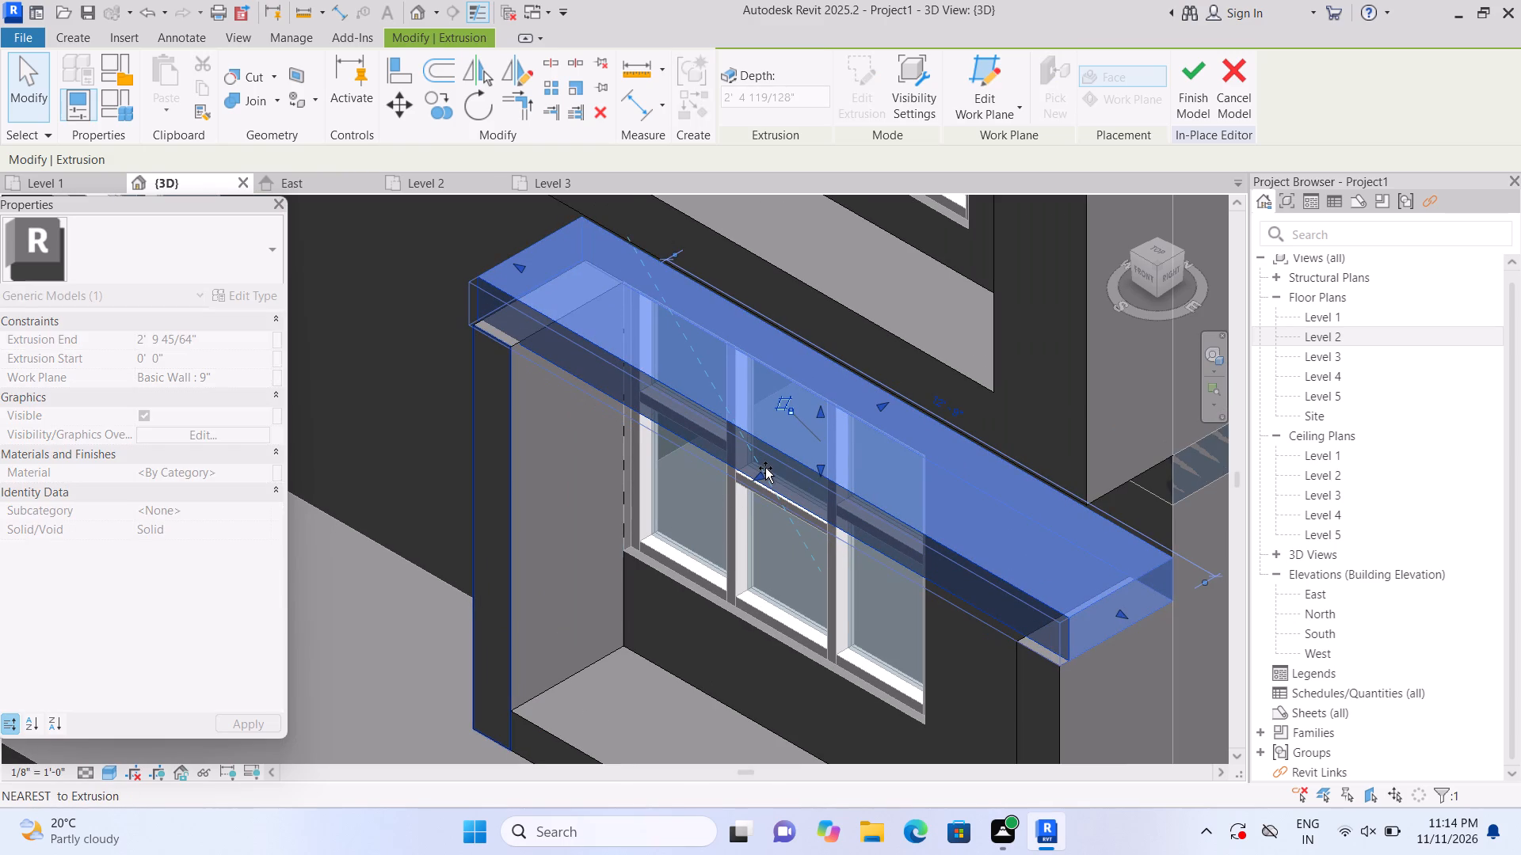
left_click(768, 464)
scroll(748, 481, "up", 1)
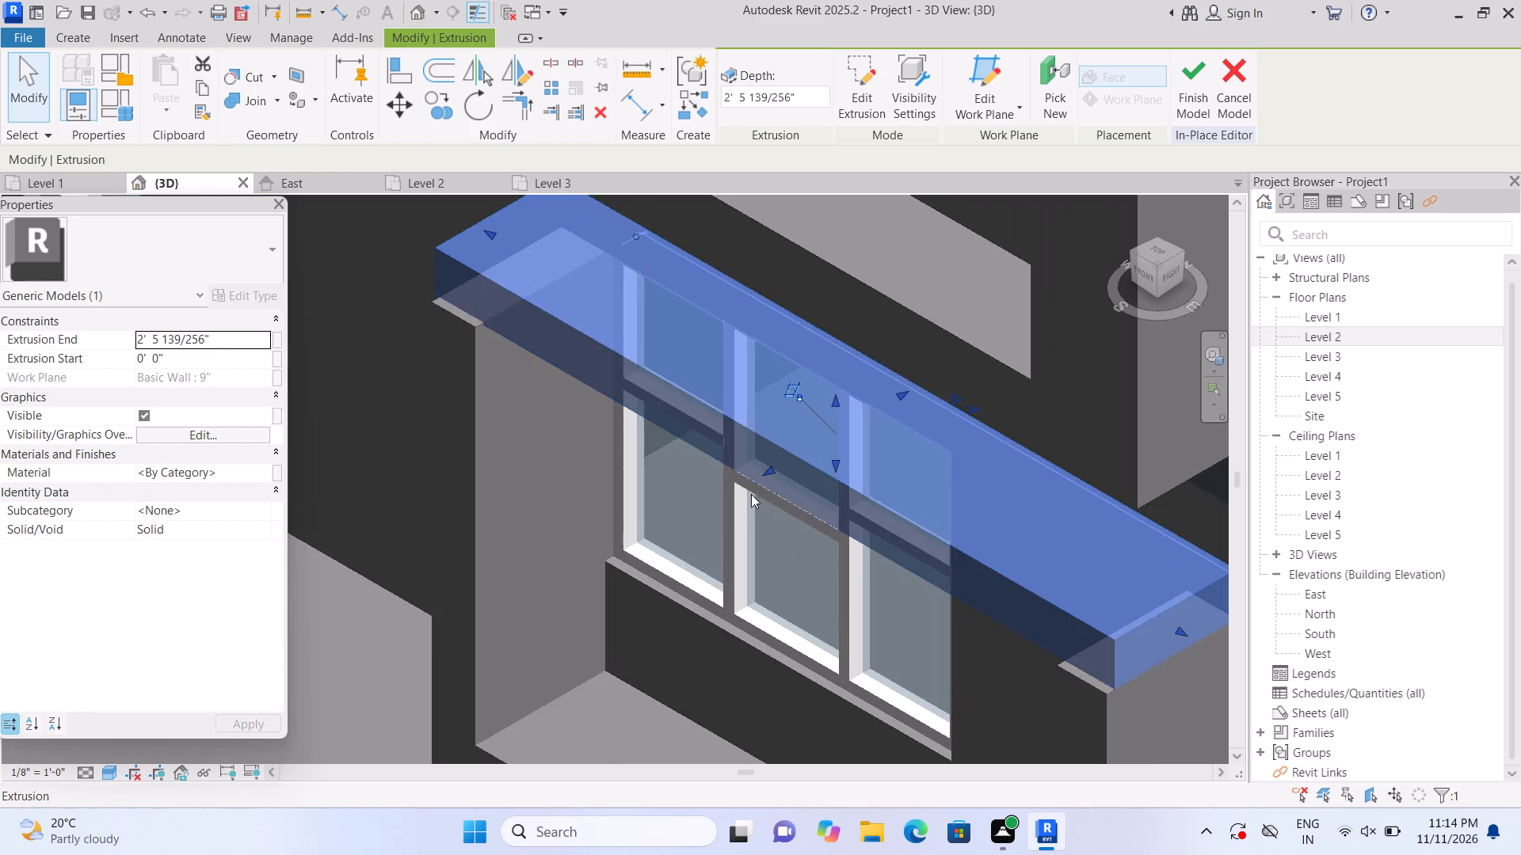
scroll(781, 513, "up", 2)
left_click(768, 458)
left_click(764, 465)
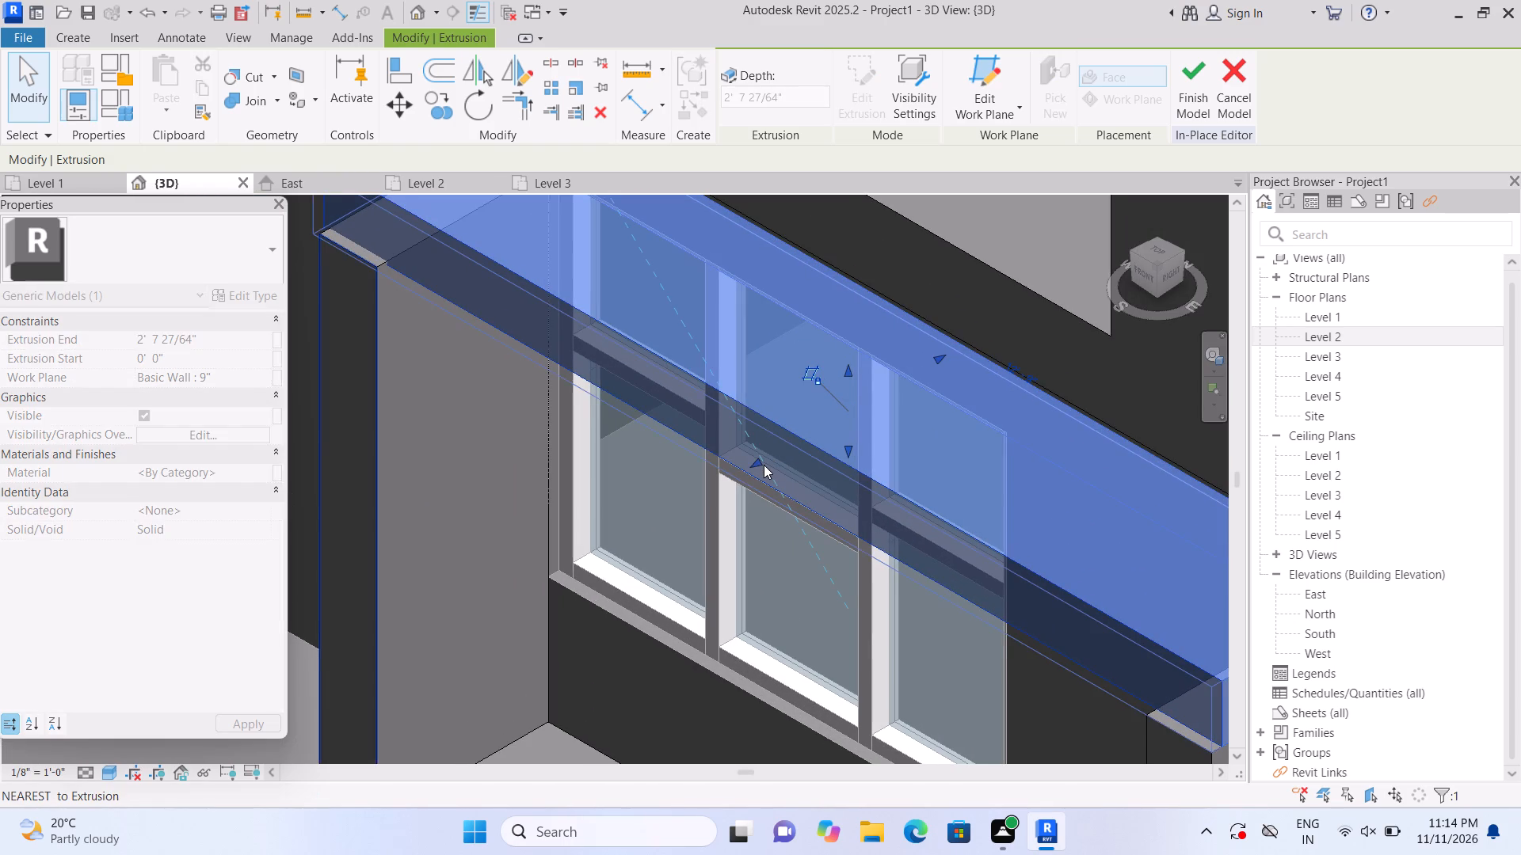
key("Escape")
scroll(763, 469, "down", 4)
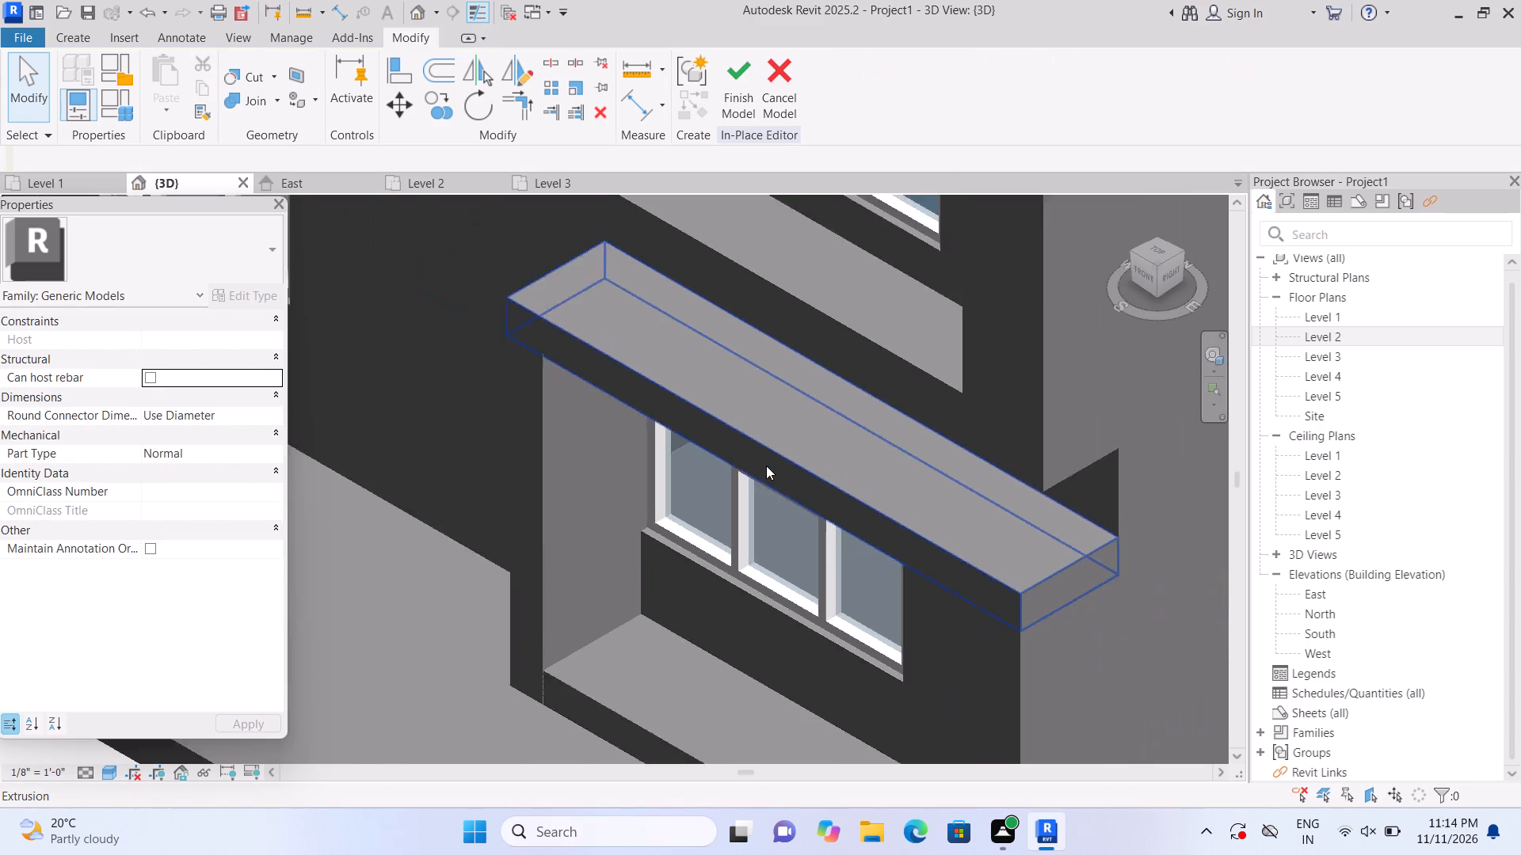
scroll(766, 465, "down", 4)
middle_click_drag(502, 629, 419, 545)
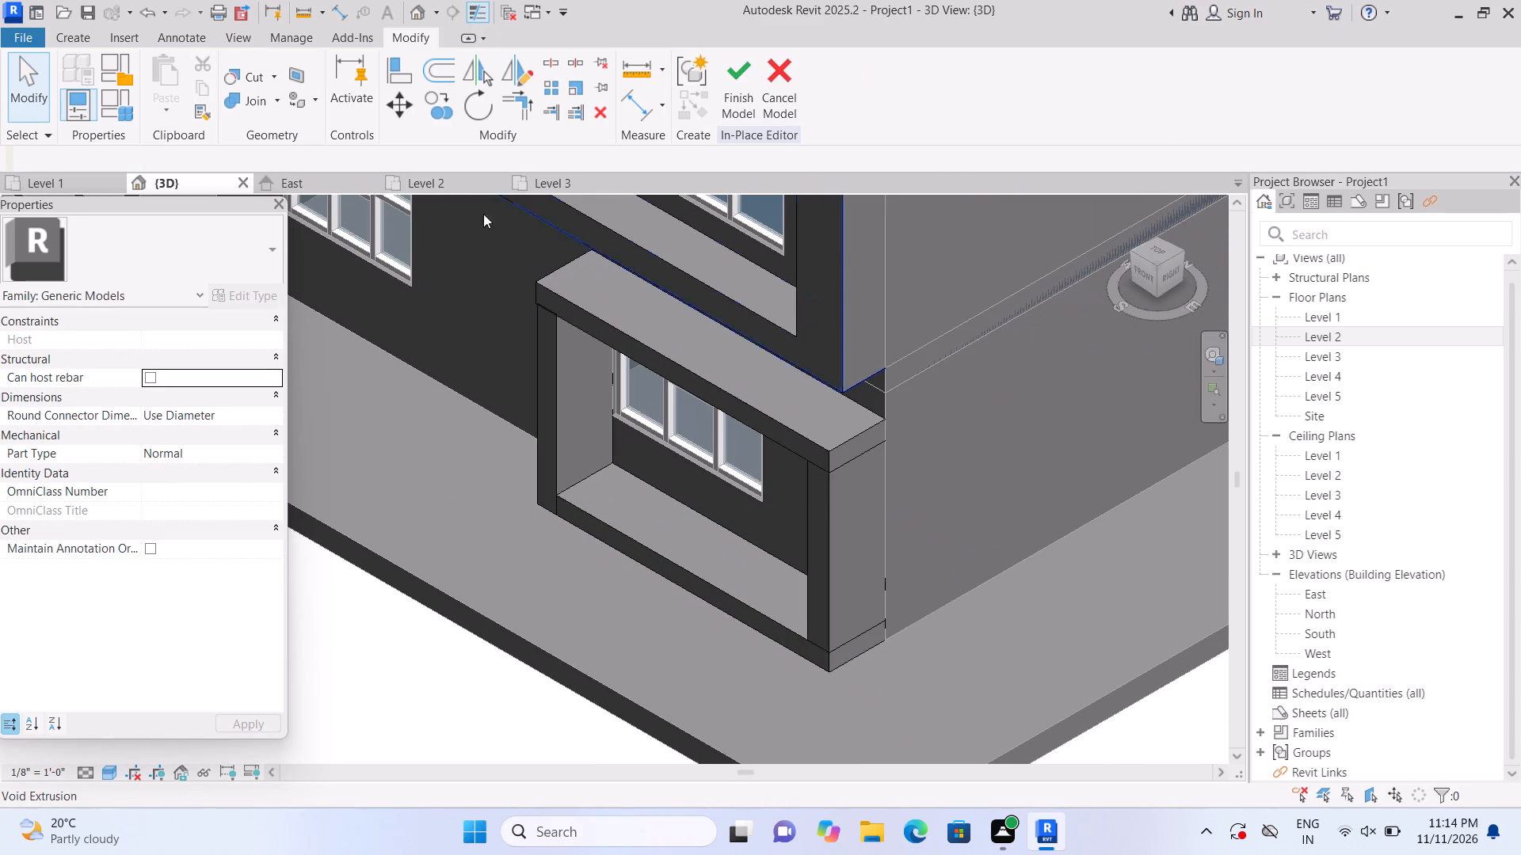
Join the top band, both vertical strips and the base band around the far ground-floor window into one solid frame.
left_click(273, 102)
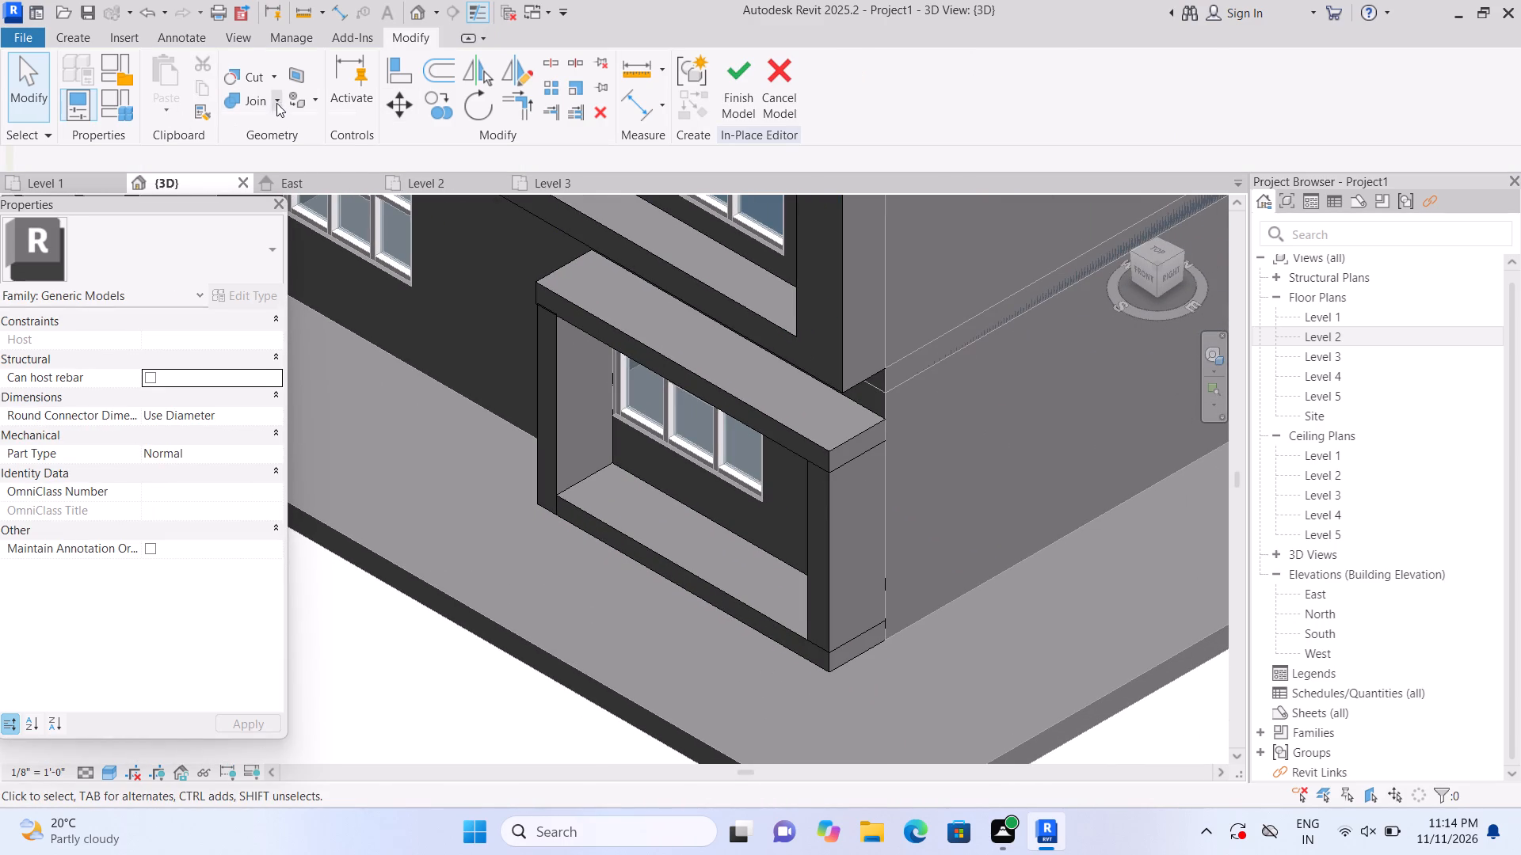
double_click(286, 135)
left_click(578, 361)
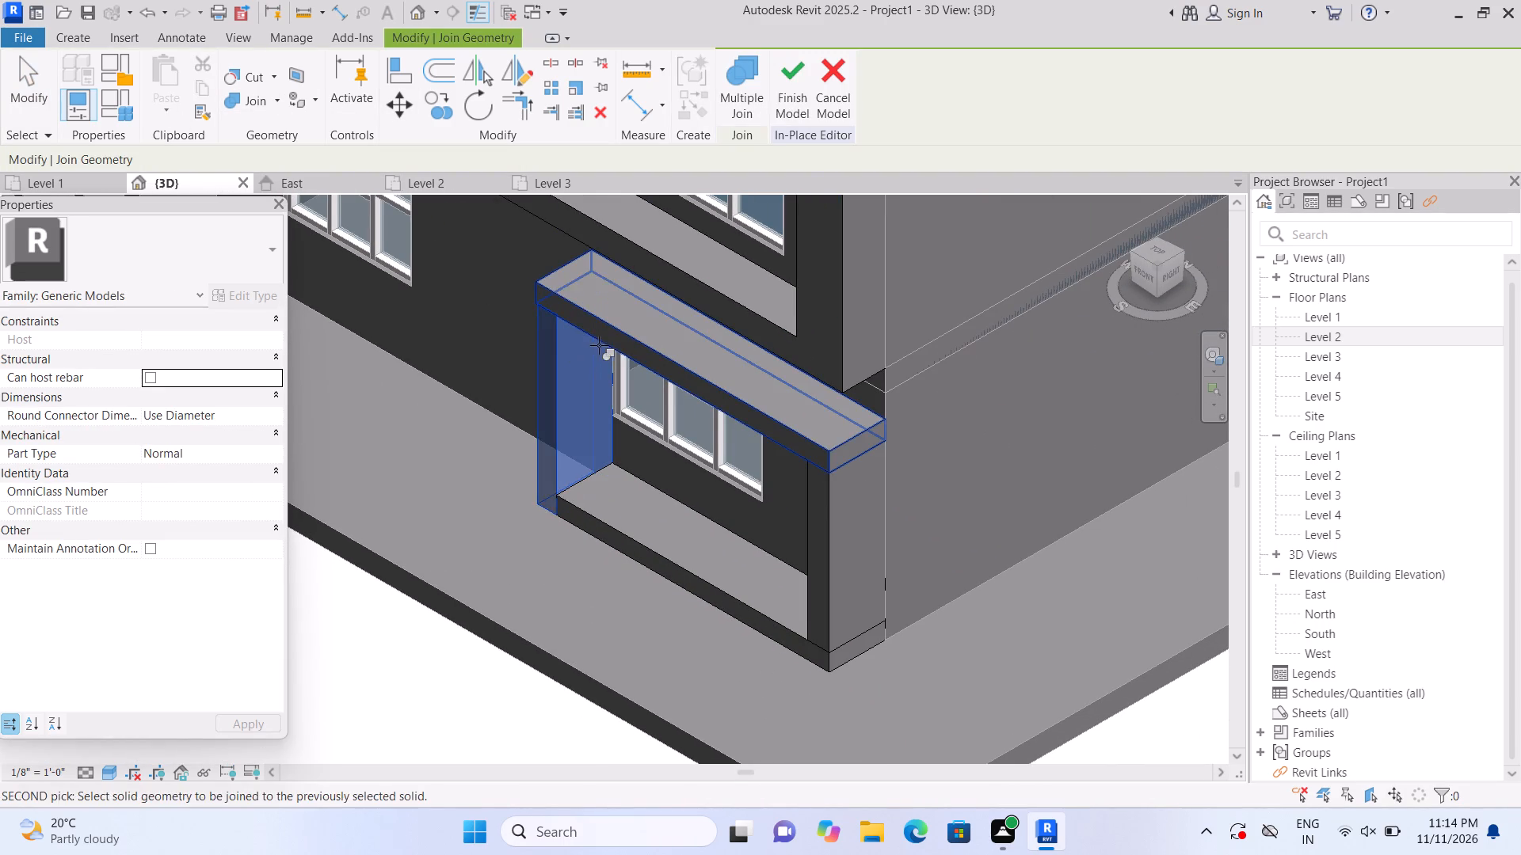
left_click(599, 345)
left_click(825, 568)
double_click(790, 426)
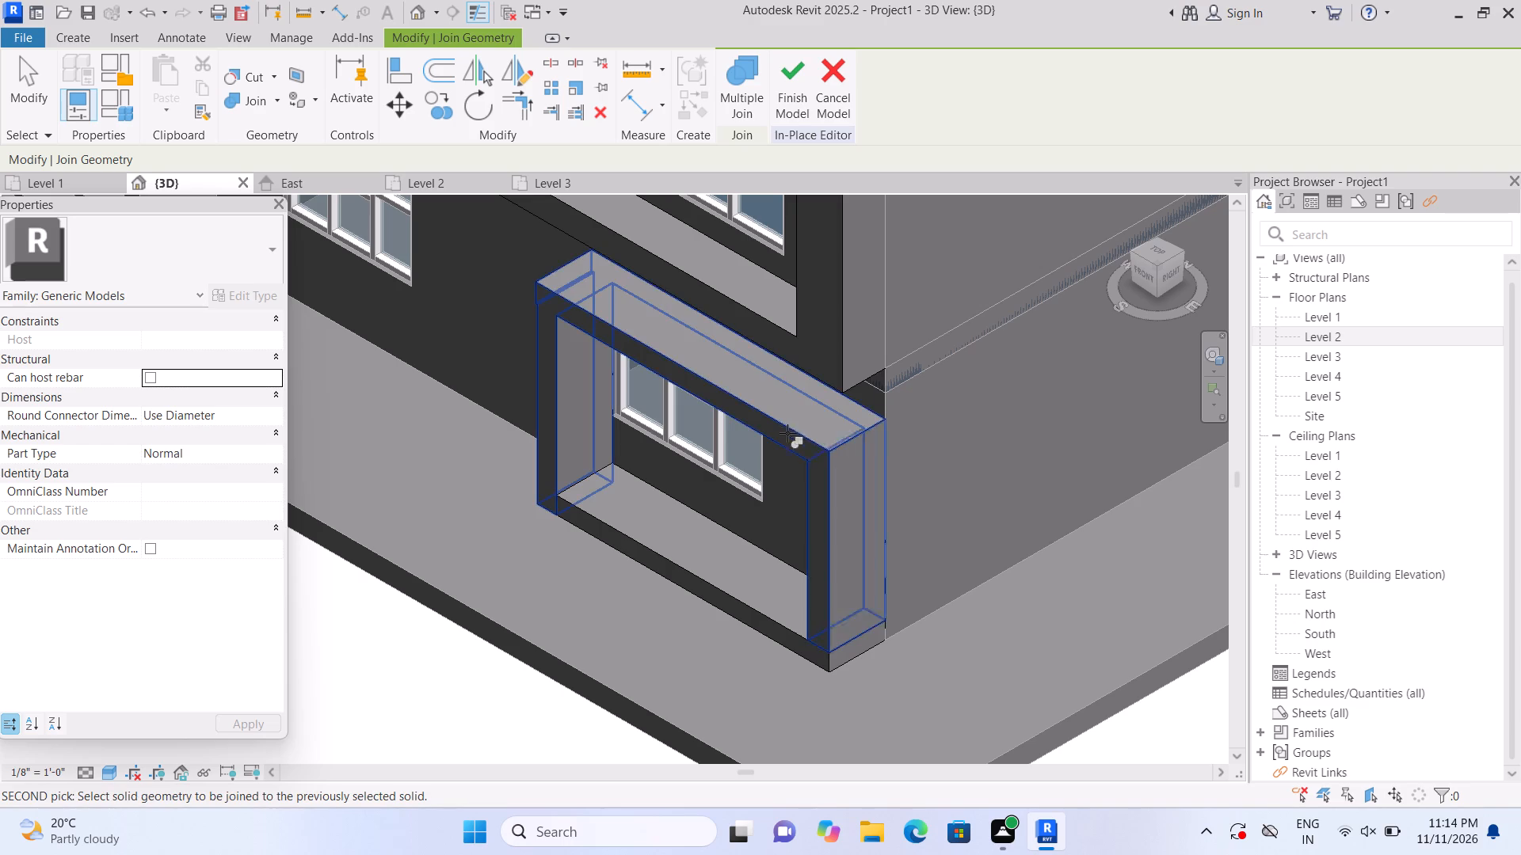
left_click(730, 602)
left_click(822, 548)
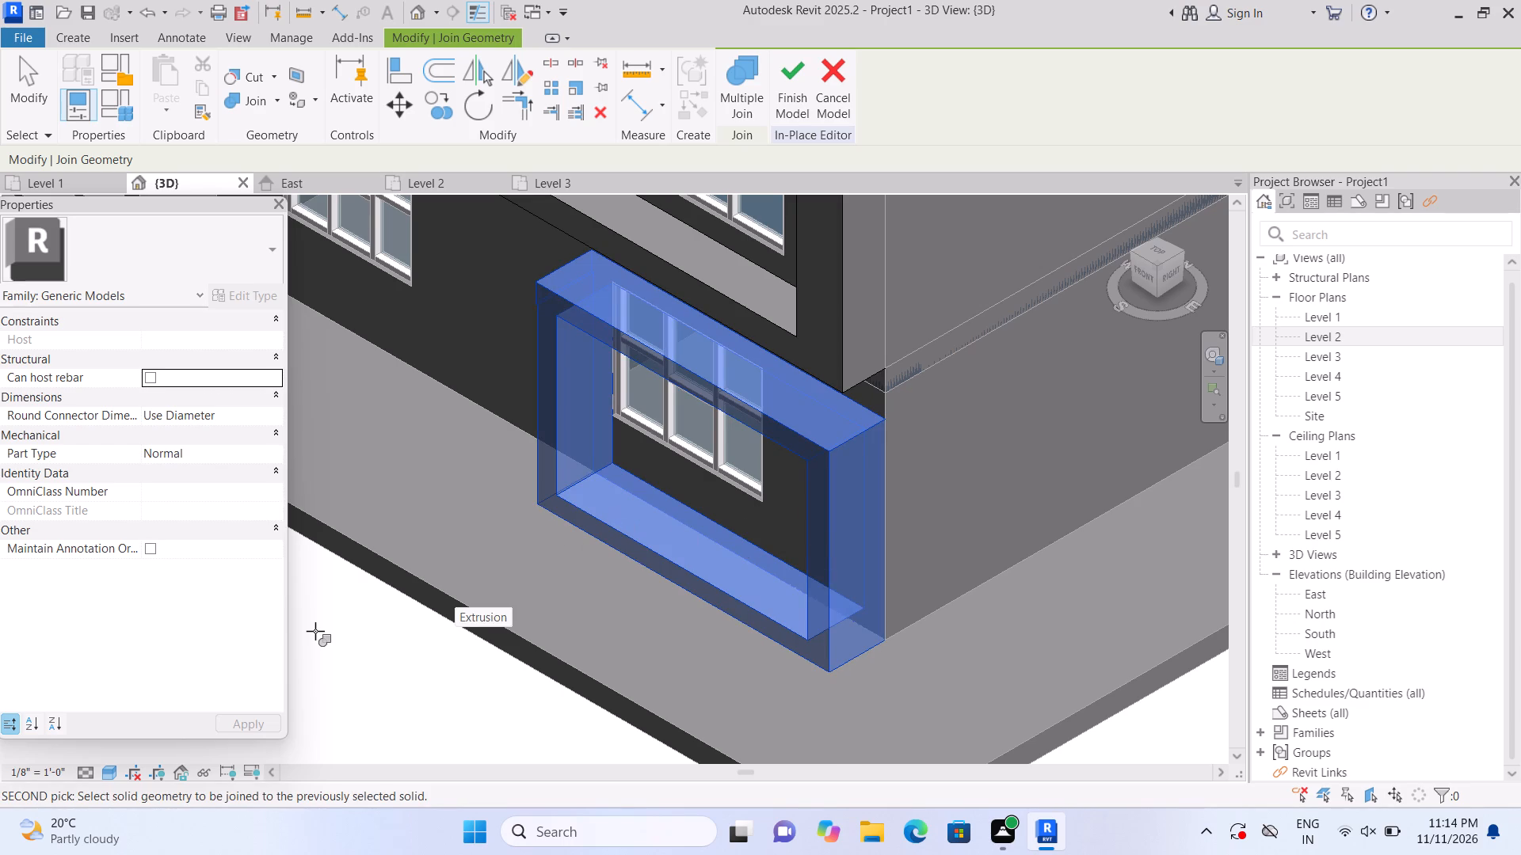
key("Escape")
Examine the joined frame around the far ground-floor window up close, especially its top corner on the entrance side.
scroll(452, 487, "up", 3)
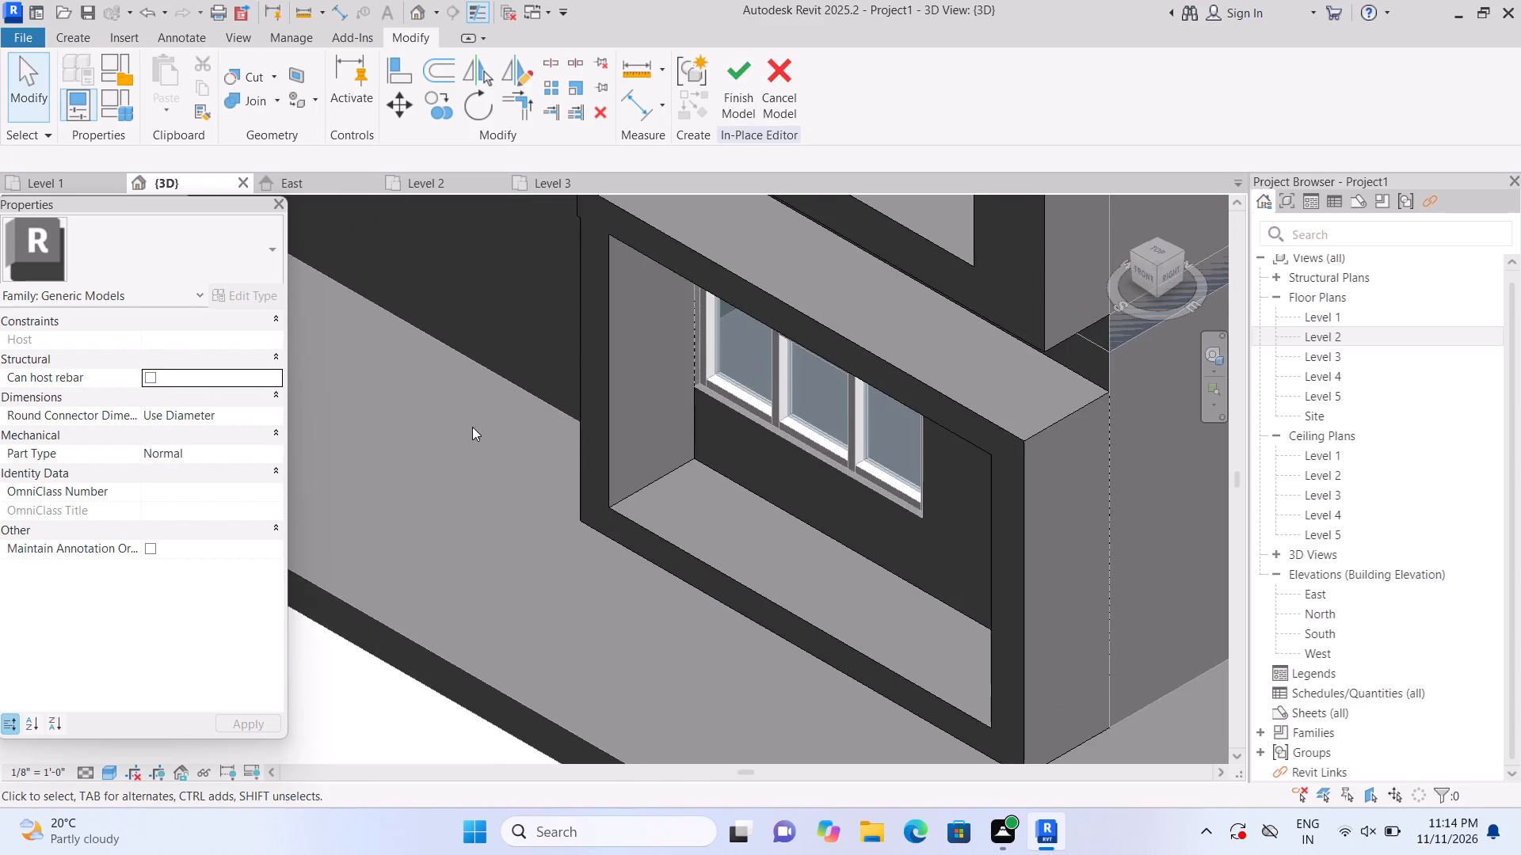
middle_click_drag(472, 479, 468, 564)
scroll(621, 275, "up", 2)
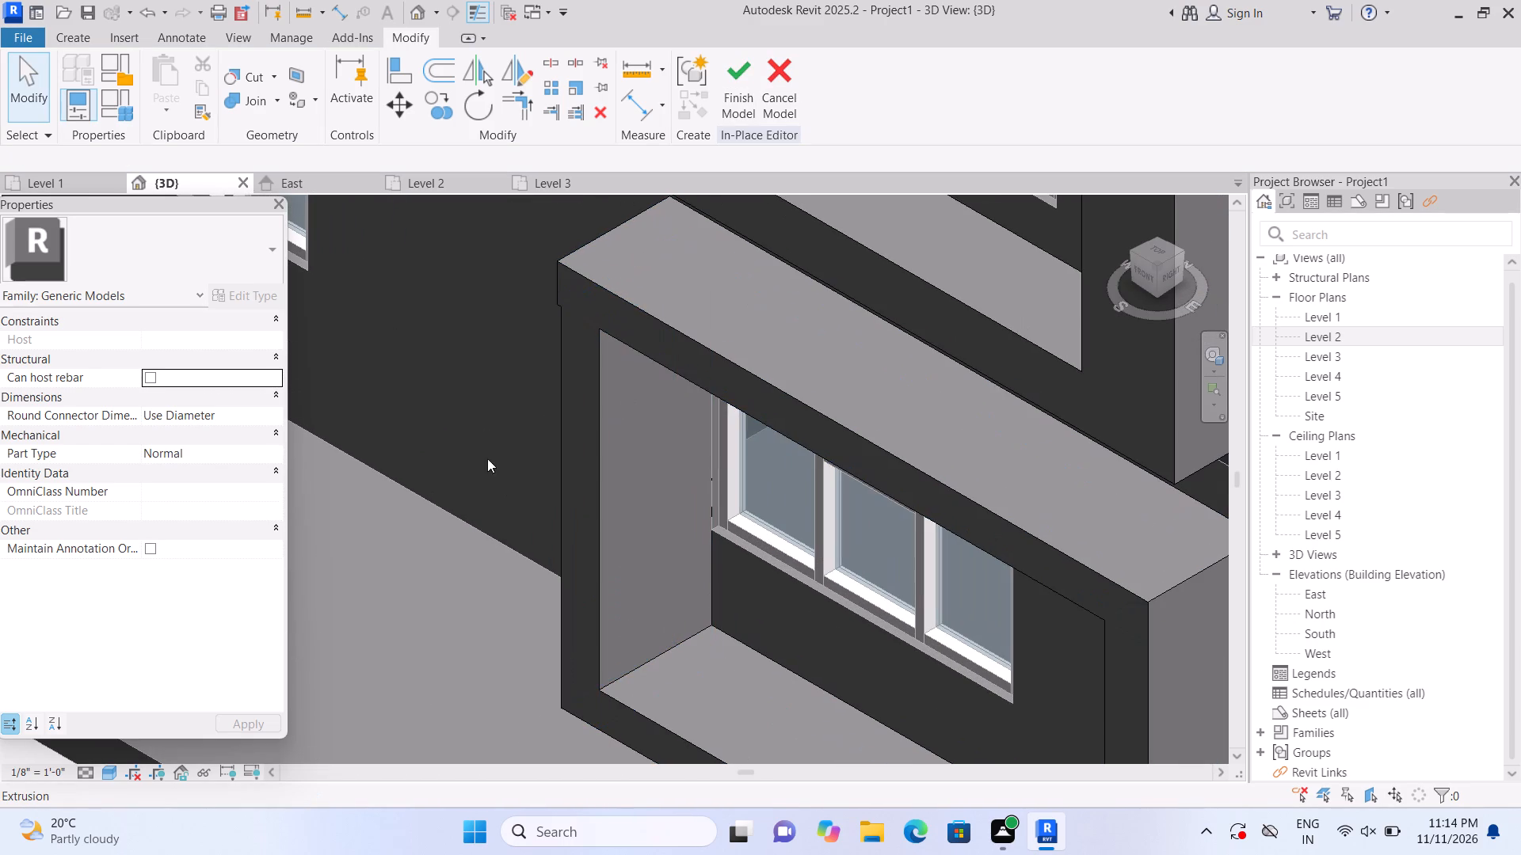
left_click(617, 359)
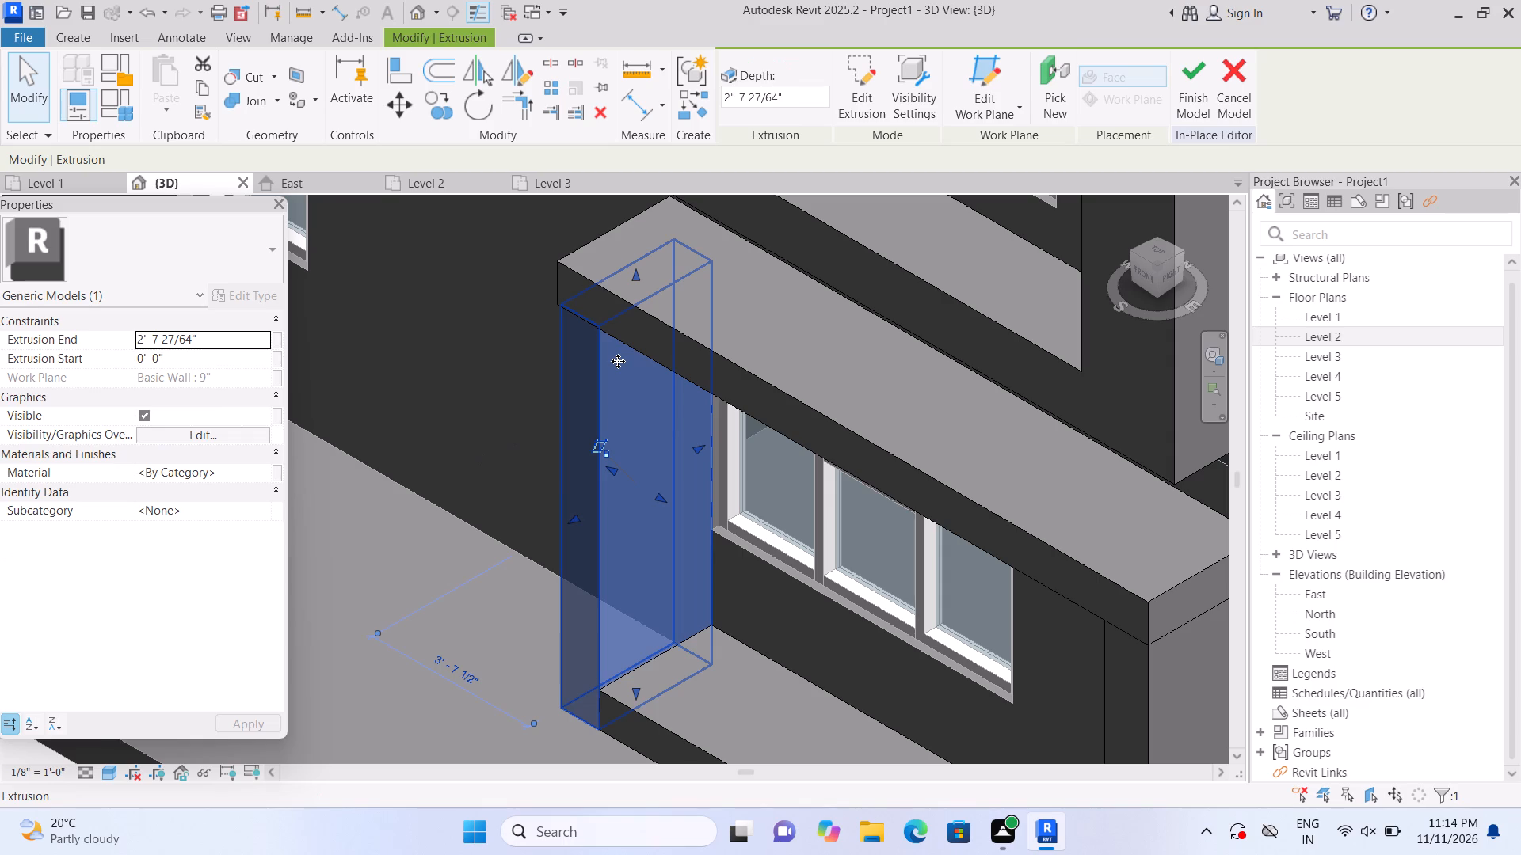
key("Escape")
scroll(615, 302, "up", 1)
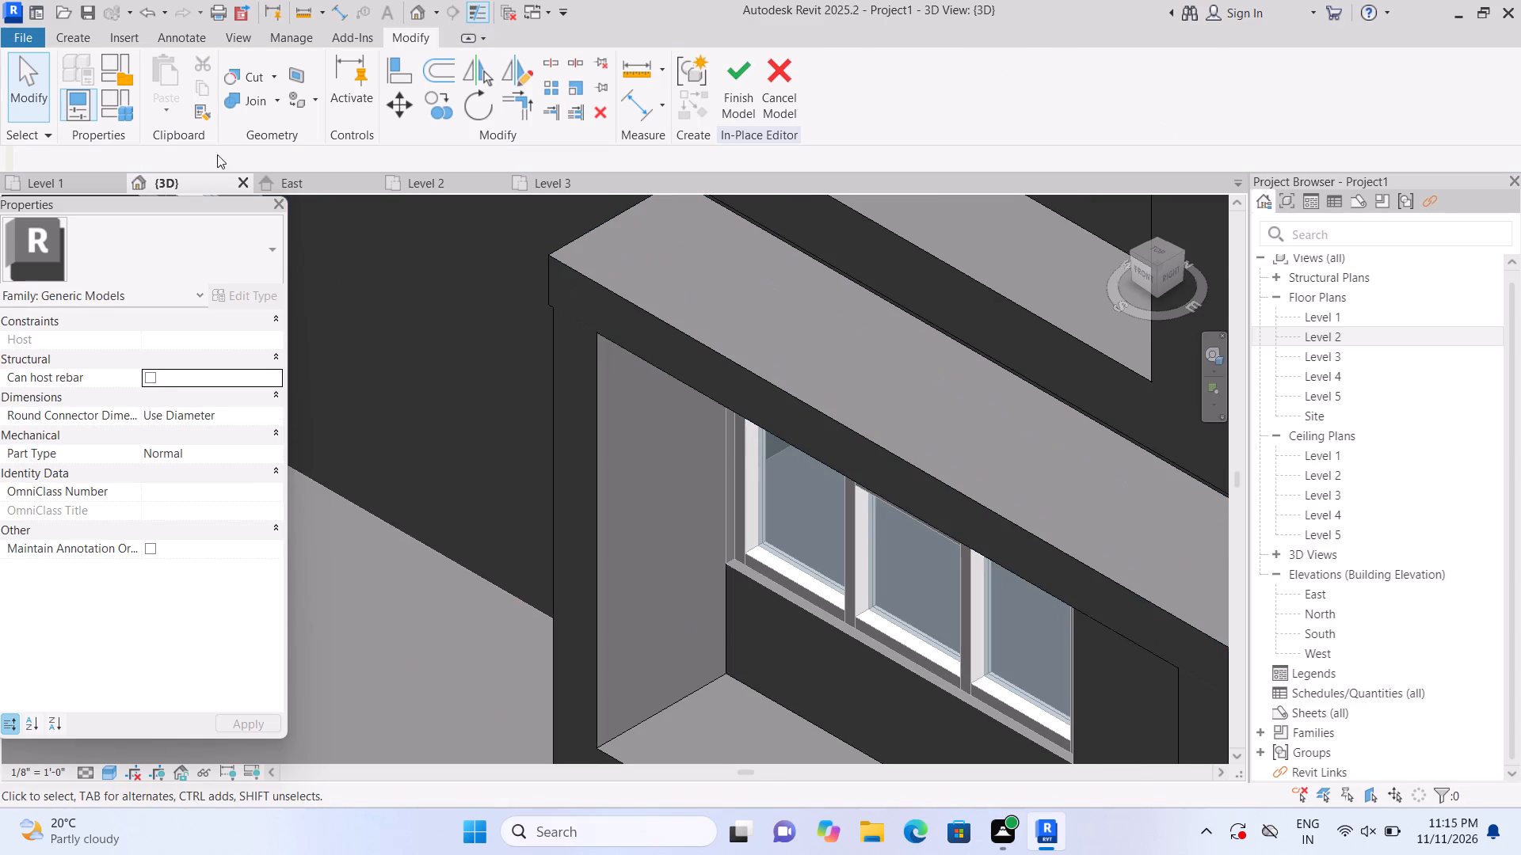
left_click(279, 105)
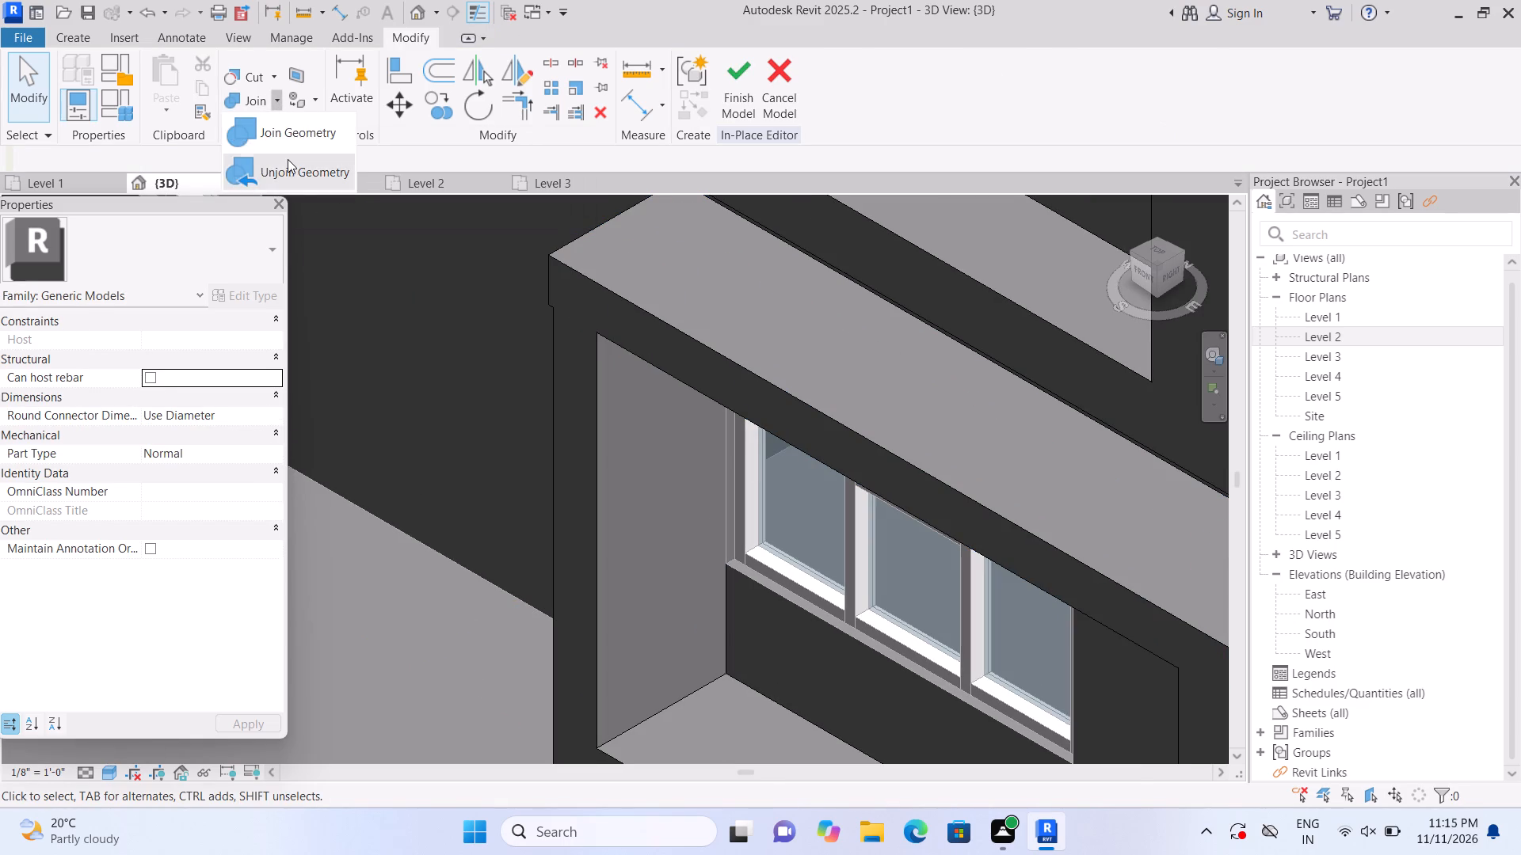
left_click(295, 147)
scroll(329, 288, "up", 1)
scroll(330, 285, "down", 7)
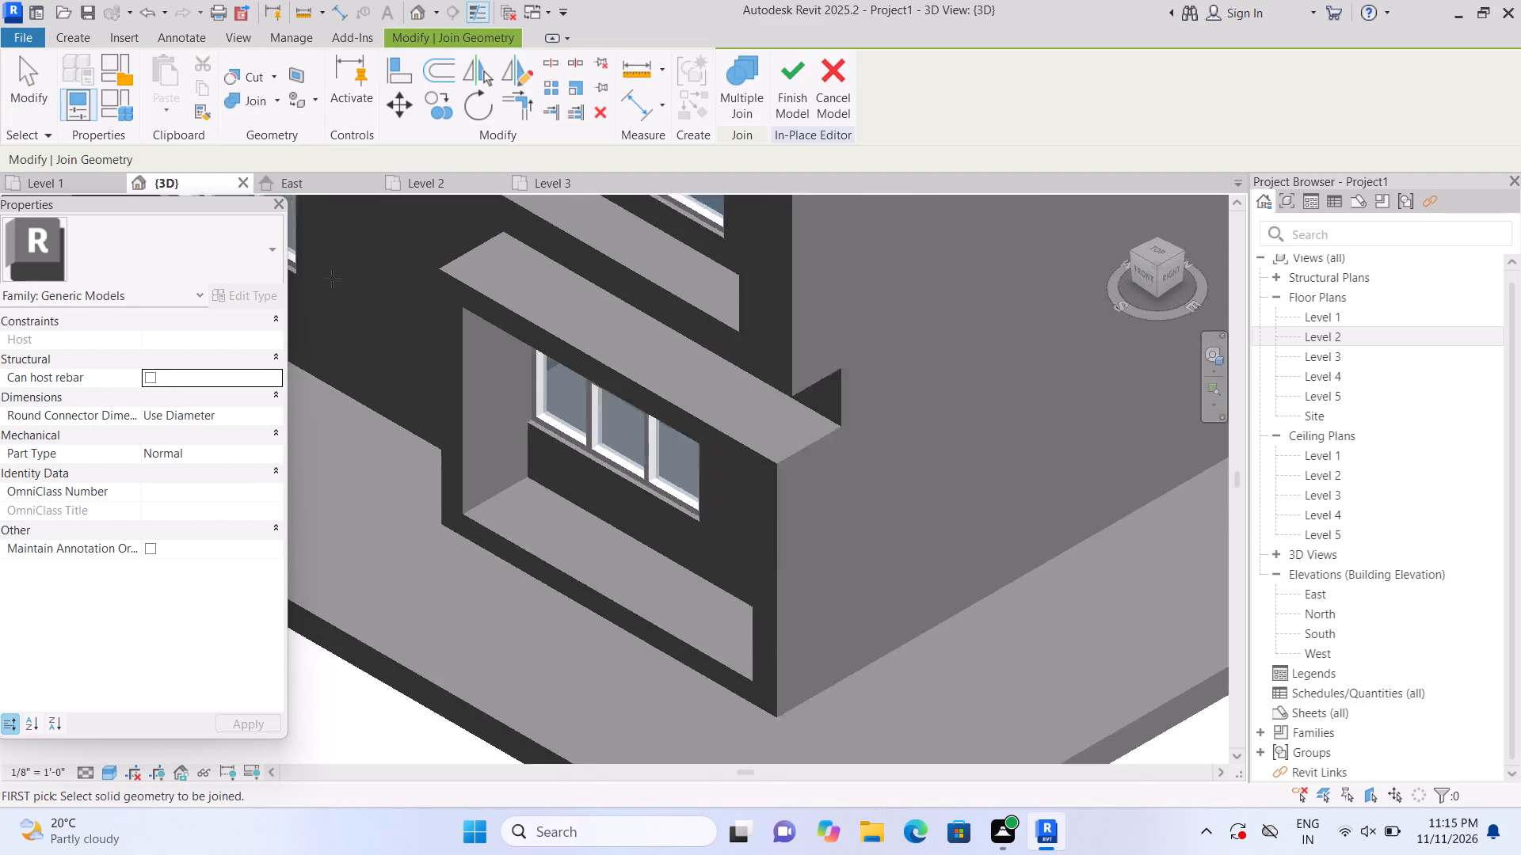
scroll(332, 279, "down", 2)
scroll(409, 408, "down", 1)
scroll(412, 385, "up", 3)
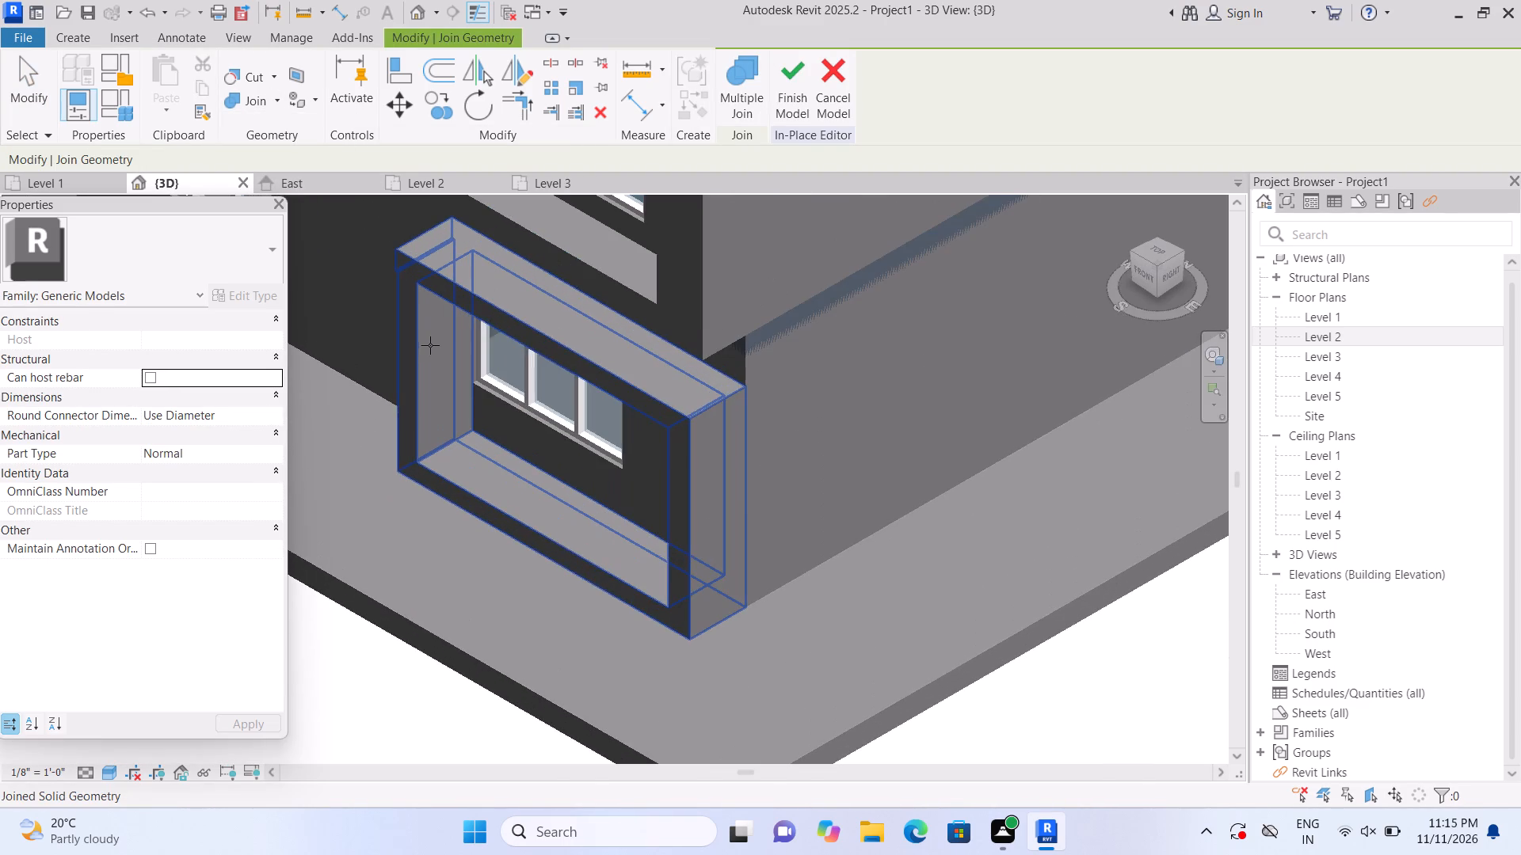
scroll(437, 315, "up", 3)
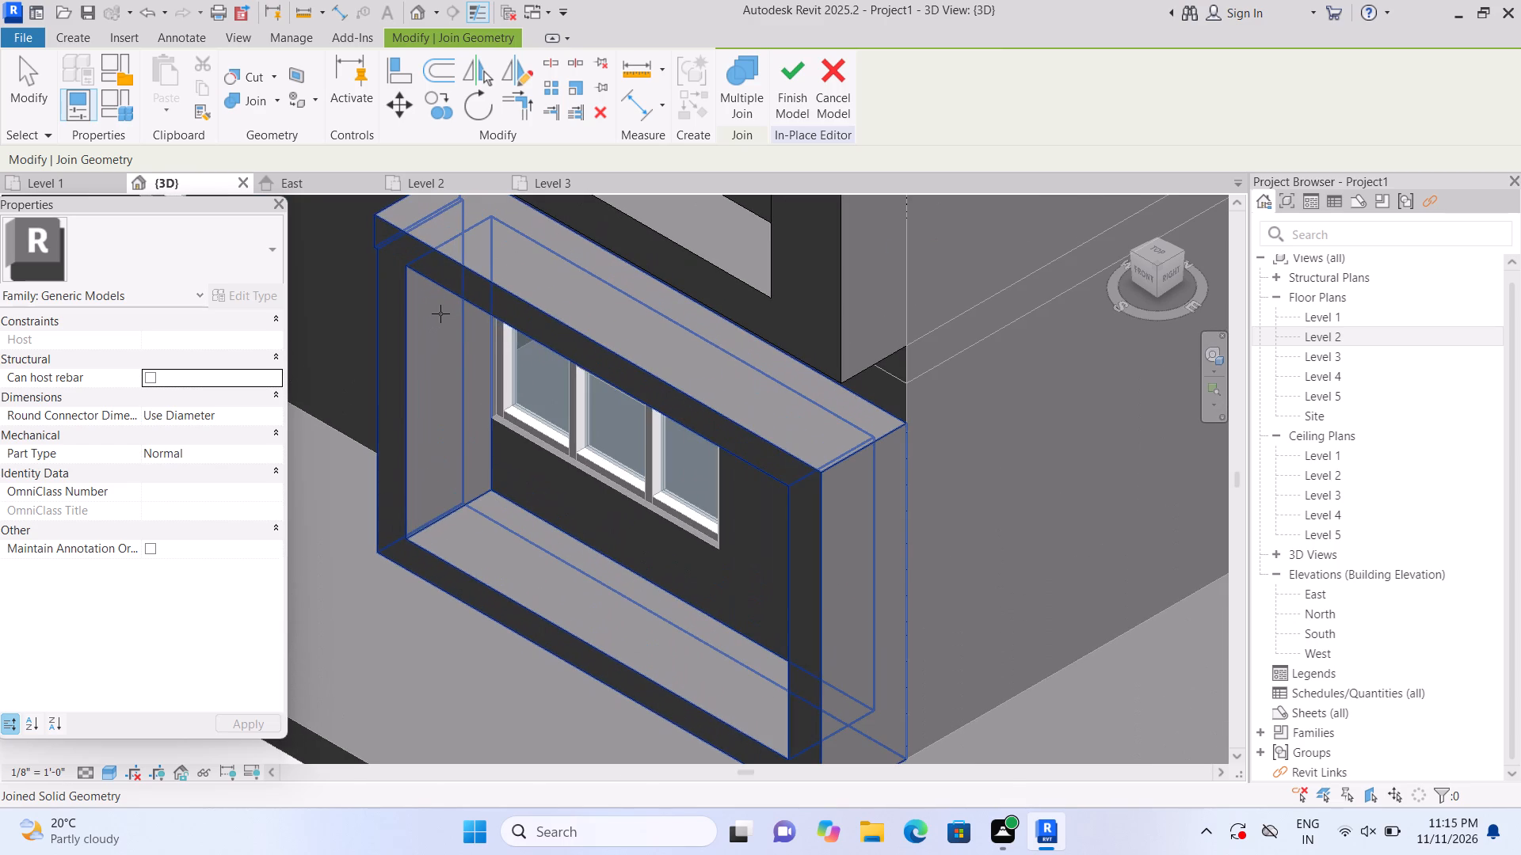
Begin creating another form in the in-place model of the far ground-floor window frame.
middle_click_drag(486, 409, 532, 456)
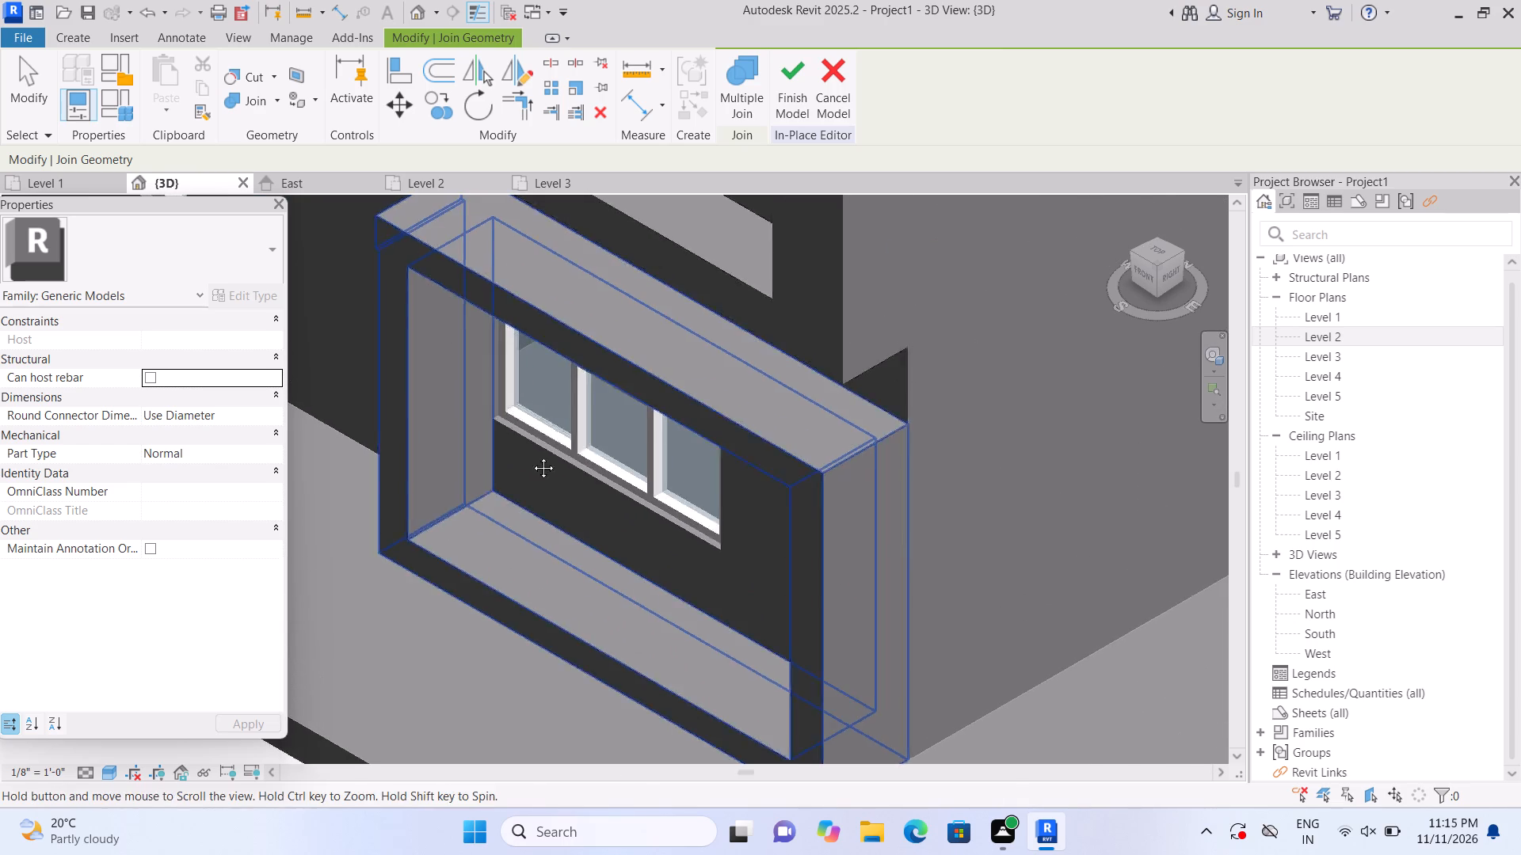
middle_click_drag(532, 456, 345, 254)
scroll(295, 108, "down", 1)
scroll(509, 290, "down", 3)
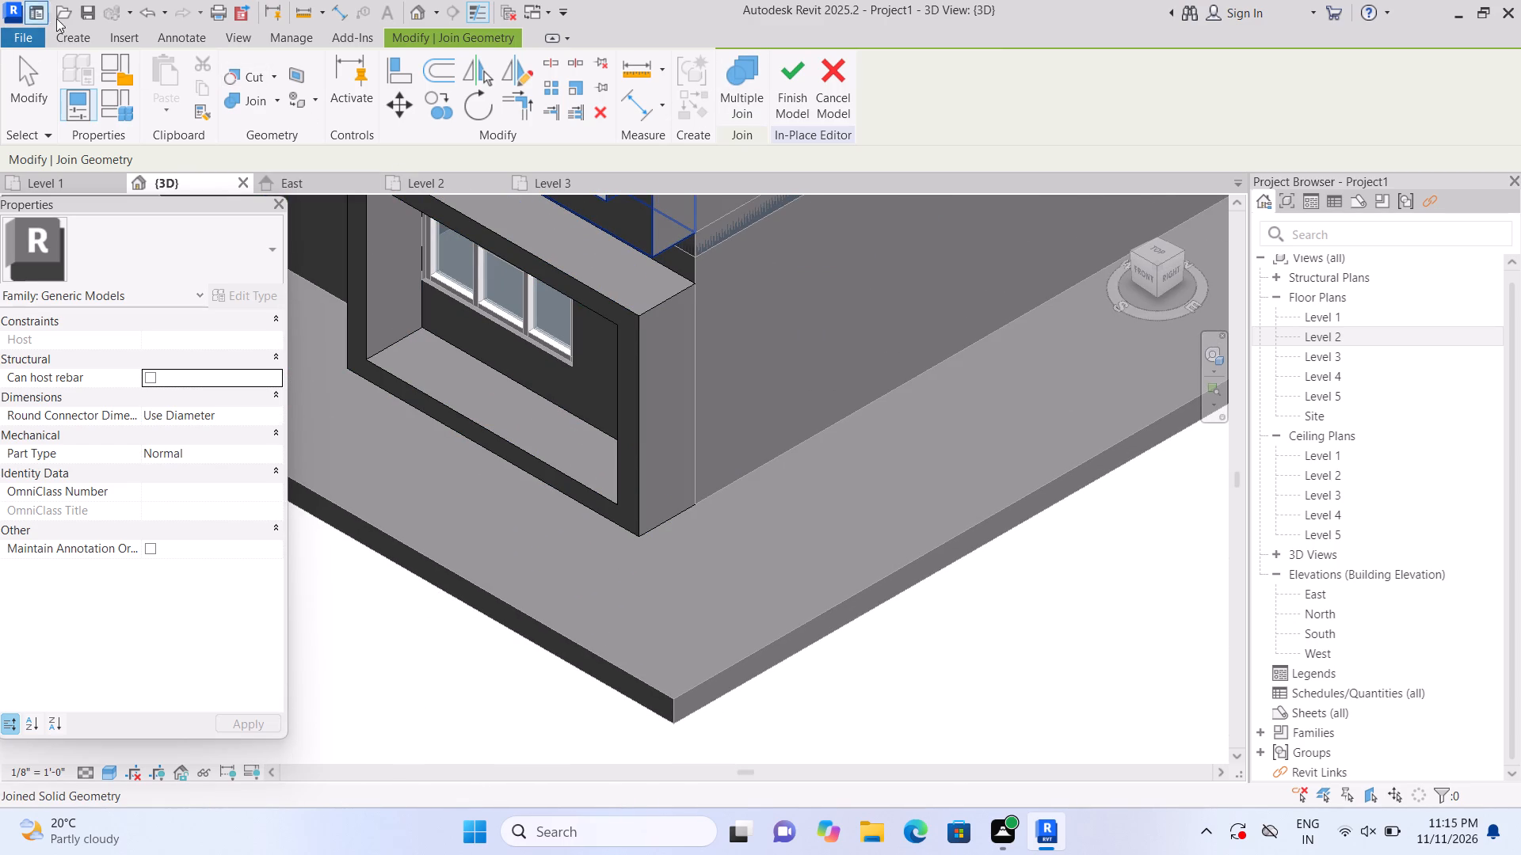
left_click(66, 40)
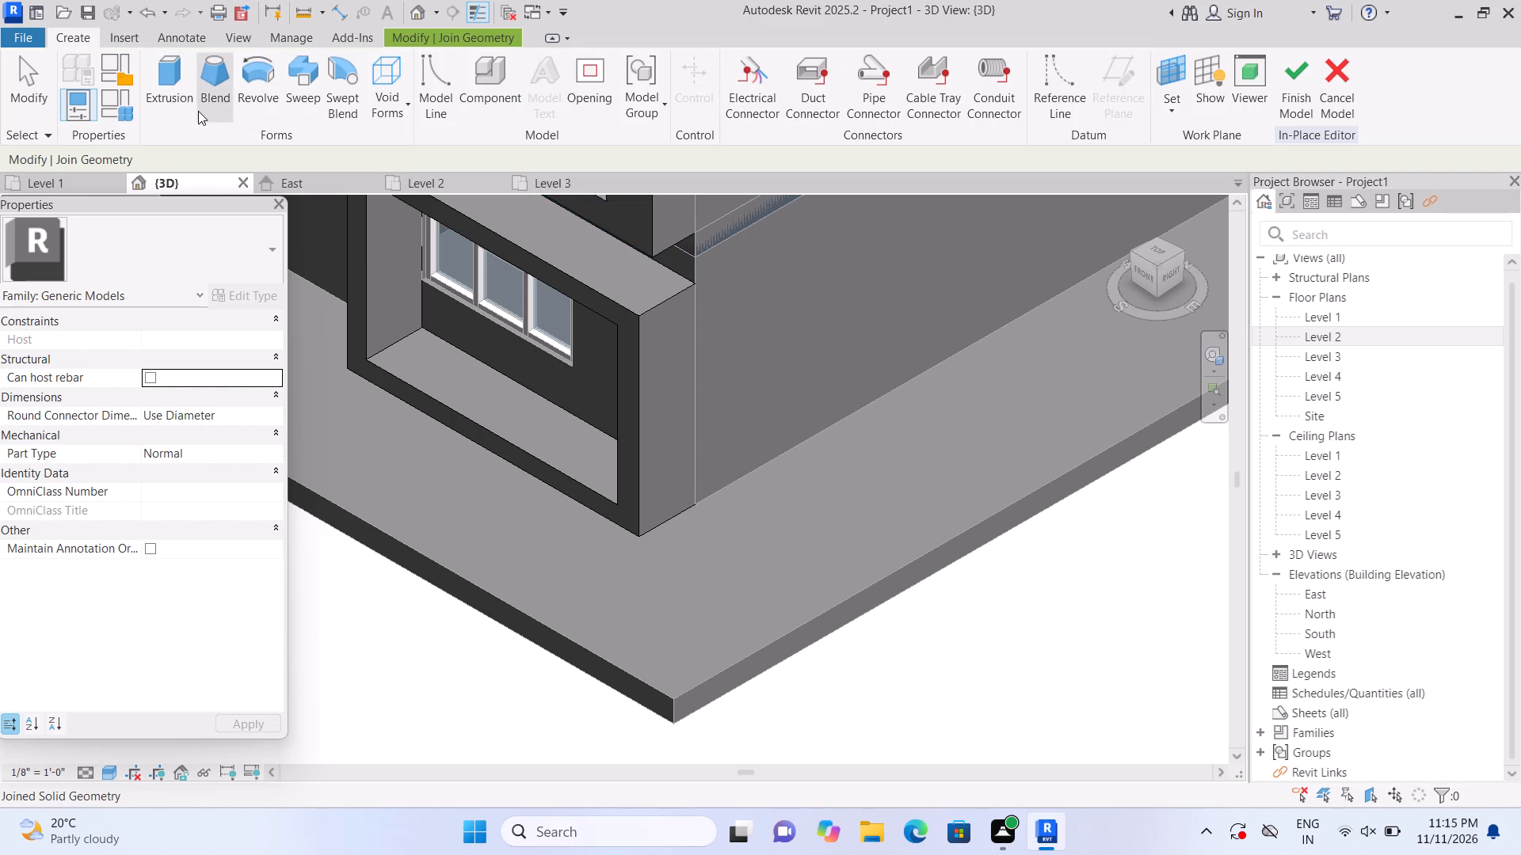
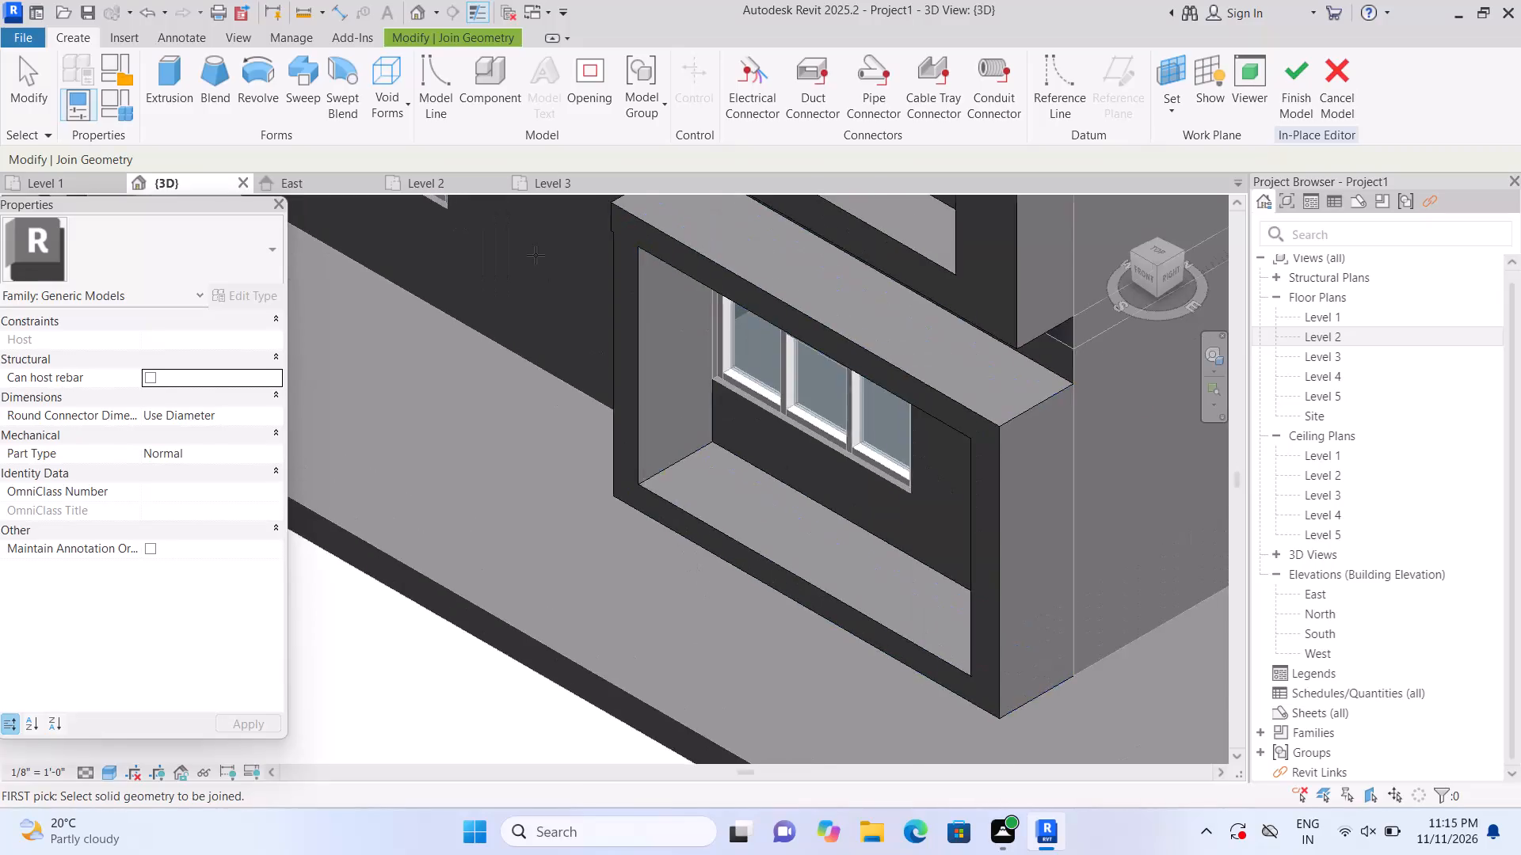
Unjoin the solid geometry of the frame around the far ground-floor window.
scroll(536, 255, "up", 1)
middle_click_drag(533, 322, 513, 548)
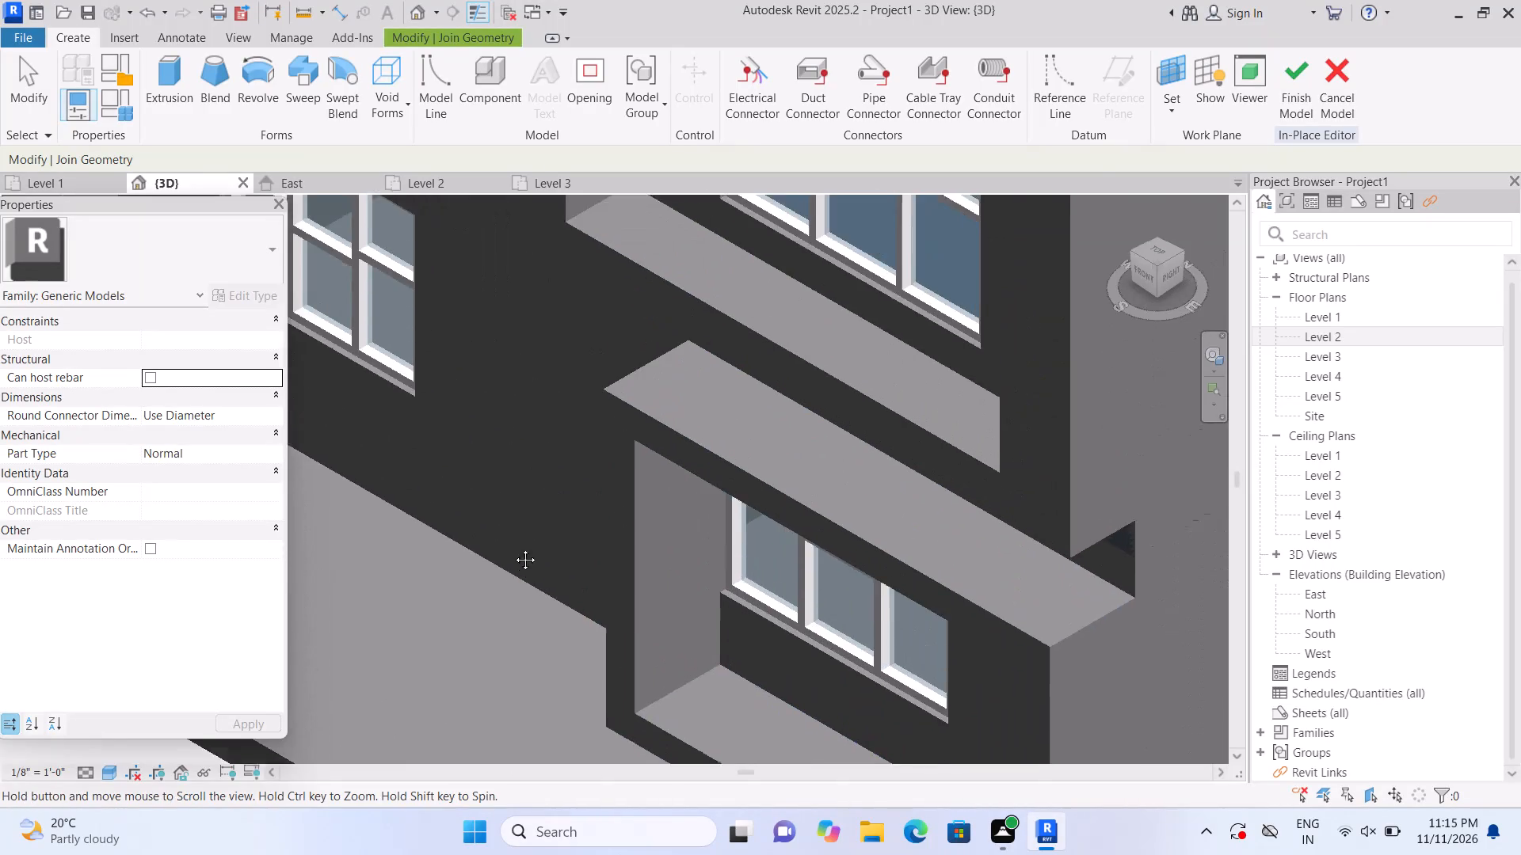
middle_click_drag(513, 548, 517, 558)
scroll(587, 444, "up", 3)
scroll(581, 447, "down", 2)
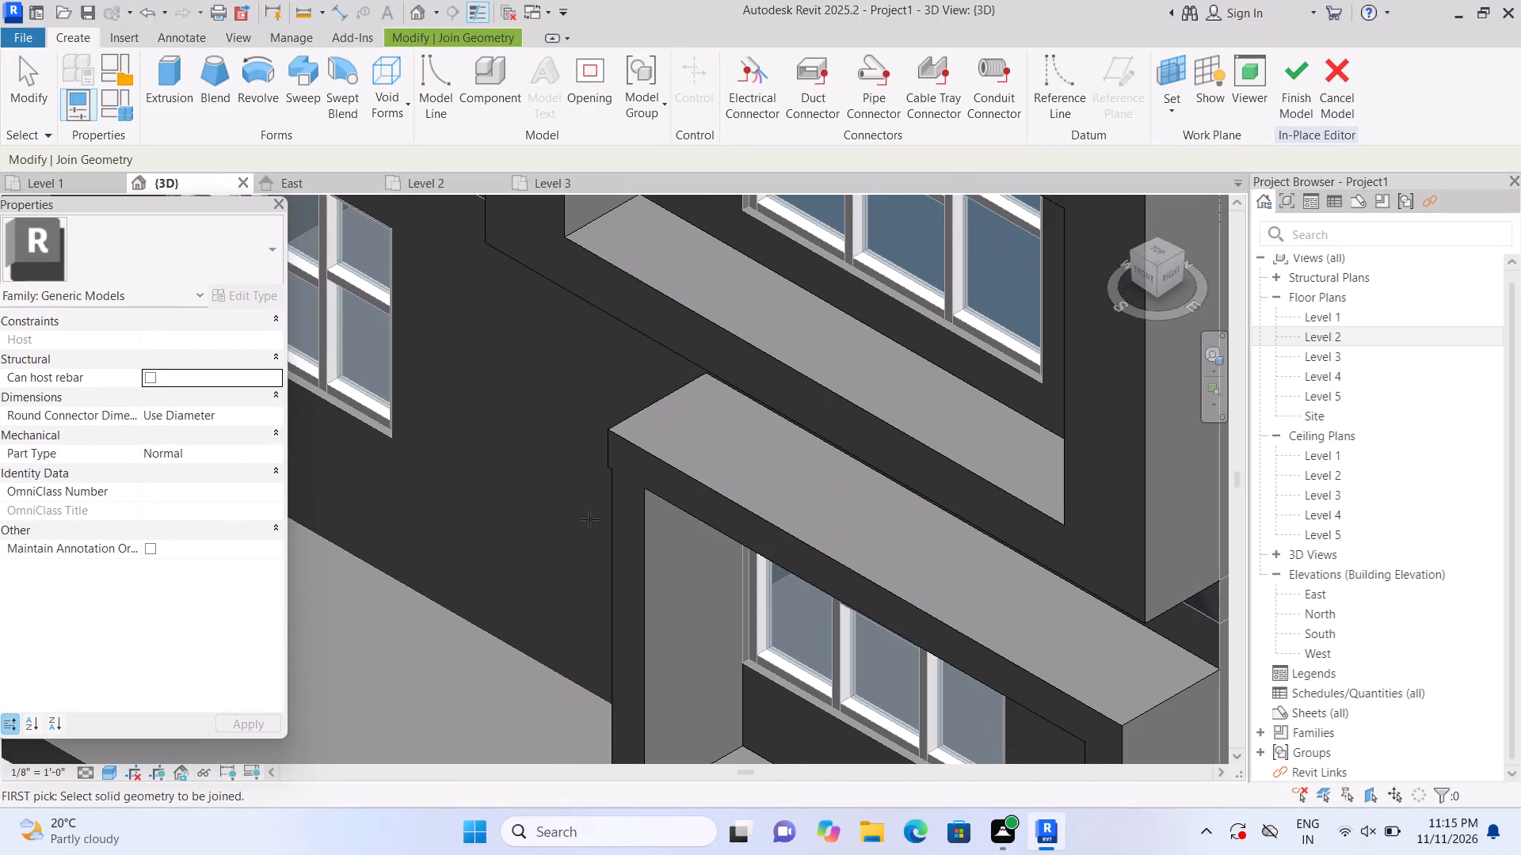
key("Escape")
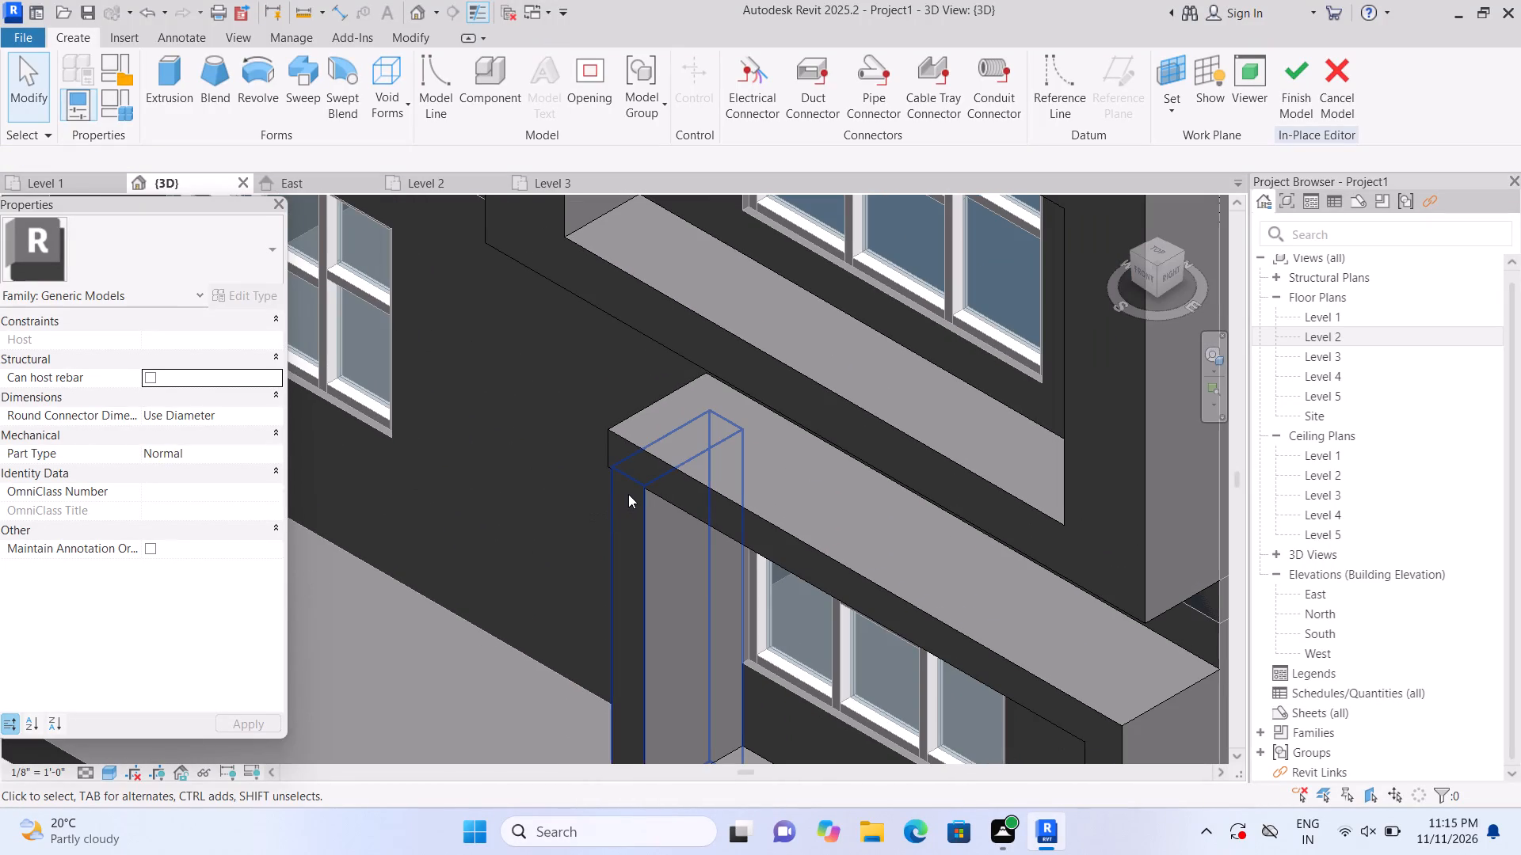
key("Escape")
scroll(627, 494, "up", 2)
left_click(683, 469)
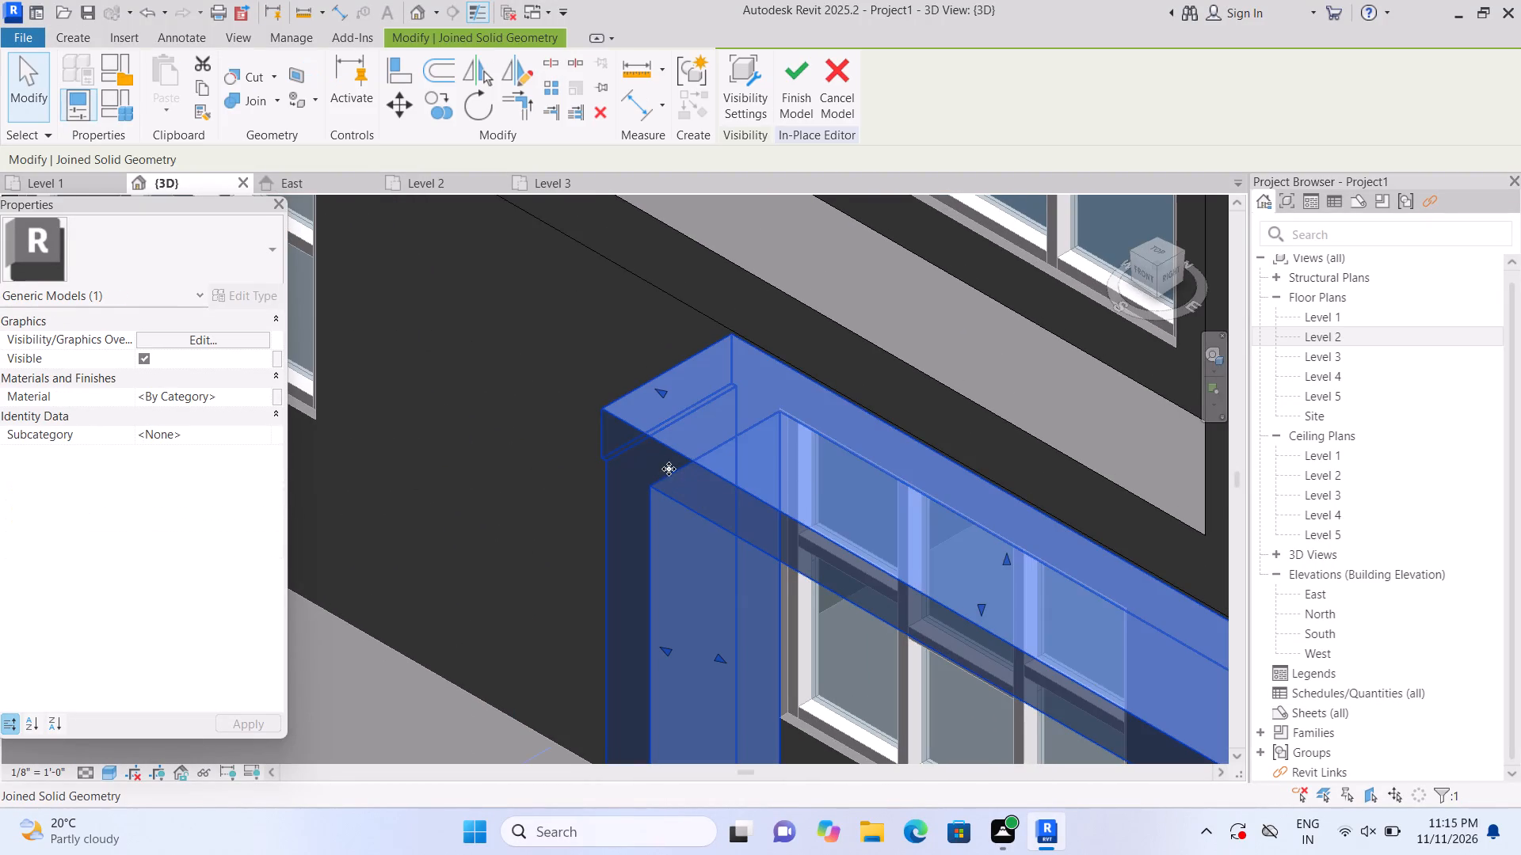
double_click(273, 102)
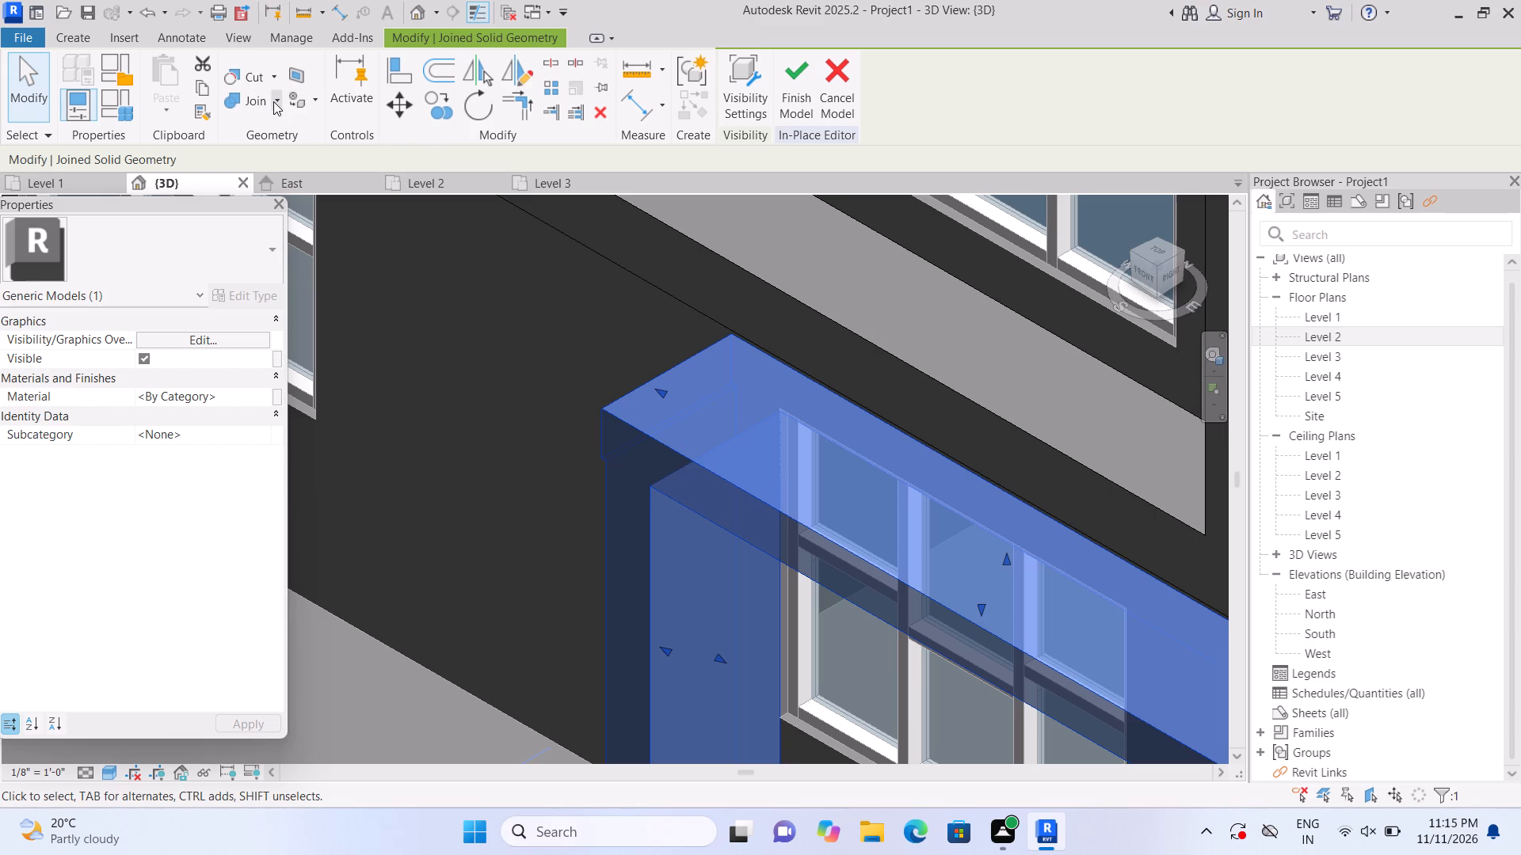
left_click(273, 101)
left_click(280, 172)
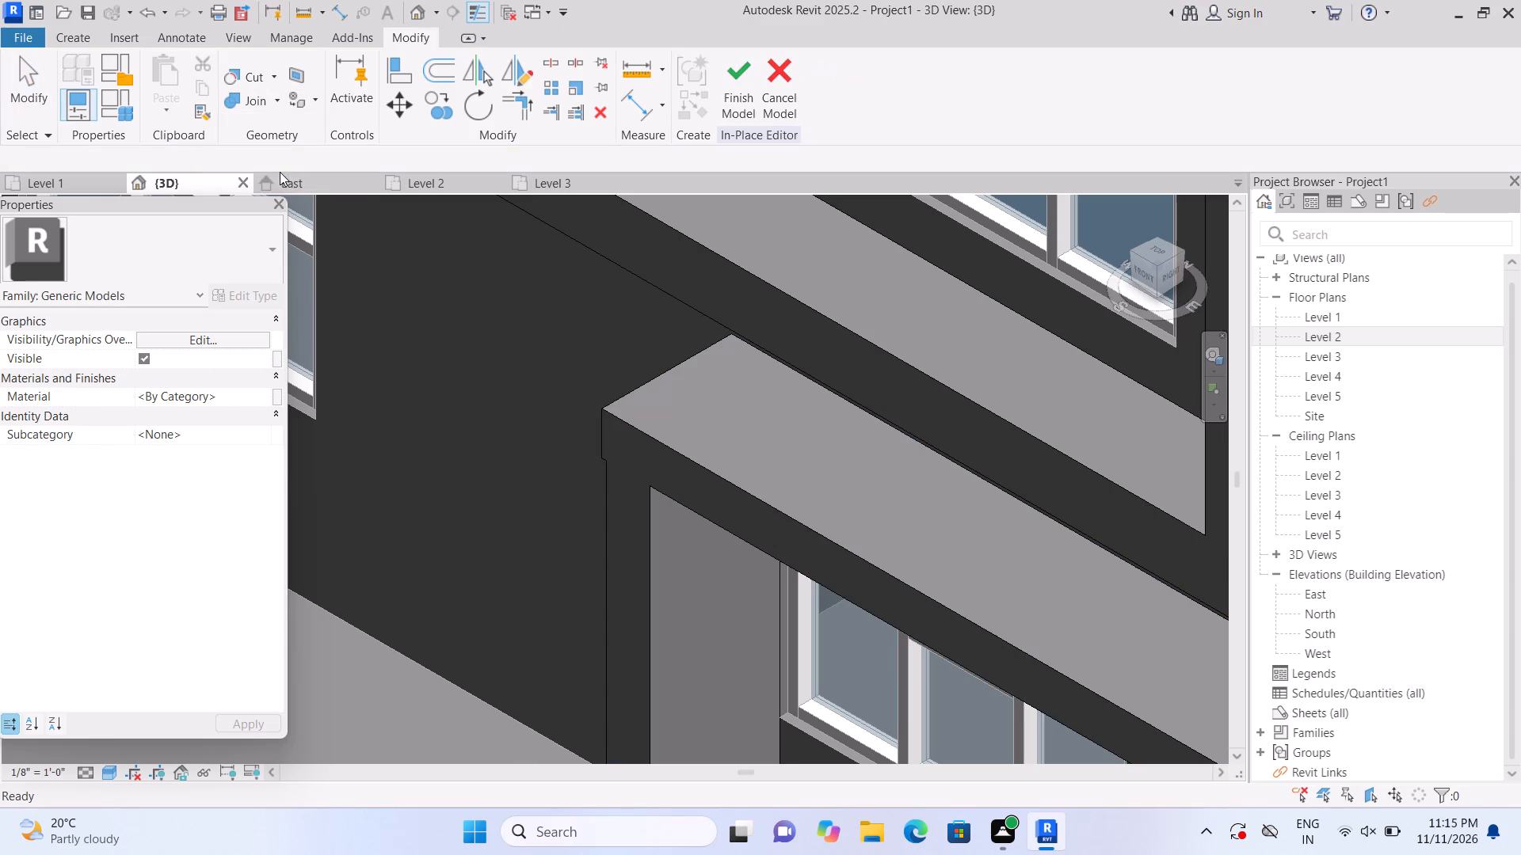
left_click(630, 500)
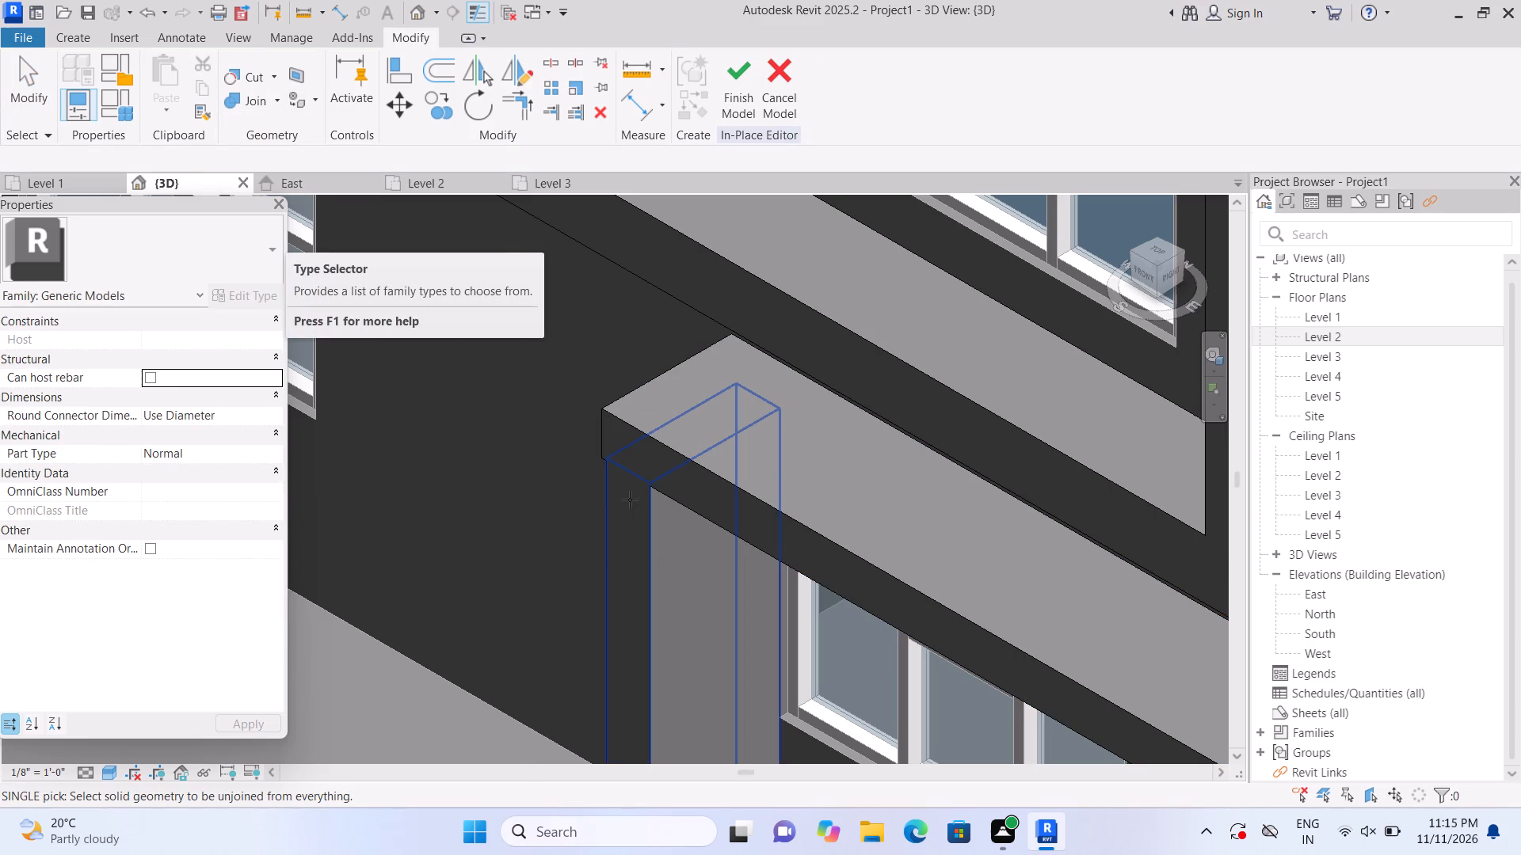
key("Escape")
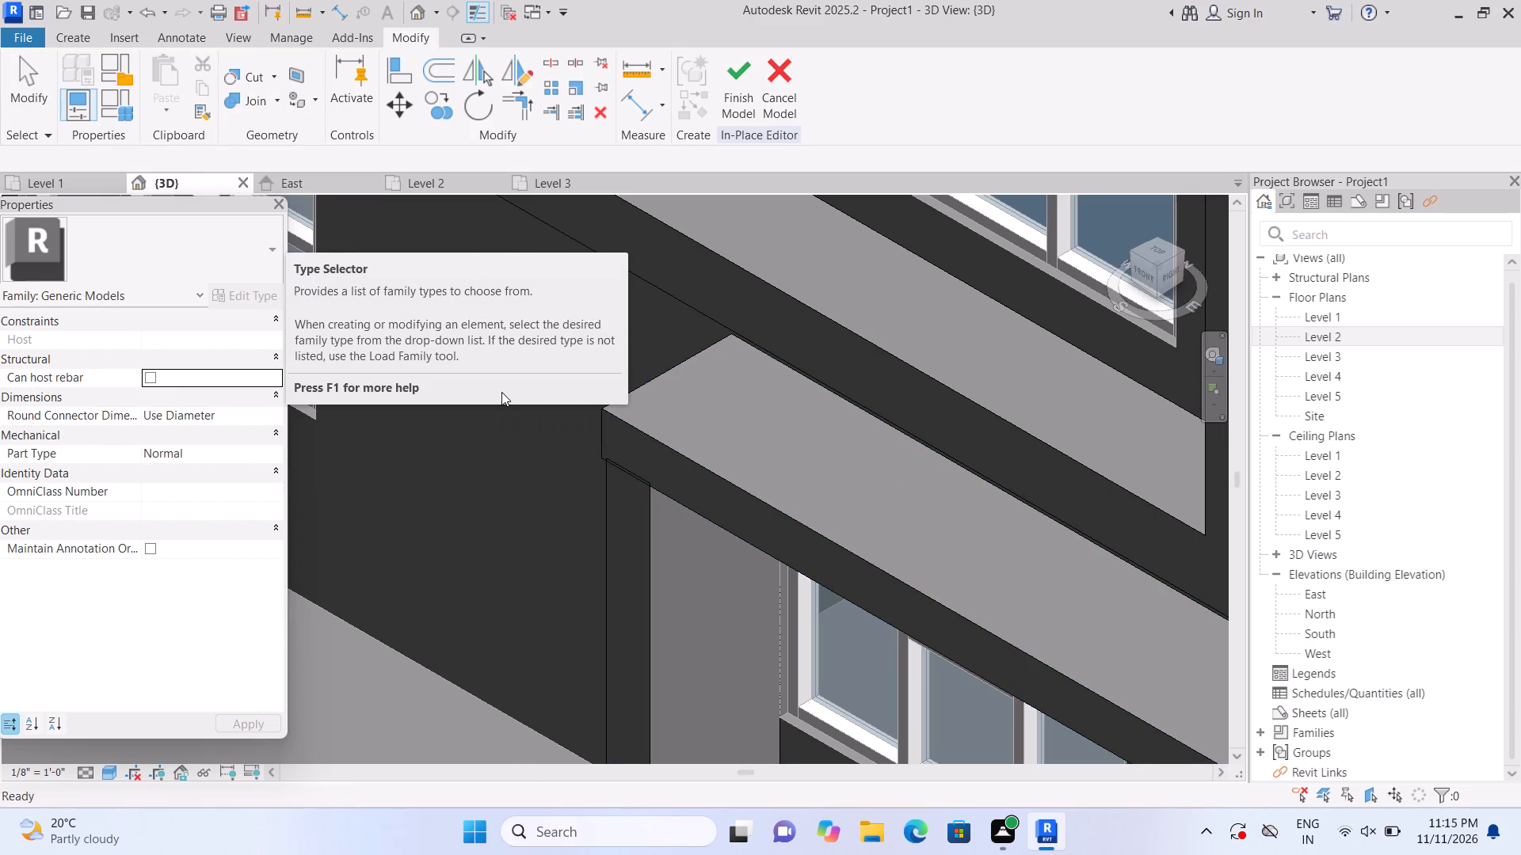
key("Escape")
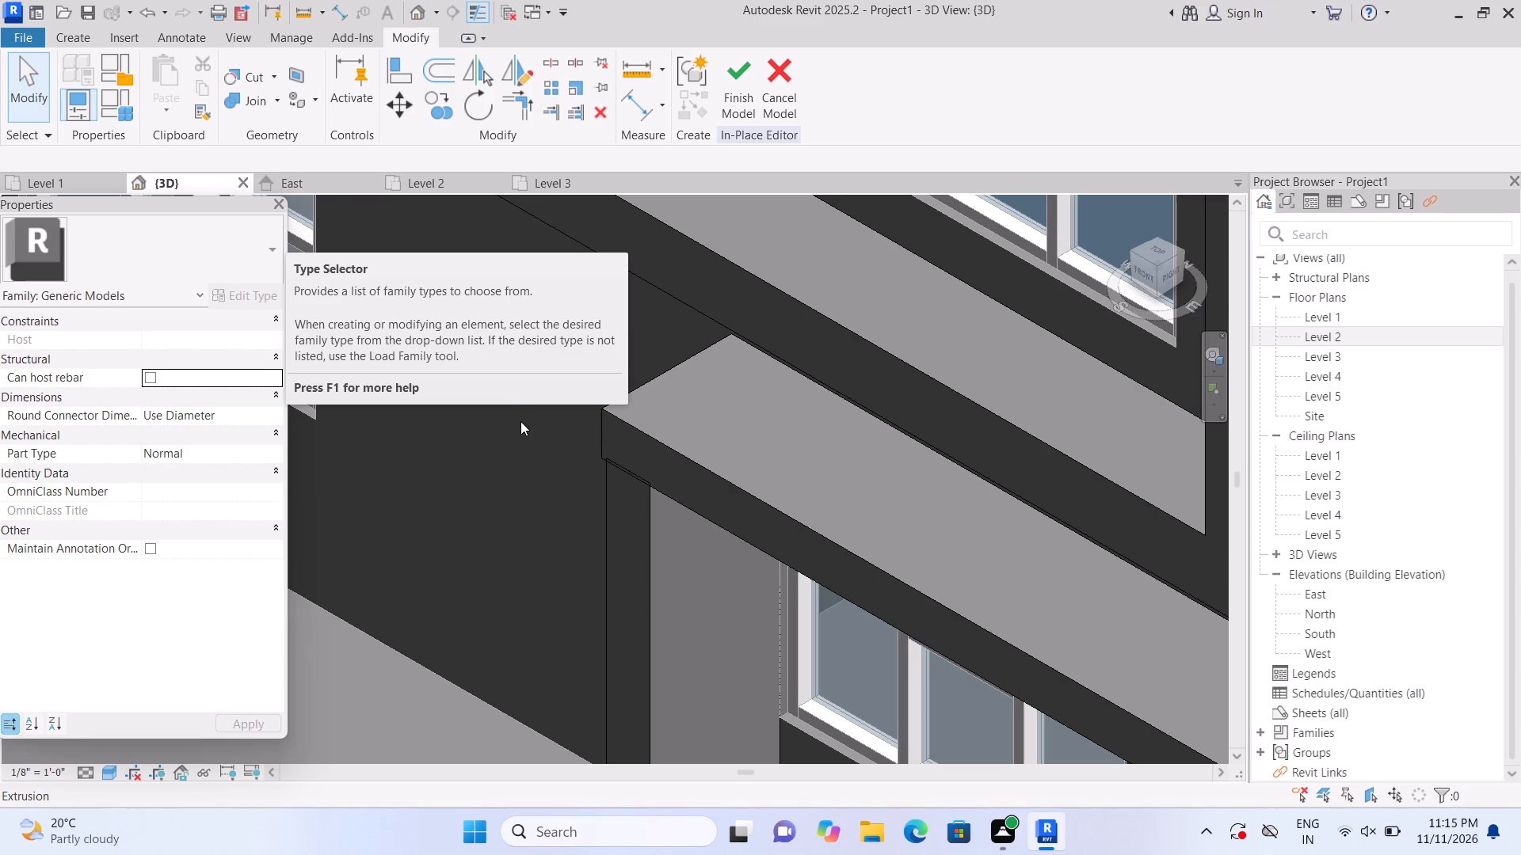
Examine where the top band meets the entrance-side vertical strip of the far ground-floor window frame.
double_click(494, 512)
scroll(573, 487, "down", 1)
scroll(574, 488, "up", 1)
middle_click_drag(577, 491, 762, 586)
scroll(766, 582, "up", 2)
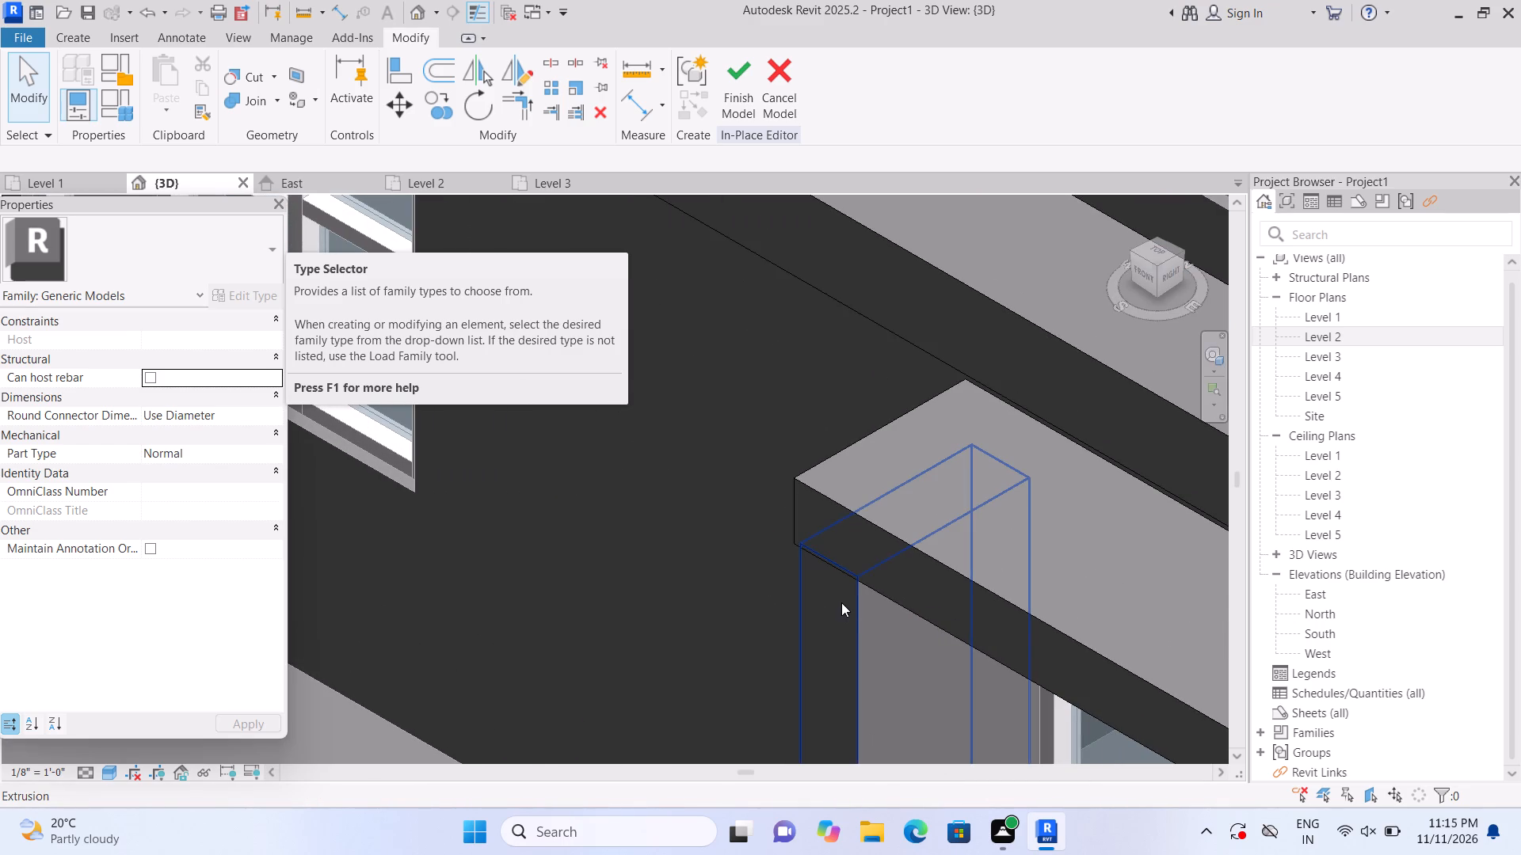
middle_click_drag(852, 530, 727, 271)
scroll(730, 273, "down", 8)
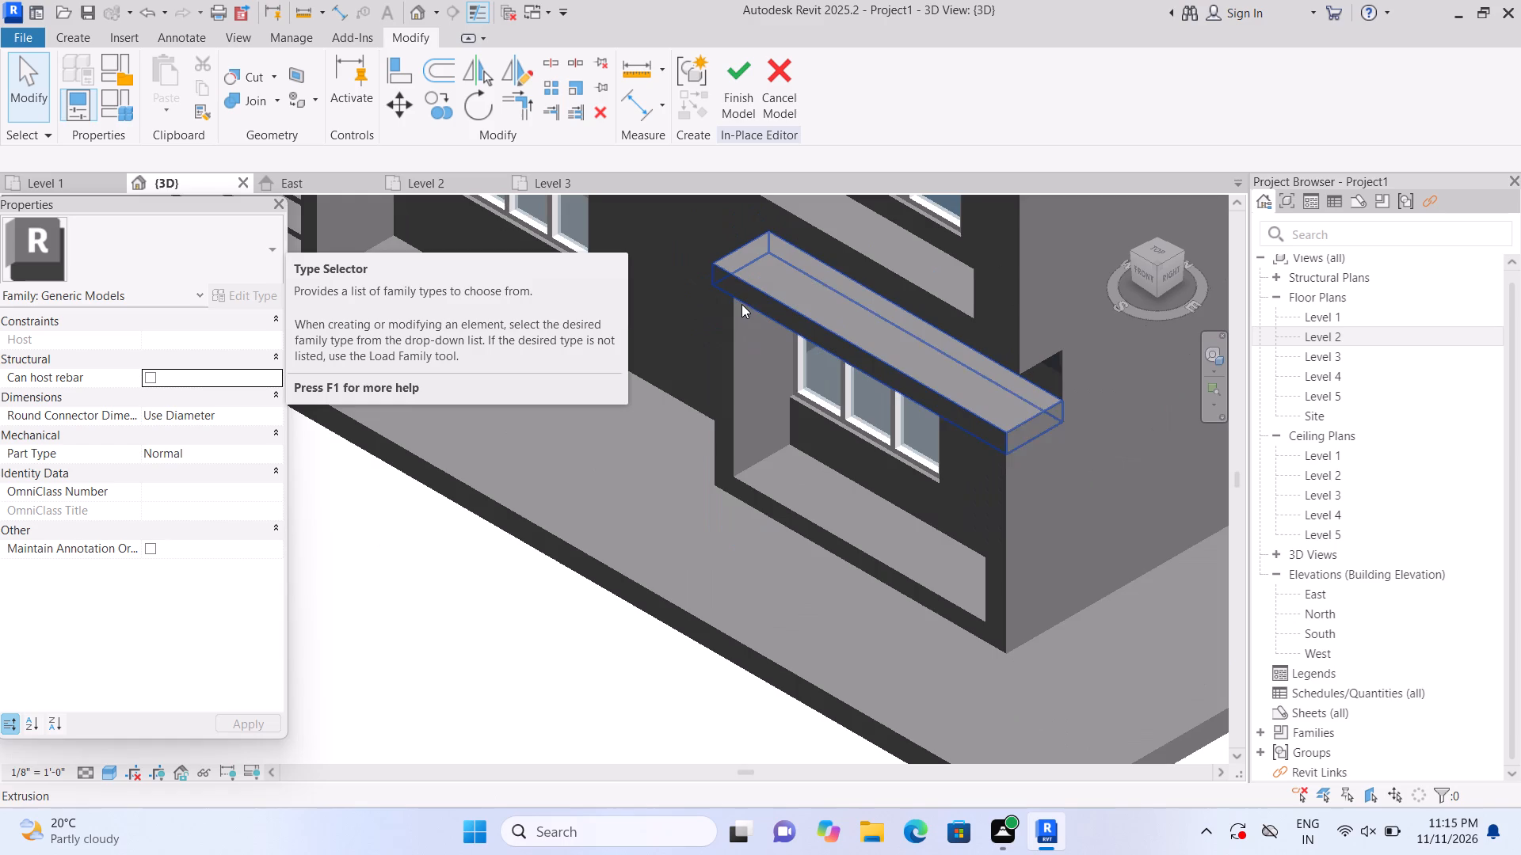
middle_click_drag(712, 479, 796, 587)
scroll(800, 454, "up", 6)
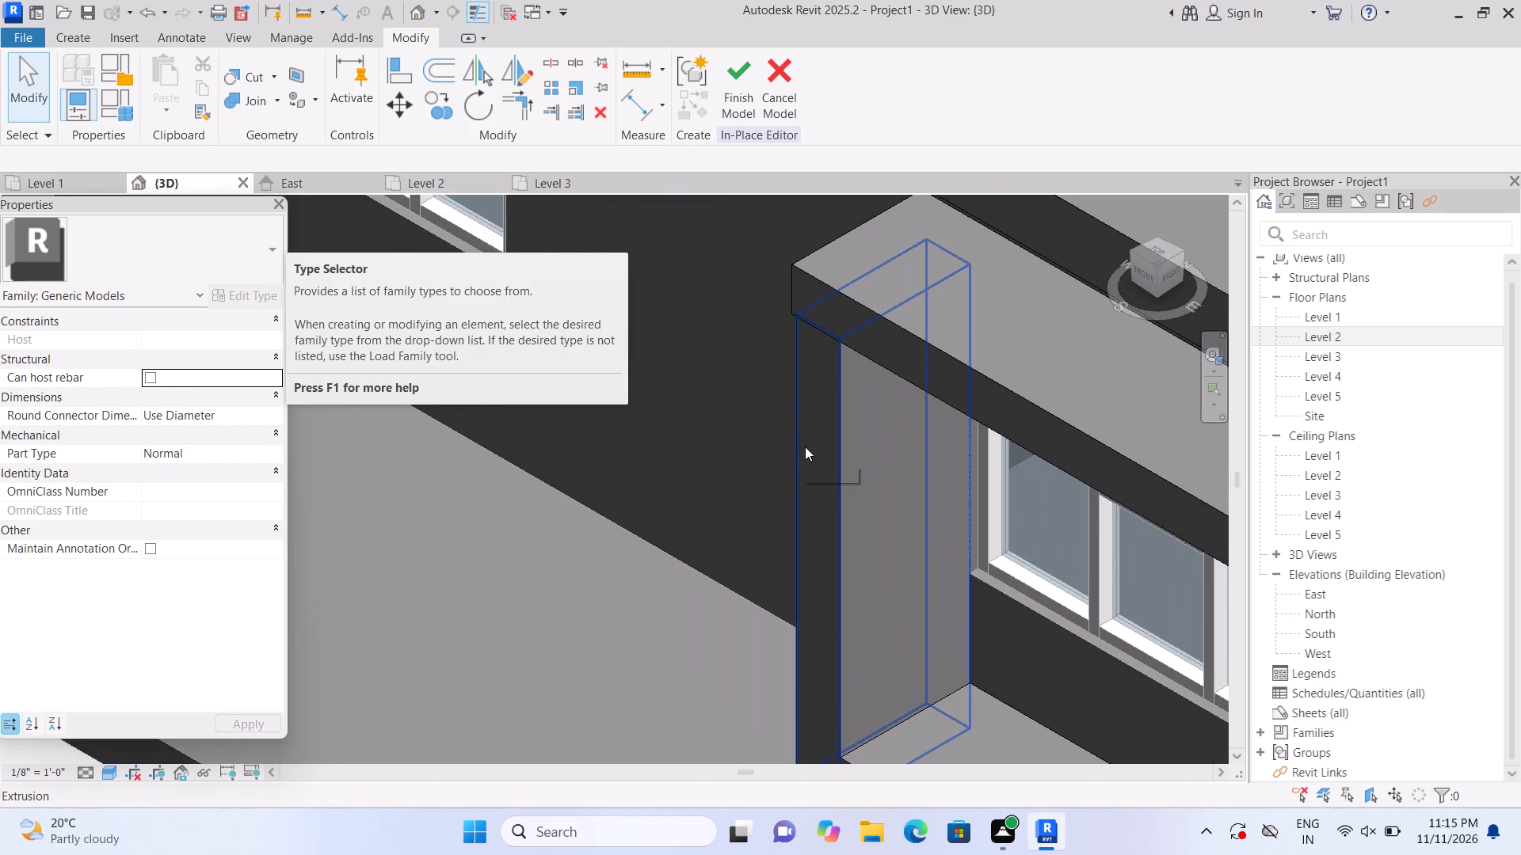
scroll(816, 443, "down", 6)
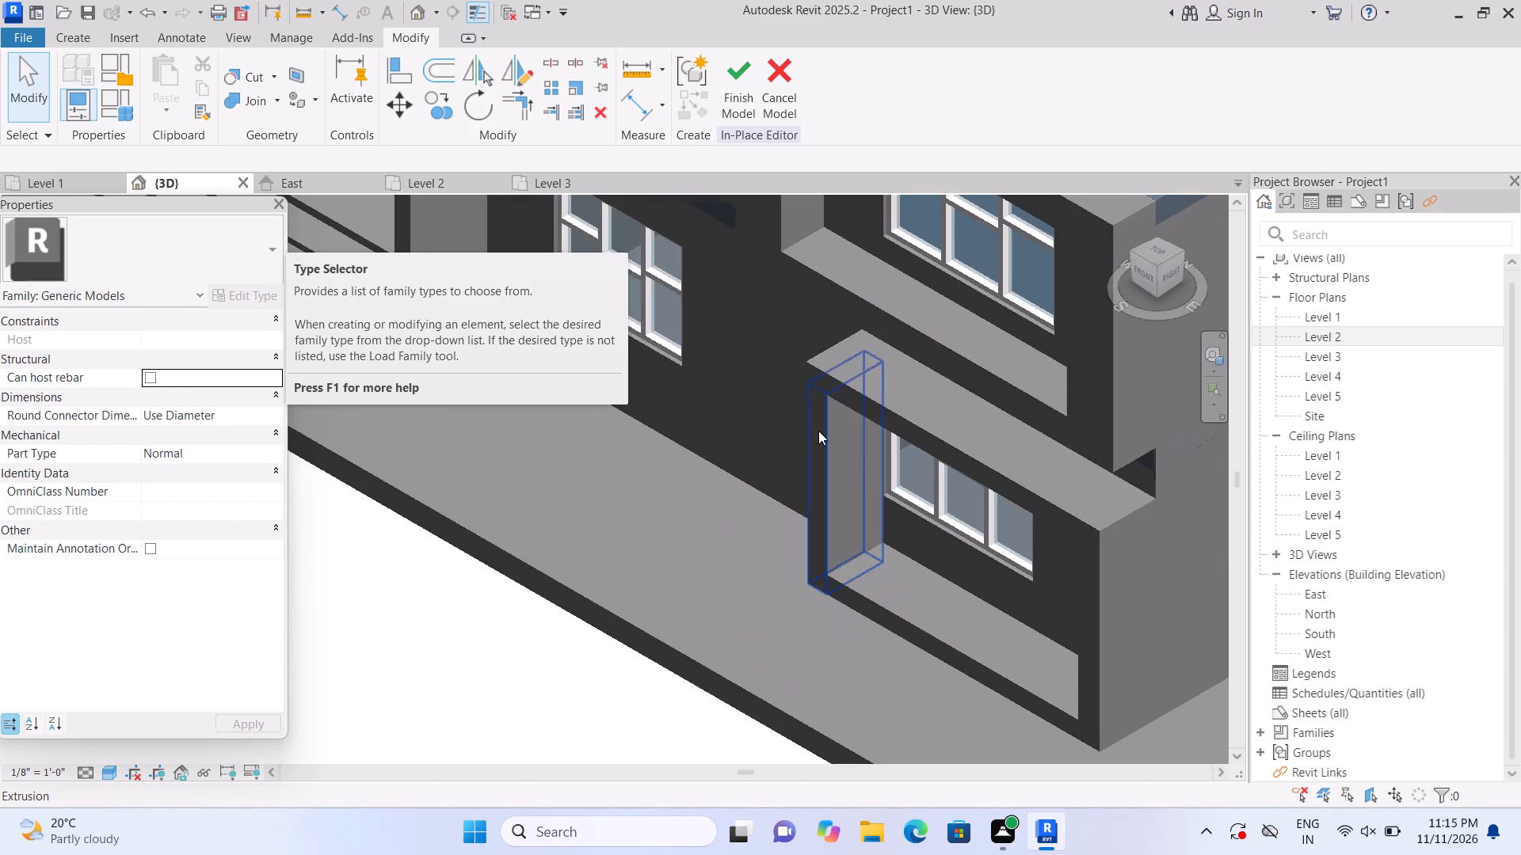
scroll(547, 560, "down", 1)
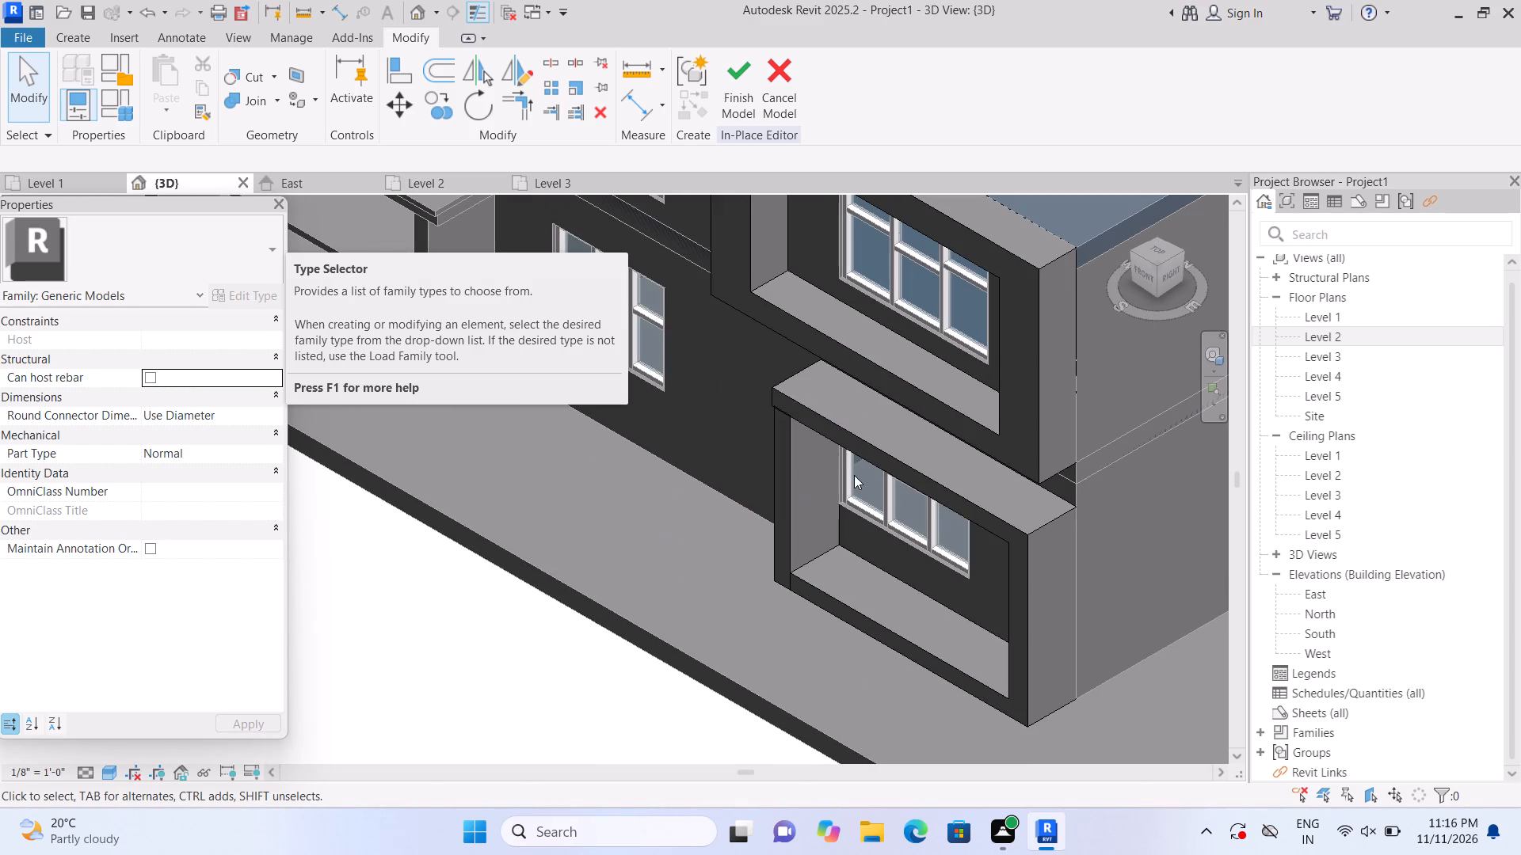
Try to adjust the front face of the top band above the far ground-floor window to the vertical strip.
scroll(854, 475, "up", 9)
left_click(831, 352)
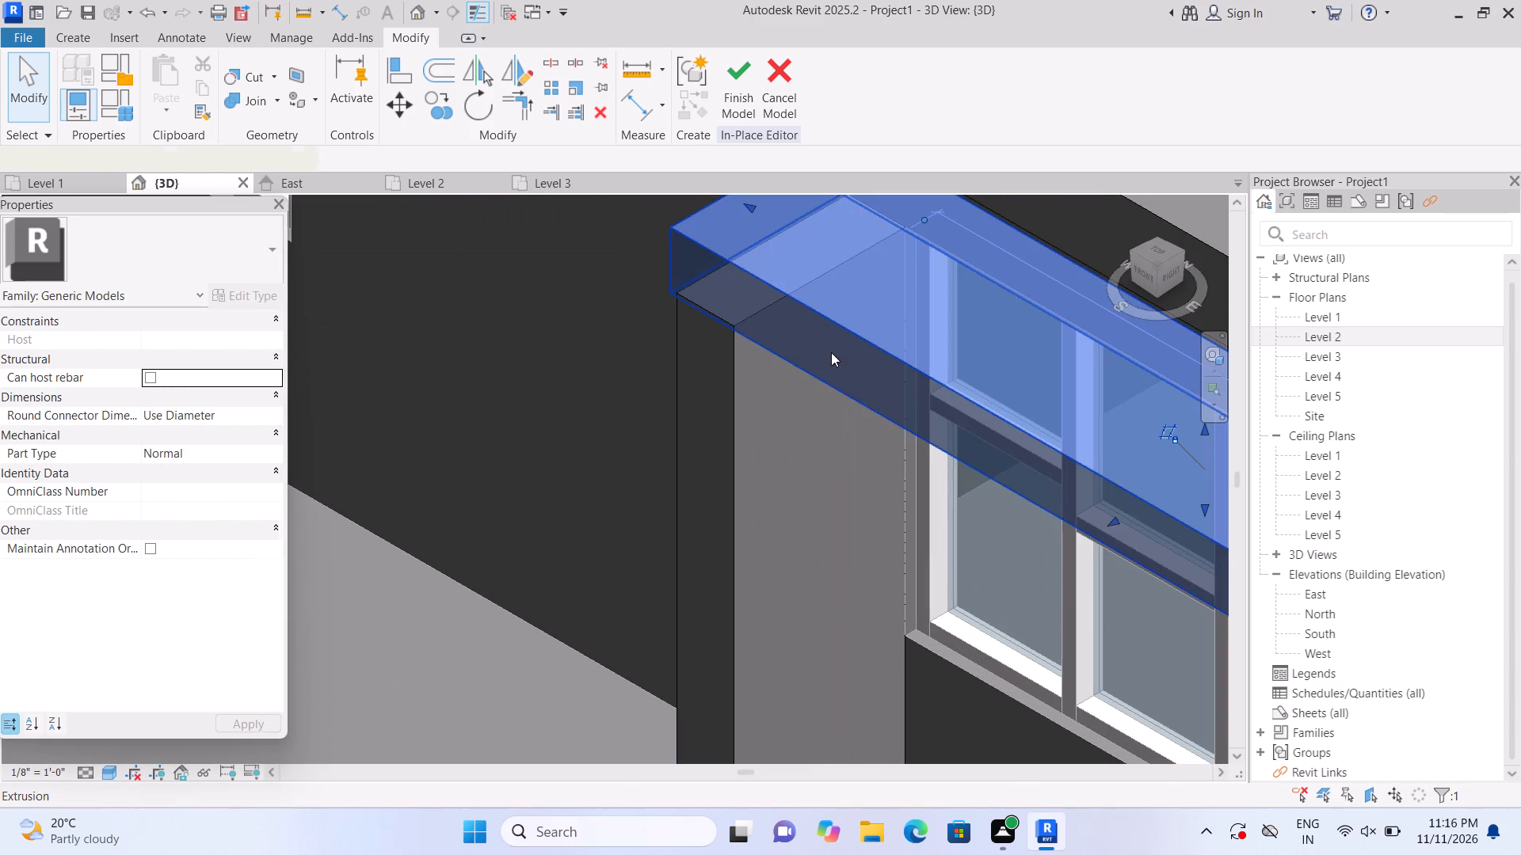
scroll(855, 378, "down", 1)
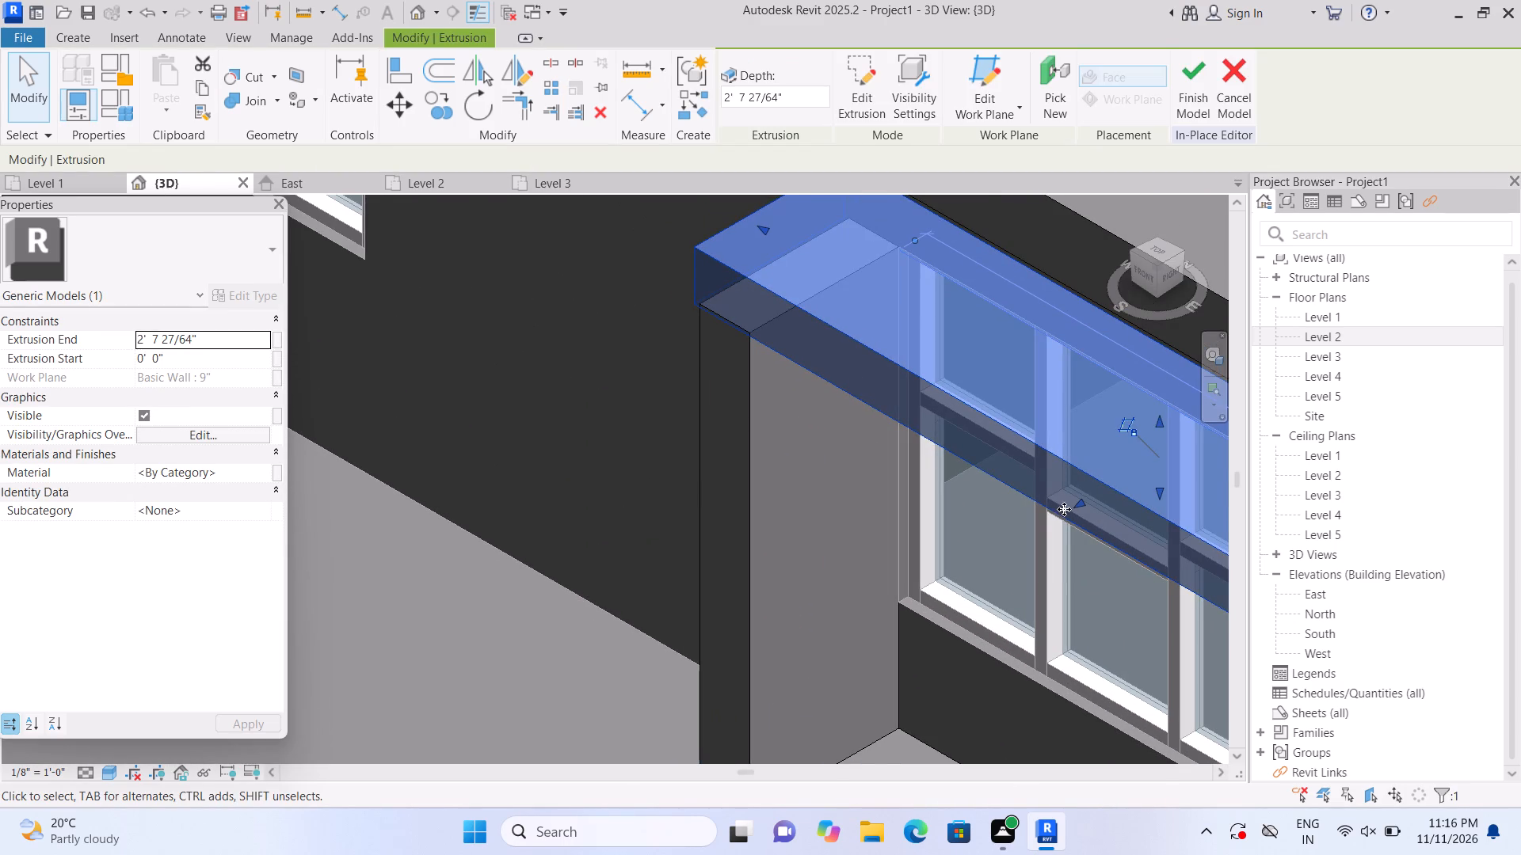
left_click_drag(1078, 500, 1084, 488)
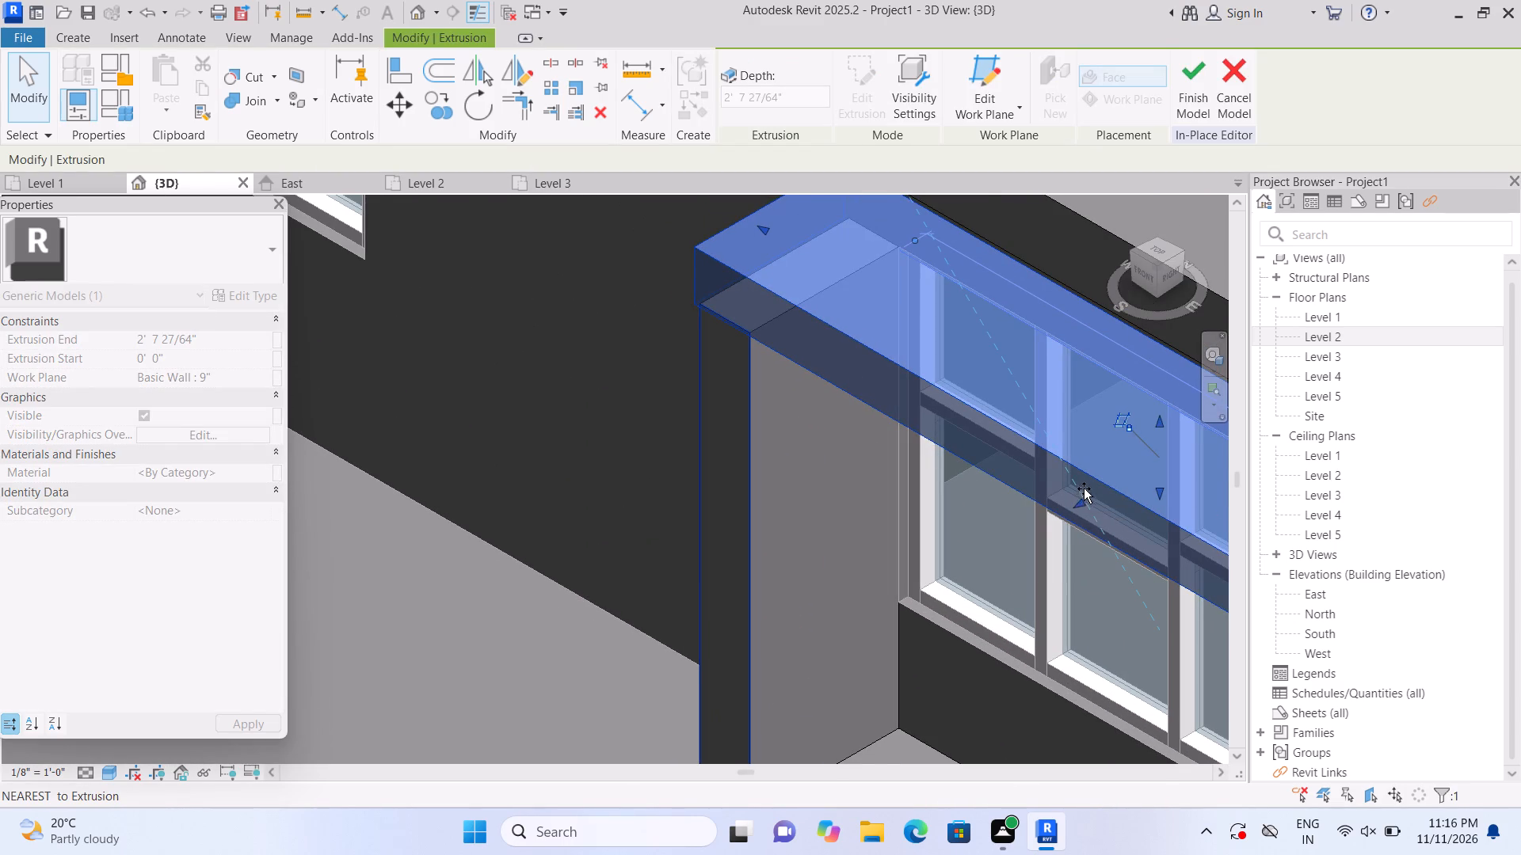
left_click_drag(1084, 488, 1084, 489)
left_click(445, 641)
Pull in the top band's entrance-side end flush with the outer face of the vertical strip below it.
scroll(699, 533, "up", 1)
middle_click_drag(696, 534, 660, 682)
scroll(684, 495, "up", 5)
left_click(728, 348)
middle_click_drag(735, 355, 686, 630)
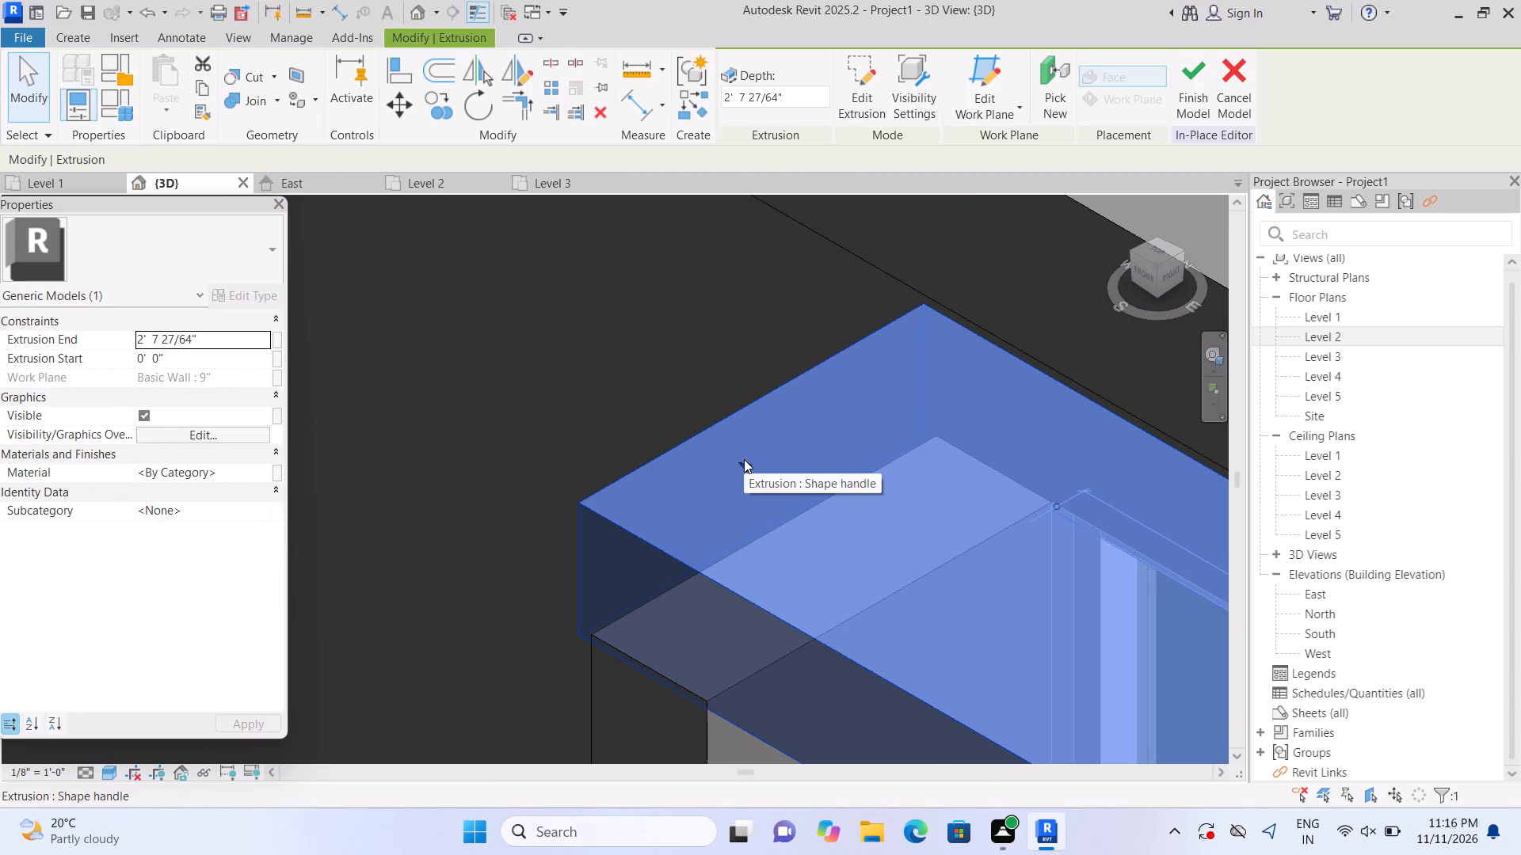
left_click_drag(744, 459, 761, 469)
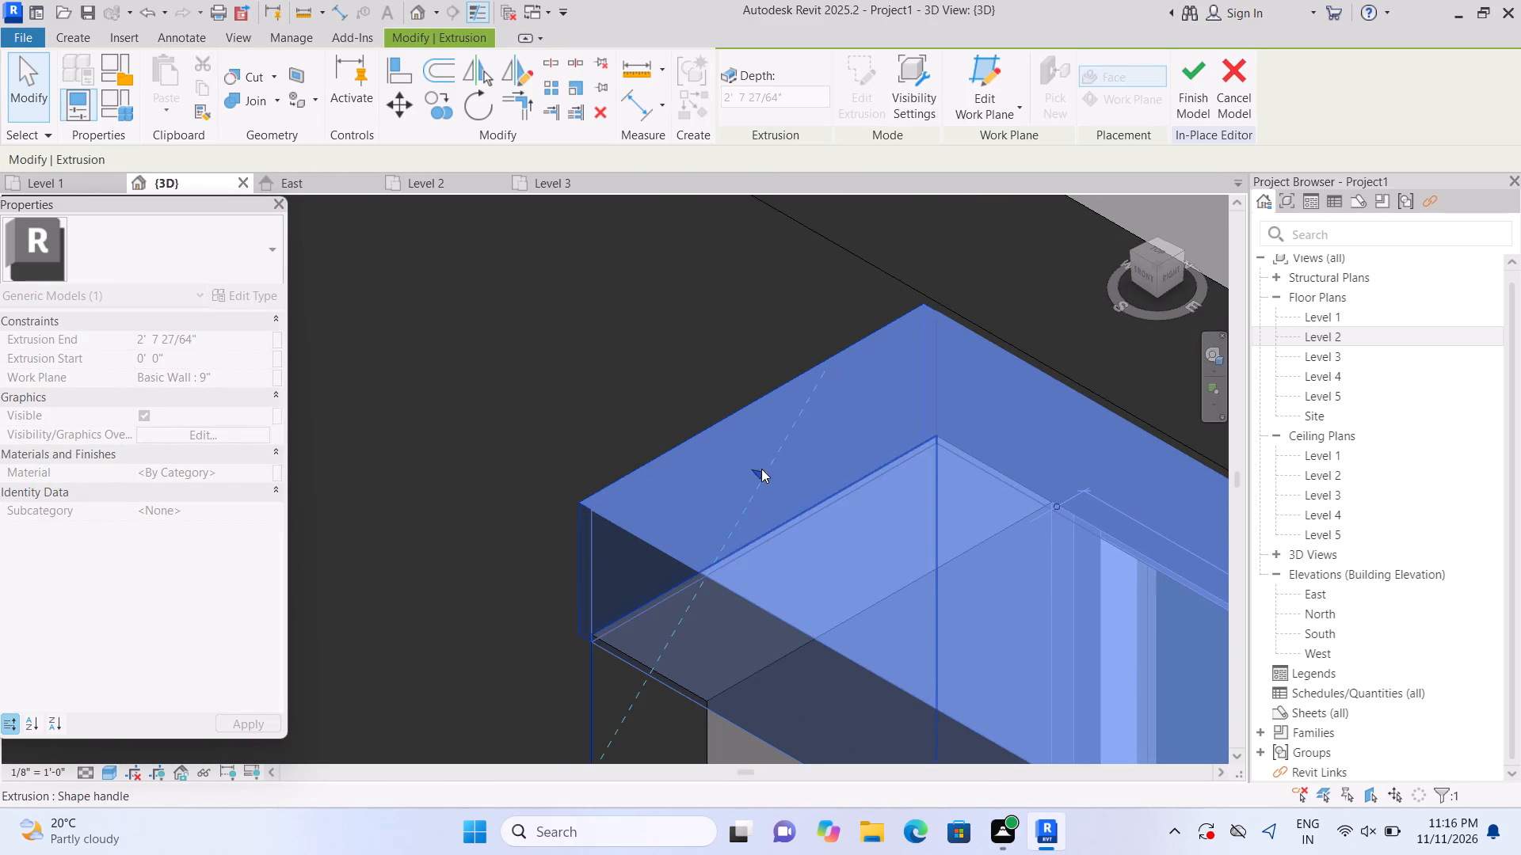
left_click(608, 436)
scroll(619, 414, "down", 6)
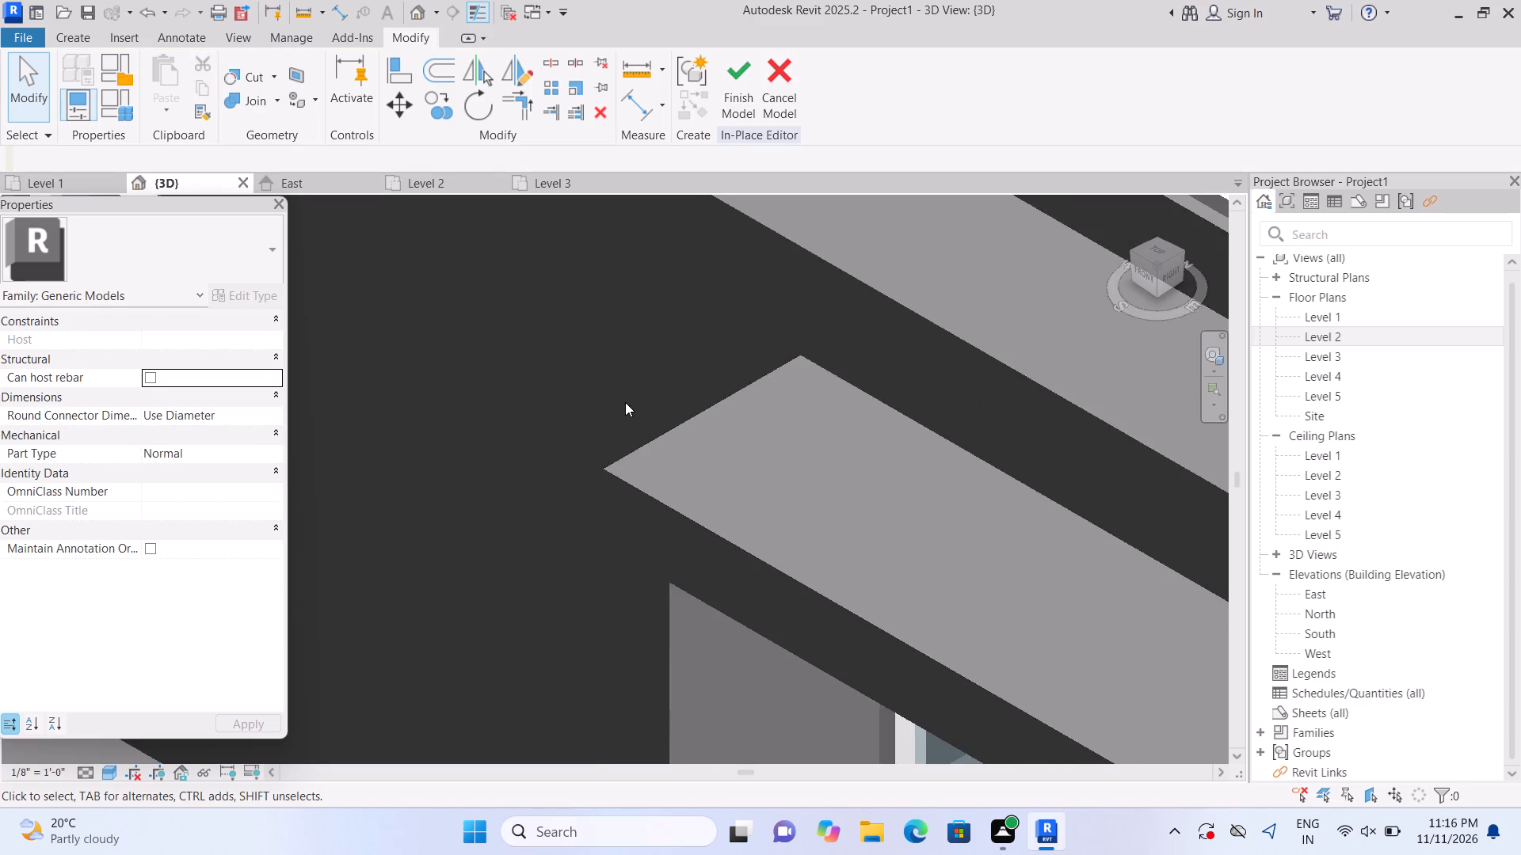
scroll(625, 402, "down", 9)
scroll(654, 522, "up", 4)
scroll(658, 505, "down", 1)
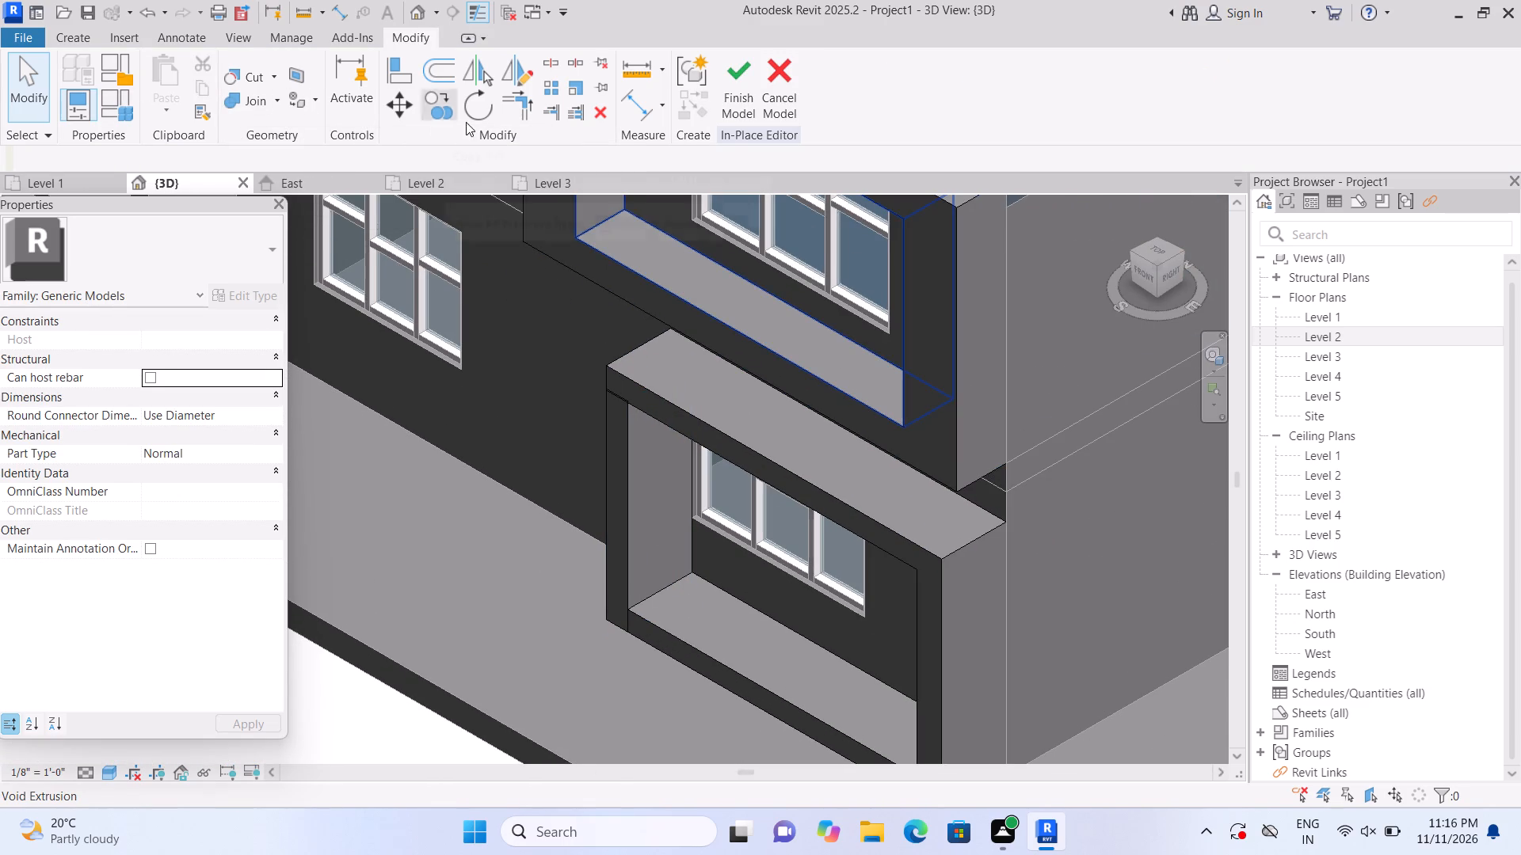
Rejoin the top band with the entrance-side vertical strip, making the far ground-floor window frame one solid.
left_click(281, 94)
left_click(287, 138)
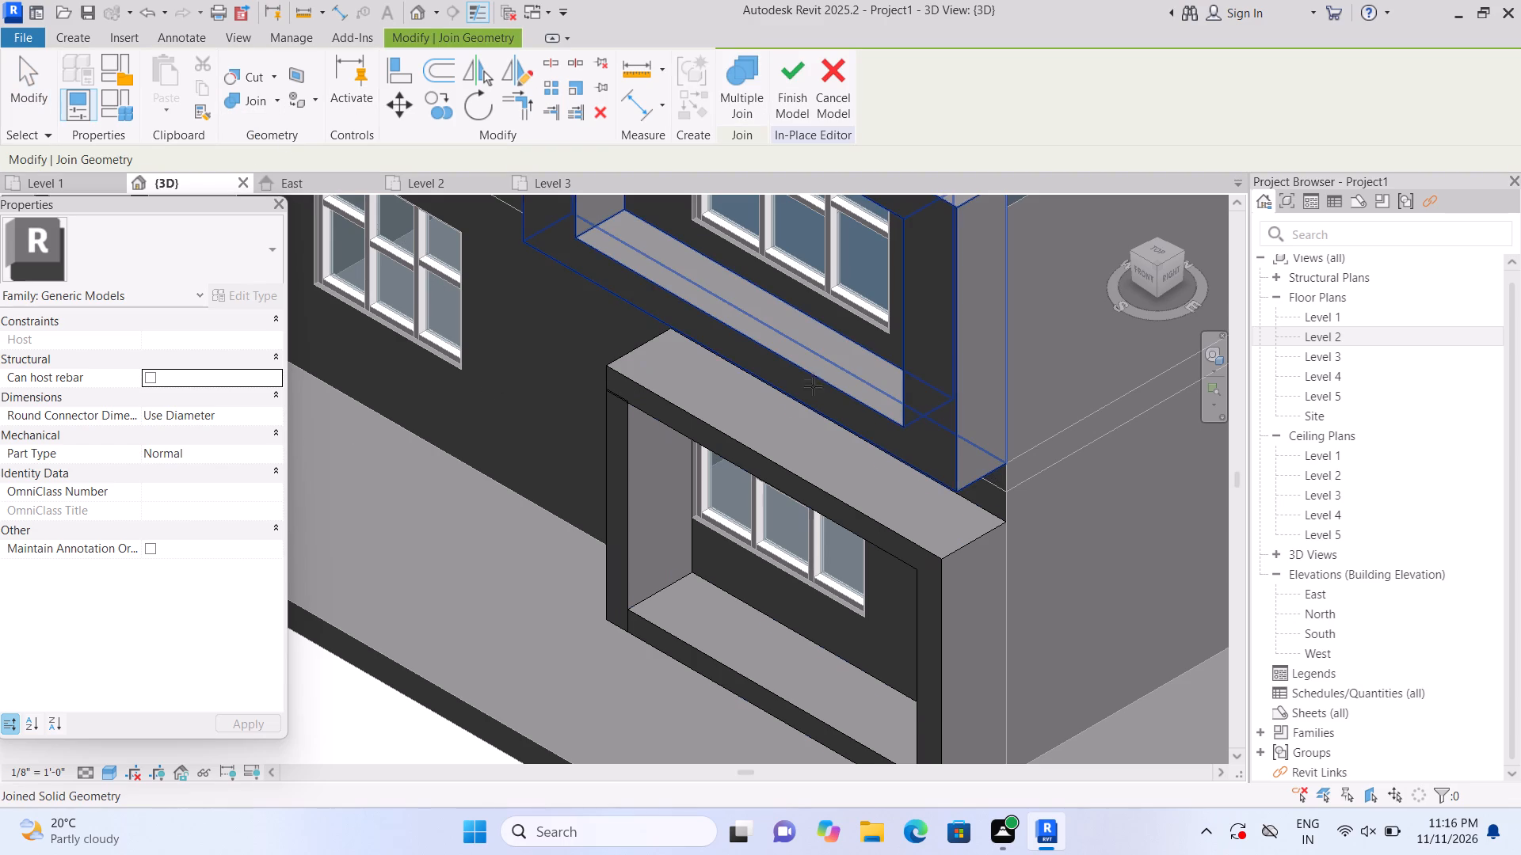
left_click(810, 469)
left_click(671, 496)
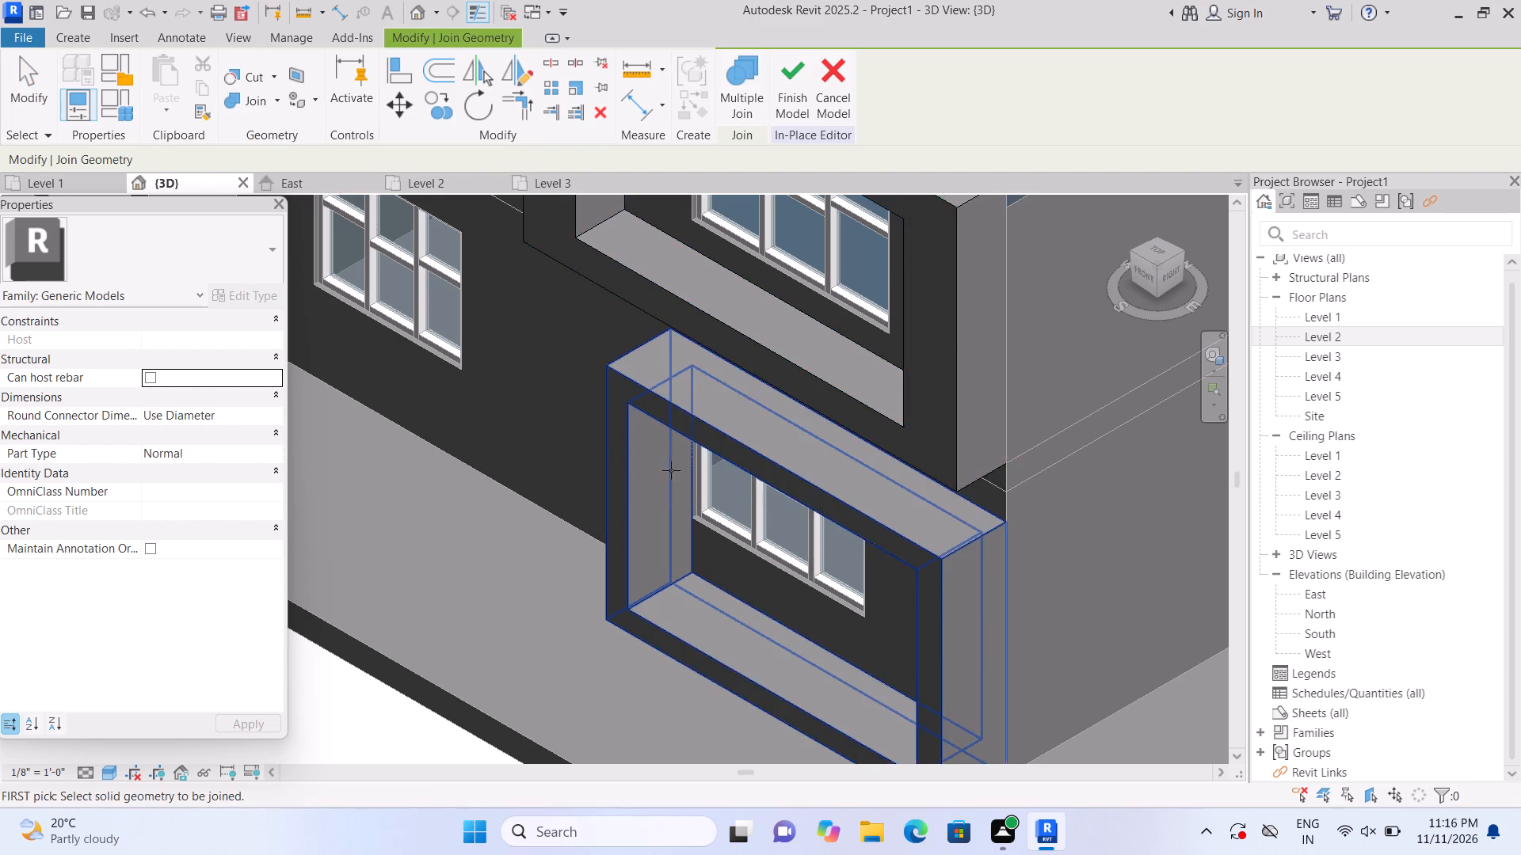
scroll(703, 414, "down", 3)
left_click(427, 658)
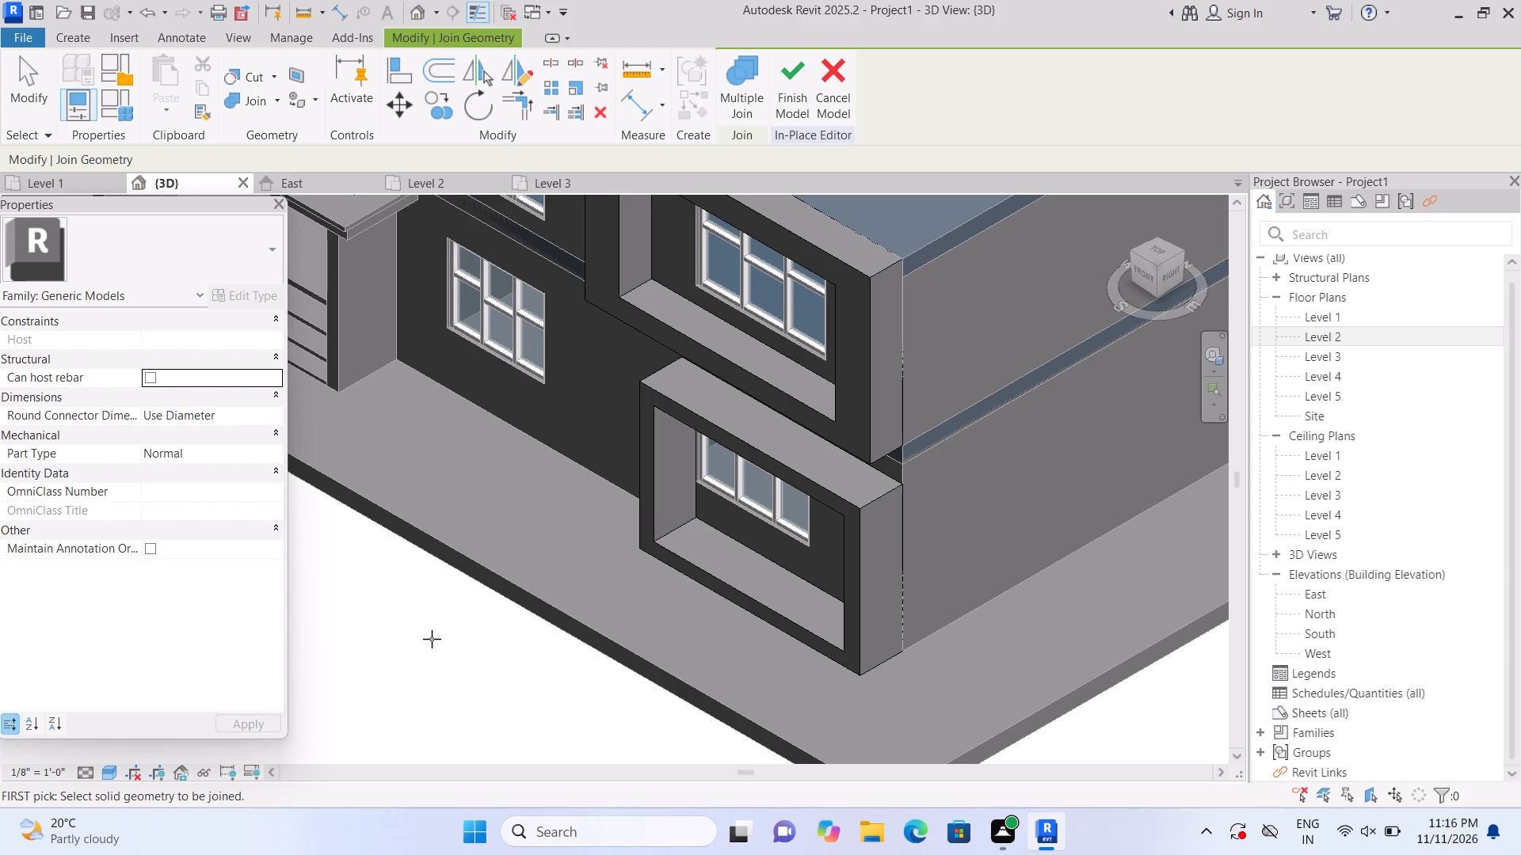
Review the front facade and both far window frames in 3D, and check the Level 3 and Level 1 floor plans.
scroll(458, 604, "down", 1)
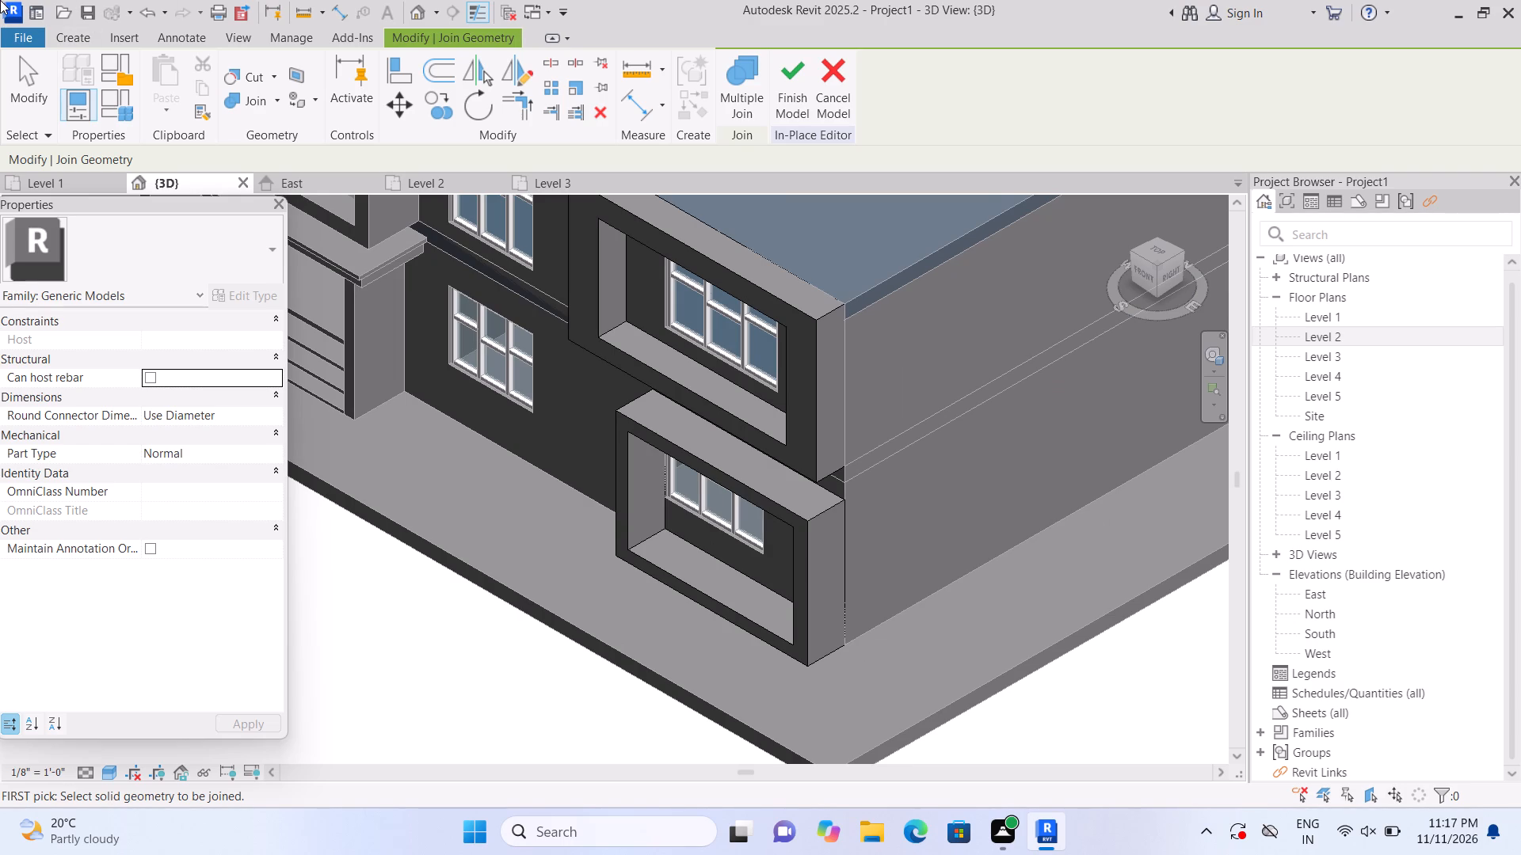
scroll(0, 2, "down", 3)
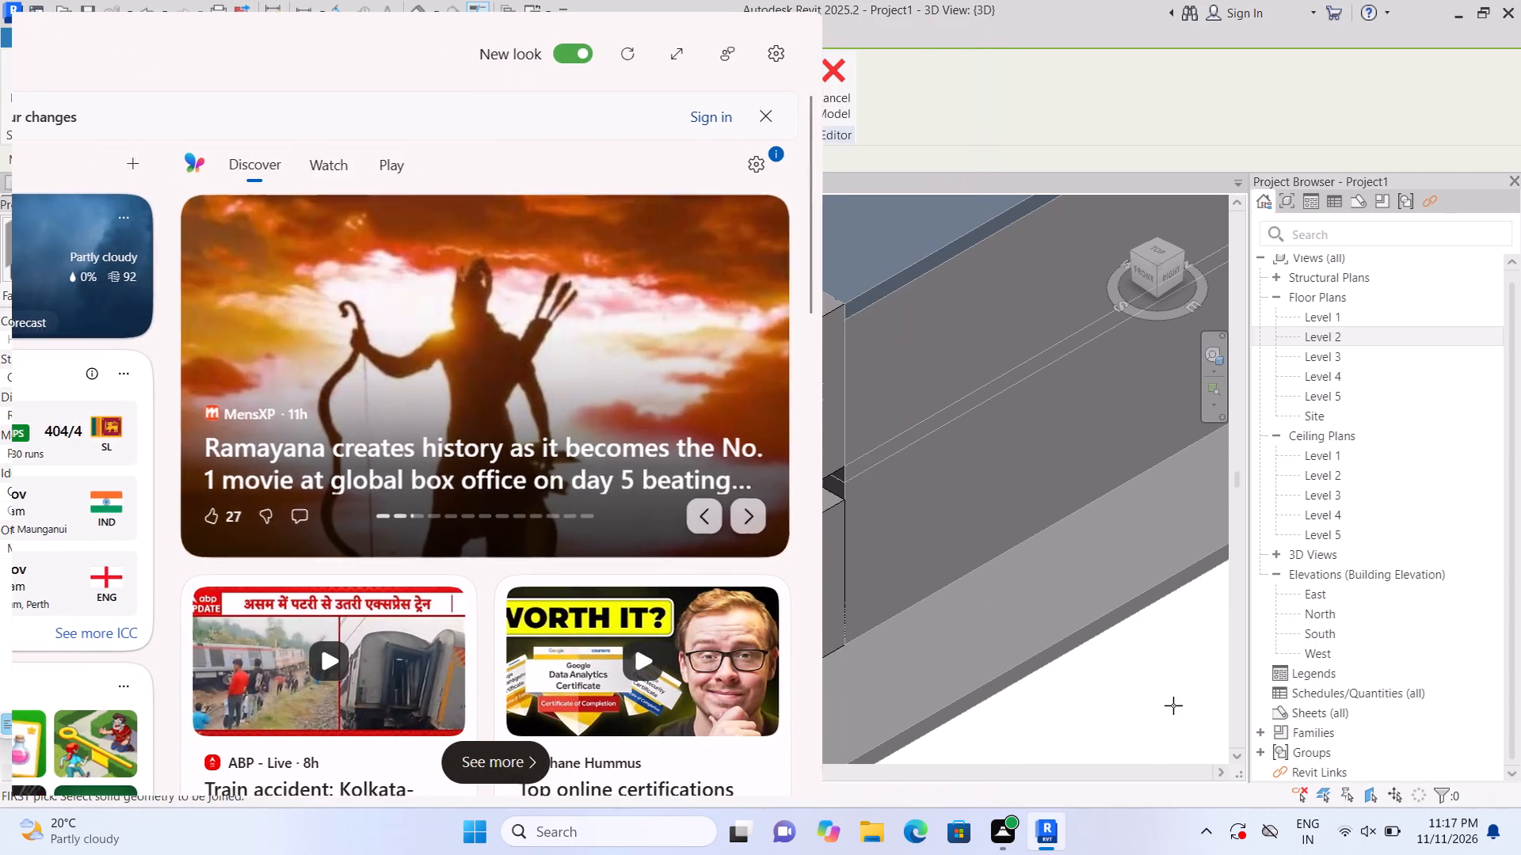
scroll(1052, 635, "down", 6)
scroll(1012, 641, "up", 2)
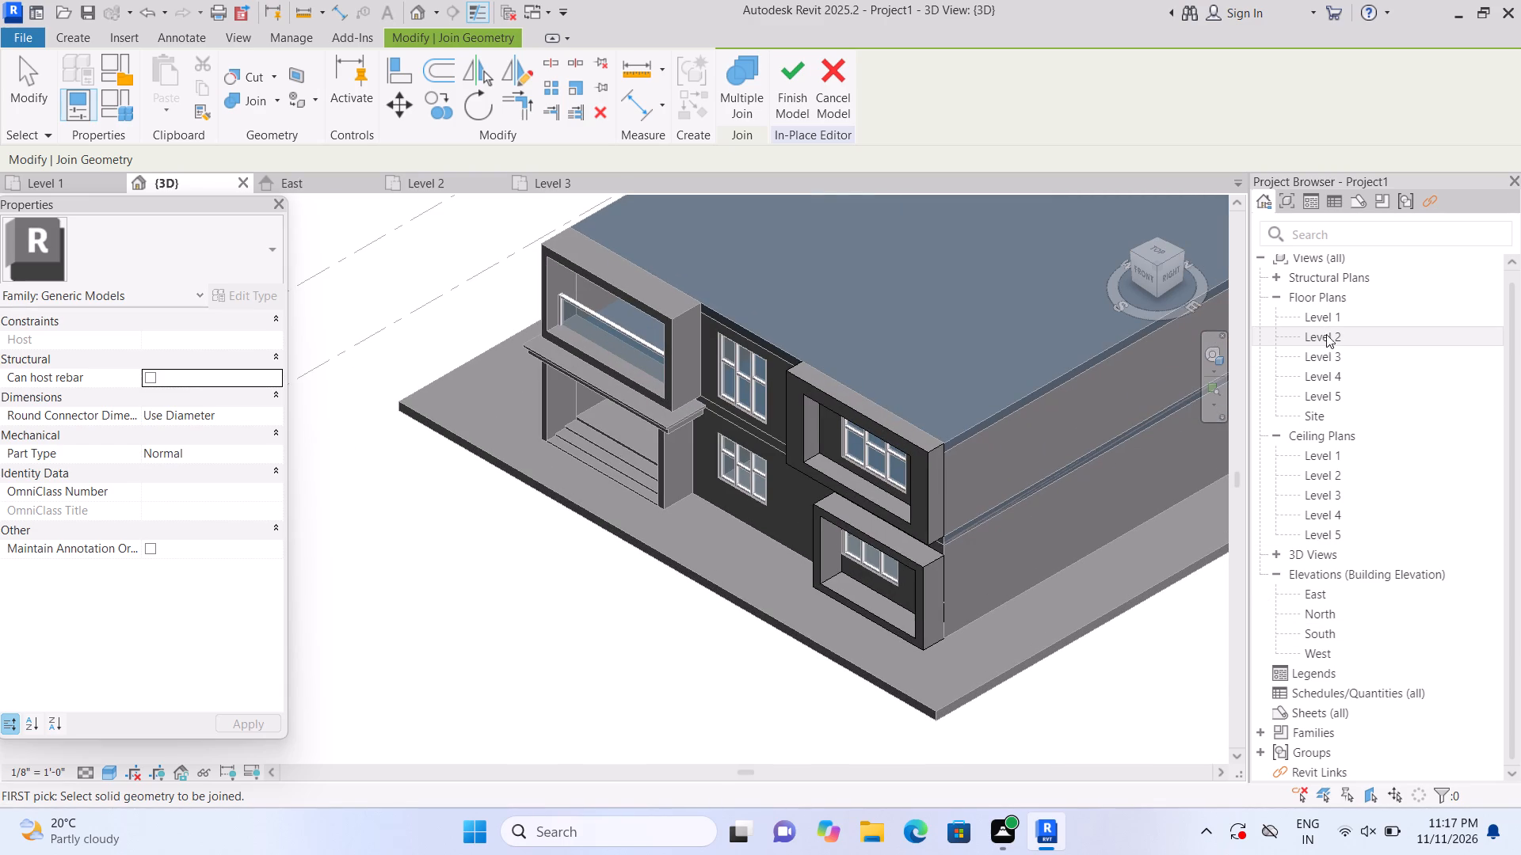
double_click(1329, 359)
left_click(1330, 359)
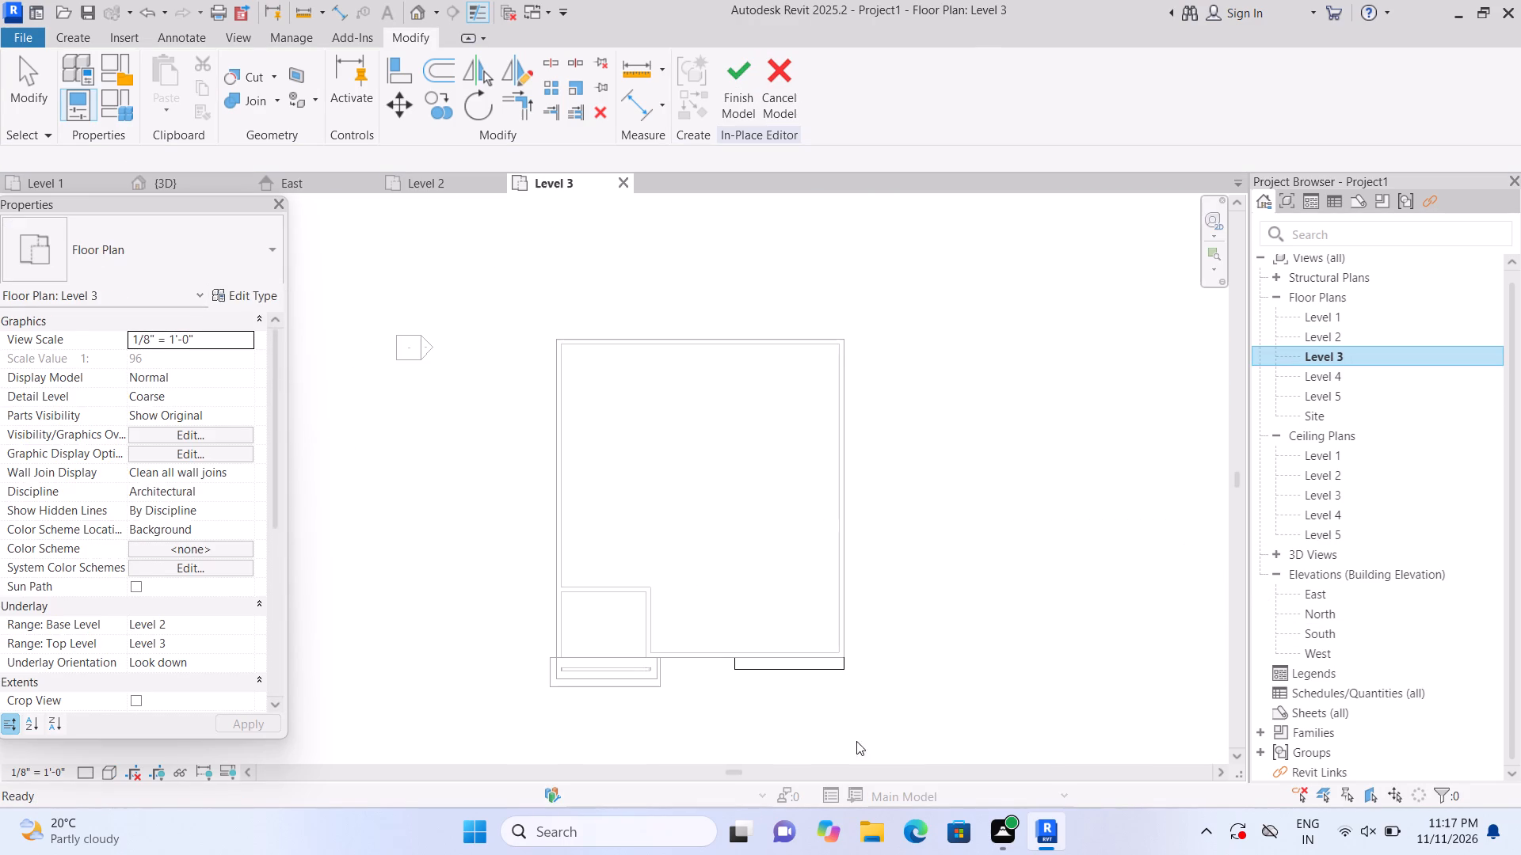
triple_click(1336, 309)
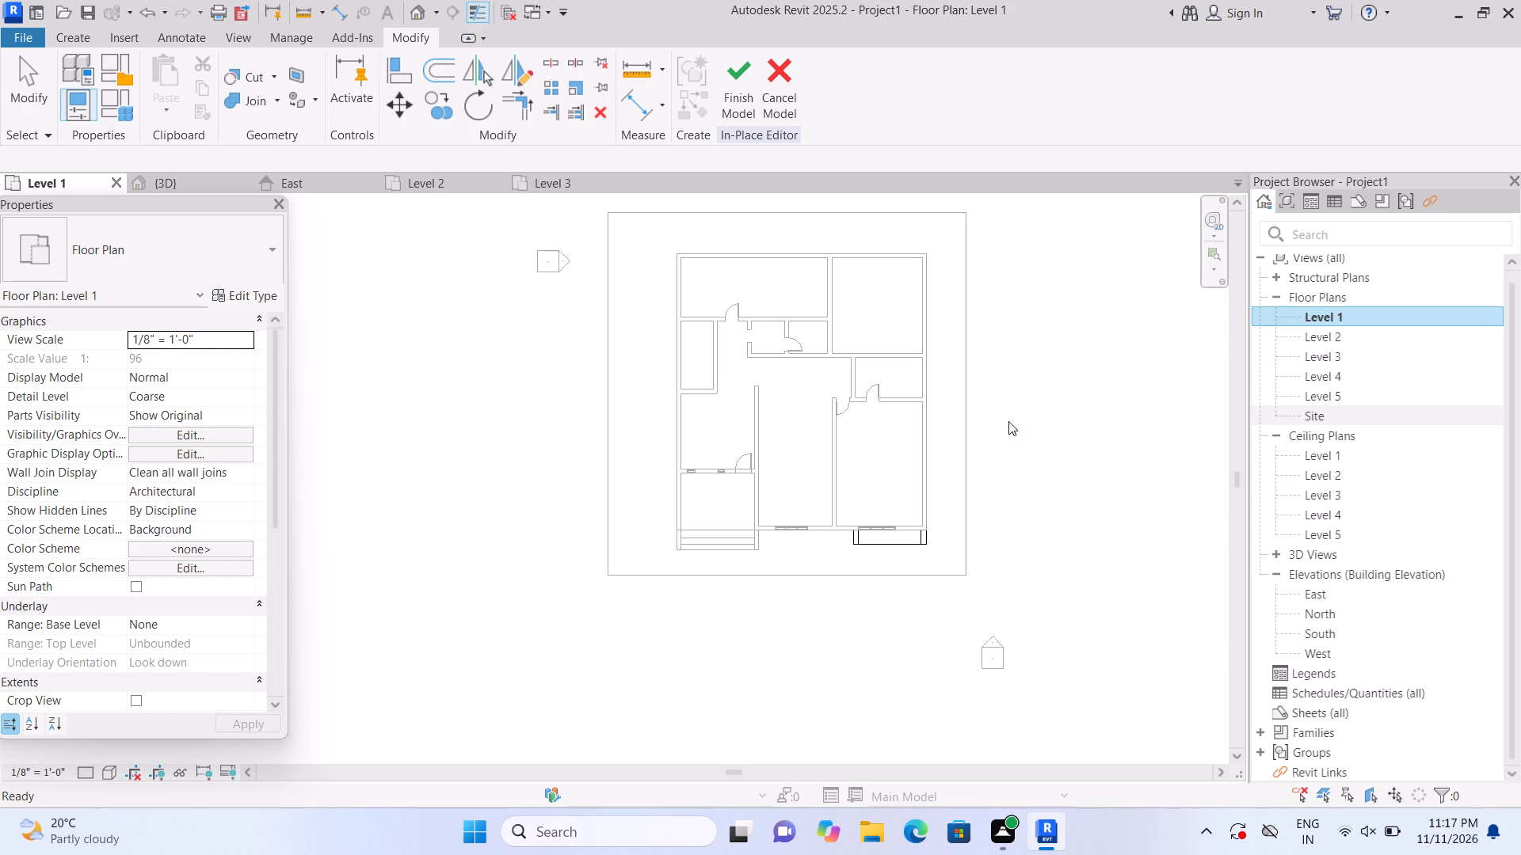
left_click(417, 18)
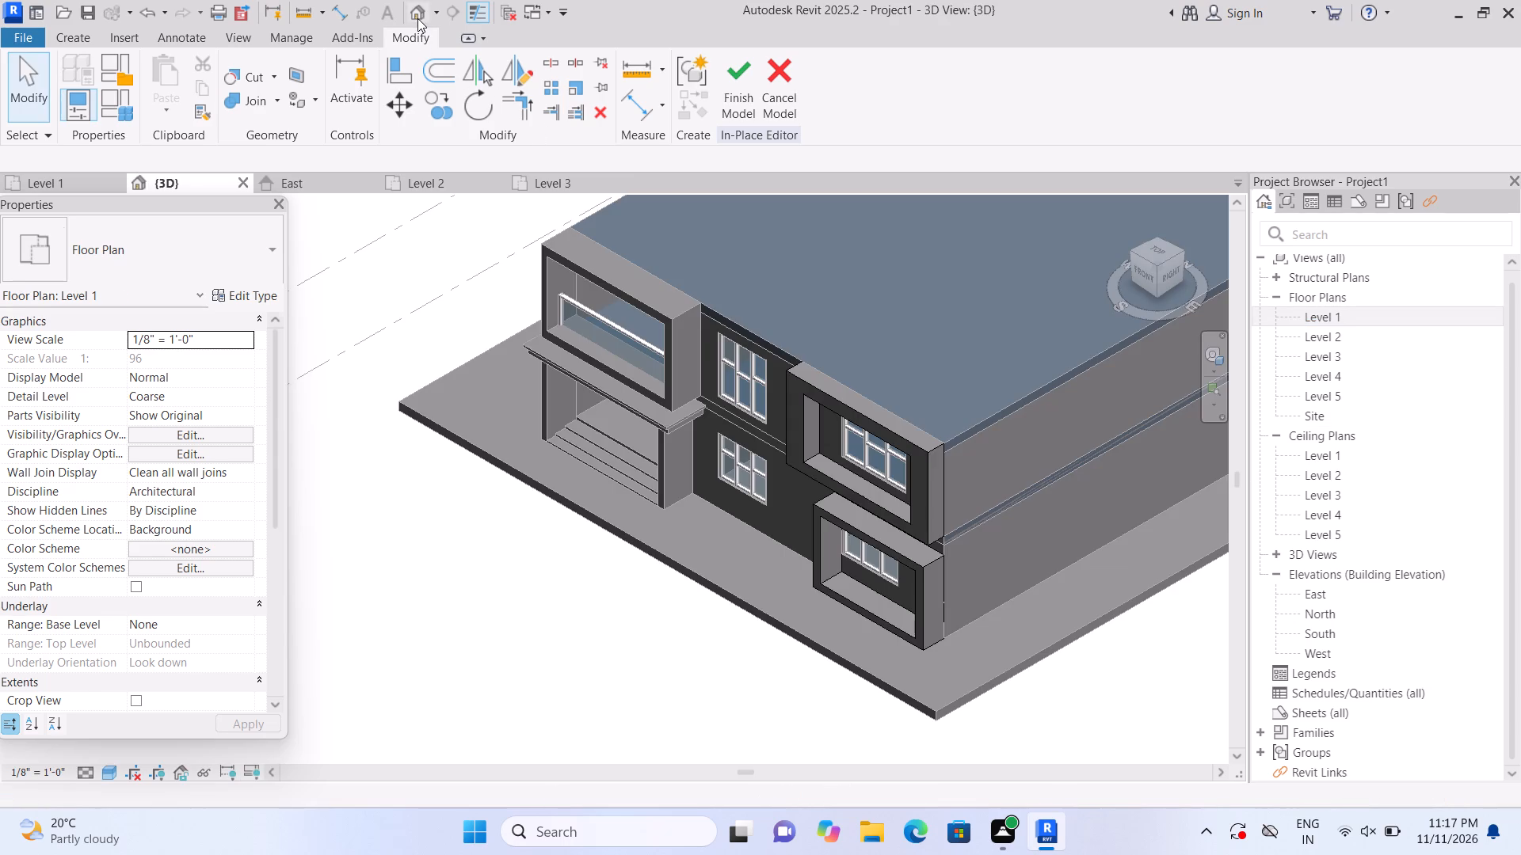
scroll(811, 403, "up", 4)
middle_click_drag(780, 424, 775, 425)
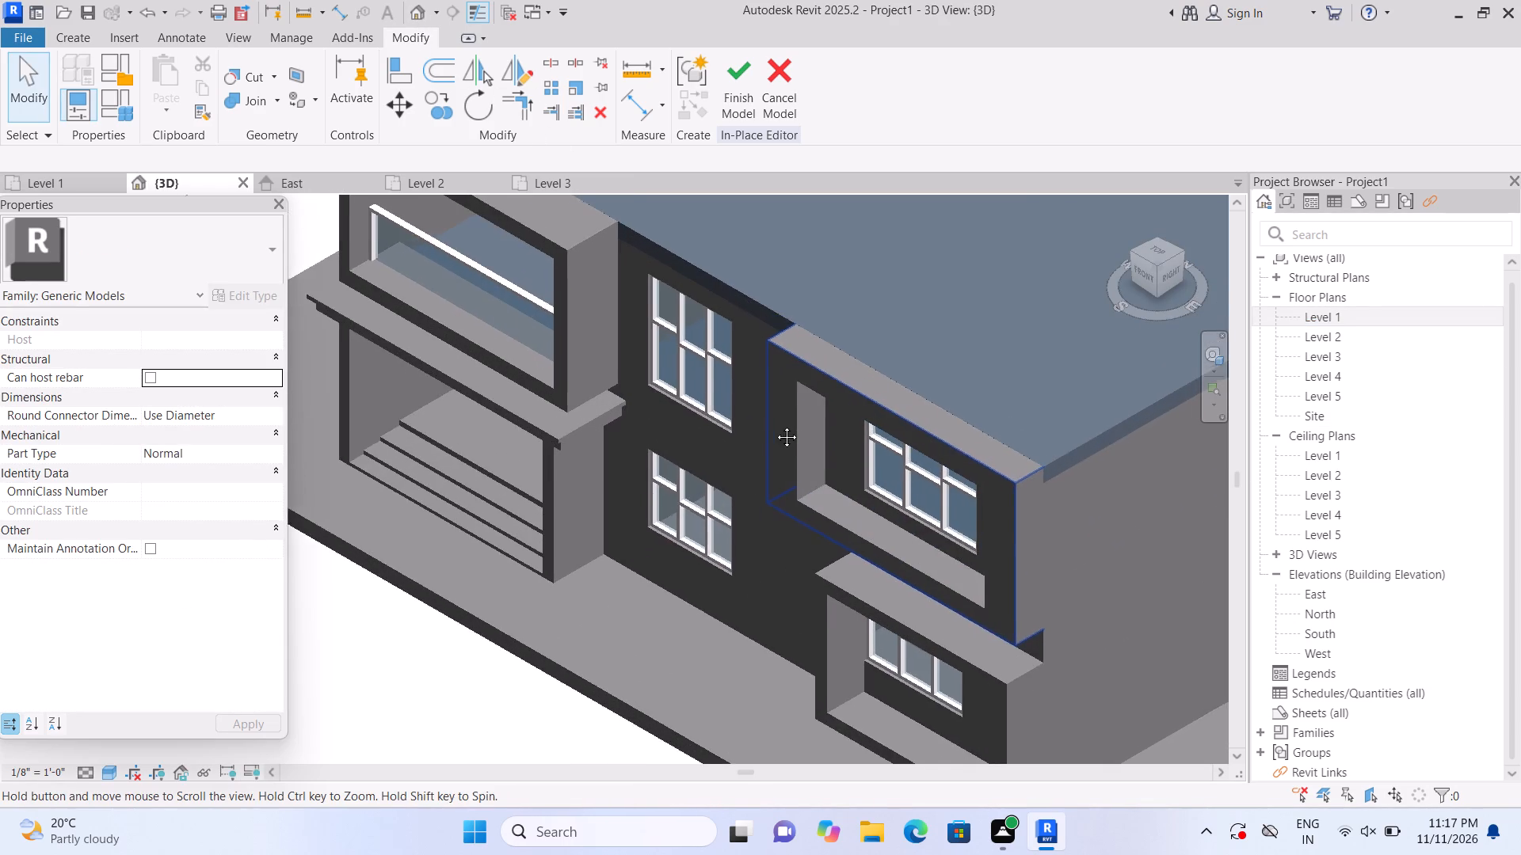
middle_click_drag(775, 425, 621, 357)
middle_click(621, 357)
scroll(732, 416, "up", 2)
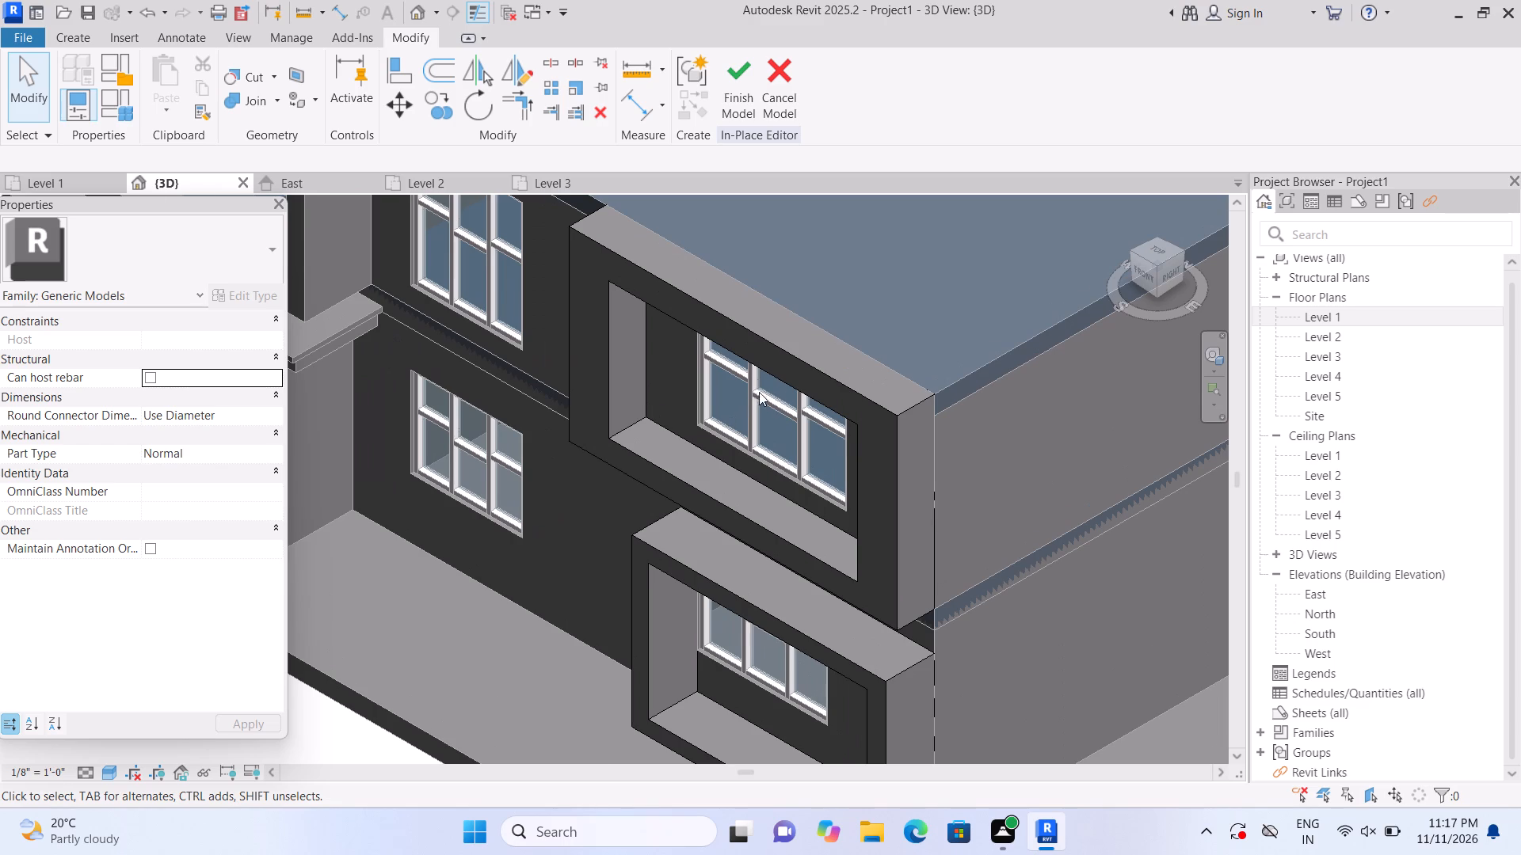
scroll(770, 386, "down", 4)
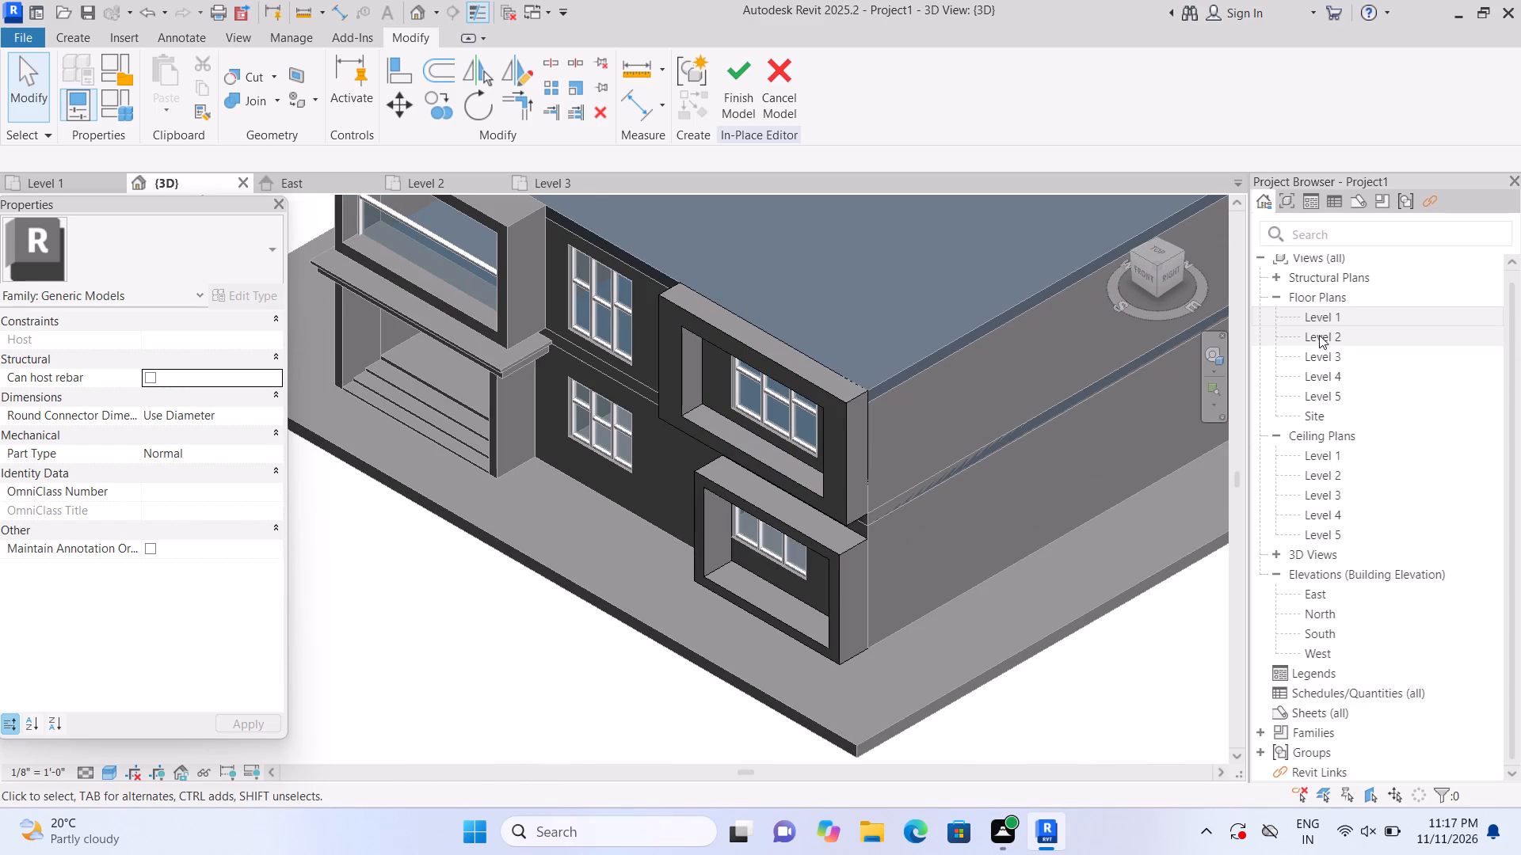
Open the Level 3 floor plan and finish the in-place model of the far window frames.
double_click(1328, 354)
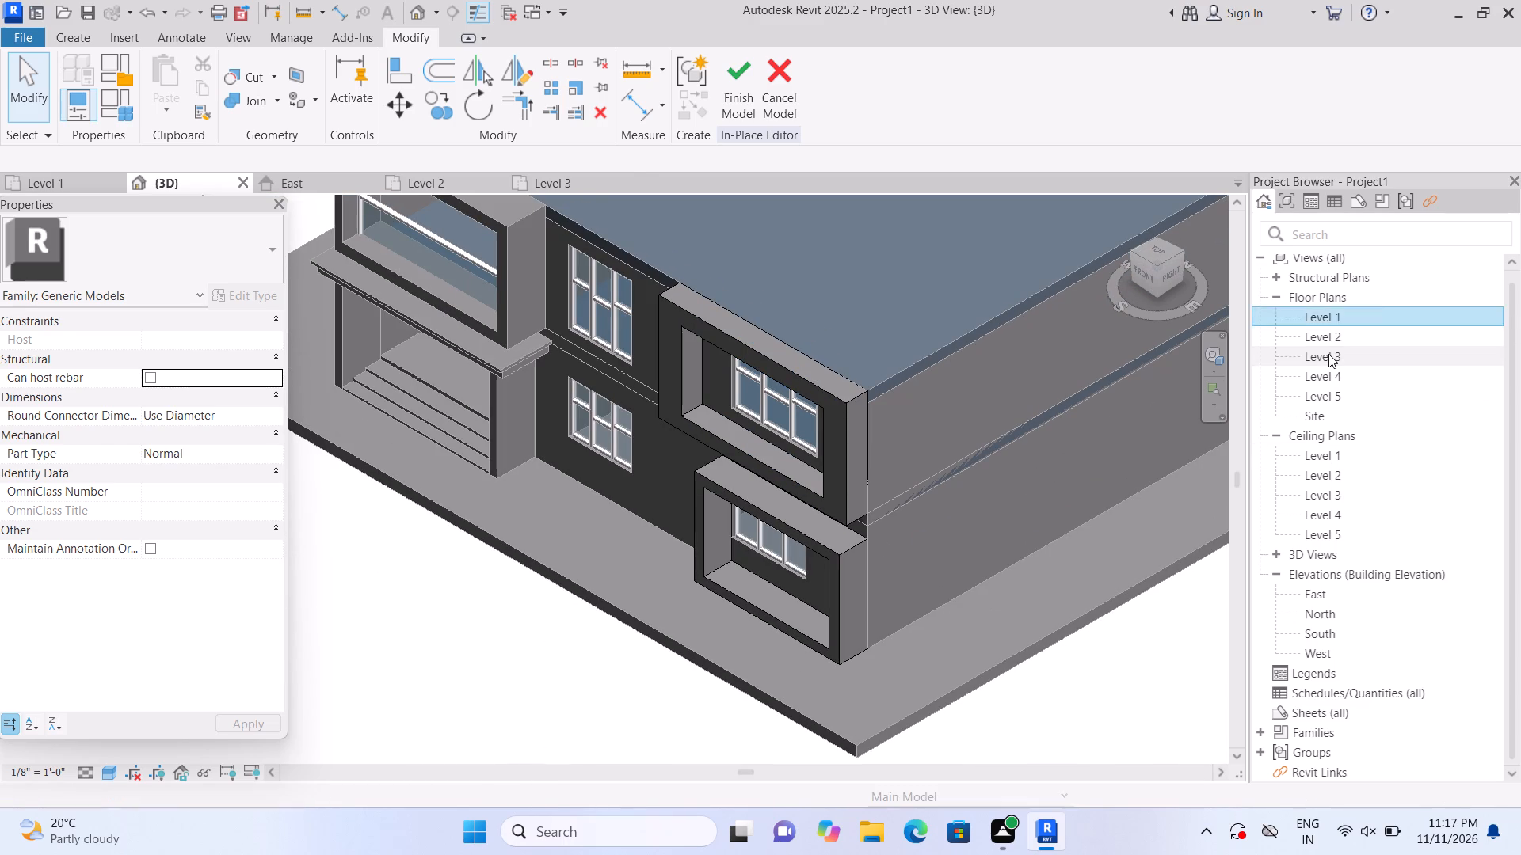
scroll(793, 568, "down", 1)
middle_click_drag(774, 559, 773, 489)
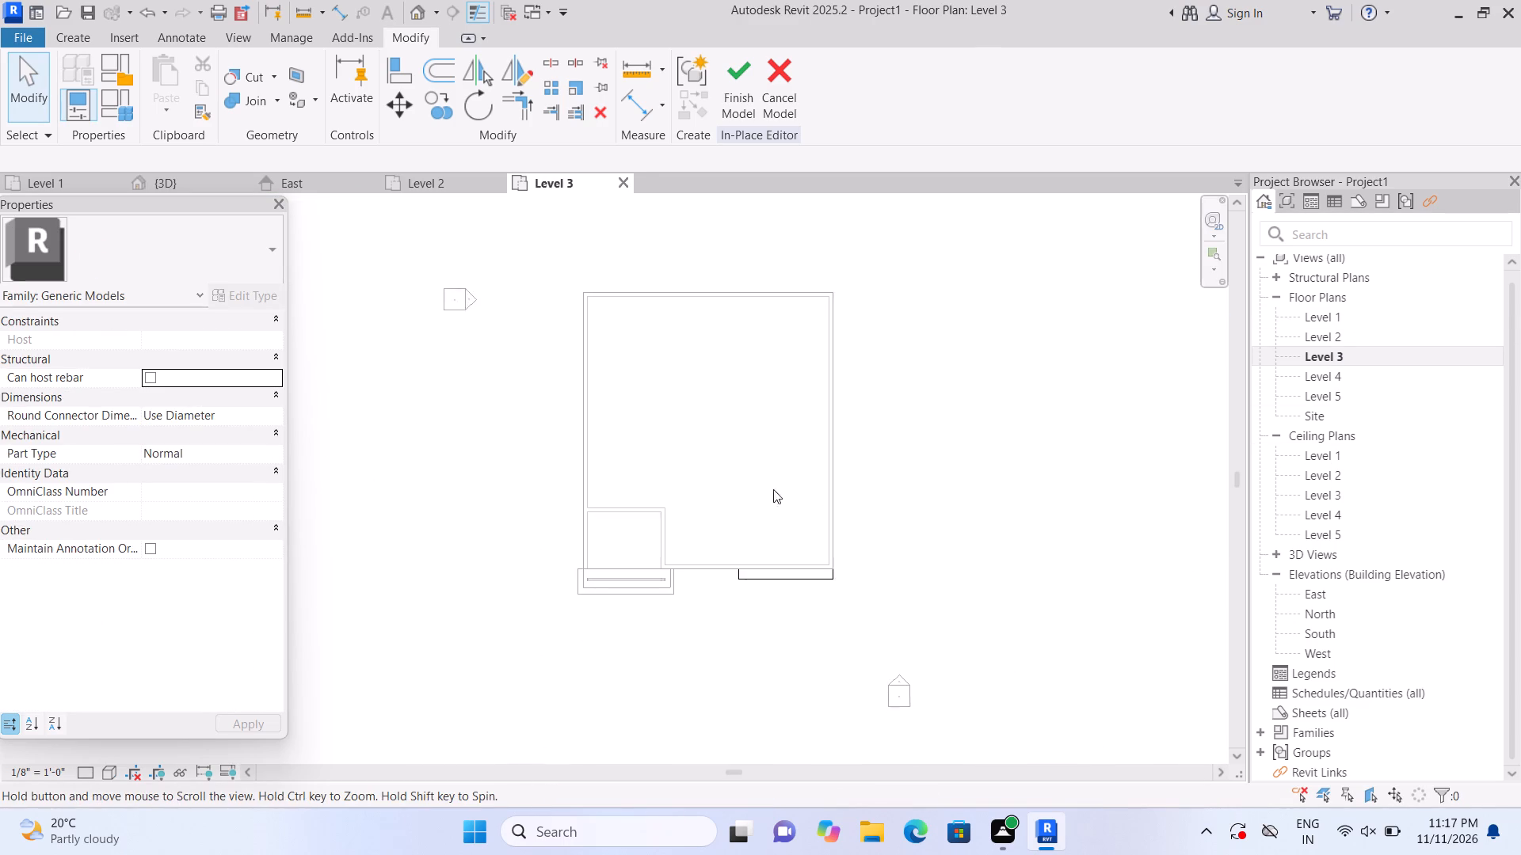
middle_click_drag(773, 489, 771, 483)
scroll(768, 645, "up", 6)
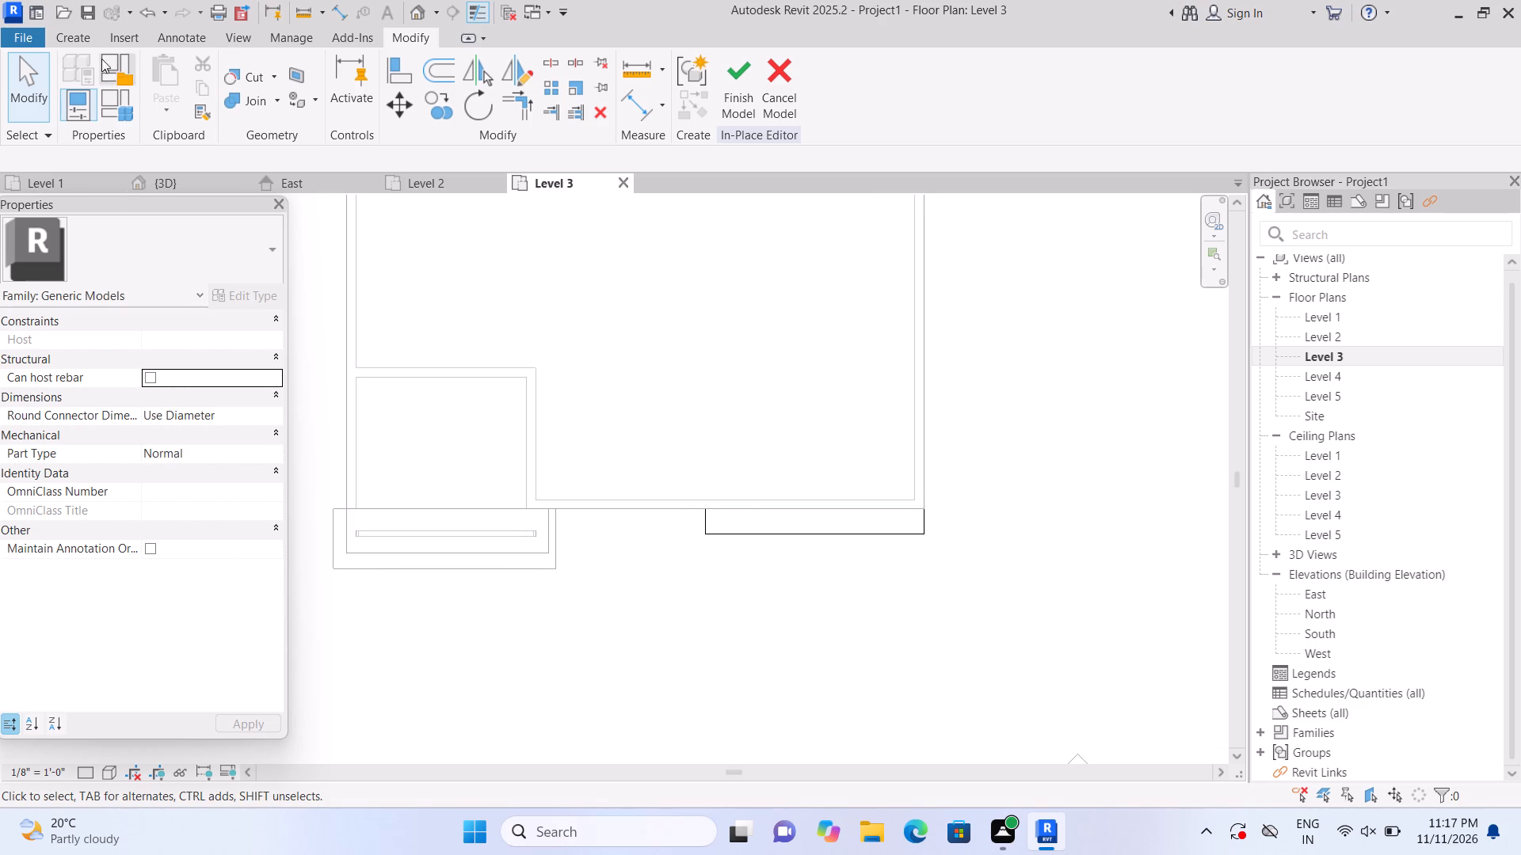
left_click(748, 108)
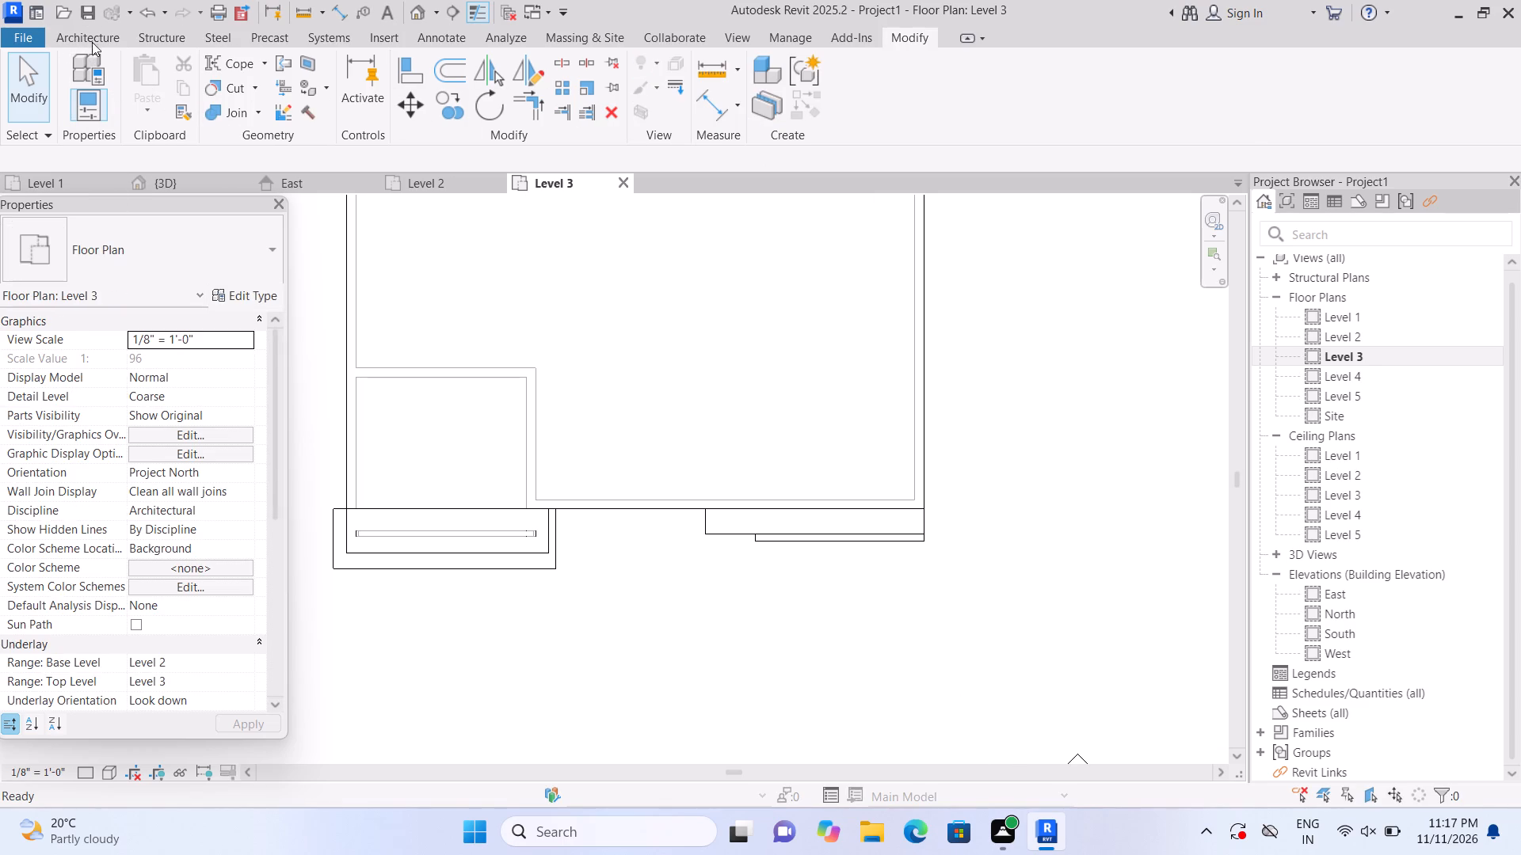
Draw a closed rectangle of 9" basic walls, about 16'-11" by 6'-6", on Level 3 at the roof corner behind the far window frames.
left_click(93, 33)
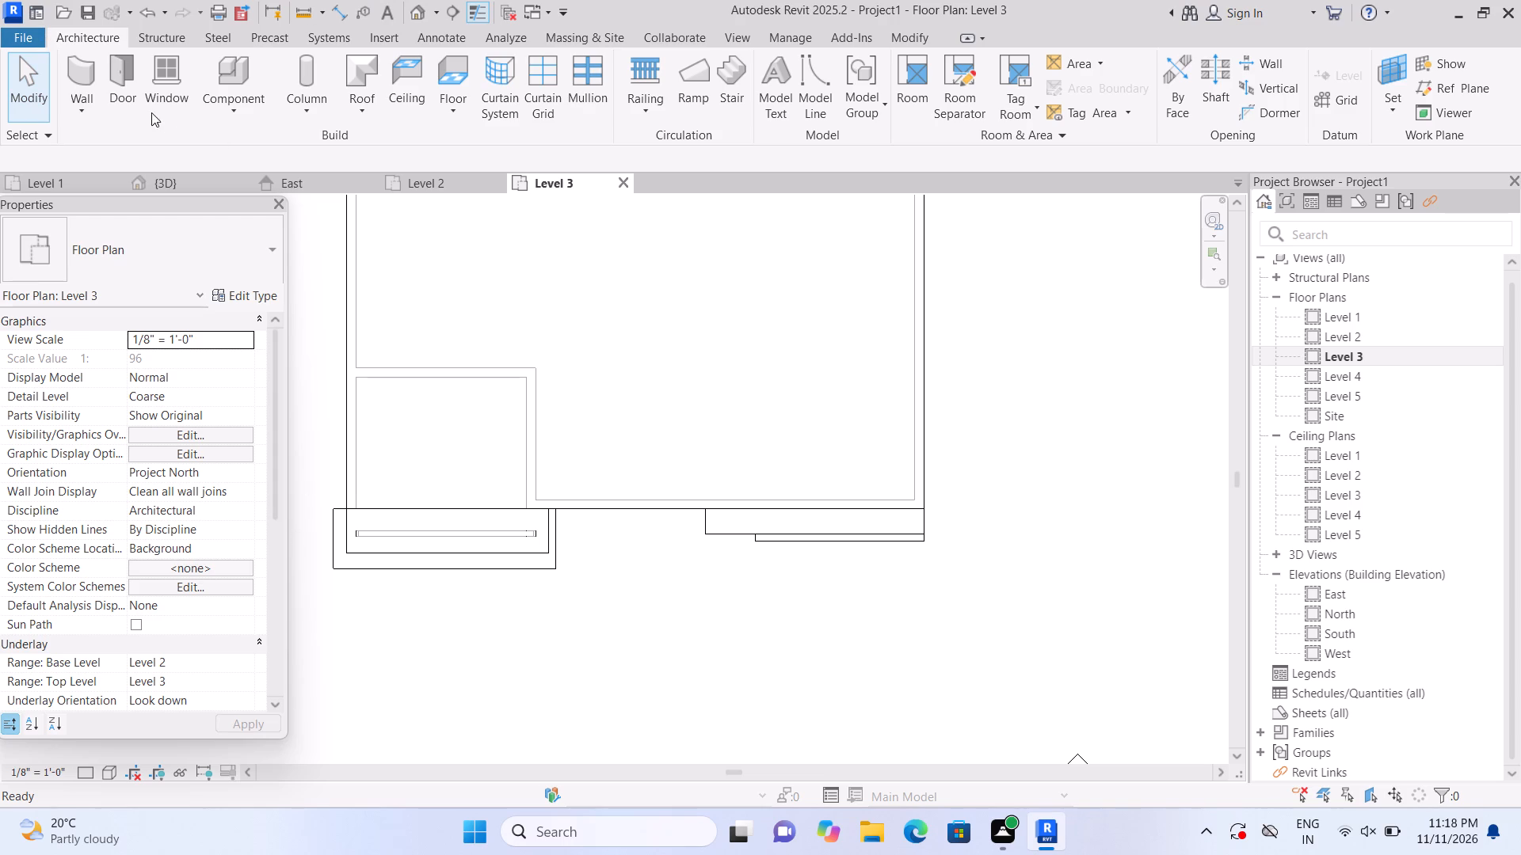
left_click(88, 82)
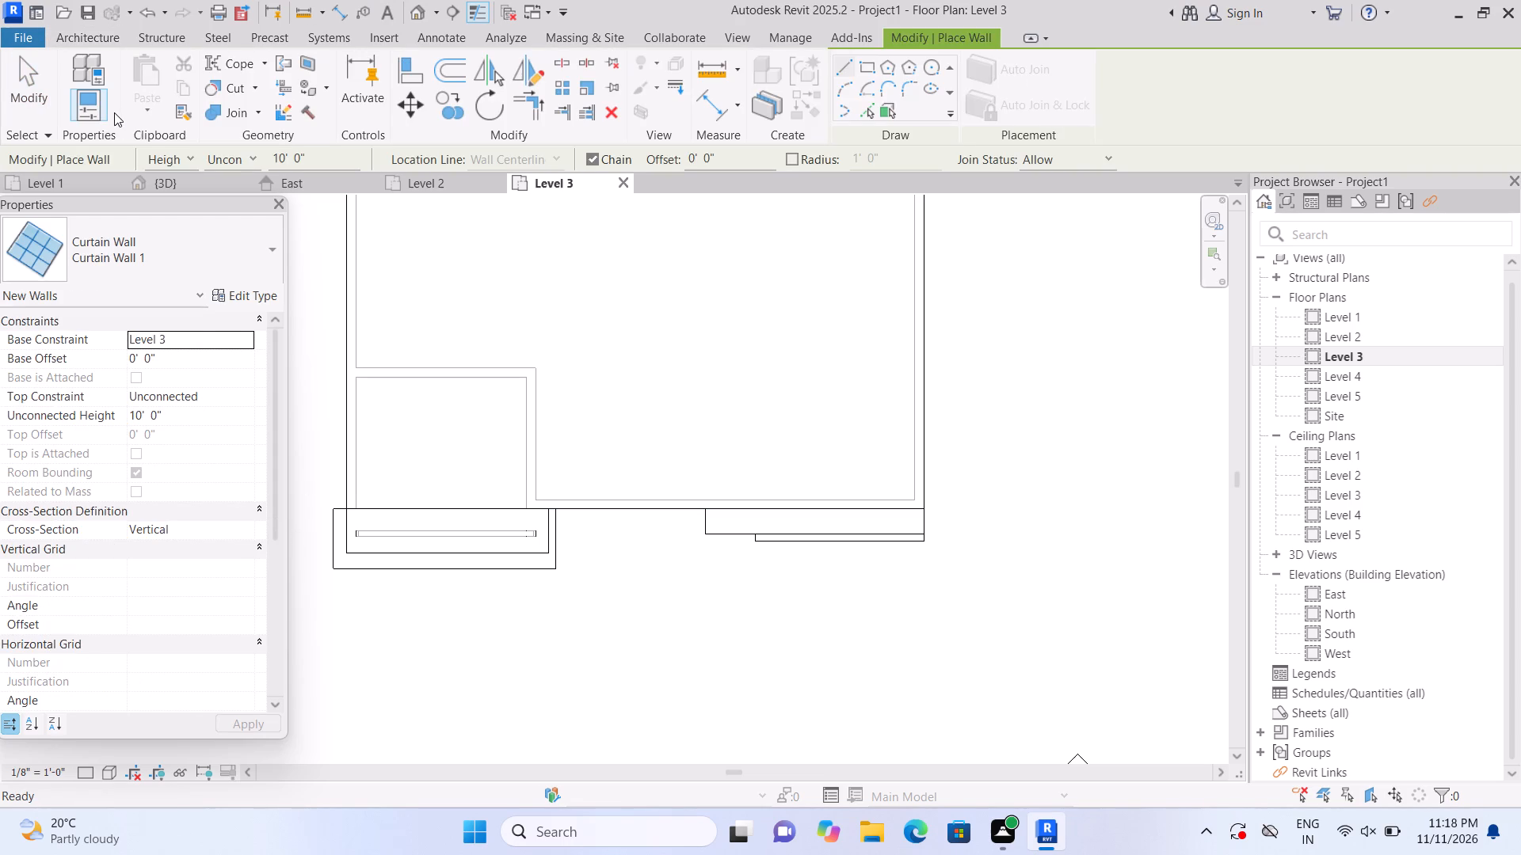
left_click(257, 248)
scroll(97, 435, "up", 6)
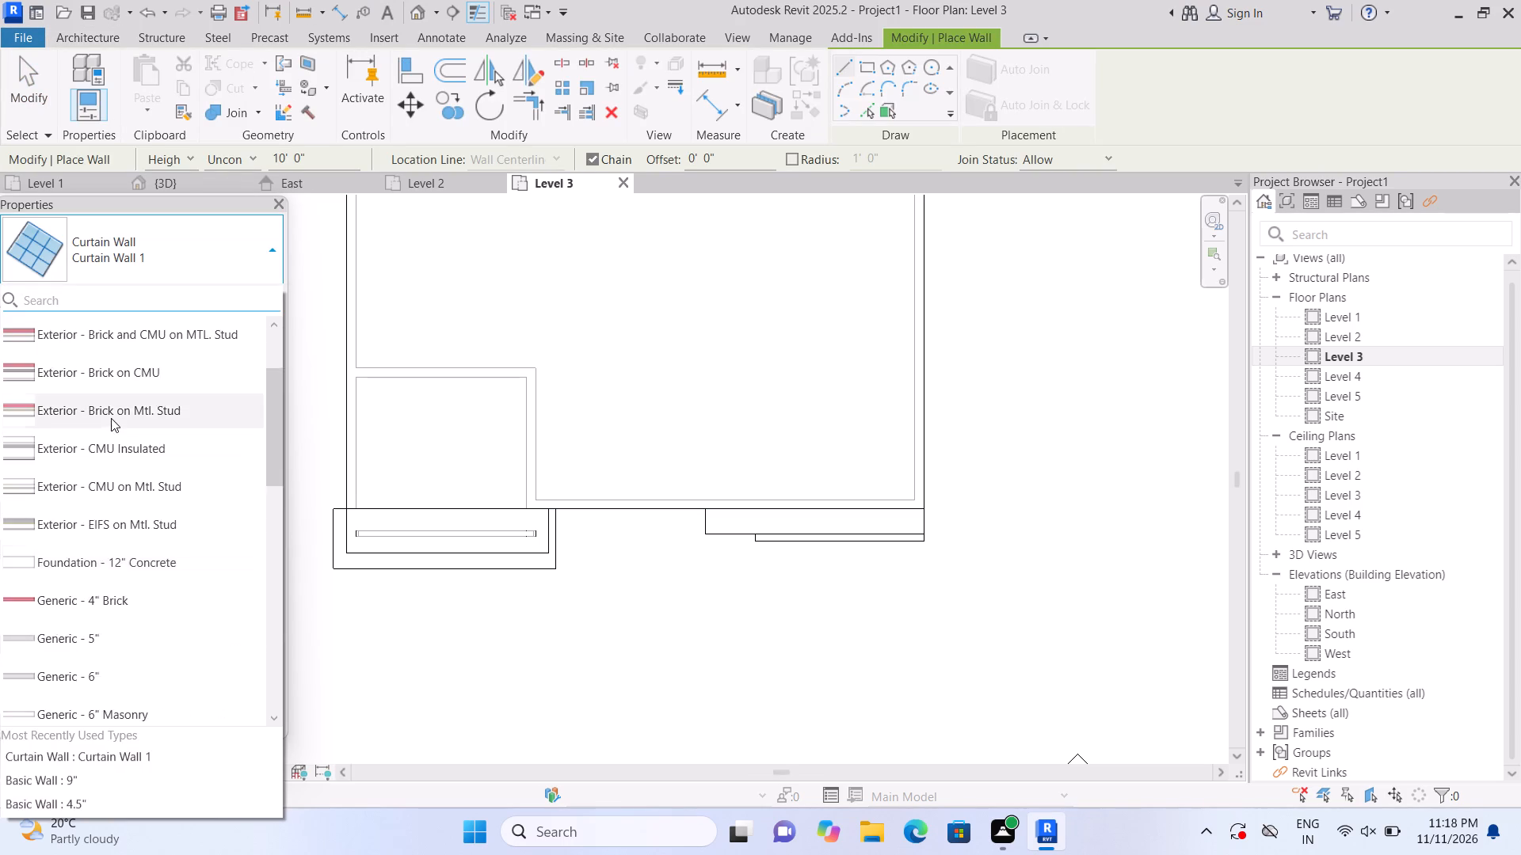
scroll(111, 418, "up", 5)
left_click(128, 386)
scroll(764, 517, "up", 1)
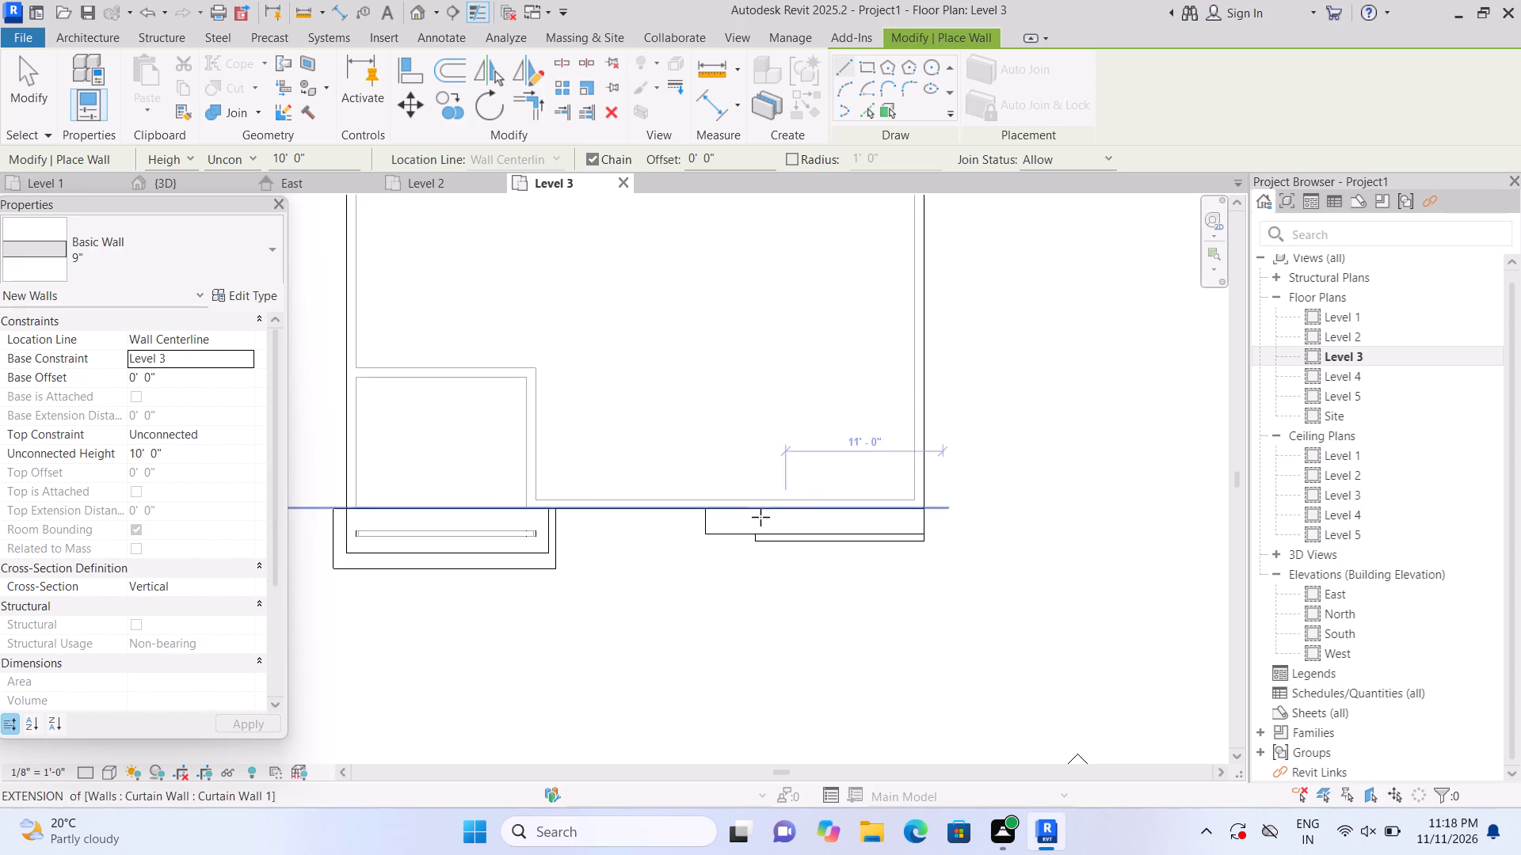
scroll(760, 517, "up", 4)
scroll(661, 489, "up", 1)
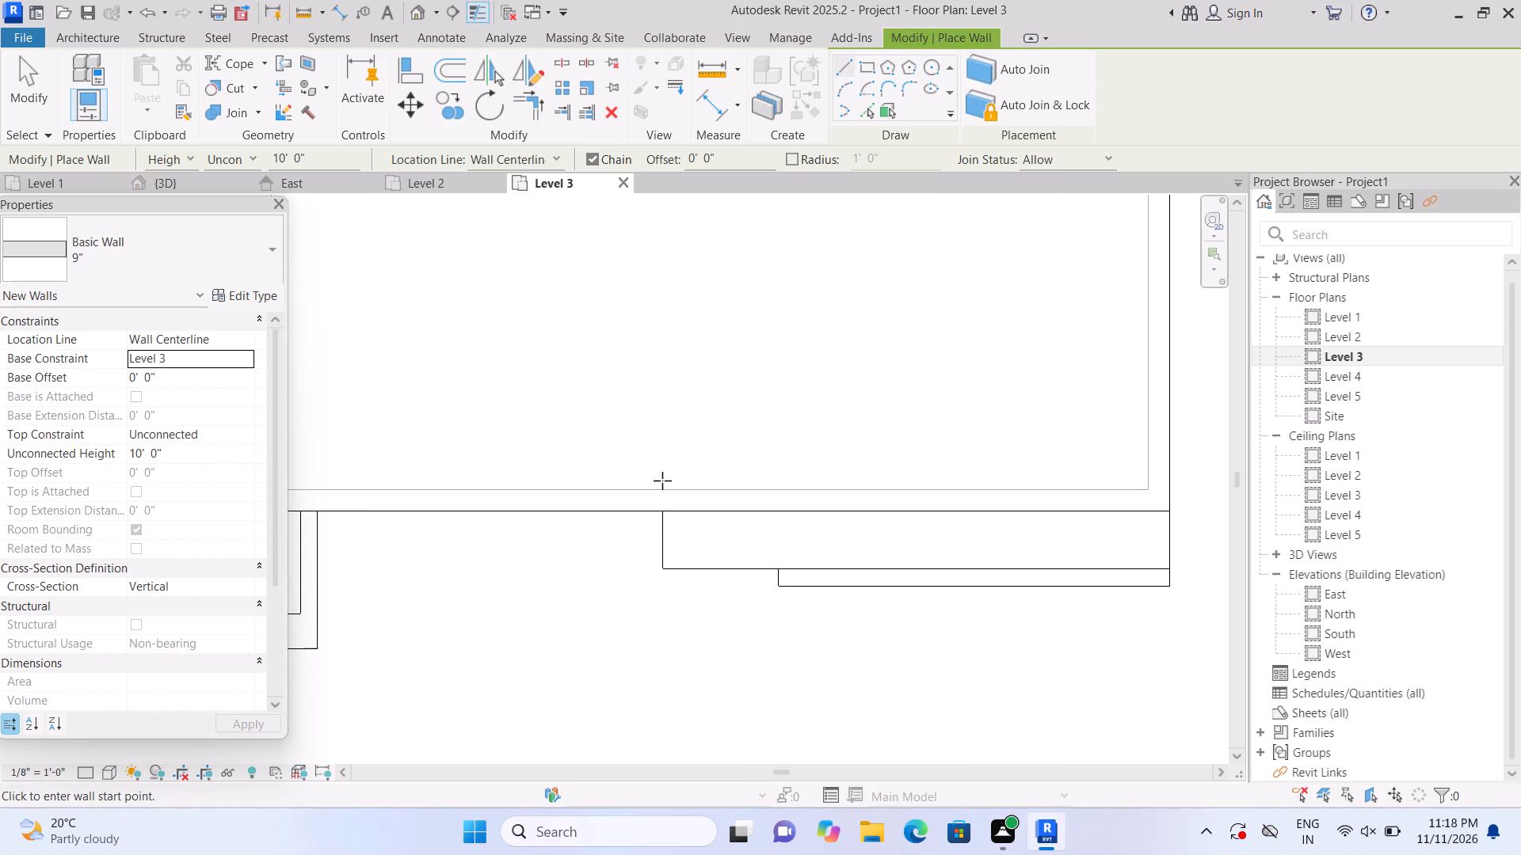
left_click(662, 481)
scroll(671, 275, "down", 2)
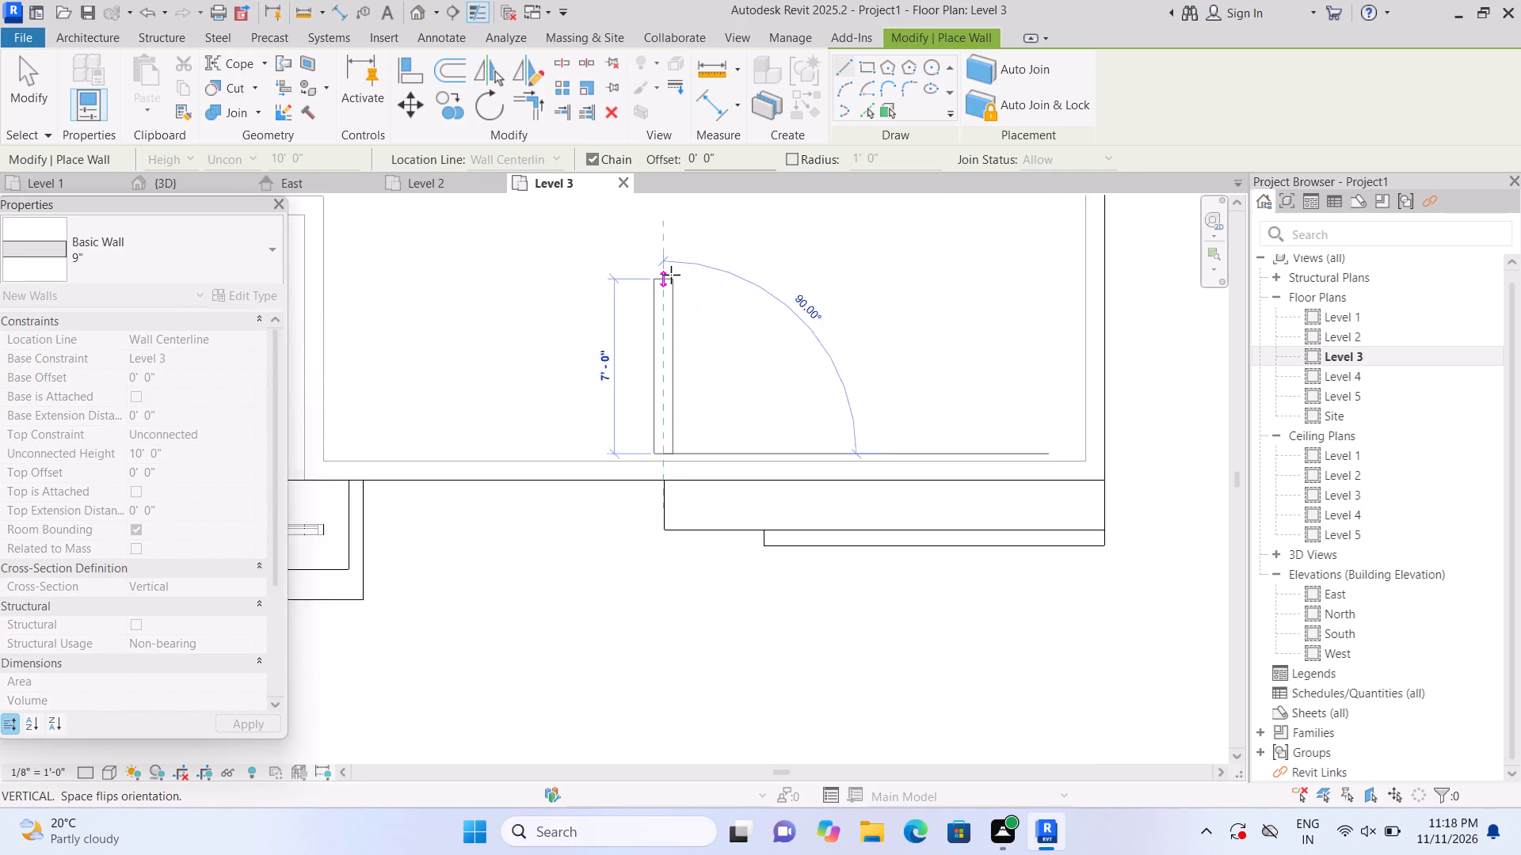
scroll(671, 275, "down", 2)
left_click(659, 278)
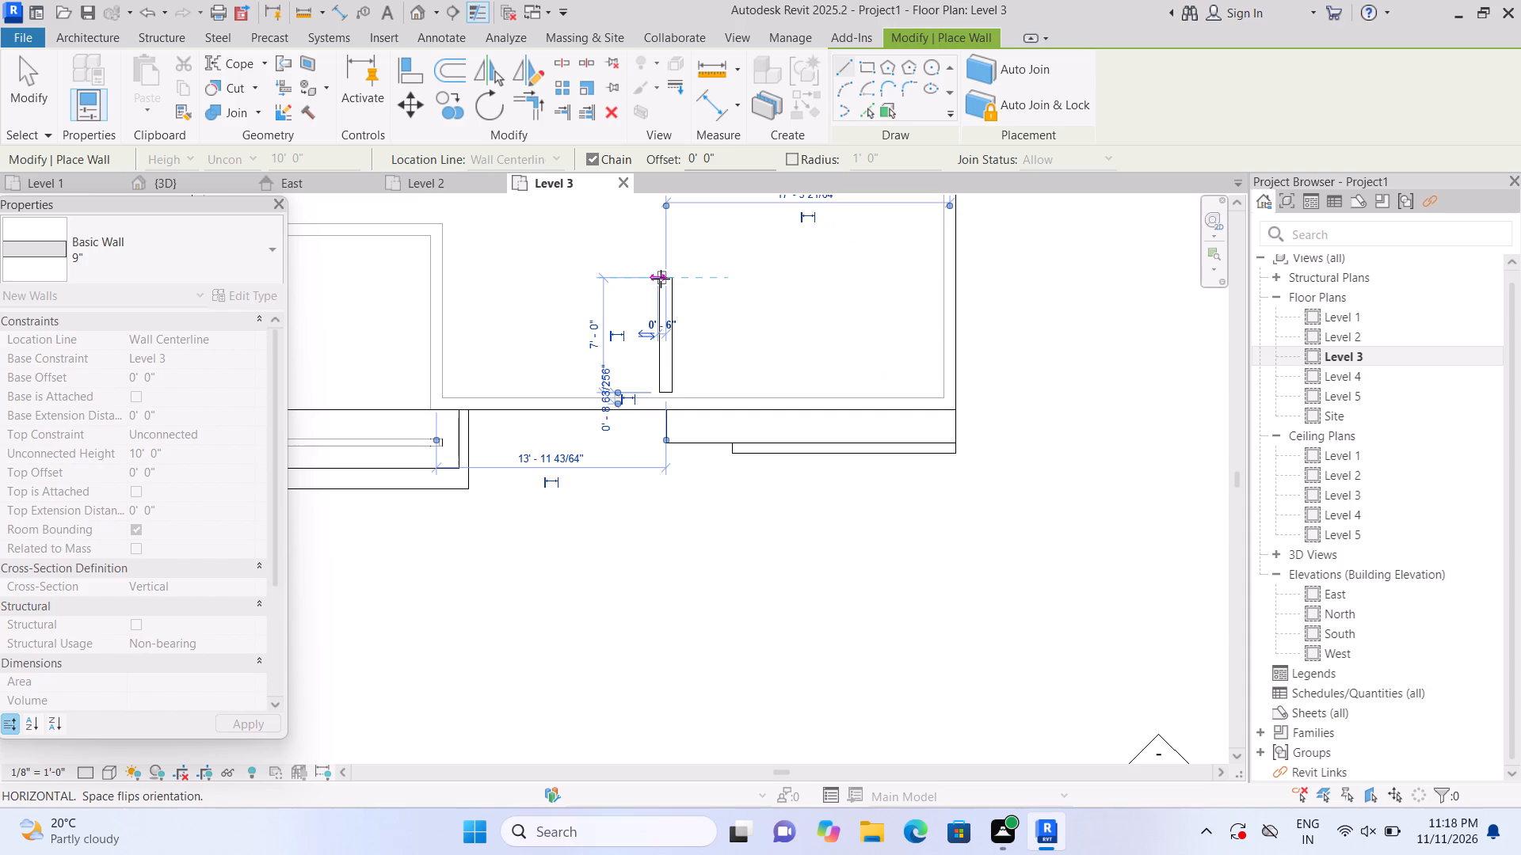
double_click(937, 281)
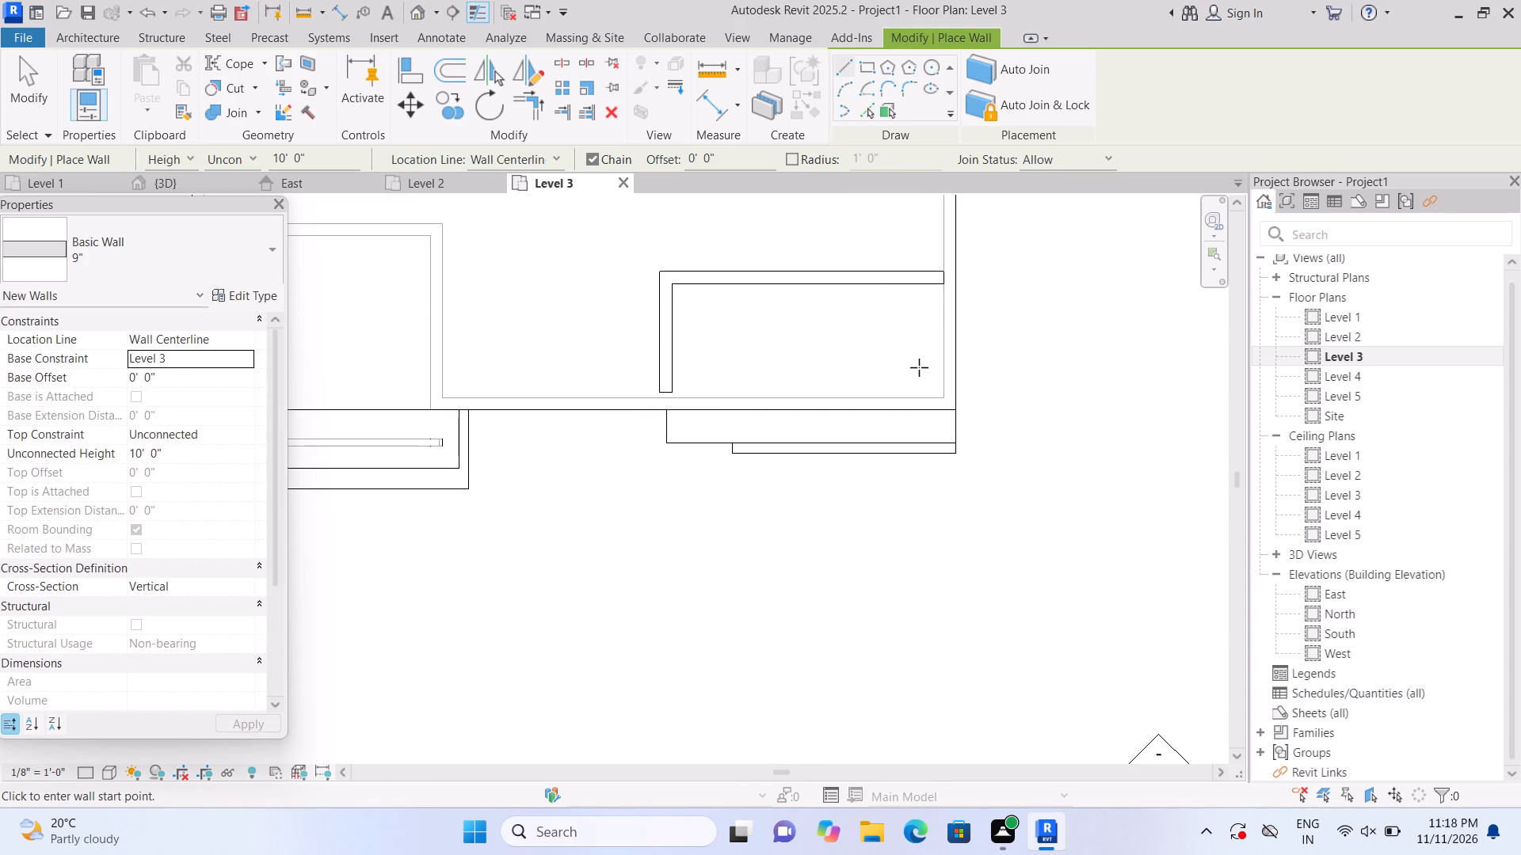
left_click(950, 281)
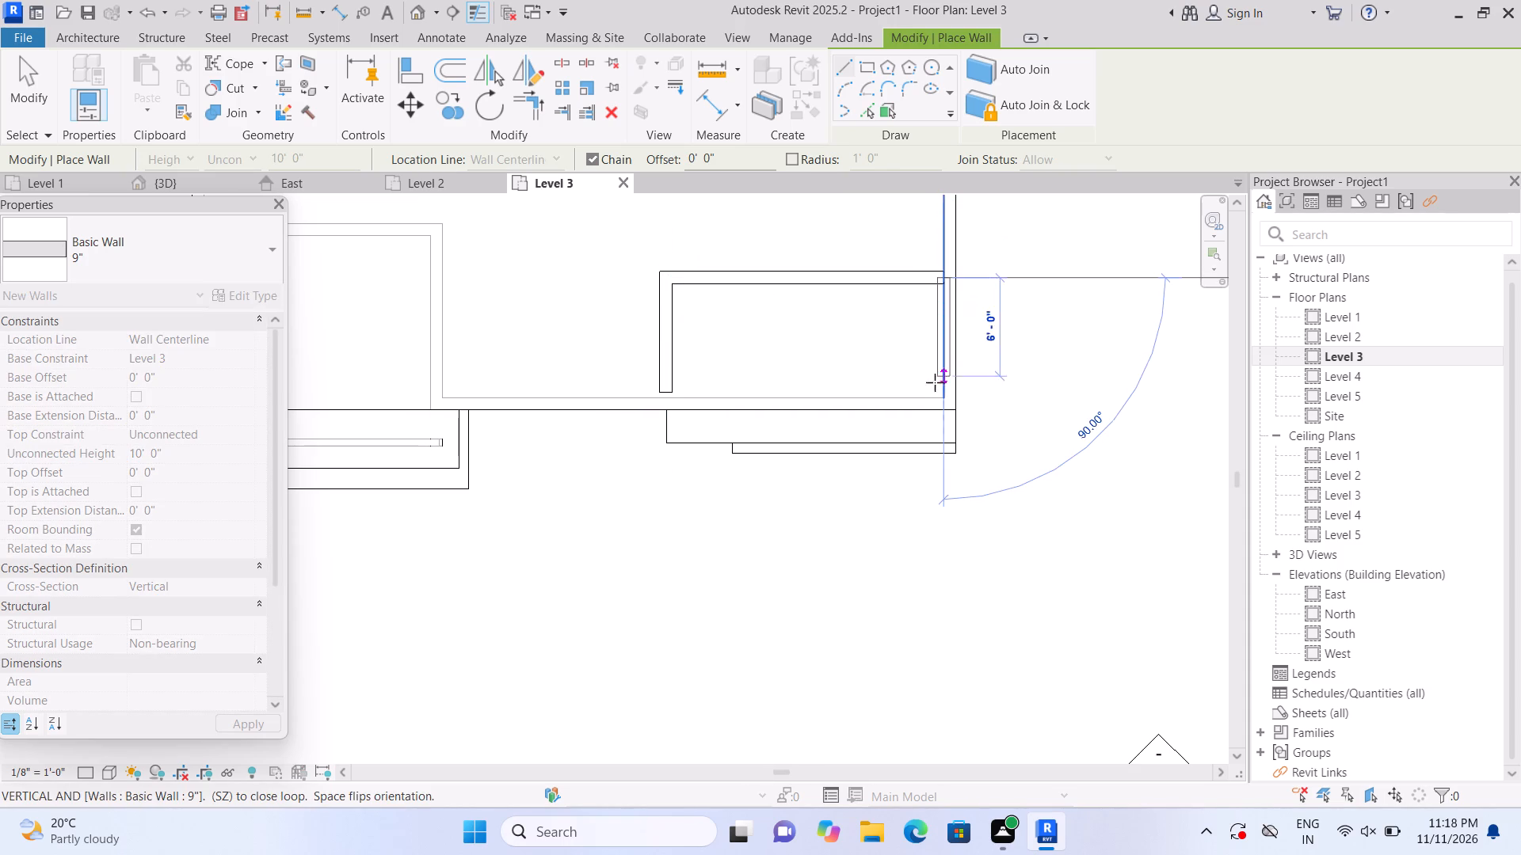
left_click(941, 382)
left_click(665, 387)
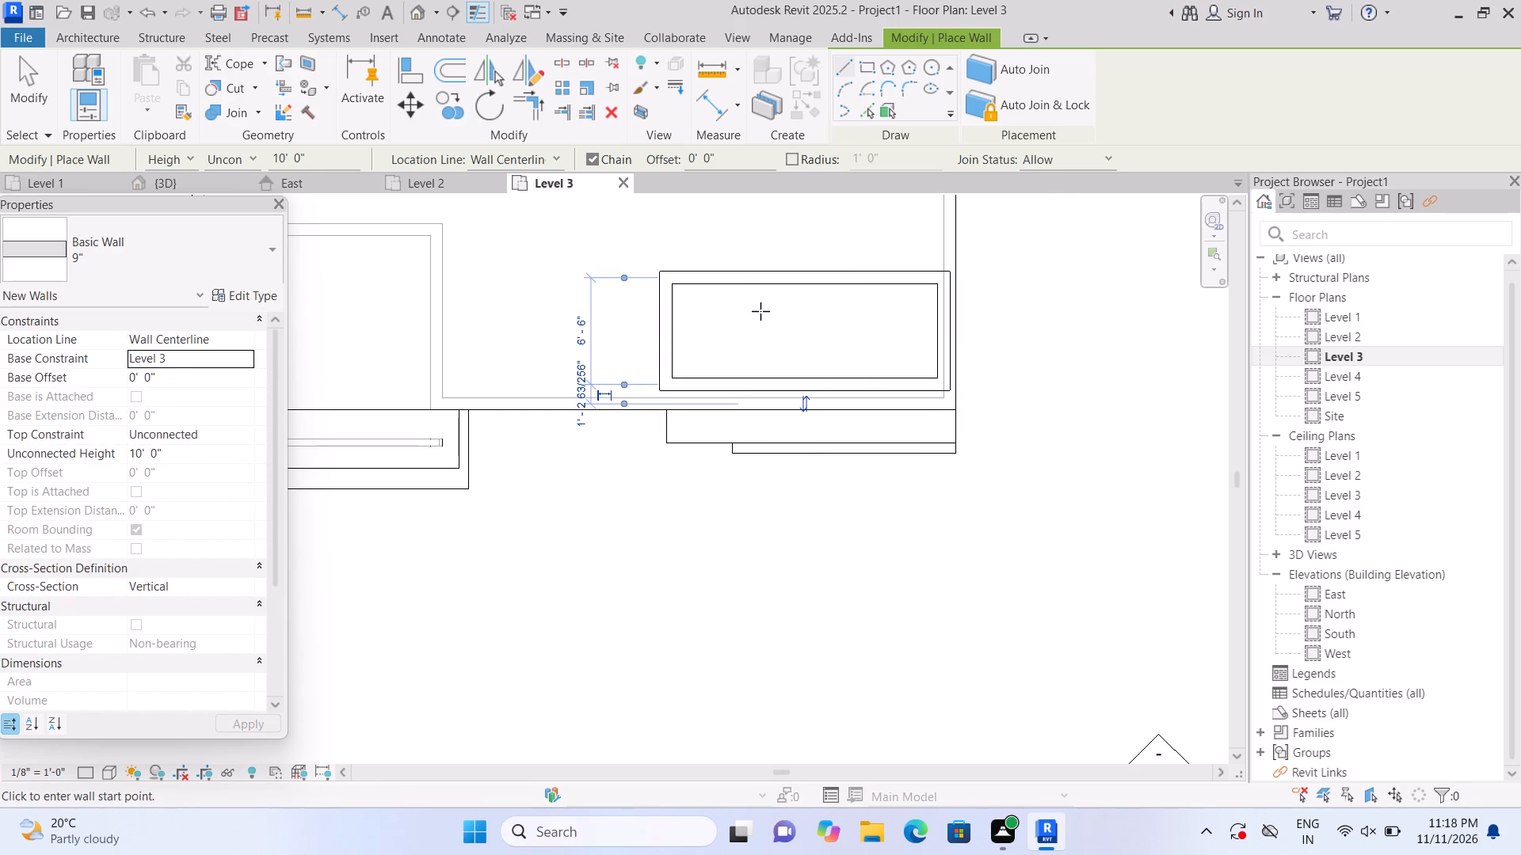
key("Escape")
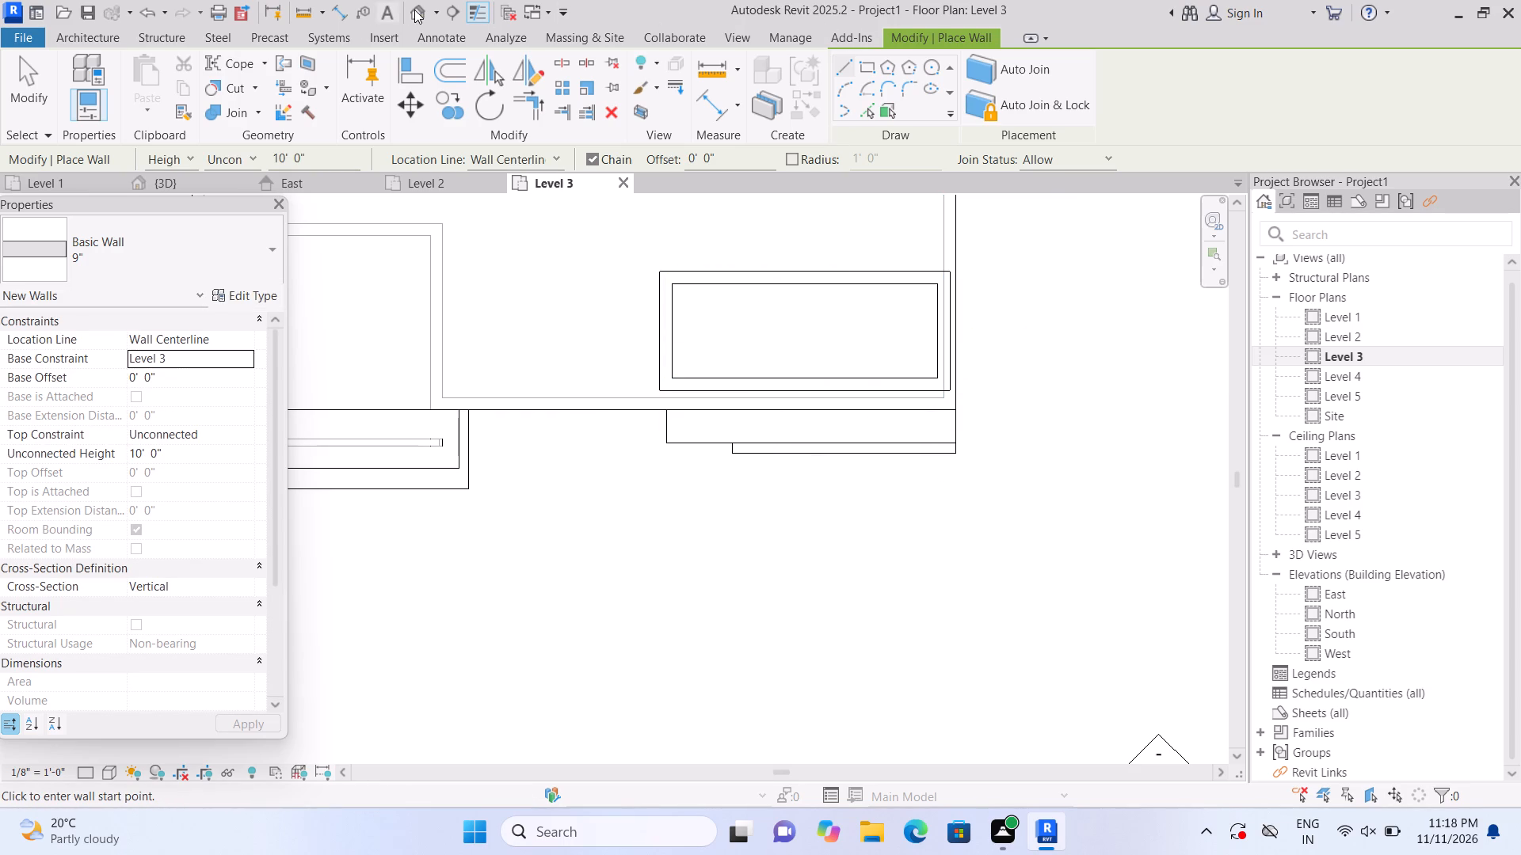
Examine the new rooftop wall enclosure and the front facade in the 3D view.
double_click(416, 9)
scroll(584, 364, "down", 3)
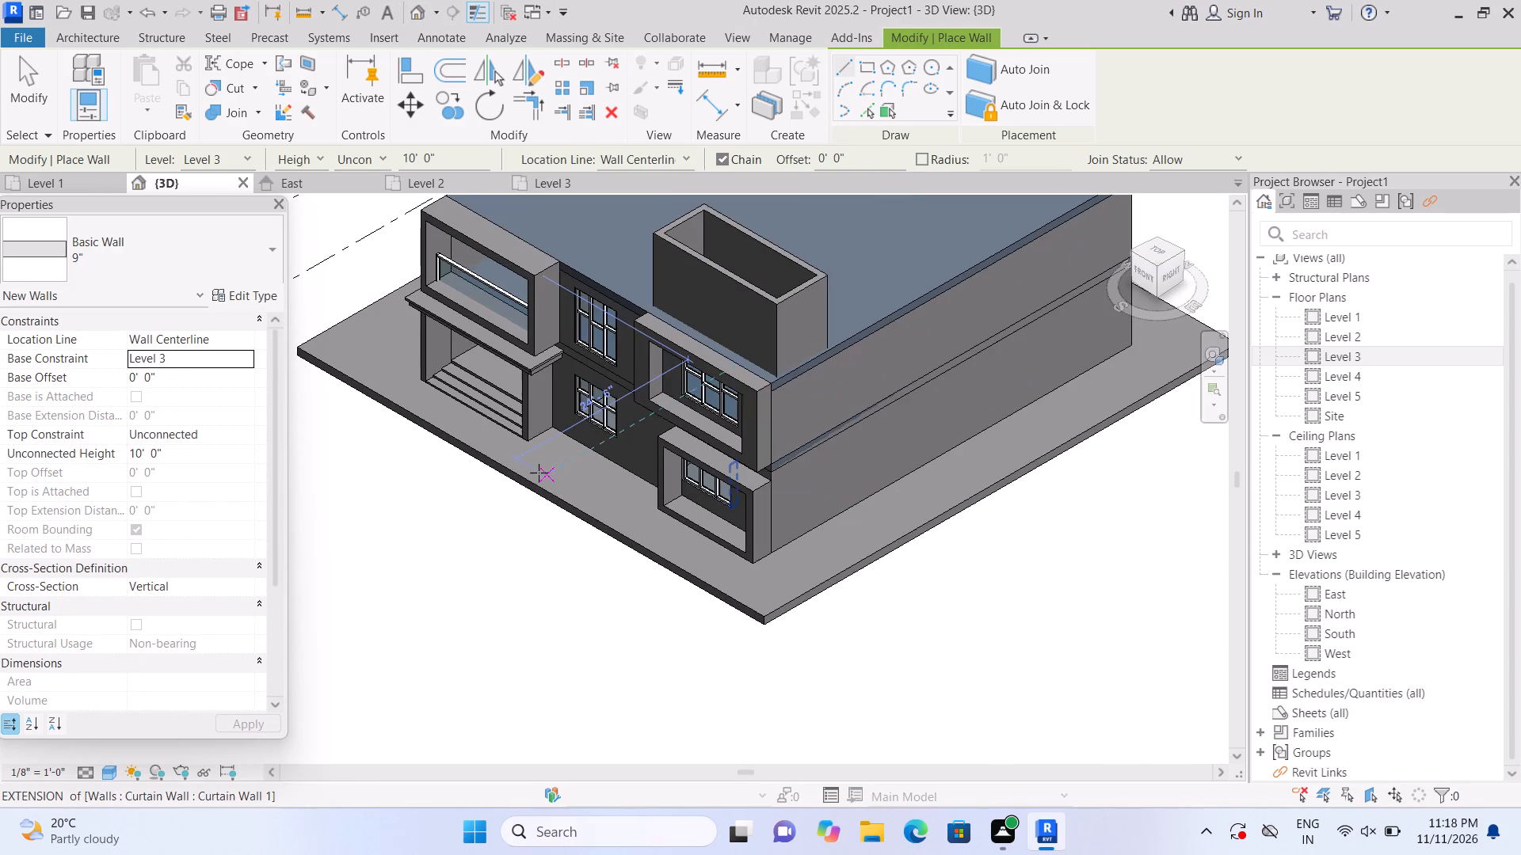
middle_click_drag(528, 484, 511, 531)
scroll(1007, 431, "up", 2)
scroll(976, 405, "down", 1)
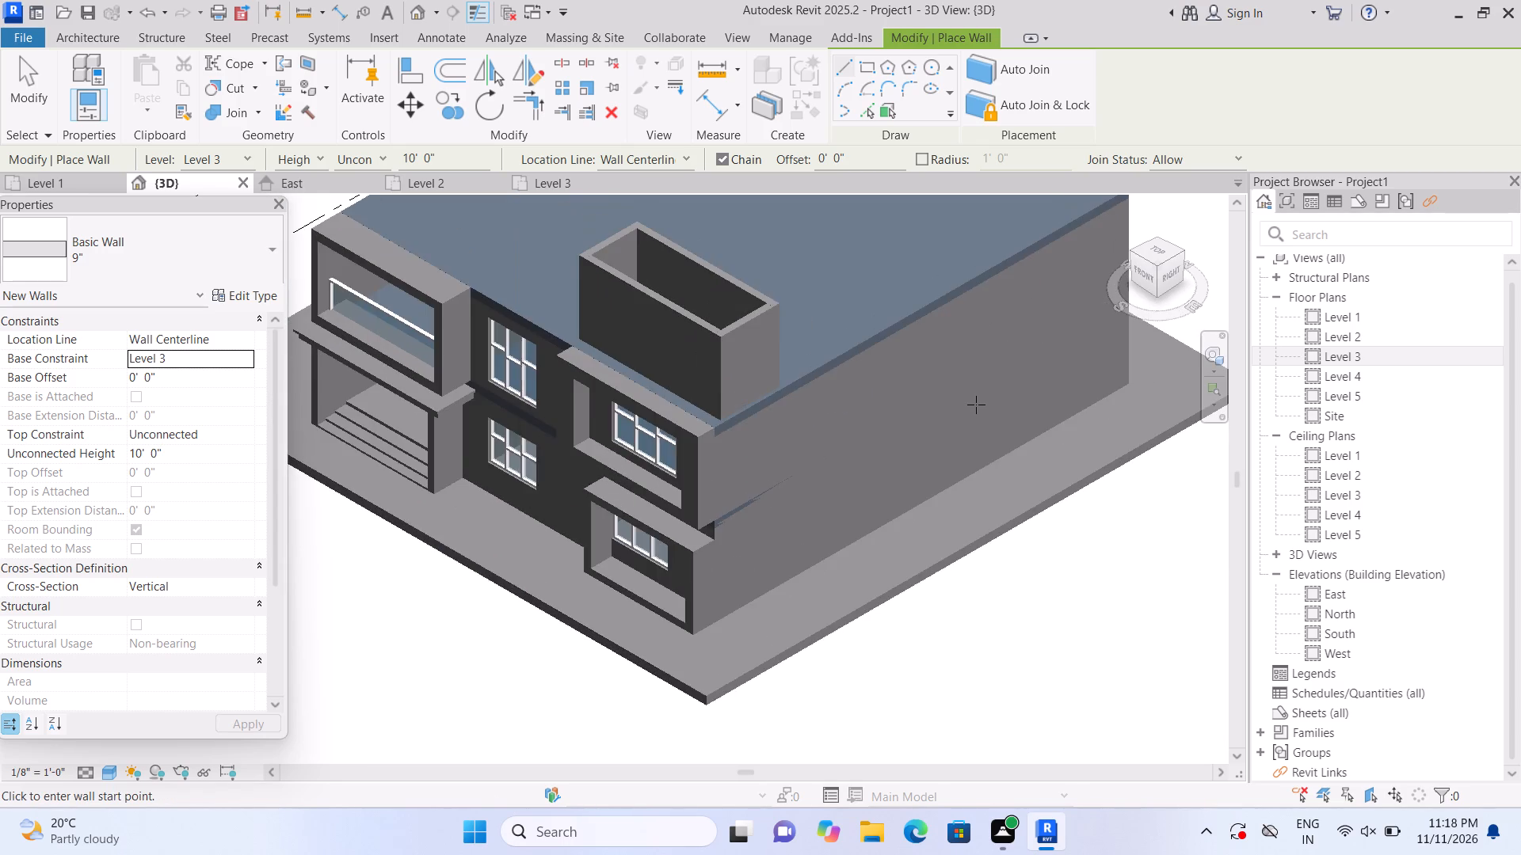
scroll(526, 588, "up", 1)
scroll(722, 522, "up", 2)
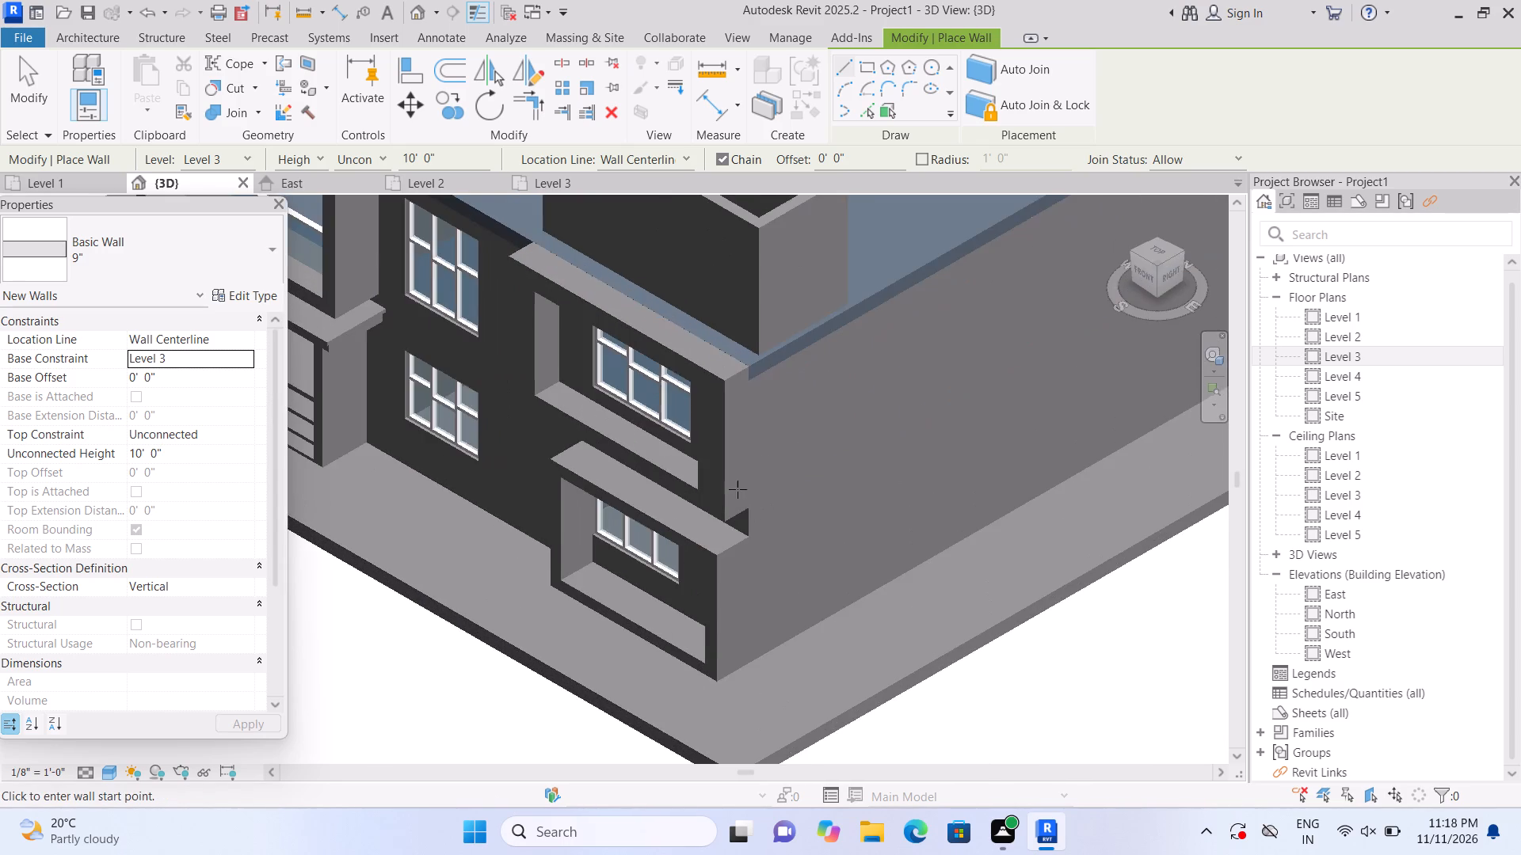
scroll(757, 480, "down", 4)
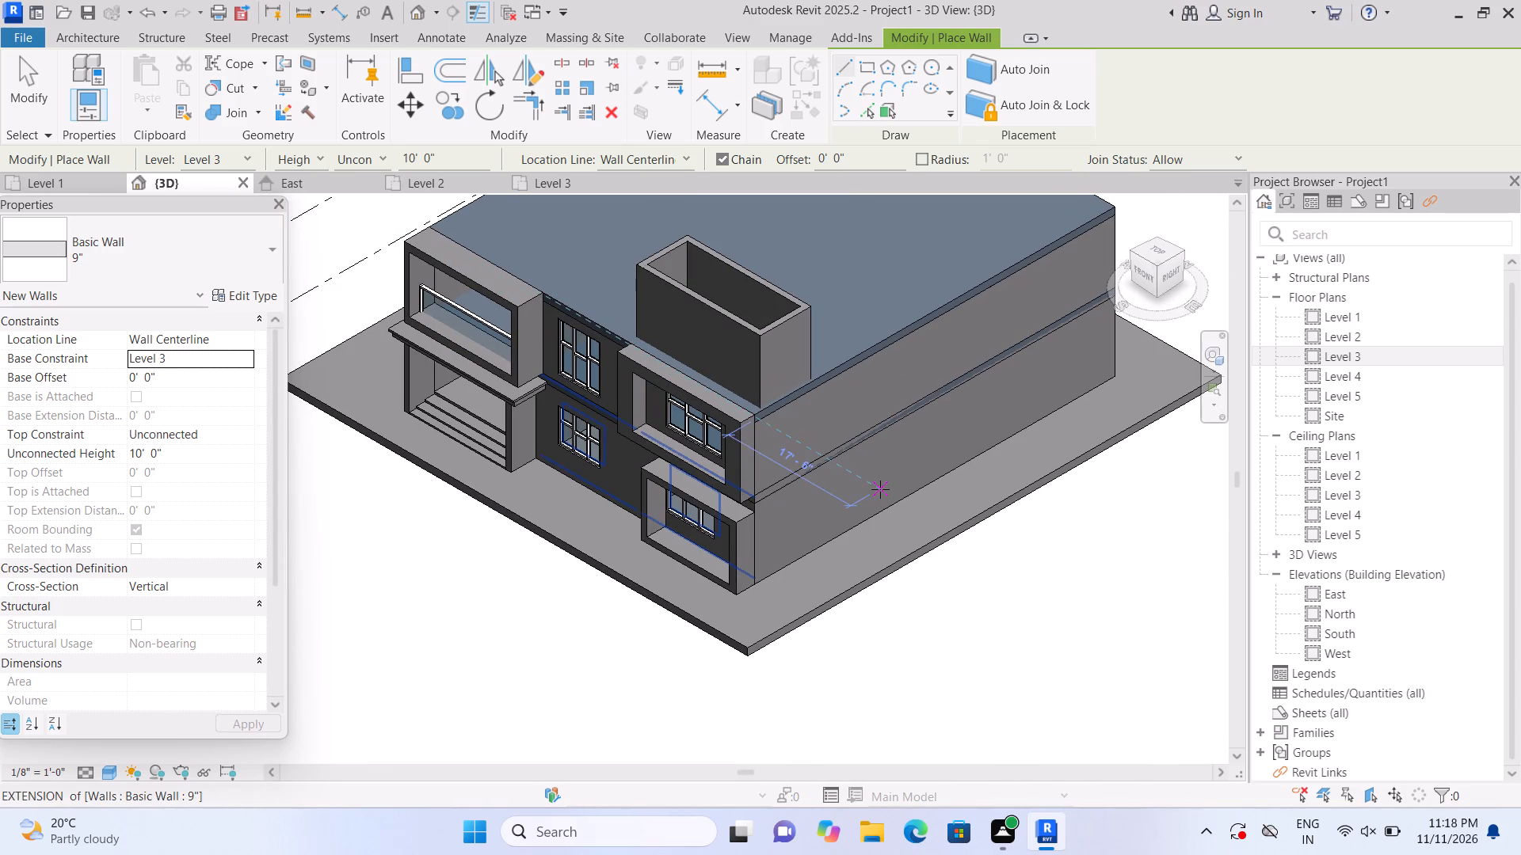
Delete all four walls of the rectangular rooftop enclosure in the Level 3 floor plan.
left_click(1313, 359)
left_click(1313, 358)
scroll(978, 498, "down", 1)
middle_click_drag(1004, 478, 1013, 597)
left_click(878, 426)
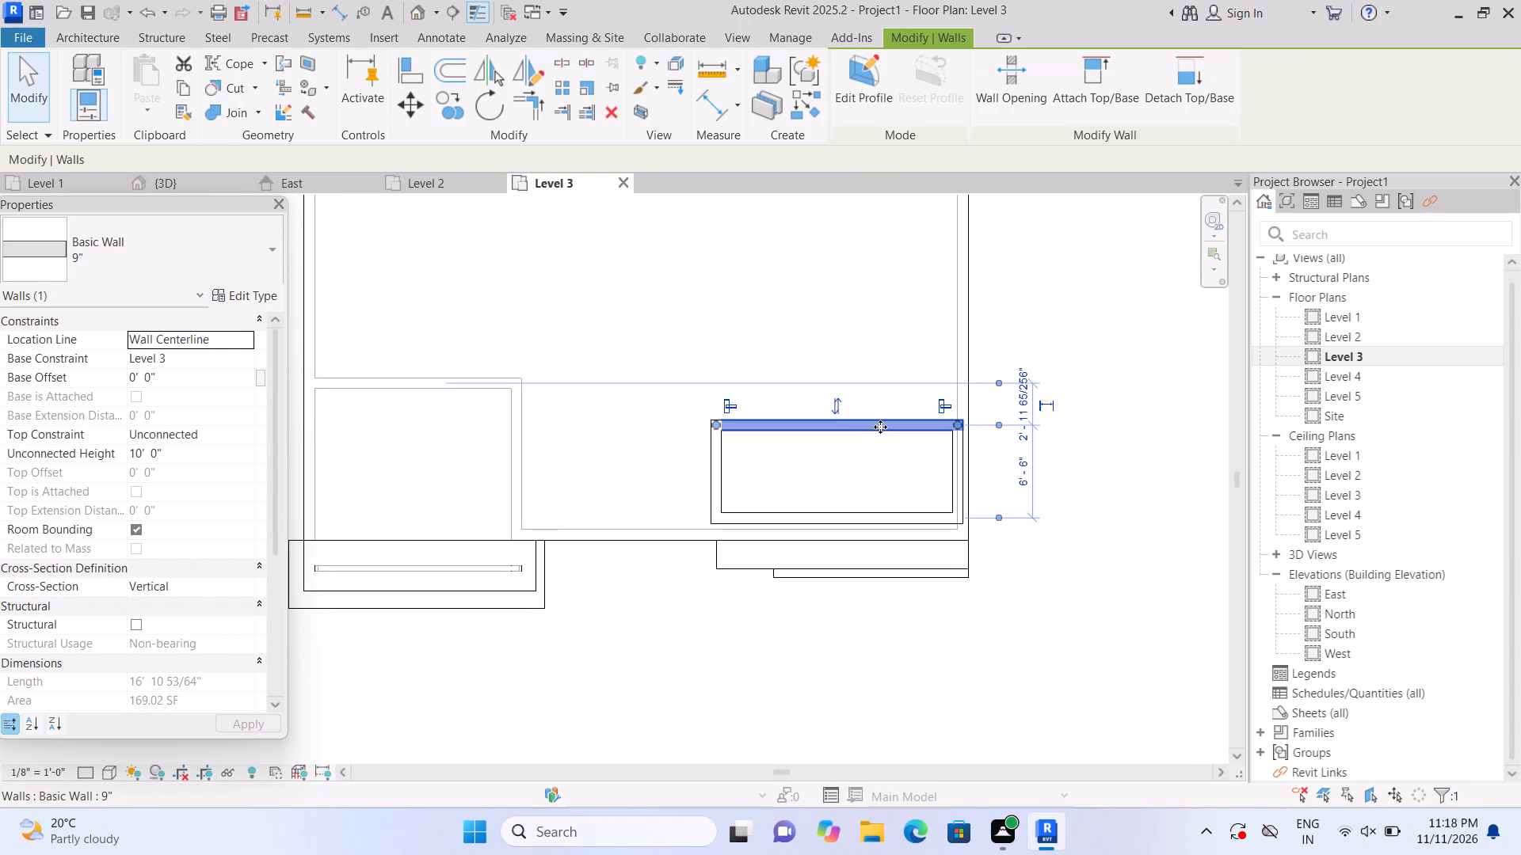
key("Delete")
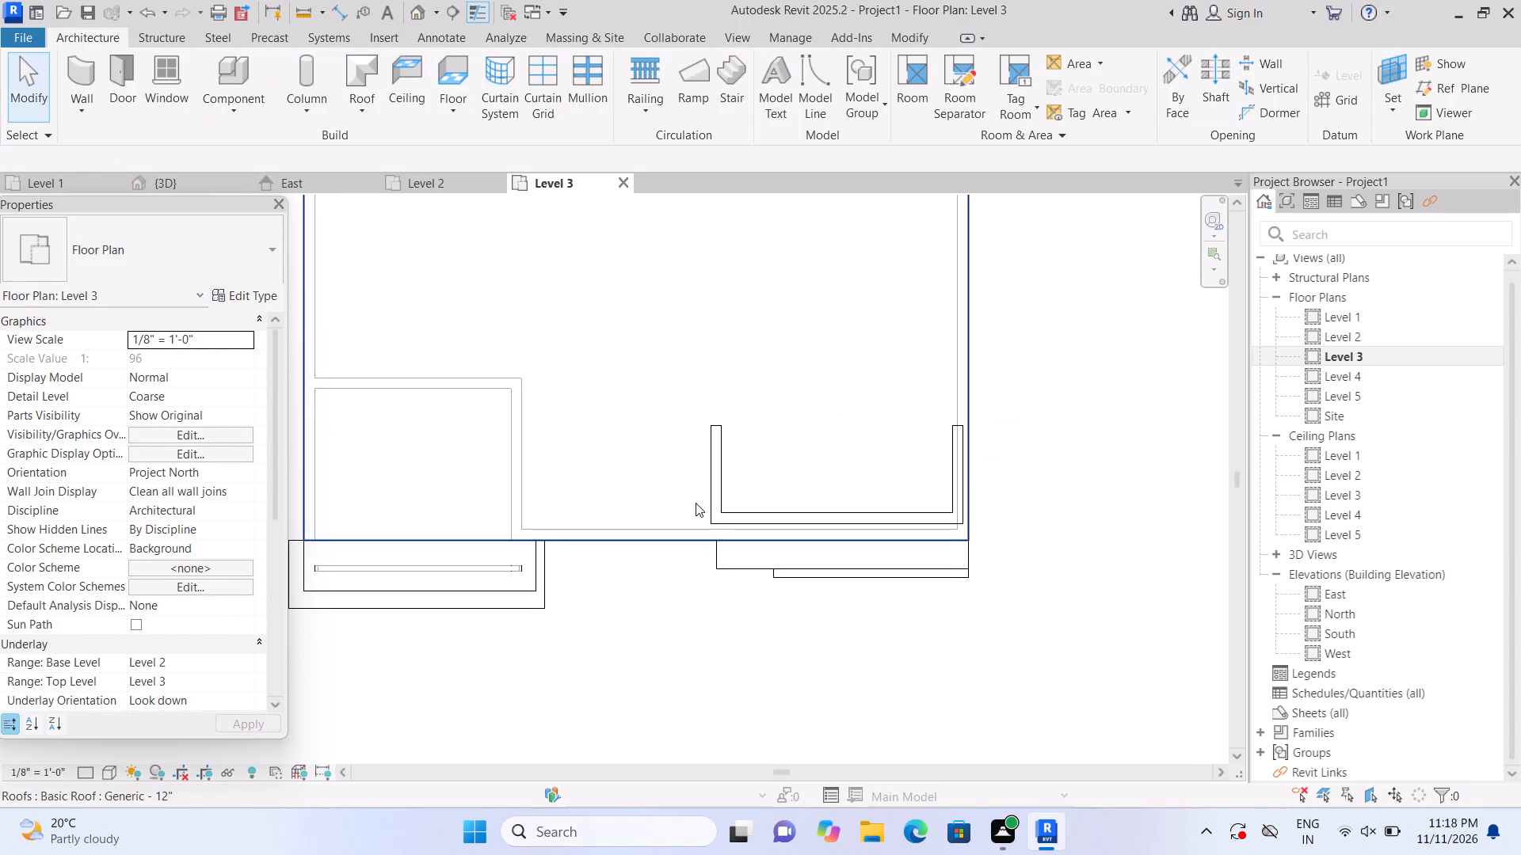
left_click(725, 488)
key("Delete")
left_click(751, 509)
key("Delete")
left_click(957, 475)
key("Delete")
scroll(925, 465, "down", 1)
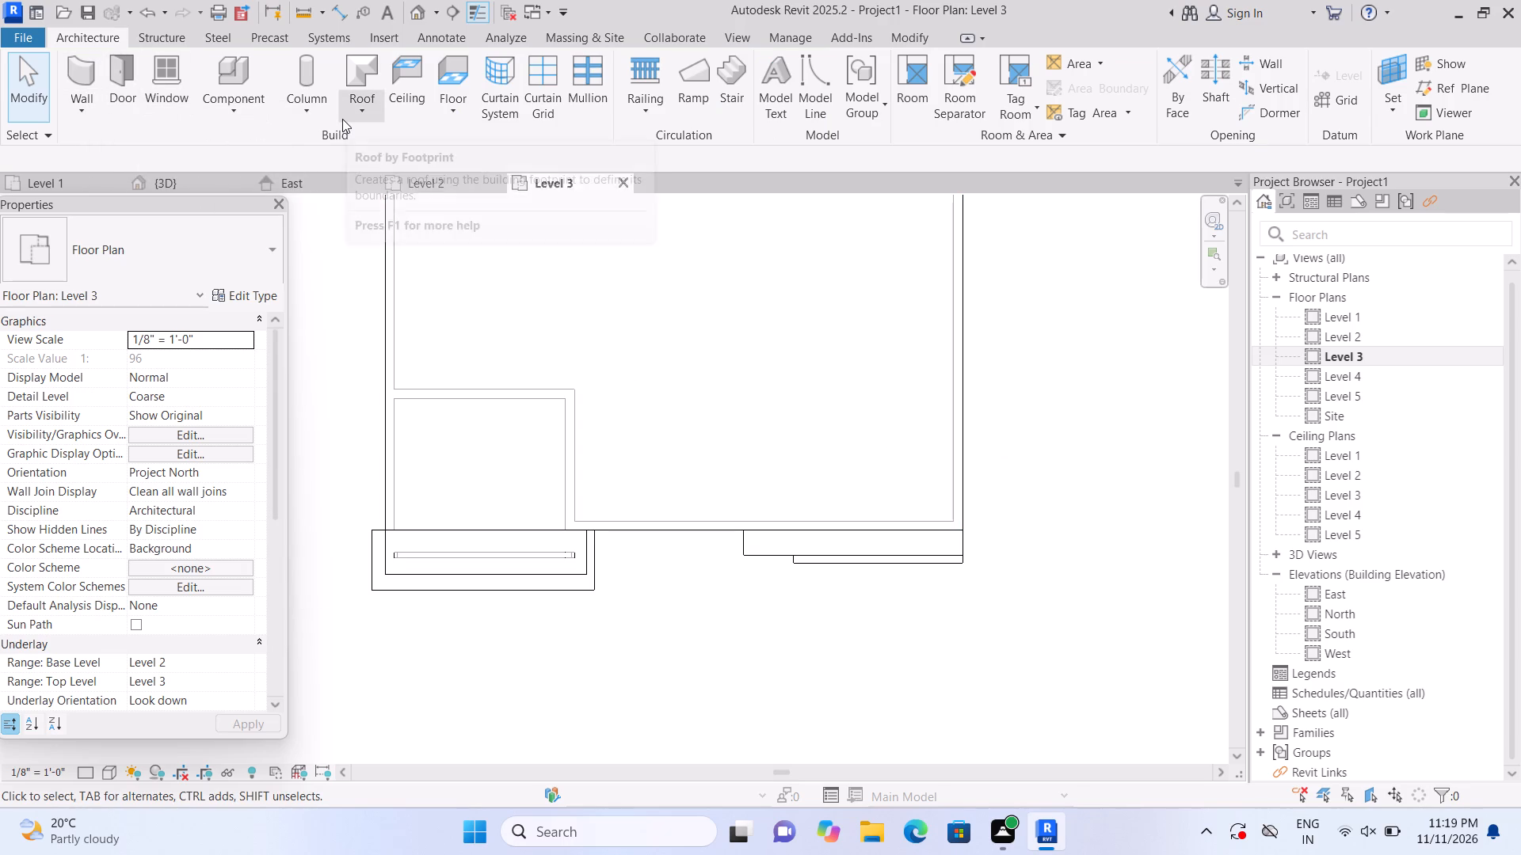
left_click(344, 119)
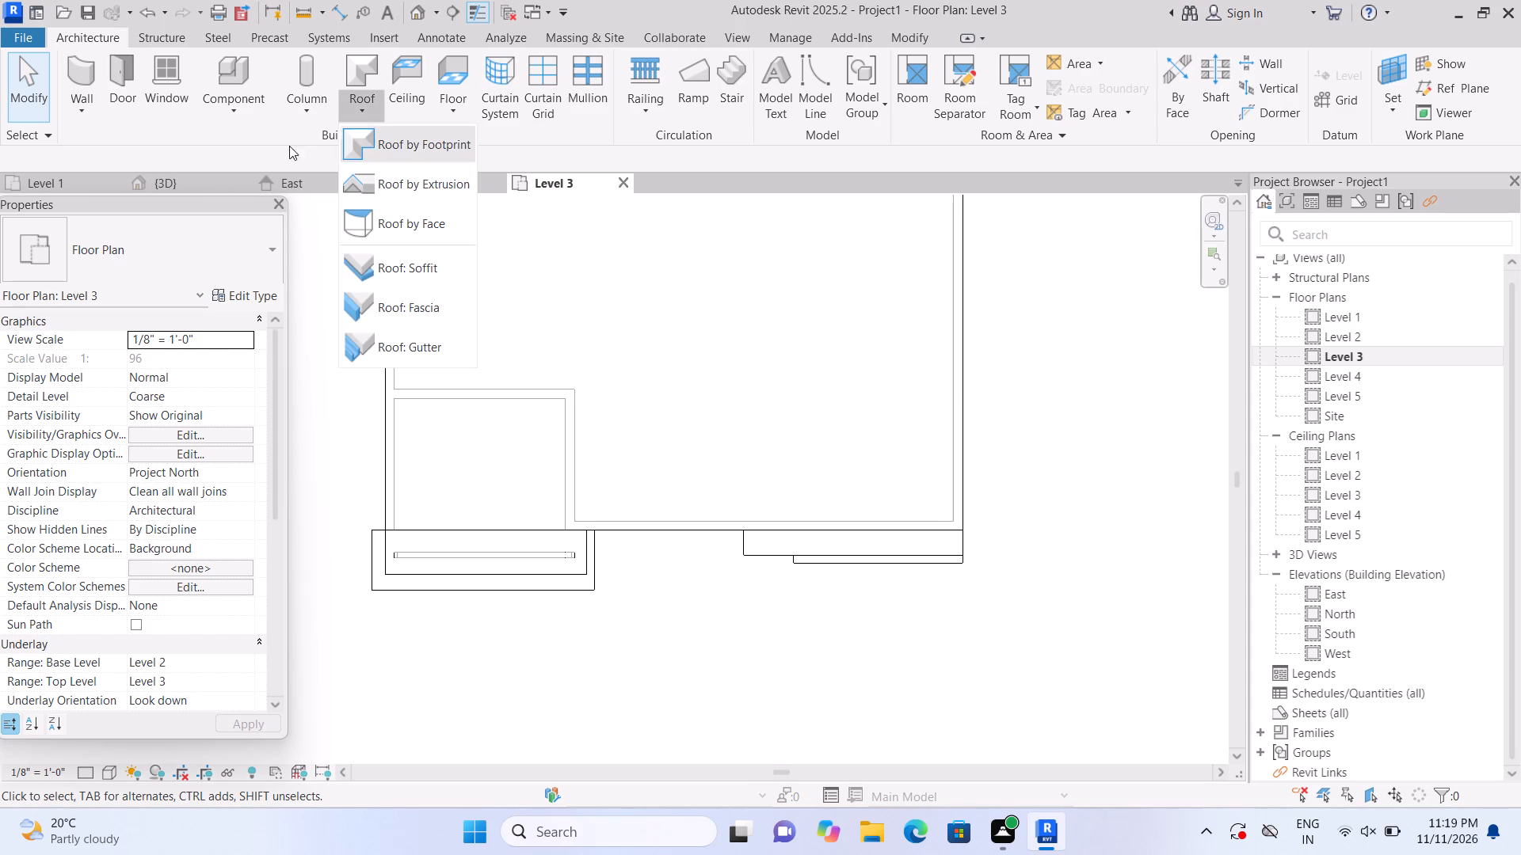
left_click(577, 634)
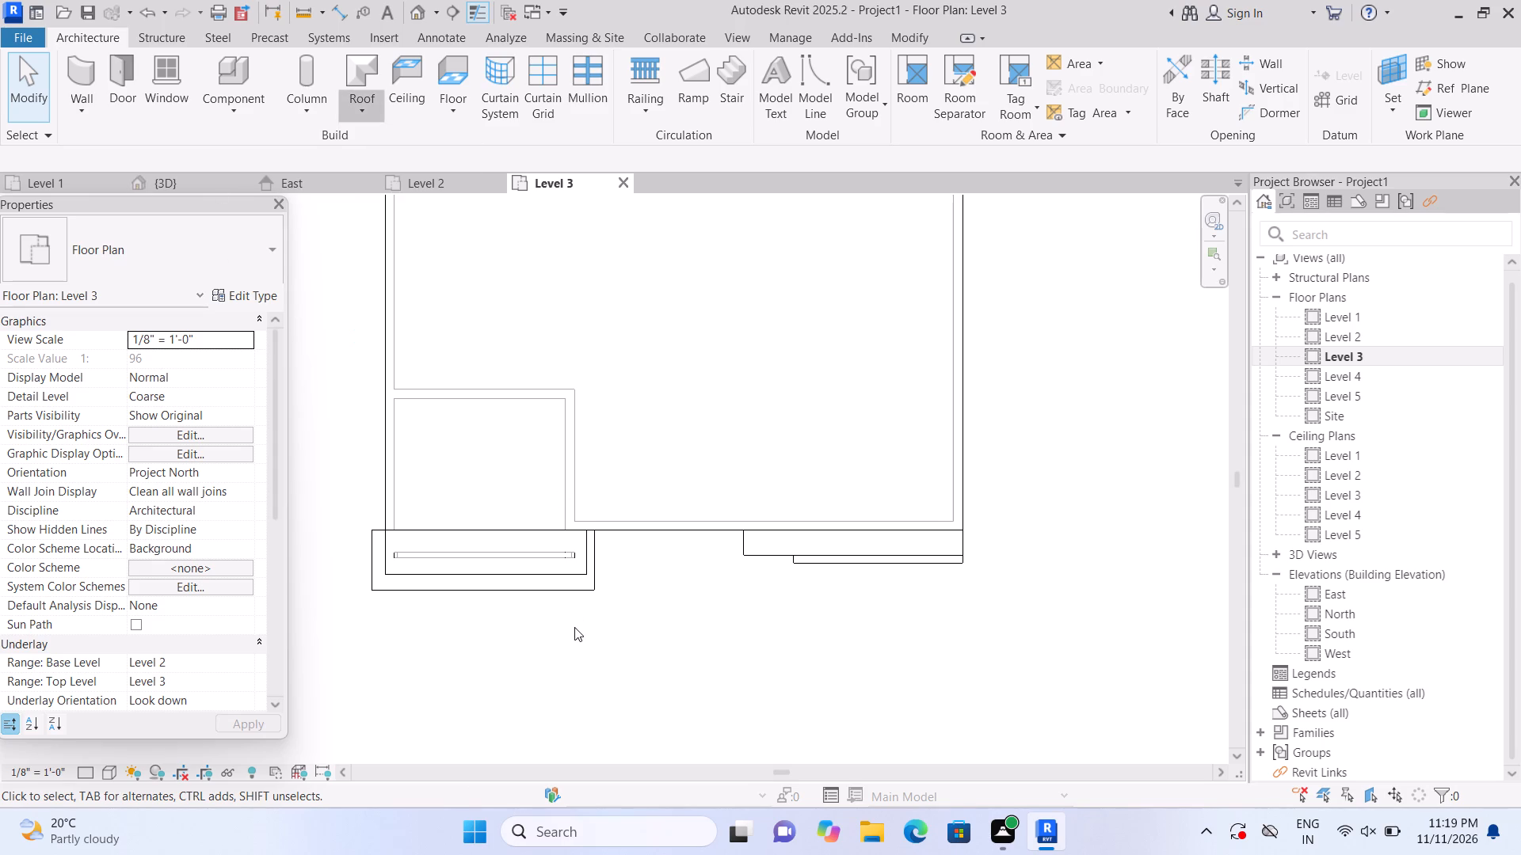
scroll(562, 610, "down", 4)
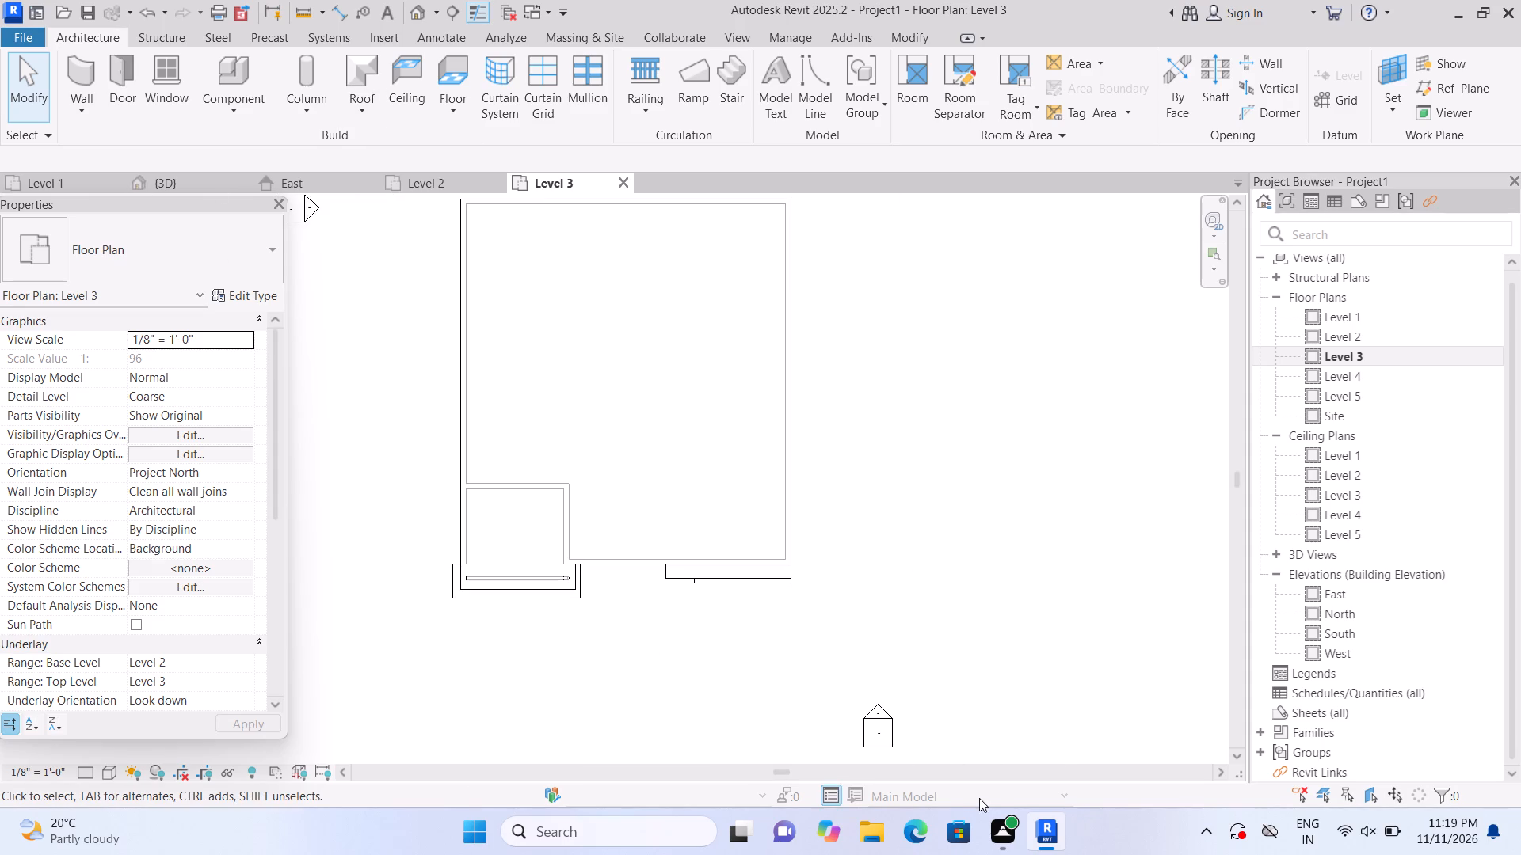
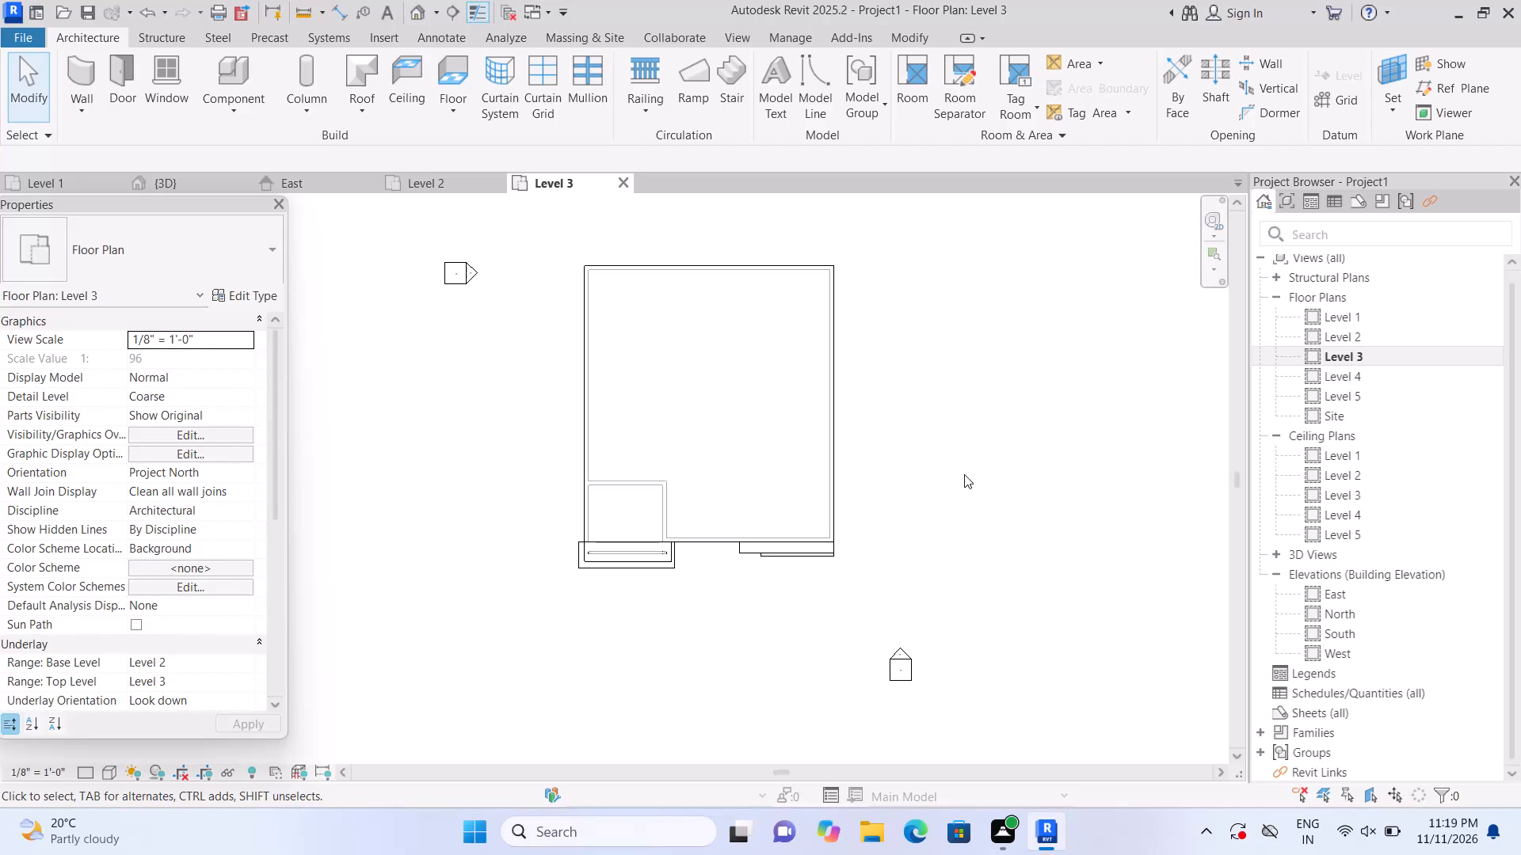
Draw a closed rectangle of 9" basic walls, 15'-0" by 7'-0", on Level 3 inside the roof corner behind the far window frames.
scroll(624, 484, "up", 2)
scroll(730, 498, "up", 3)
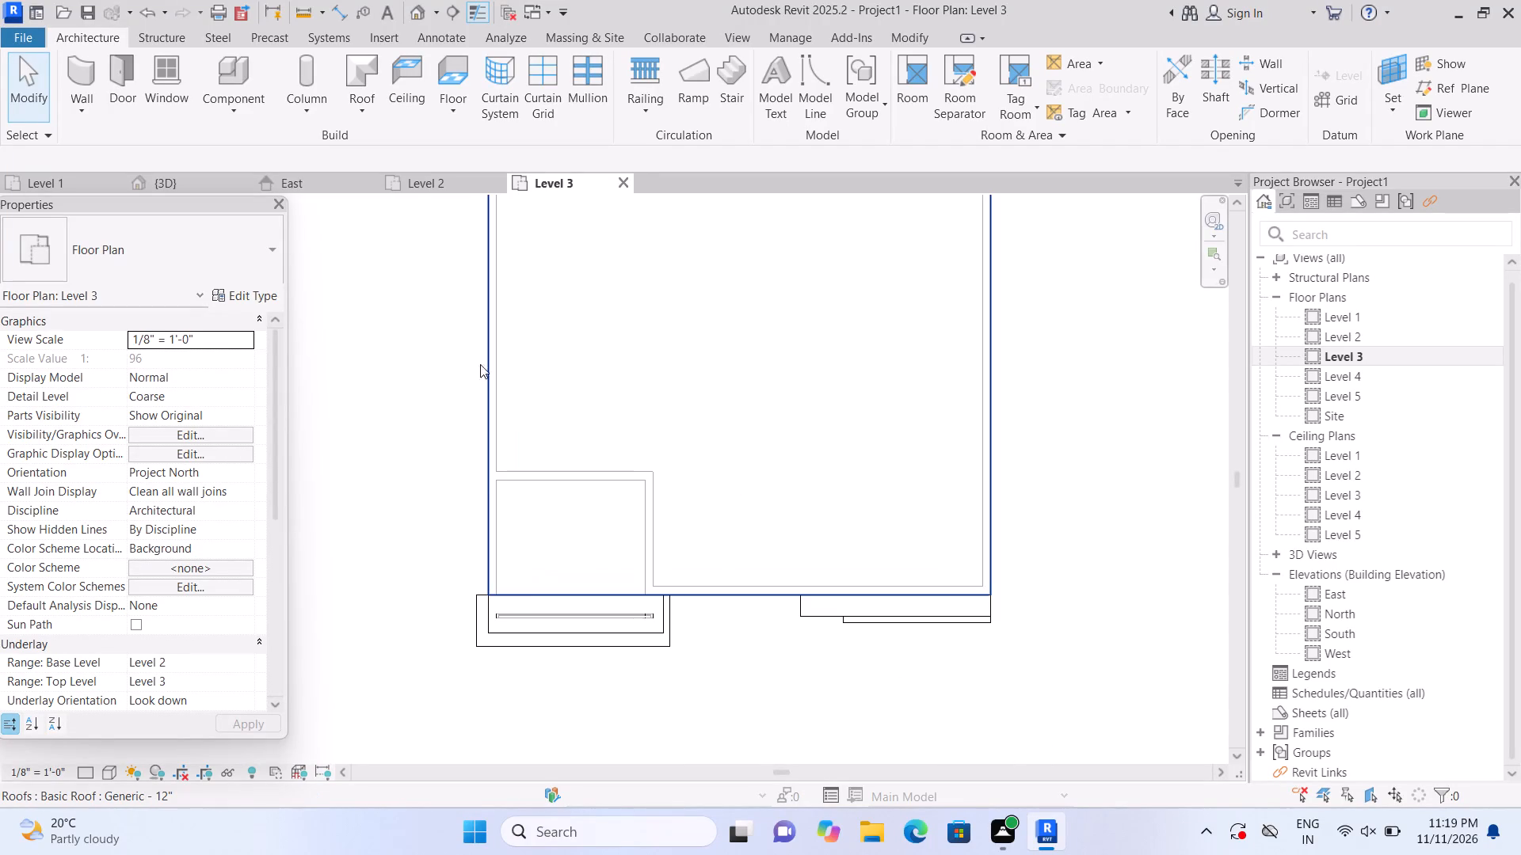
left_click(75, 82)
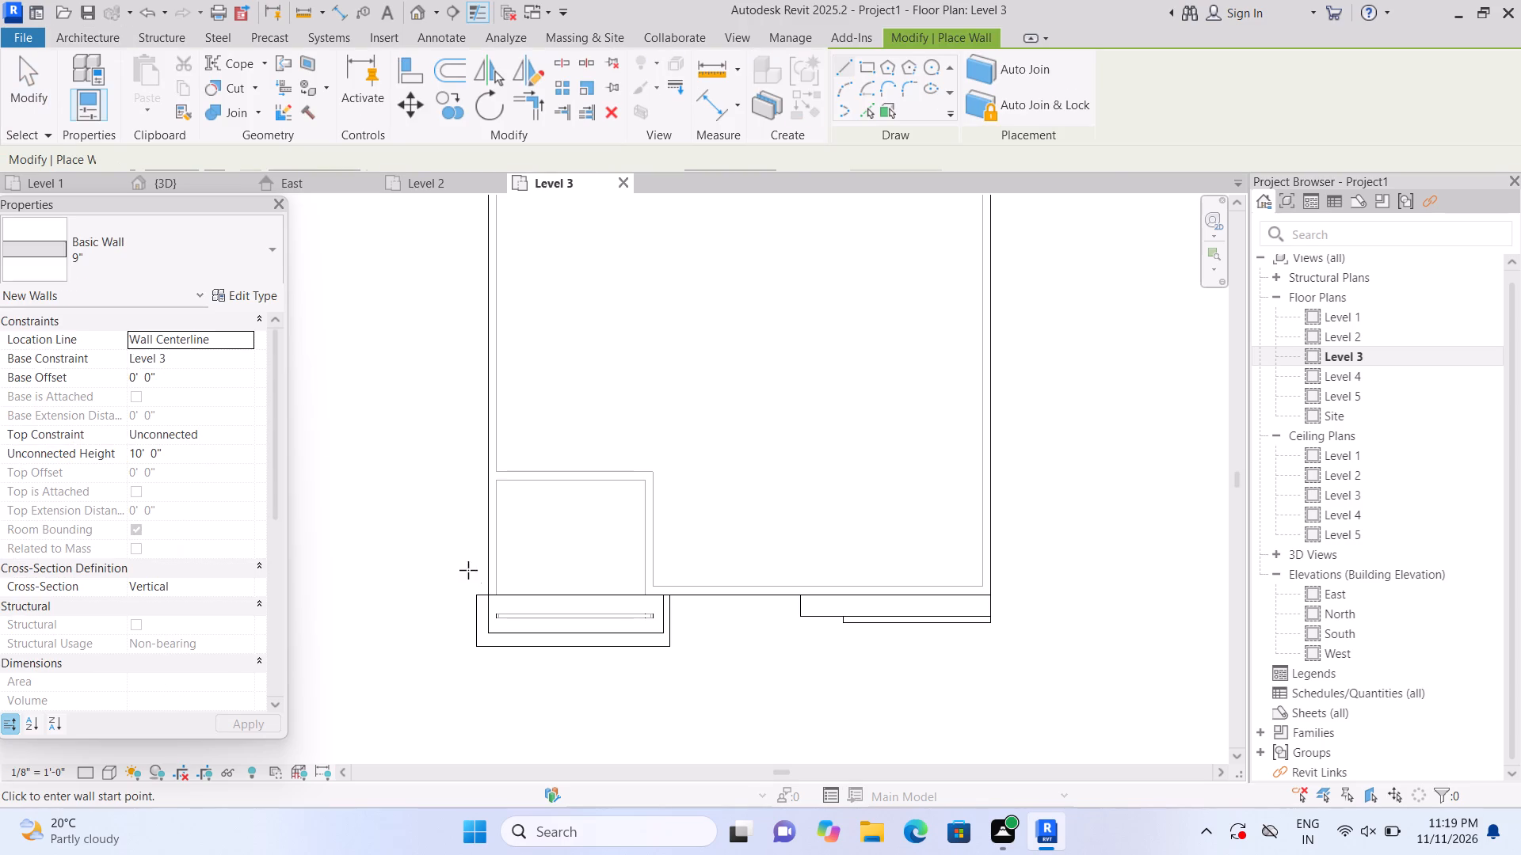
scroll(898, 663, "up", 2)
scroll(870, 573, "up", 2)
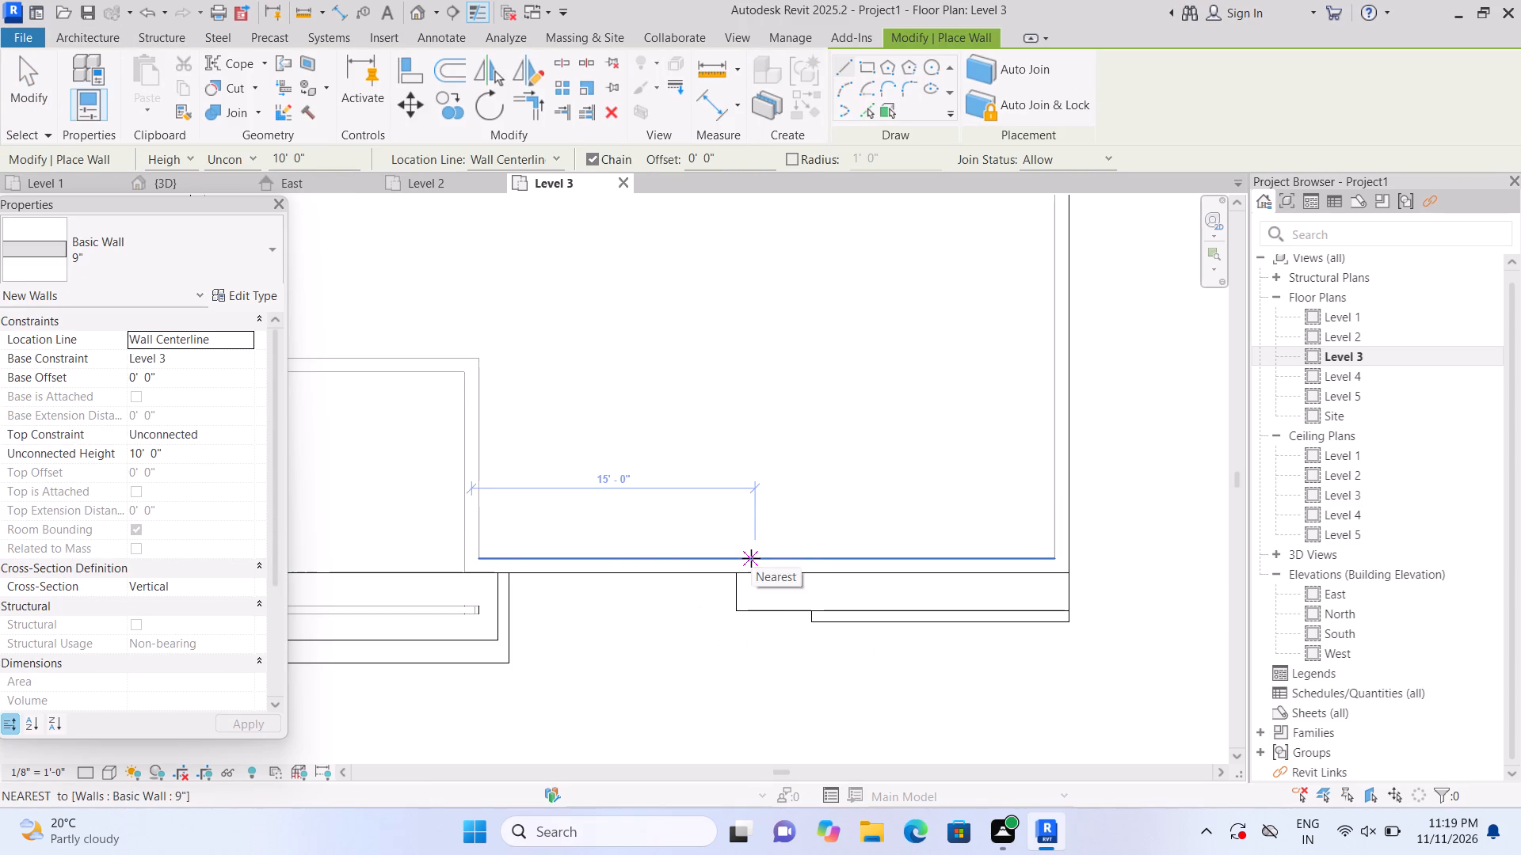
left_click(751, 558)
left_click(753, 421)
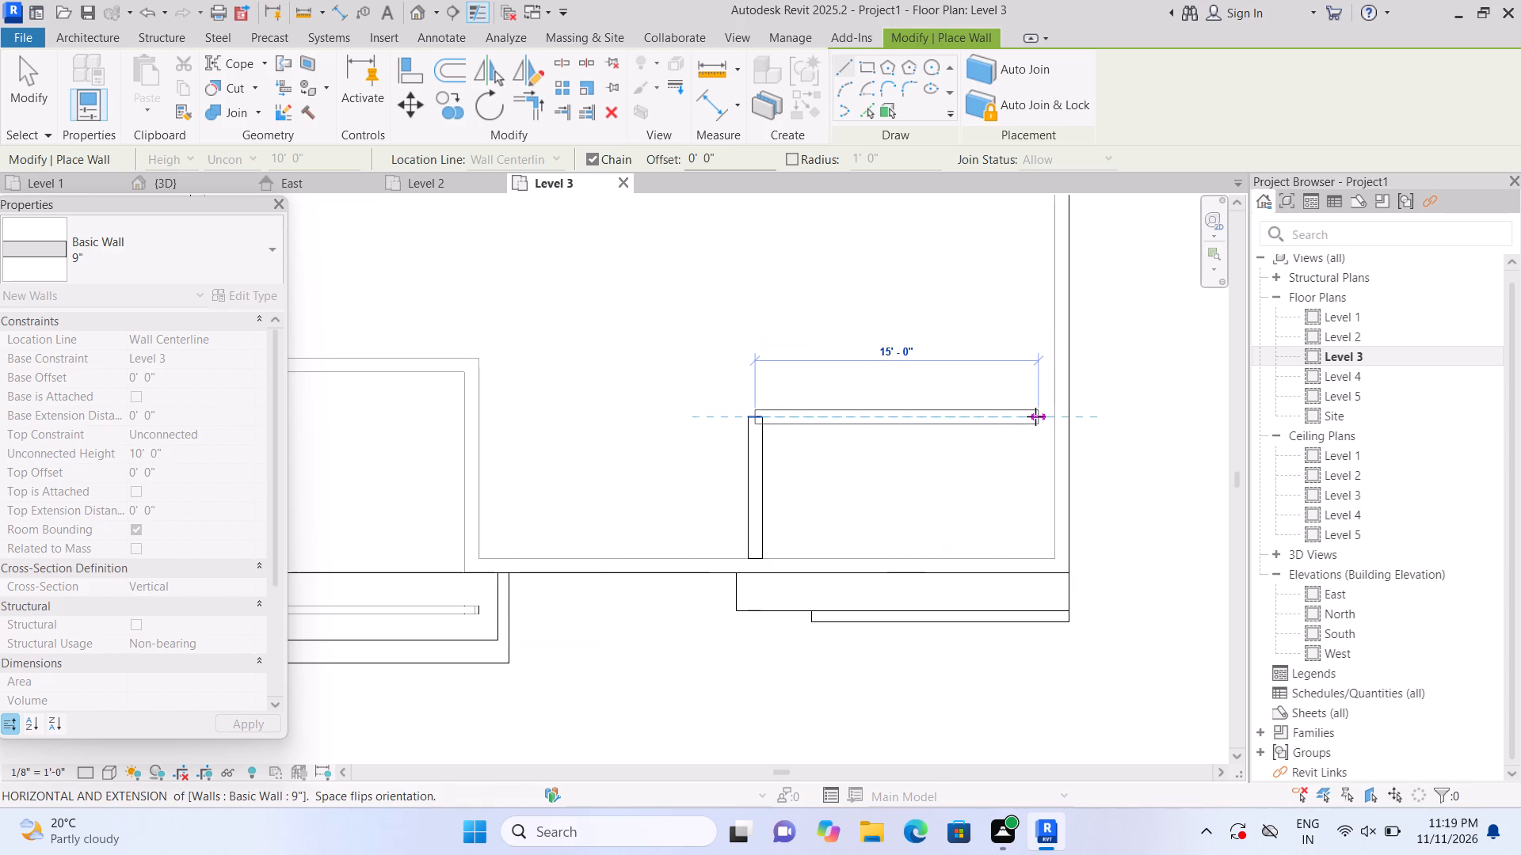
left_click(1035, 416)
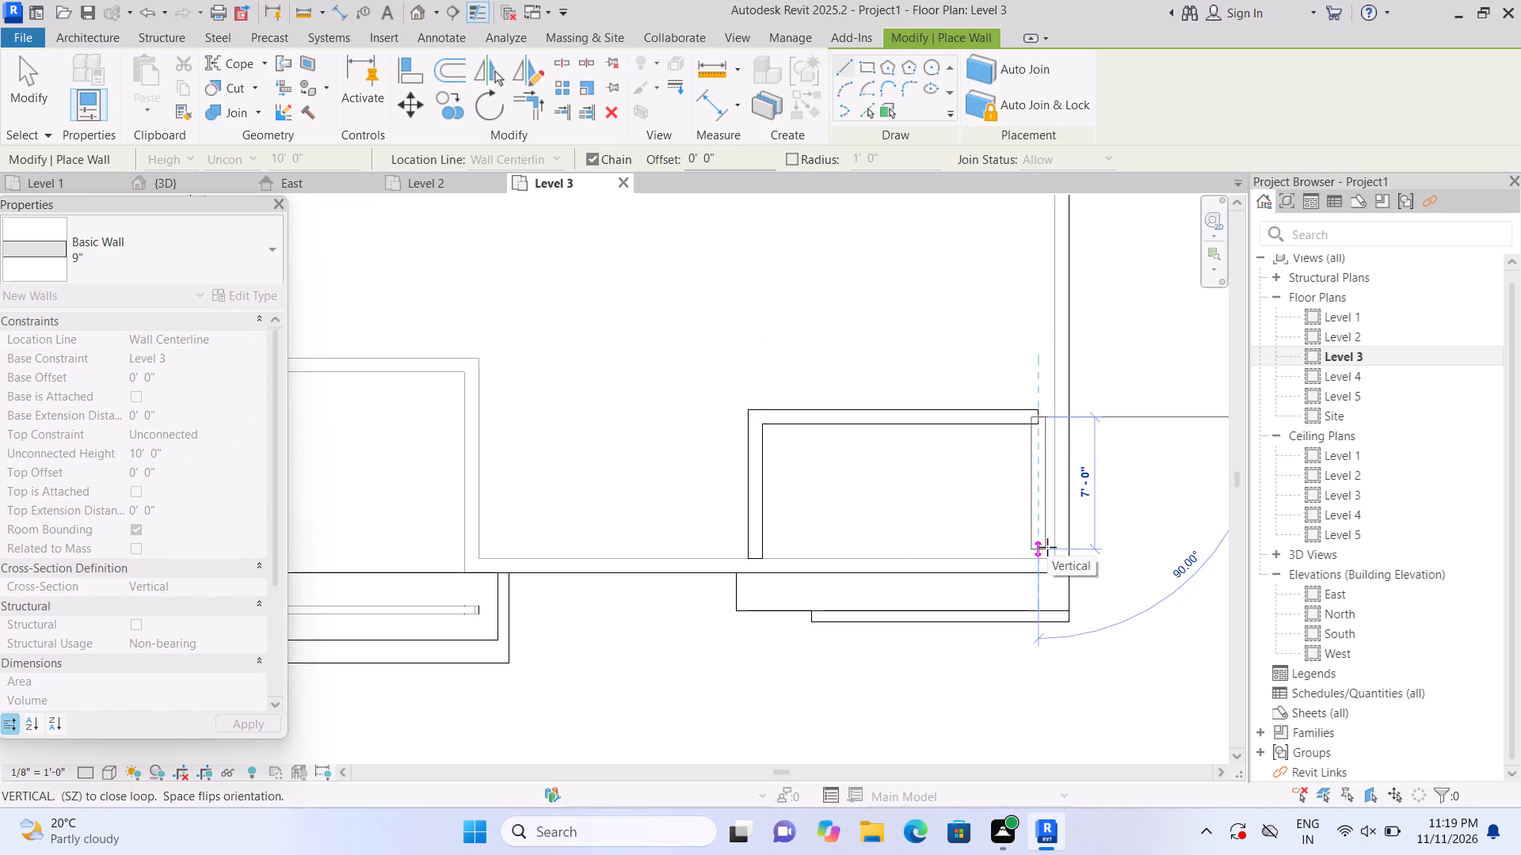
scroll(1047, 549, "up", 3)
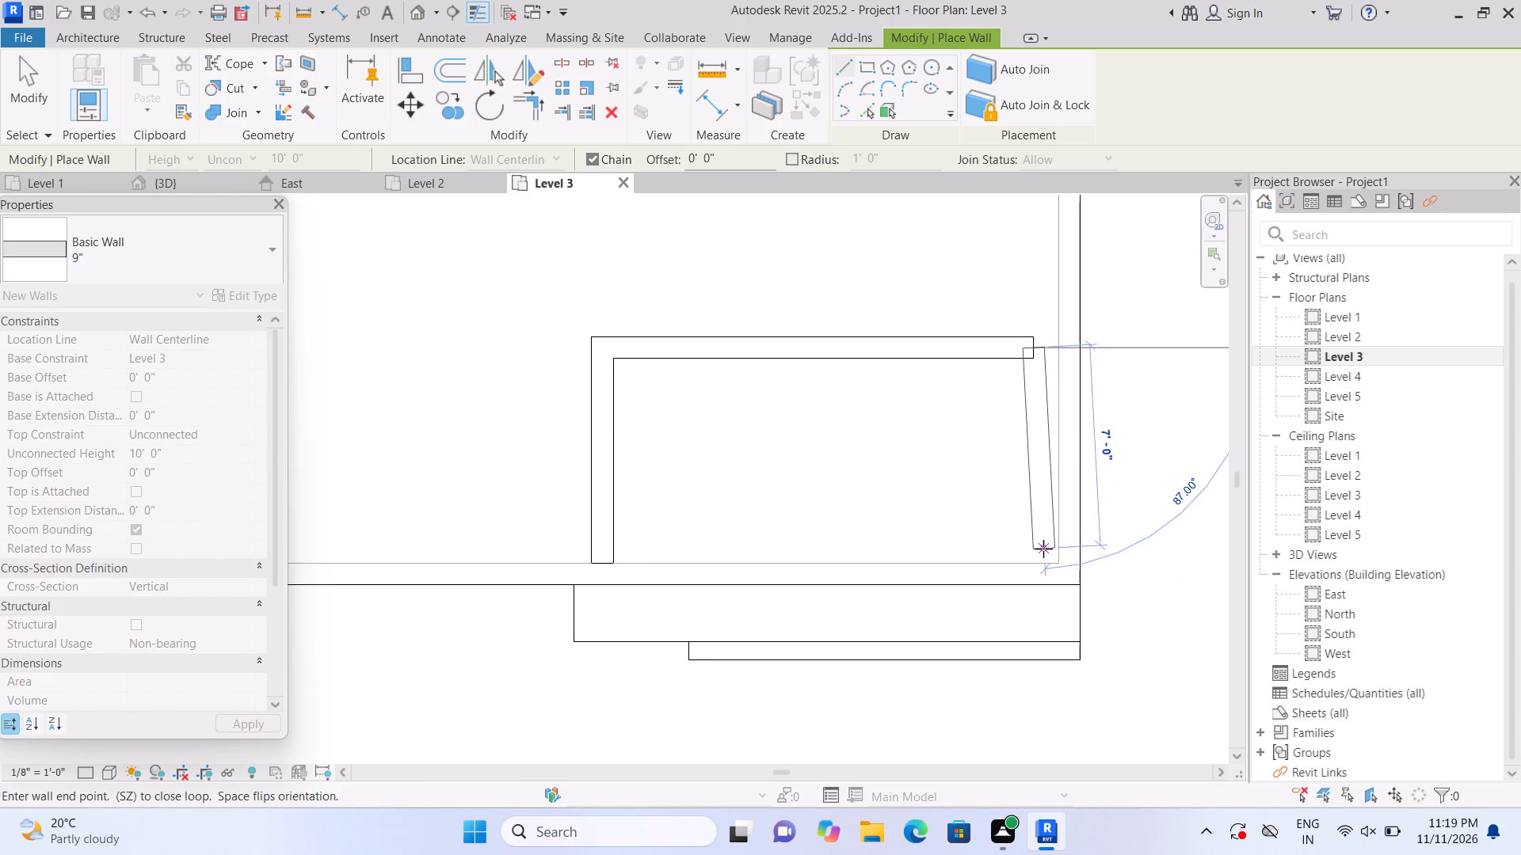
left_click(1038, 547)
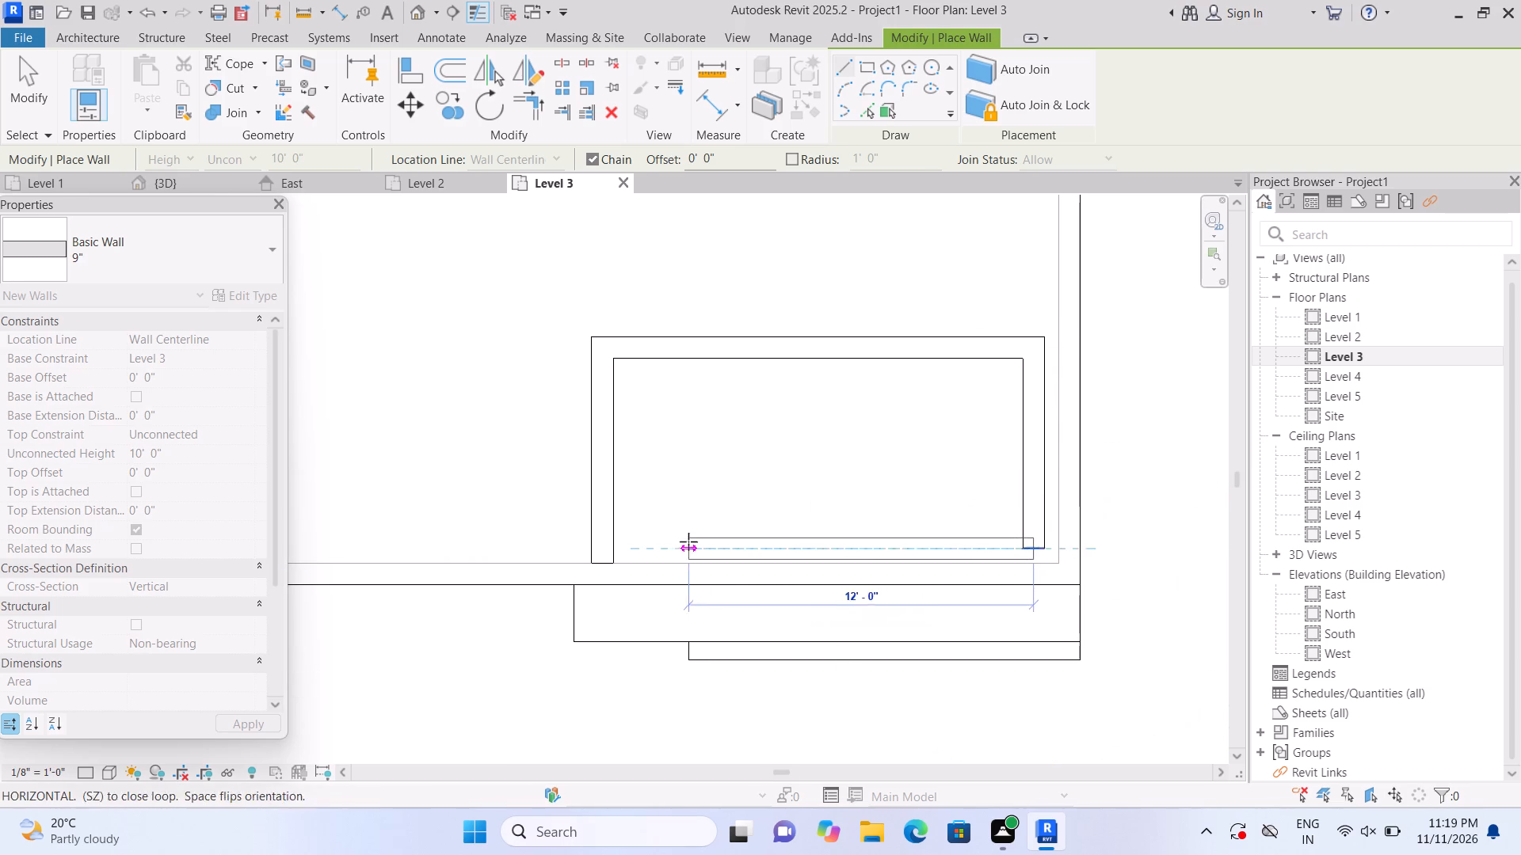
left_click(600, 539)
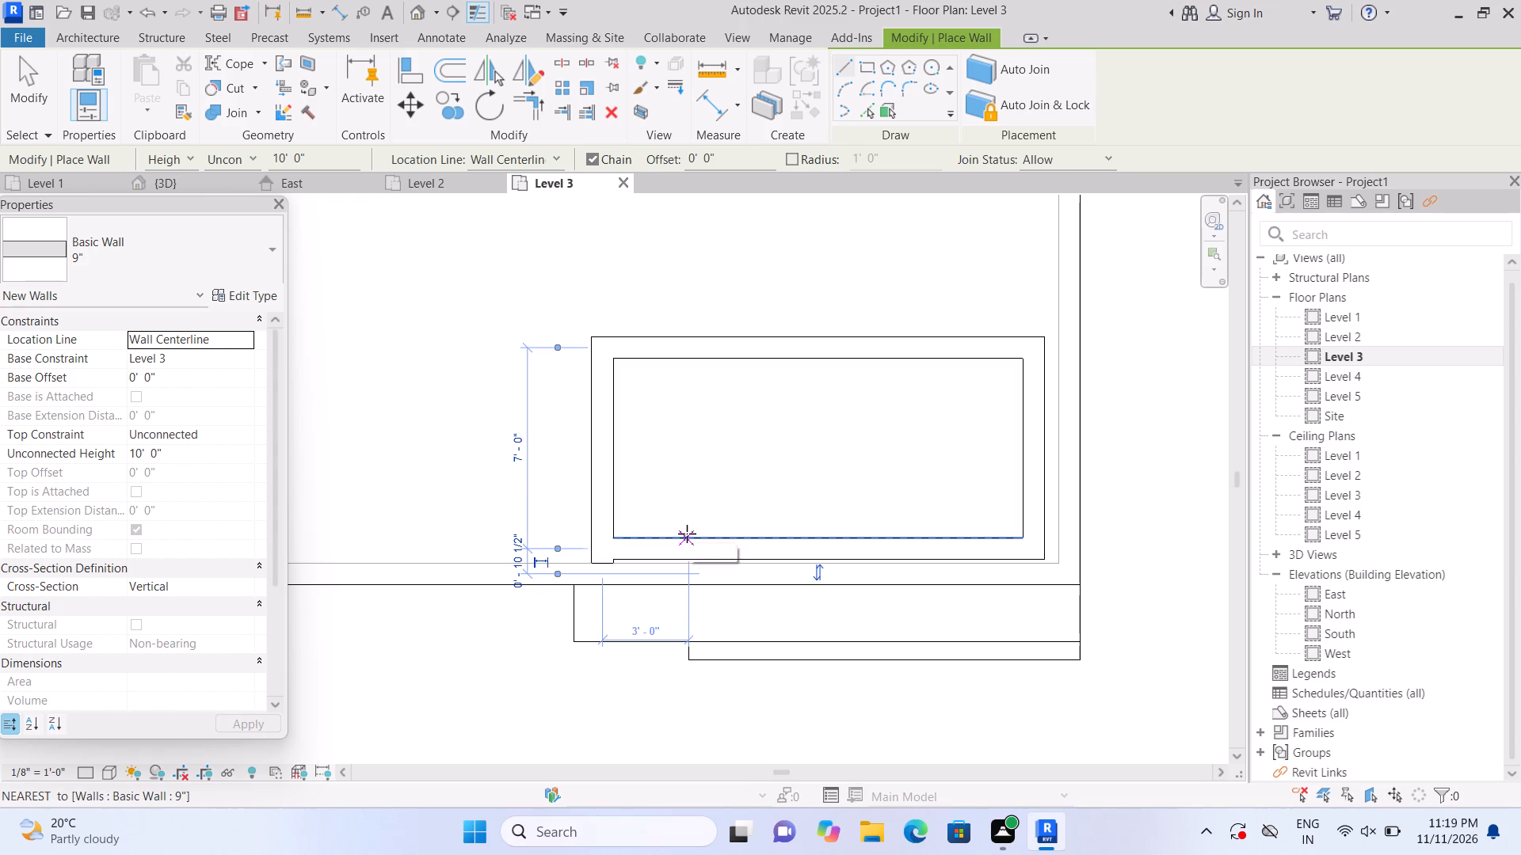
key("Escape")
key("Escape")
Delete the enclosure's short side wall farther from the roof corner and redraw it as a 9" wall joining the two long walls.
scroll(673, 543, "up", 2)
left_click(602, 568)
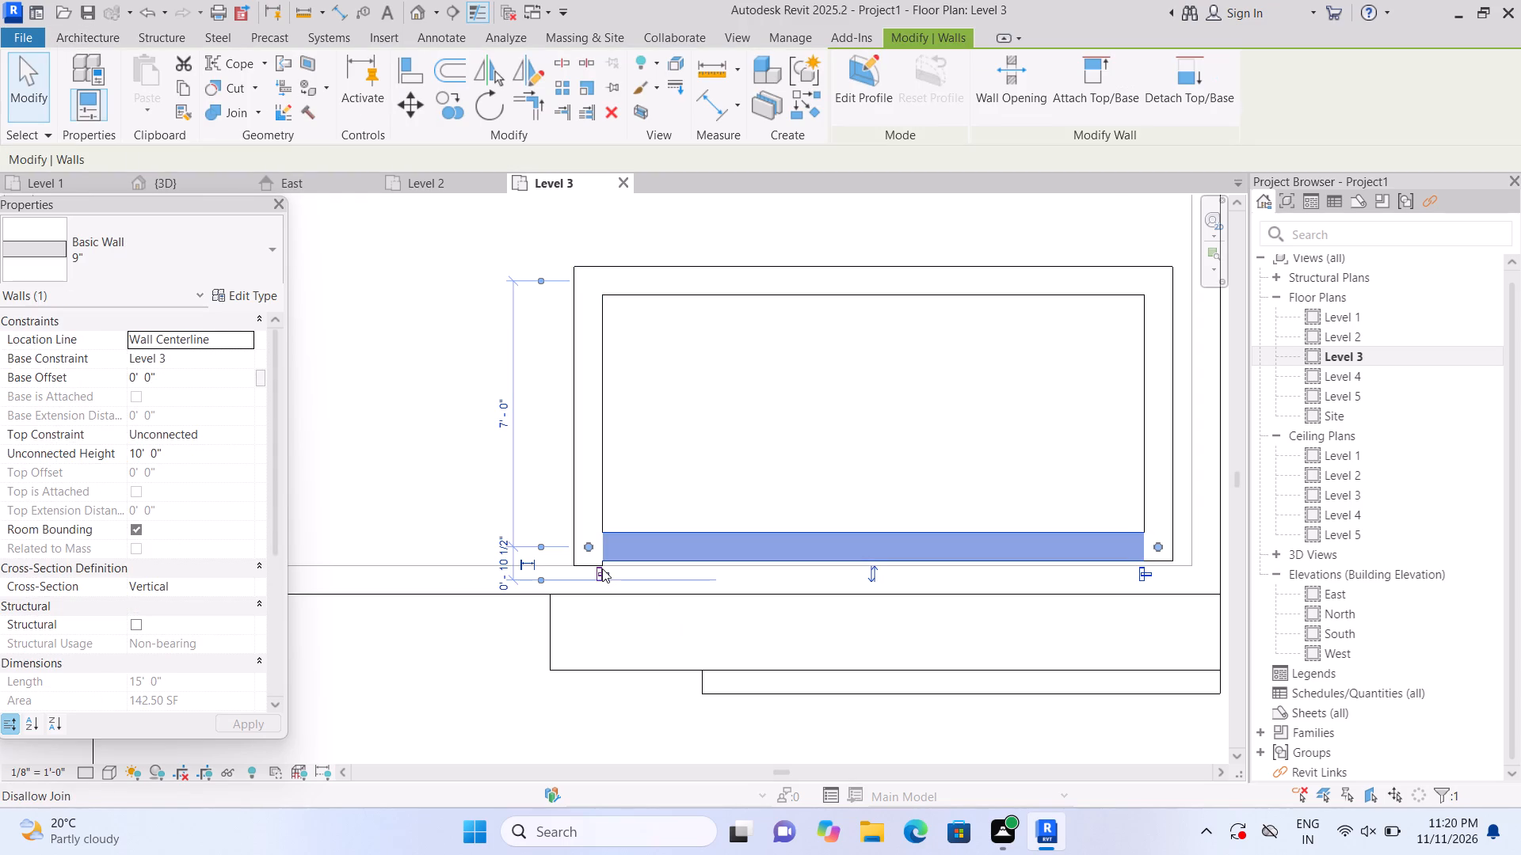
key("Escape")
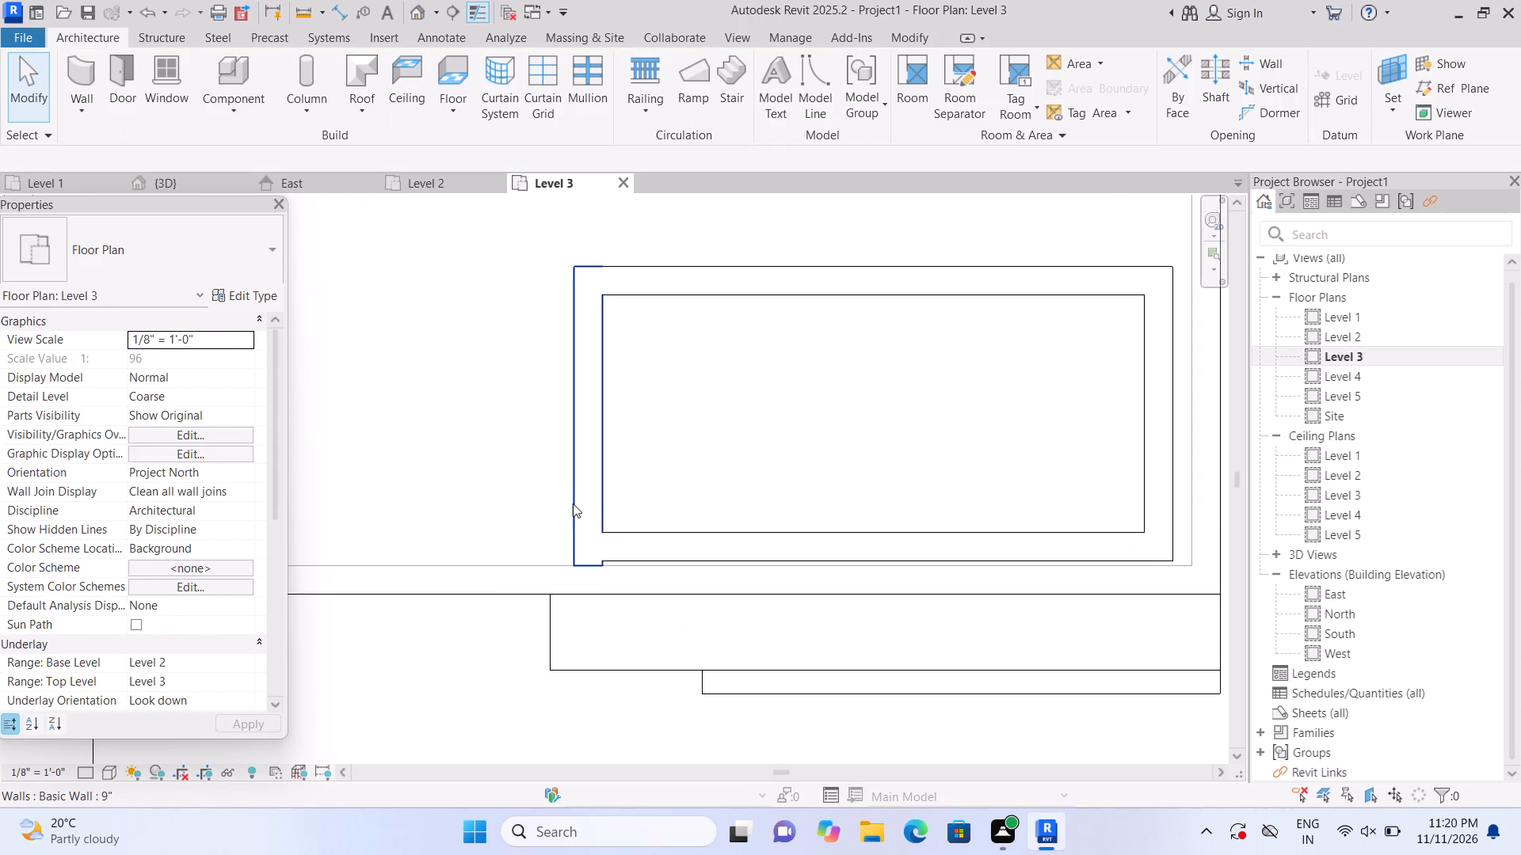
left_click(573, 503)
key("Delete")
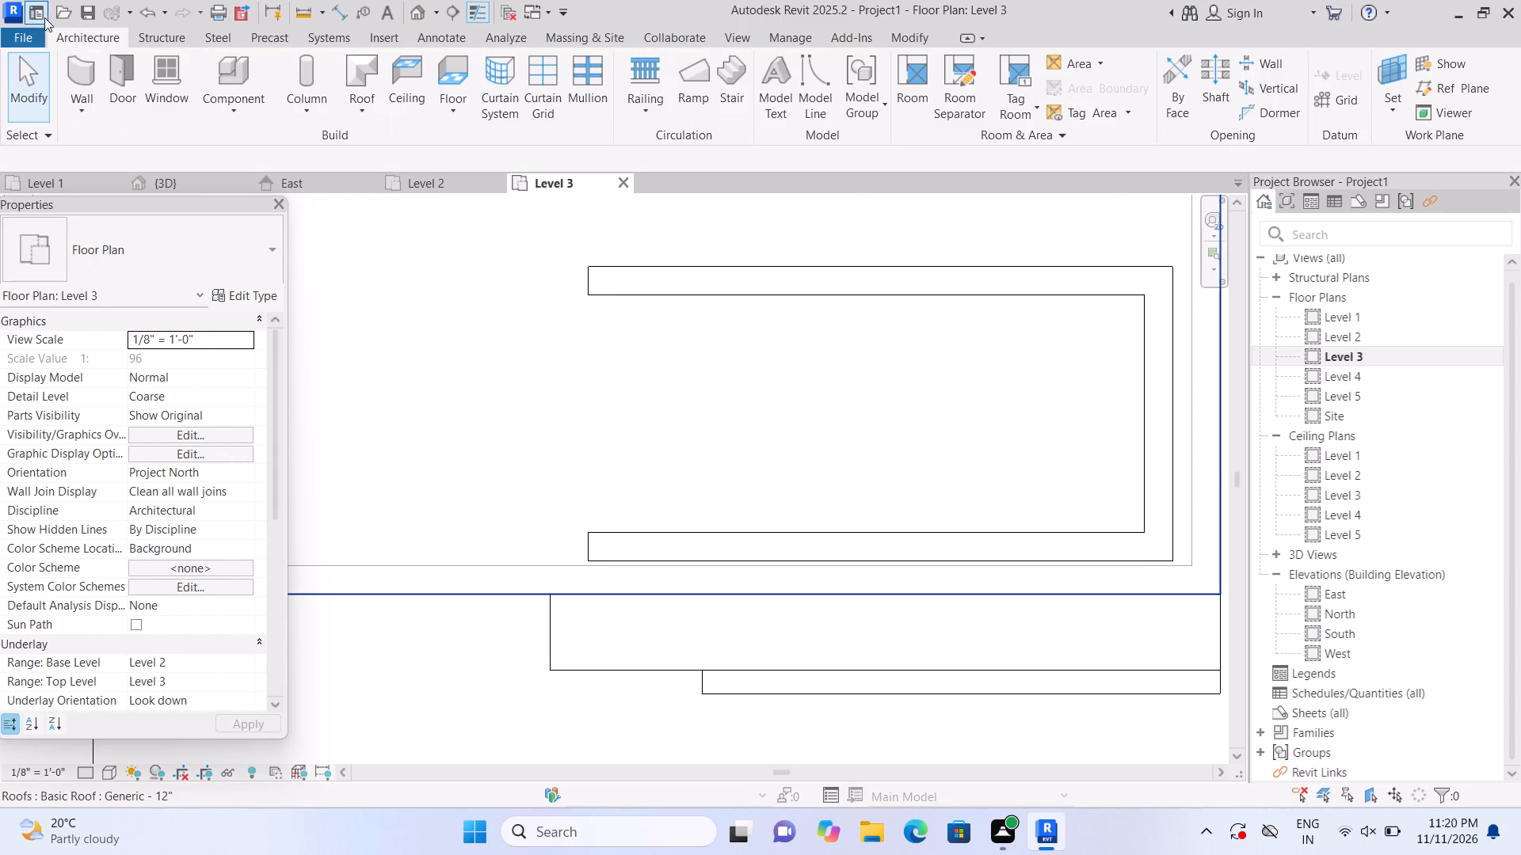
left_click(78, 68)
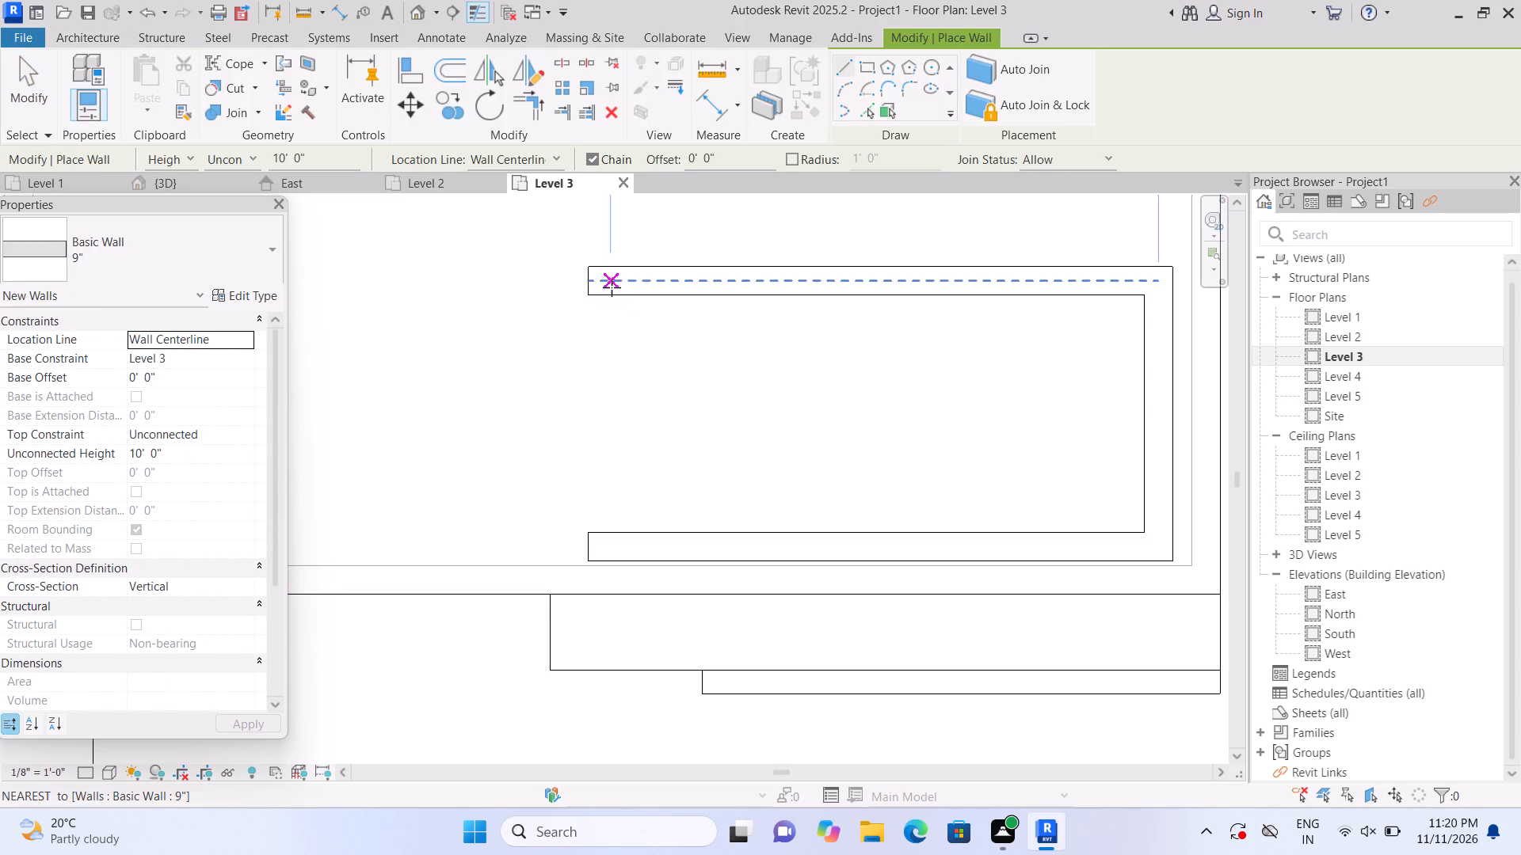
left_click(593, 299)
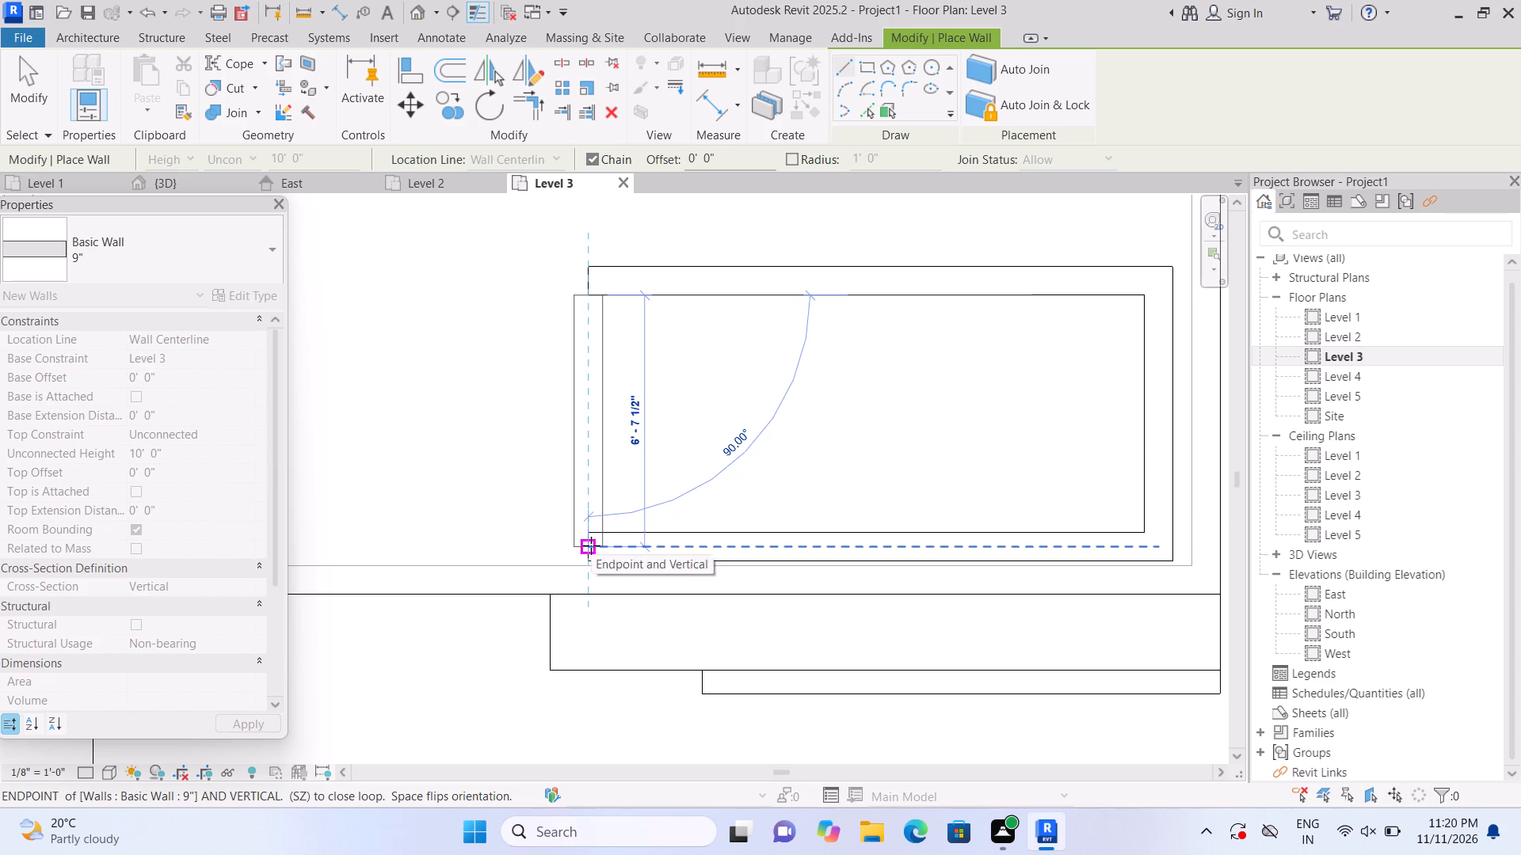
left_click(589, 544)
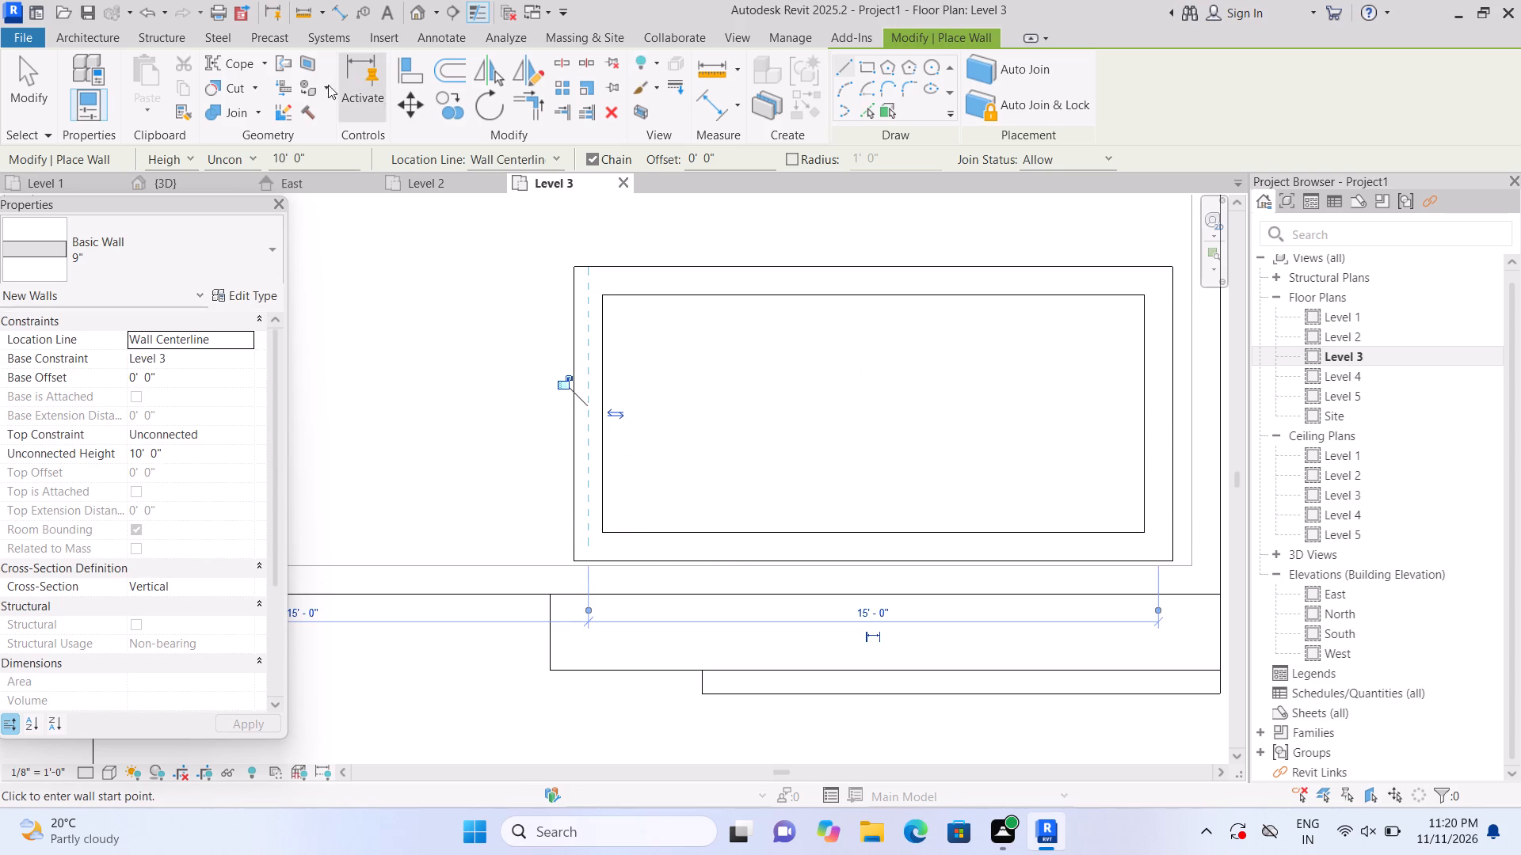
Examine the redrawn rooftop enclosure and the front facade in the 3D view.
left_click(417, 9)
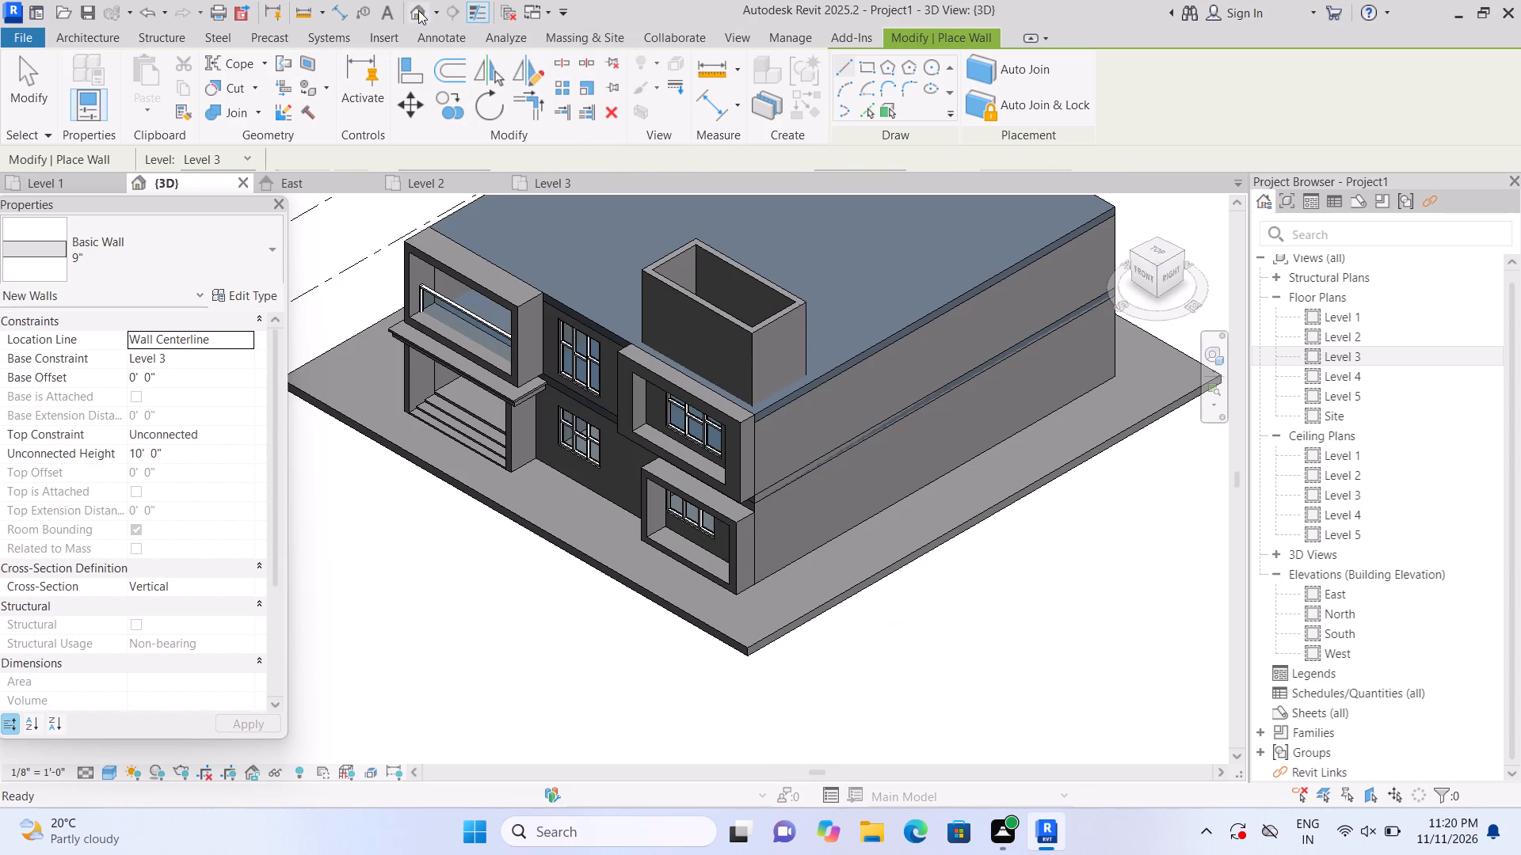
scroll(591, 256, "up", 2)
scroll(654, 315, "up", 1)
scroll(660, 334, "down", 6)
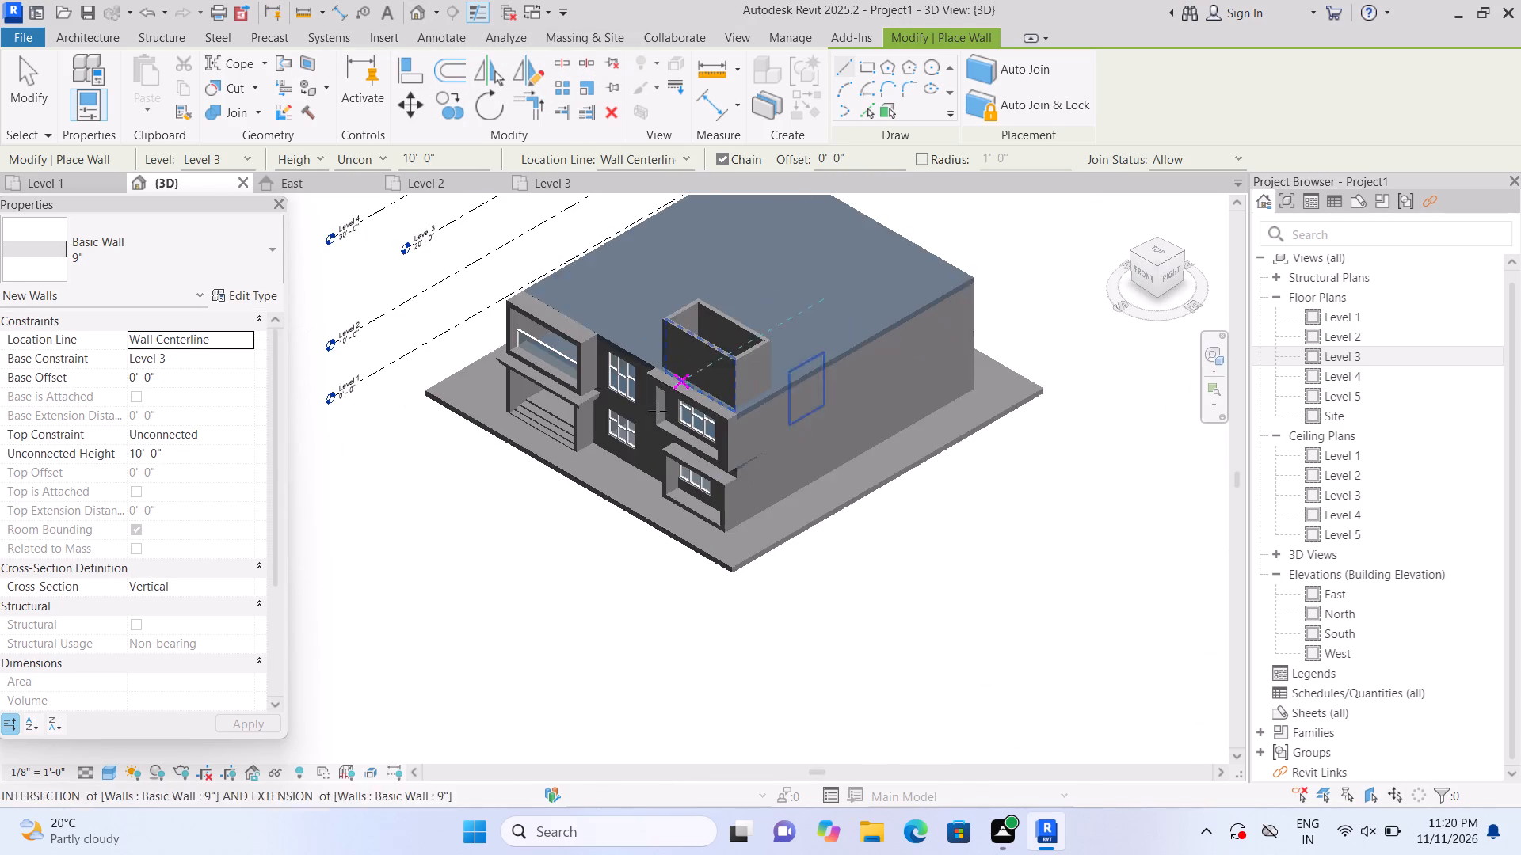
scroll(581, 557, "up", 2)
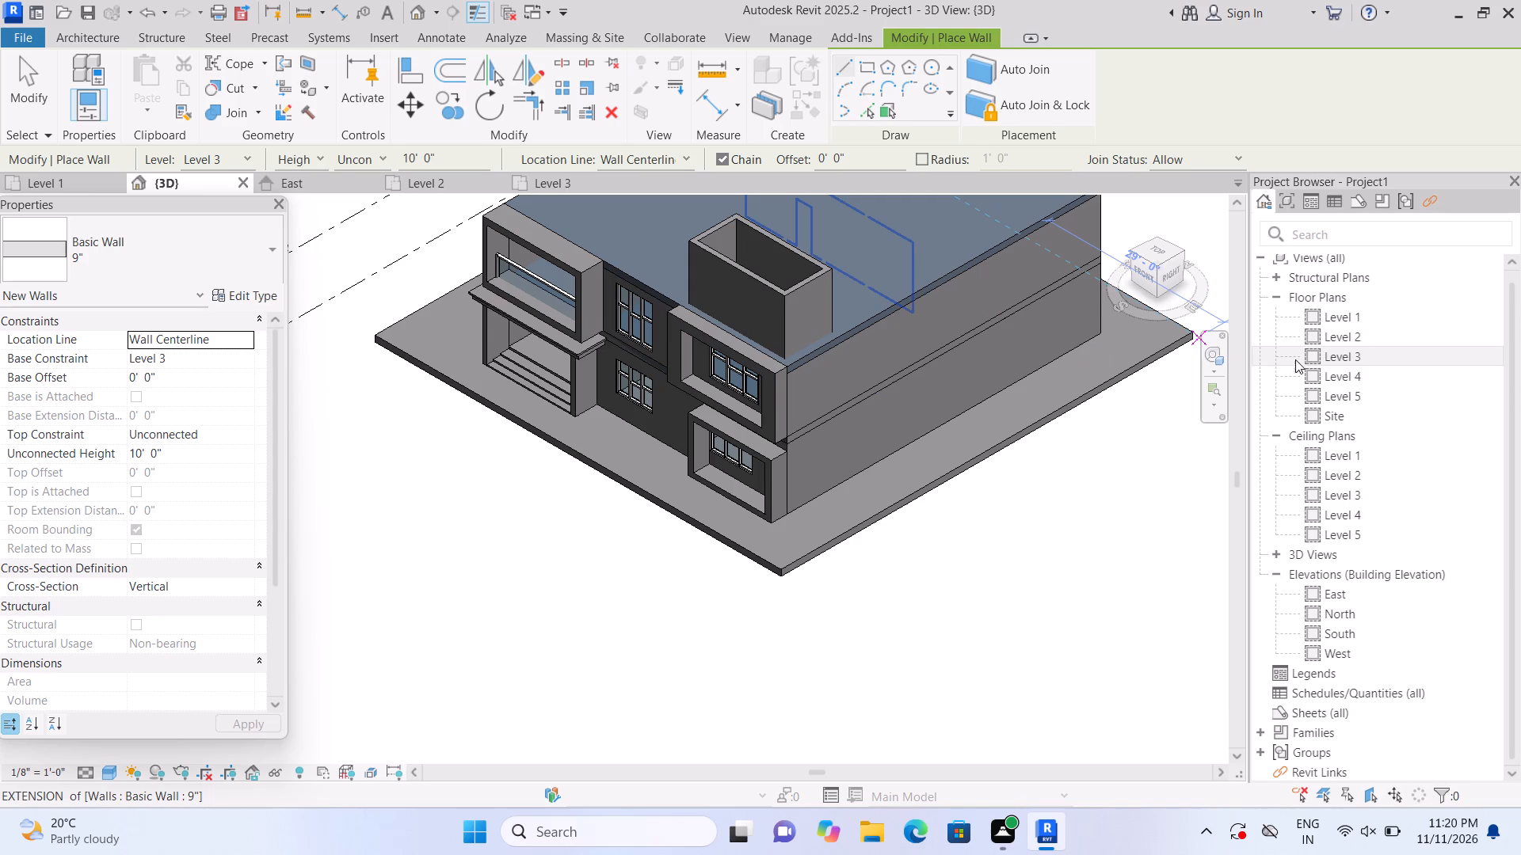
Open the Level 4 floor plan and set its underlay base level to Level 3.
double_click(1314, 377)
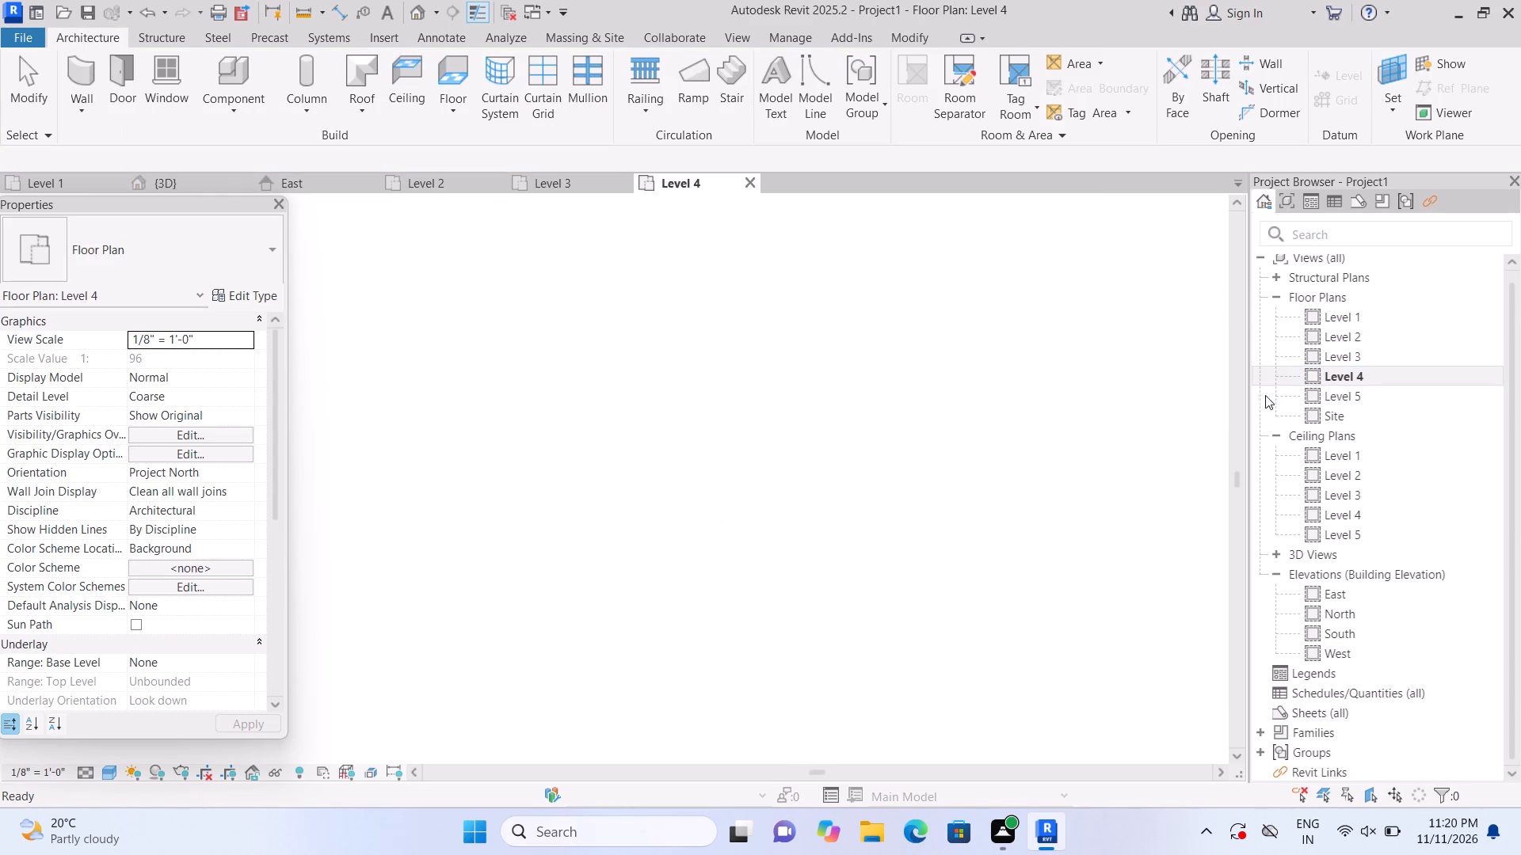
left_click(256, 636)
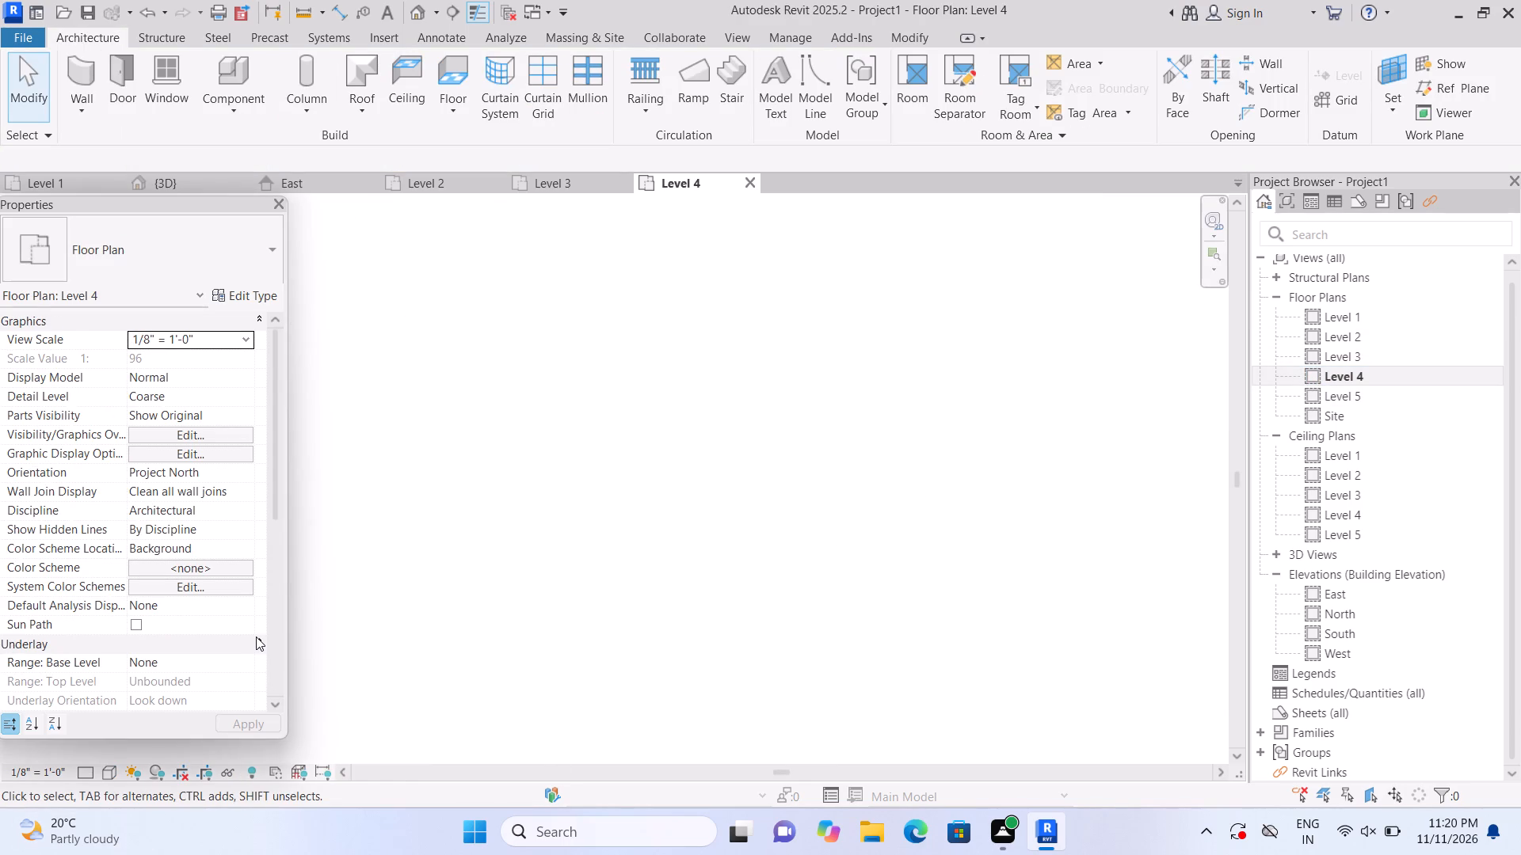
double_click(256, 636)
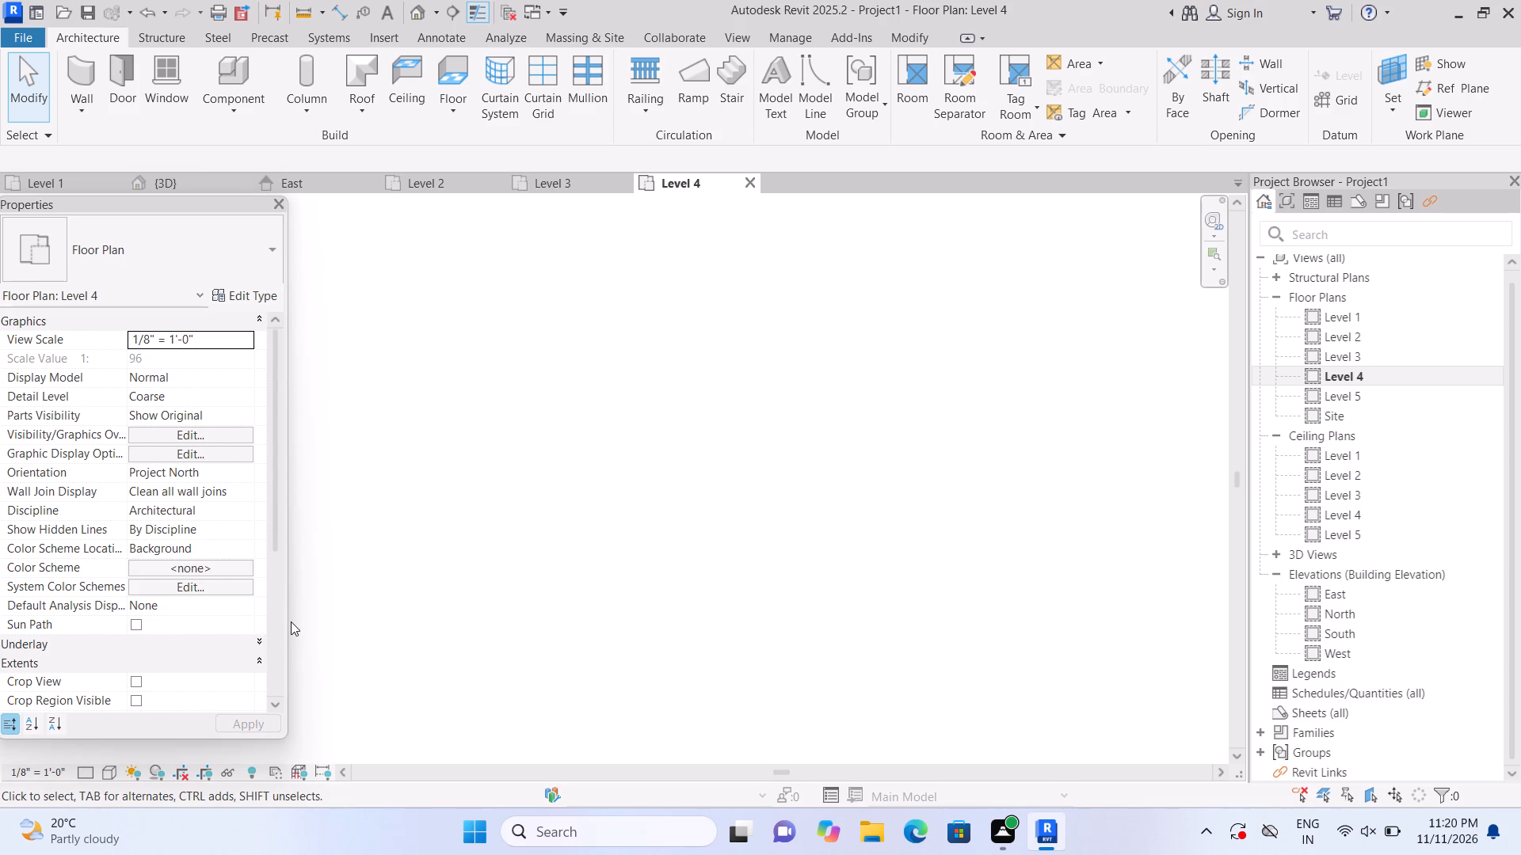
scroll(573, 542, "down", 13)
scroll(585, 533, "up", 2)
scroll(592, 526, "down", 9)
scroll(615, 488, "up", 1)
middle_click_drag(630, 530, 635, 557)
scroll(635, 557, "up", 1)
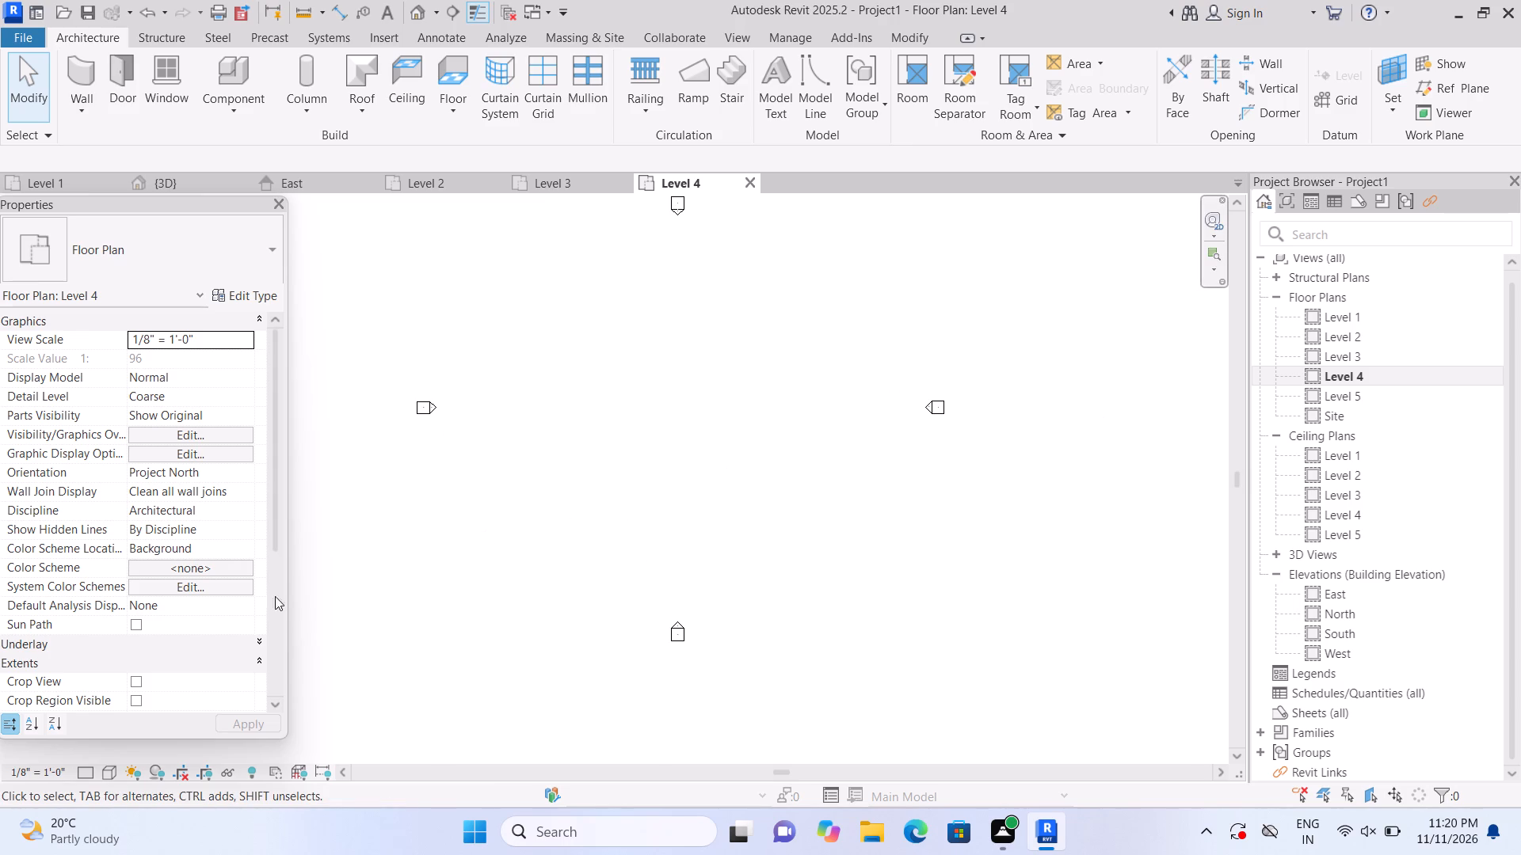
left_click(257, 640)
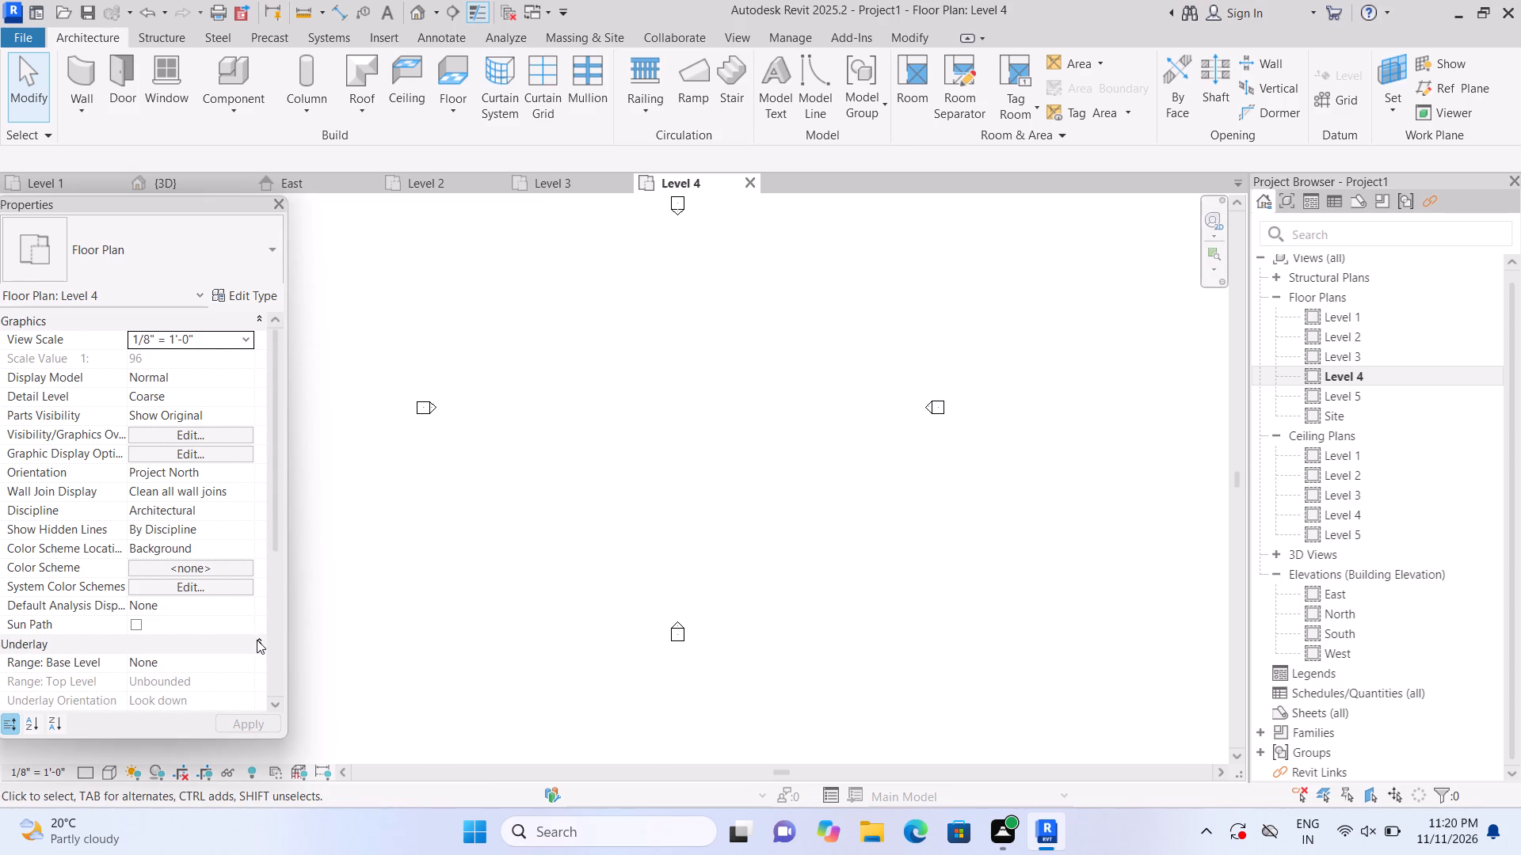
left_click(241, 665)
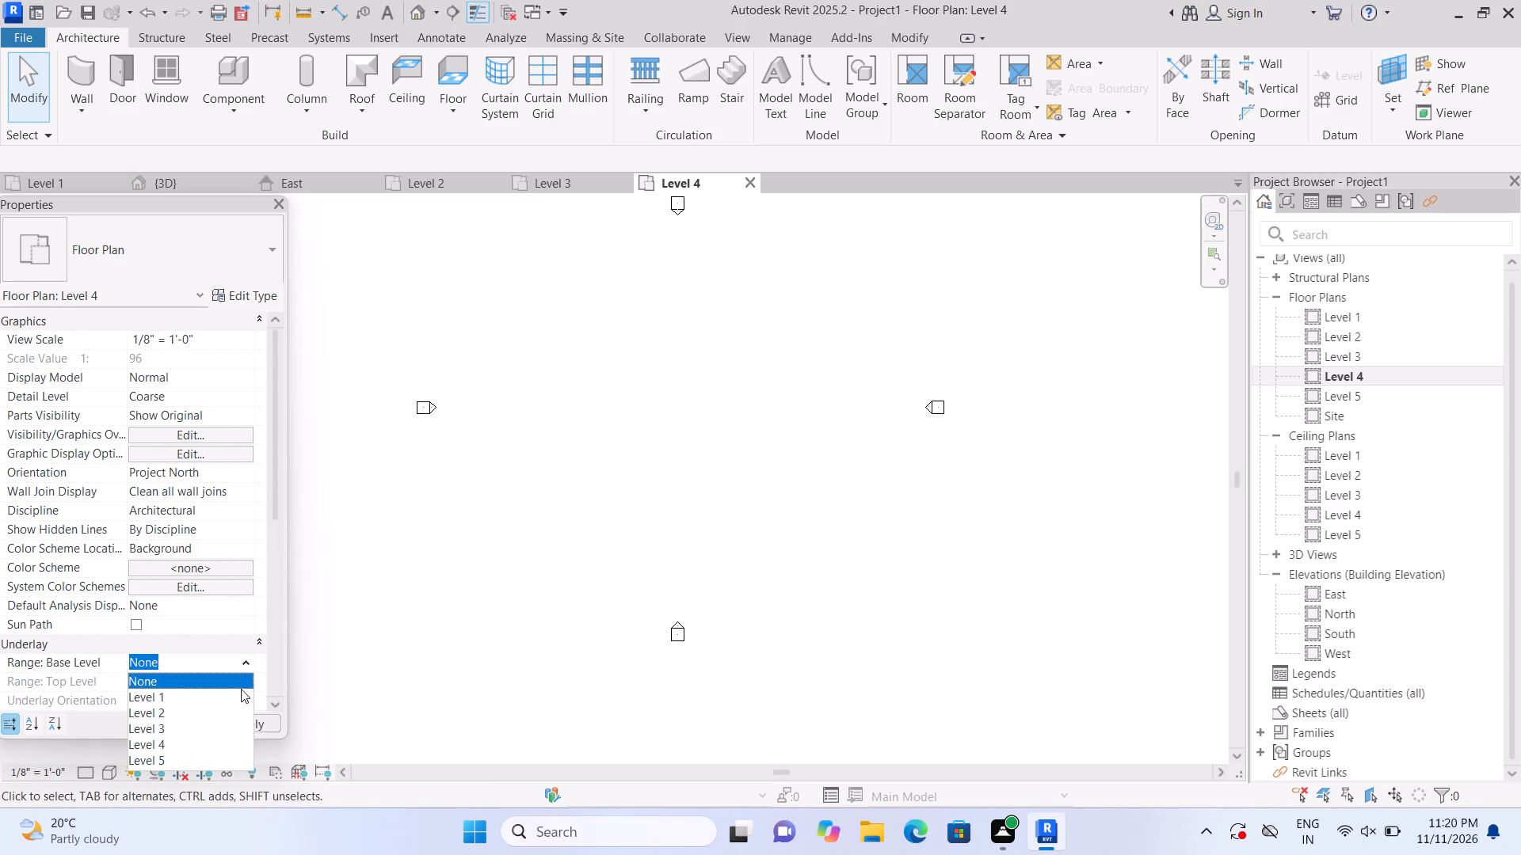
left_click(154, 725)
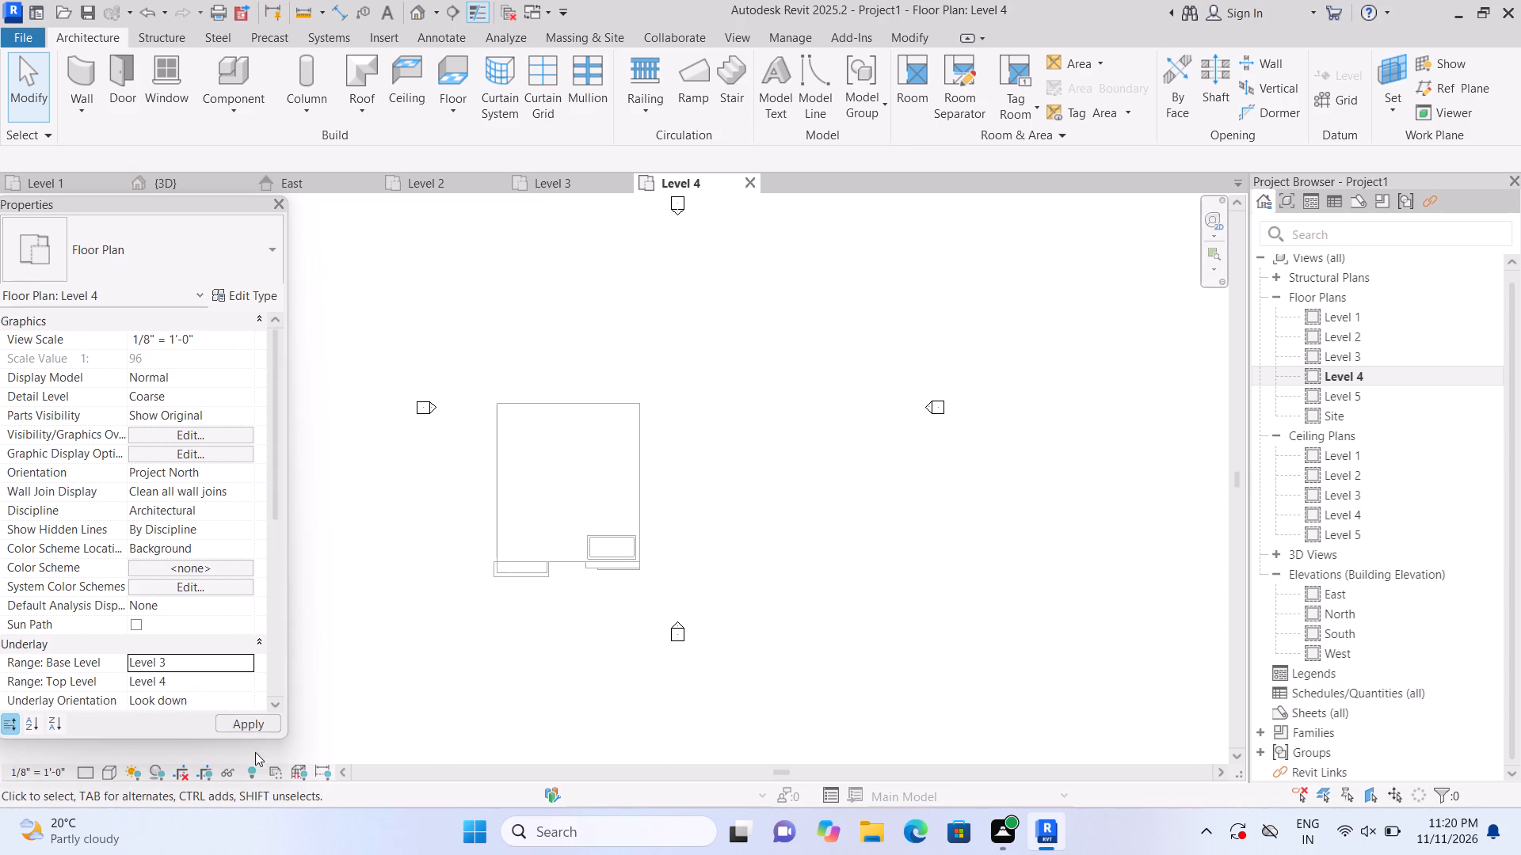
left_click(250, 723)
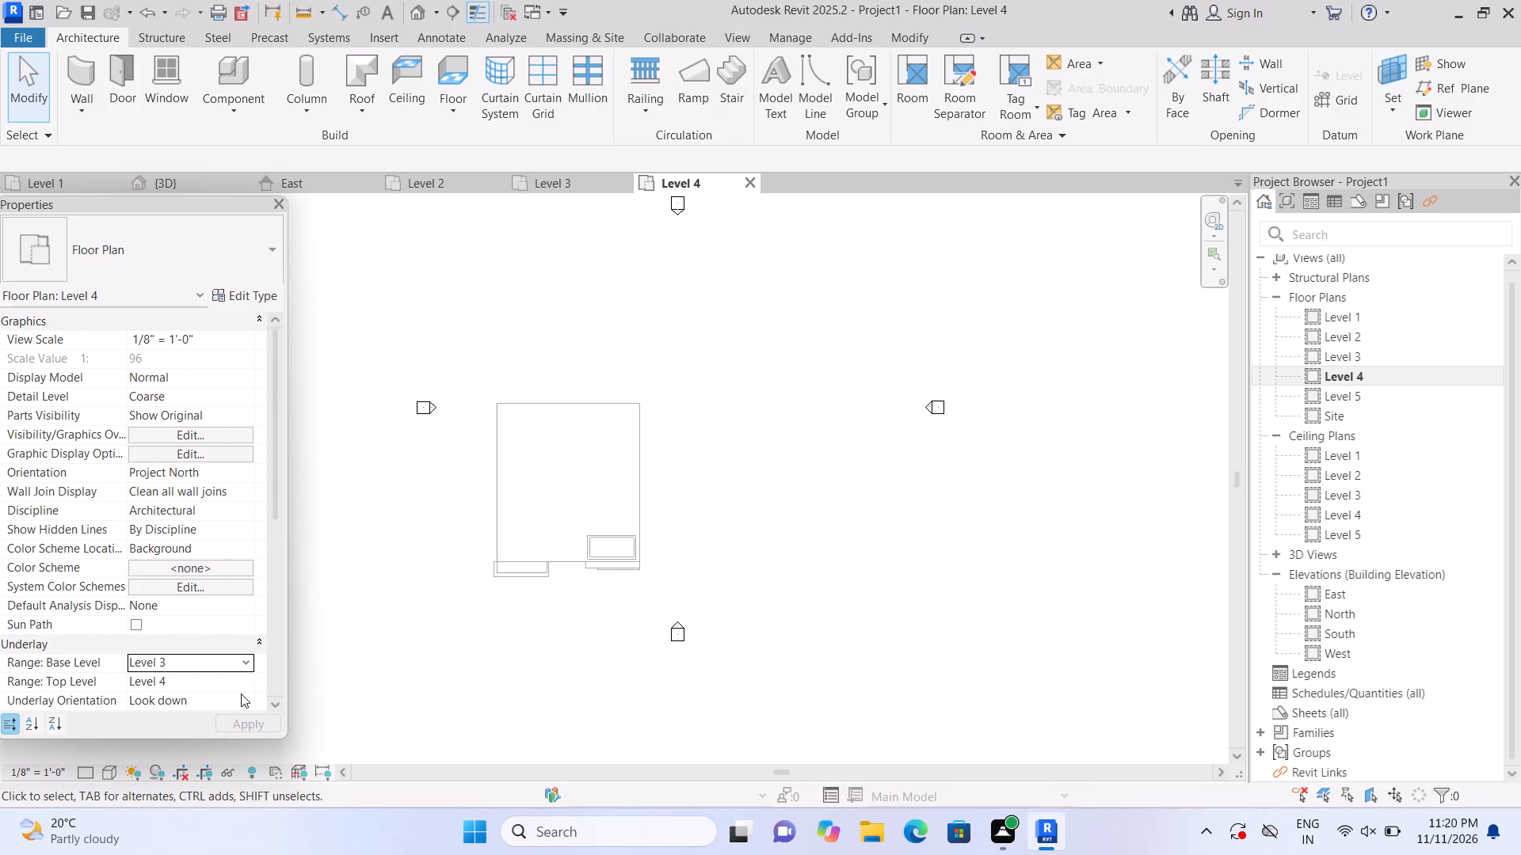
Create a sloped Generic - 12" footprint roof on Level 4 over the enclosure from a rectangle about 20'-0" by 7'-9", overhanging both short sides.
scroll(471, 548, "up", 3)
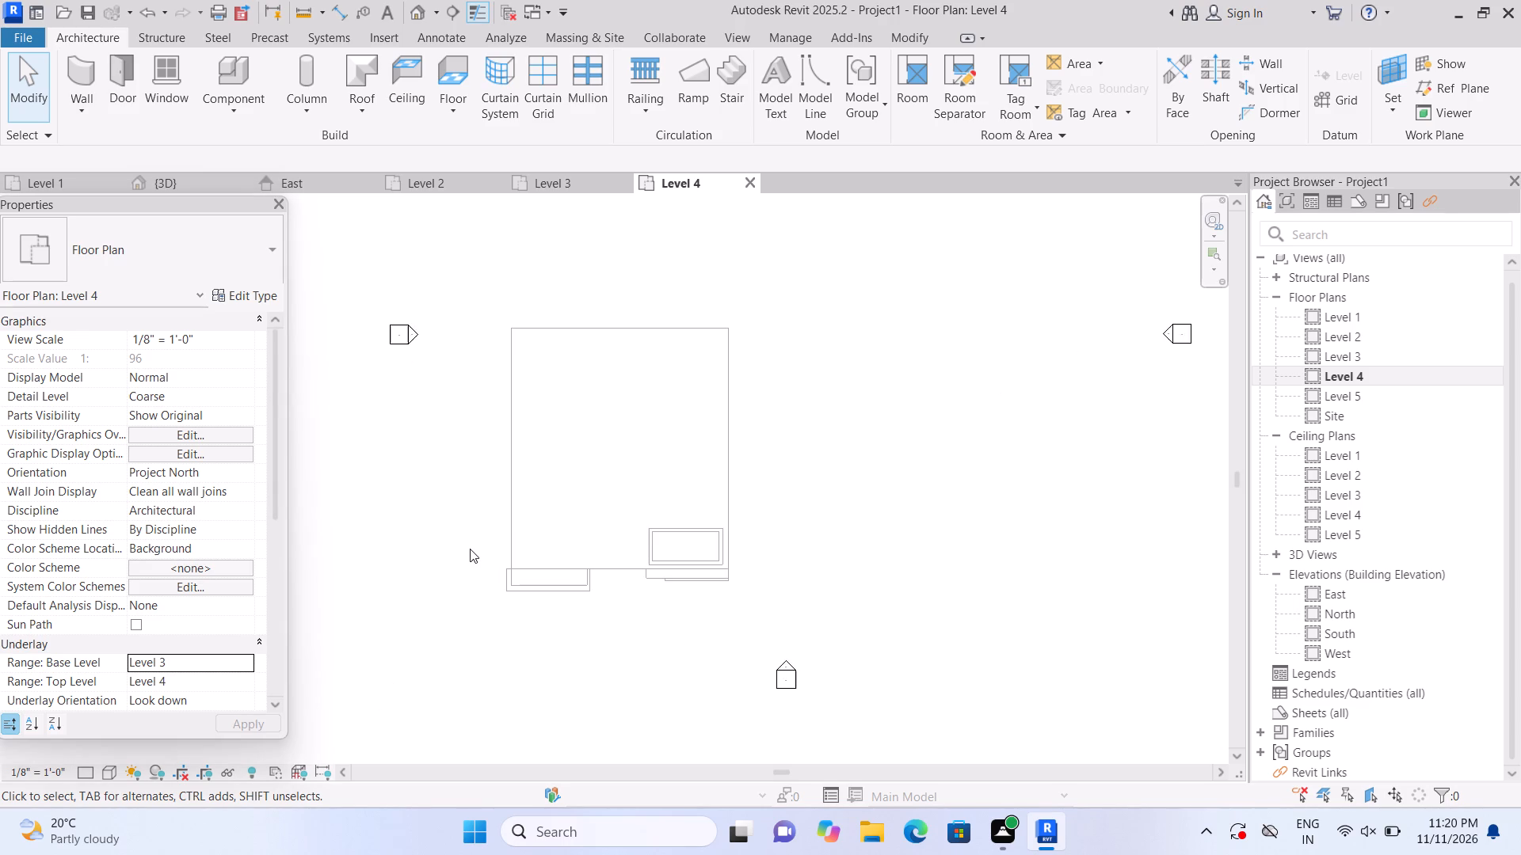
scroll(470, 548, "up", 2)
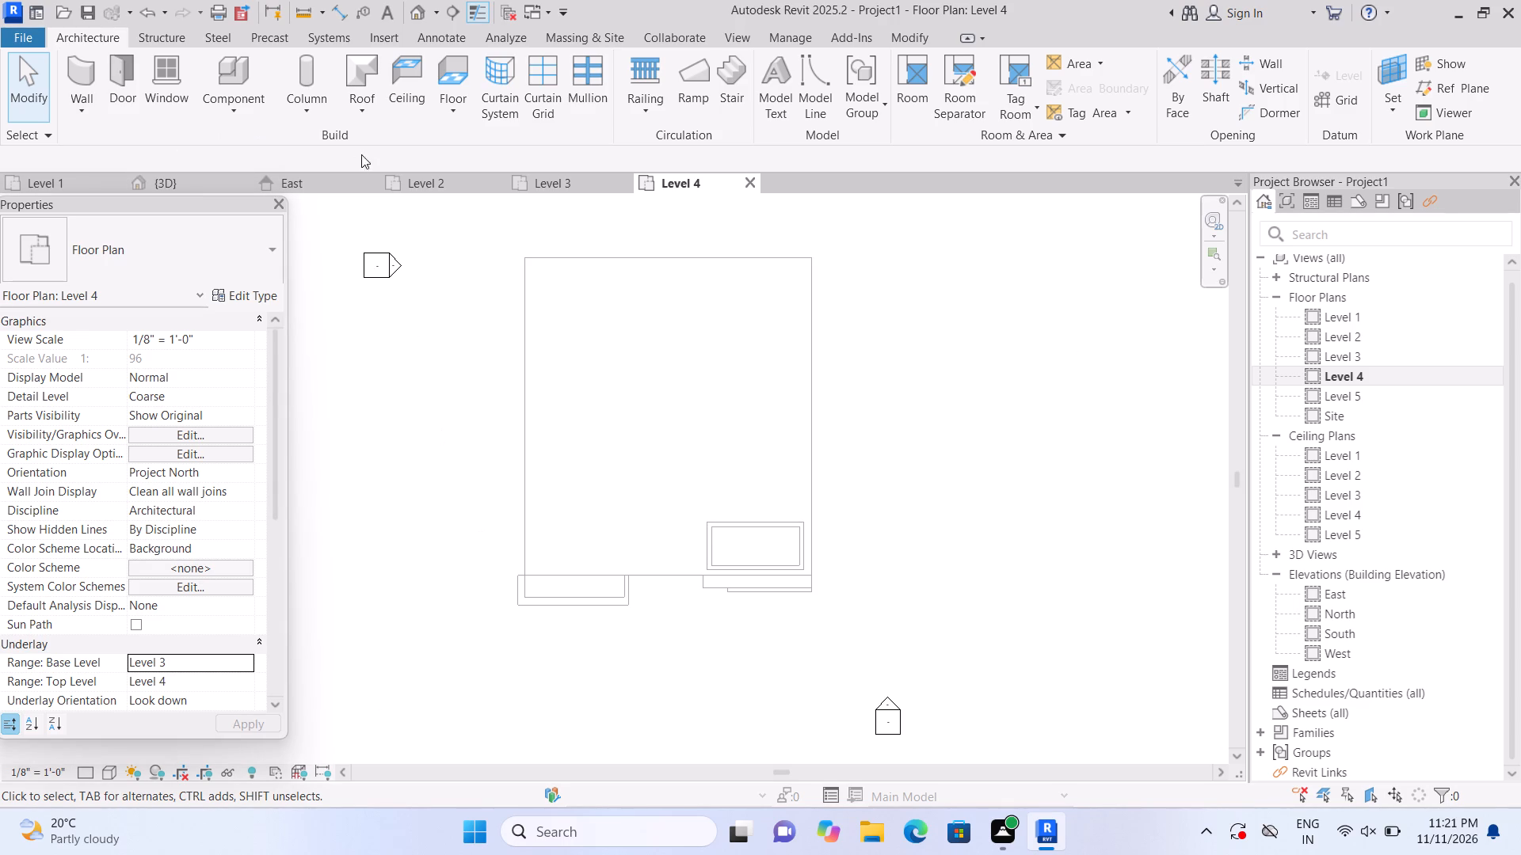
left_click(360, 120)
left_click(376, 144)
scroll(773, 550, "up", 2)
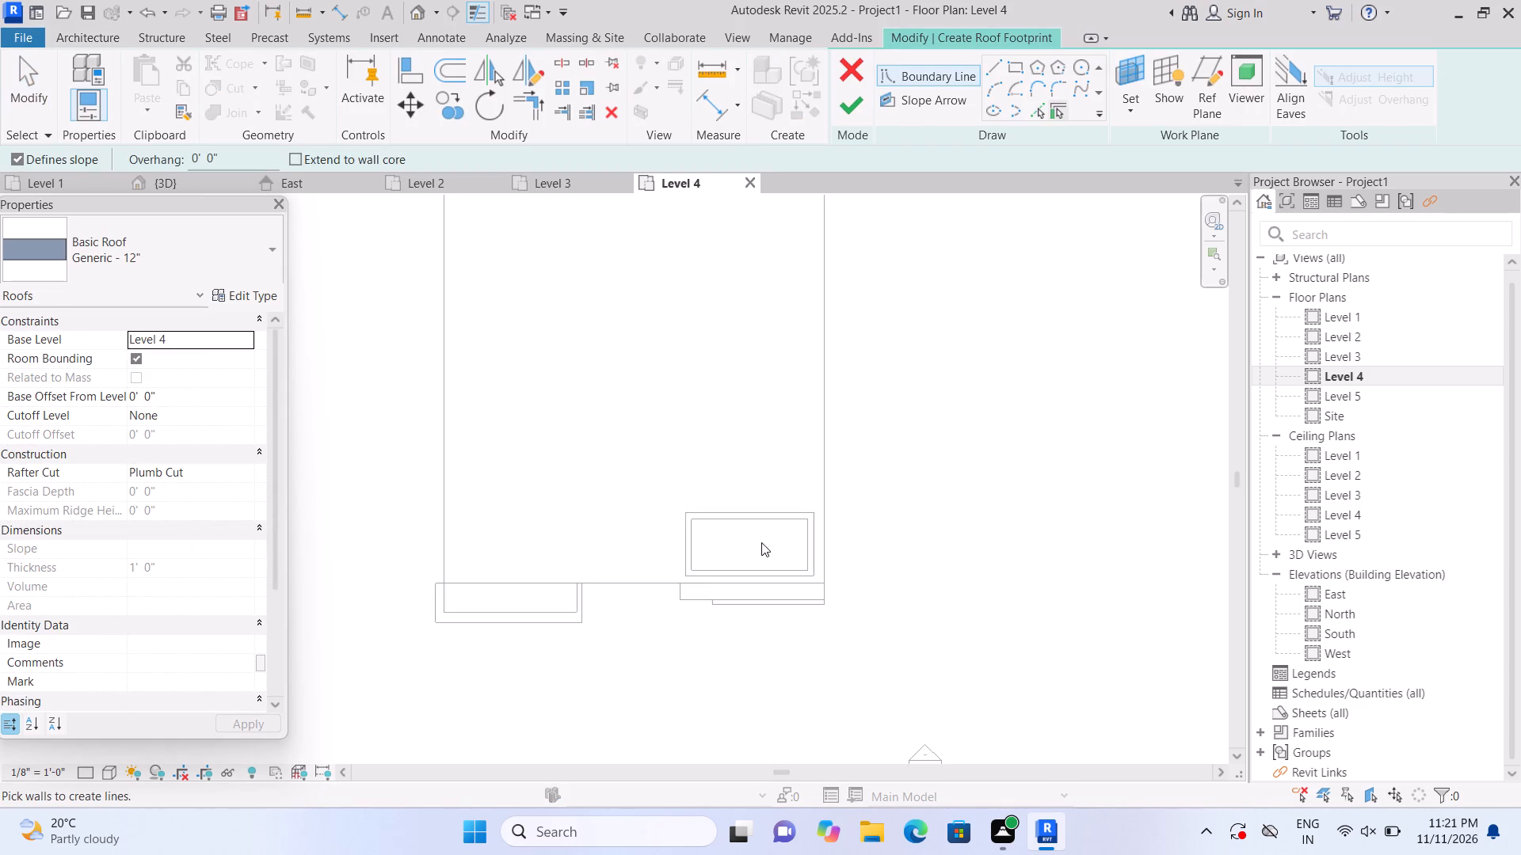
scroll(761, 542, "up", 4)
left_click(1007, 62)
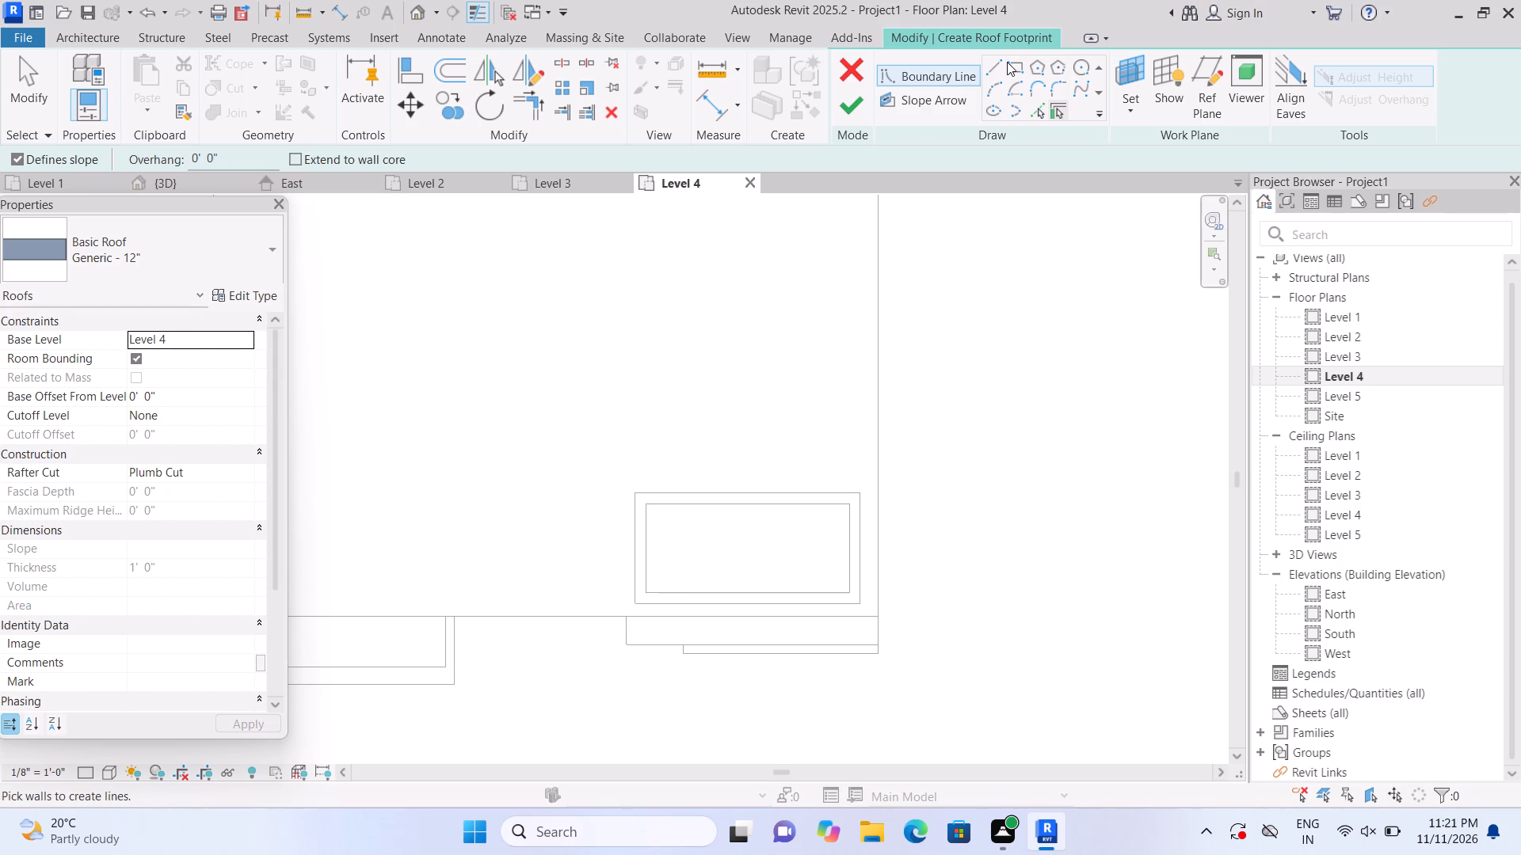
left_click(607, 489)
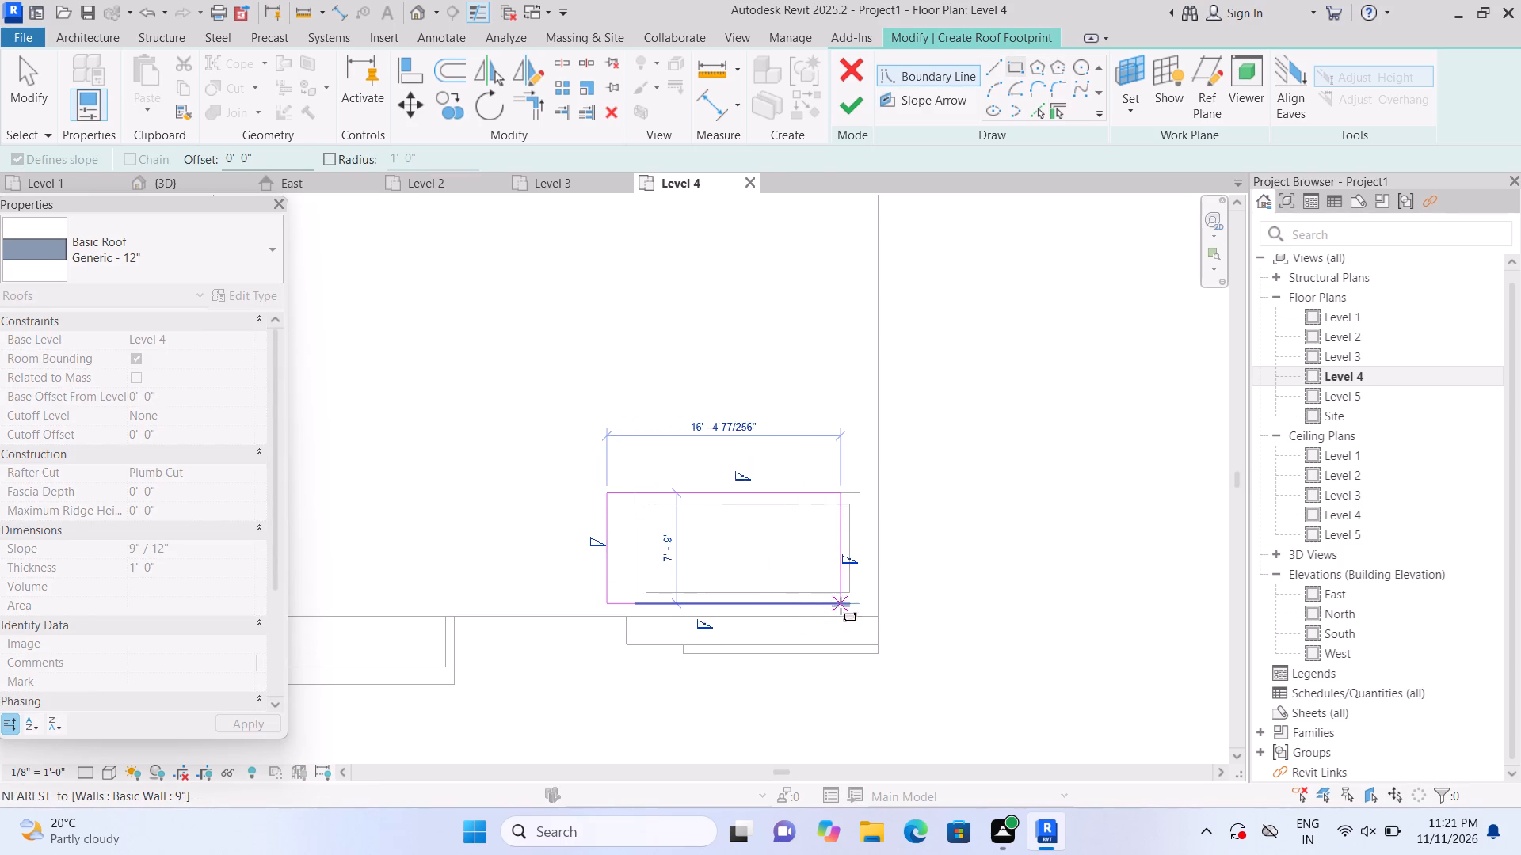
double_click(892, 610)
left_click(860, 114)
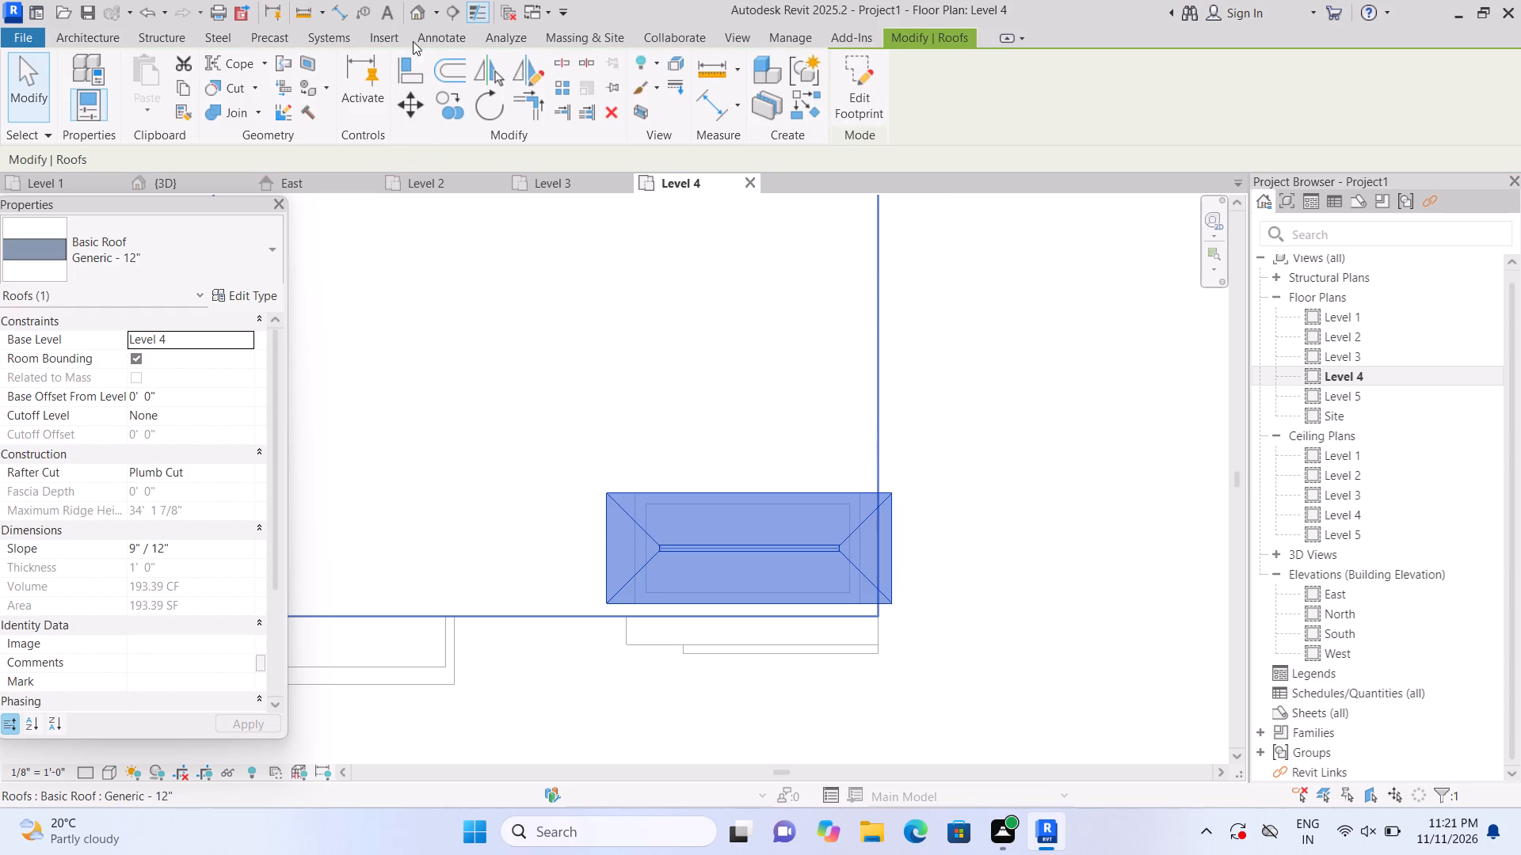
Examine the new roof over the rooftop enclosure in the 3D view.
left_click(409, 14)
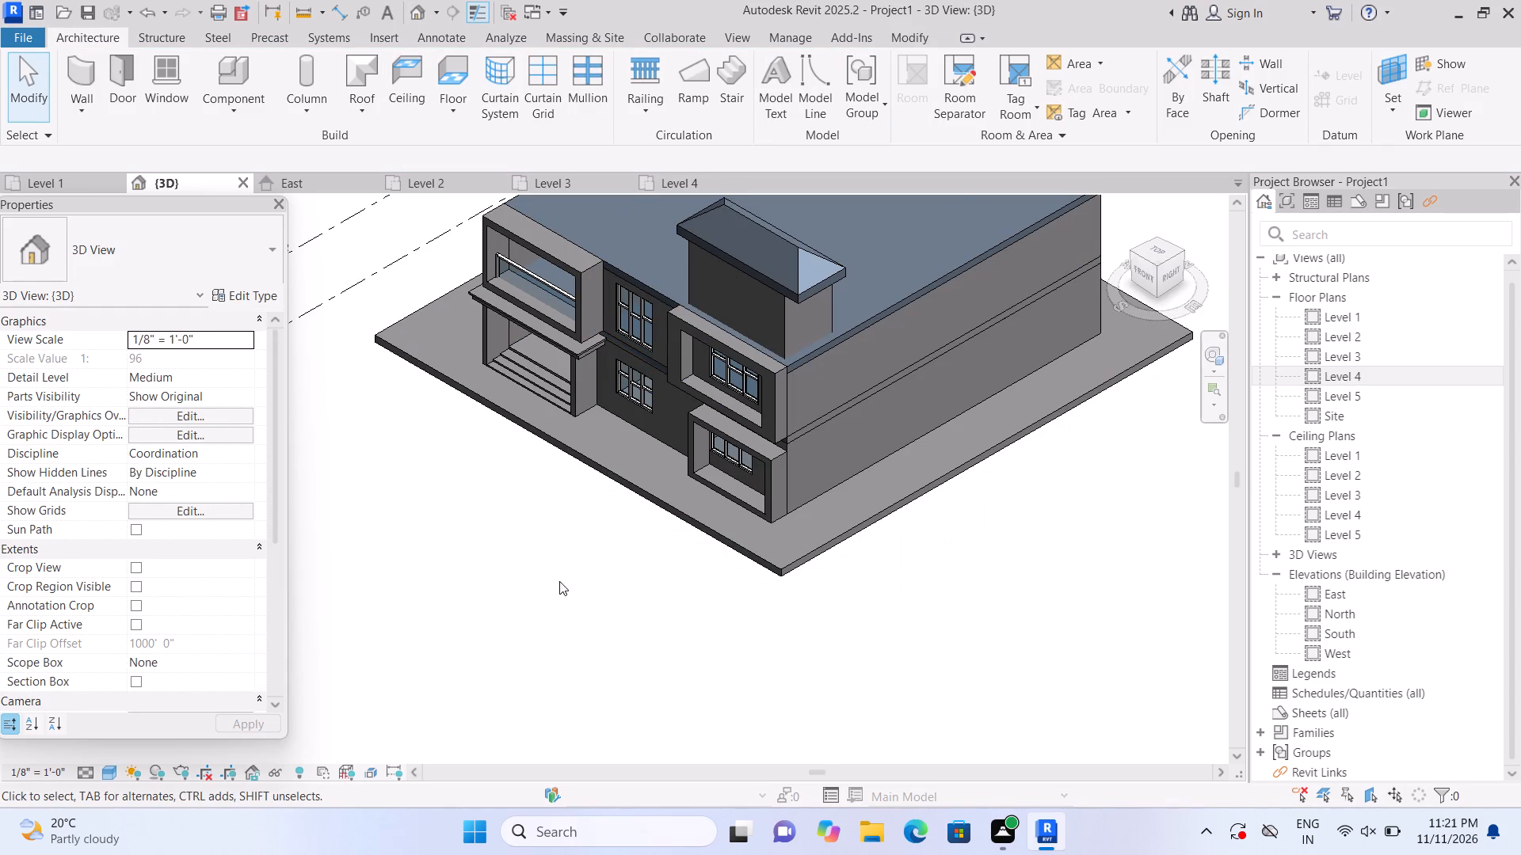
scroll(520, 477, "up", 1)
middle_click_drag(536, 534, 541, 679)
middle_click_drag(541, 694, 545, 712)
scroll(831, 351, "up", 3)
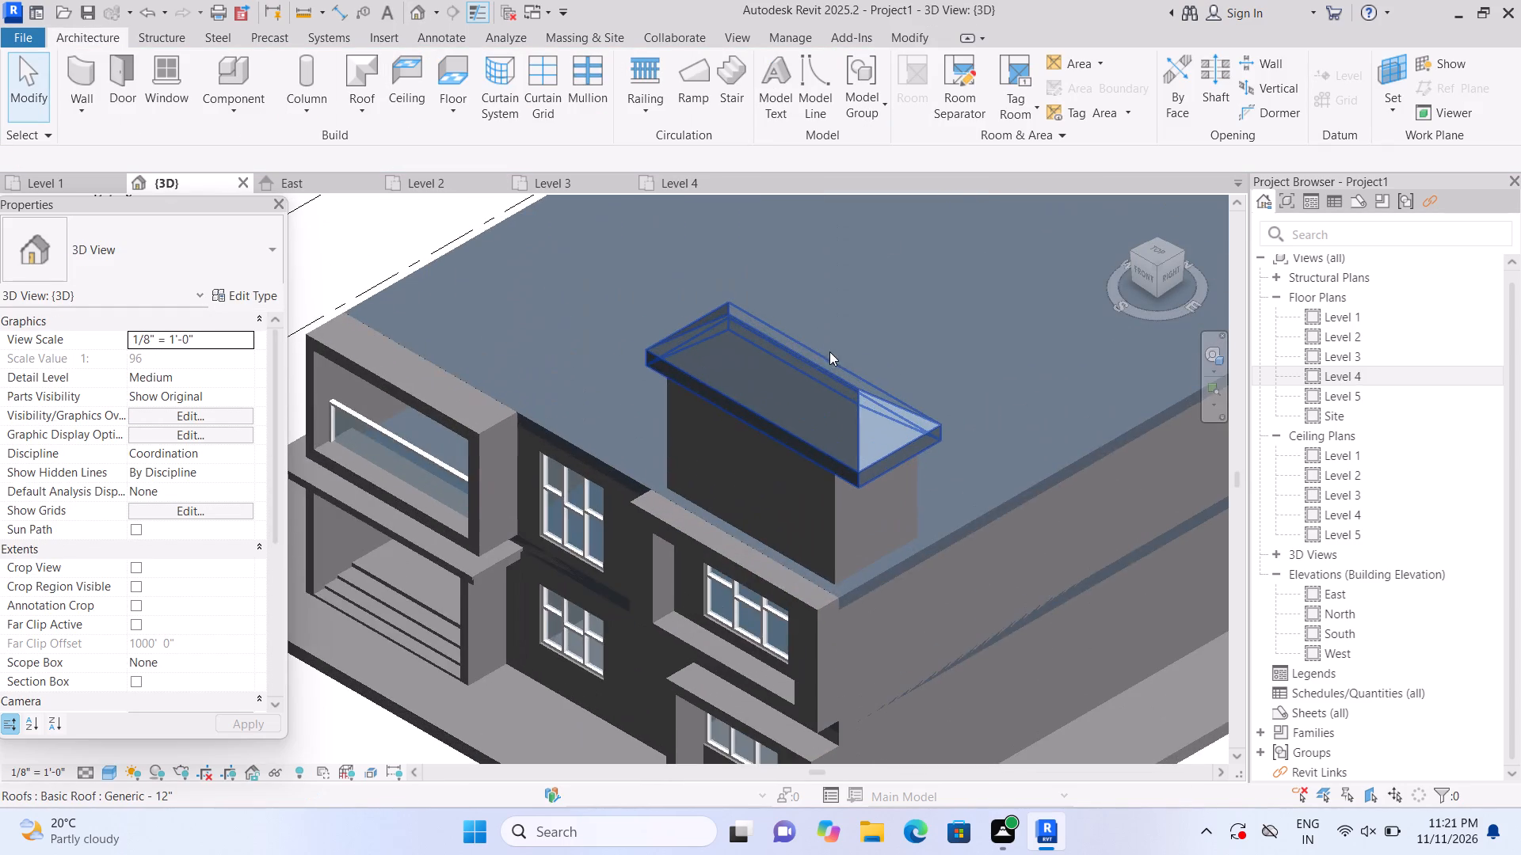
Edit the rooftop enclosure roof's footprint so its two long edges no longer define slope, forming a gable facing the front facade.
double_click(825, 359)
scroll(822, 374, "up", 4)
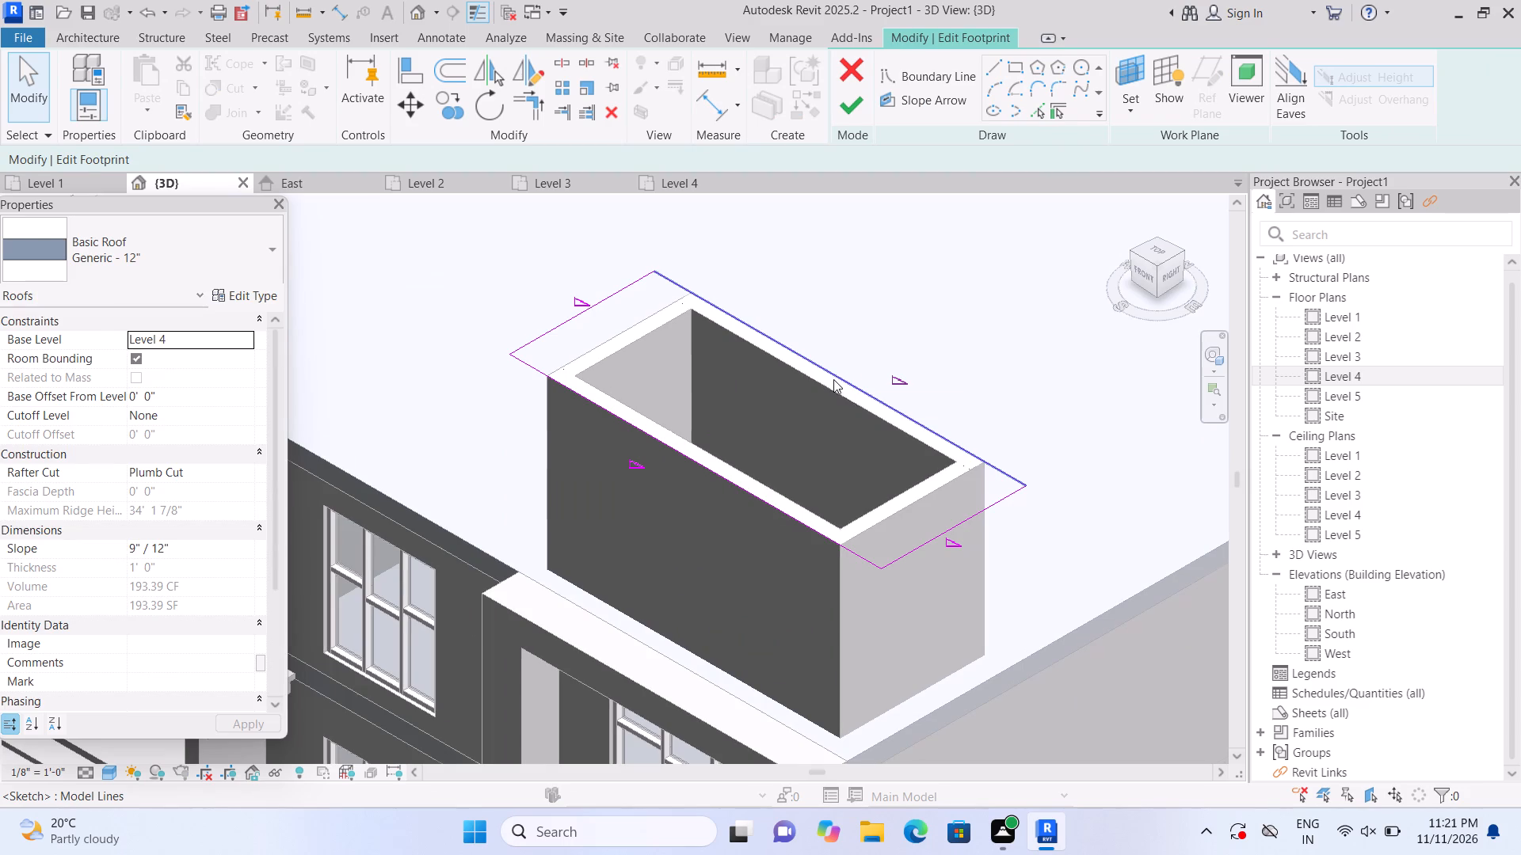
left_click(833, 378)
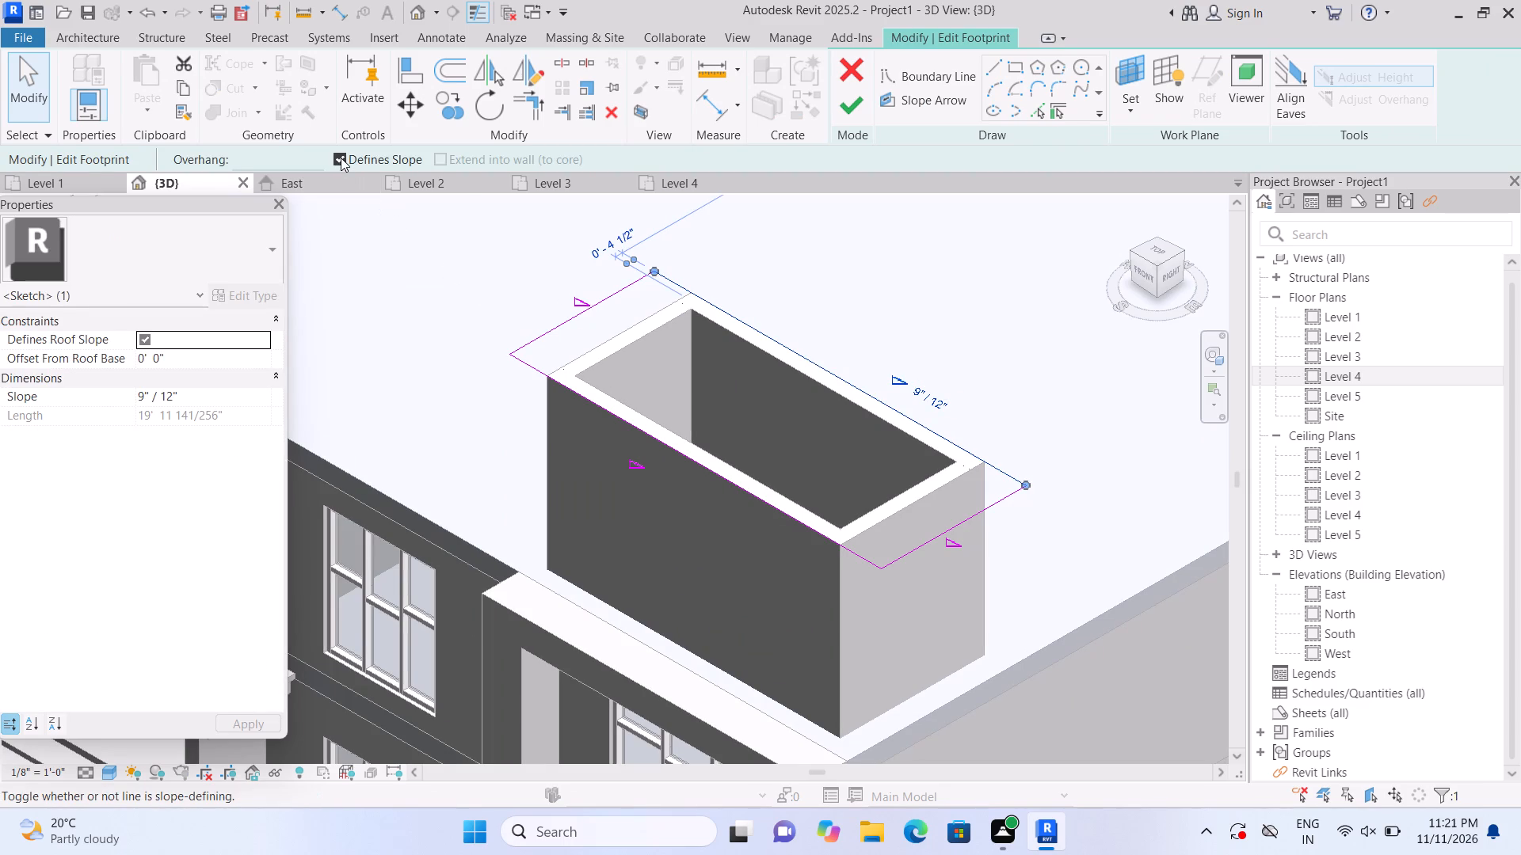
left_click(339, 157)
double_click(633, 444)
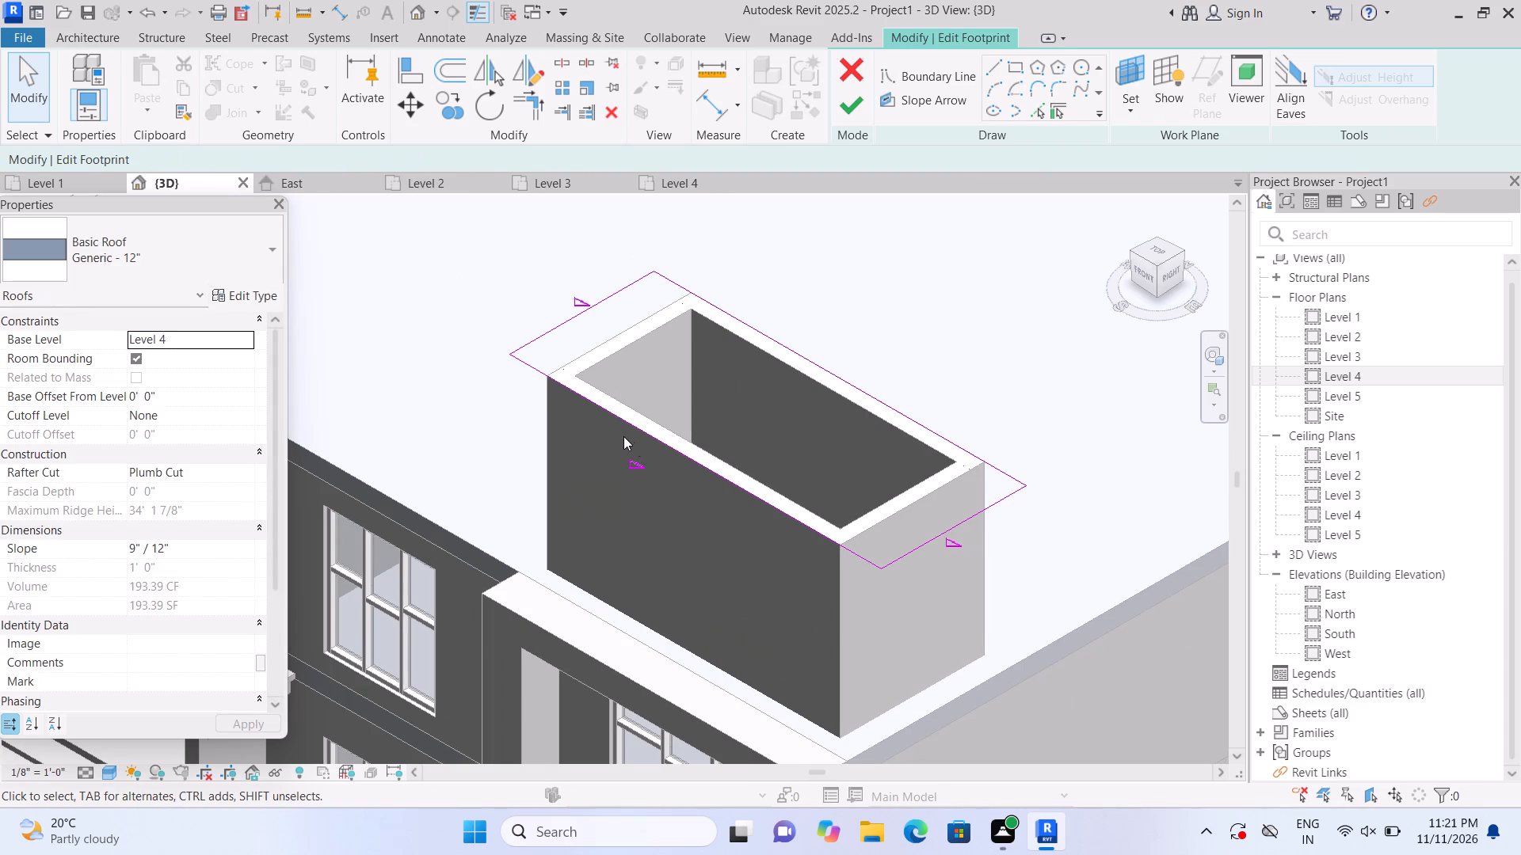
left_click(616, 419)
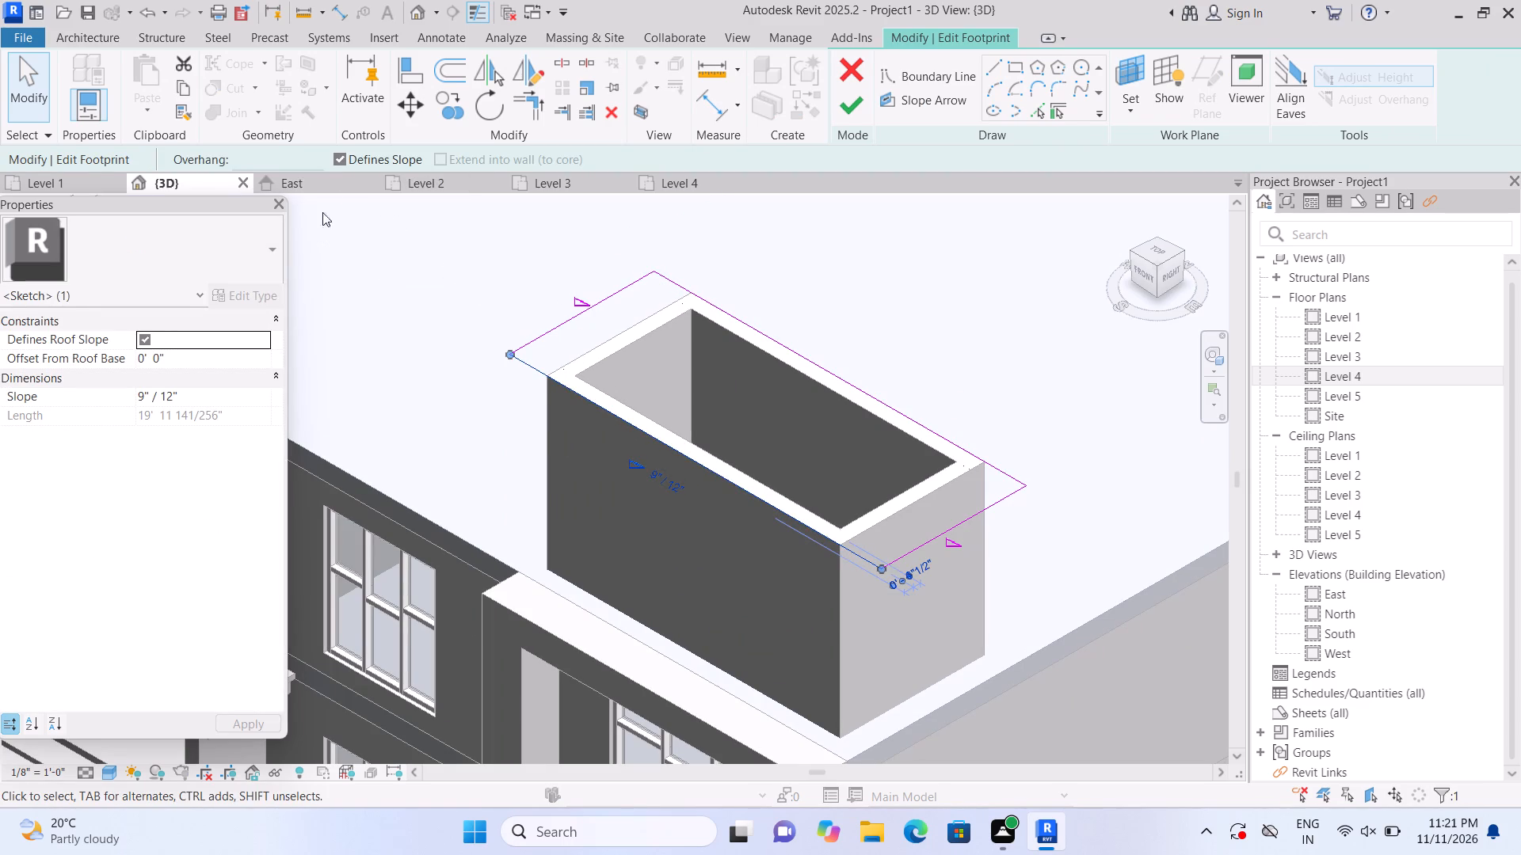
left_click(339, 153)
left_click(860, 101)
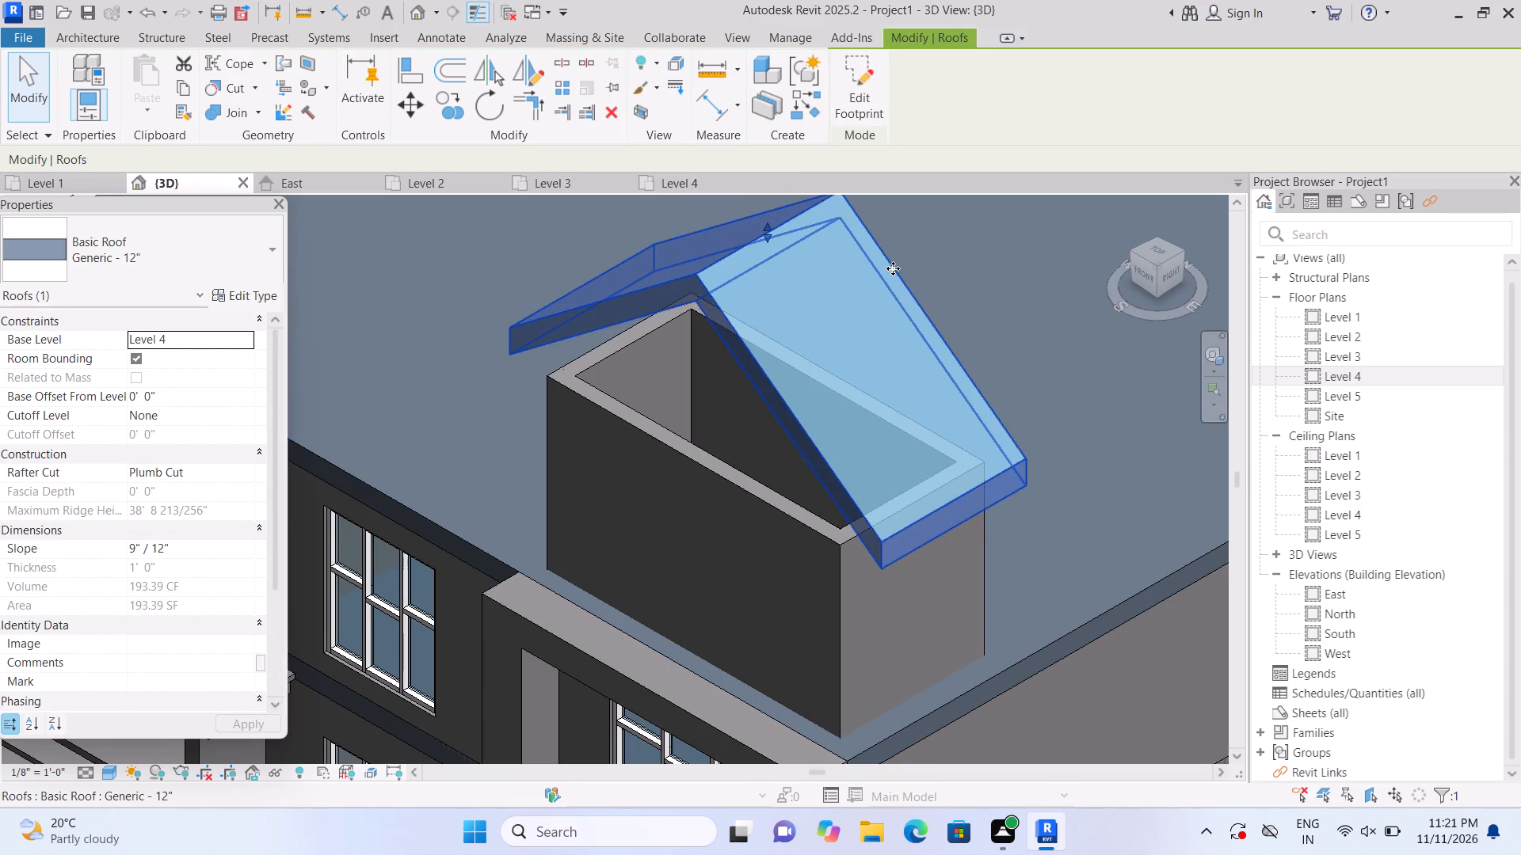
left_click(301, 348)
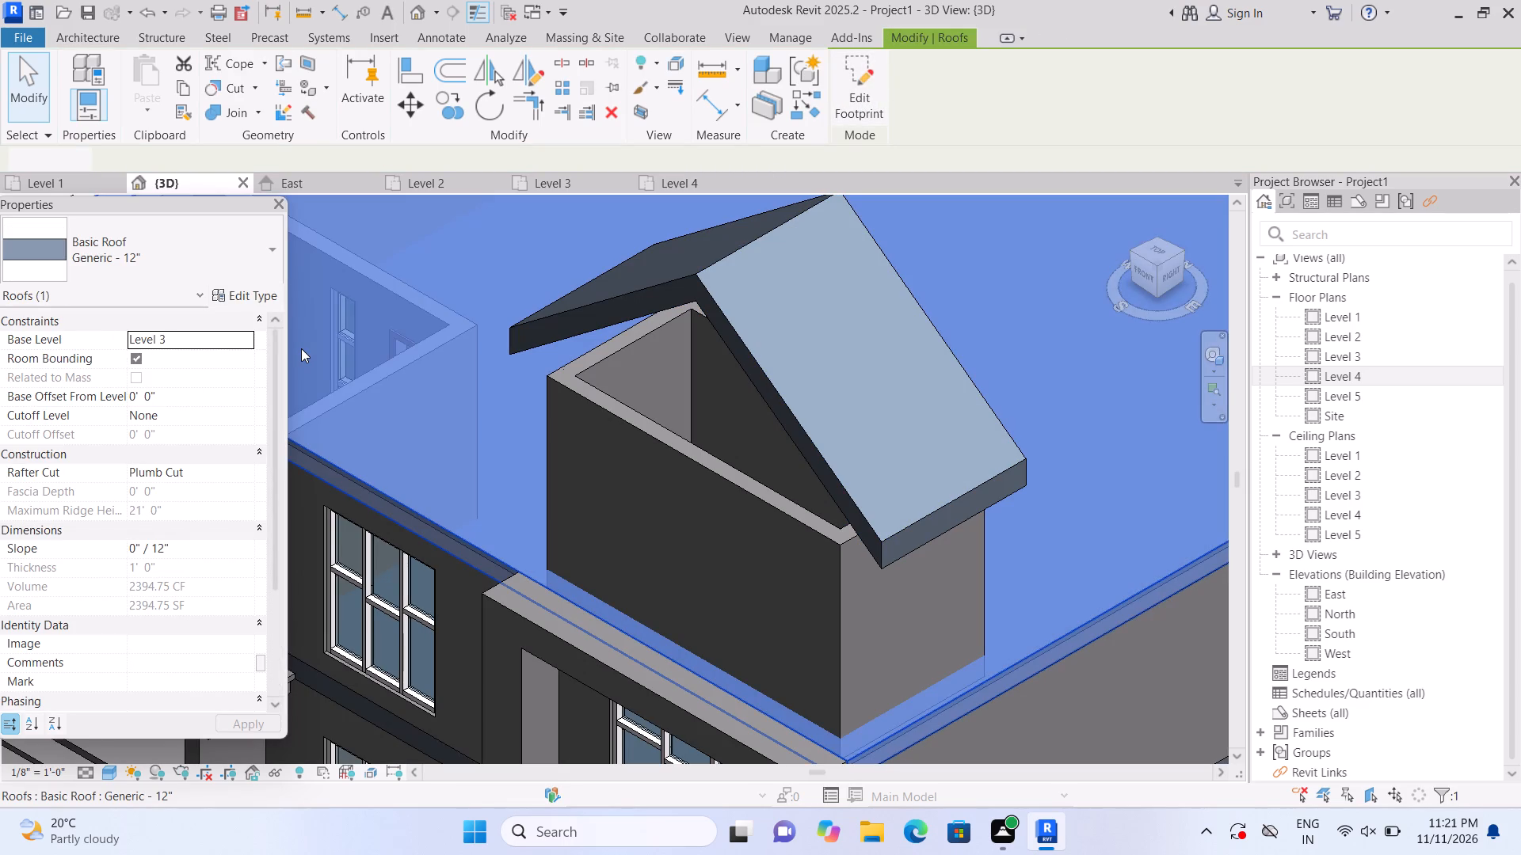
key("Escape")
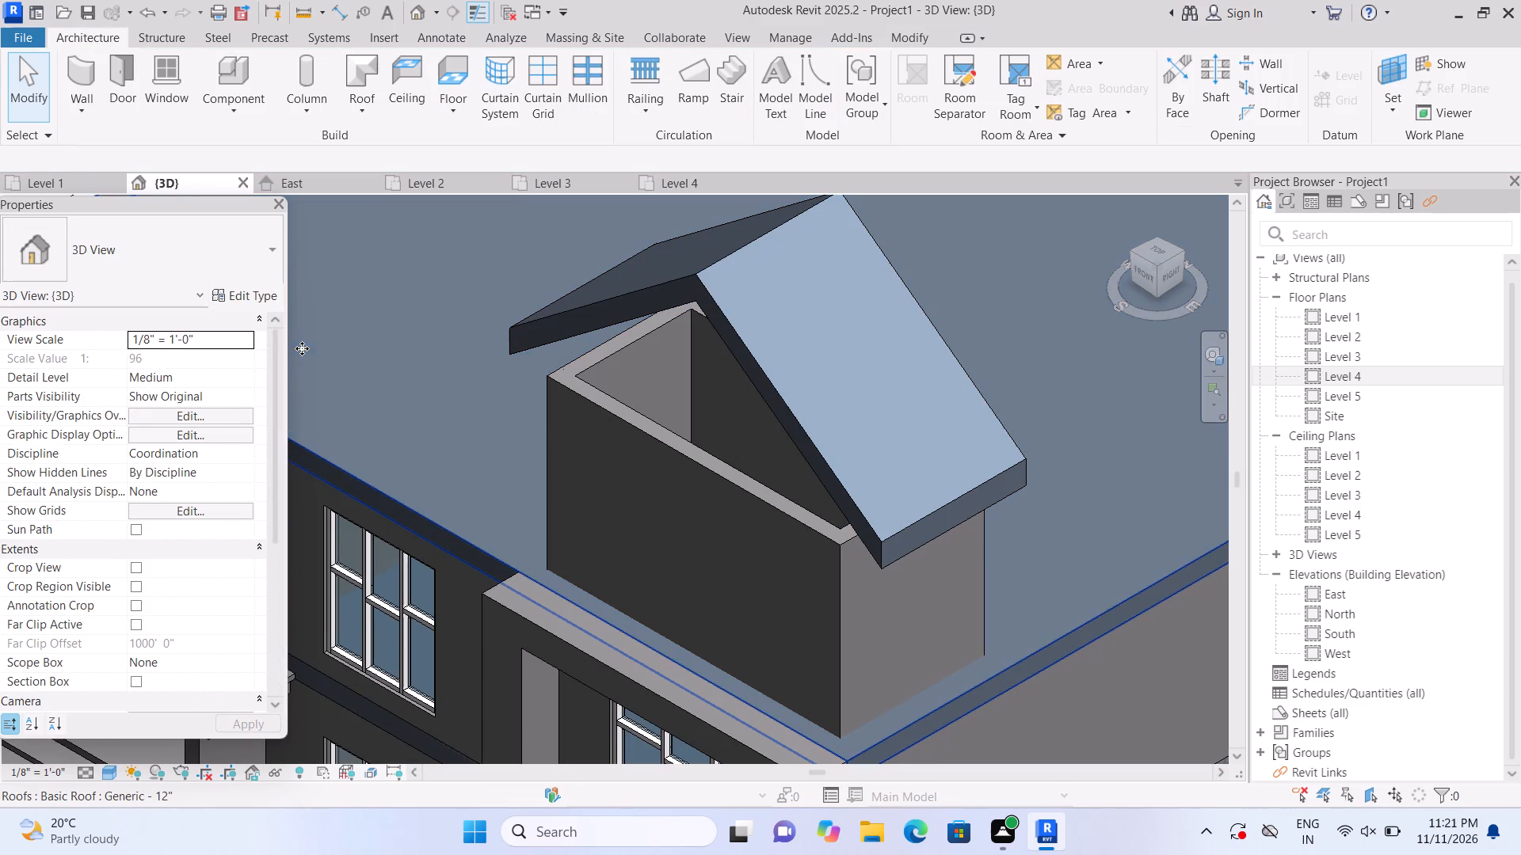
Attach the tops of the rooftop enclosure's front wall and right-side short wall to the gable roof.
left_click(657, 469)
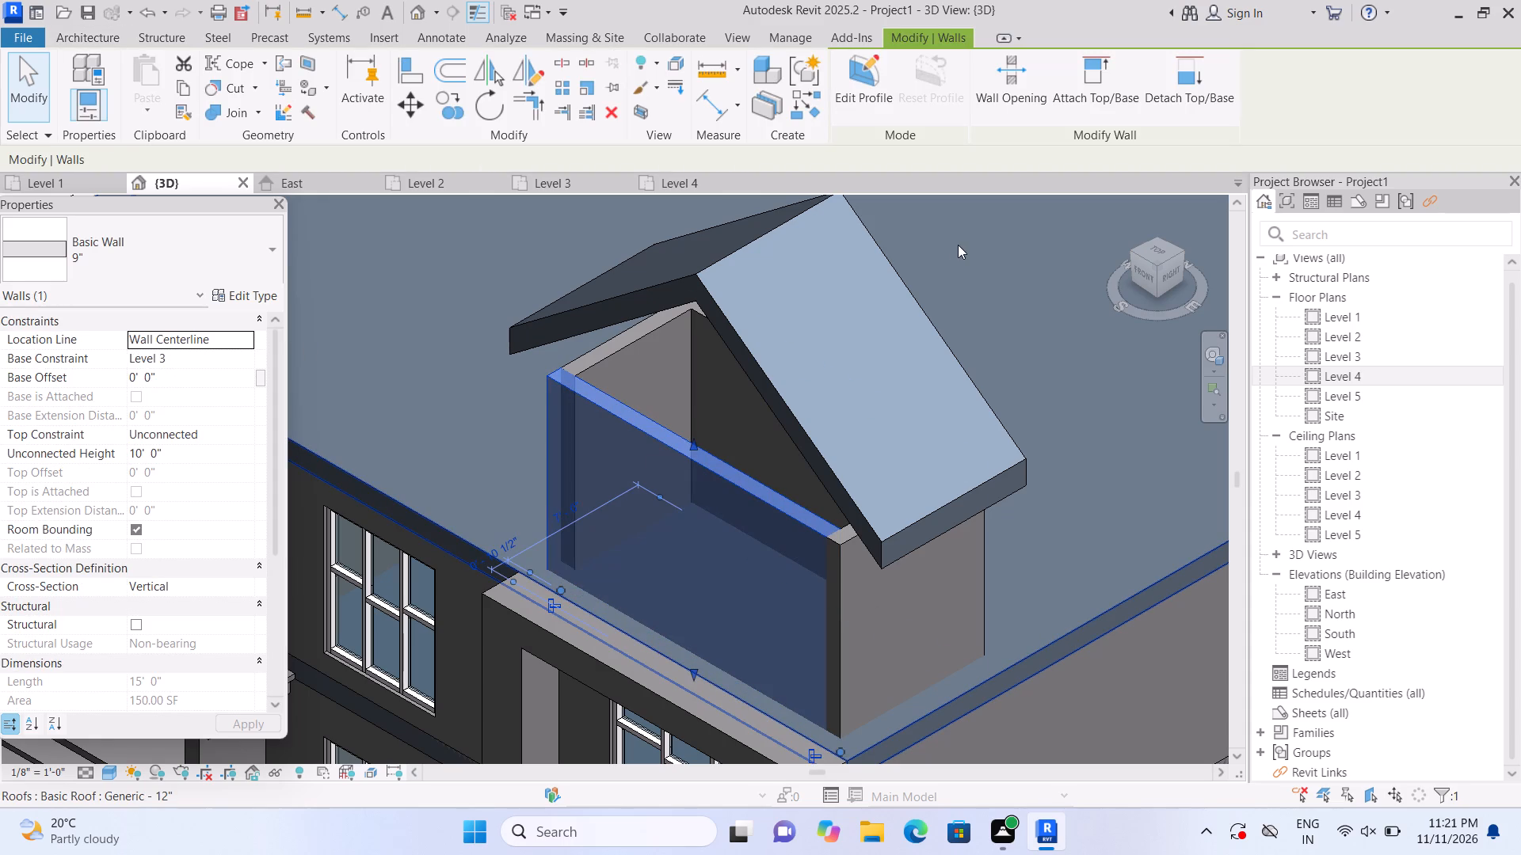
left_click(1093, 104)
left_click(928, 375)
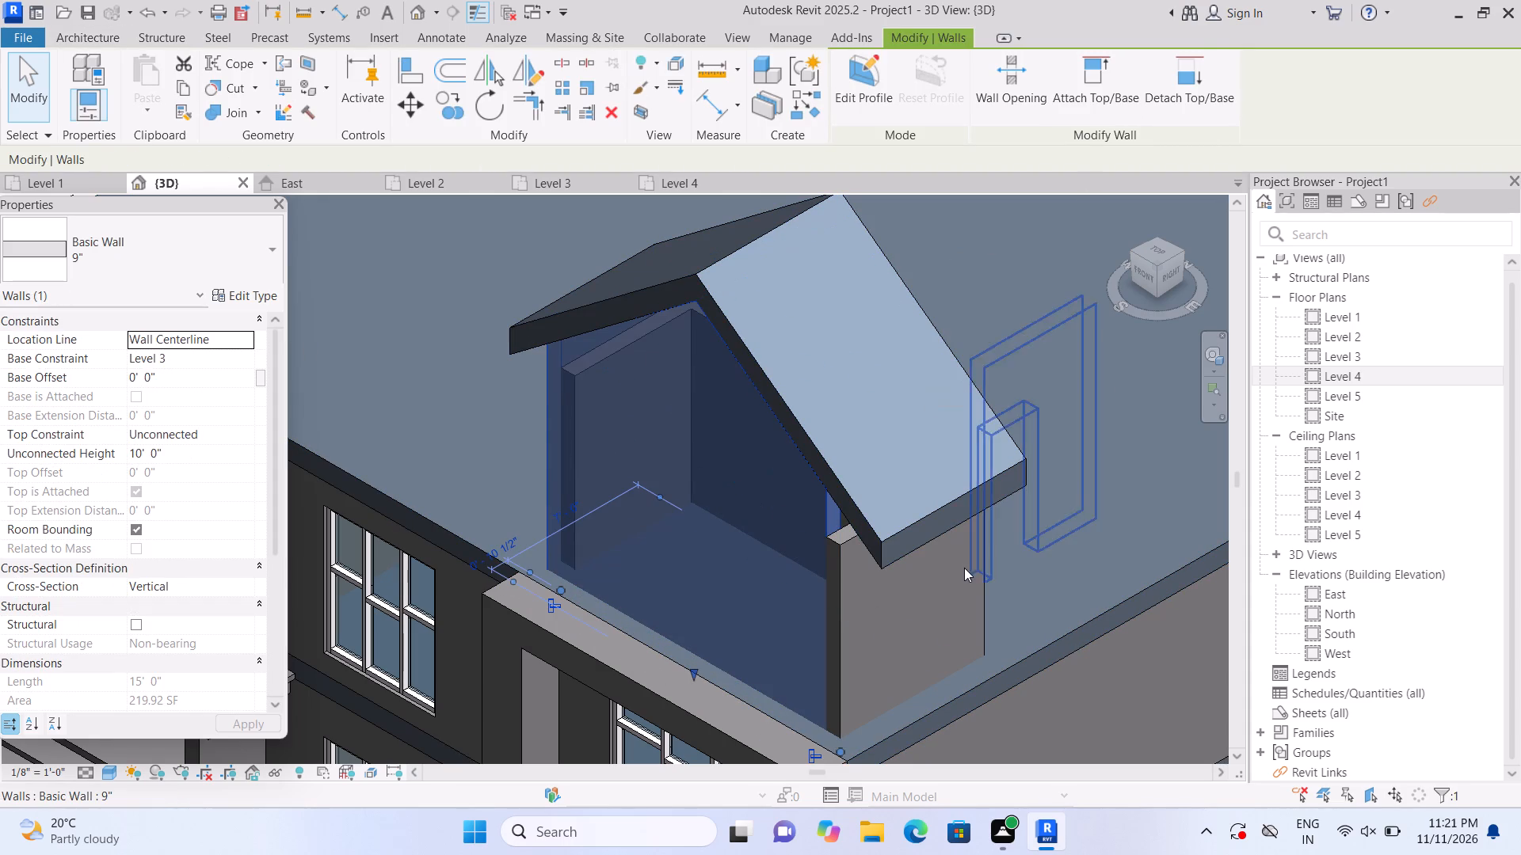
left_click(955, 576)
left_click(1081, 97)
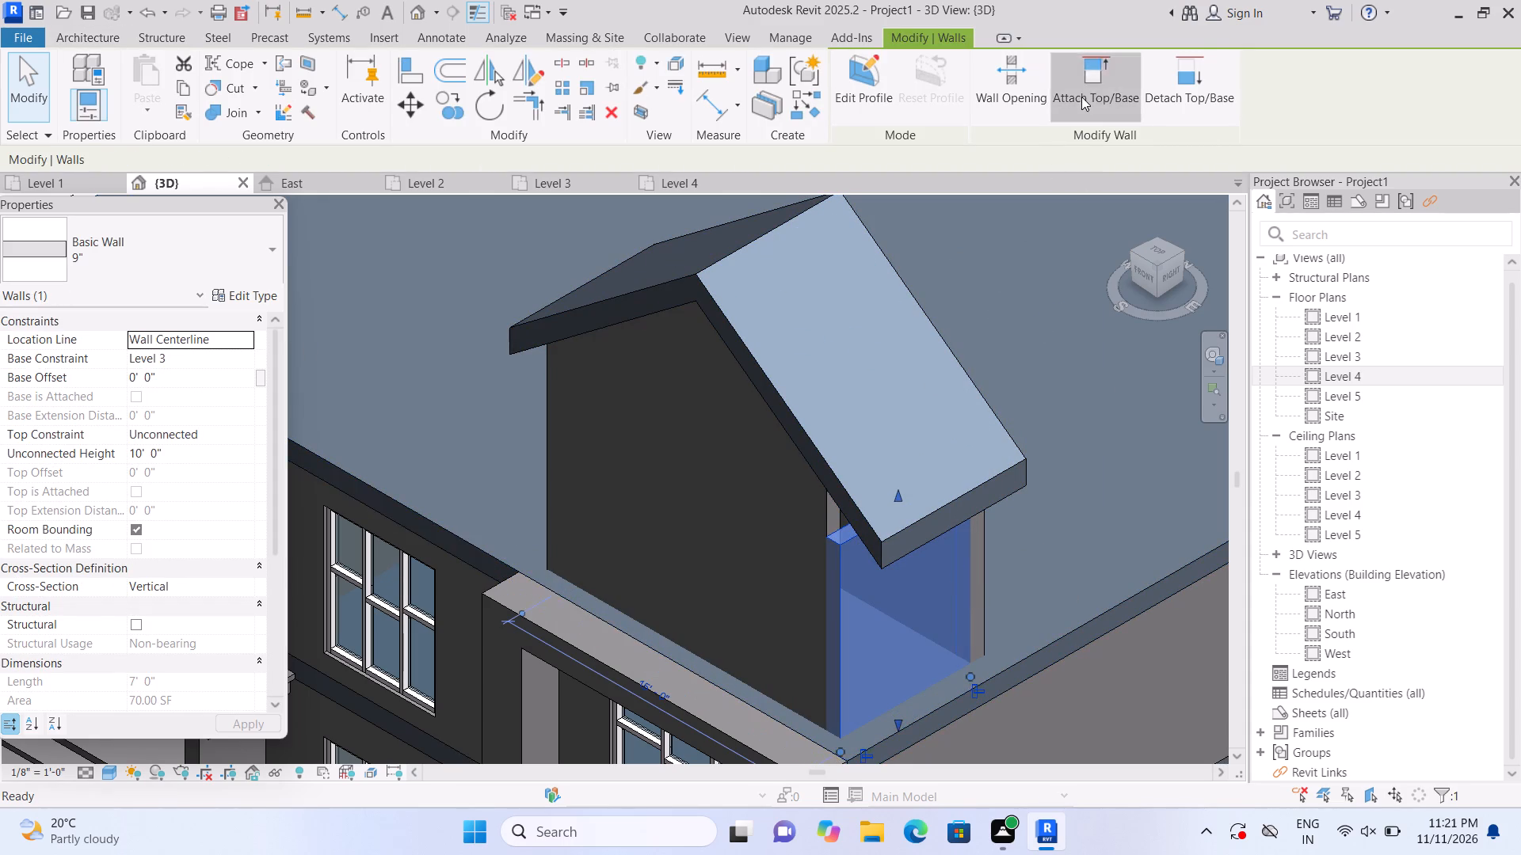
left_click(905, 391)
scroll(906, 388, "down", 3)
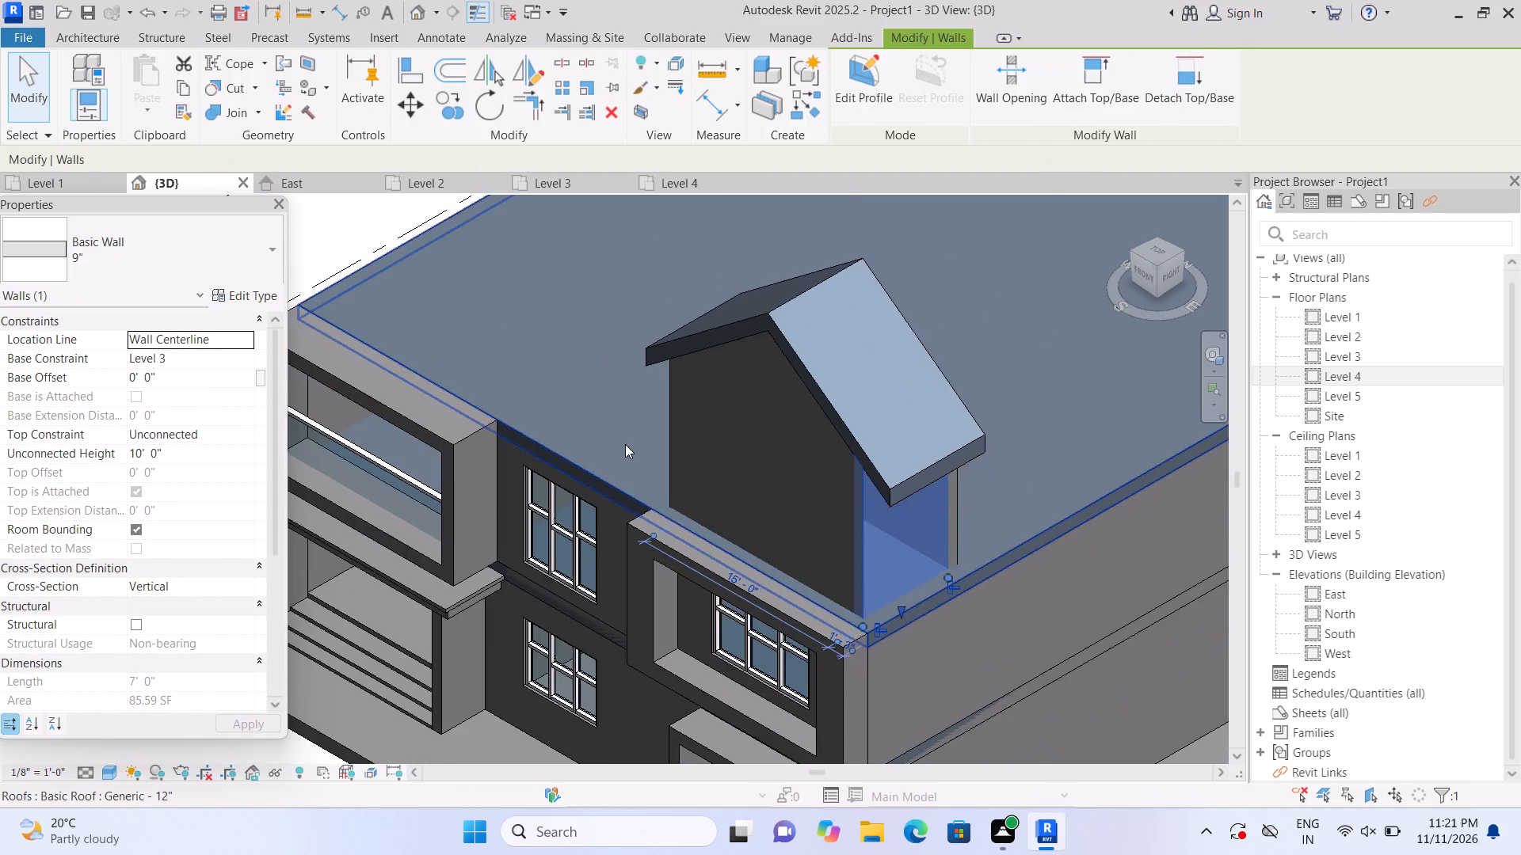
scroll(625, 444, "up", 1)
scroll(746, 402, "down", 5)
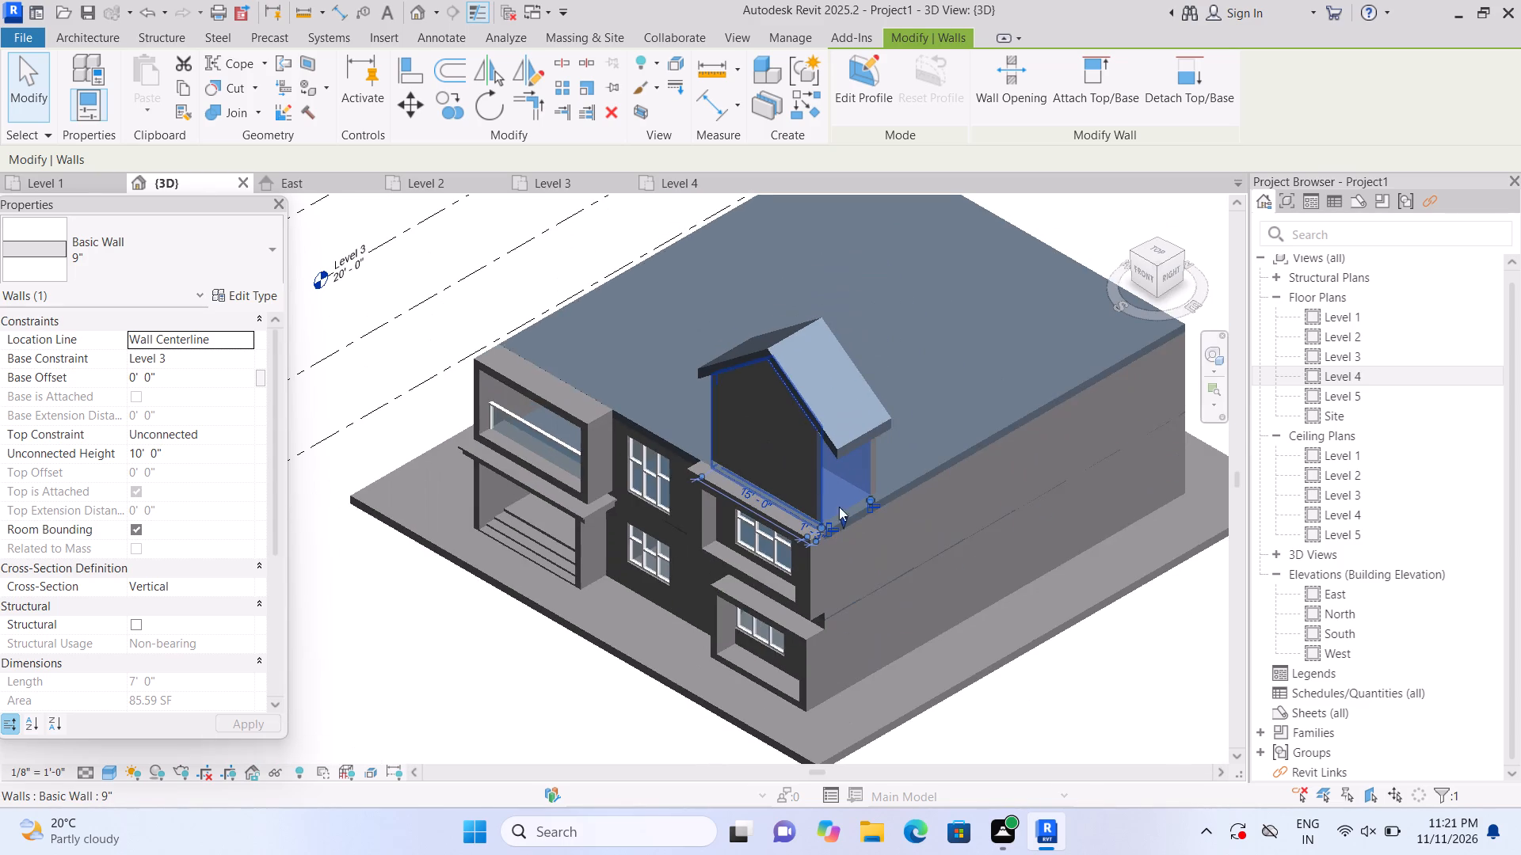
key("Escape")
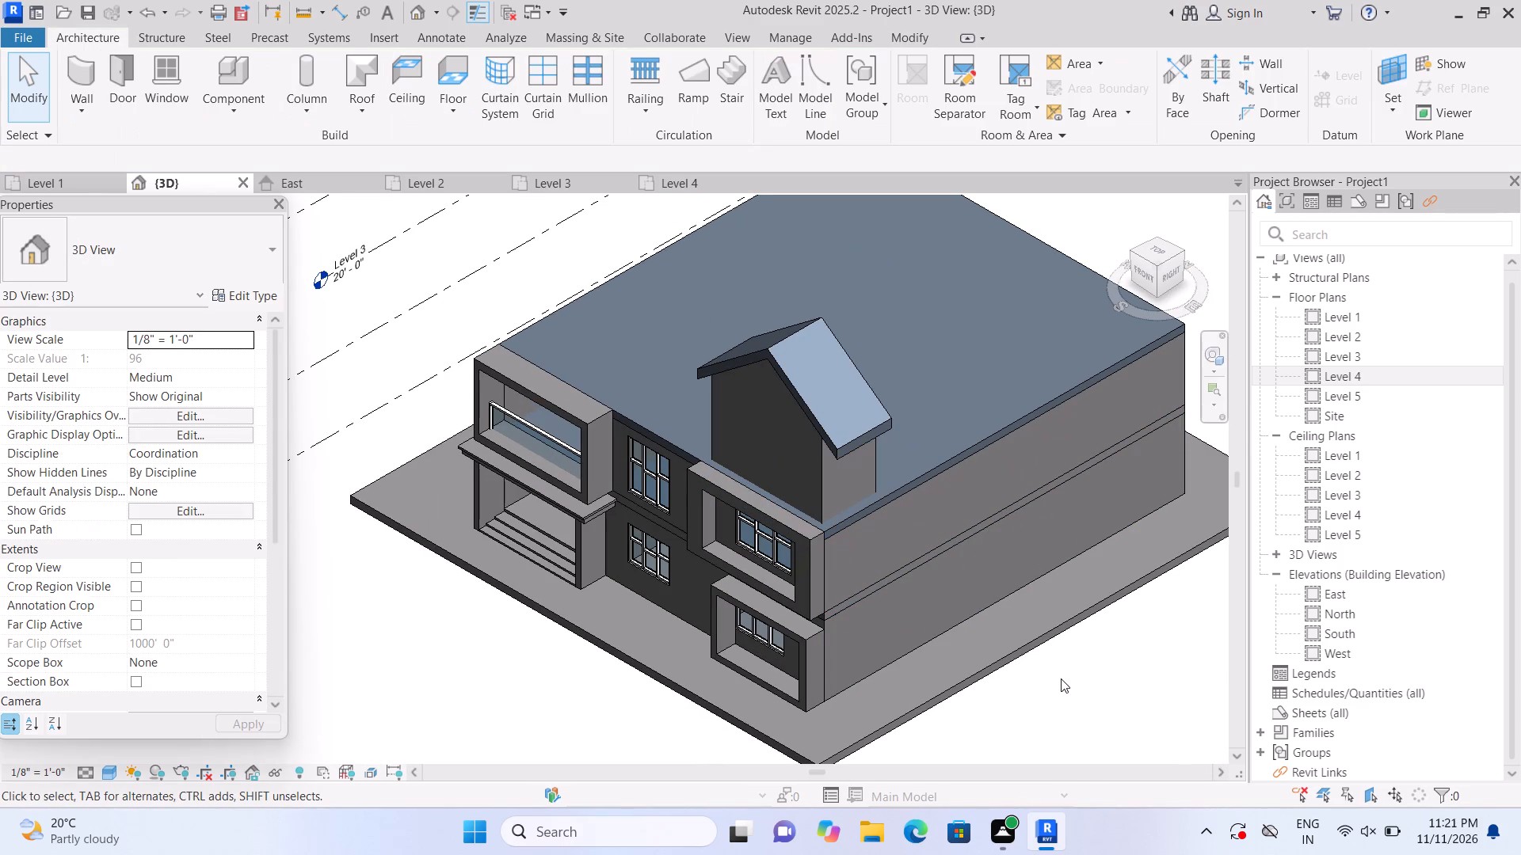
Attach the top of the rooftop enclosure's rear long wall to the gable roof.
middle_click_drag(1060, 678, 897, 674, "shift")
middle_click_drag(892, 559, 869, 590)
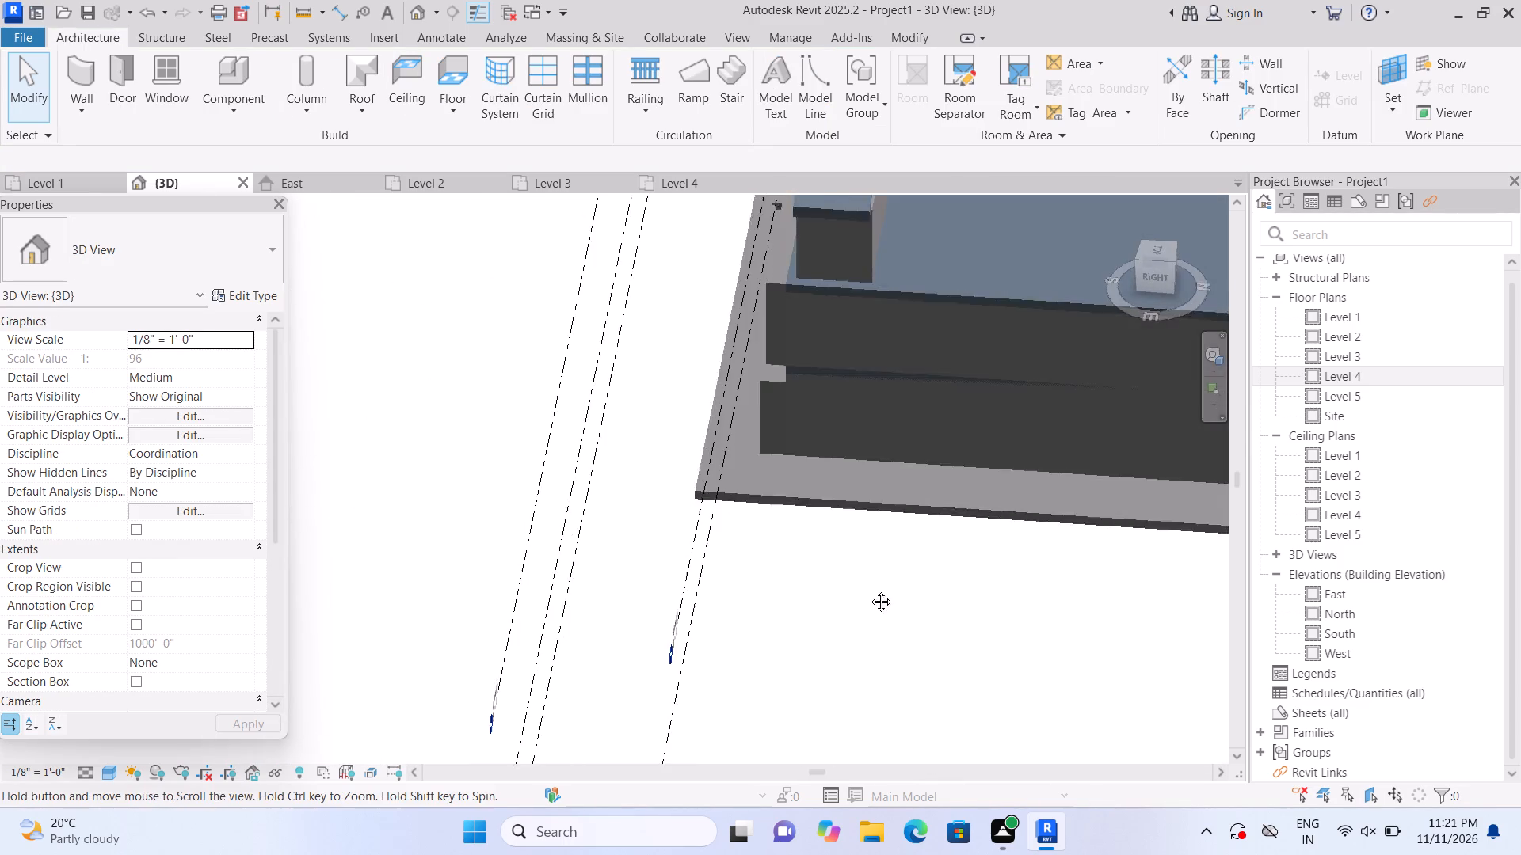
middle_click_drag(869, 590, 637, 785)
scroll(631, 550, "up", 3)
left_click(644, 305)
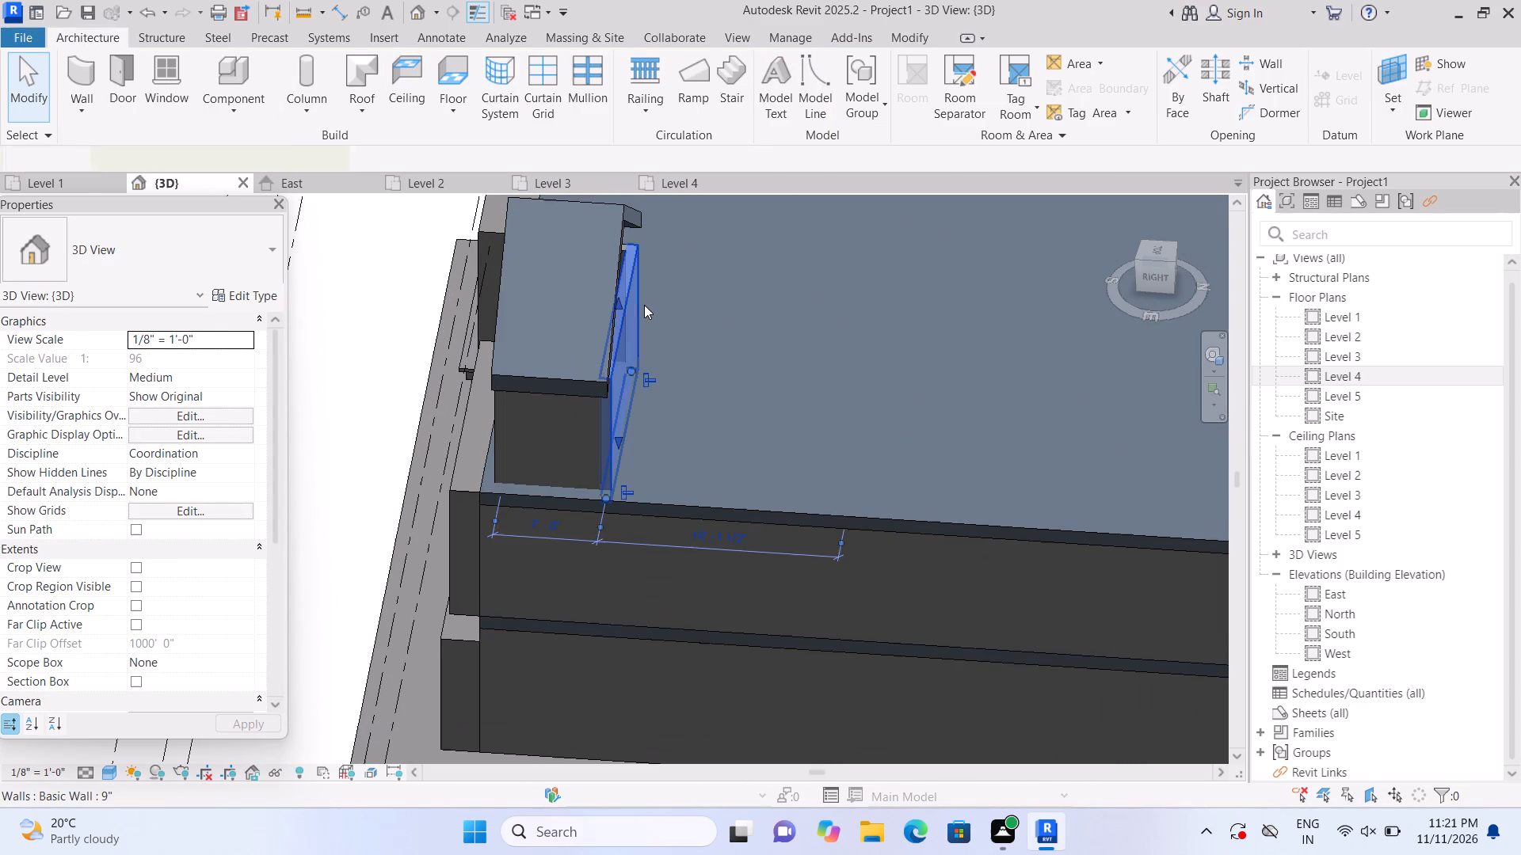
left_click(610, 262)
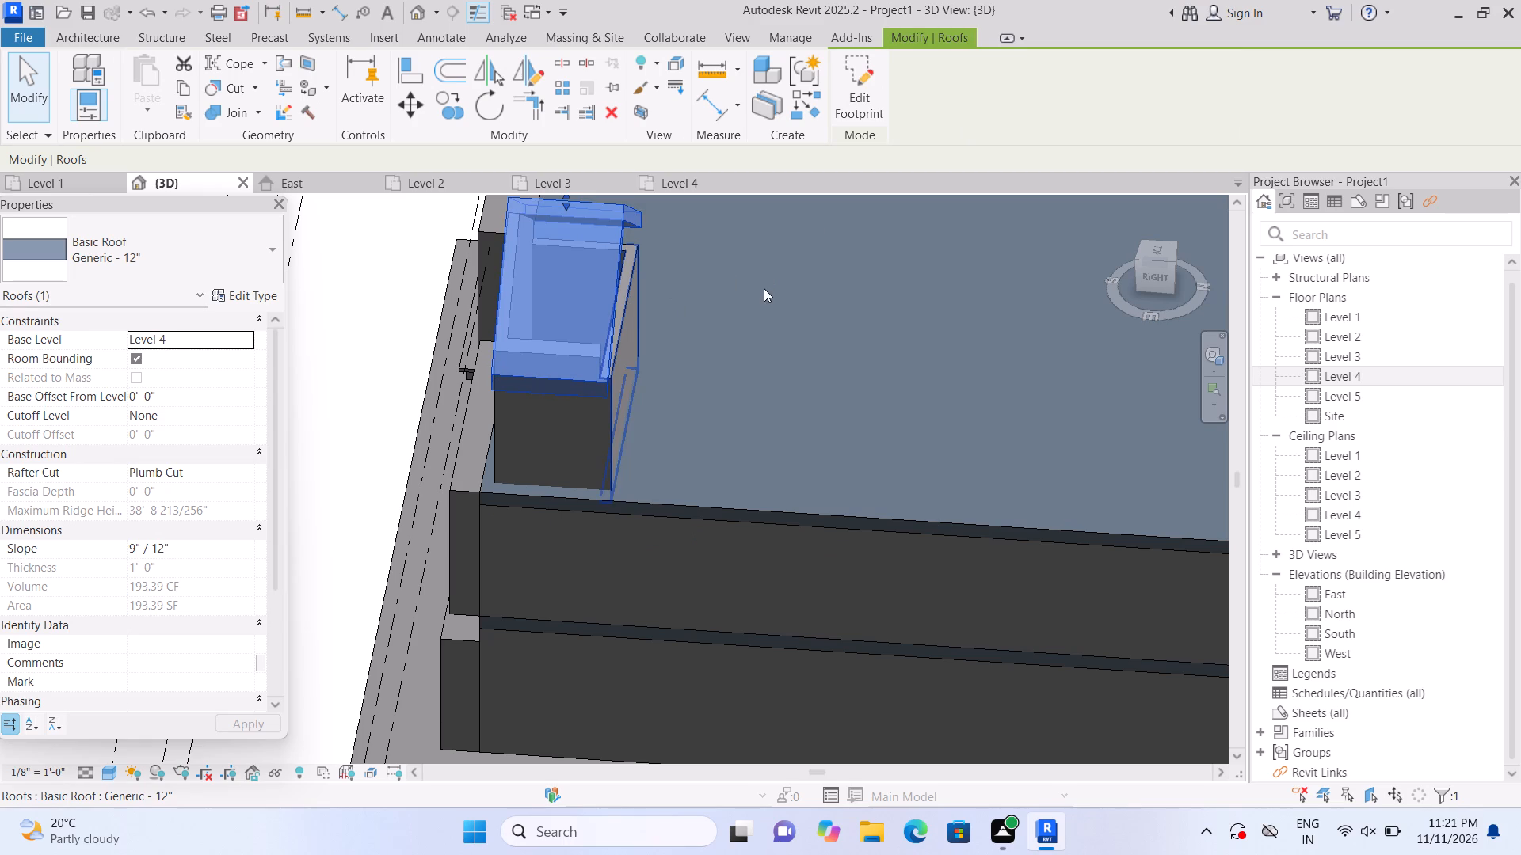
key("Escape")
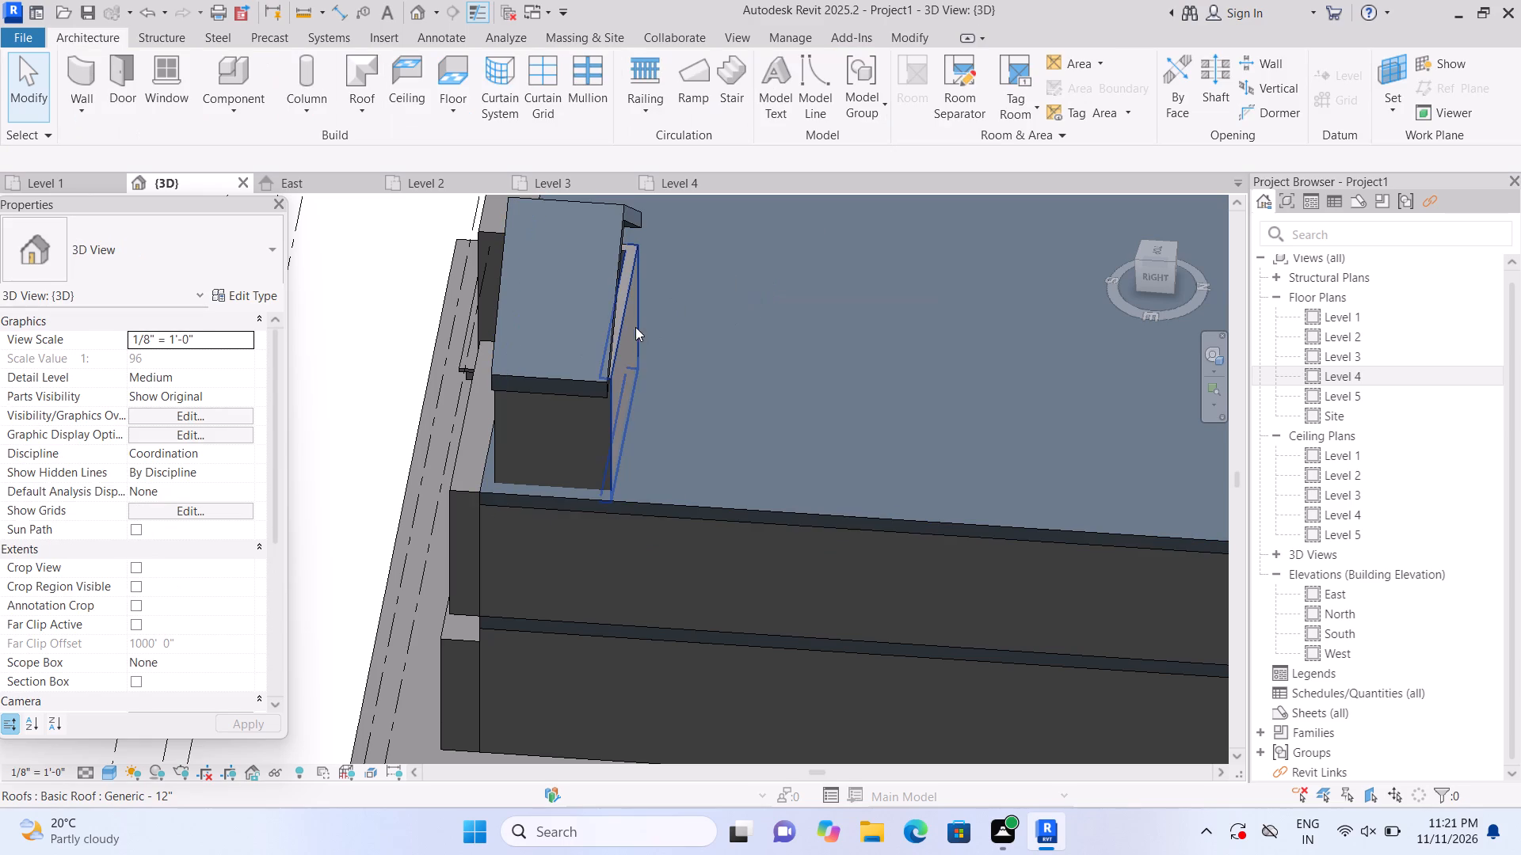
left_click(628, 329)
left_click(1060, 101)
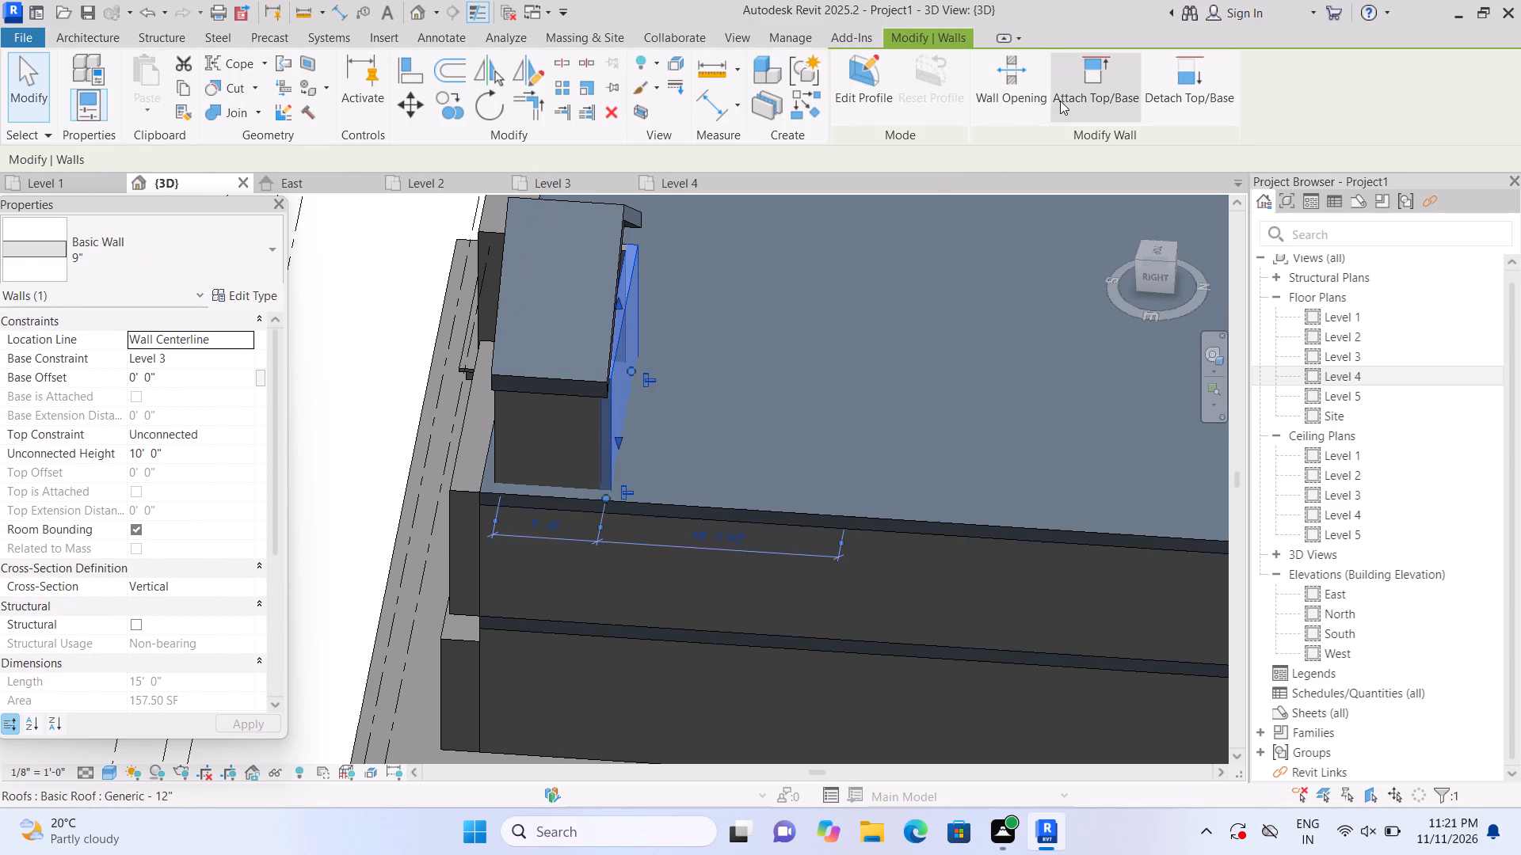
left_click(582, 321)
scroll(588, 328, "down", 4)
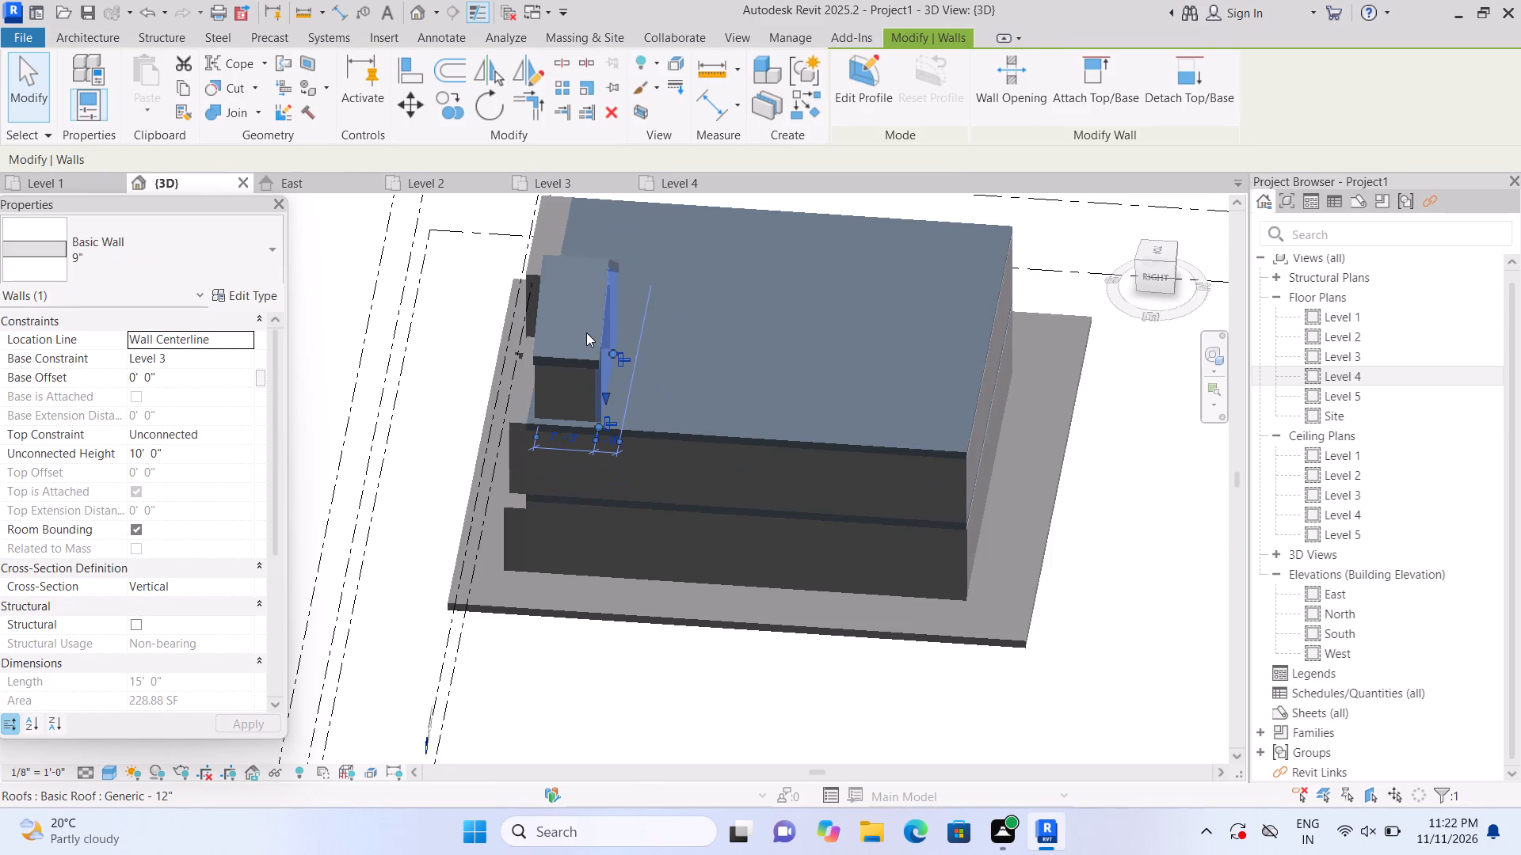
key("Escape")
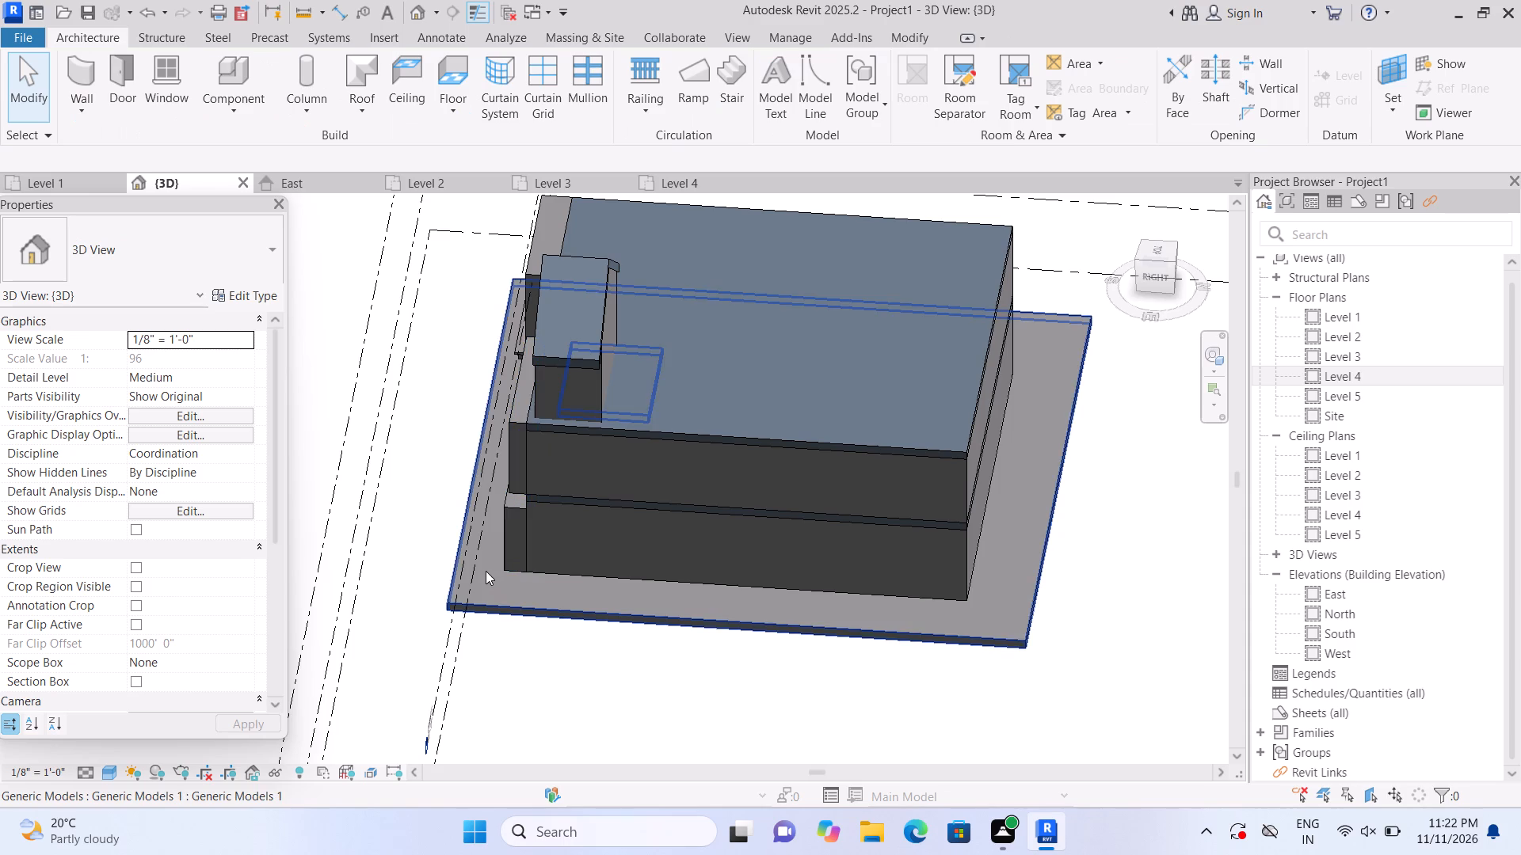
Examine the gabled rooftop enclosure and the house from the left-front and right-front corners in the 3D view.
middle_click_drag(486, 570, 935, 513, "shift")
scroll(904, 473, "down", 5)
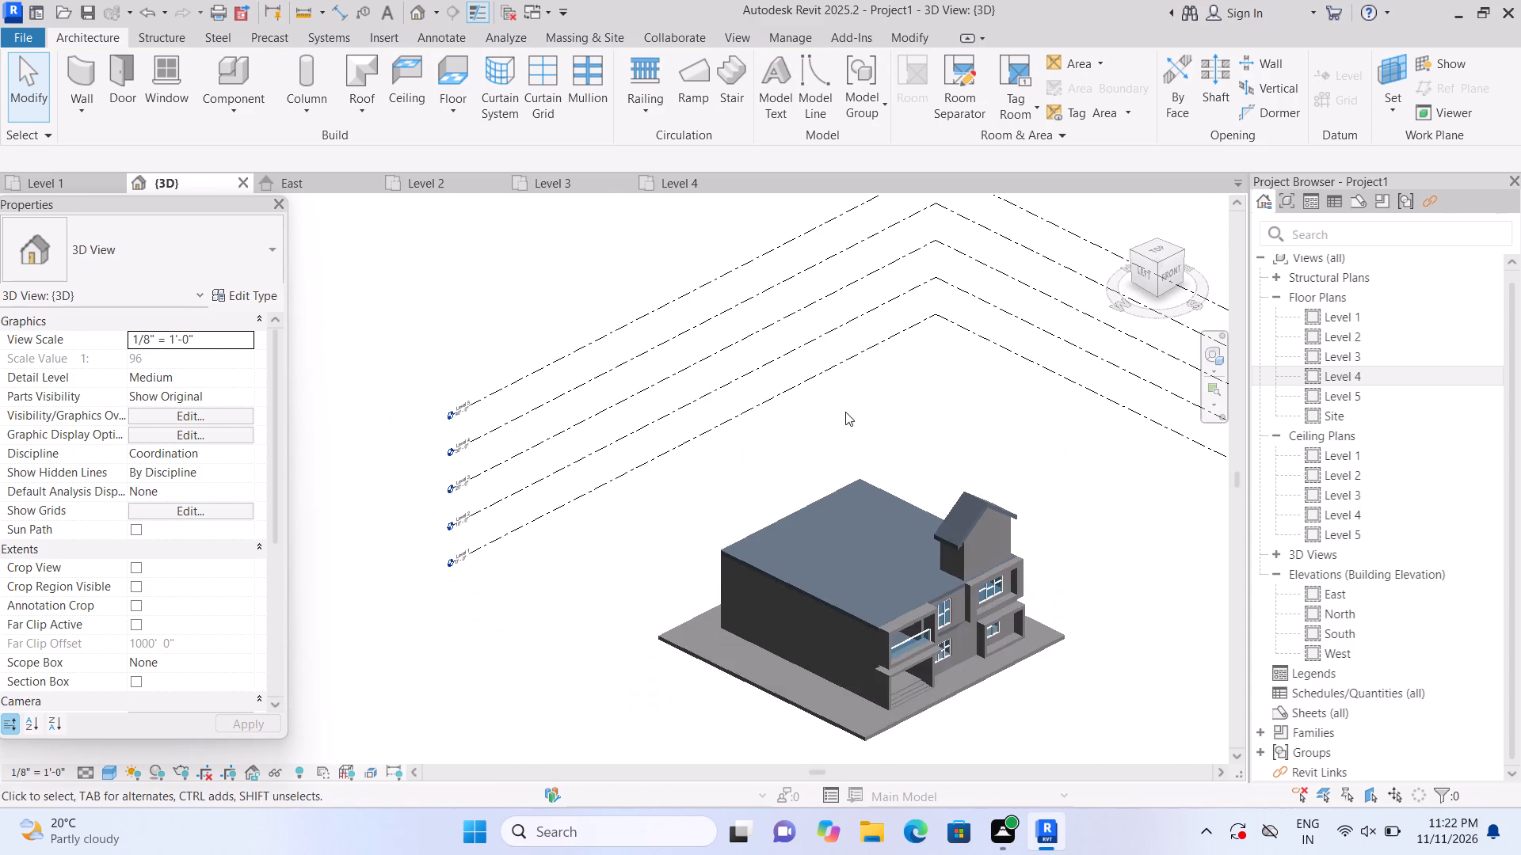
middle_click_drag(703, 694, 562, 644)
middle_click_drag(547, 638, 523, 625)
scroll(722, 621, "up", 6)
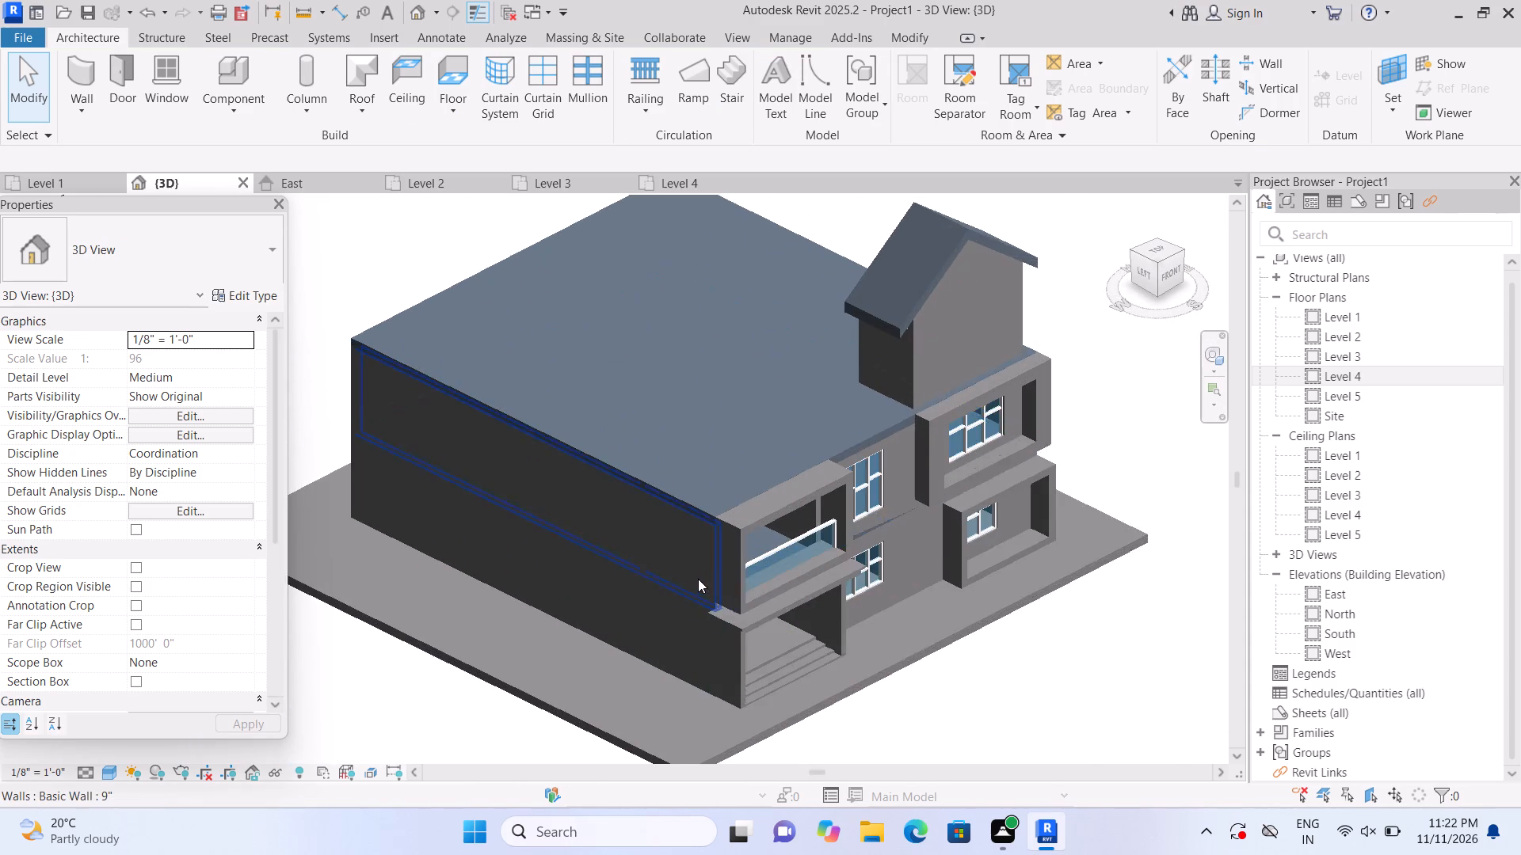
scroll(698, 579, "up", 2)
scroll(801, 413, "up", 1)
scroll(524, 545, "down", 2)
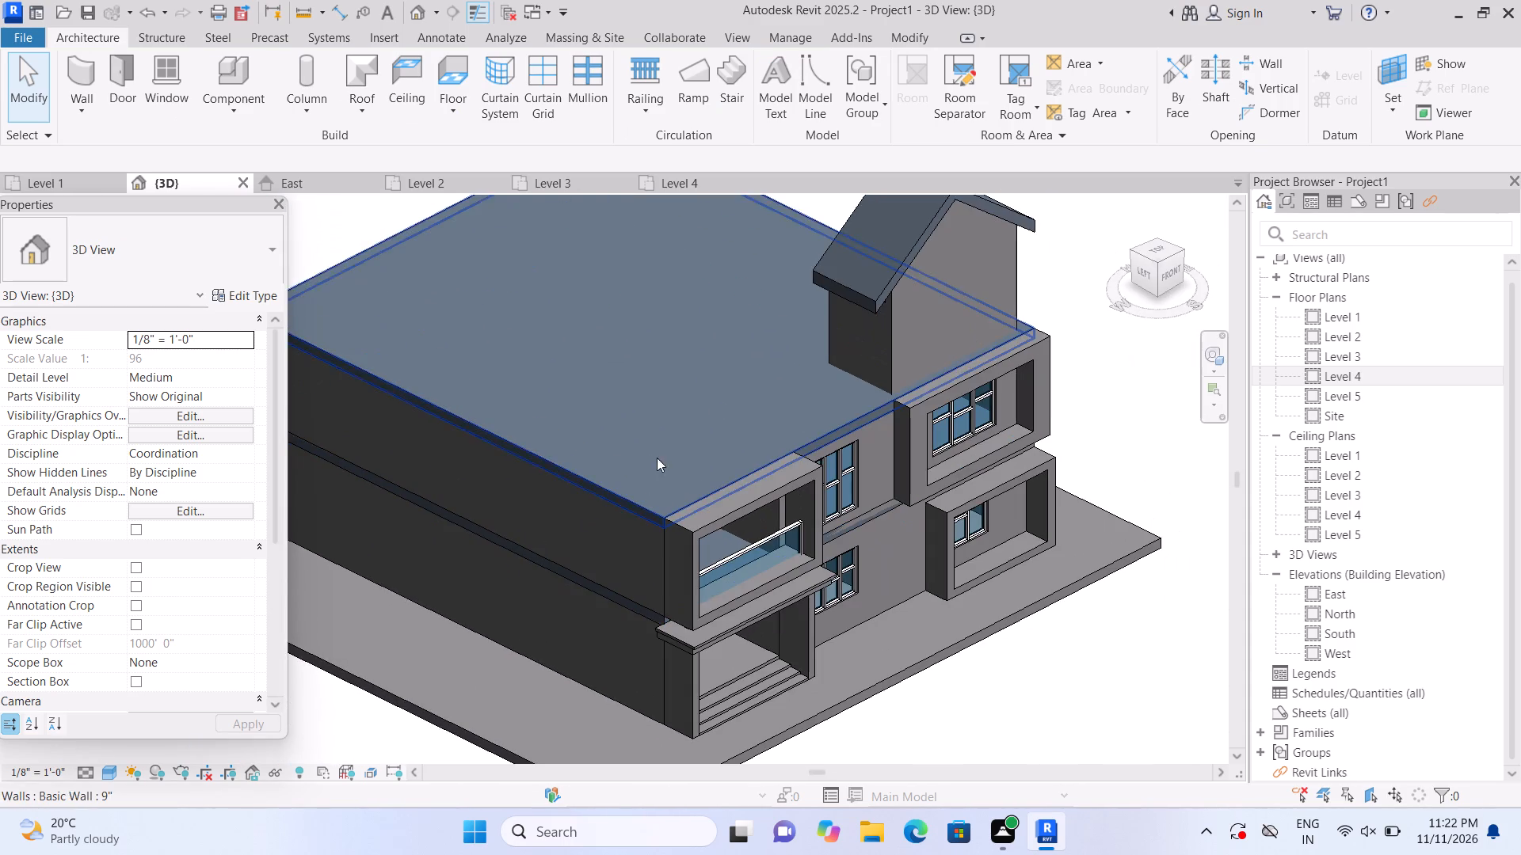
scroll(857, 291, "down", 1)
scroll(863, 299, "up", 2)
scroll(953, 351, "up", 3)
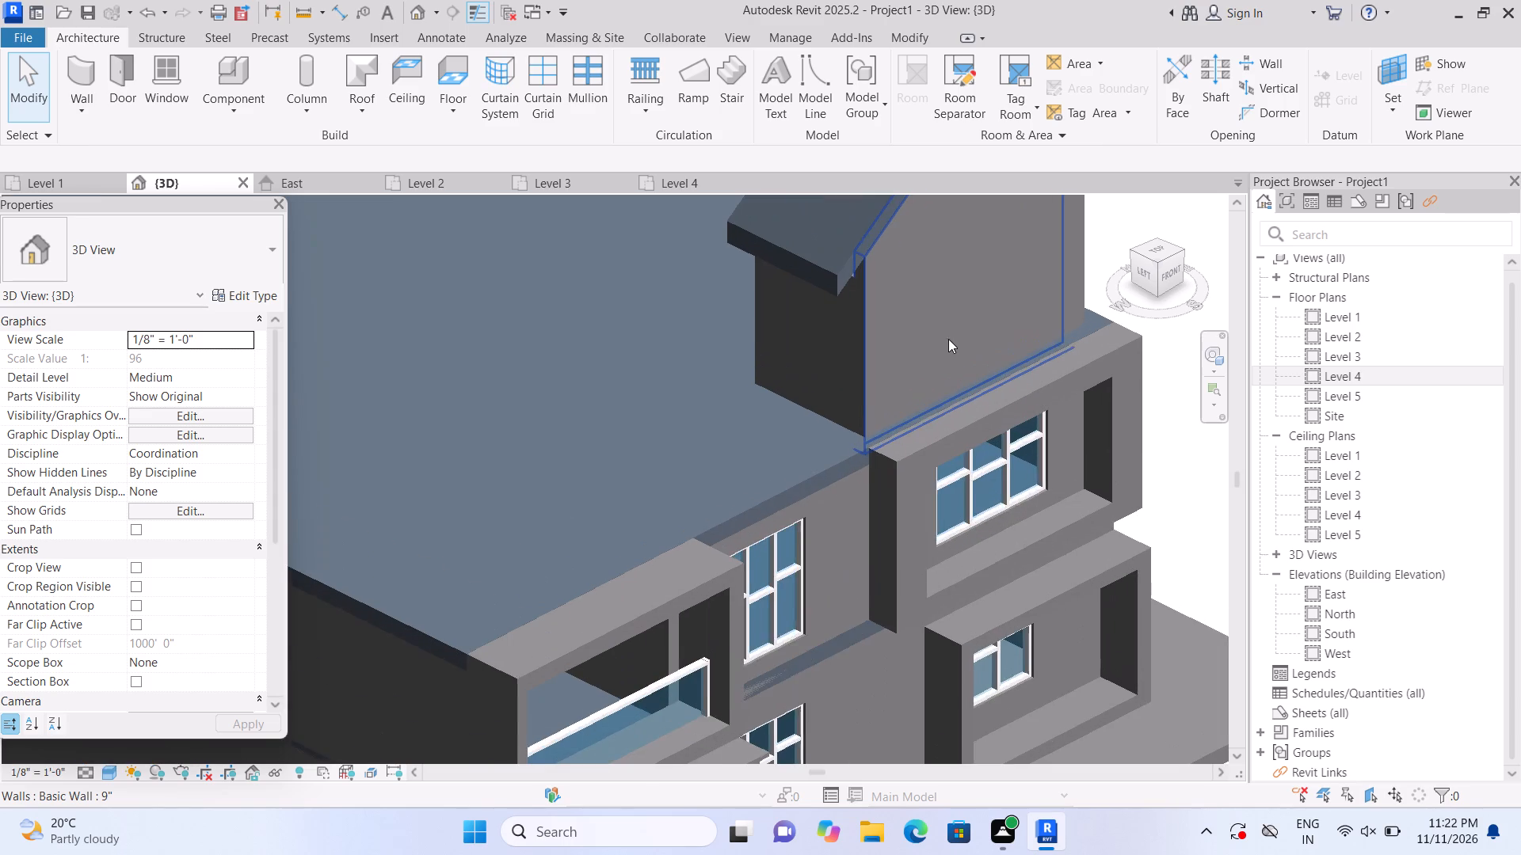
scroll(933, 335, "down", 3)
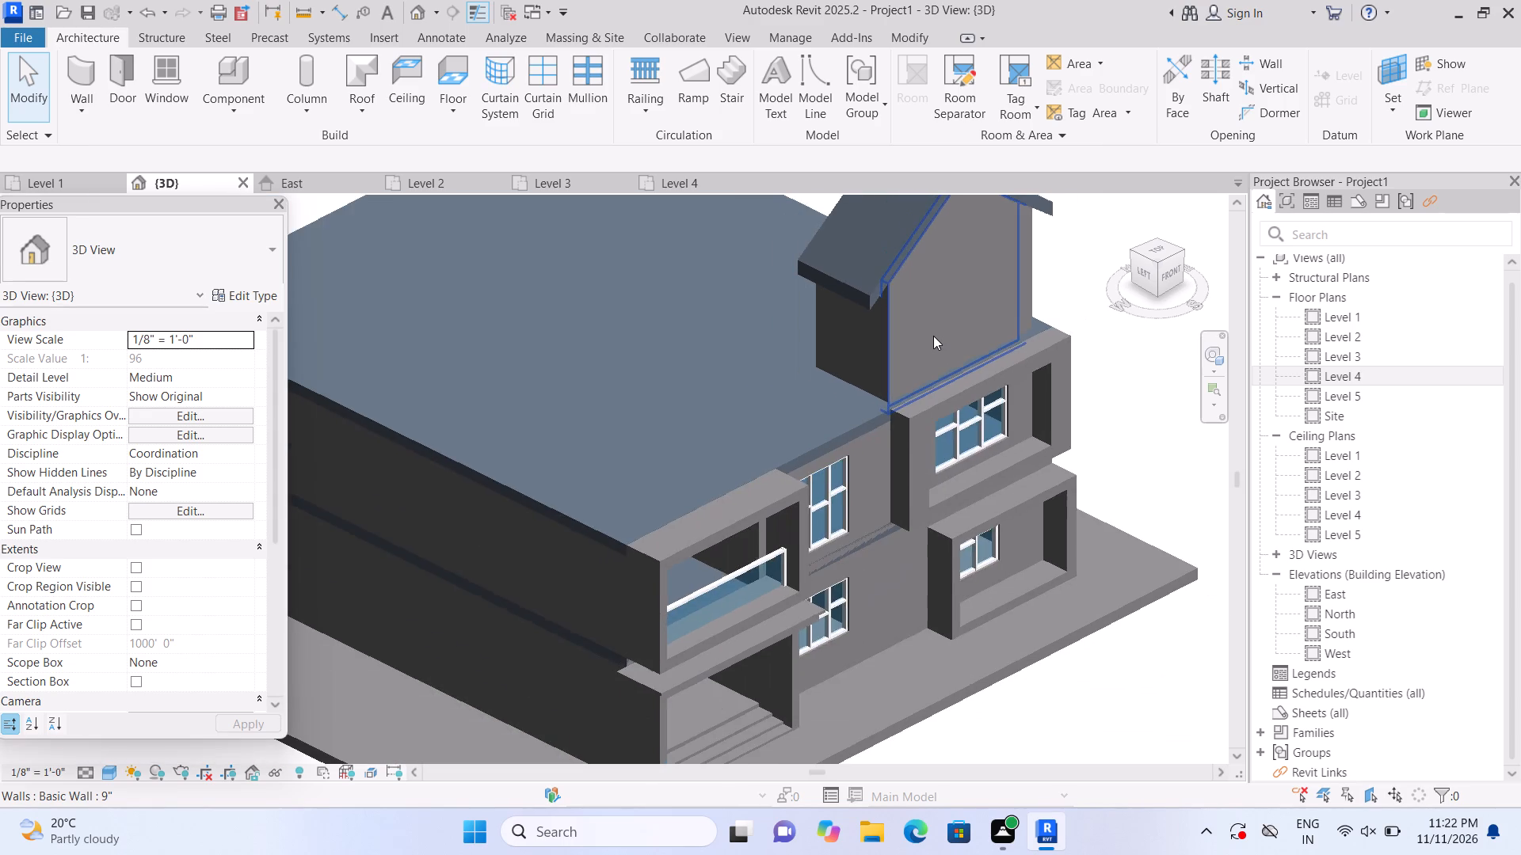
scroll(933, 336, "down", 3)
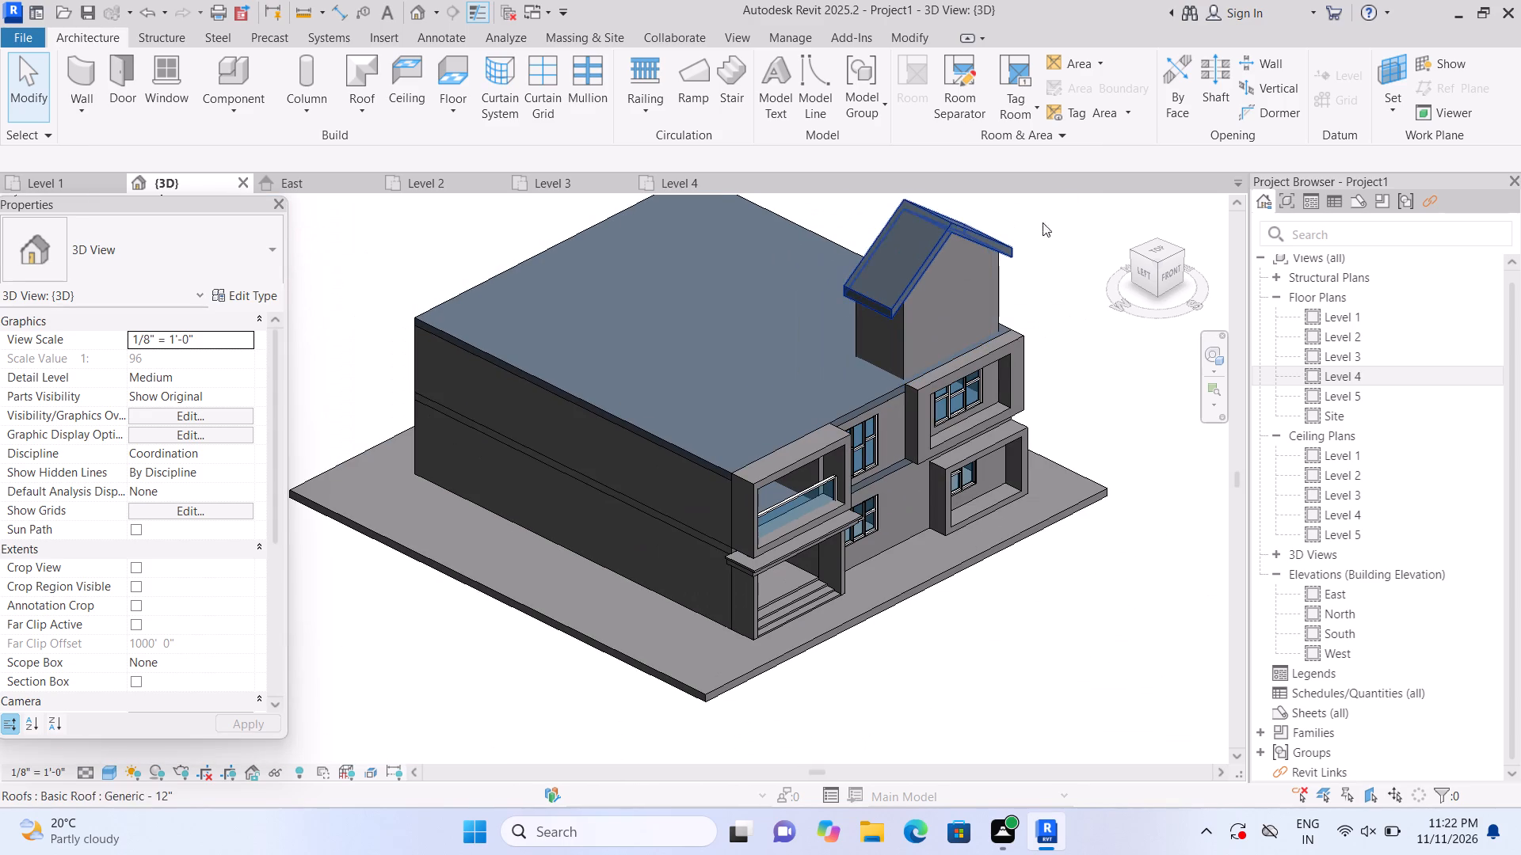
left_click(1123, 204)
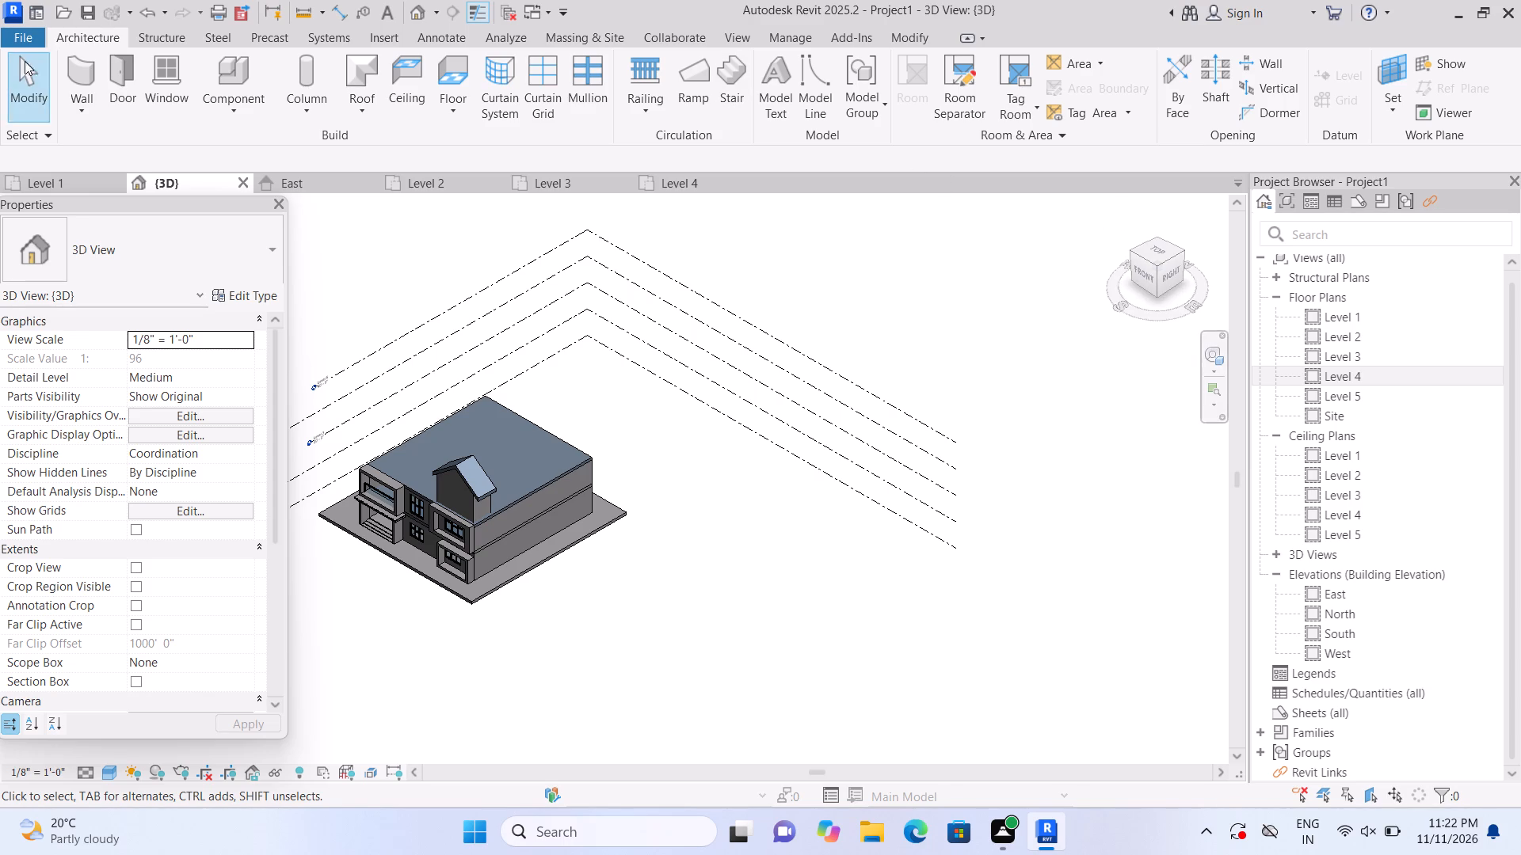
scroll(255, 420, "up", 2)
scroll(316, 454, "up", 1)
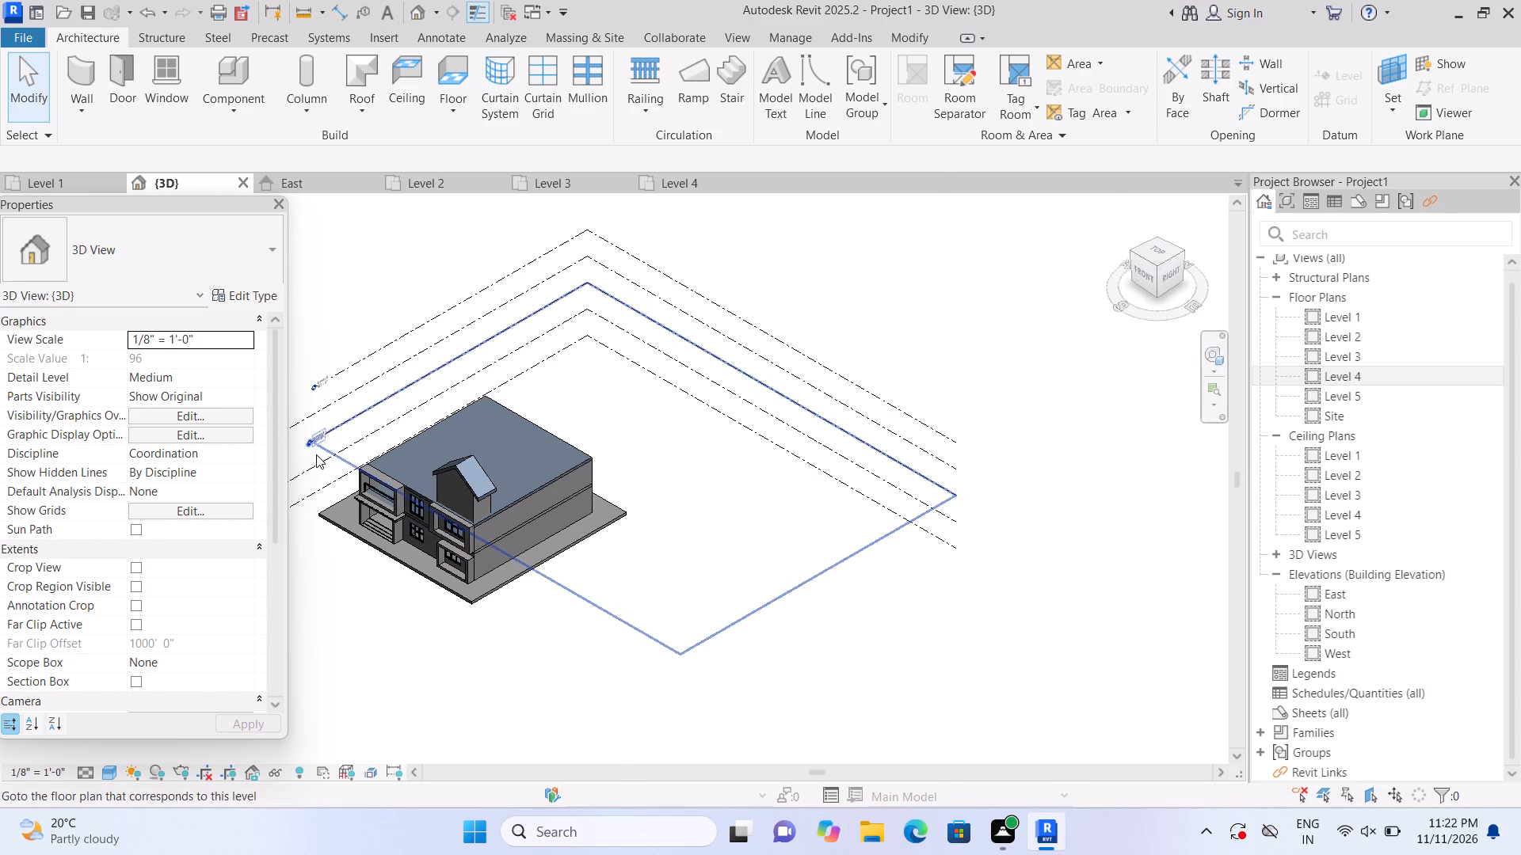
scroll(316, 454, "up", 8)
scroll(343, 476, "down", 3)
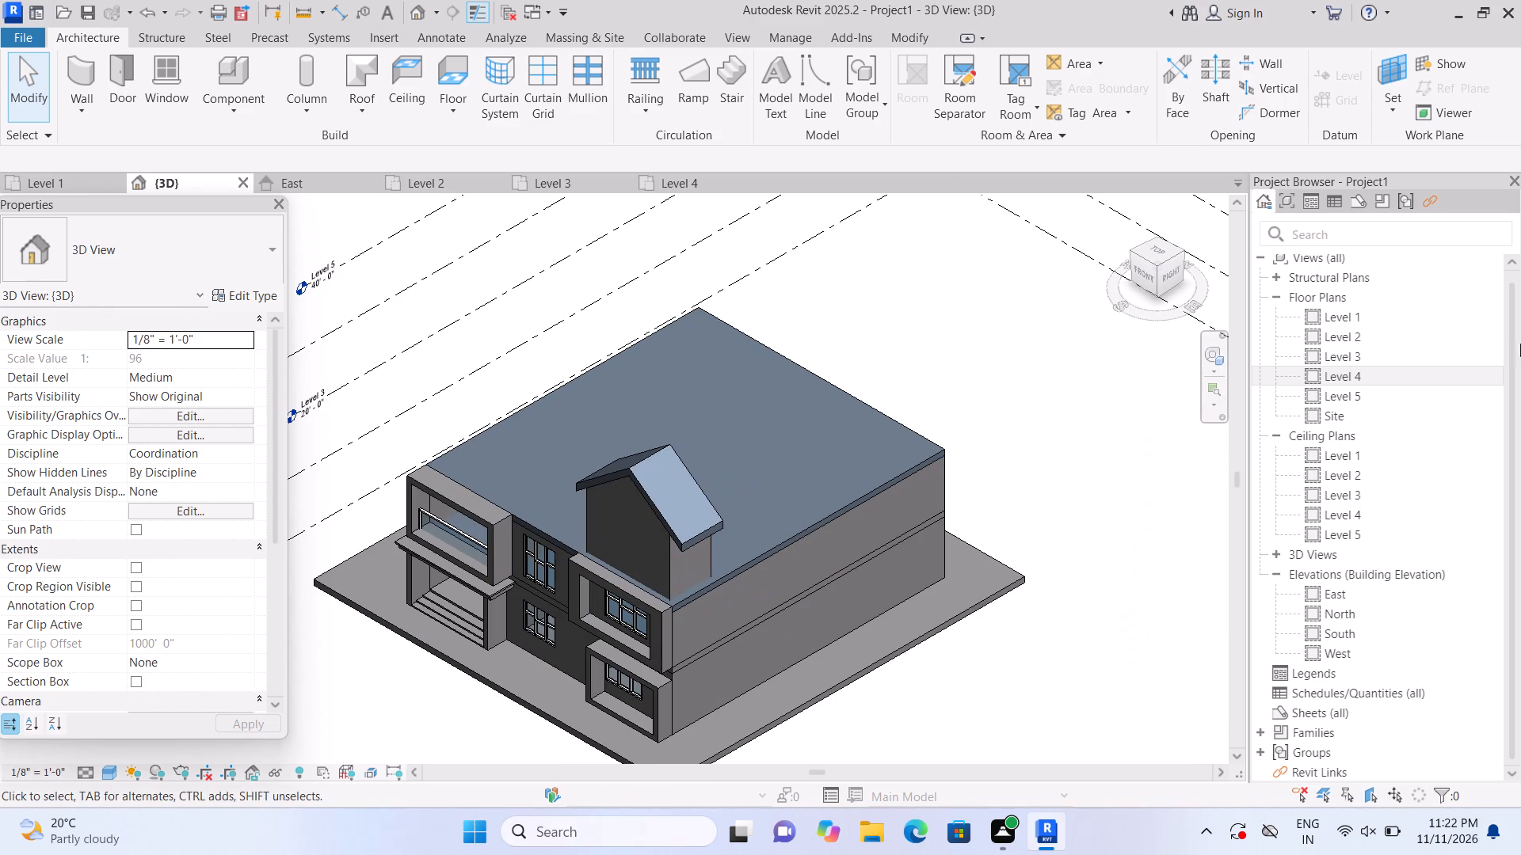
Switch the 3D view to the front orientation and examine the front facade with the gabled rooftop enclosure.
left_click(1149, 279)
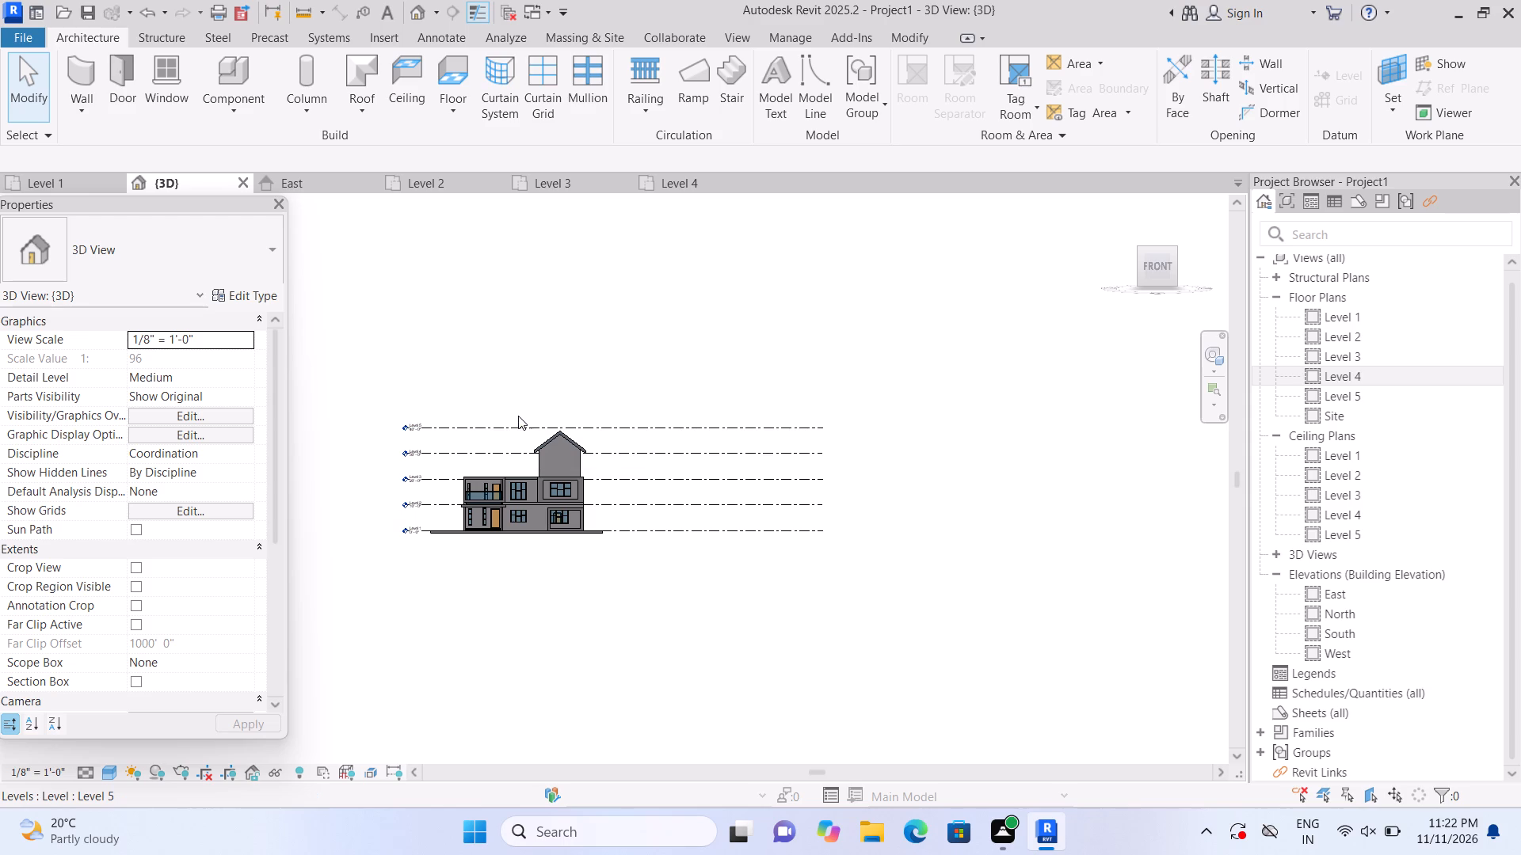
scroll(457, 508, "up", 7)
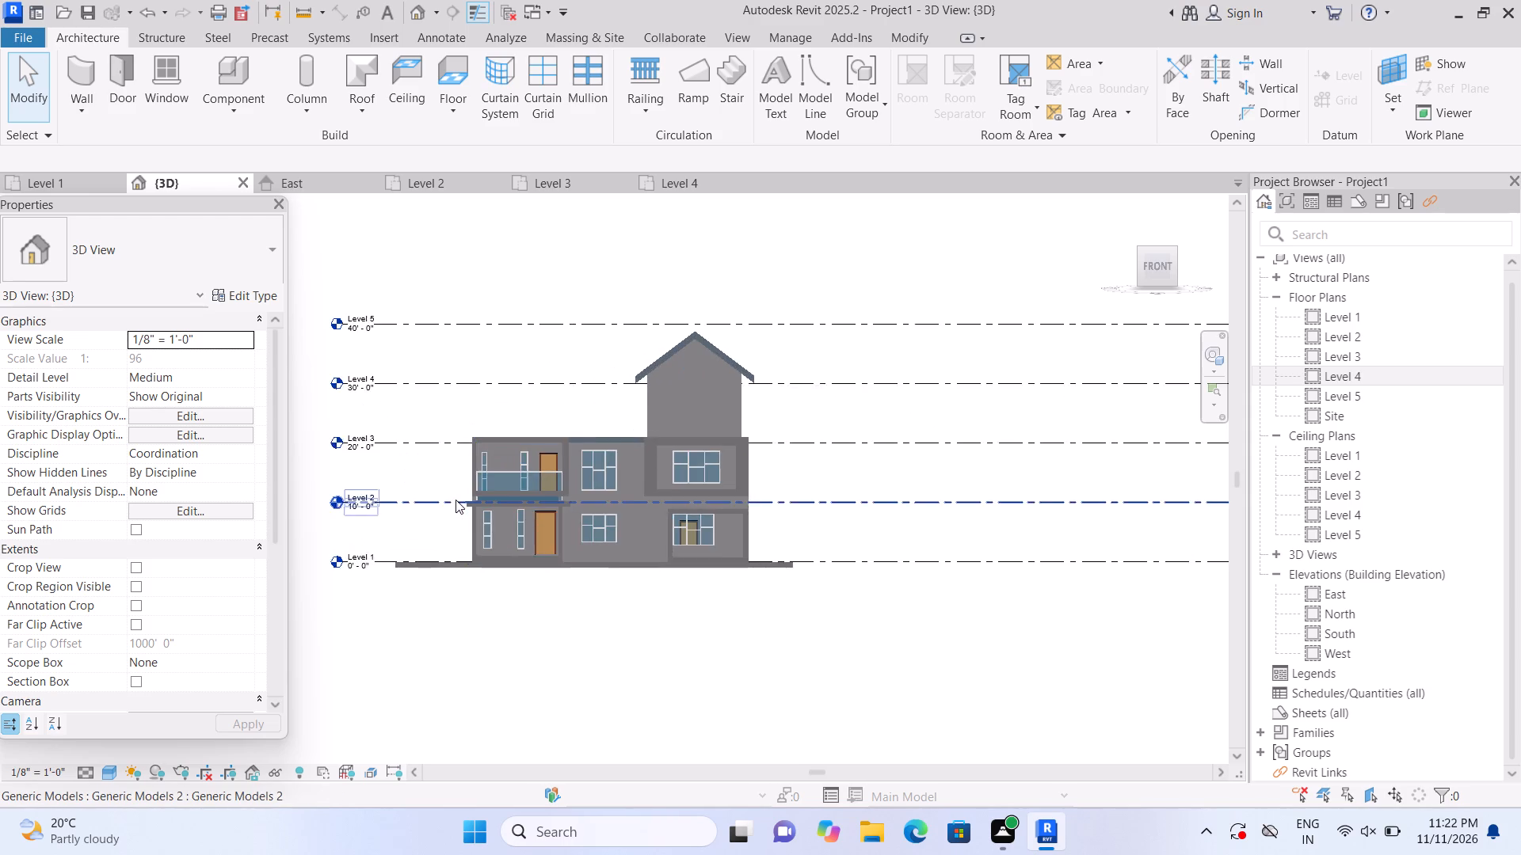
scroll(456, 500, "up", 1)
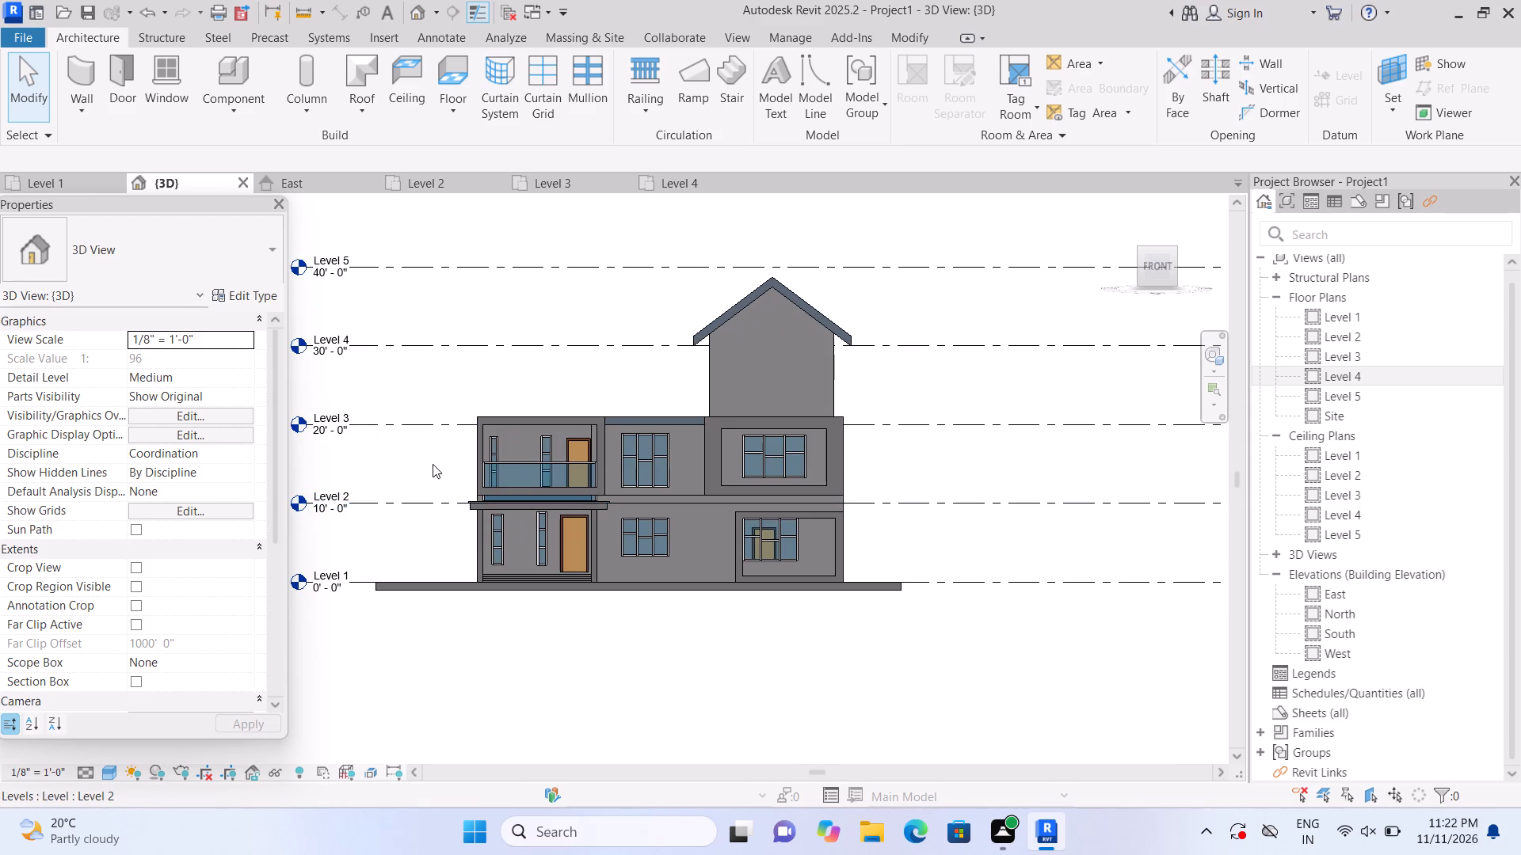
scroll(406, 430, "up", 1)
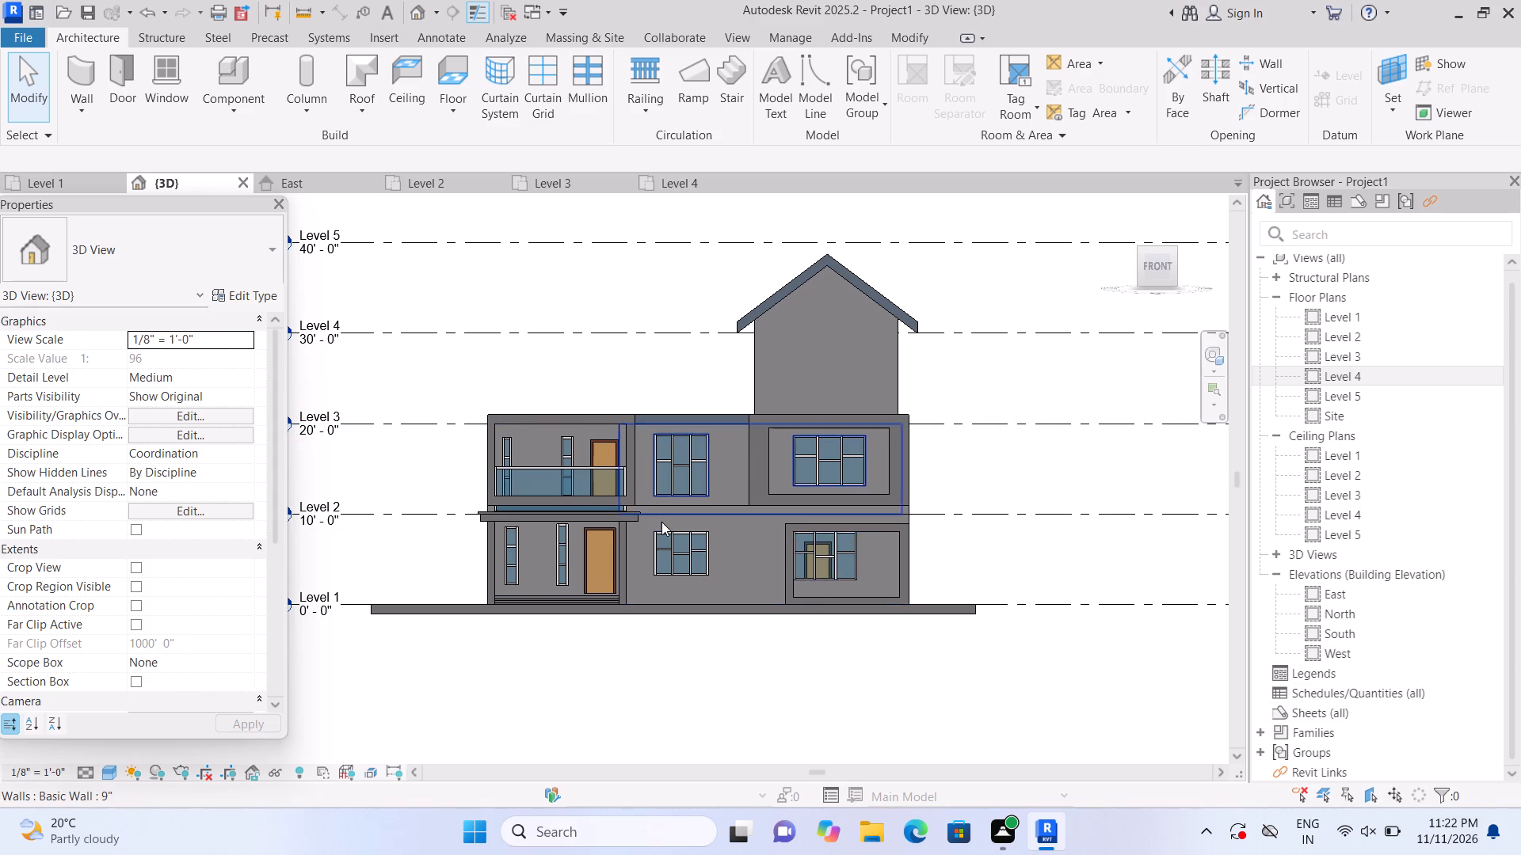
scroll(661, 522, "up", 1)
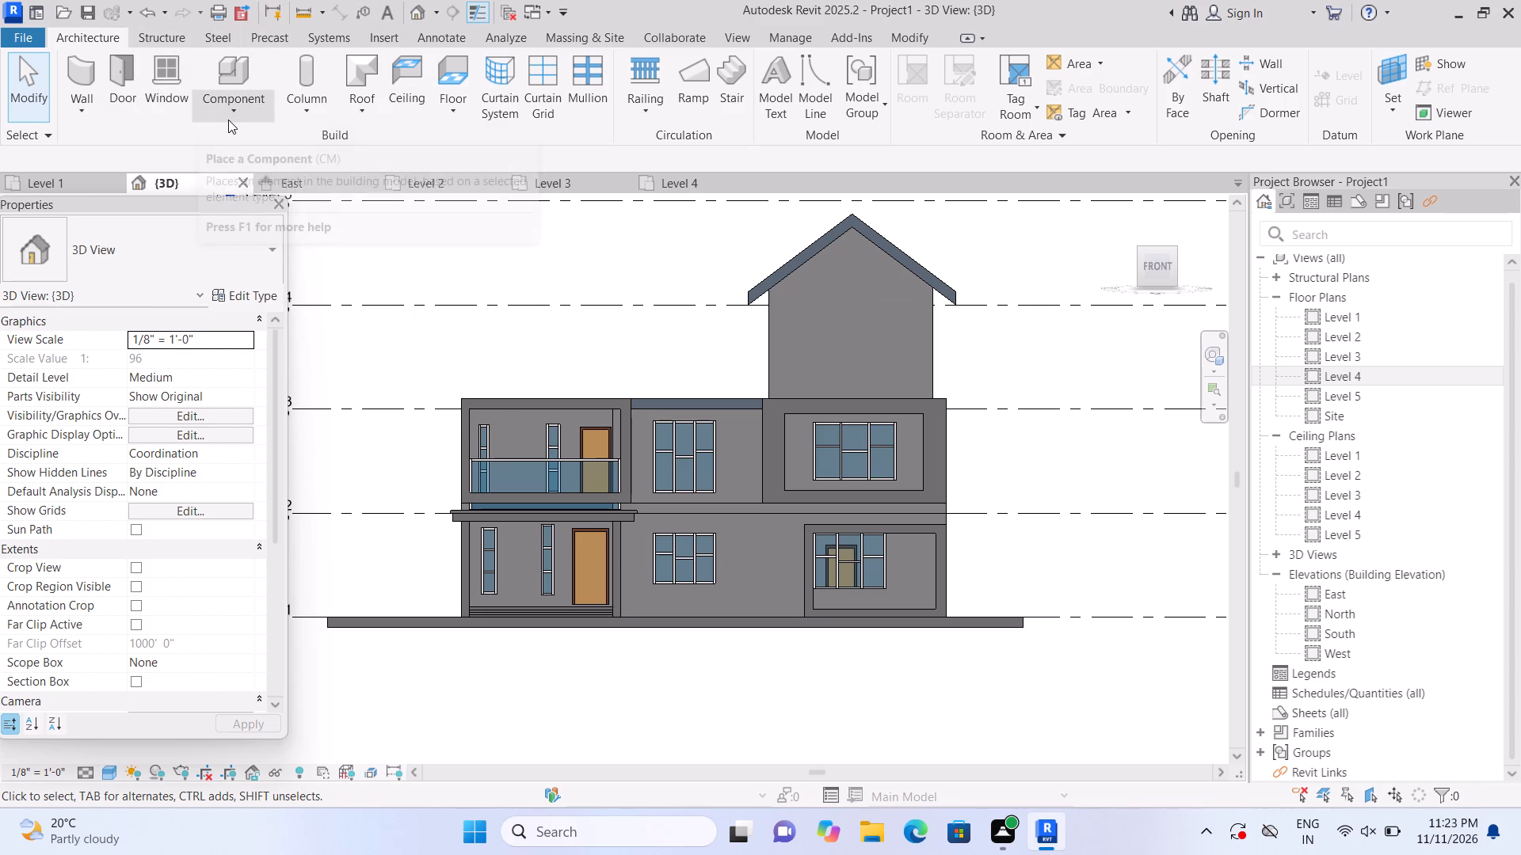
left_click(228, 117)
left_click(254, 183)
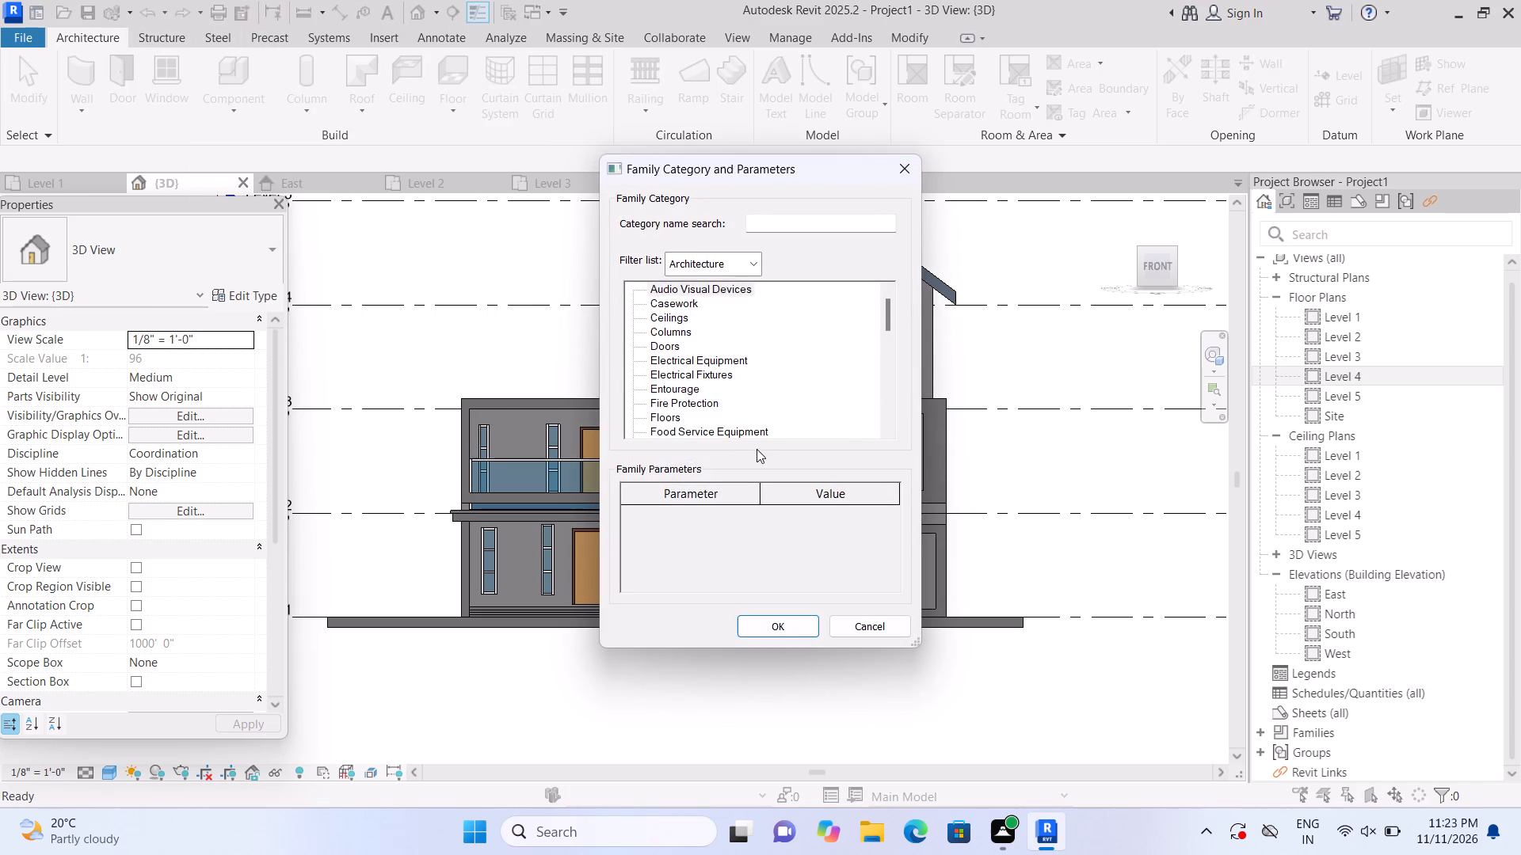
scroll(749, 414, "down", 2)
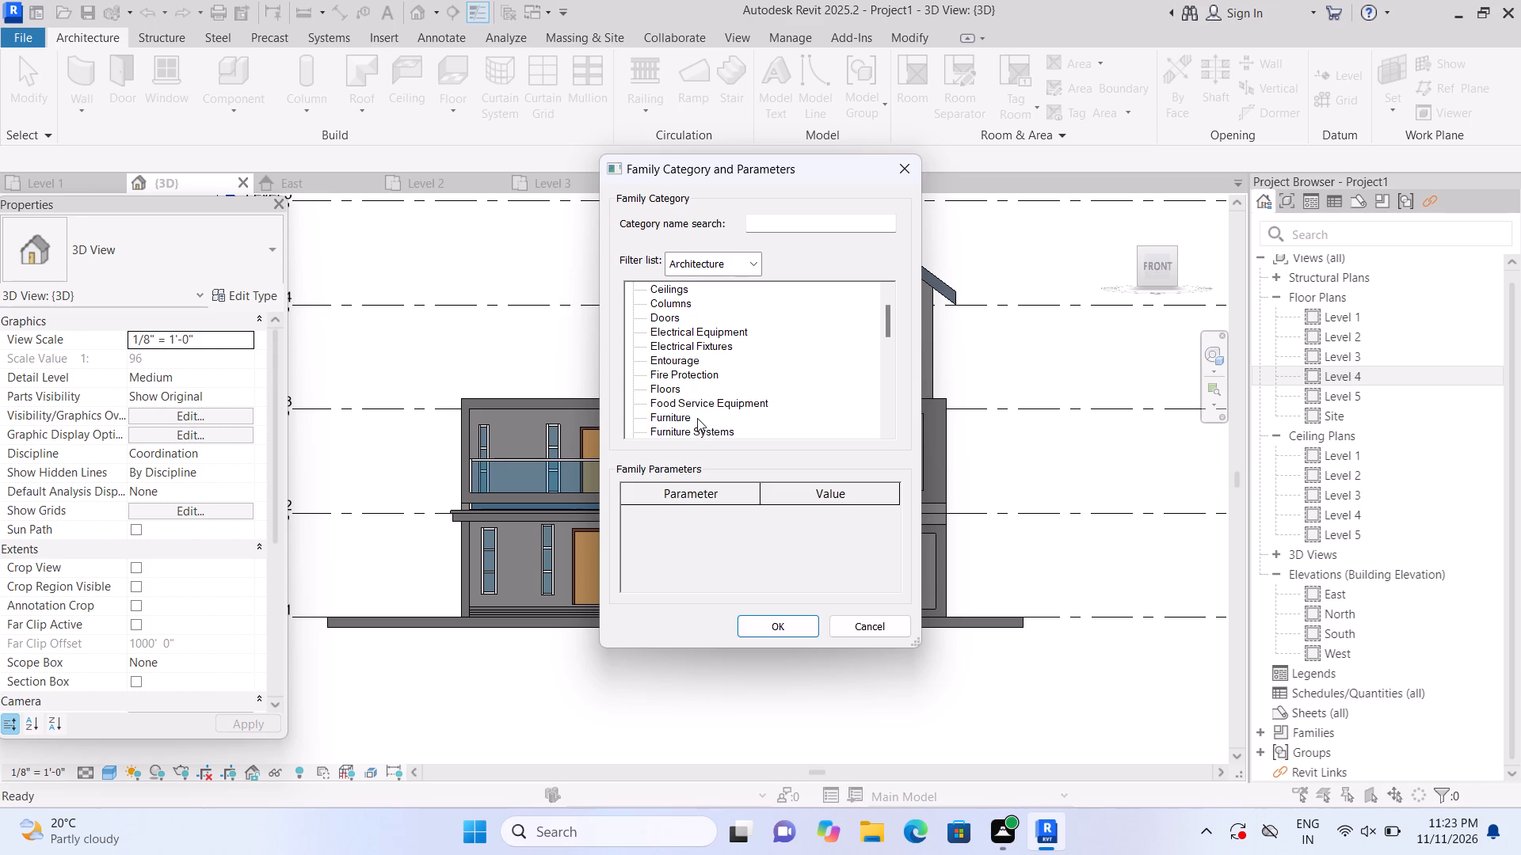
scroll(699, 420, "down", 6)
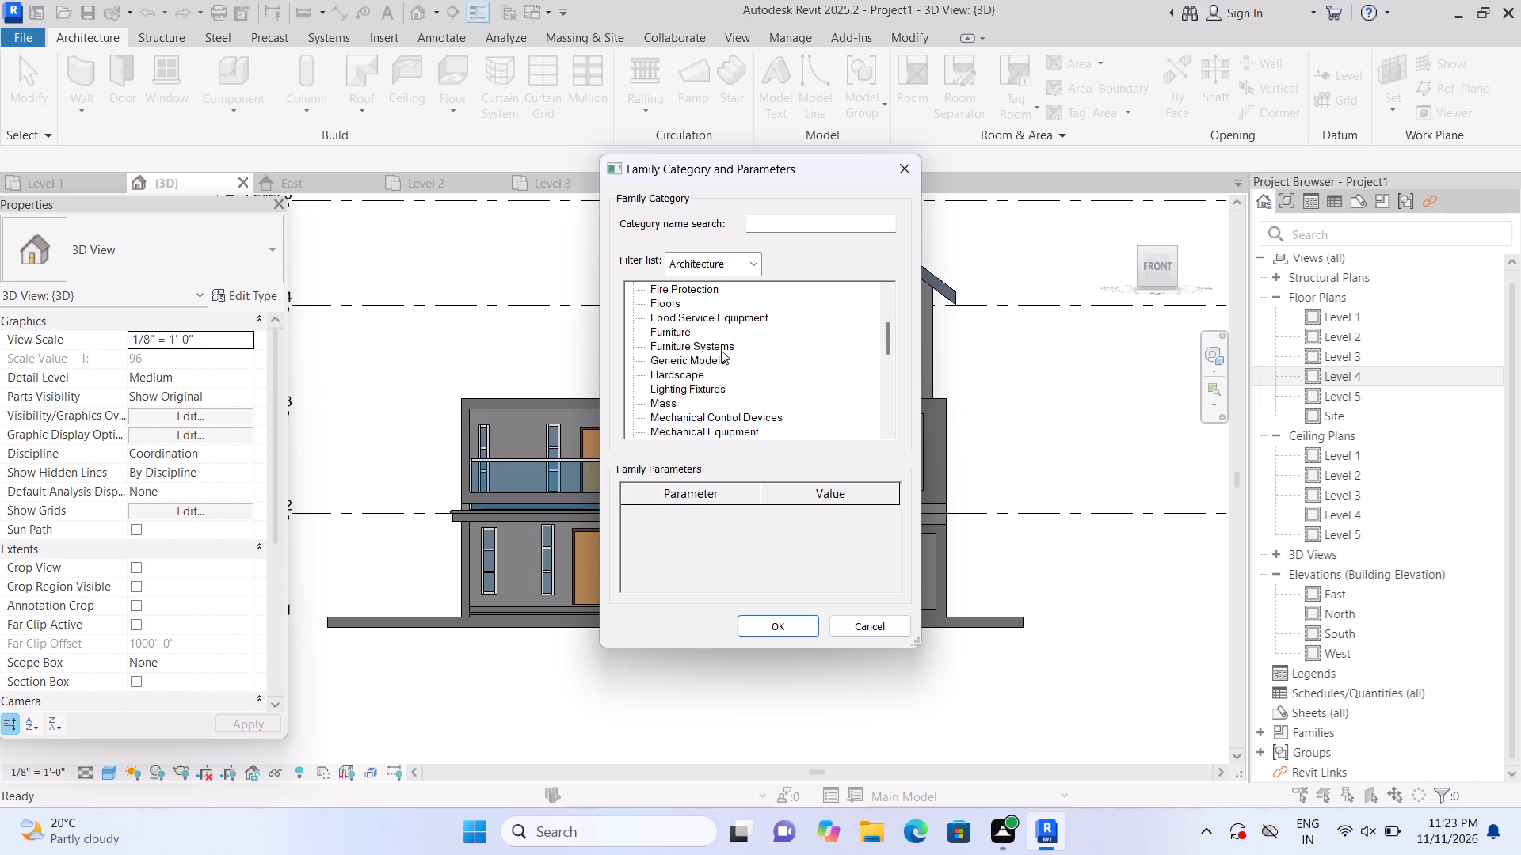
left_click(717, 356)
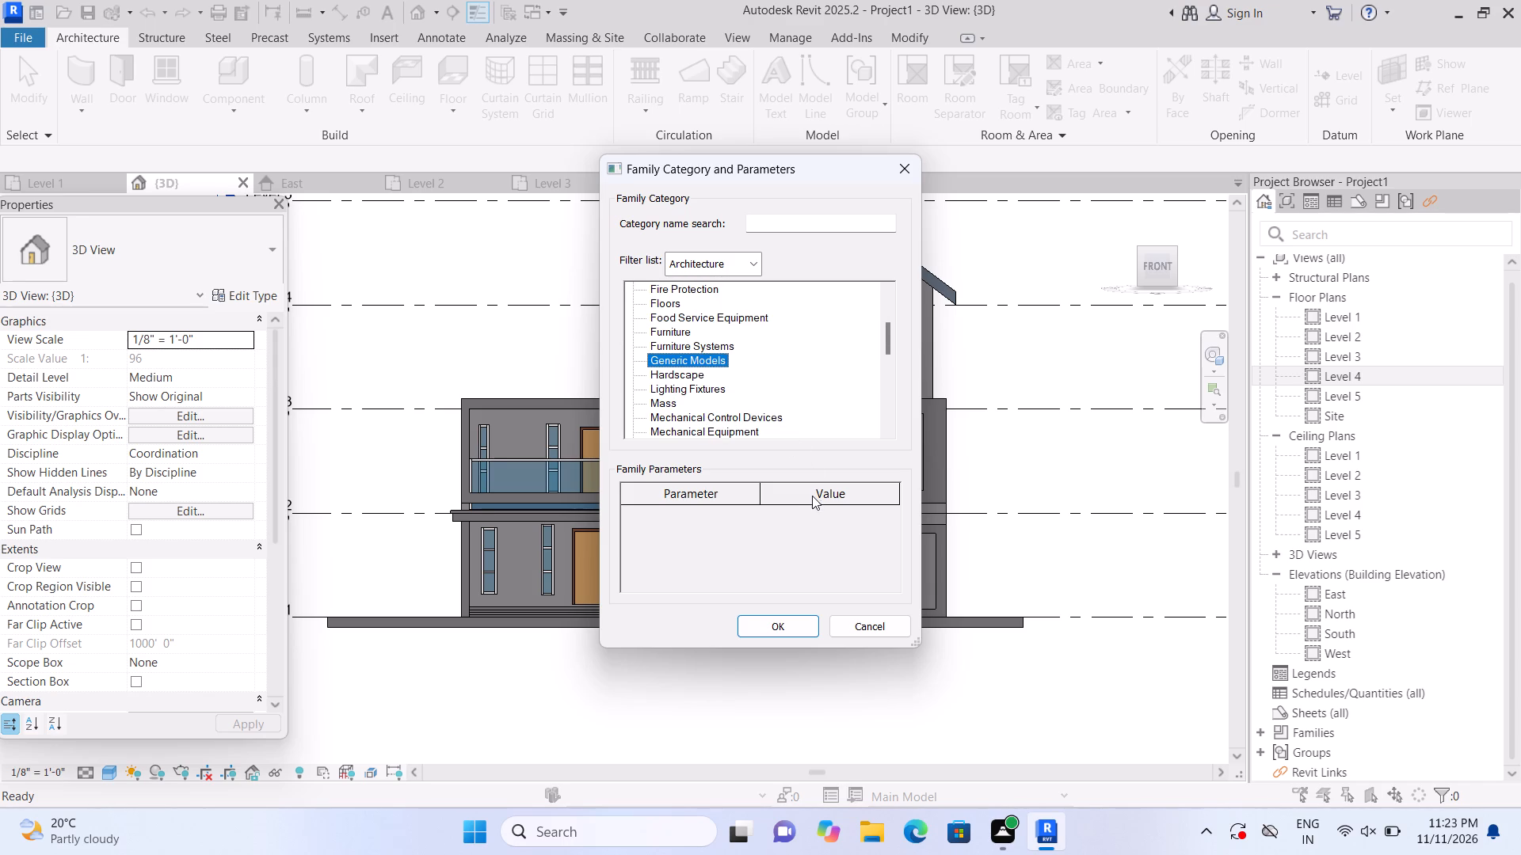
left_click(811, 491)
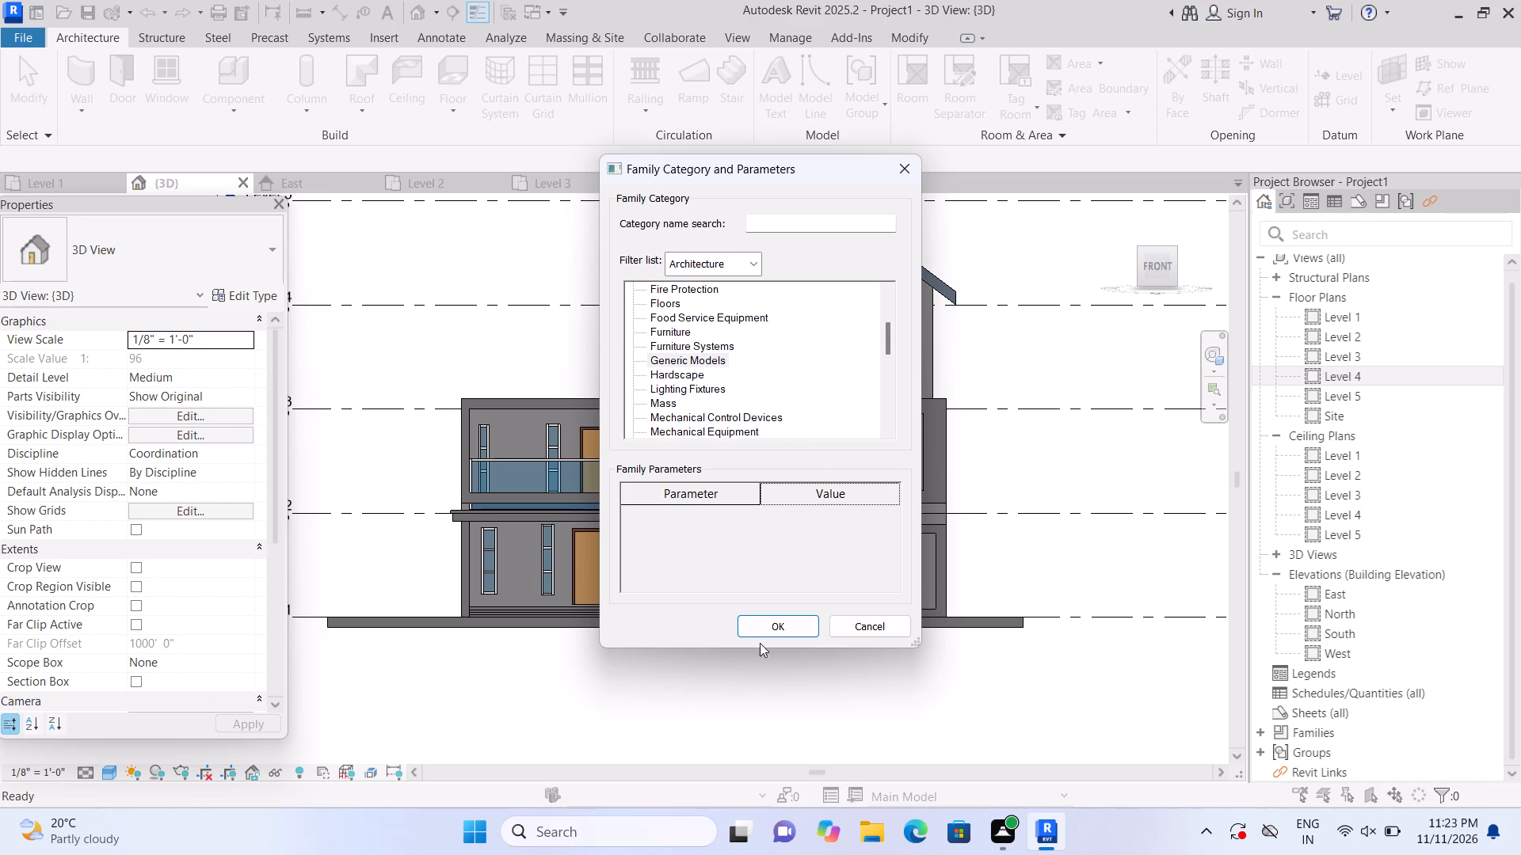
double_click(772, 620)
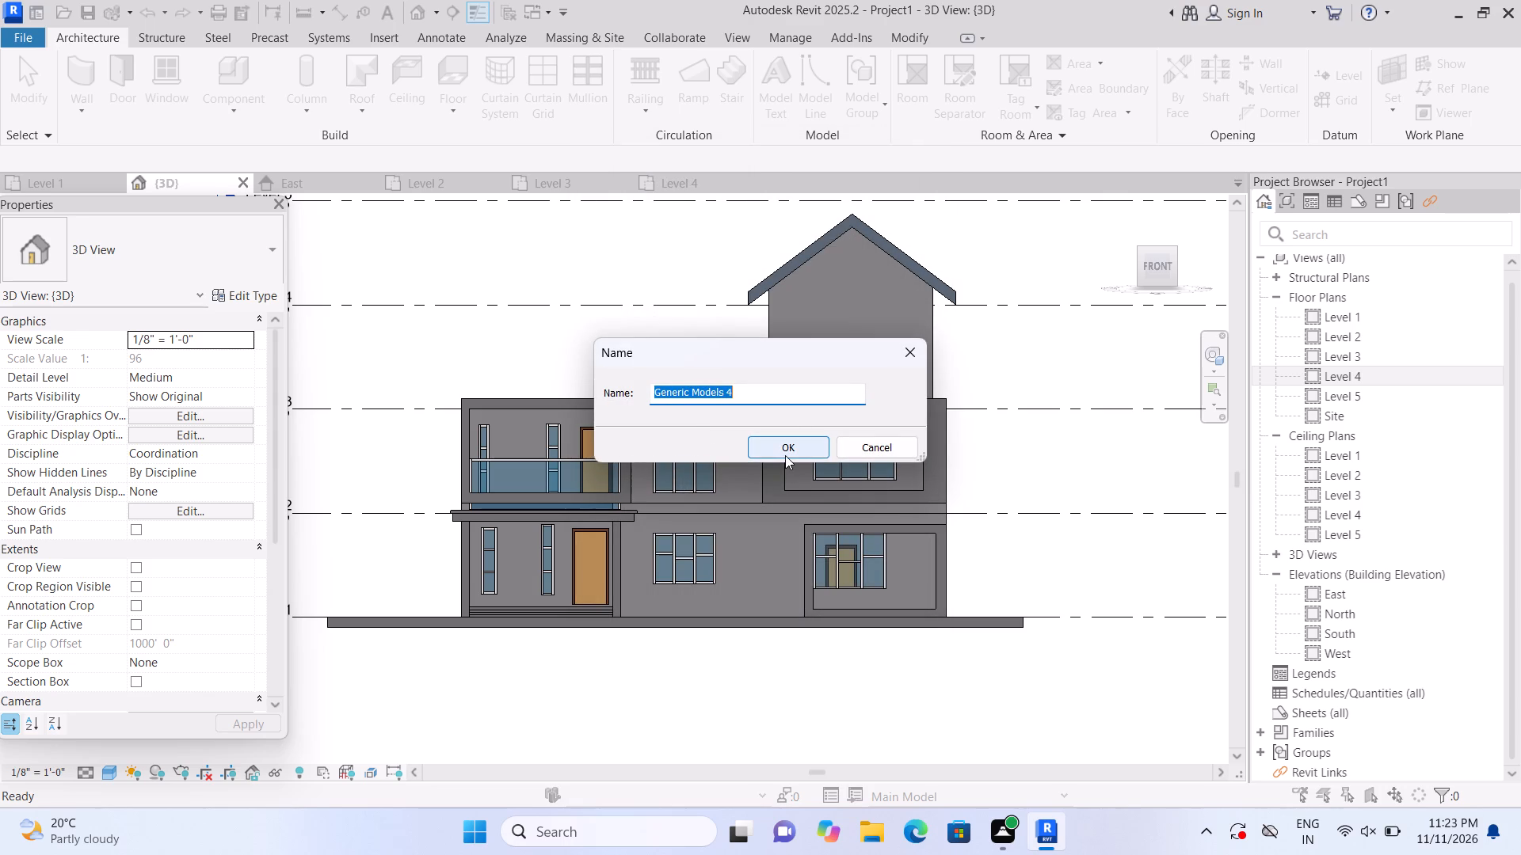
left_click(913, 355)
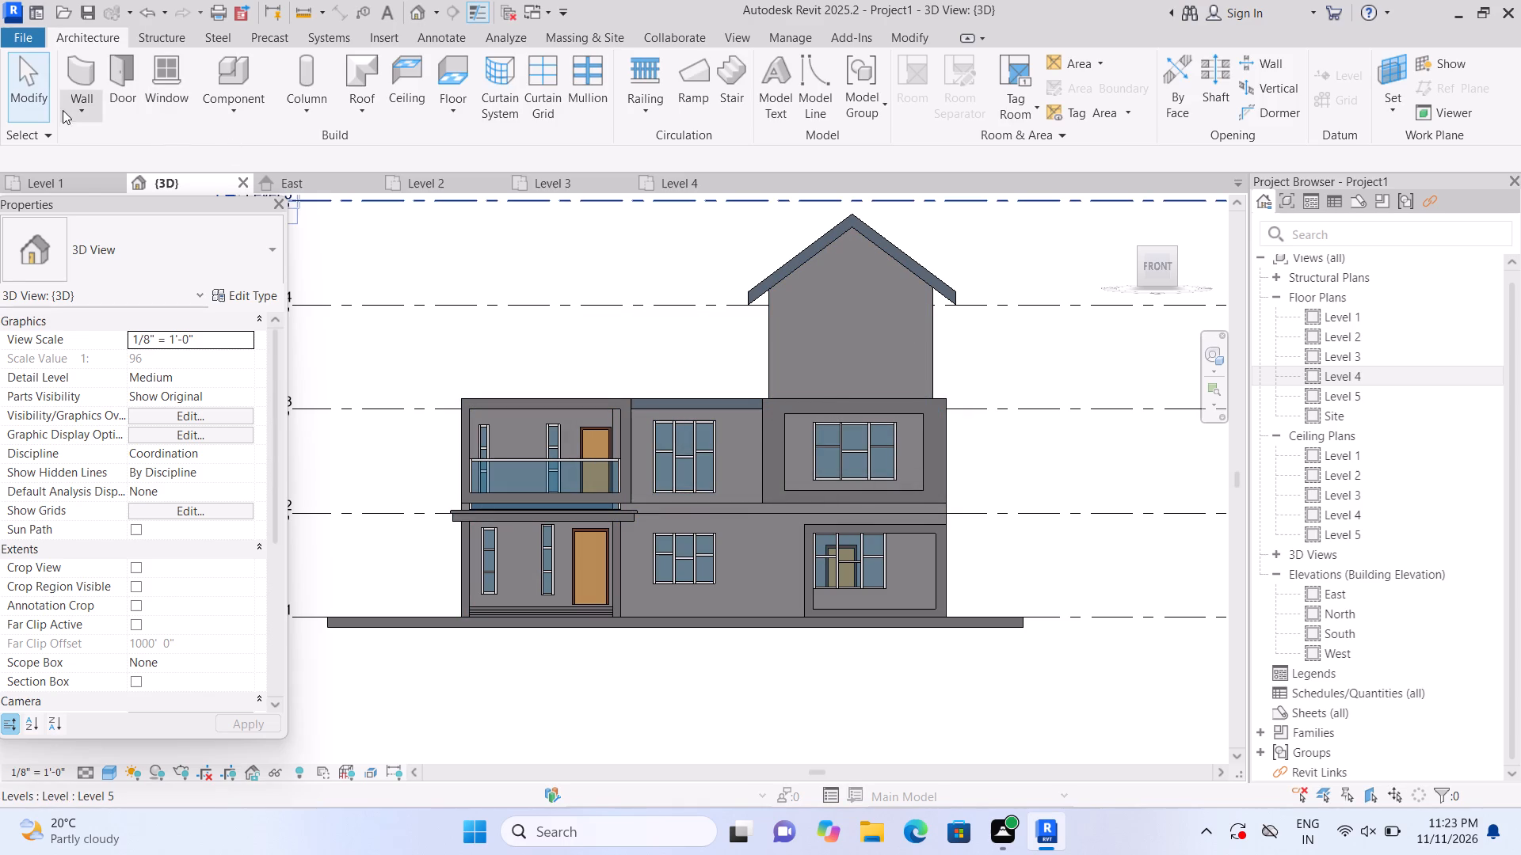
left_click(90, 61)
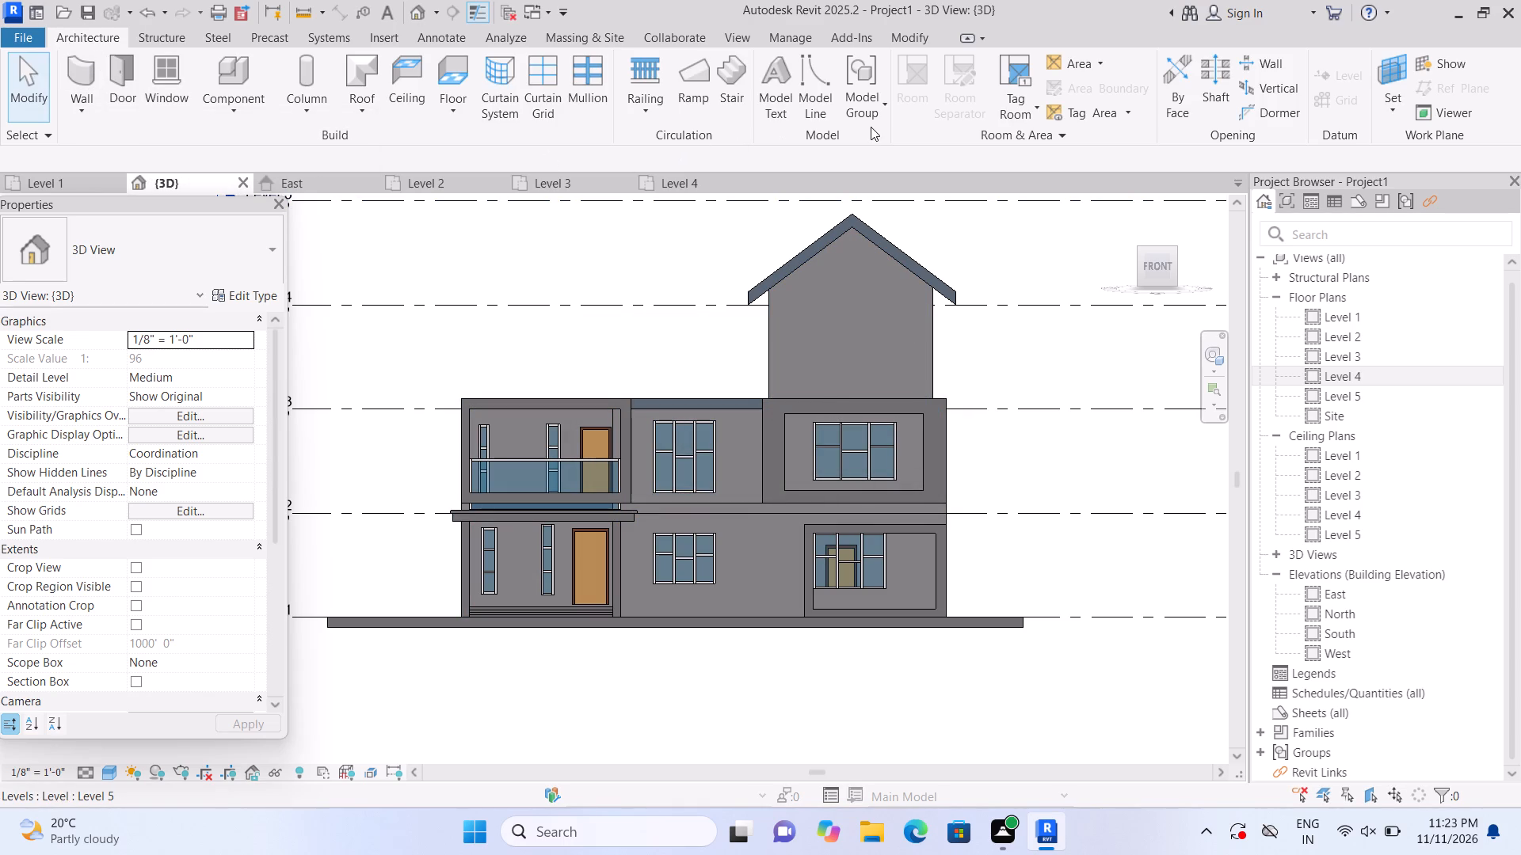
Start the Model Line command for drawing on the house's front facade in the front-oriented 3D view.
left_click(810, 120)
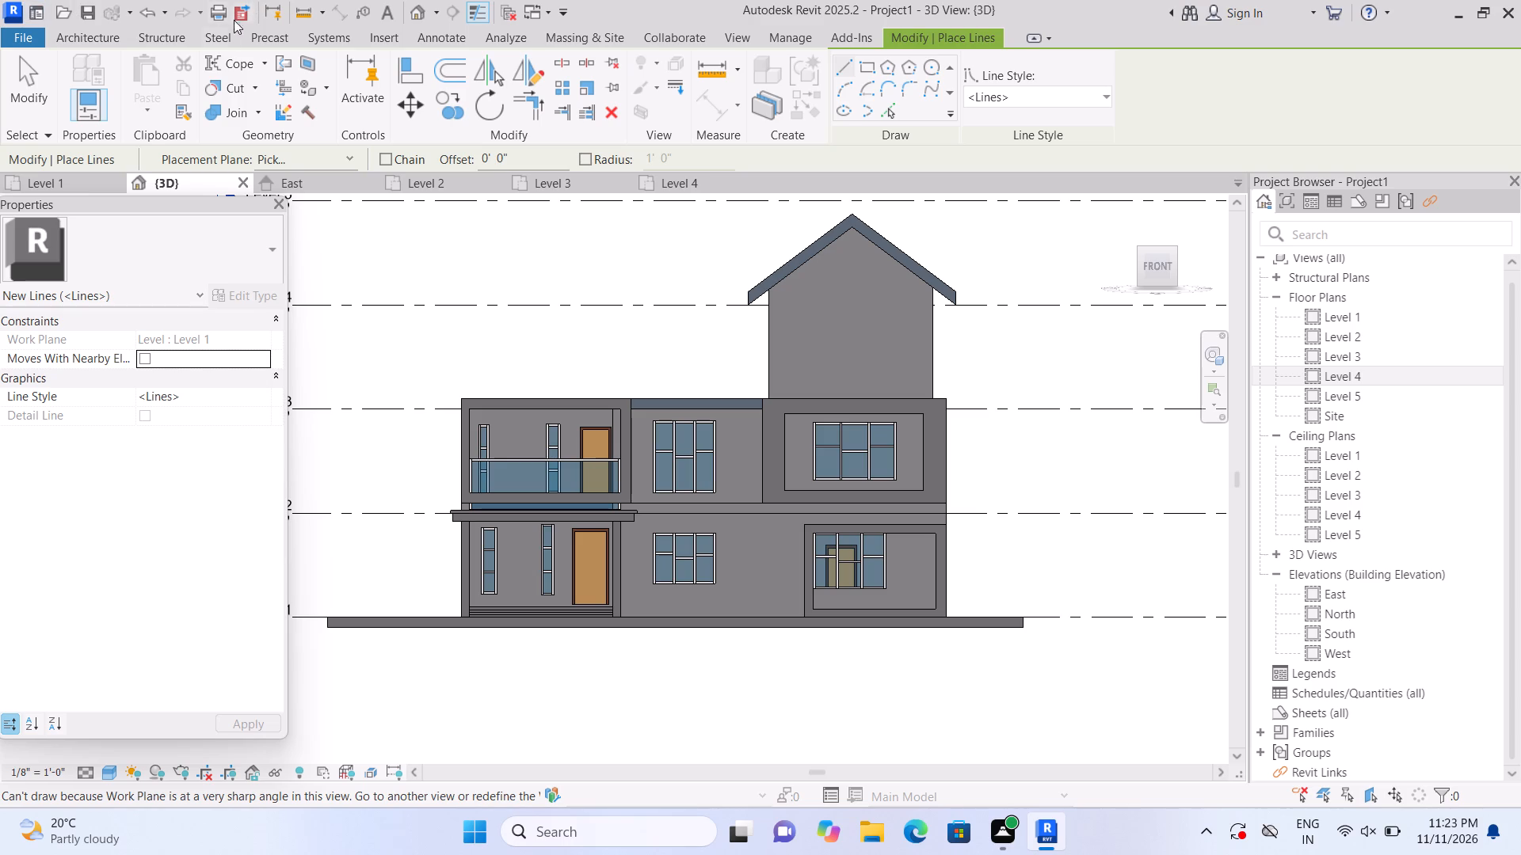
left_click(94, 36)
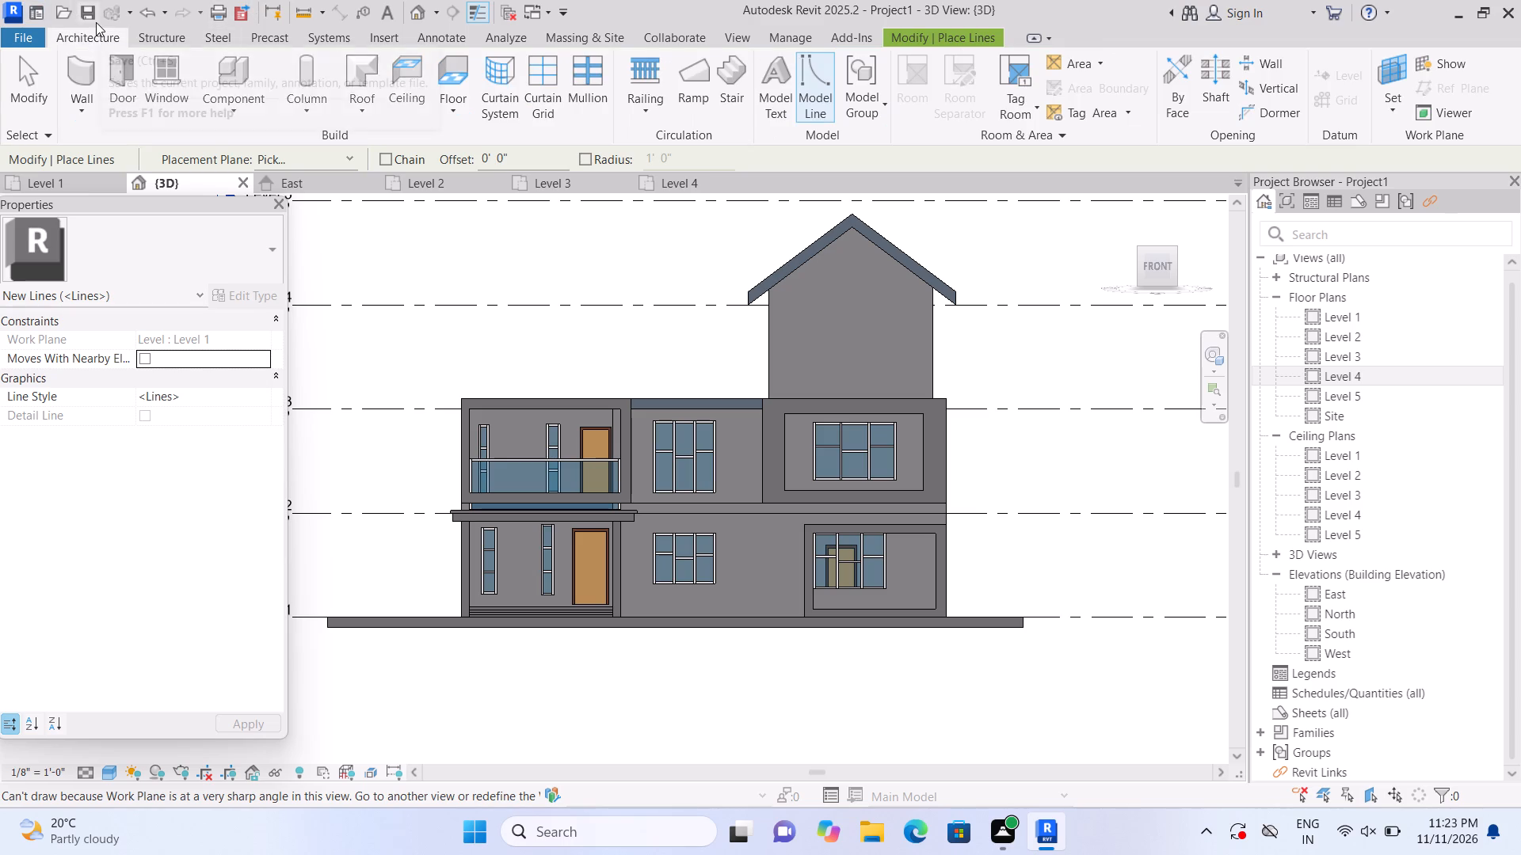
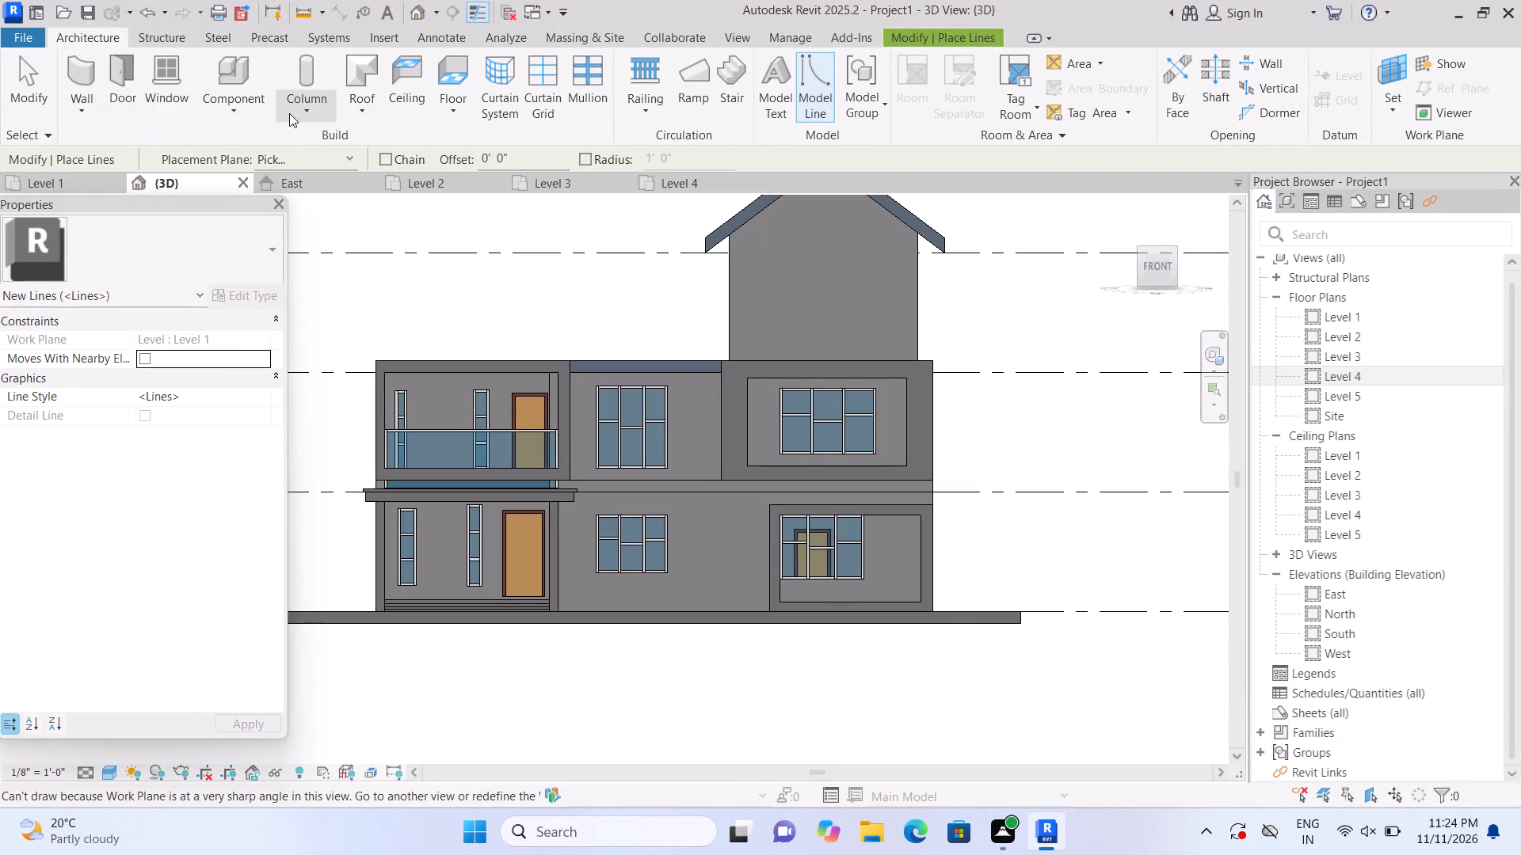
Create an in-place component in the Generic Models category, keeping the suggested name.
left_click(224, 108)
left_click(253, 174)
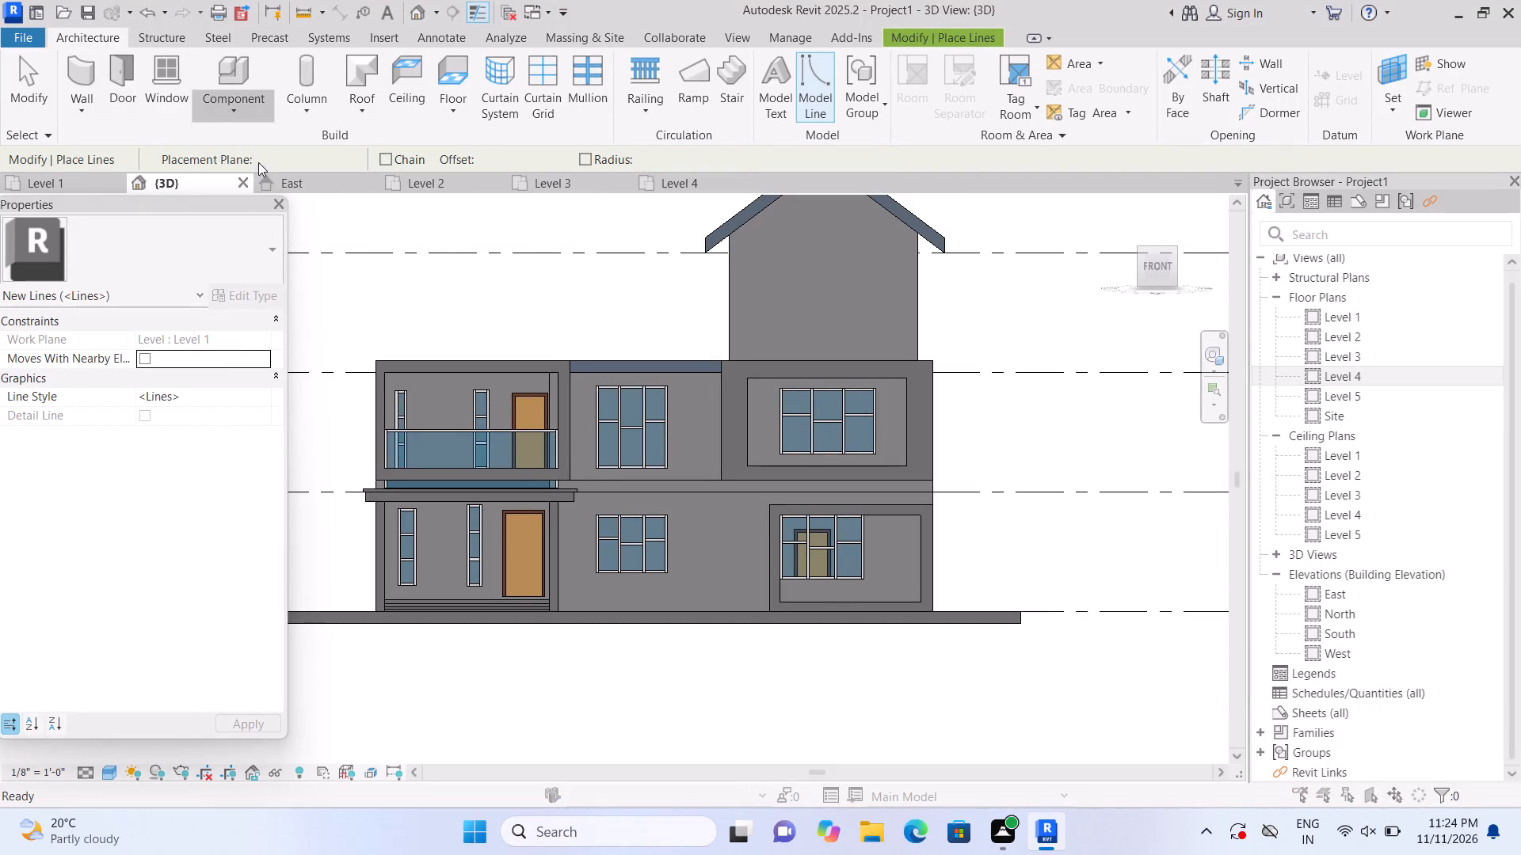
scroll(661, 413, "down", 5)
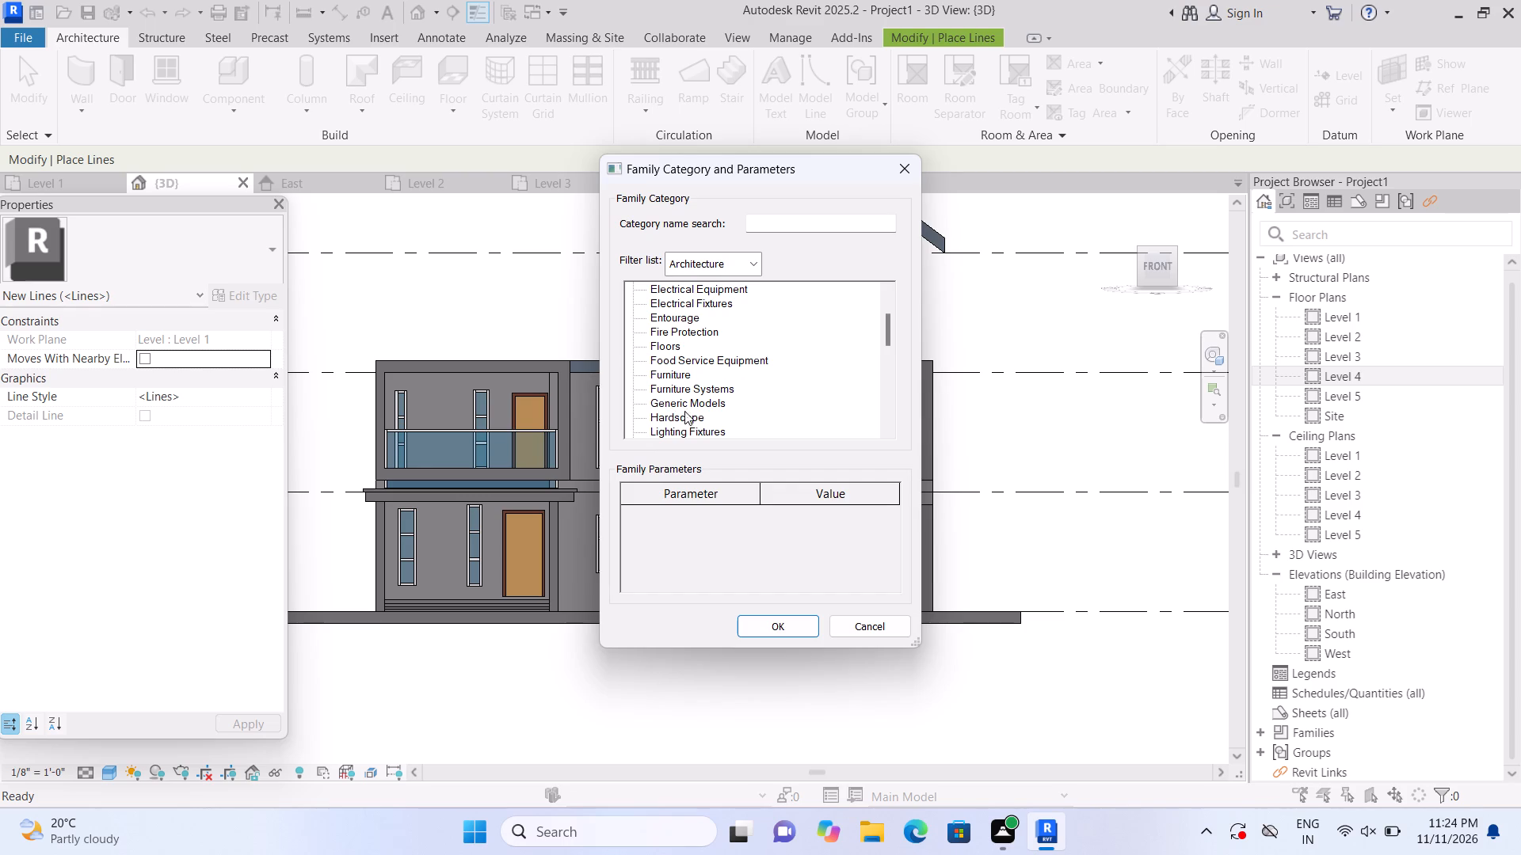
left_click(682, 405)
left_click(782, 622)
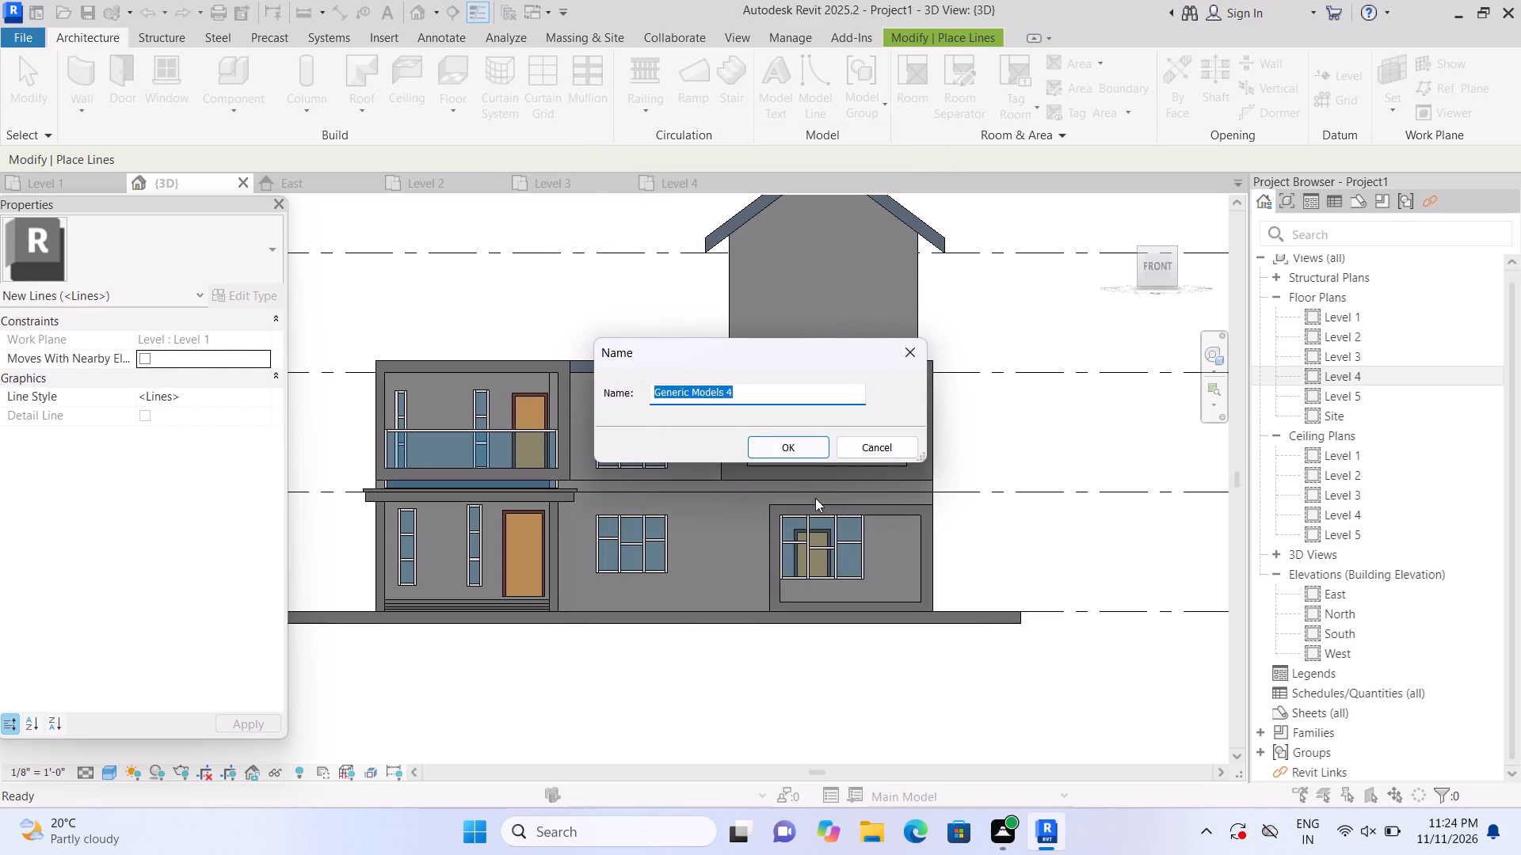
left_click(809, 453)
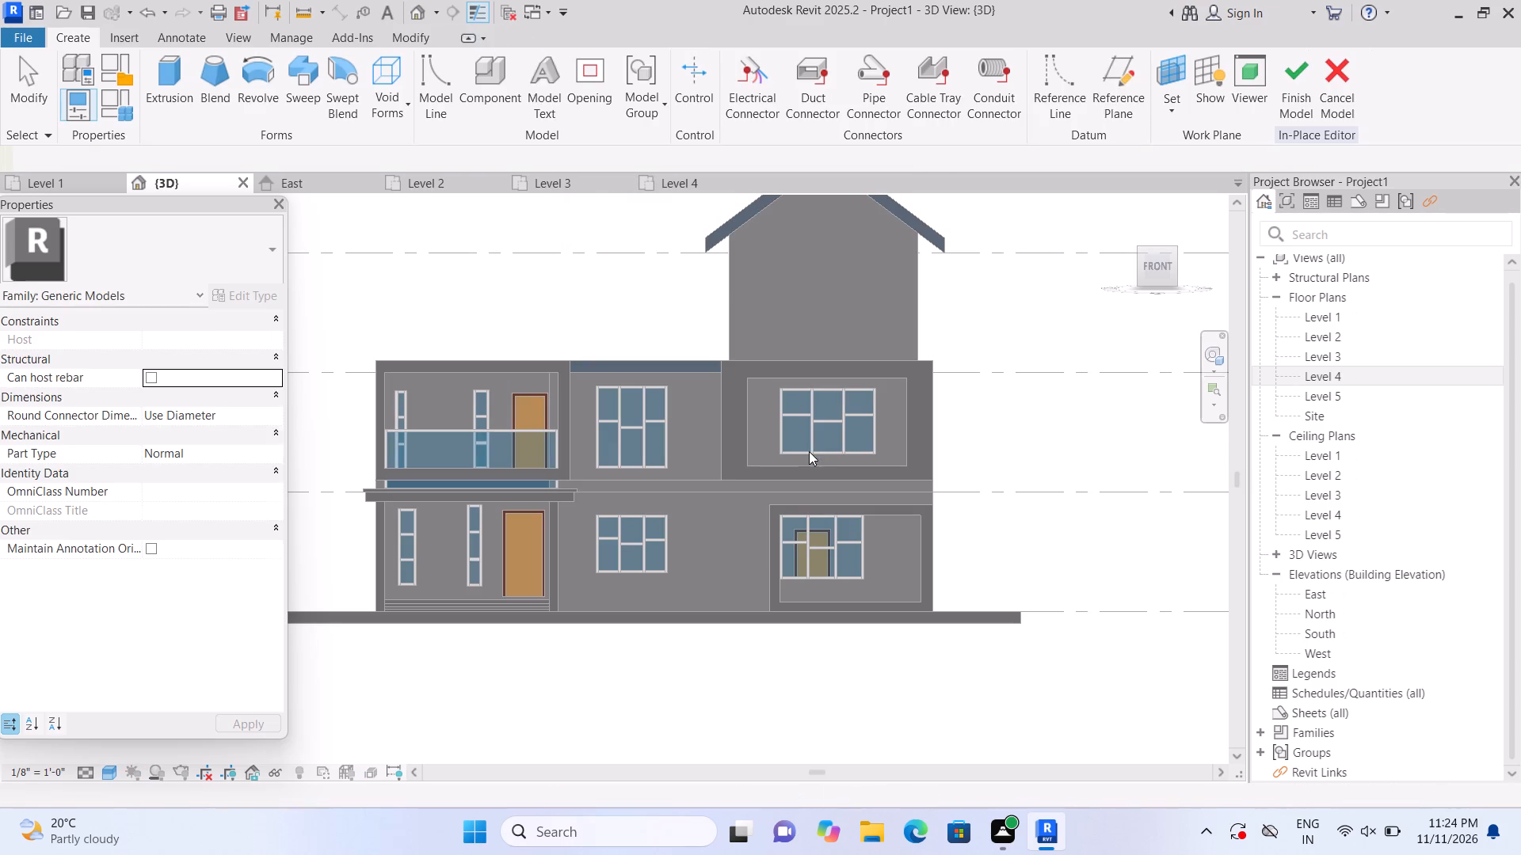
Start an extrusion and set its work plane to the upper-floor front wall face between the two upper box frames.
left_click(151, 100)
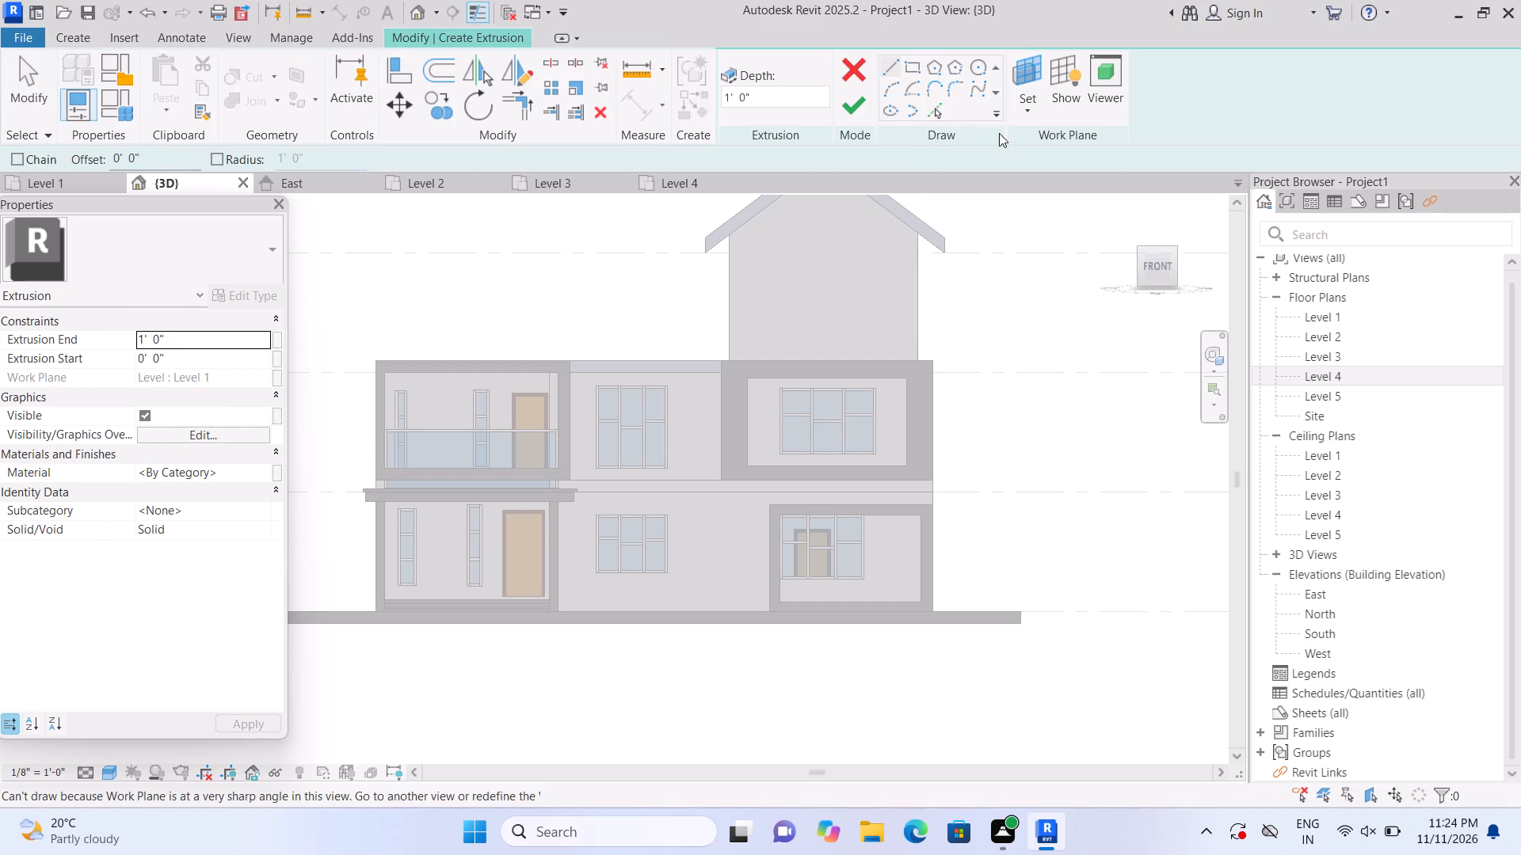
left_click(1015, 120)
left_click(1019, 165)
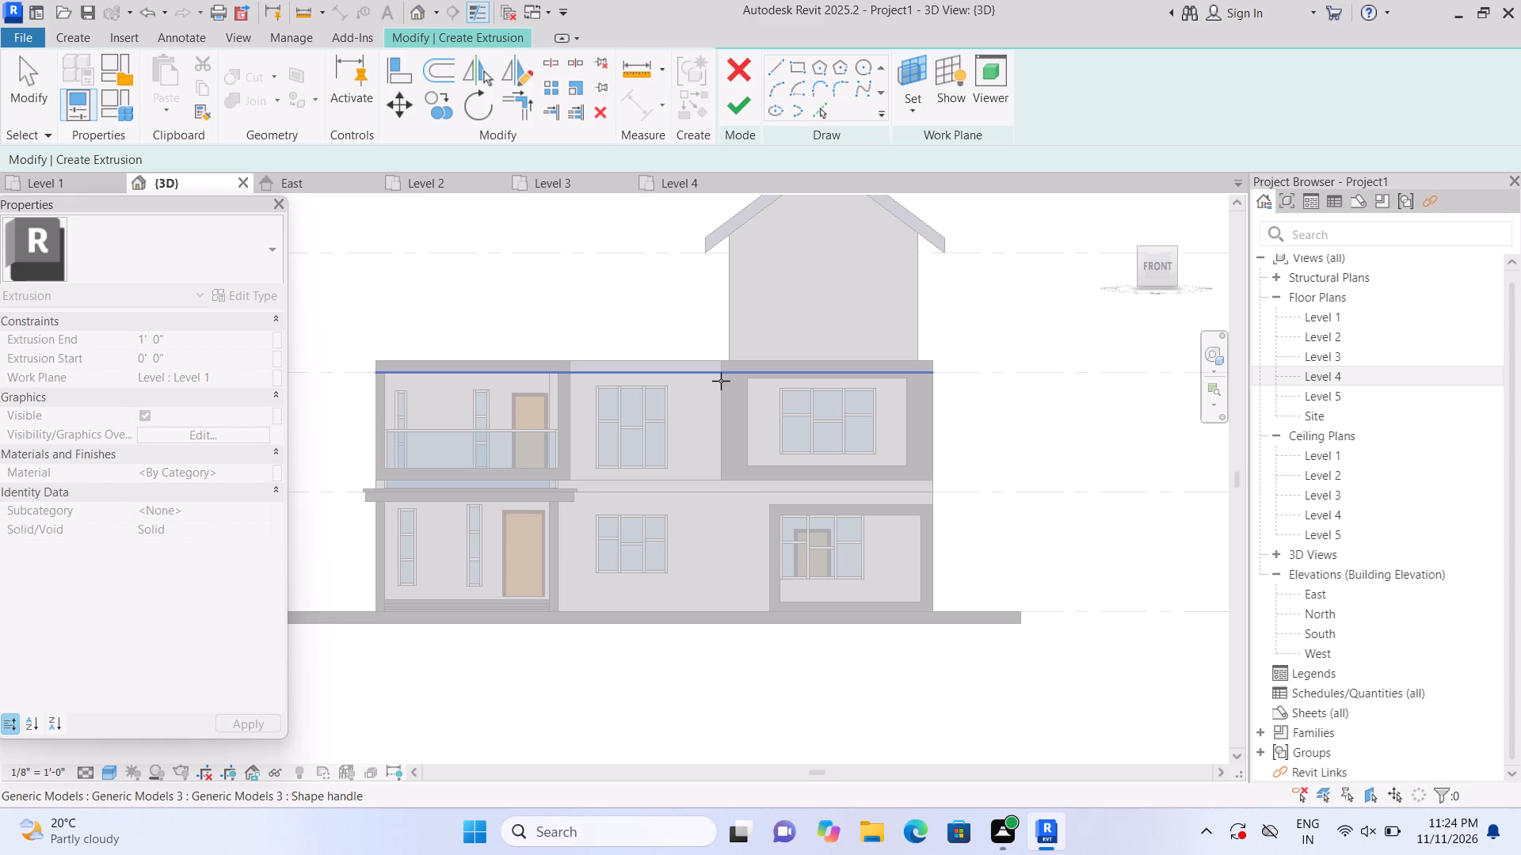
scroll(599, 414, "up", 1)
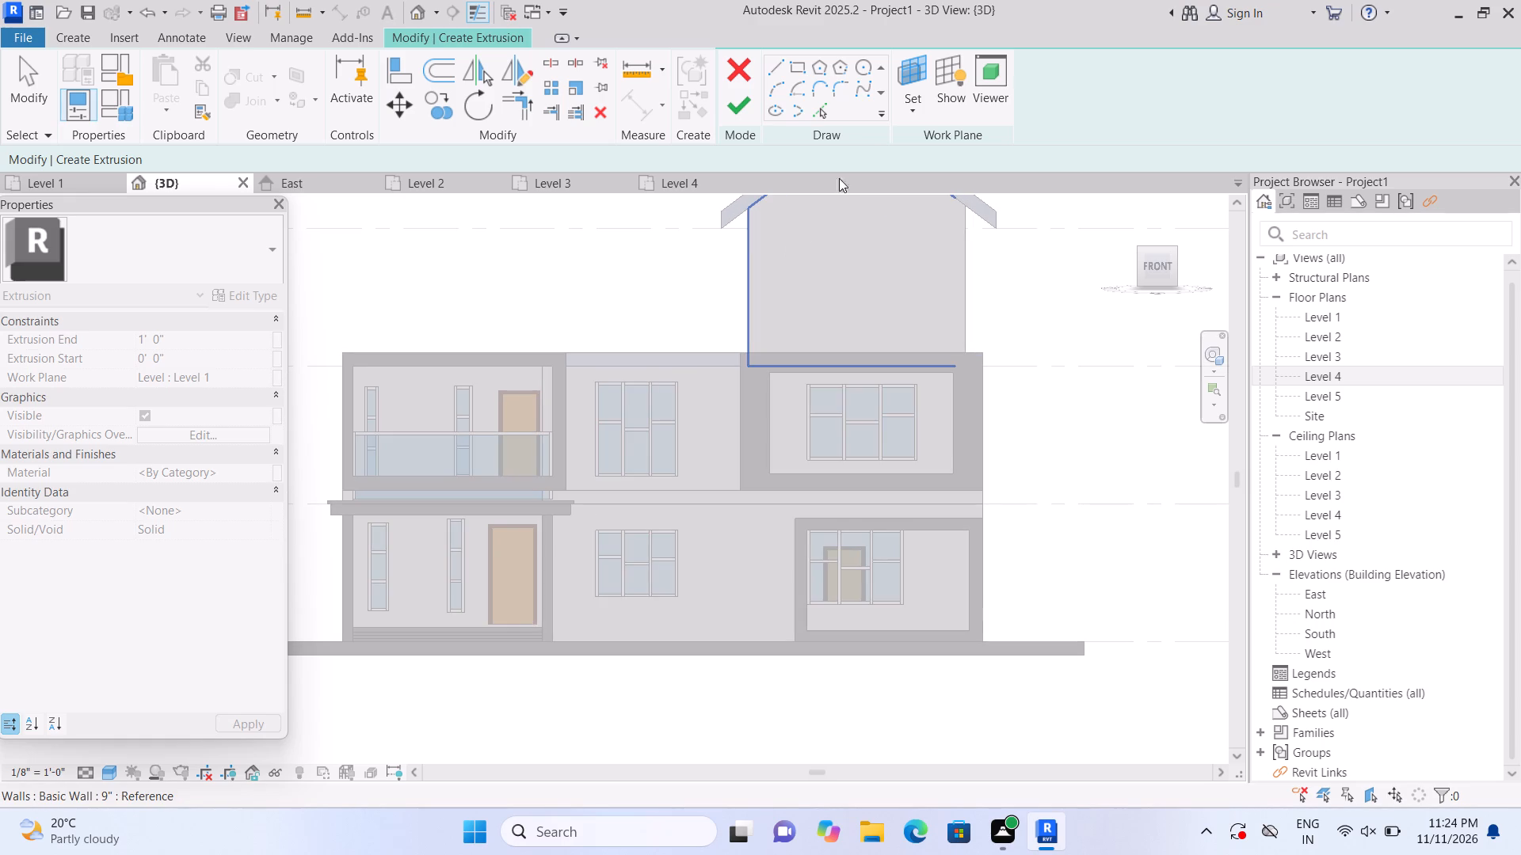
left_click(915, 116)
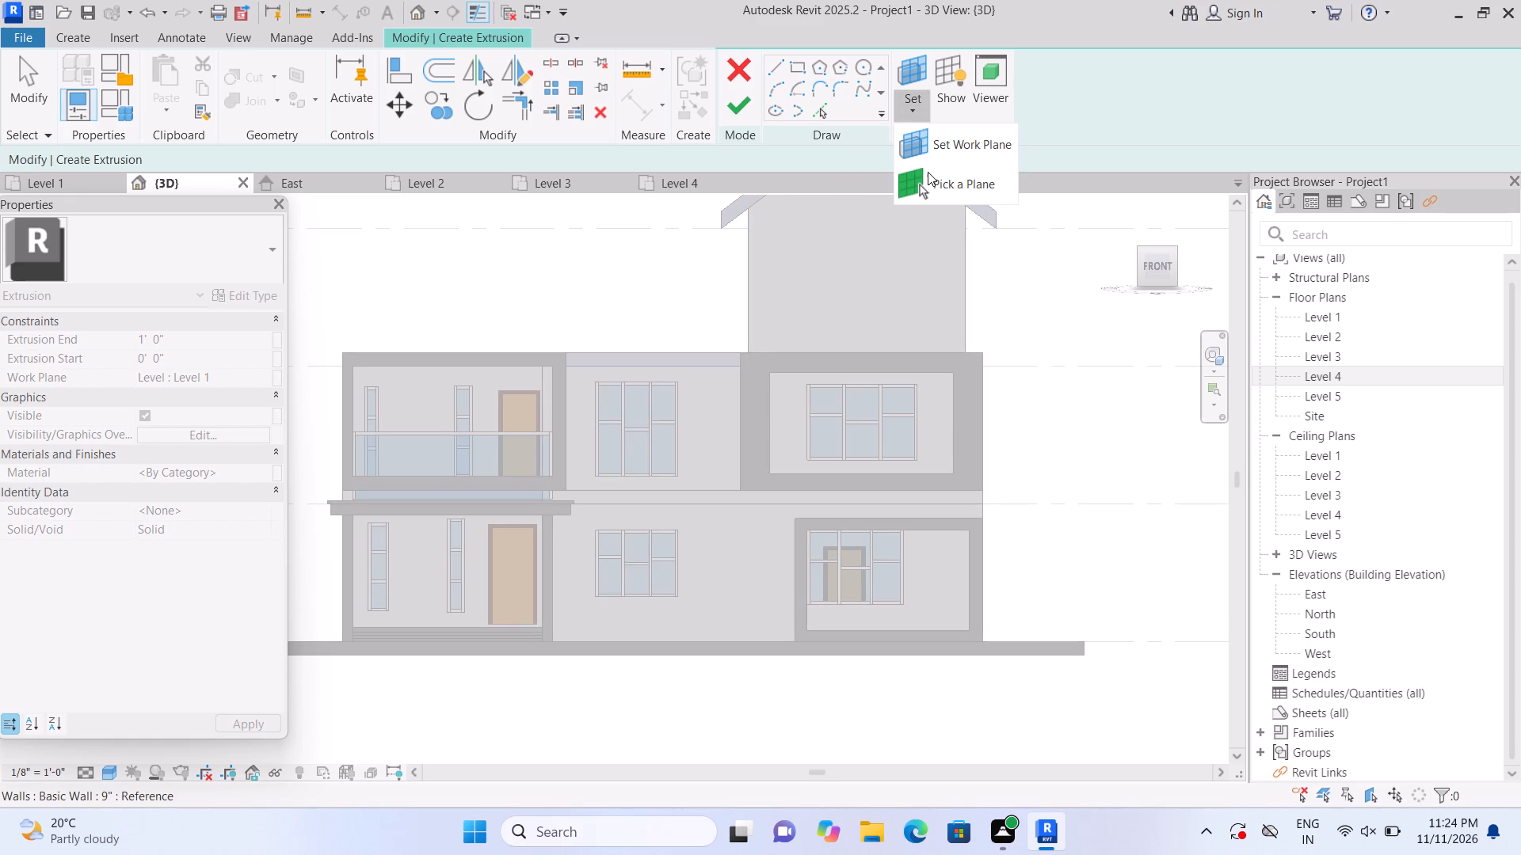
left_click(928, 172)
scroll(675, 357, "up", 1)
scroll(577, 492, "up", 3)
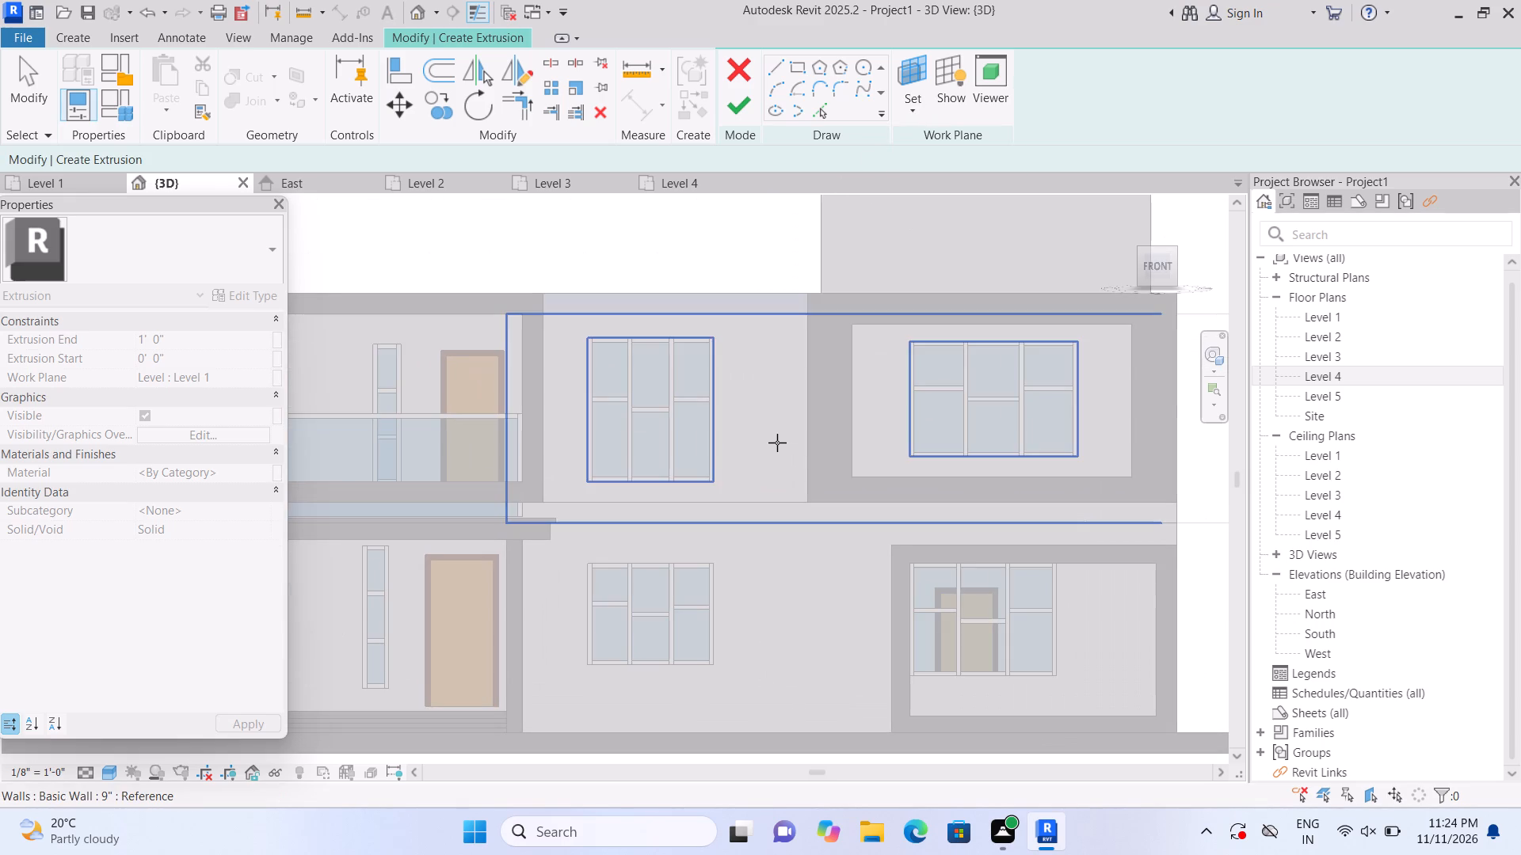
left_click(777, 443)
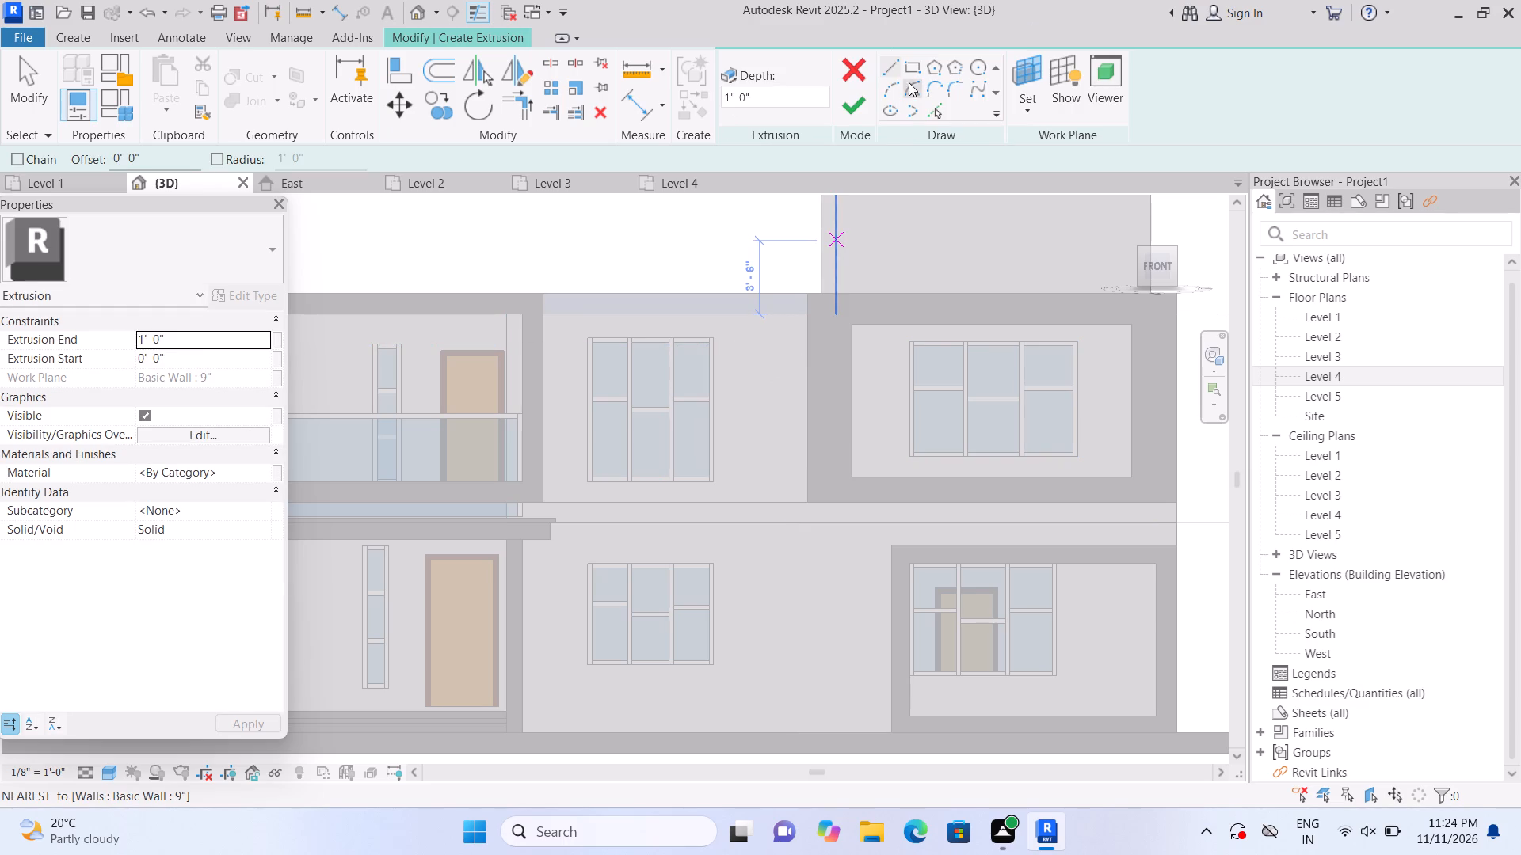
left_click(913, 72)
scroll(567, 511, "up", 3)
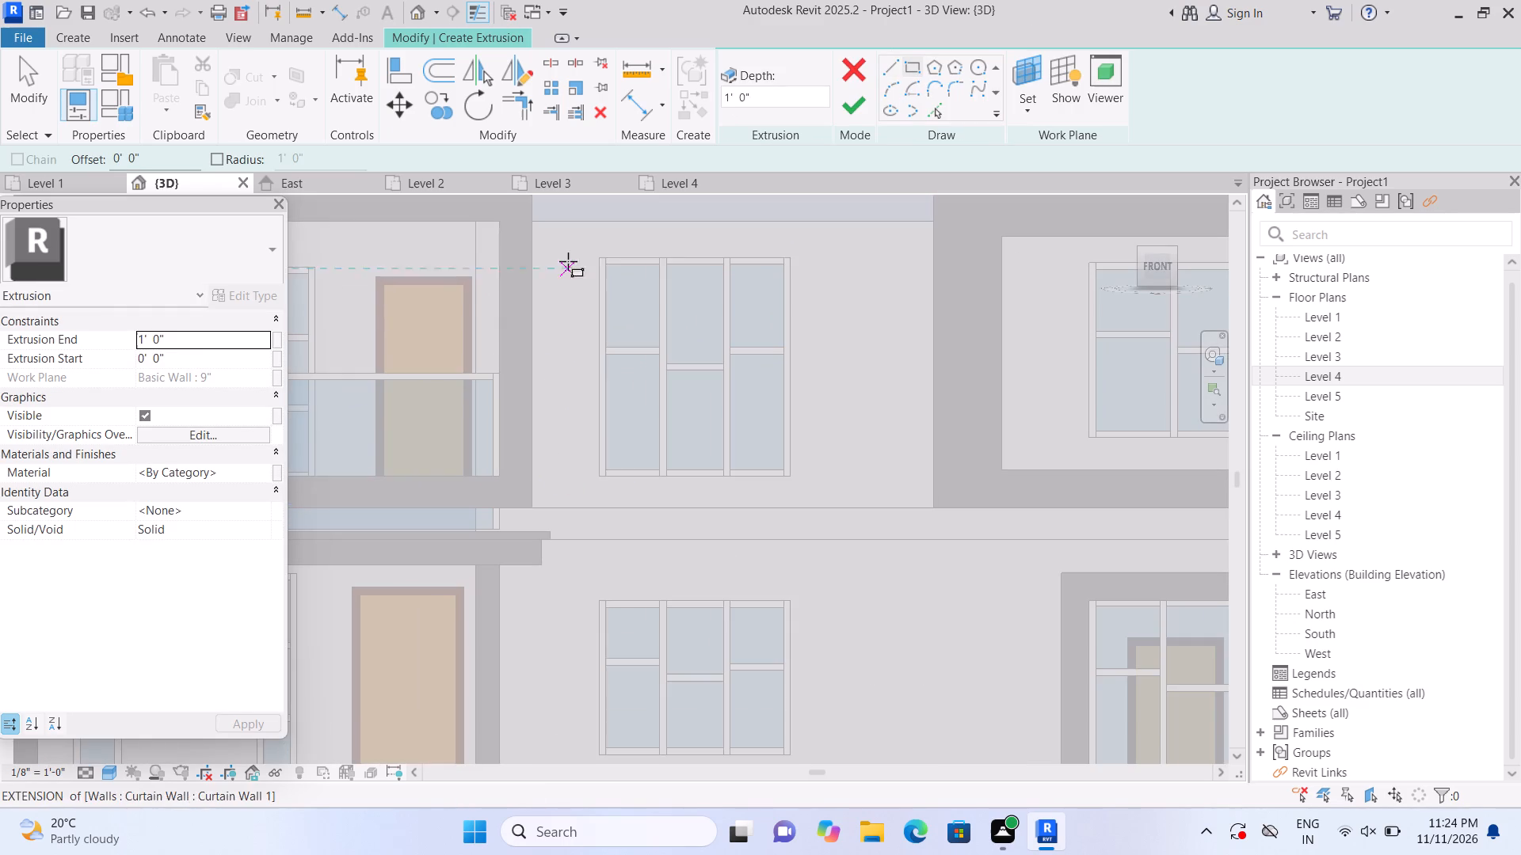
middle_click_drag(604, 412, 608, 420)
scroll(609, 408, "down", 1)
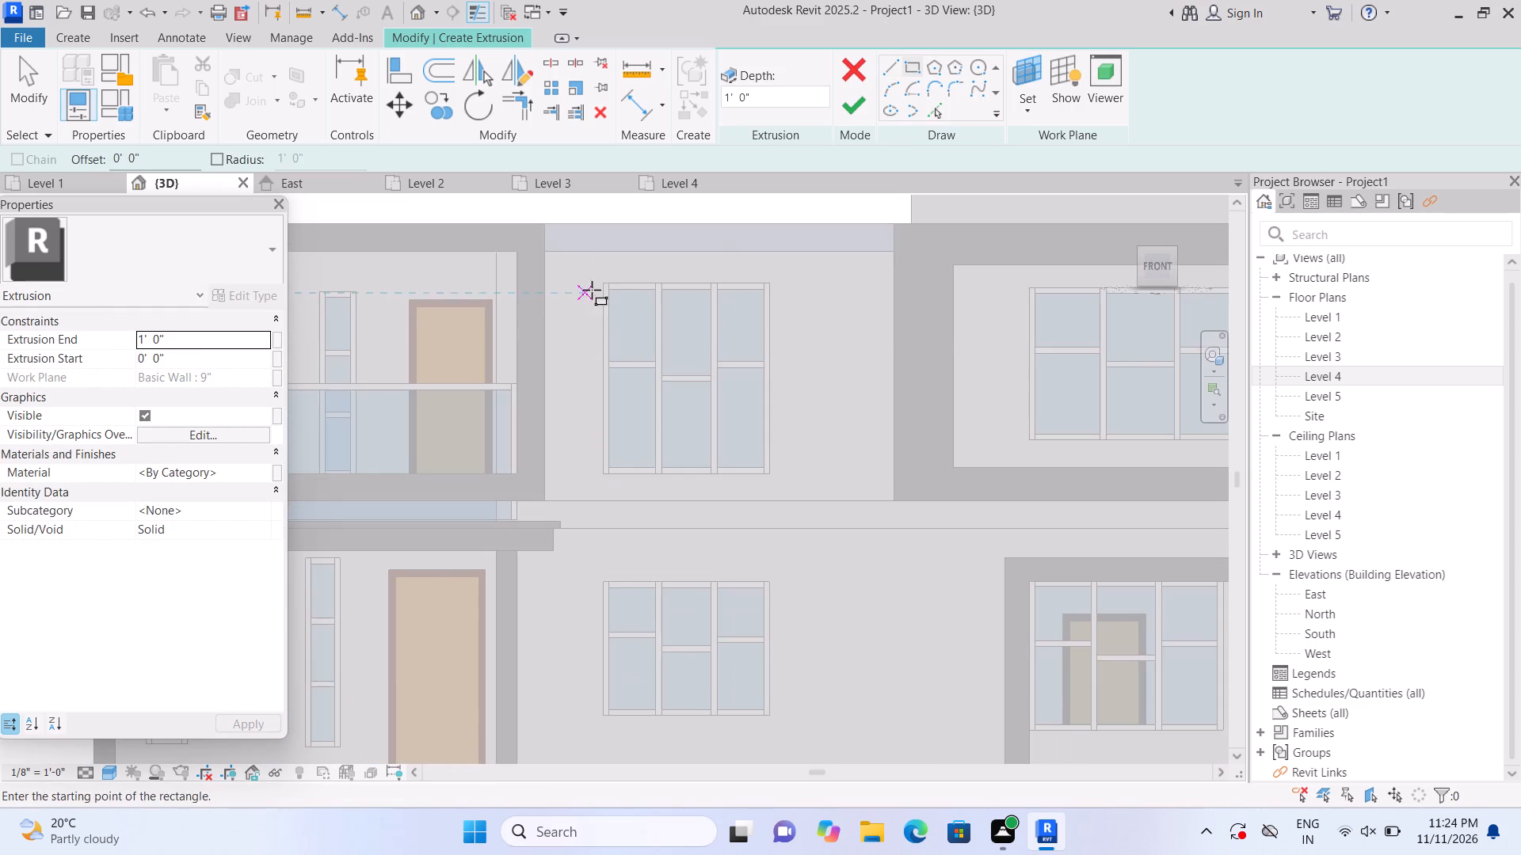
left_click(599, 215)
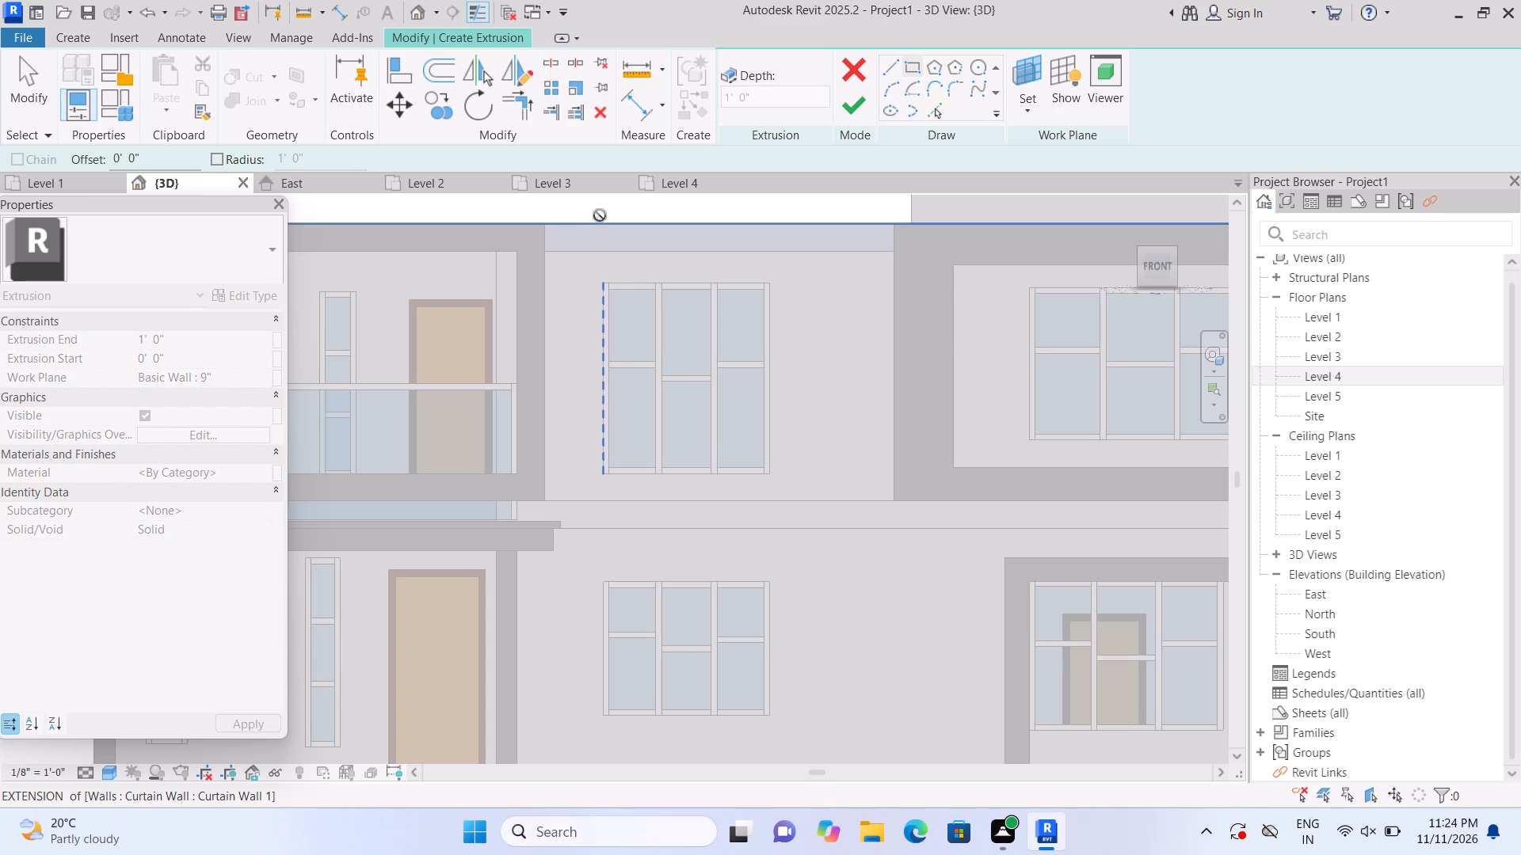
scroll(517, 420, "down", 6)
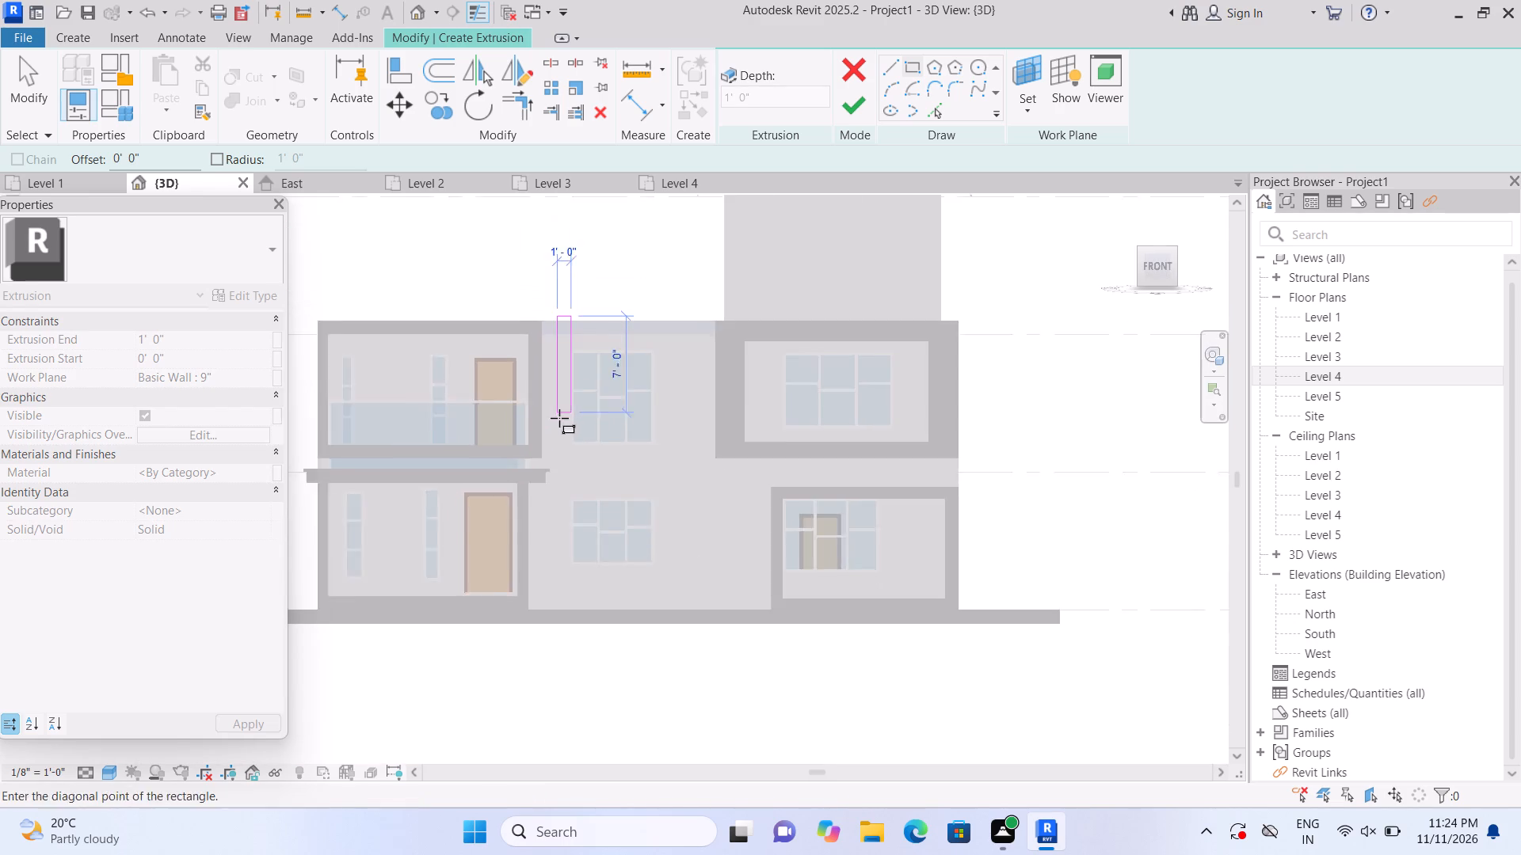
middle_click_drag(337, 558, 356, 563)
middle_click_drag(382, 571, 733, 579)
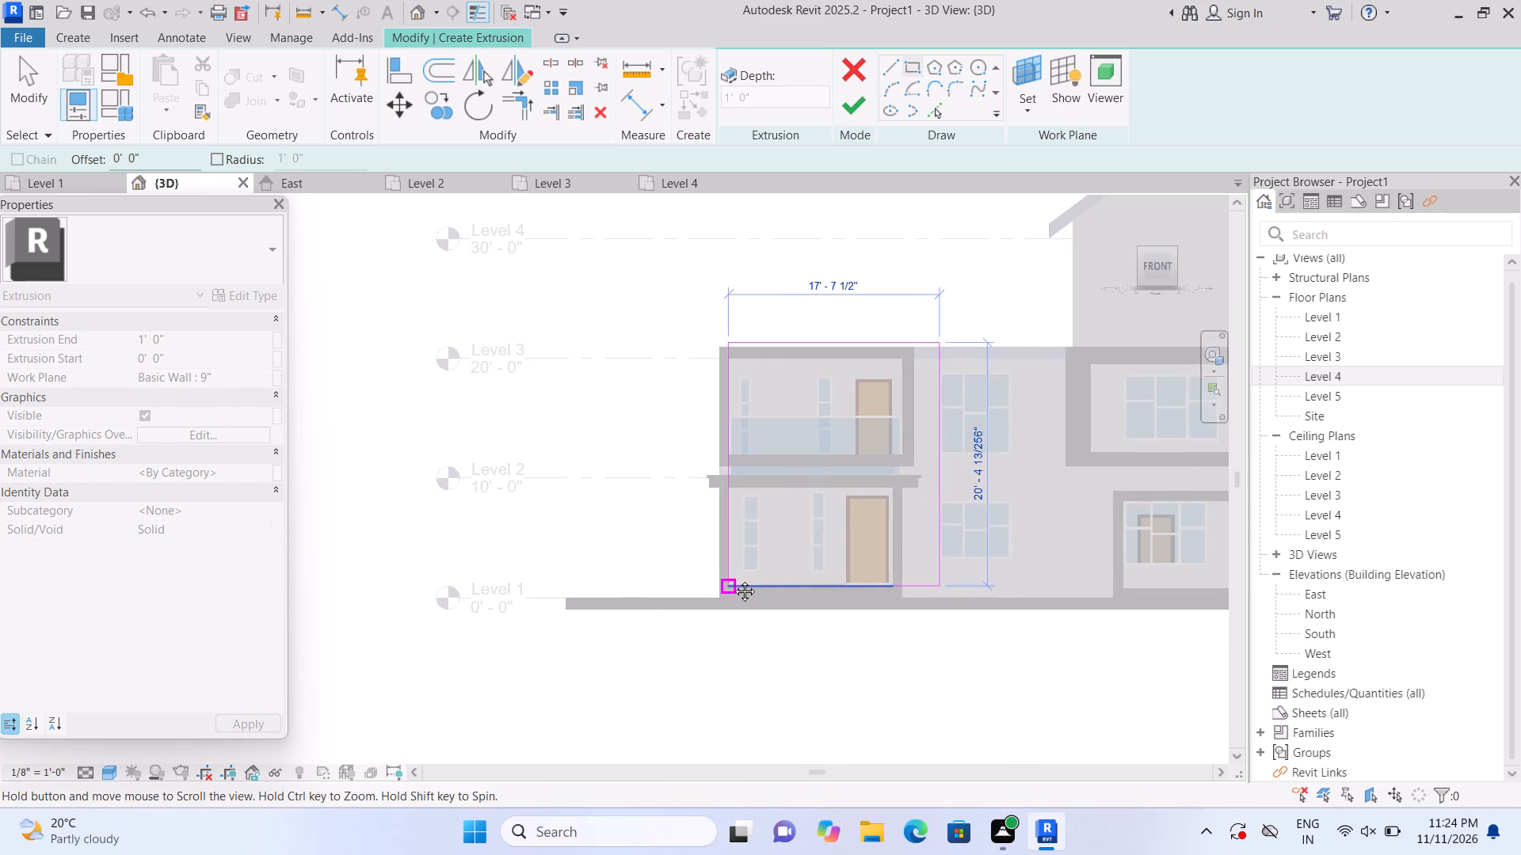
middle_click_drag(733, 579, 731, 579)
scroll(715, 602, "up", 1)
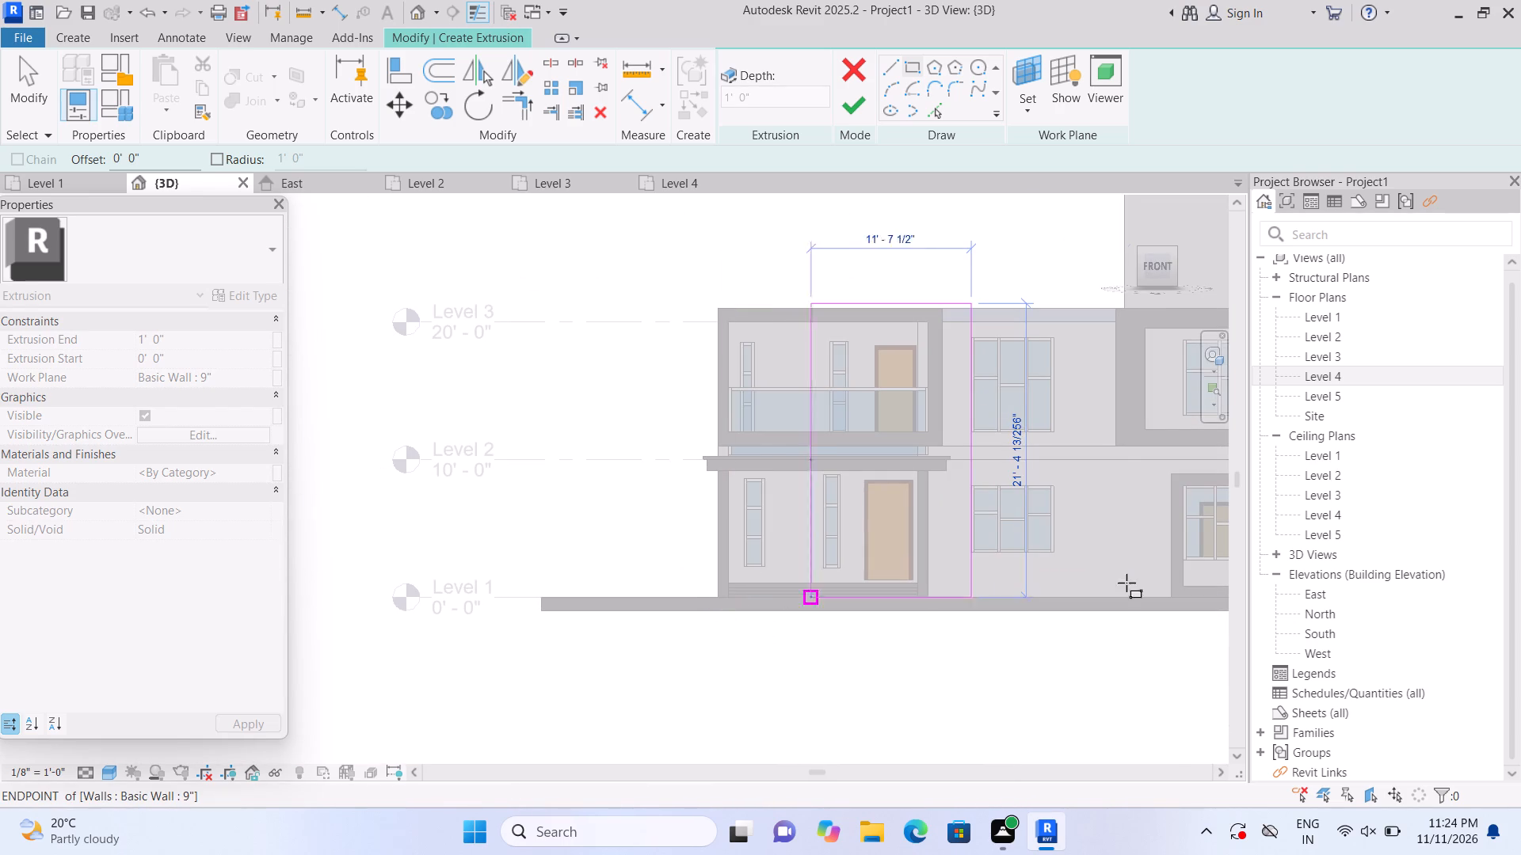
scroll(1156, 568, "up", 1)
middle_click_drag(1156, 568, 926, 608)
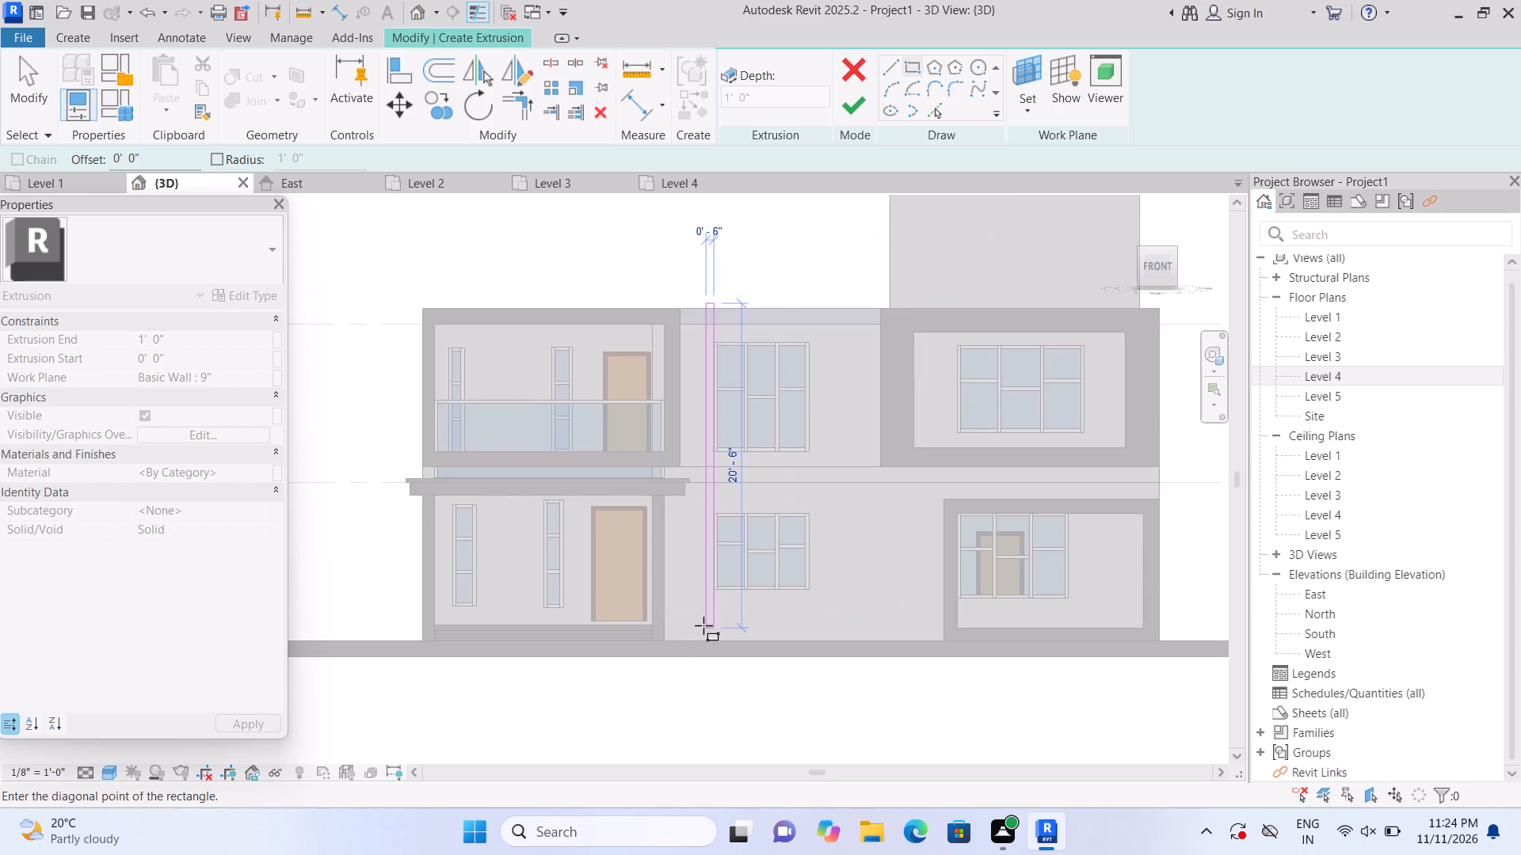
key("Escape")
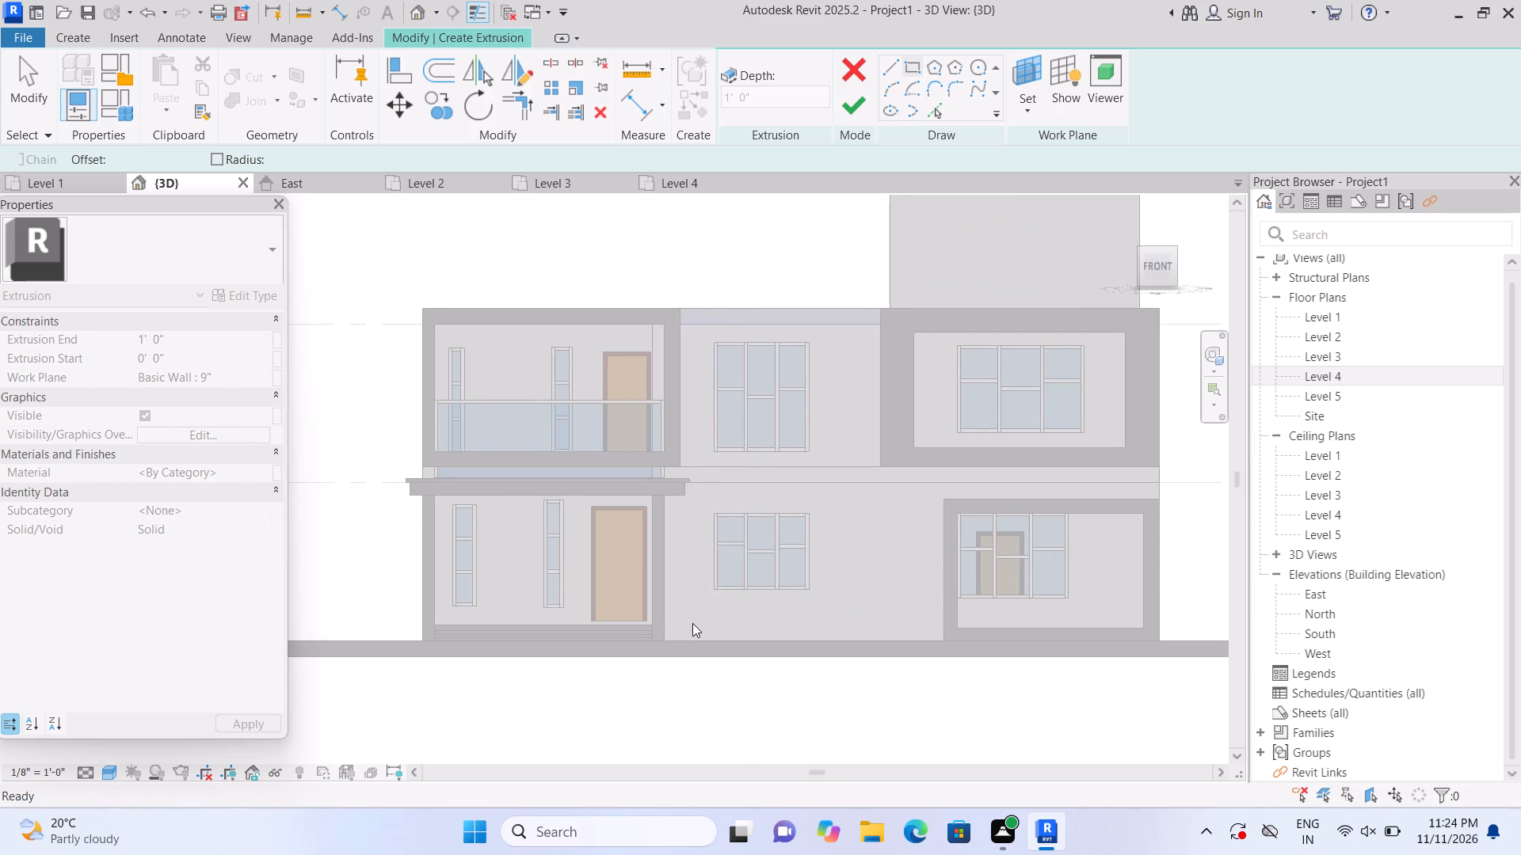
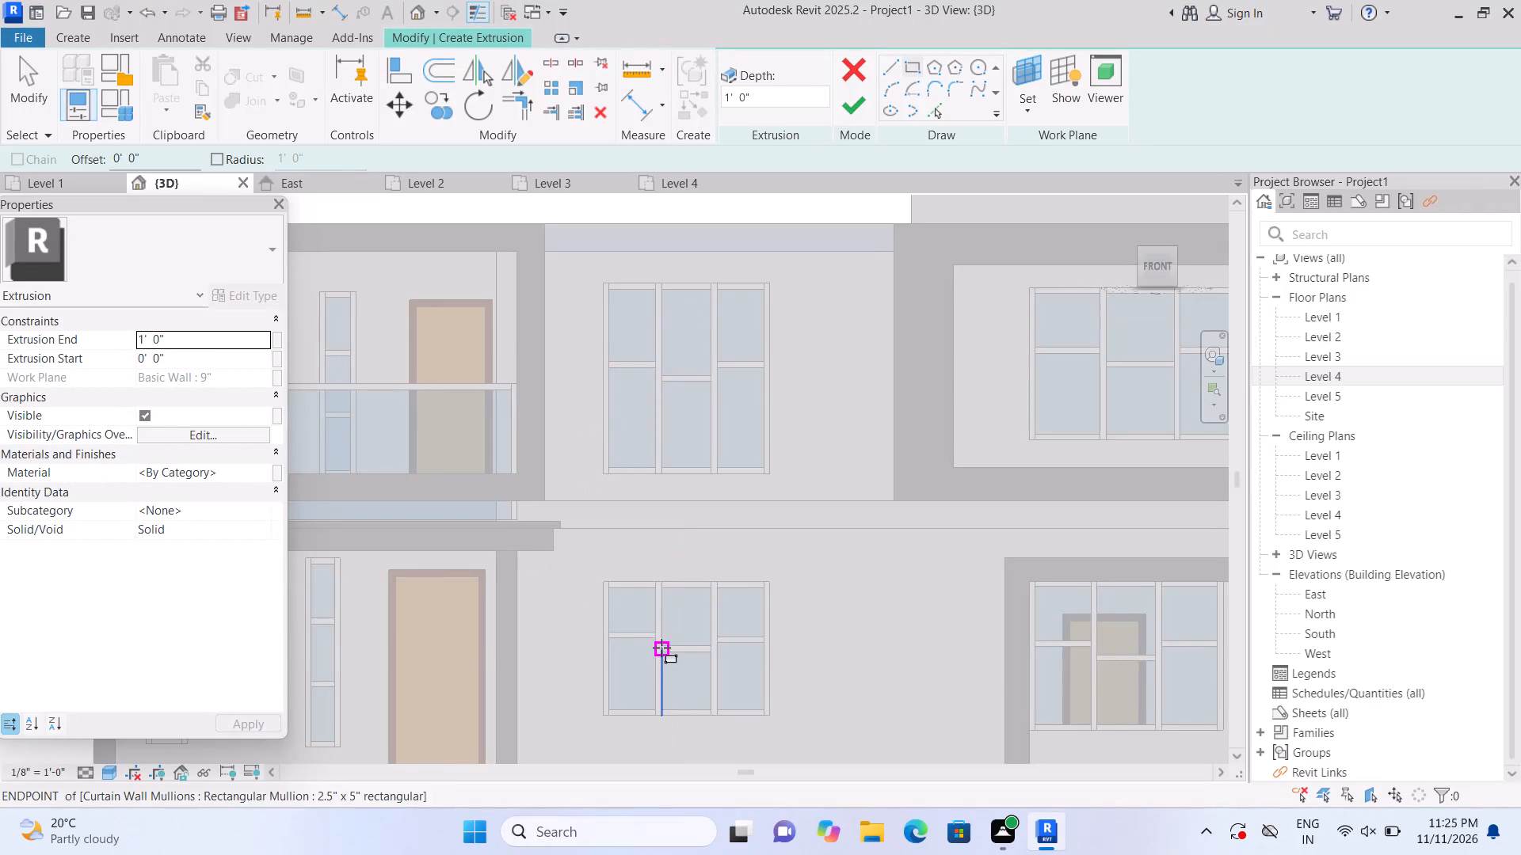
Sketch a horizontal rectangle about 7'-6" by 8" directly above the upper middle window and finish the extrusion at 1'-0" depth.
scroll(661, 648, "up", 1)
scroll(632, 520, "down", 2)
middle_click_drag(597, 344, 609, 367)
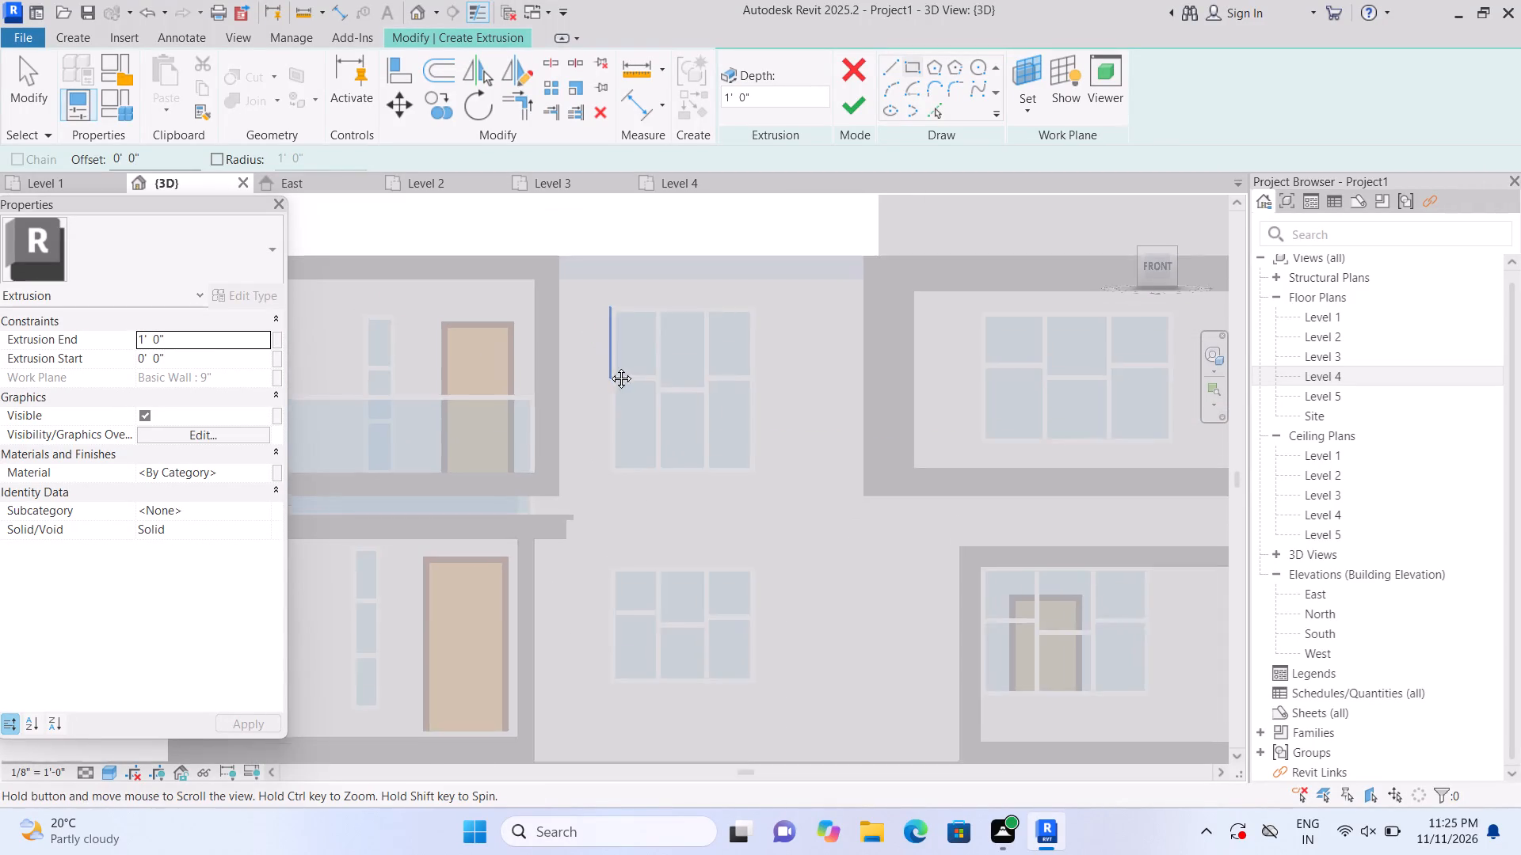
middle_click_drag(609, 367, 619, 485)
scroll(650, 450, "up", 4)
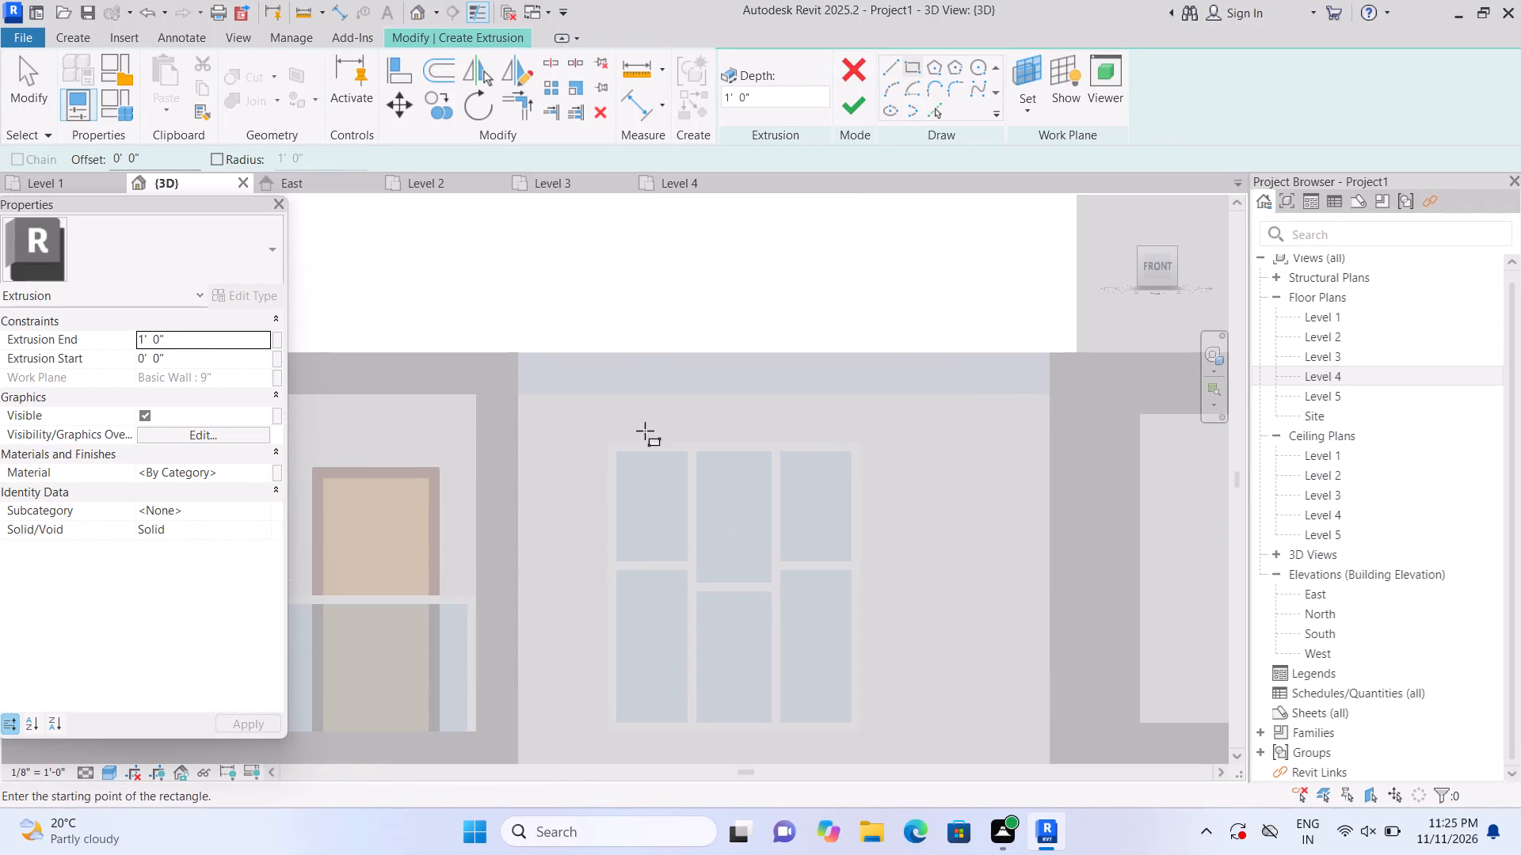
left_click(573, 447)
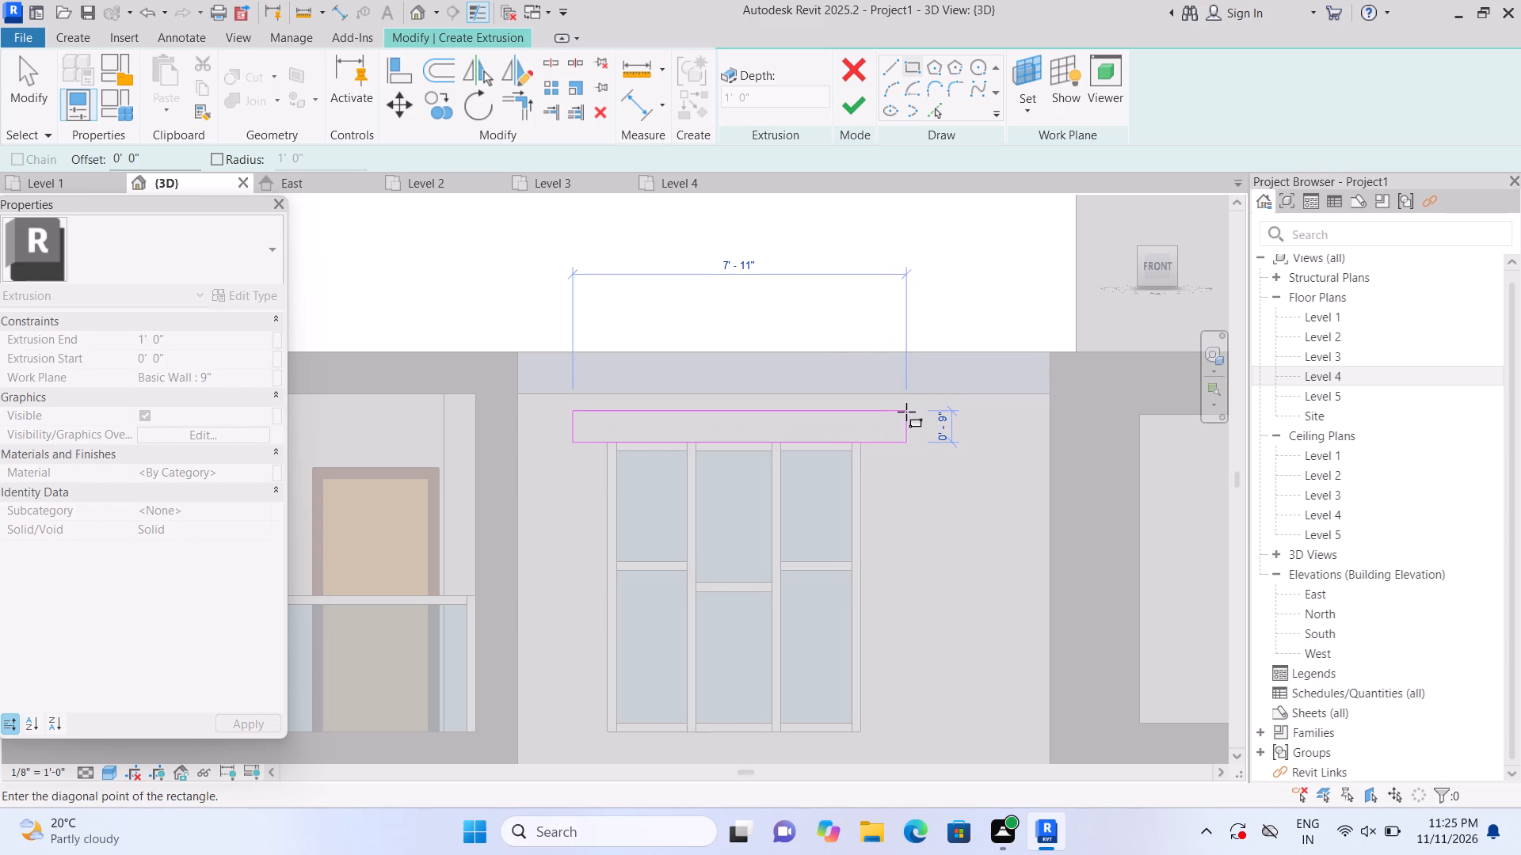
left_click(890, 416)
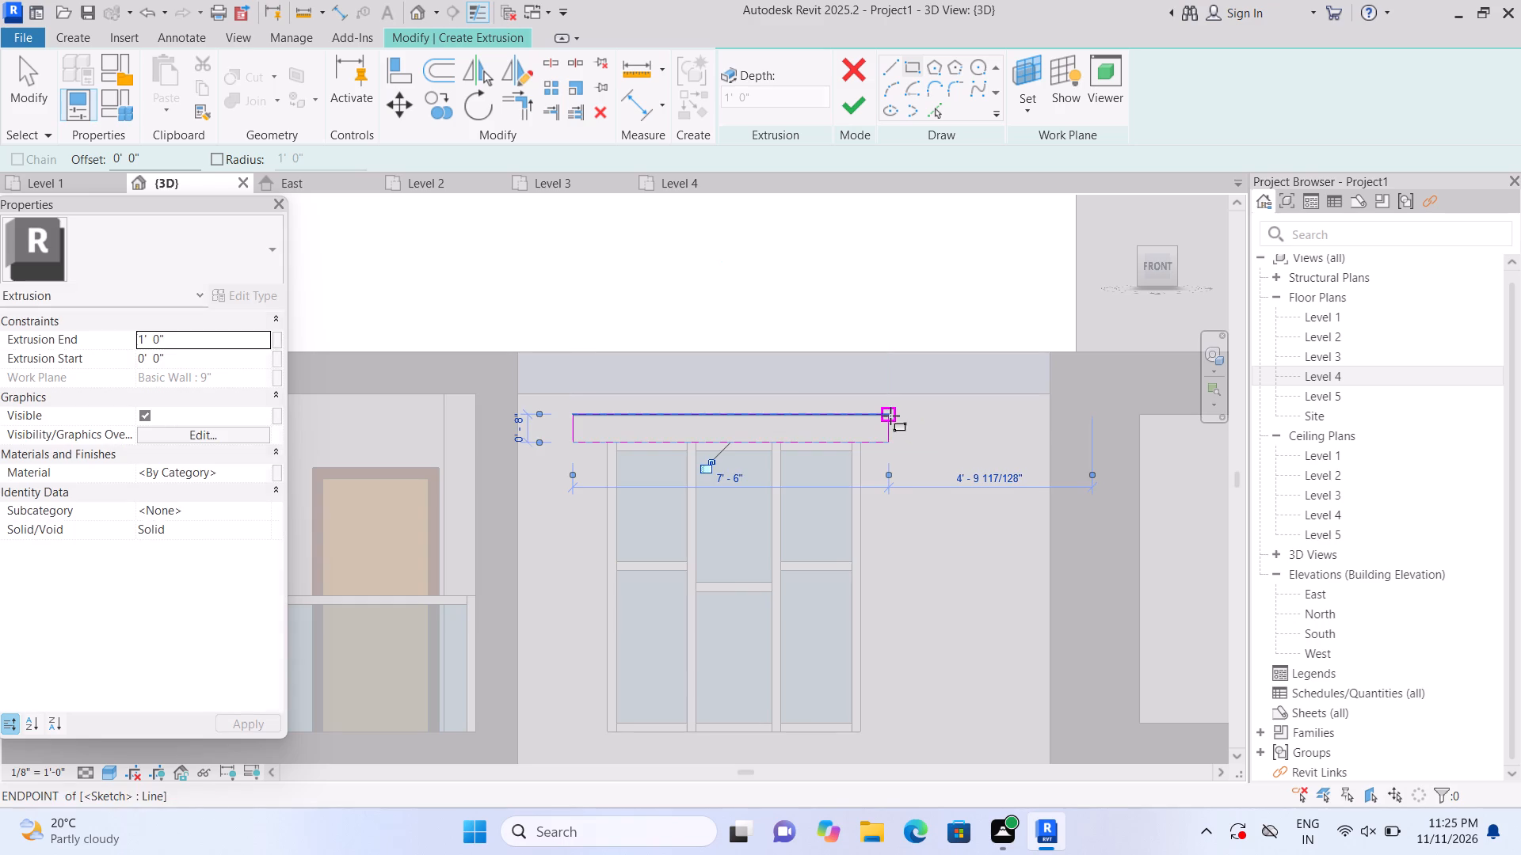
left_click(848, 110)
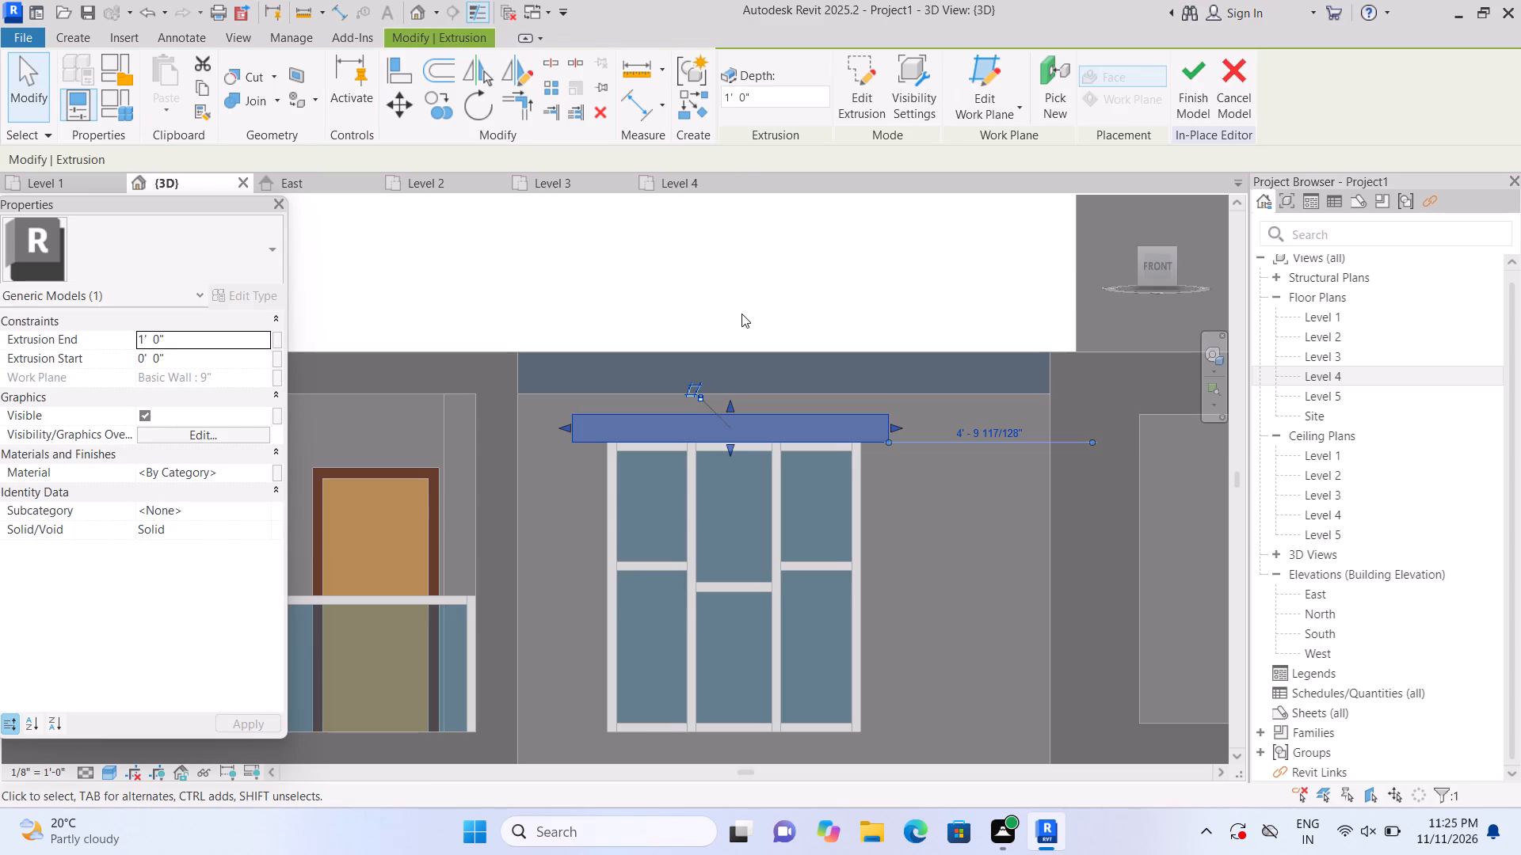
left_click(741, 313)
Shorten the horizontal bar above the upper middle window by pulling its left end slightly inward toward the window edge.
middle_click_drag(738, 309, 673, 222)
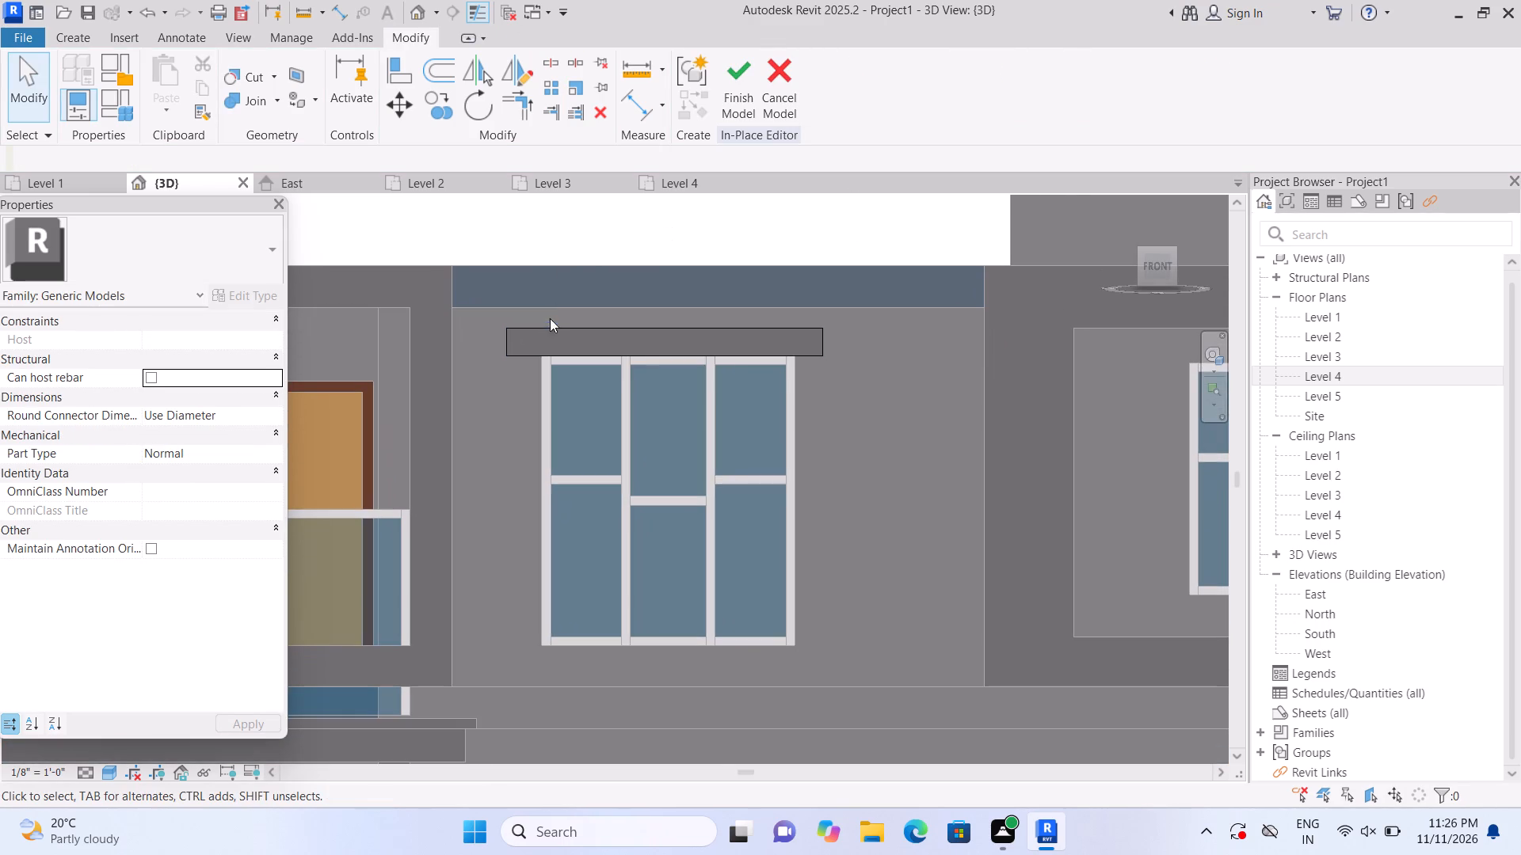
left_click(533, 329)
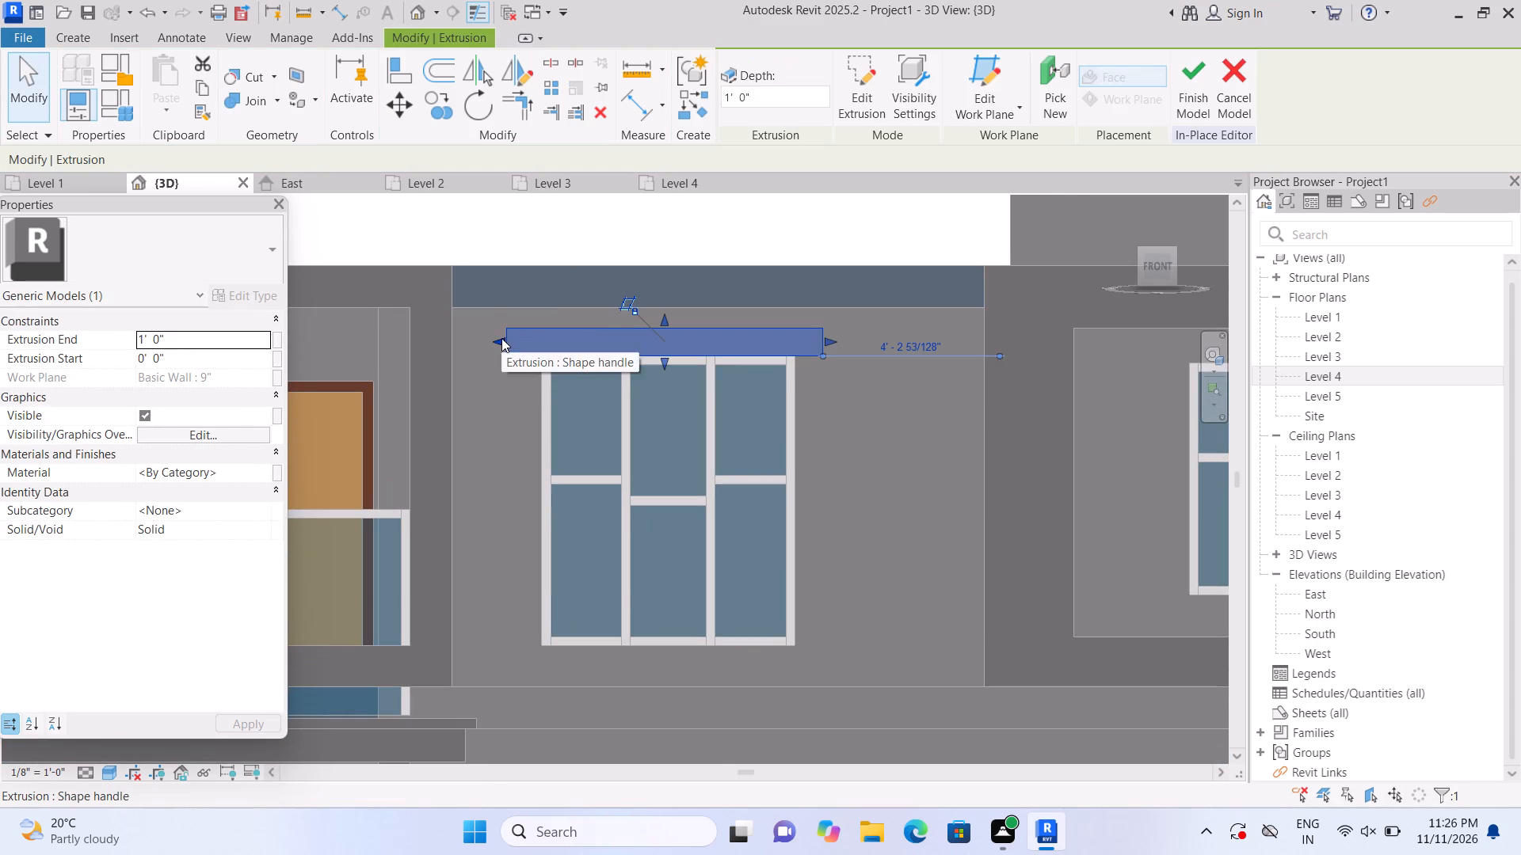
left_click_drag(501, 338, 520, 342)
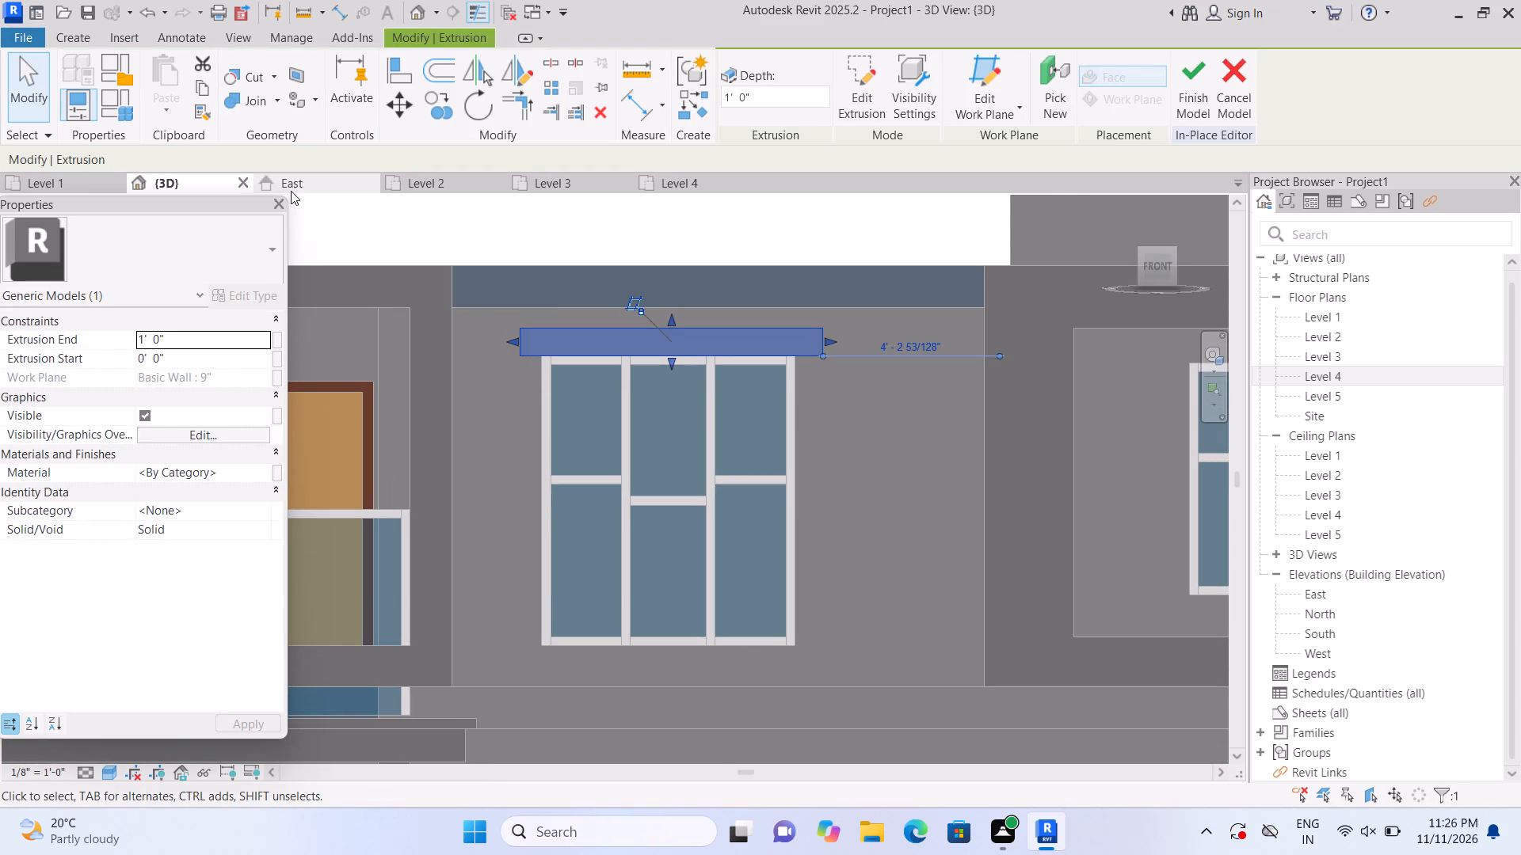
Start another extrusion and set its work plane to the front wall face beside the upper middle window.
left_click(74, 40)
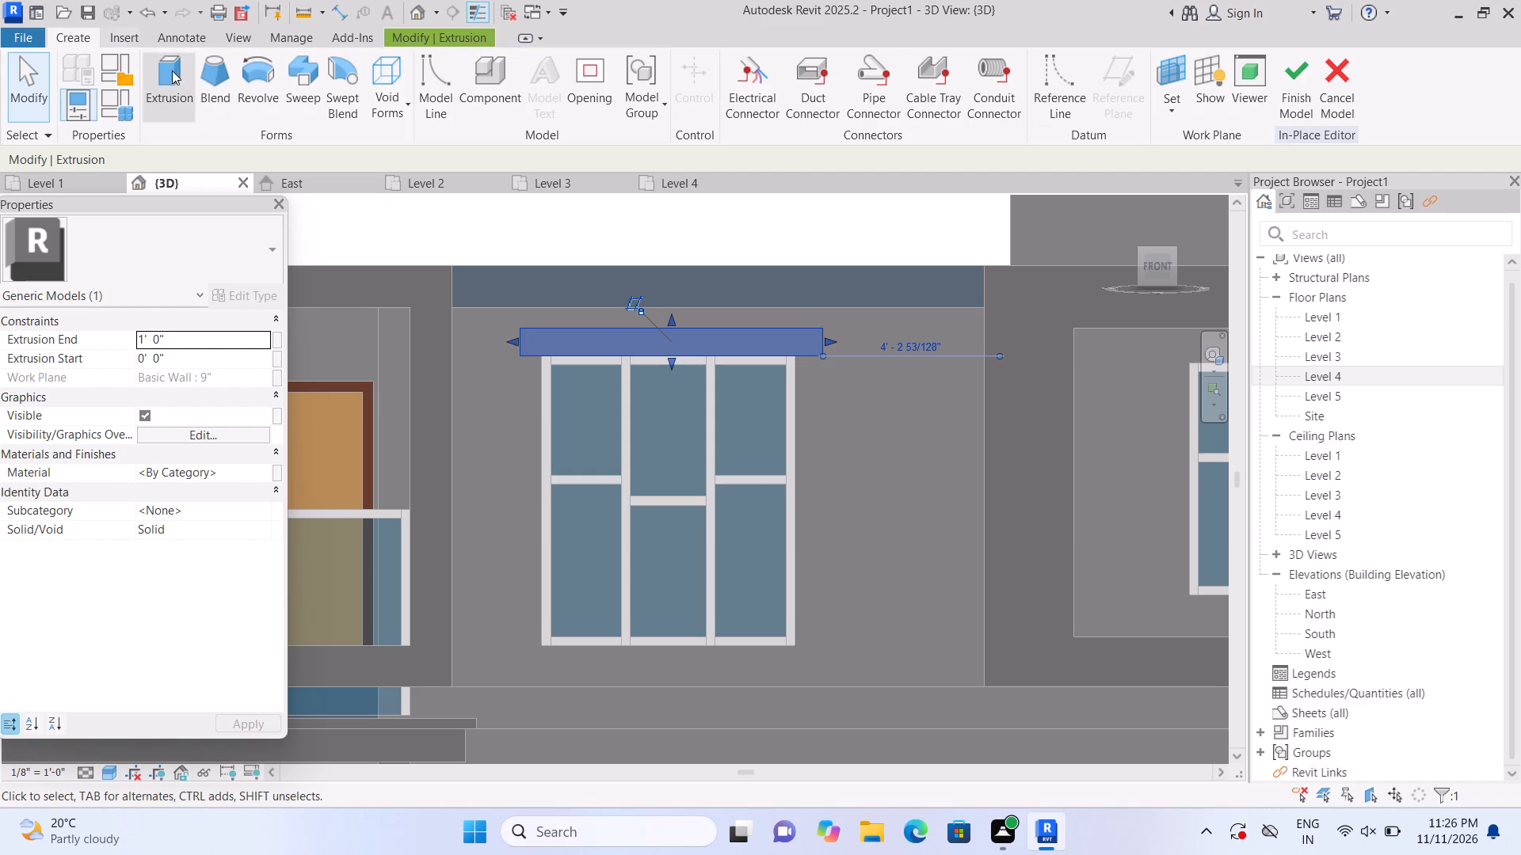
left_click(185, 85)
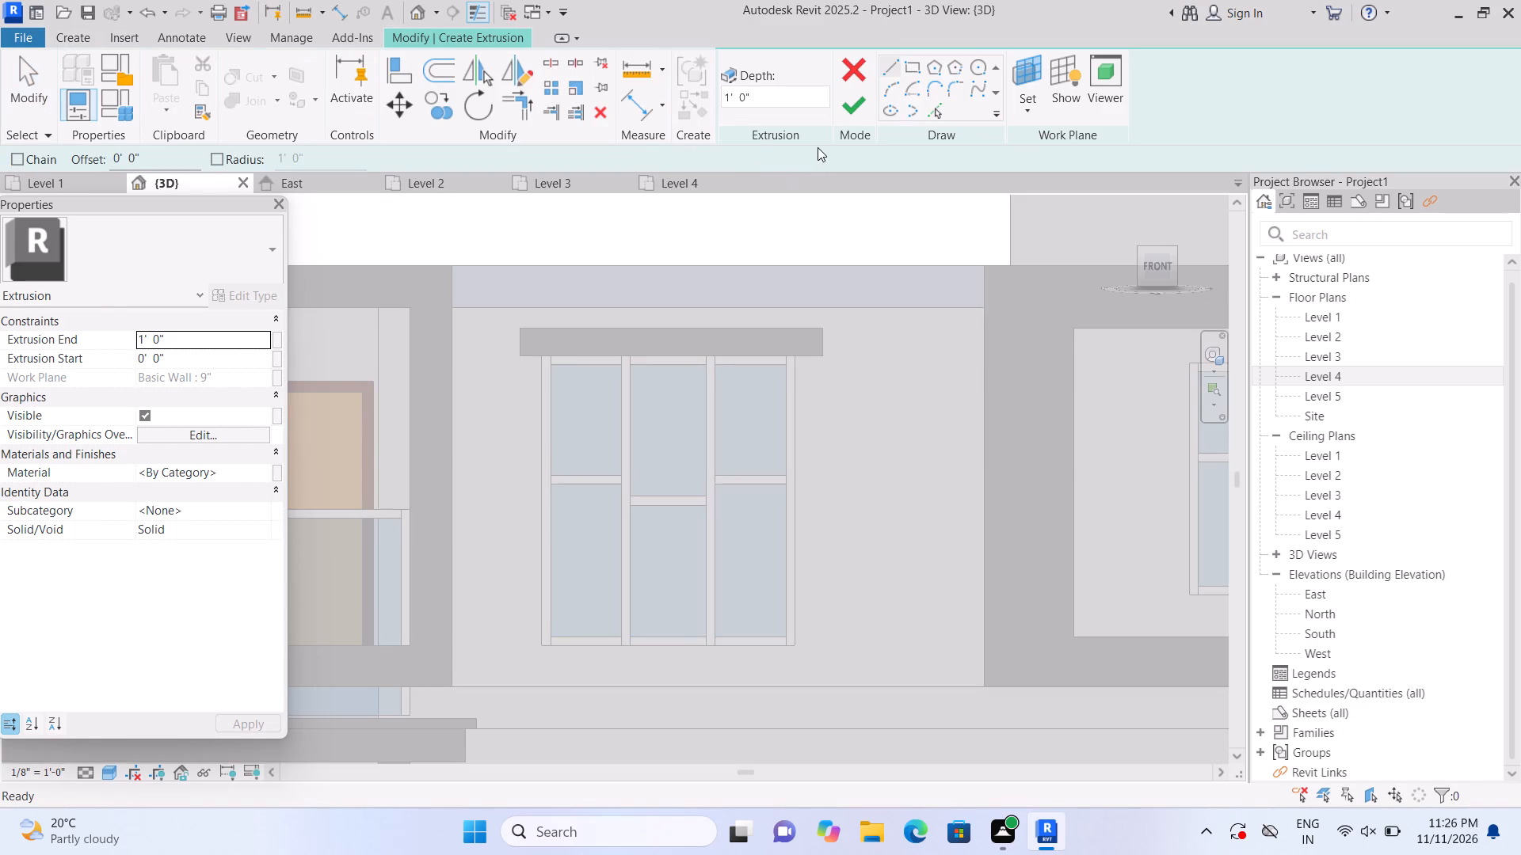
left_click(913, 67)
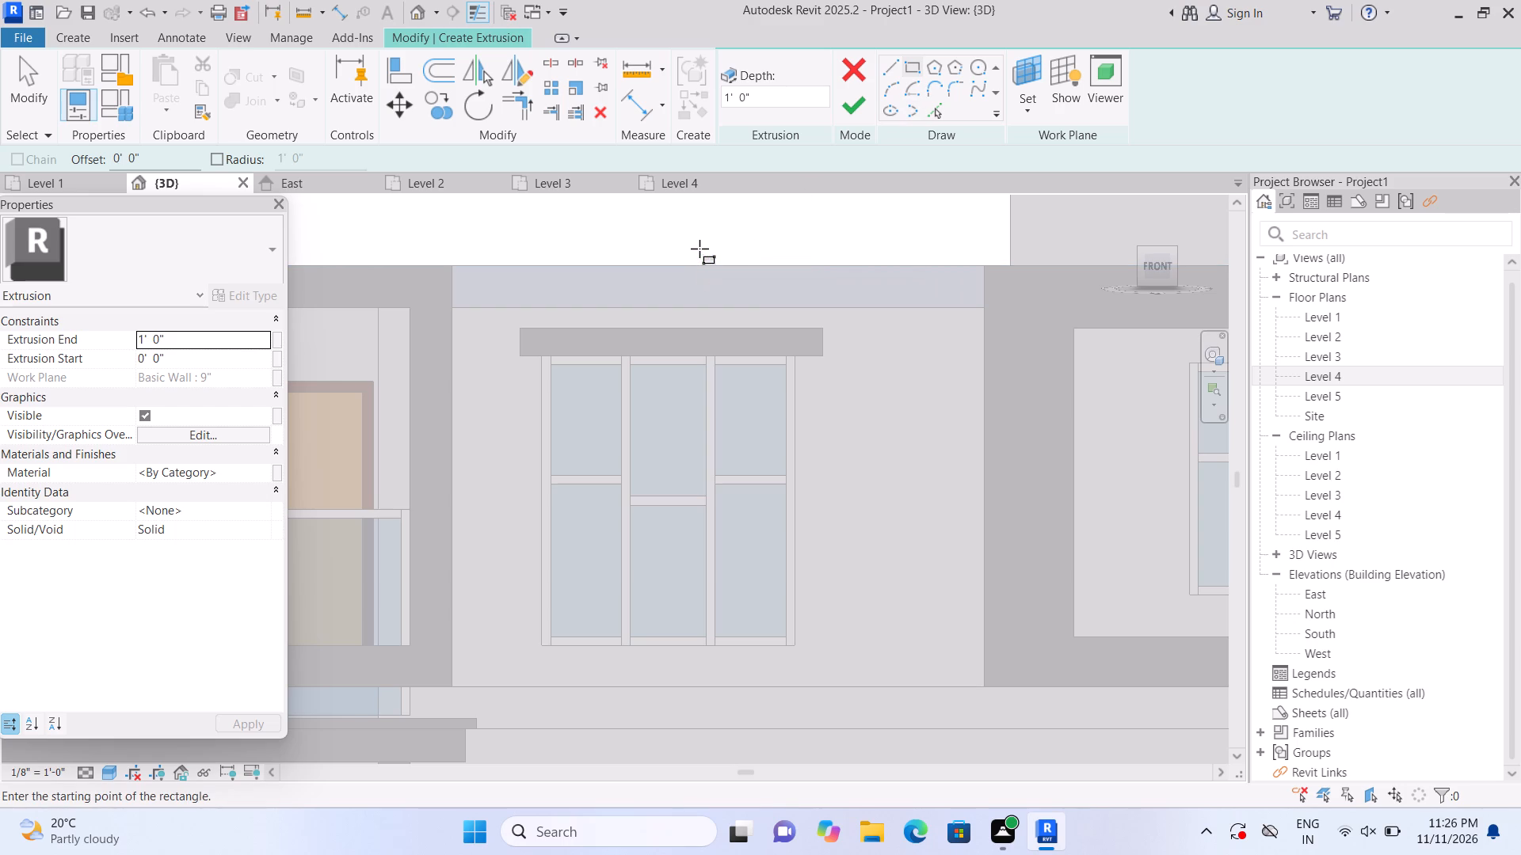
scroll(733, 221, "up", 1)
scroll(742, 208, "down", 1)
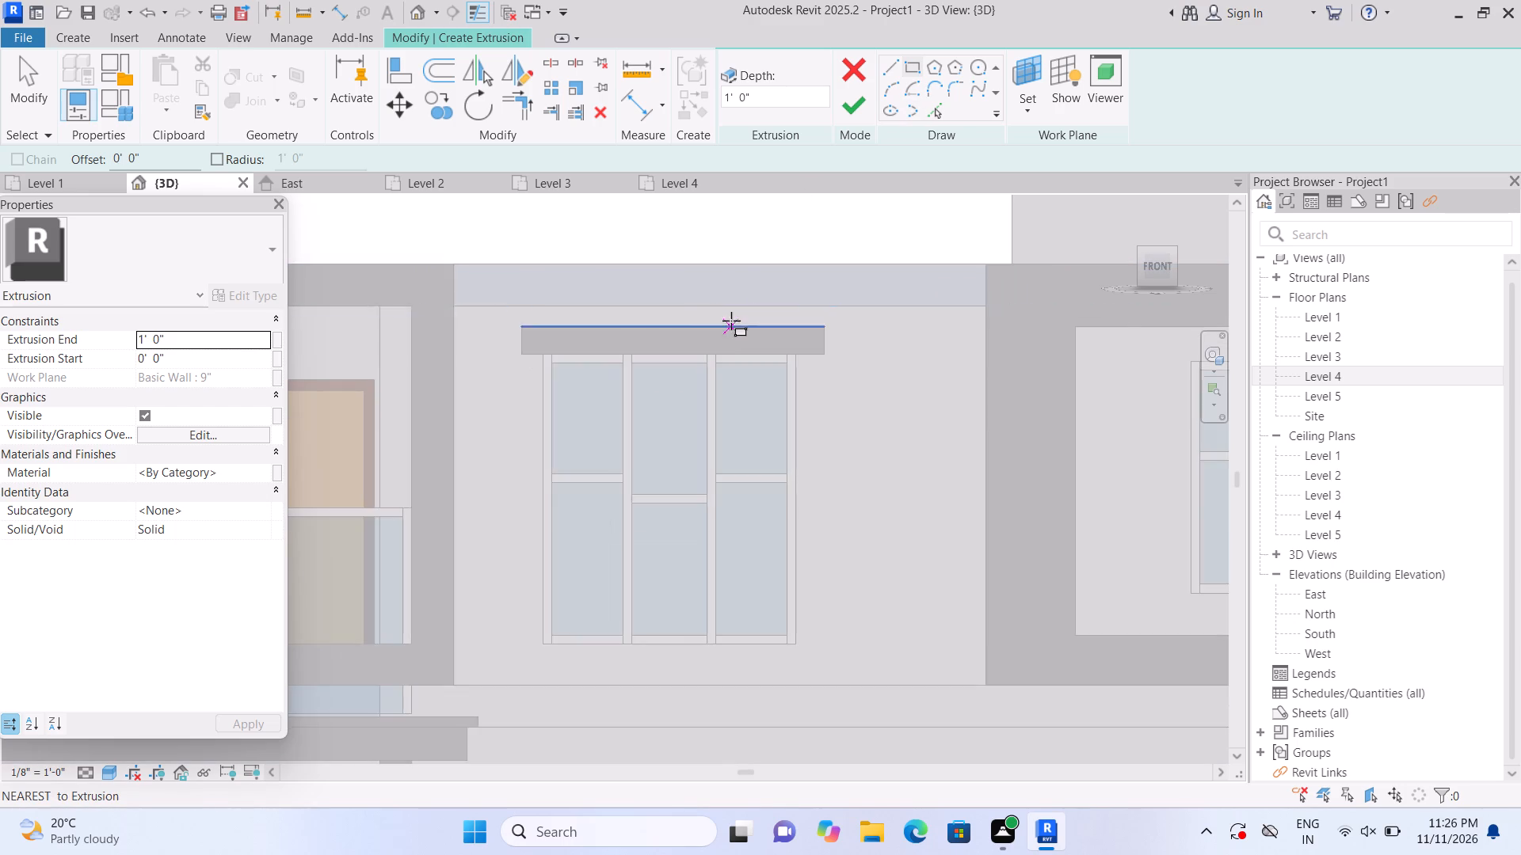
scroll(731, 322, "up", 2)
scroll(731, 315, "down", 1)
middle_click_drag(739, 371, 737, 268)
scroll(736, 273, "down", 1)
middle_click_drag(742, 236, 756, 177)
scroll(753, 213, "down", 1)
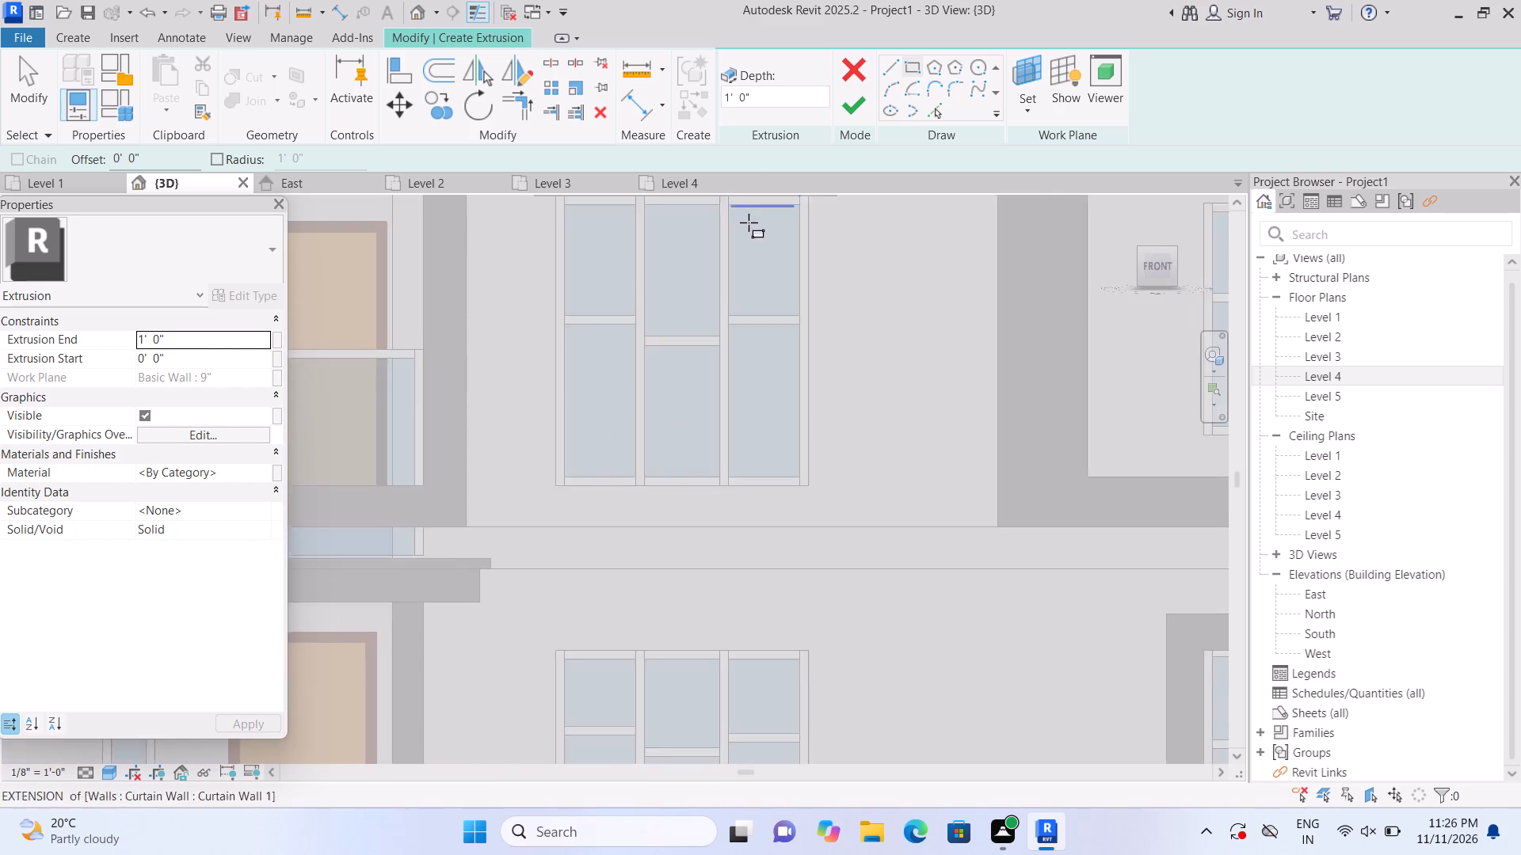
scroll(749, 222, "down", 1)
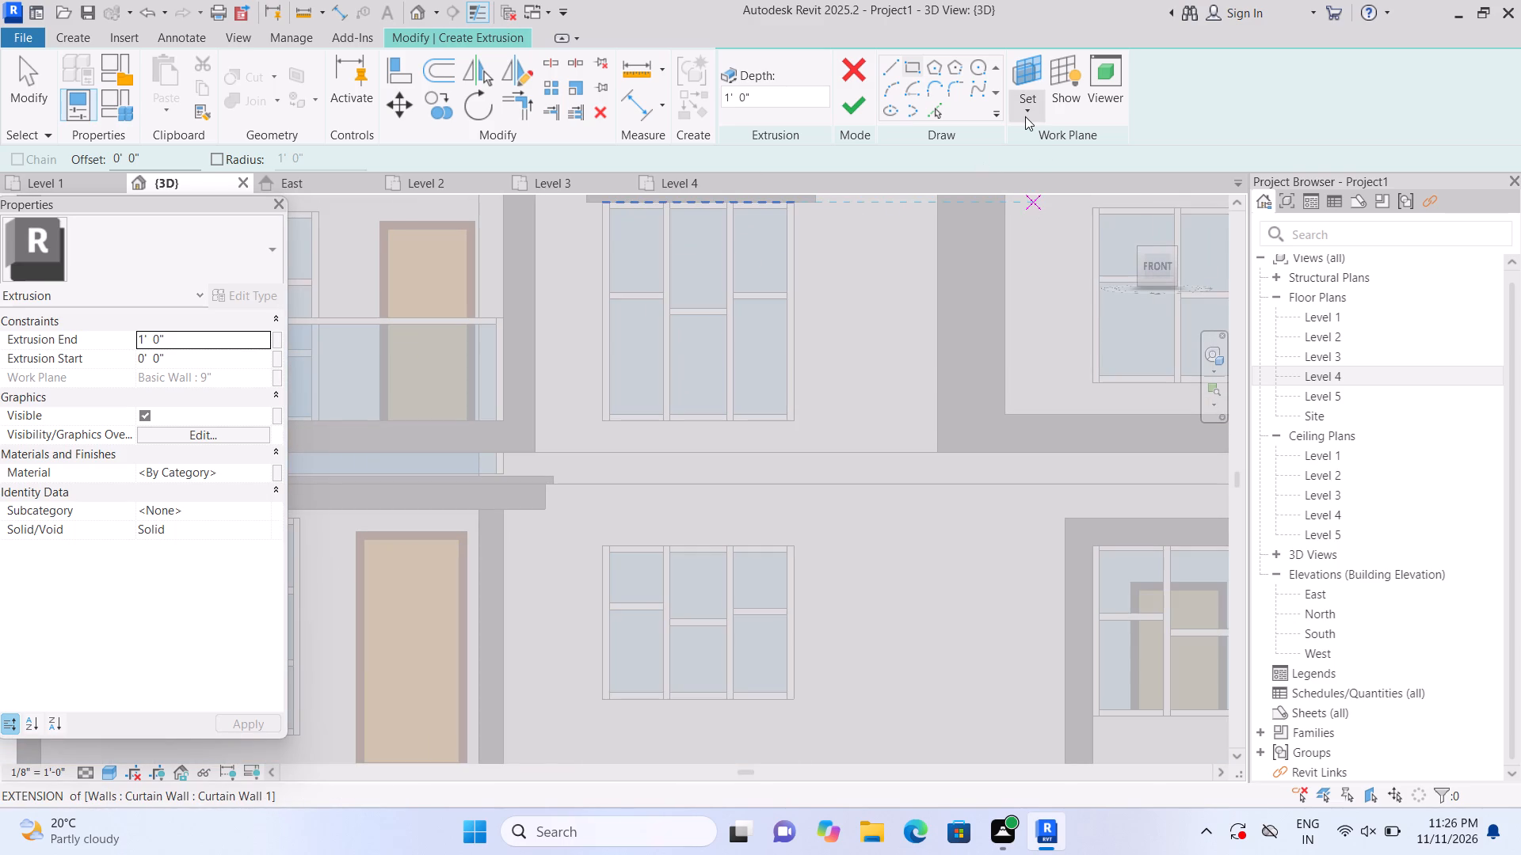
left_click(1025, 116)
left_click(1031, 187)
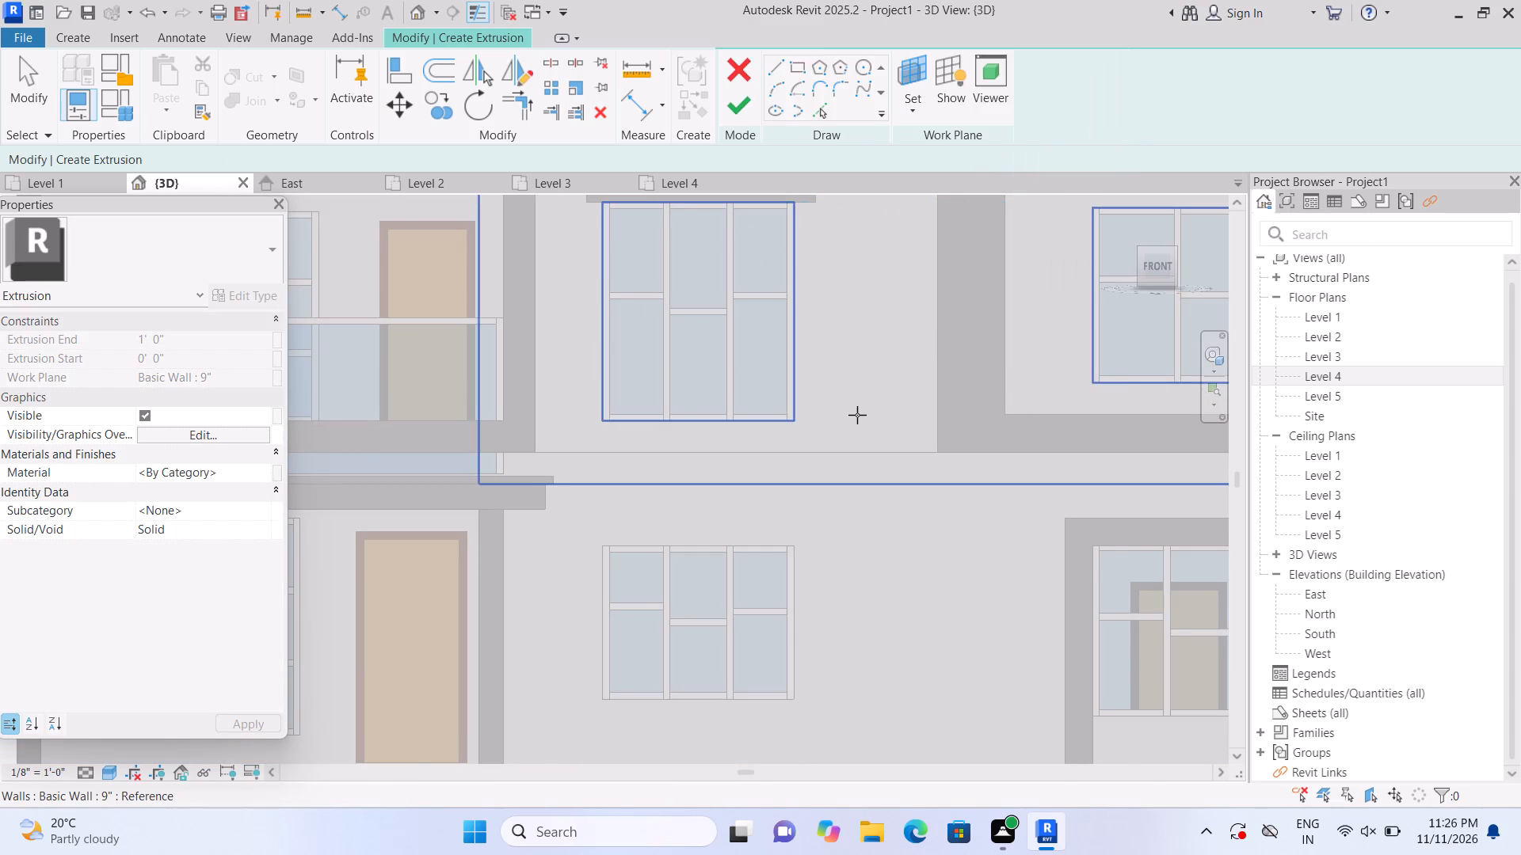
scroll(857, 415, "up", 1)
scroll(857, 415, "down", 2)
left_click(857, 415)
middle_click_drag(860, 385, 867, 484)
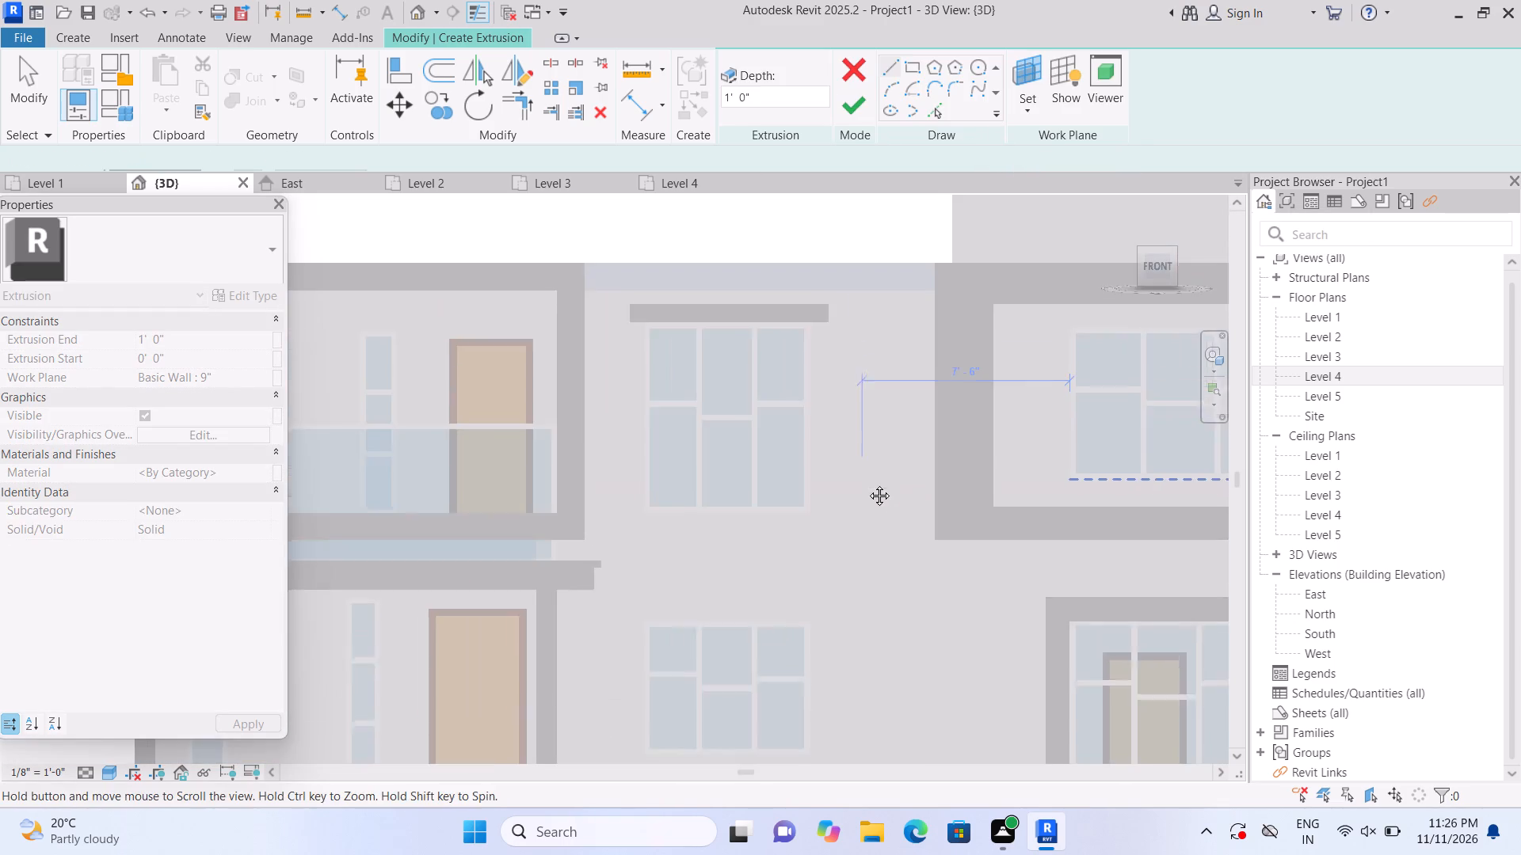
middle_click_drag(867, 484, 874, 531)
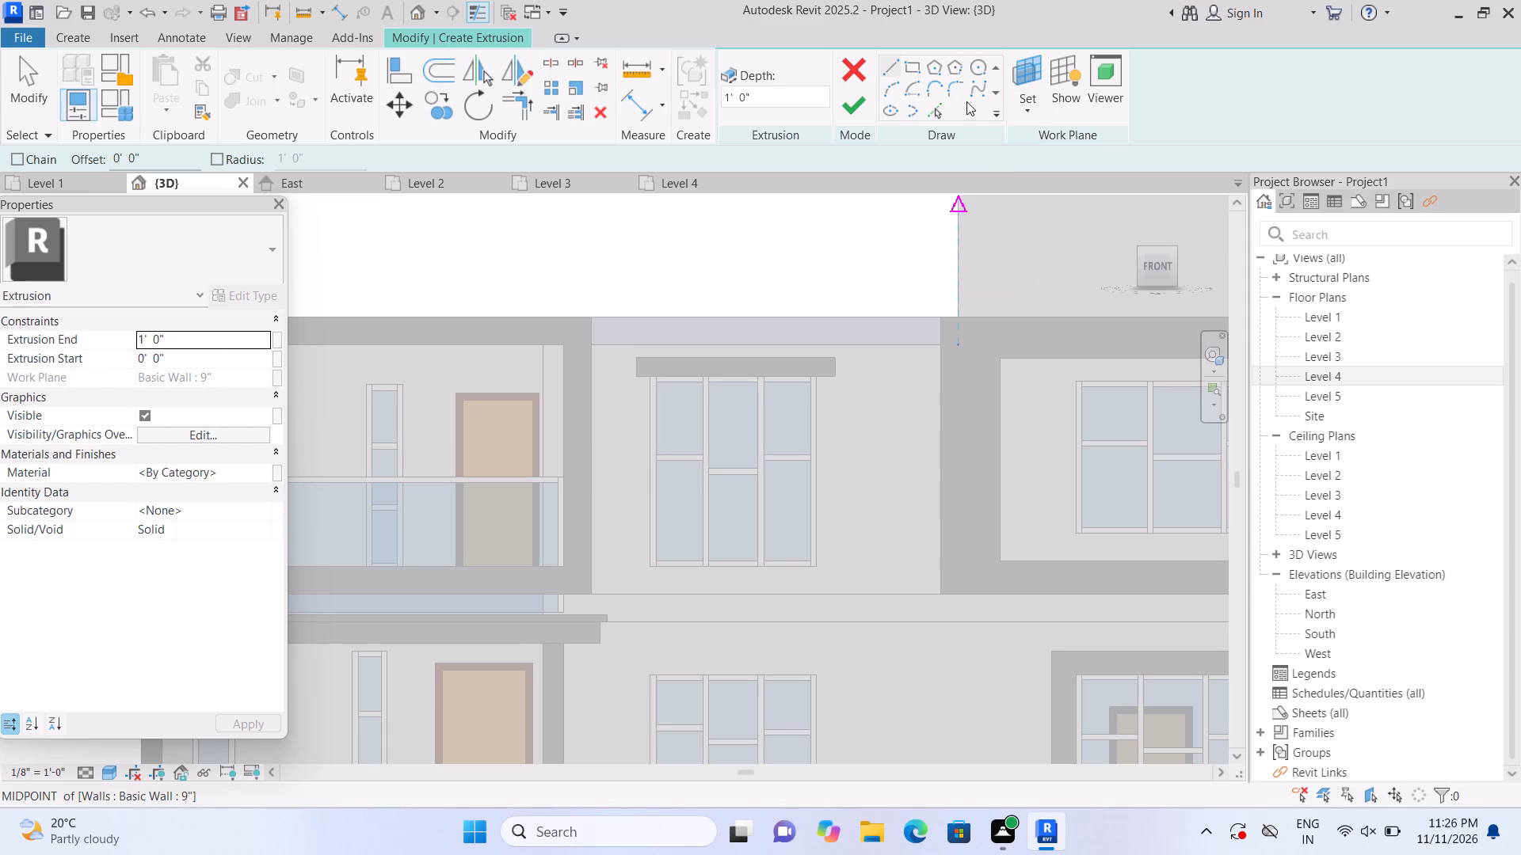
Sketch a narrow vertical rectangle about 18'-10" tall along the middle windows' right side, from the horizontal bar to Level 1, and extrude it 1'-0".
left_click(907, 66)
scroll(936, 73, "down", 2)
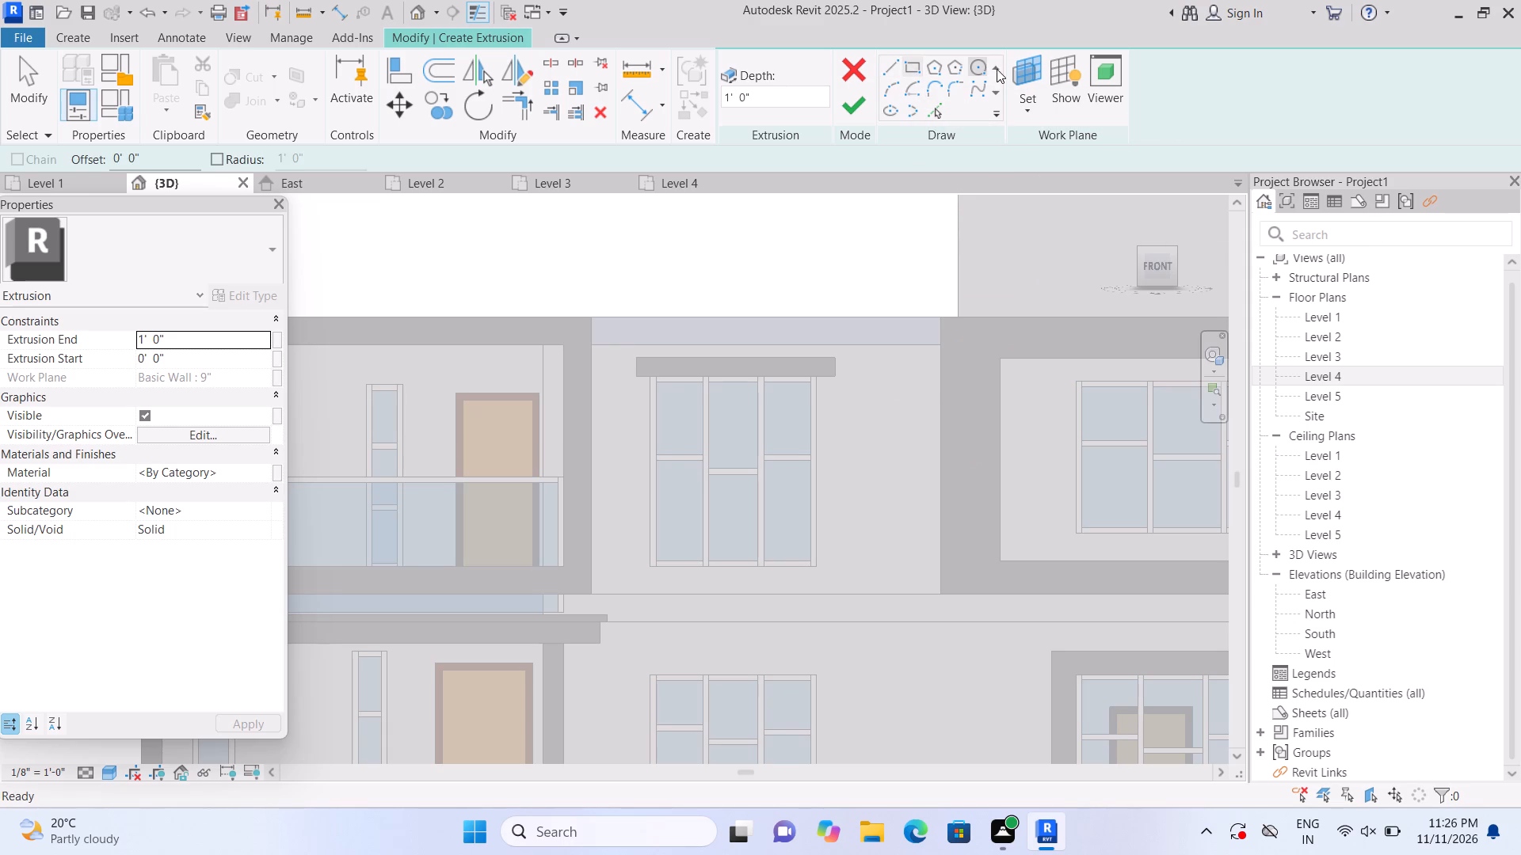
scroll(997, 70, "down", 3)
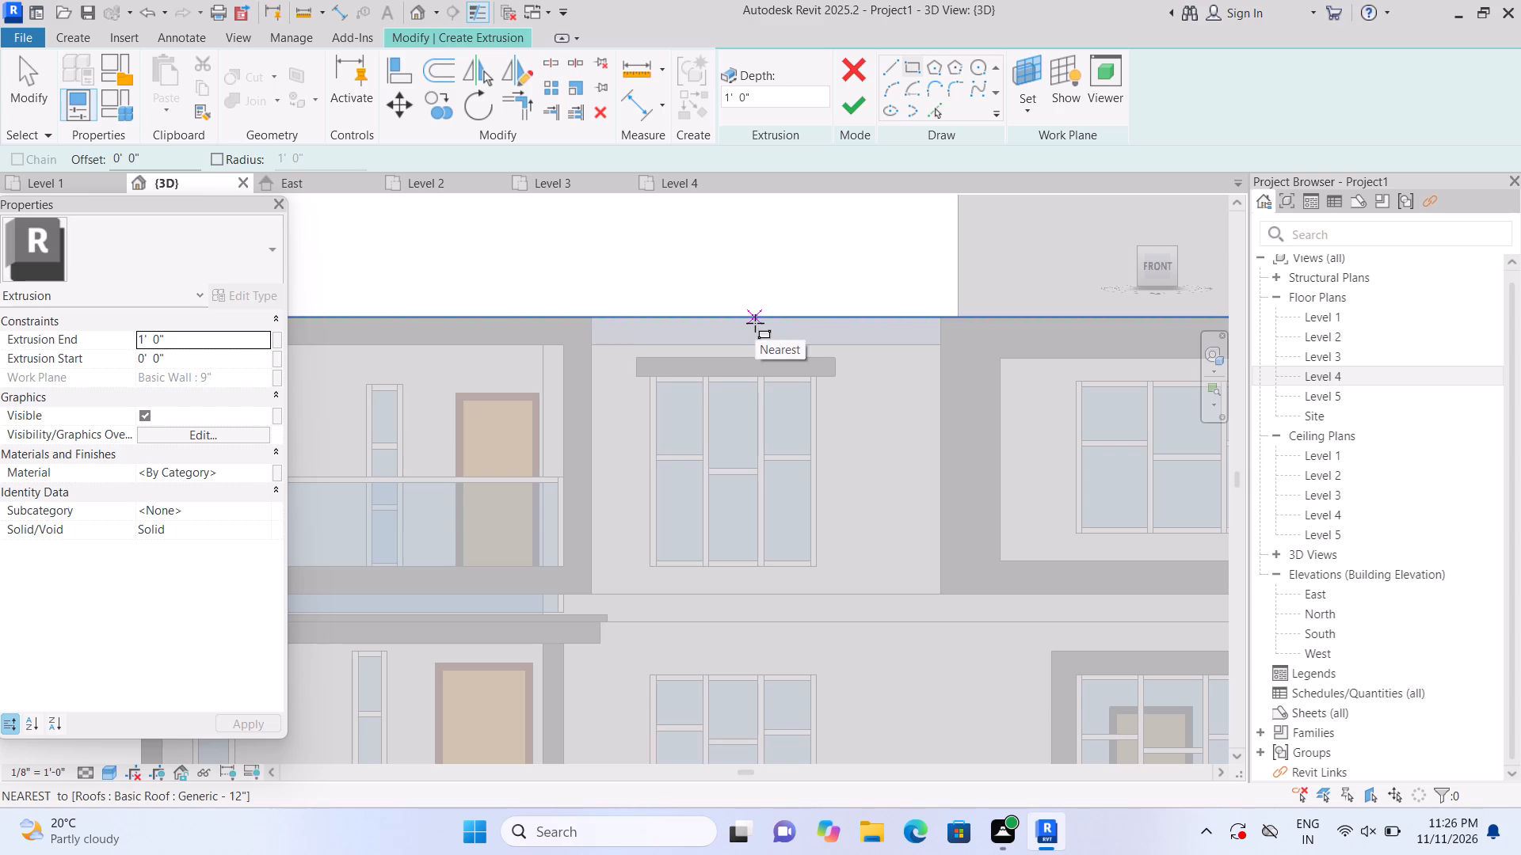
scroll(831, 398, "up", 3)
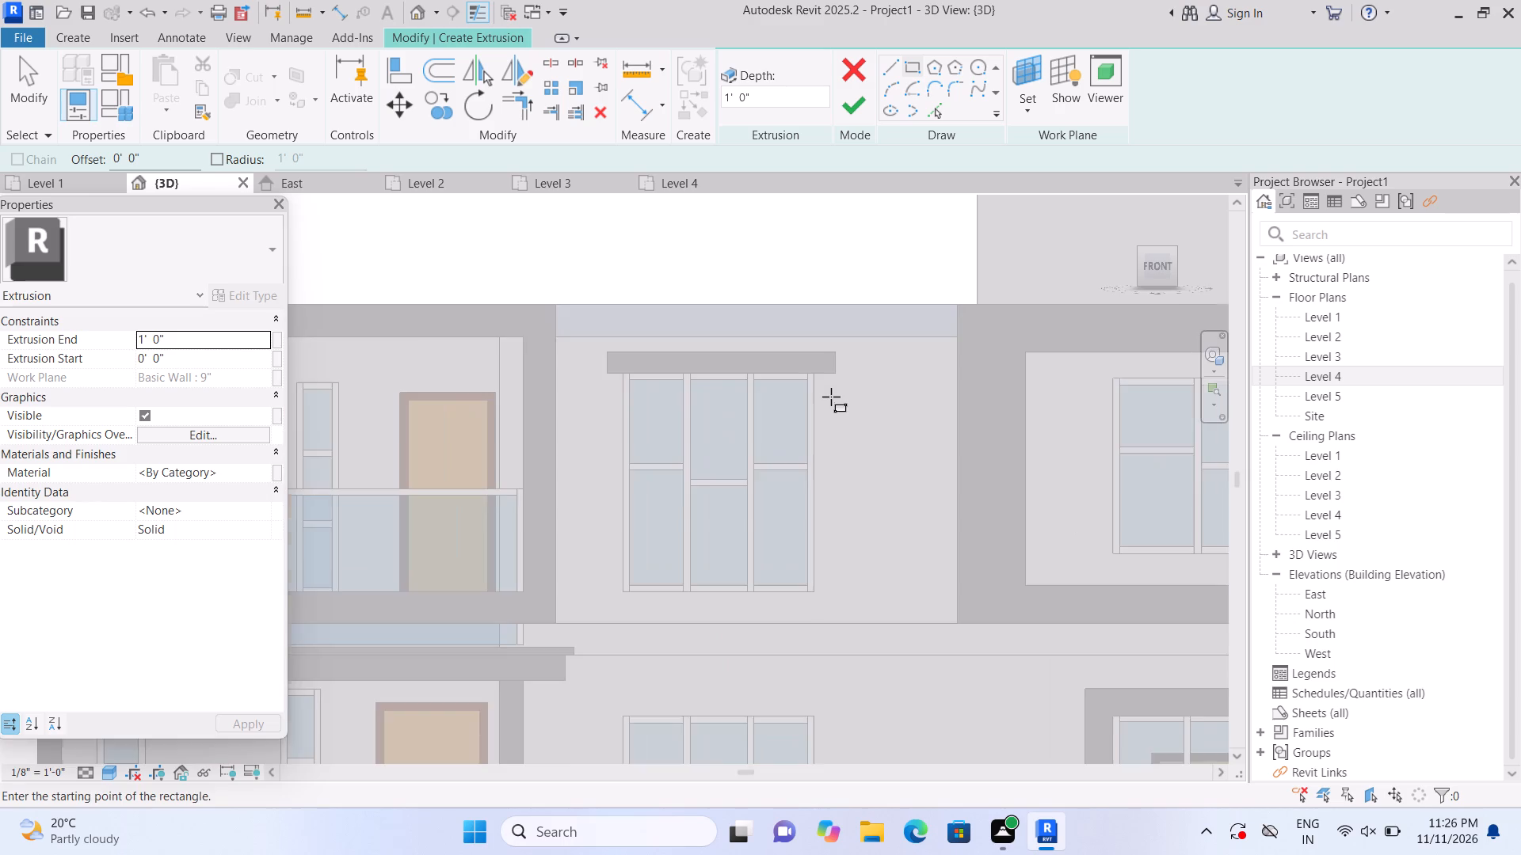
left_click(814, 368)
middle_click_drag(844, 501, 842, 318)
middle_click_drag(848, 596, 863, 268)
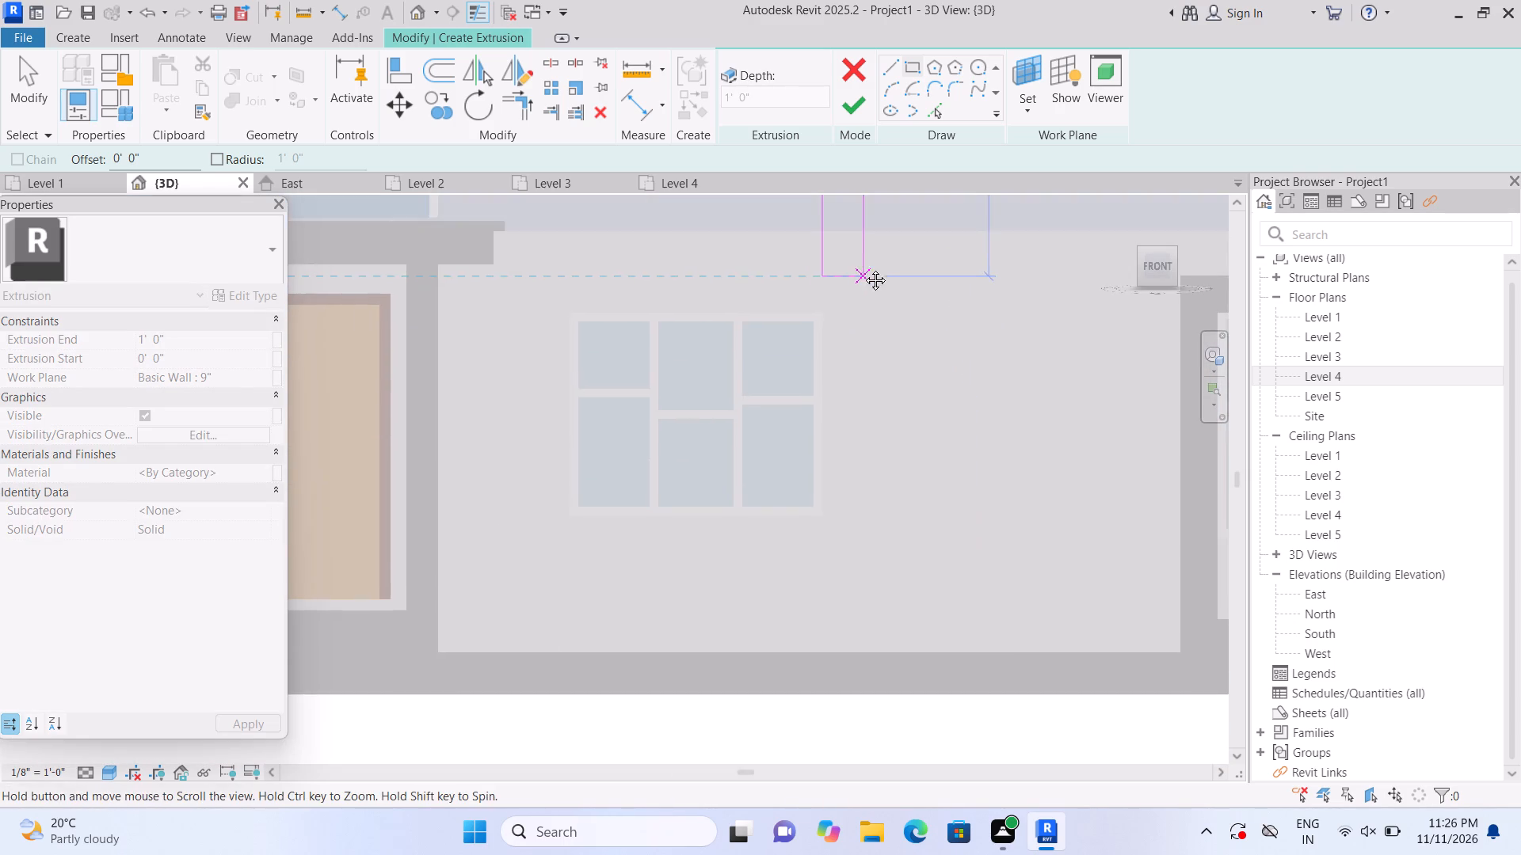
middle_click_drag(863, 268, 863, 260)
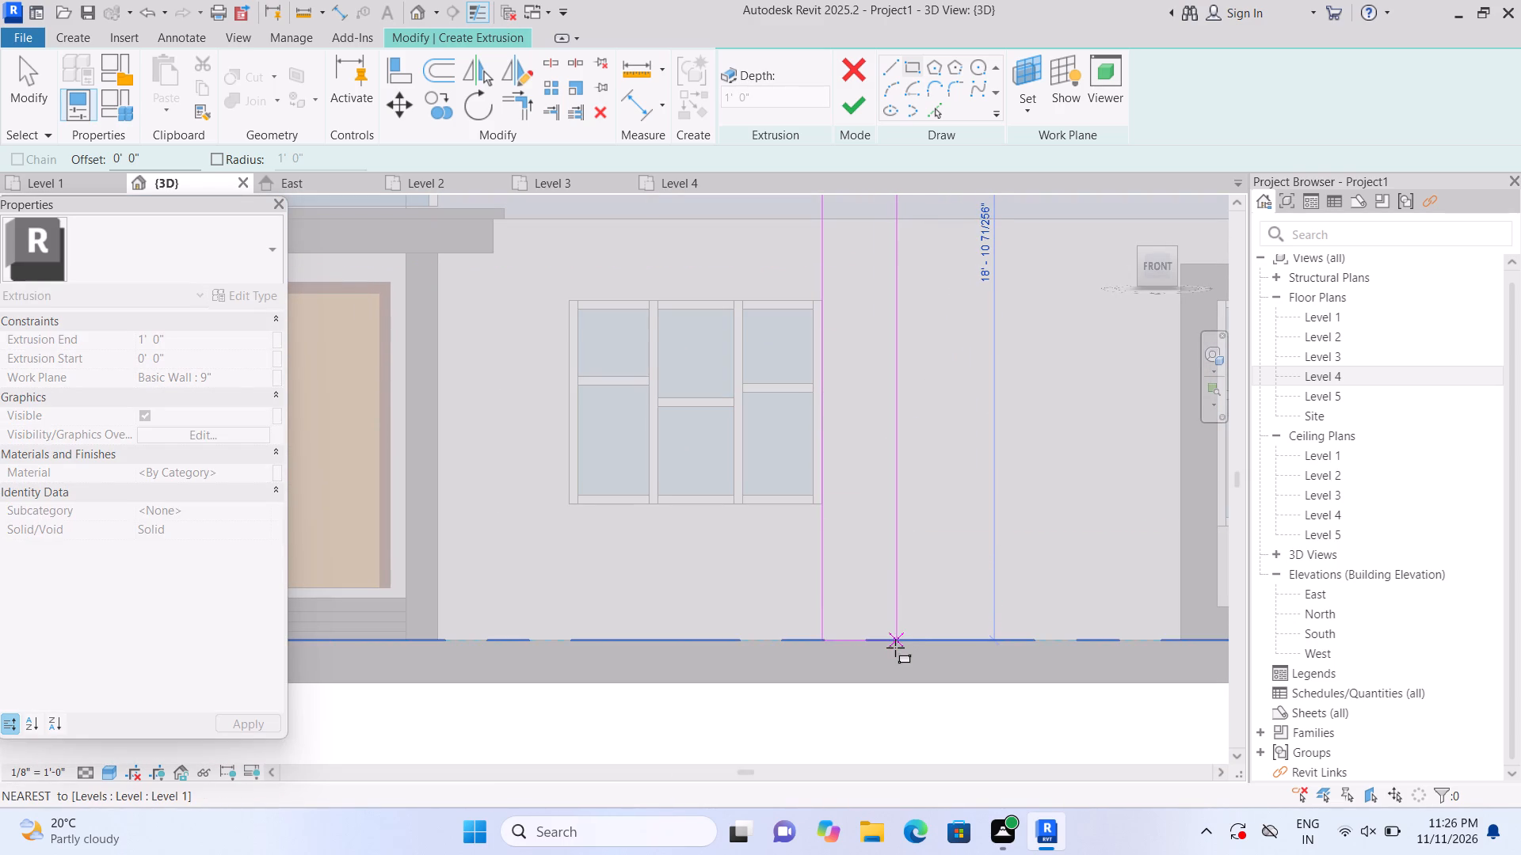
left_click(852, 644)
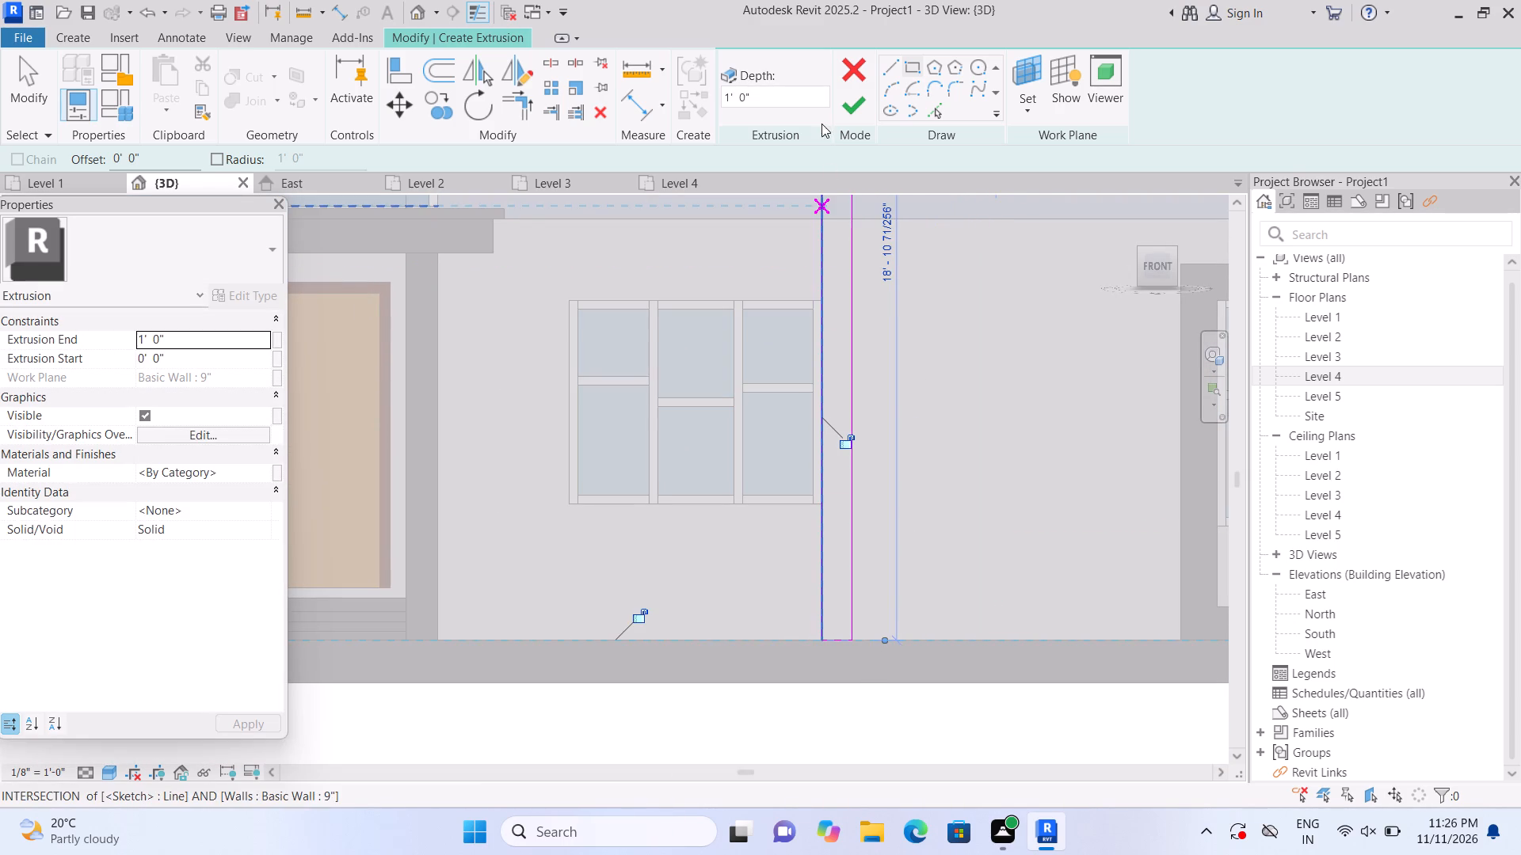
left_click(851, 99)
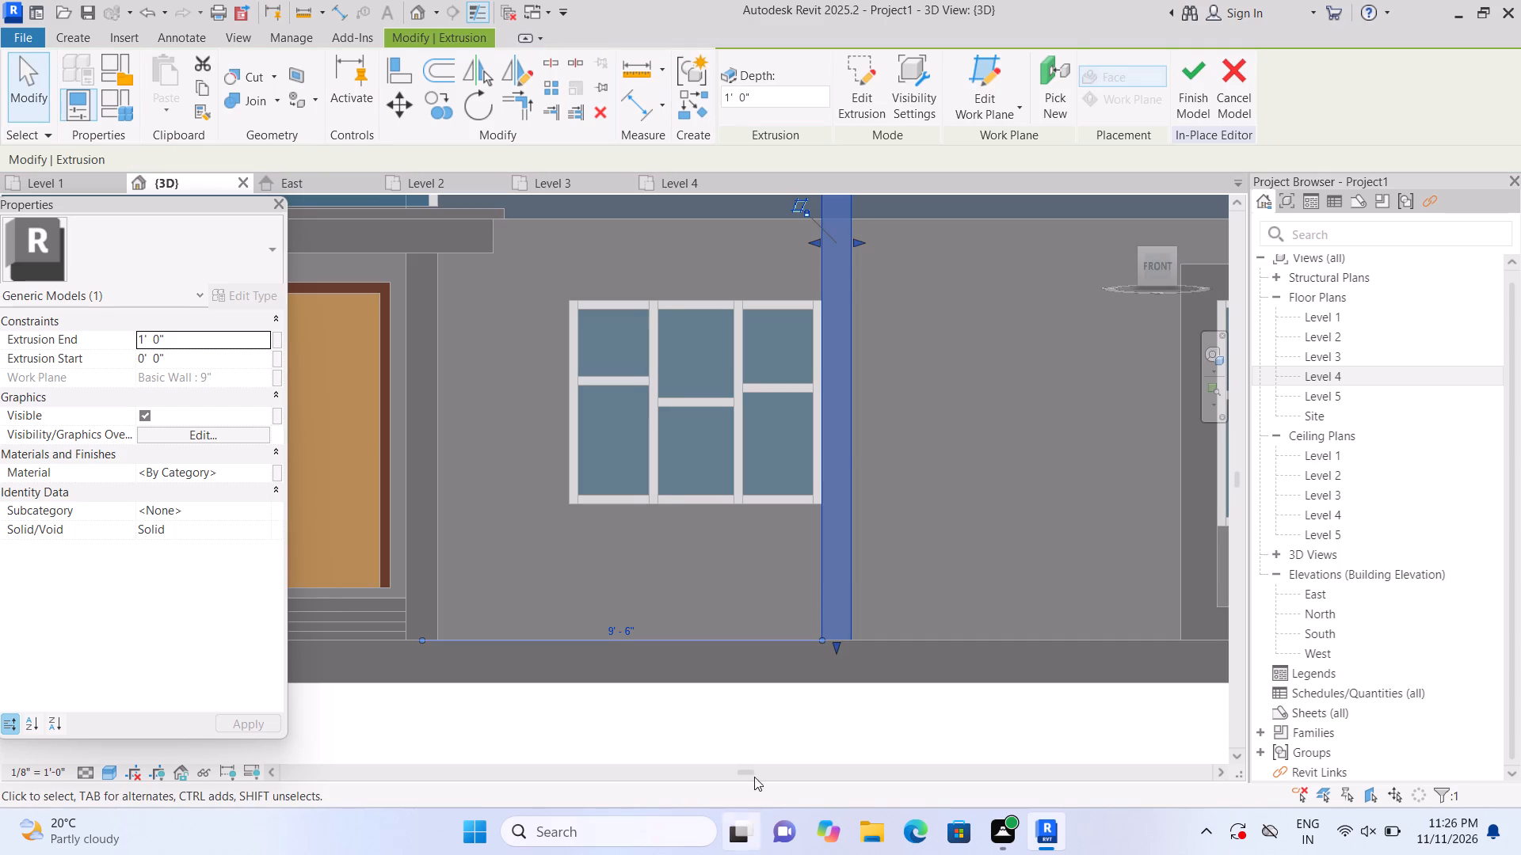
left_click(706, 742)
Start another extrusion and set its work plane to the front wall face on the left side of the upper middle window.
scroll(713, 762, "down", 9)
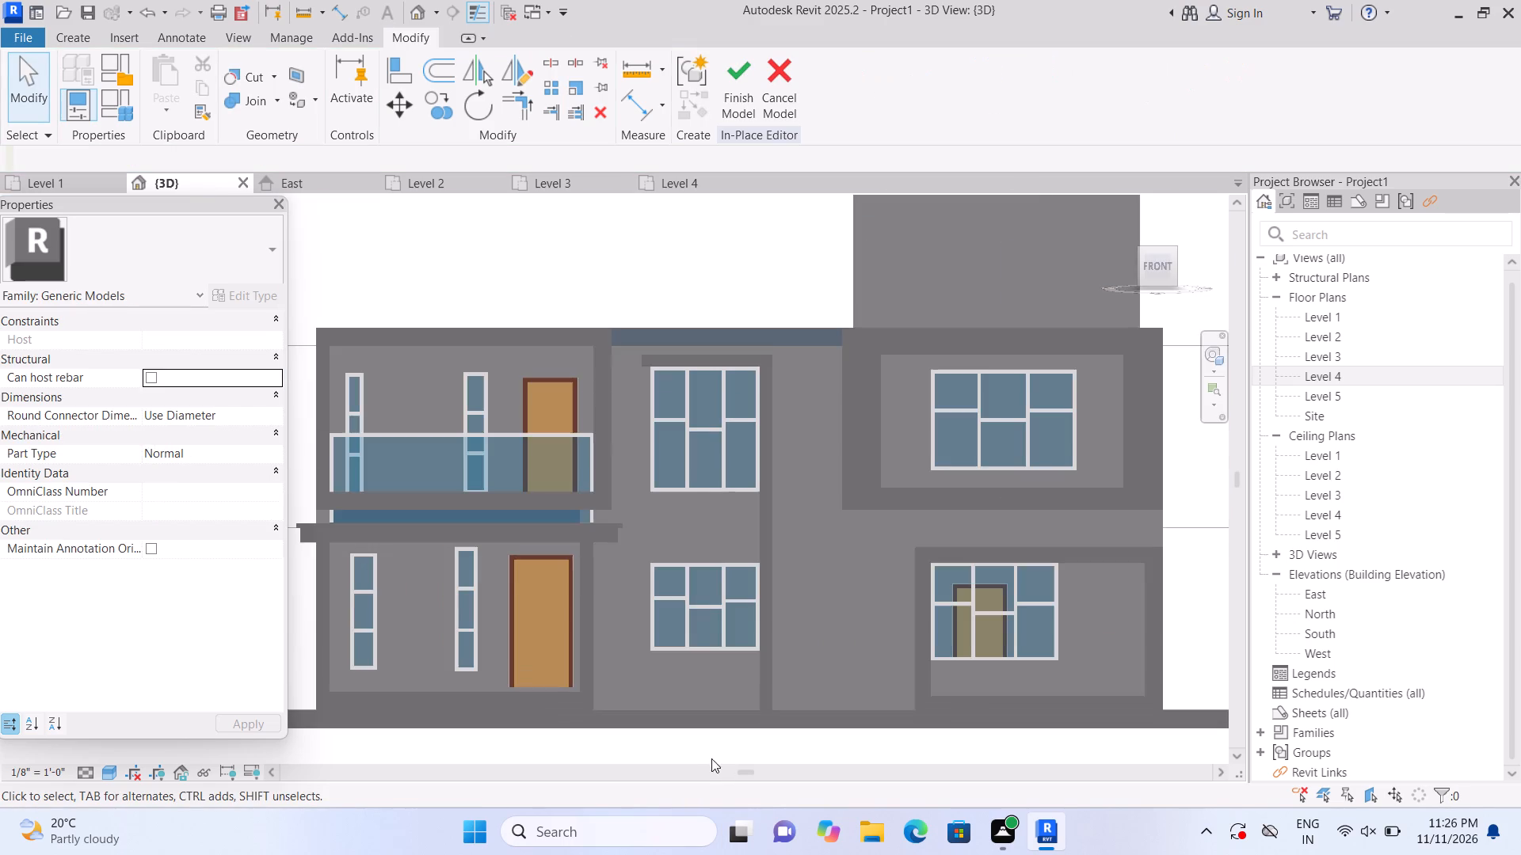
middle_click_drag(678, 522, 689, 553)
scroll(669, 538, "up", 2)
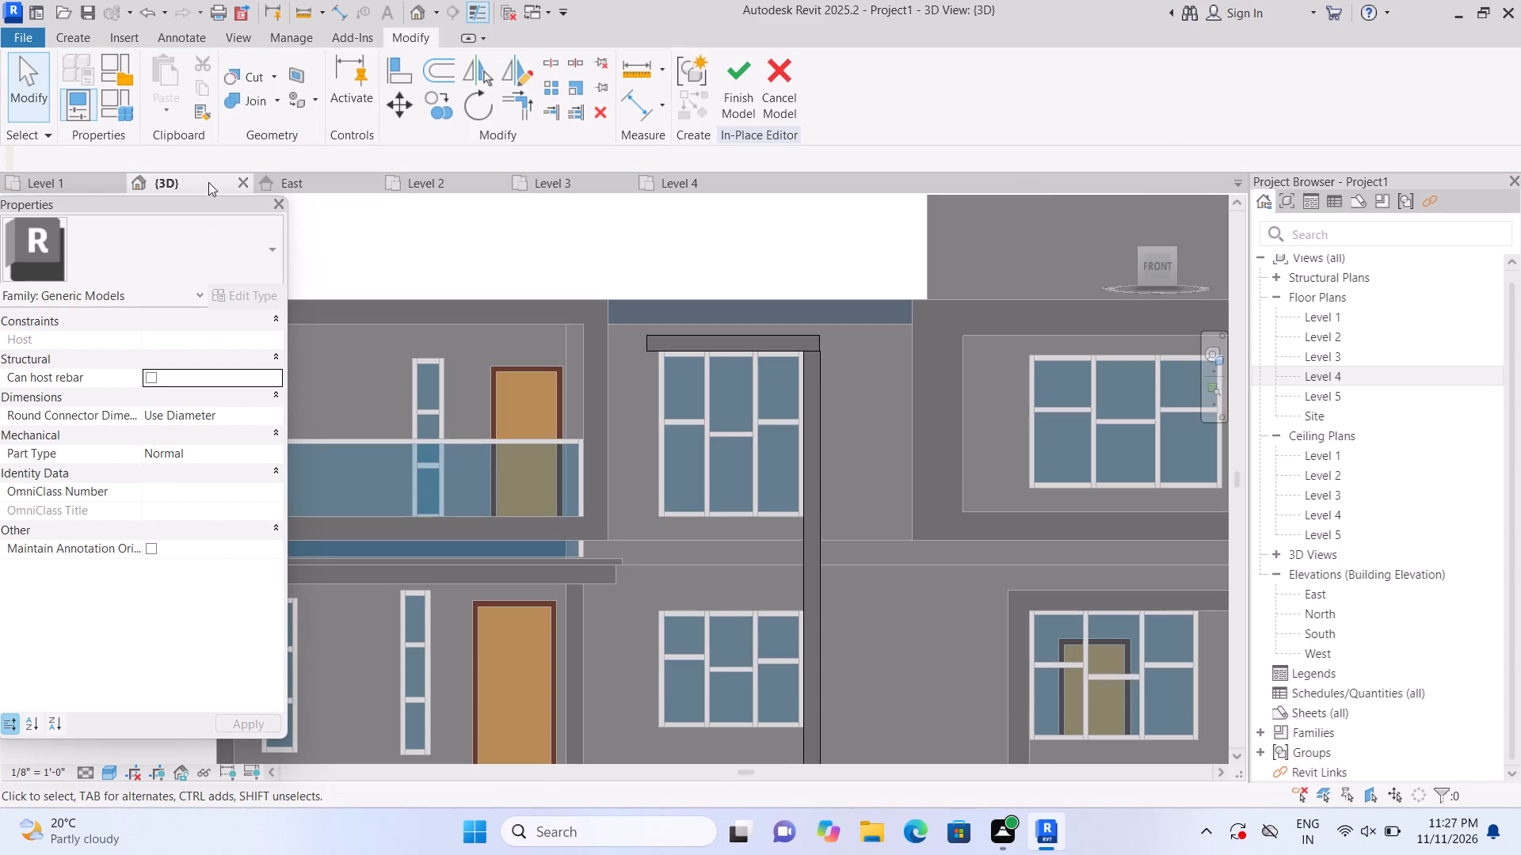
left_click(61, 23)
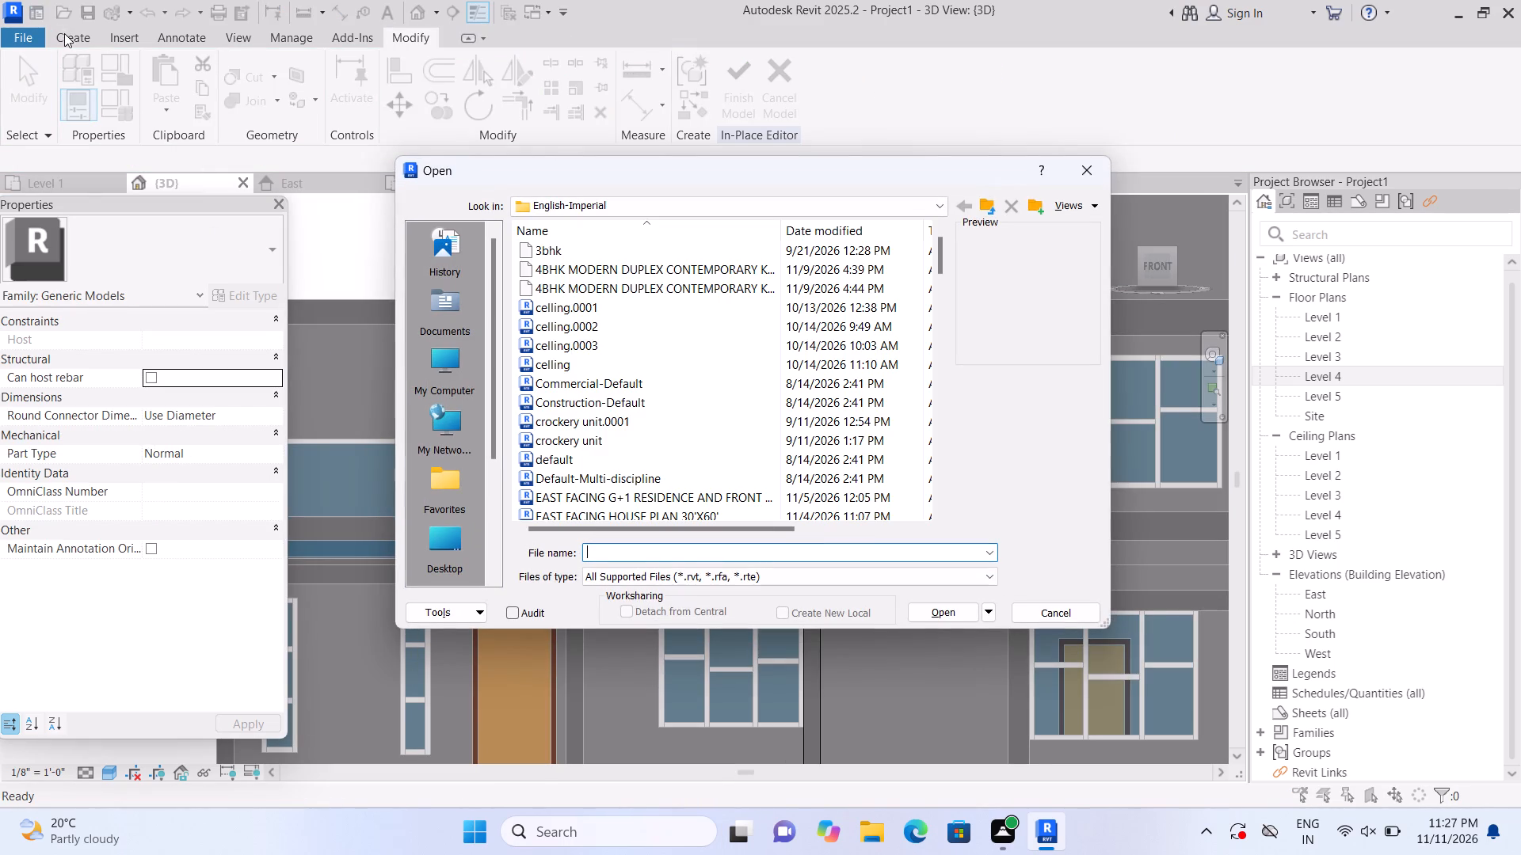
left_click(1069, 179)
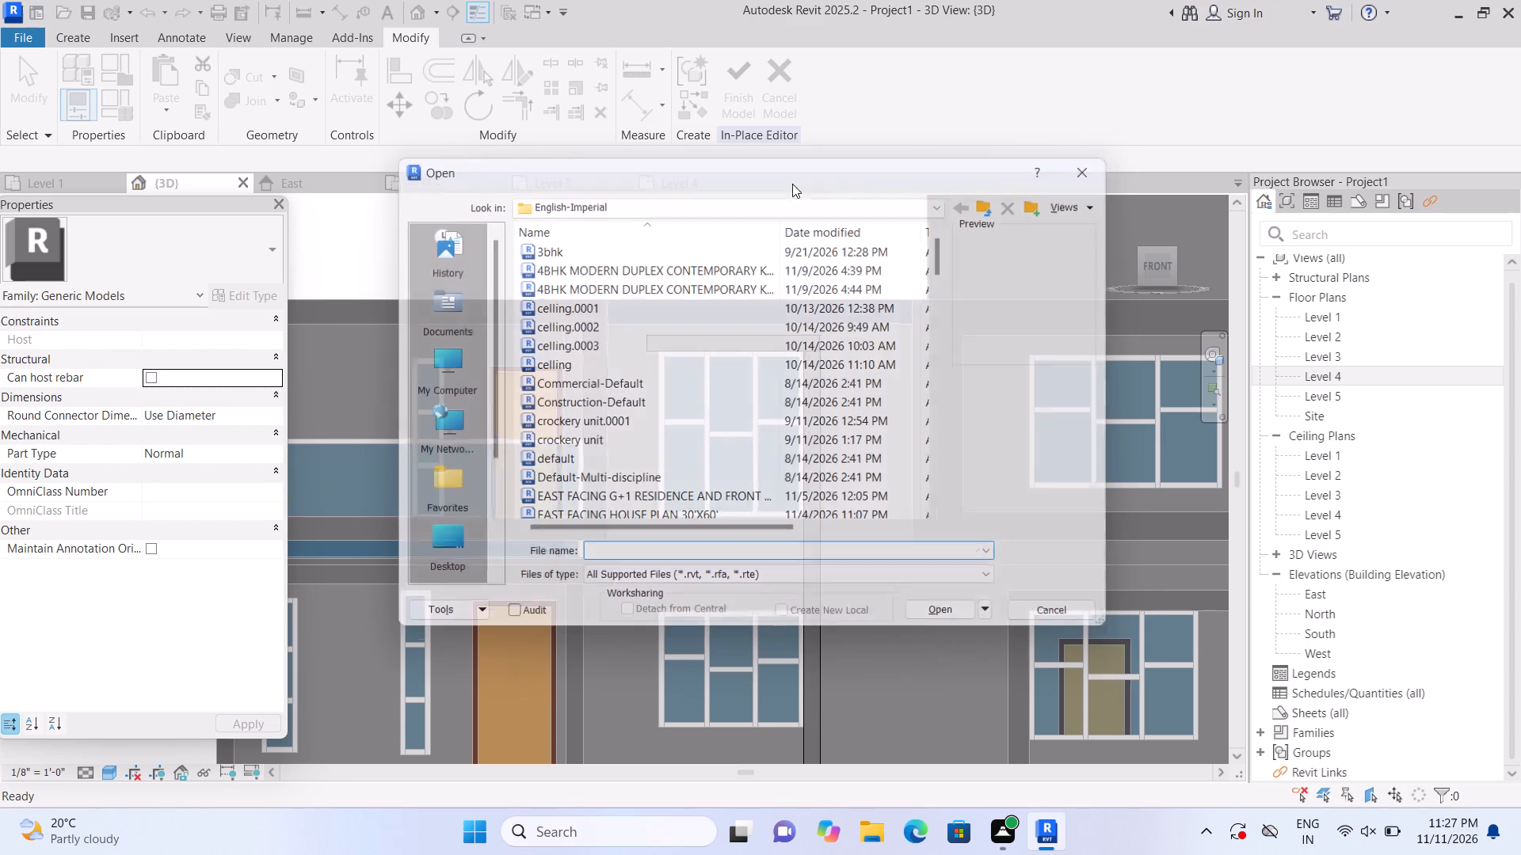
left_click(66, 41)
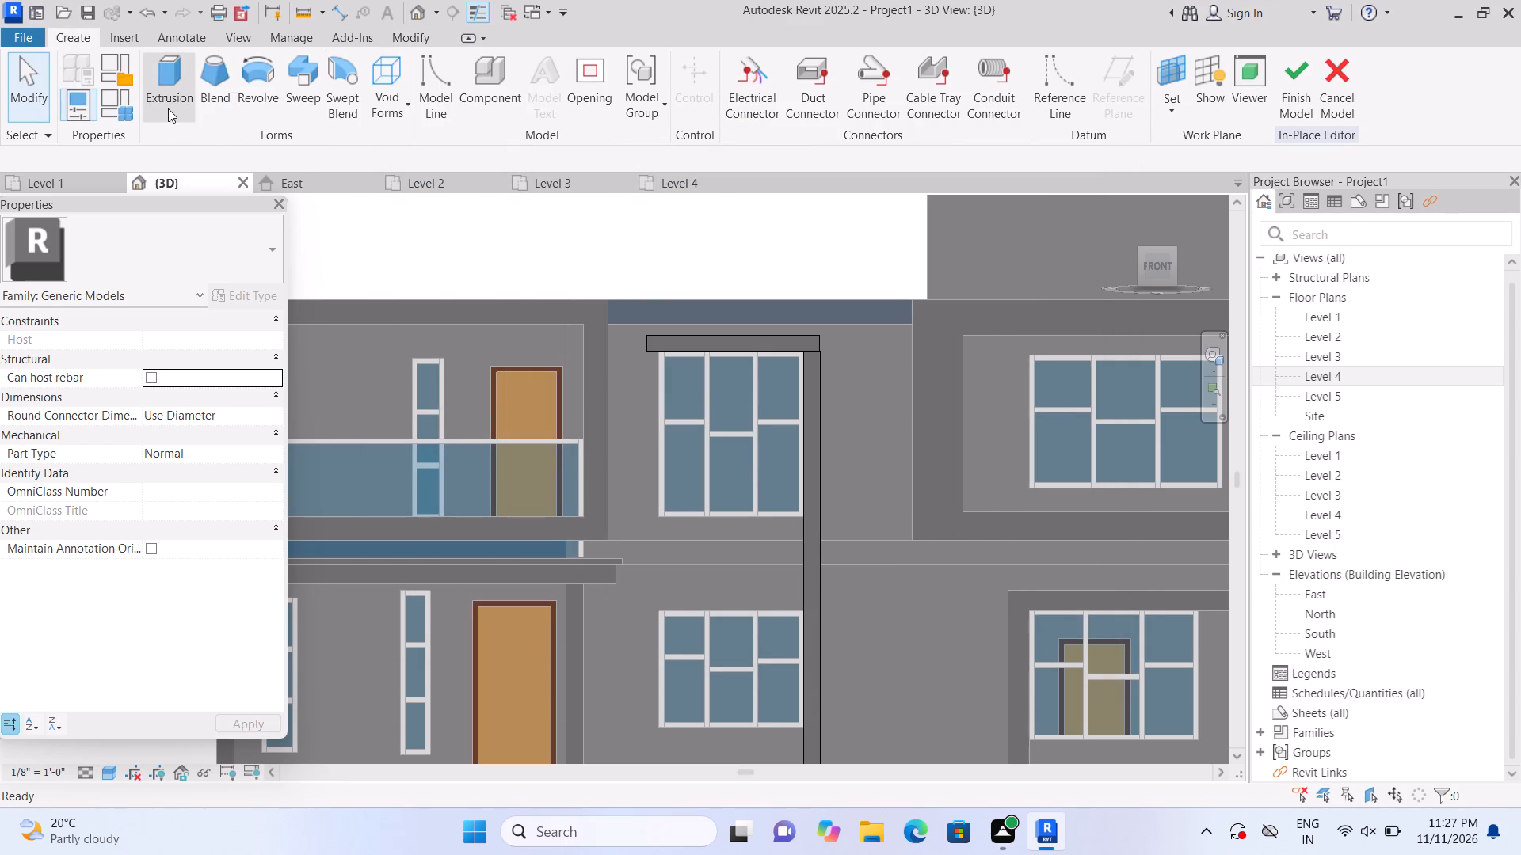
left_click(168, 108)
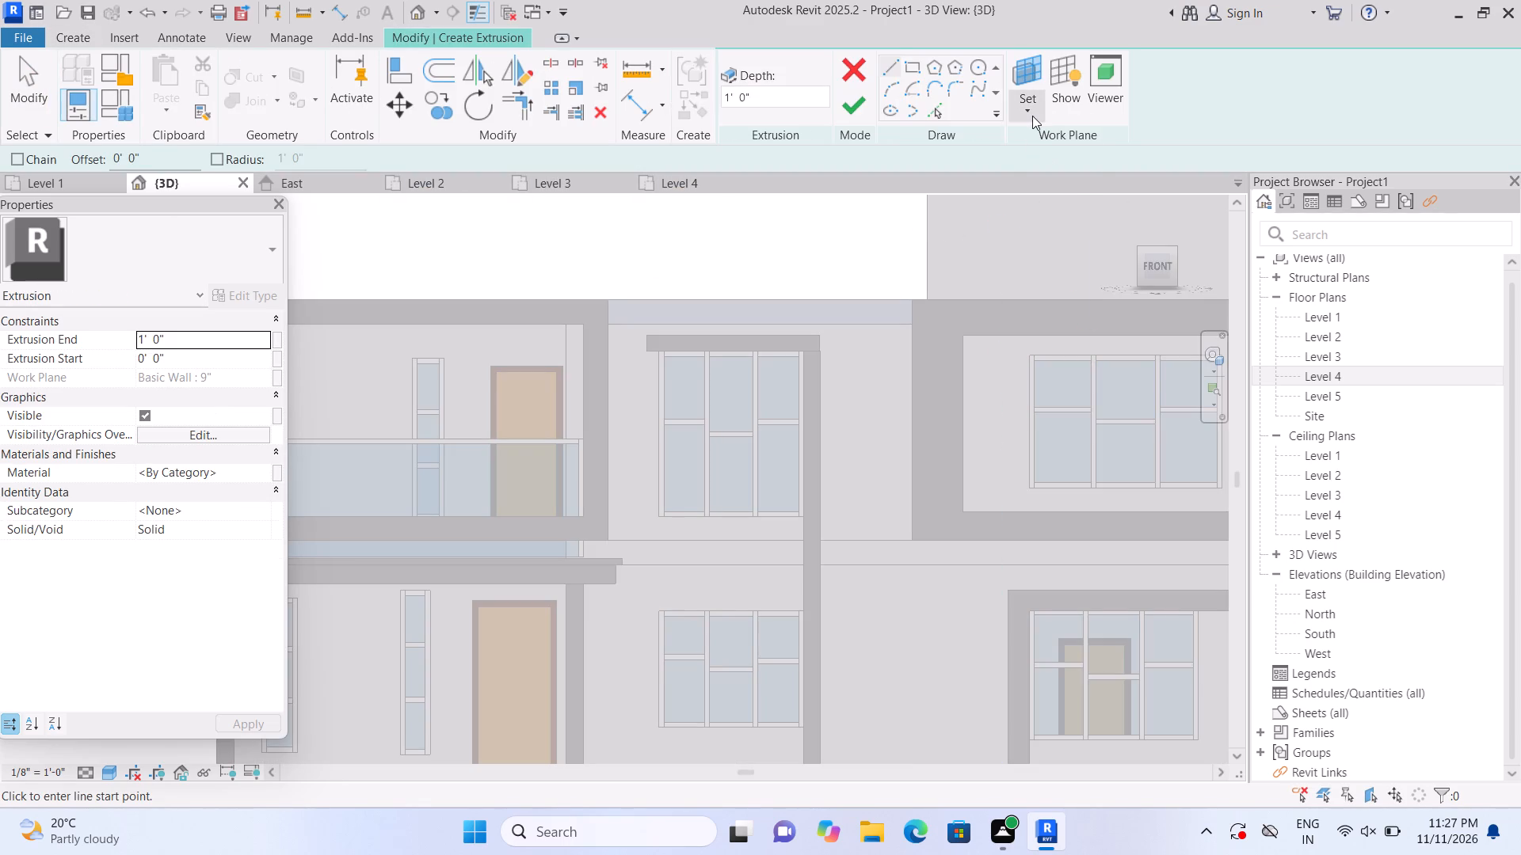
left_click(1032, 116)
left_click(1046, 186)
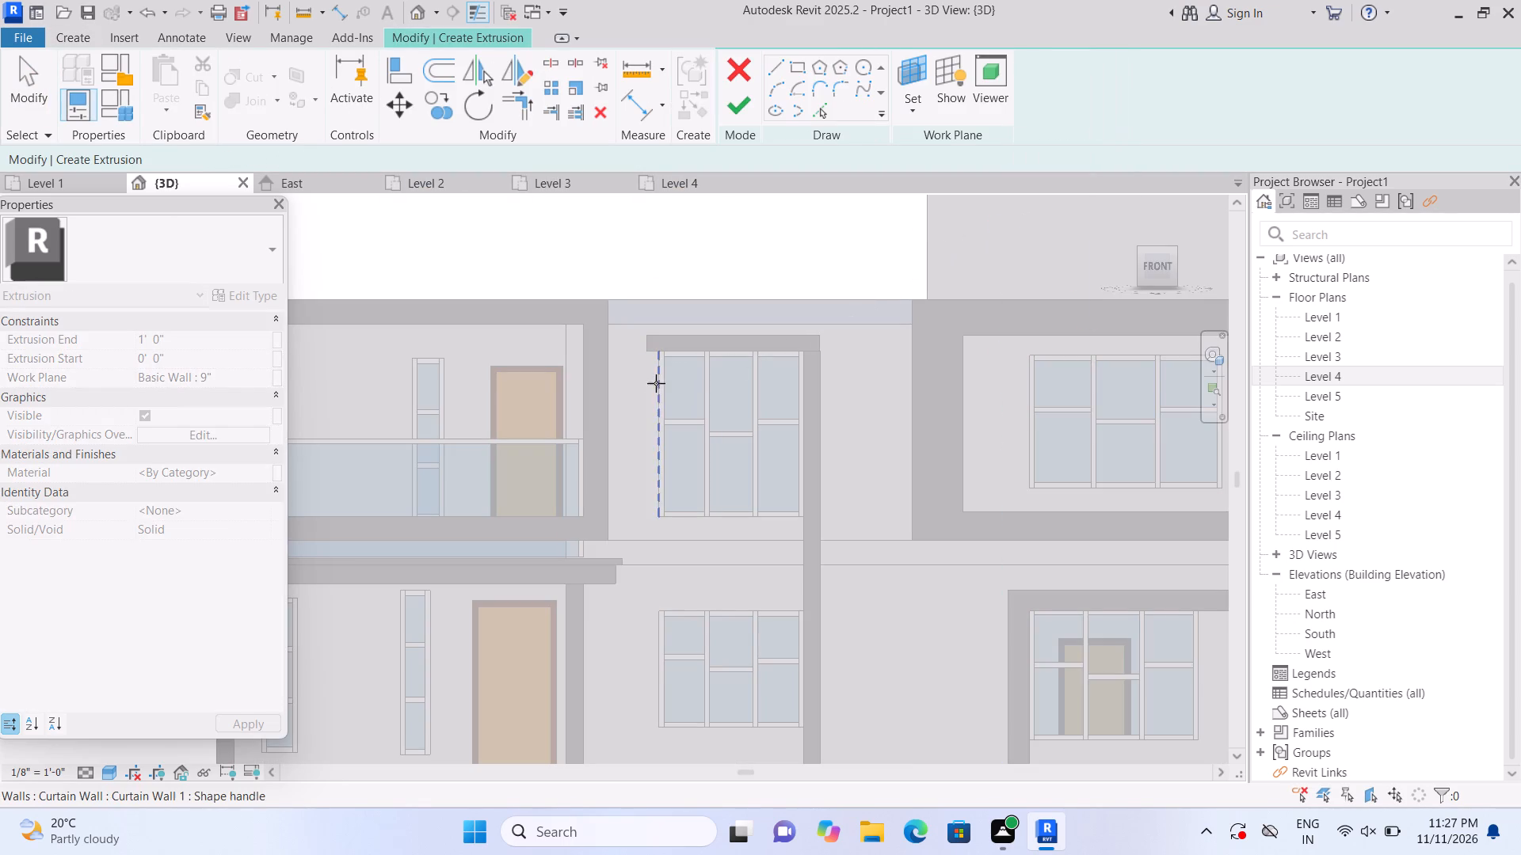
left_click(638, 426)
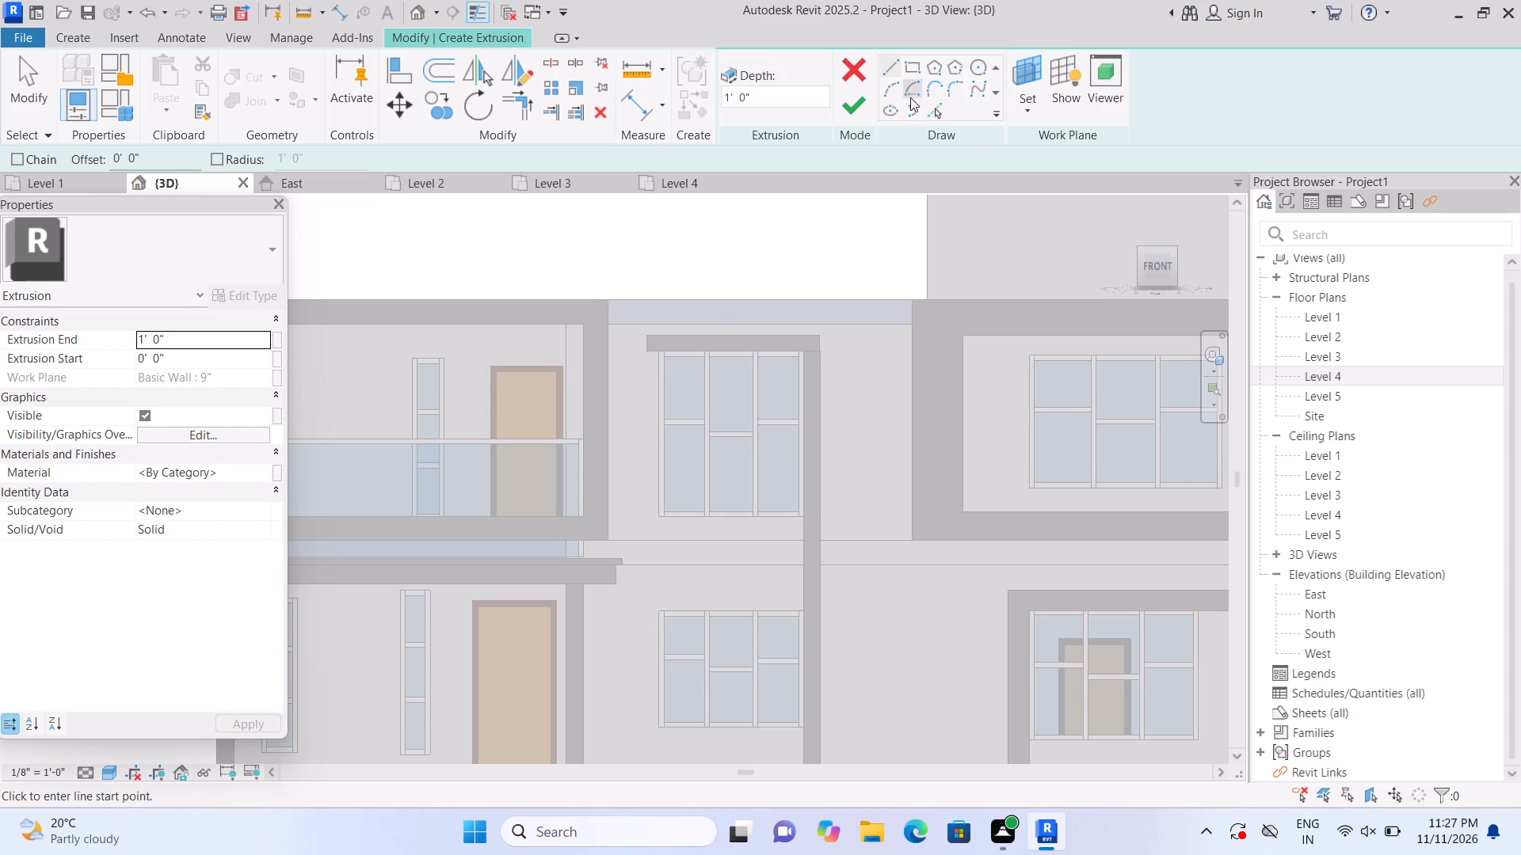
Sketch a narrow vertical rectangle about 18'-10" tall along the middle windows' left side, from the horizontal bar to Level 1, and extrude it 1'-0".
left_click(917, 70)
scroll(818, 354, "up", 2)
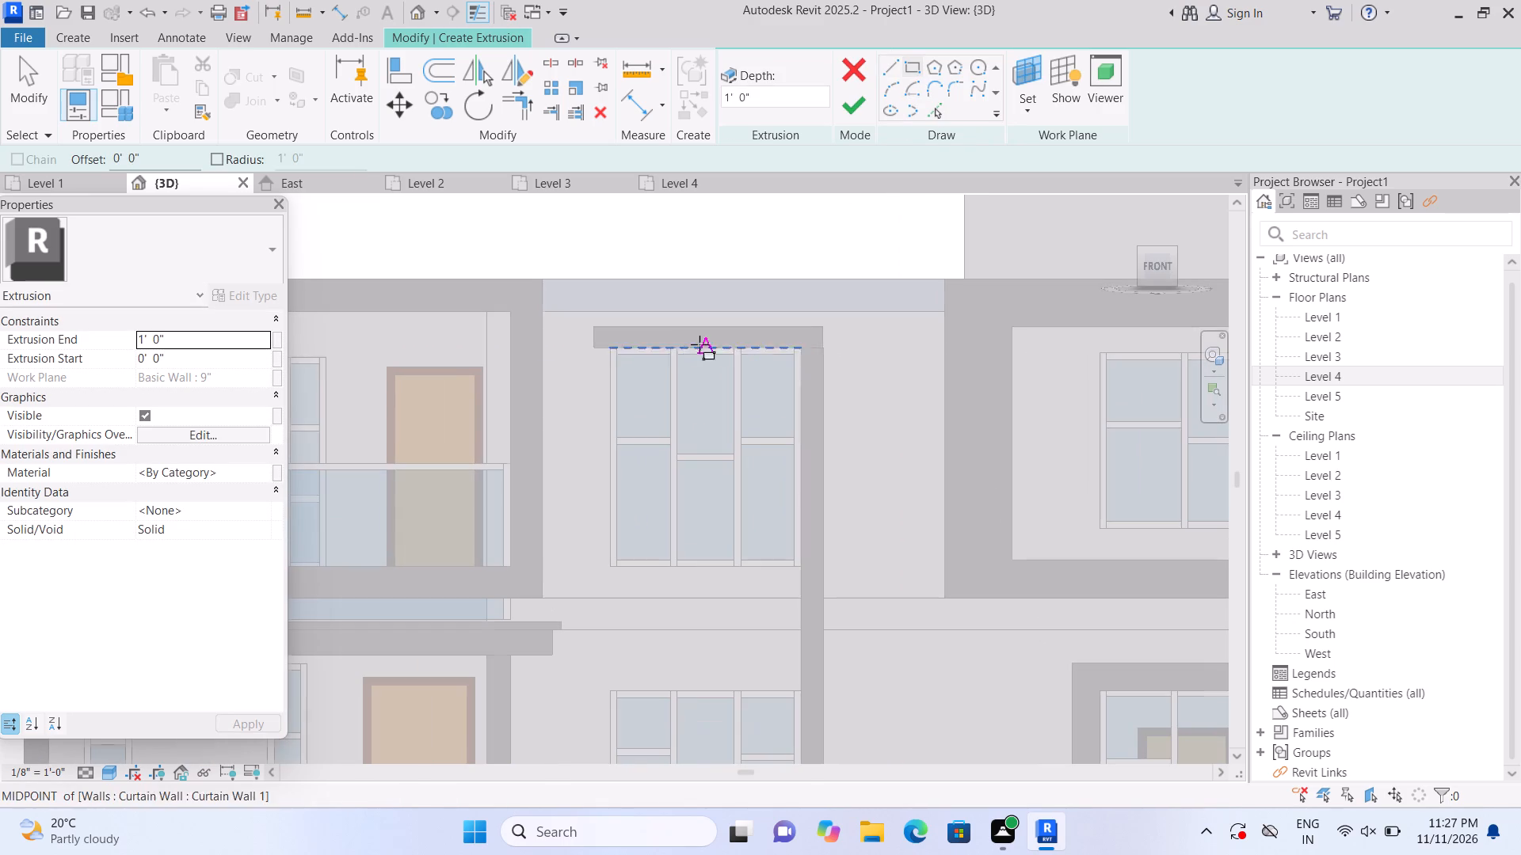
left_click(605, 344)
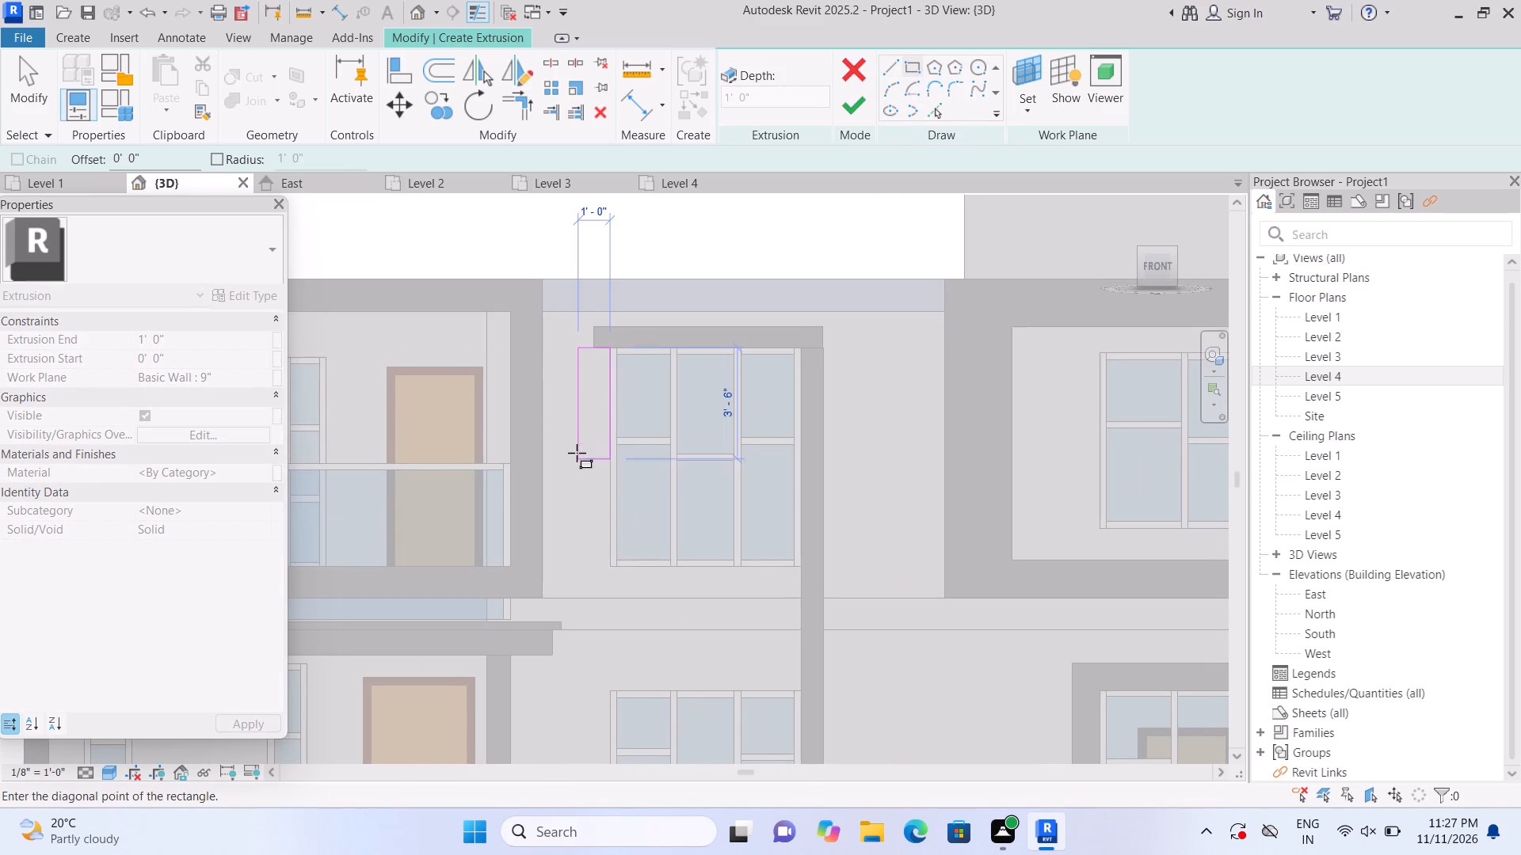
scroll(574, 444, "up", 1)
middle_click_drag(573, 441, 570, 243)
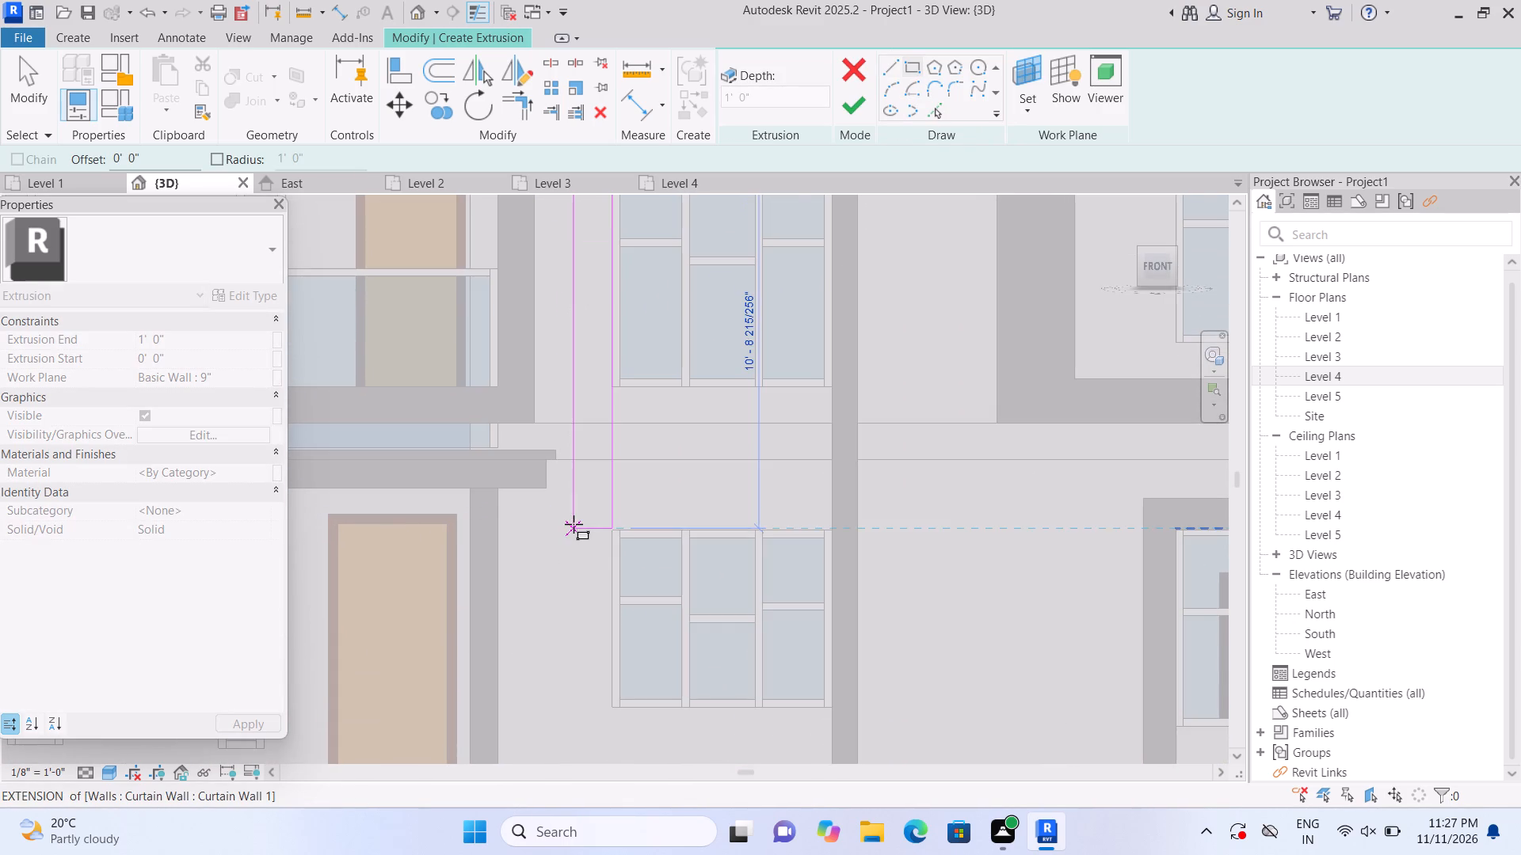
scroll(573, 524, "down", 4)
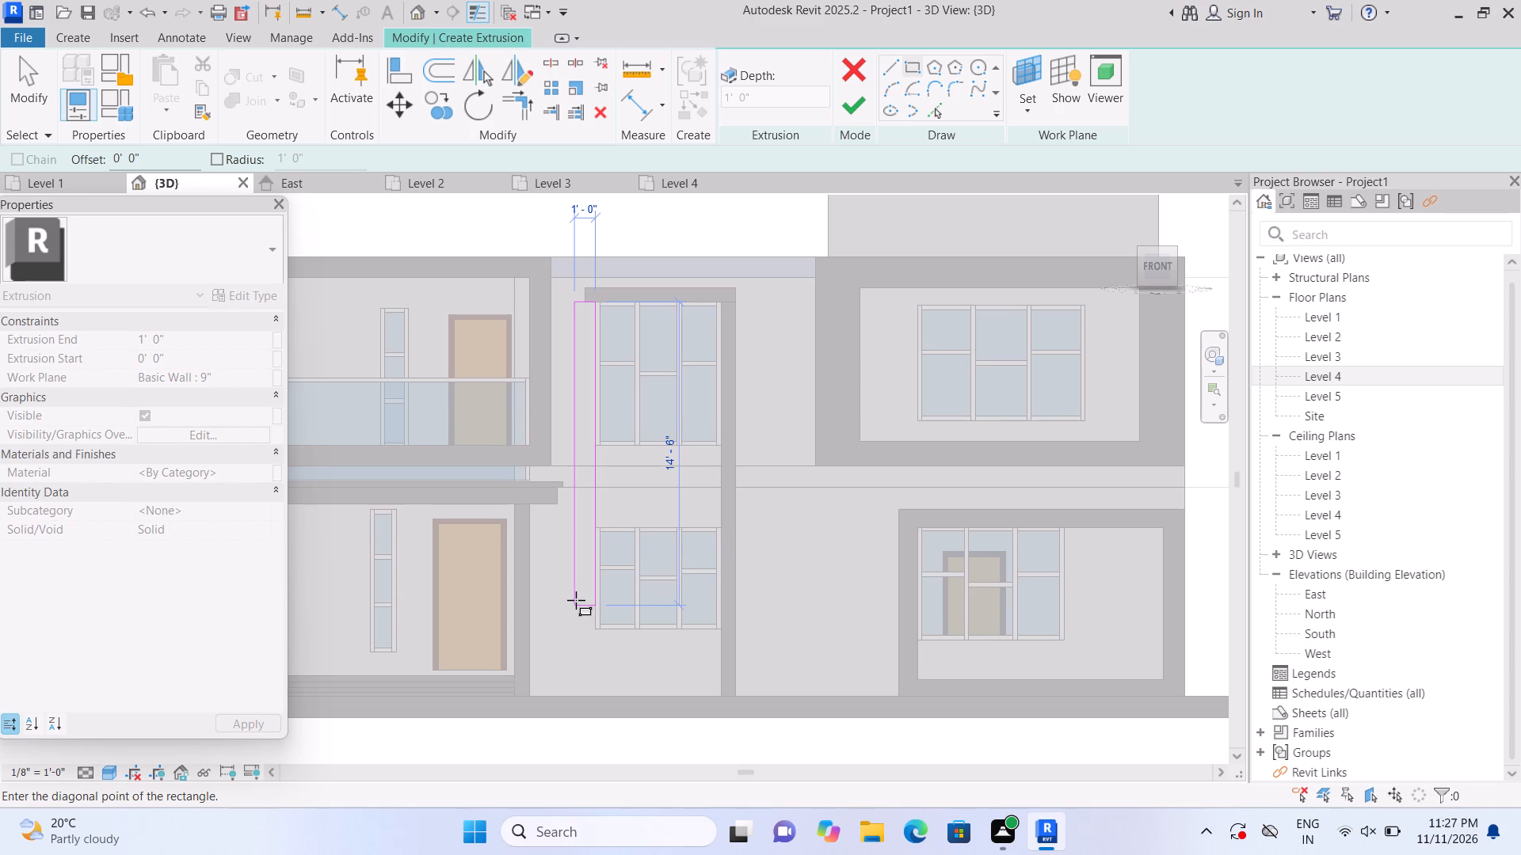
scroll(555, 686, "up", 3)
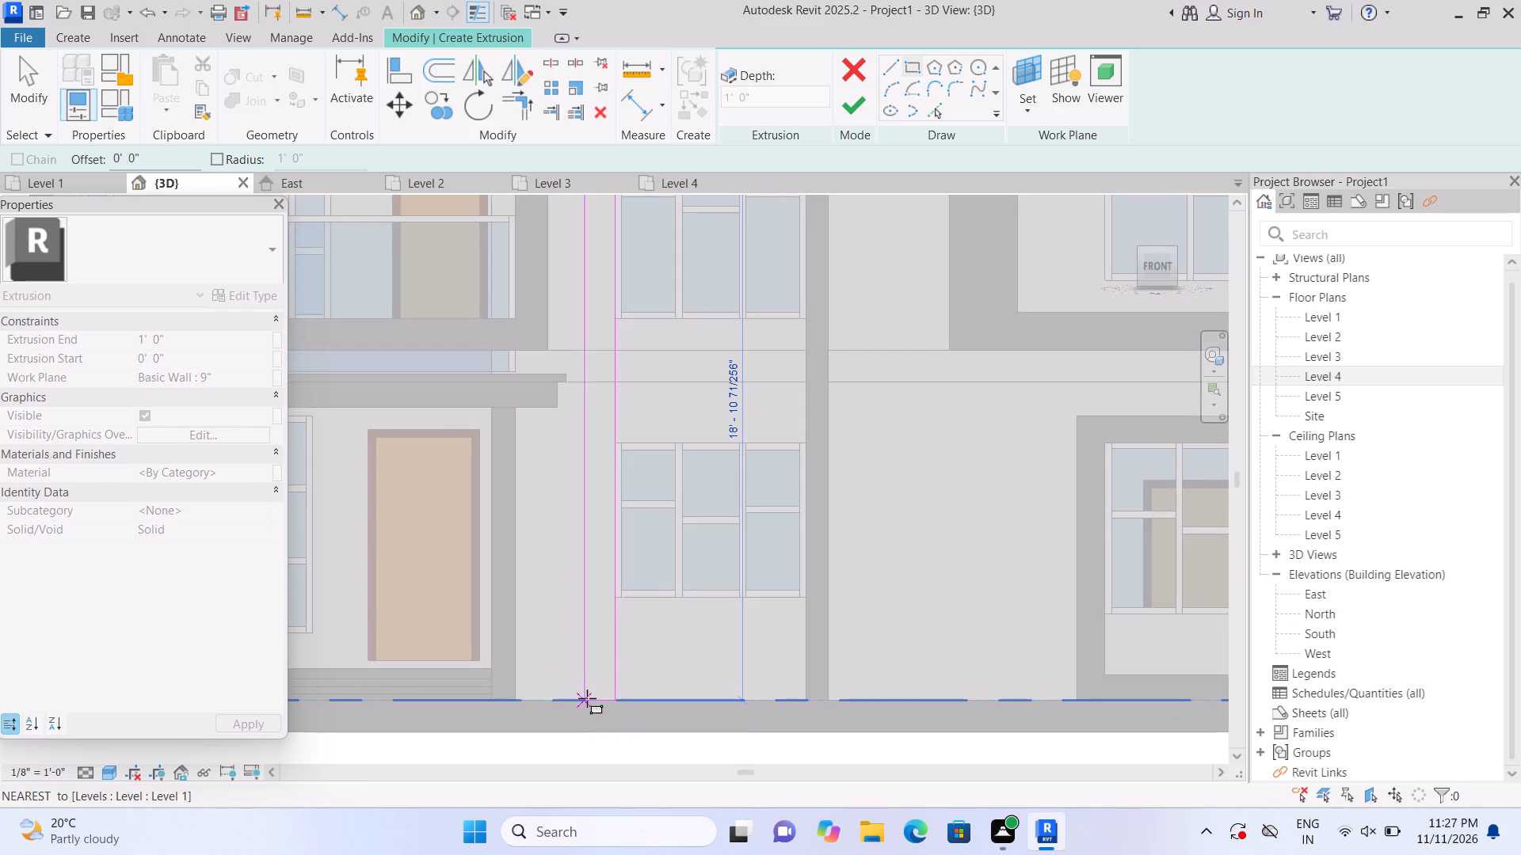
left_click(590, 699)
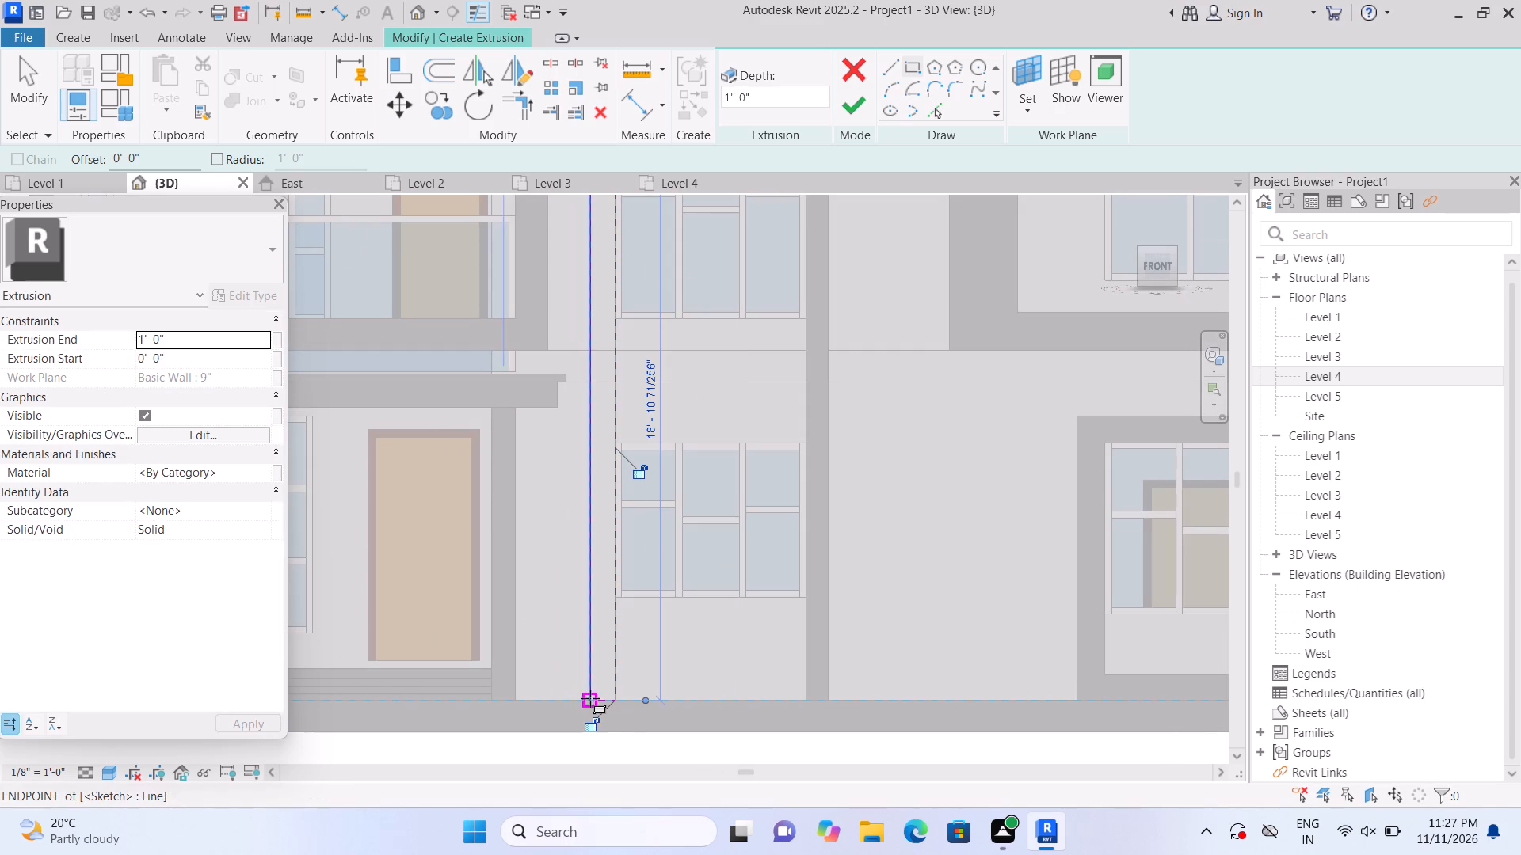
left_click(854, 114)
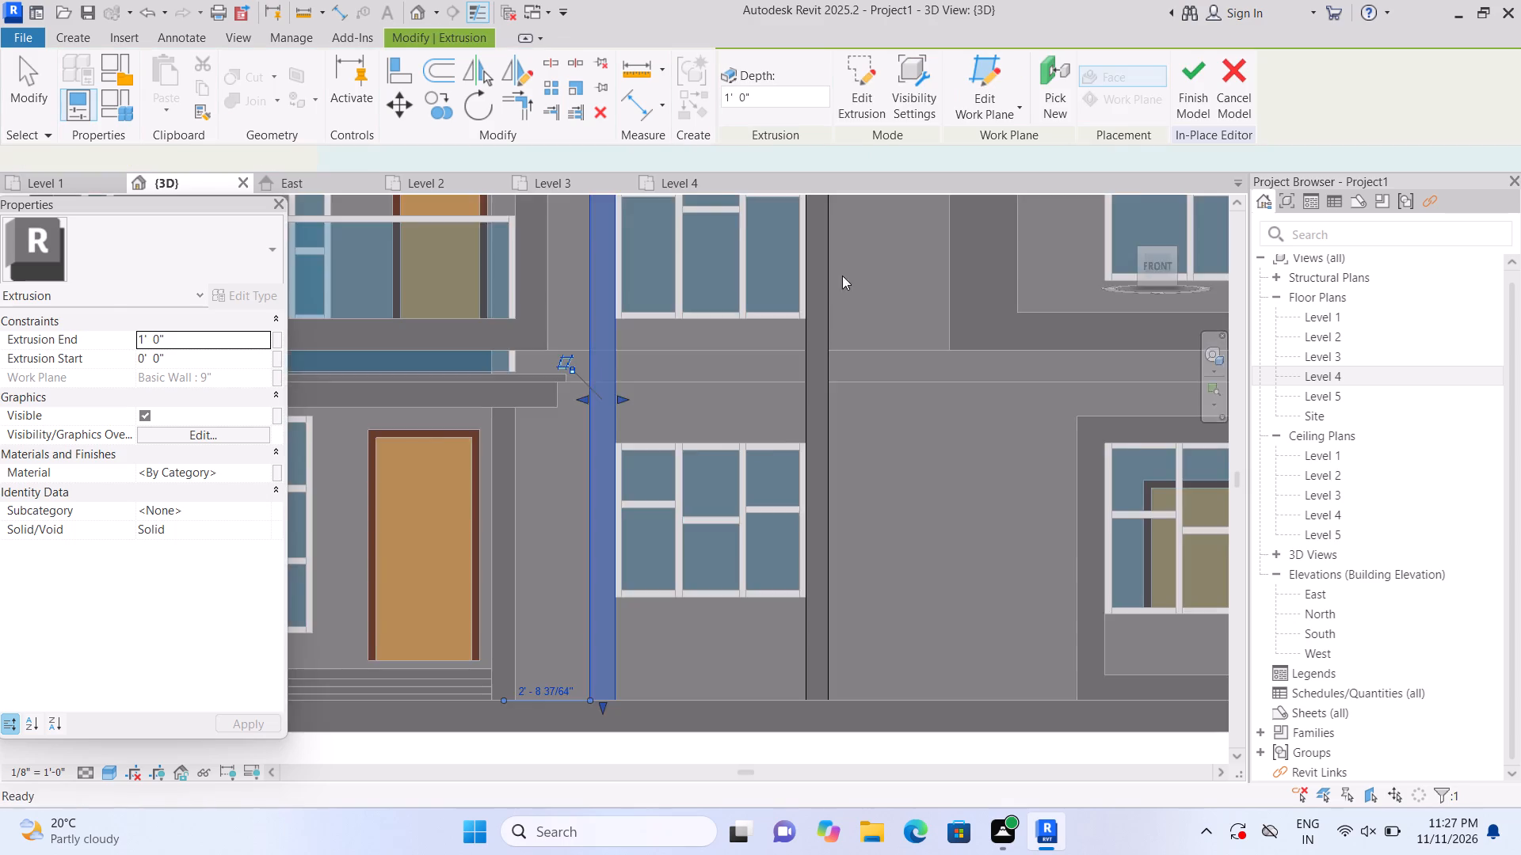
scroll(792, 427, "down", 6)
left_click(700, 658)
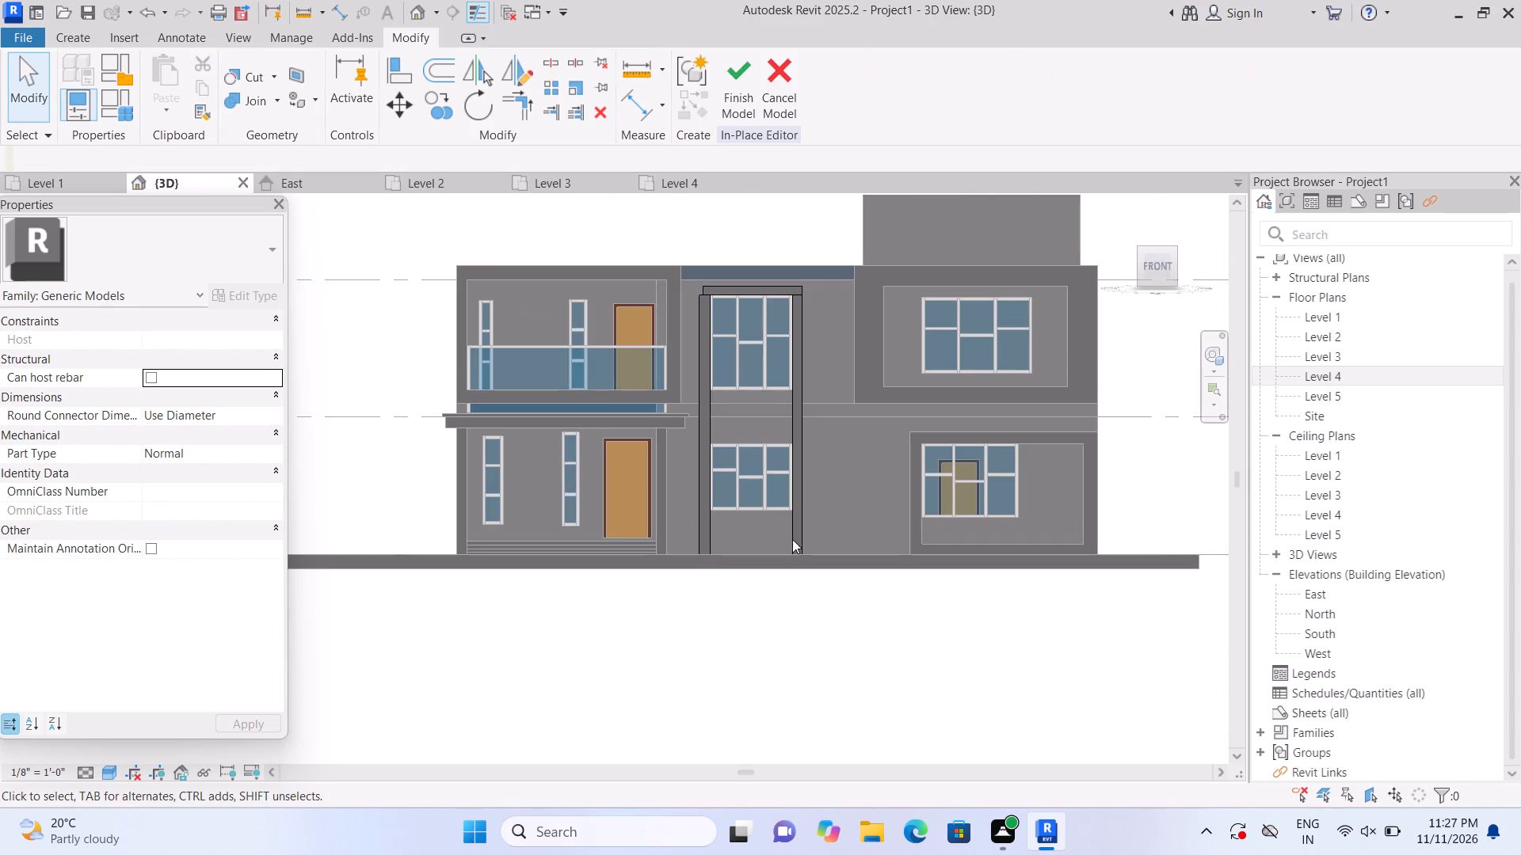
Join the geometry of both vertical bars with the horizontal bar above the upper middle window.
left_click(1122, 208)
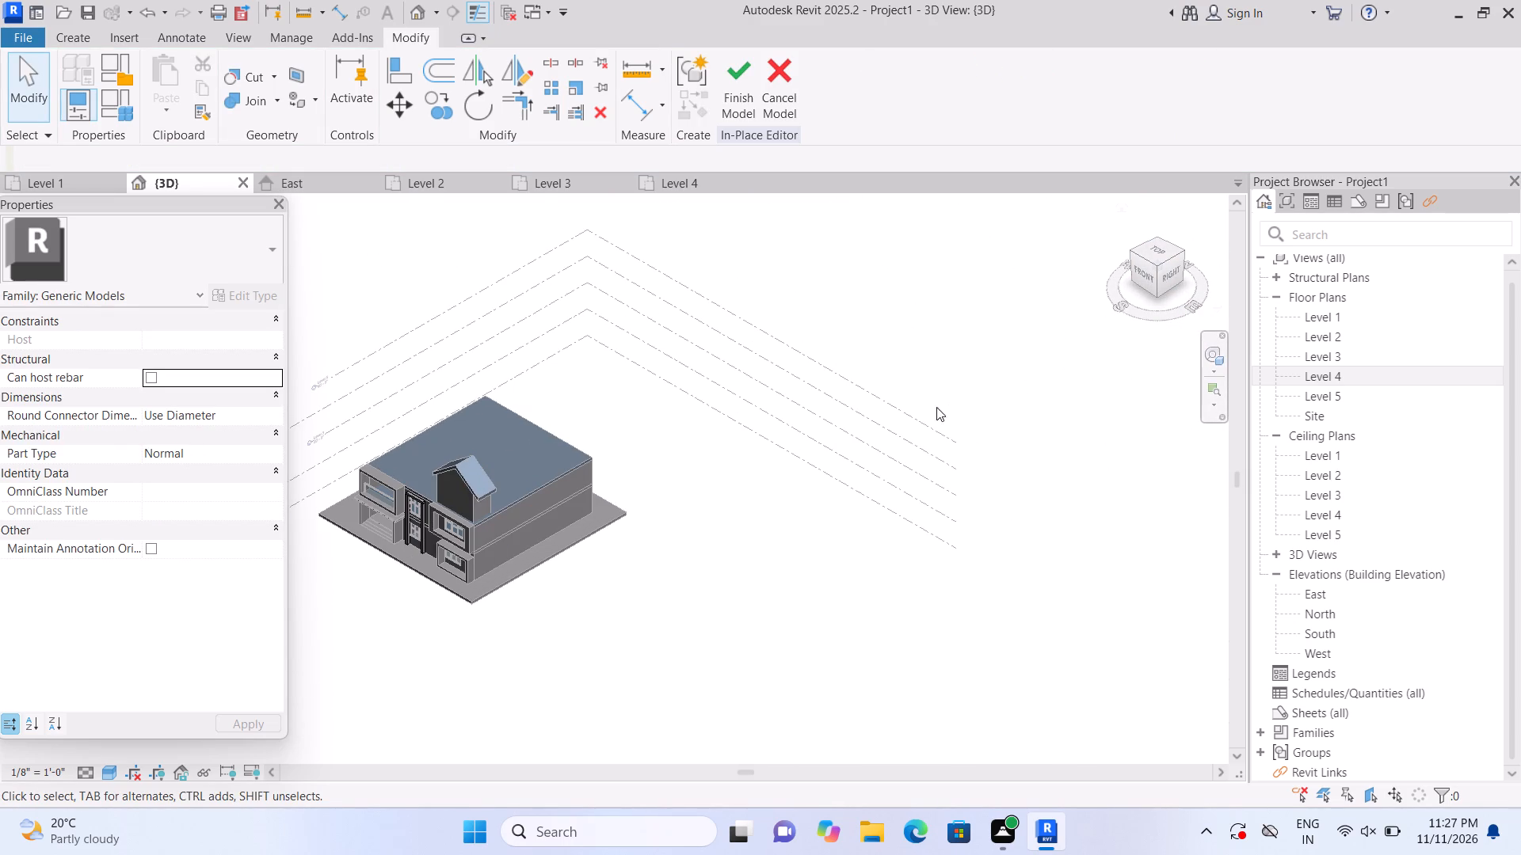
scroll(397, 574, "up", 9)
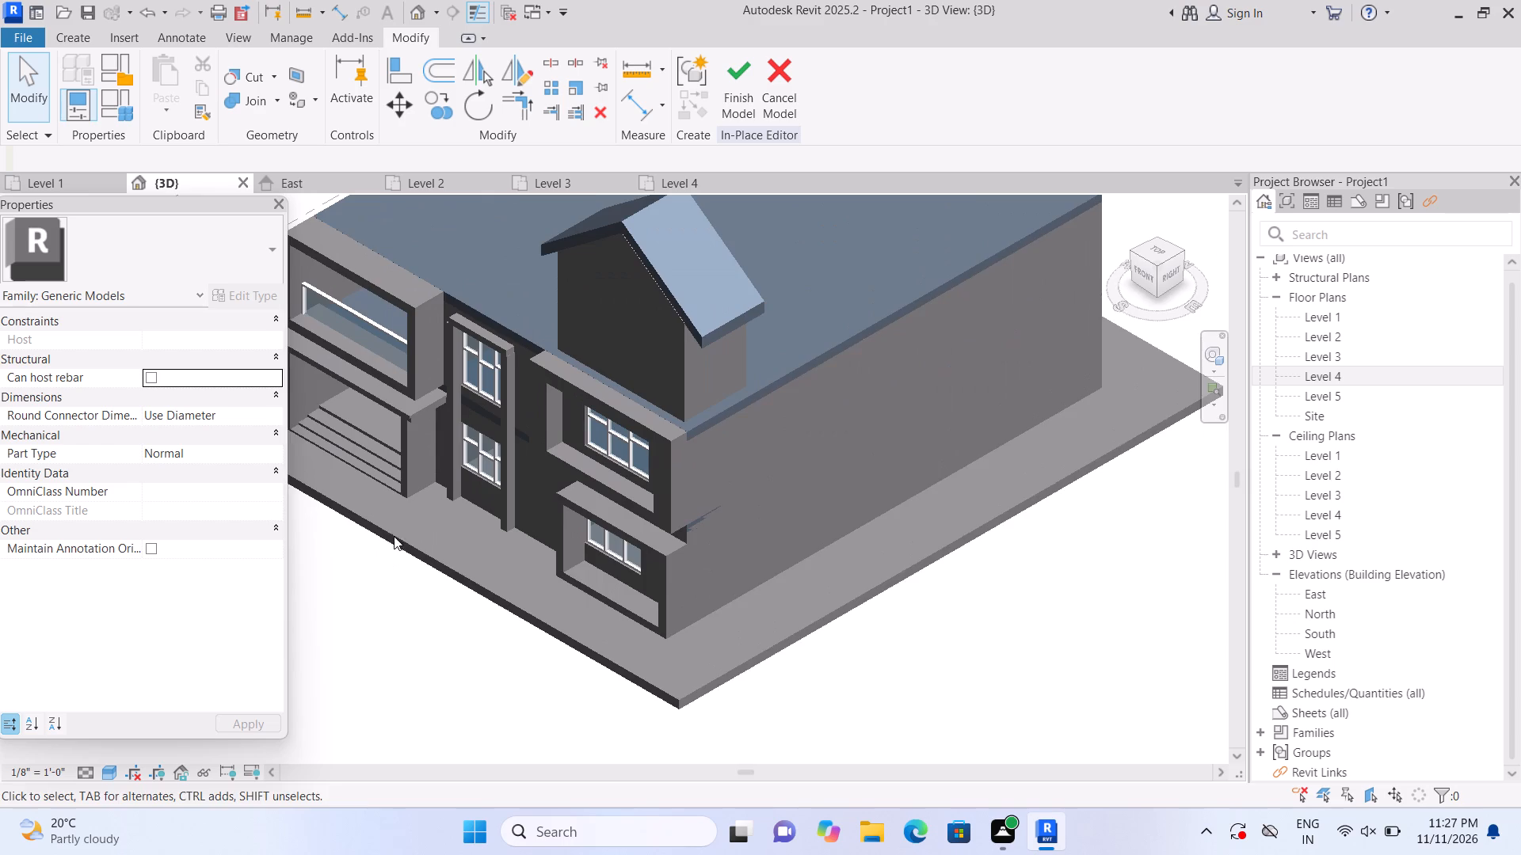
middle_click_drag(406, 548, 471, 610)
scroll(492, 583, "up", 5)
middle_click_drag(490, 564, 491, 665)
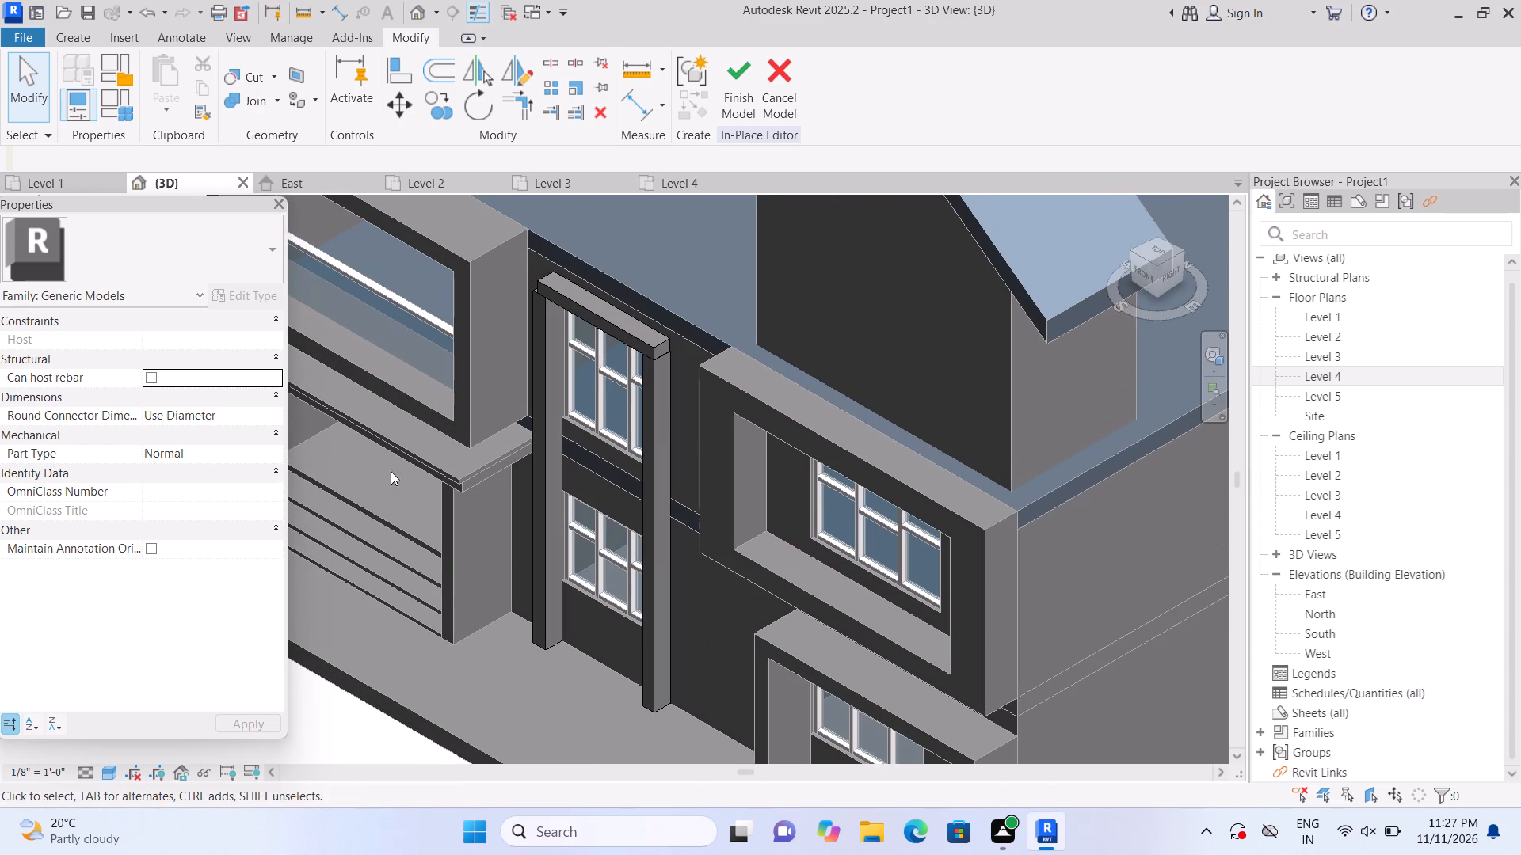
left_click(278, 99)
left_click(288, 127)
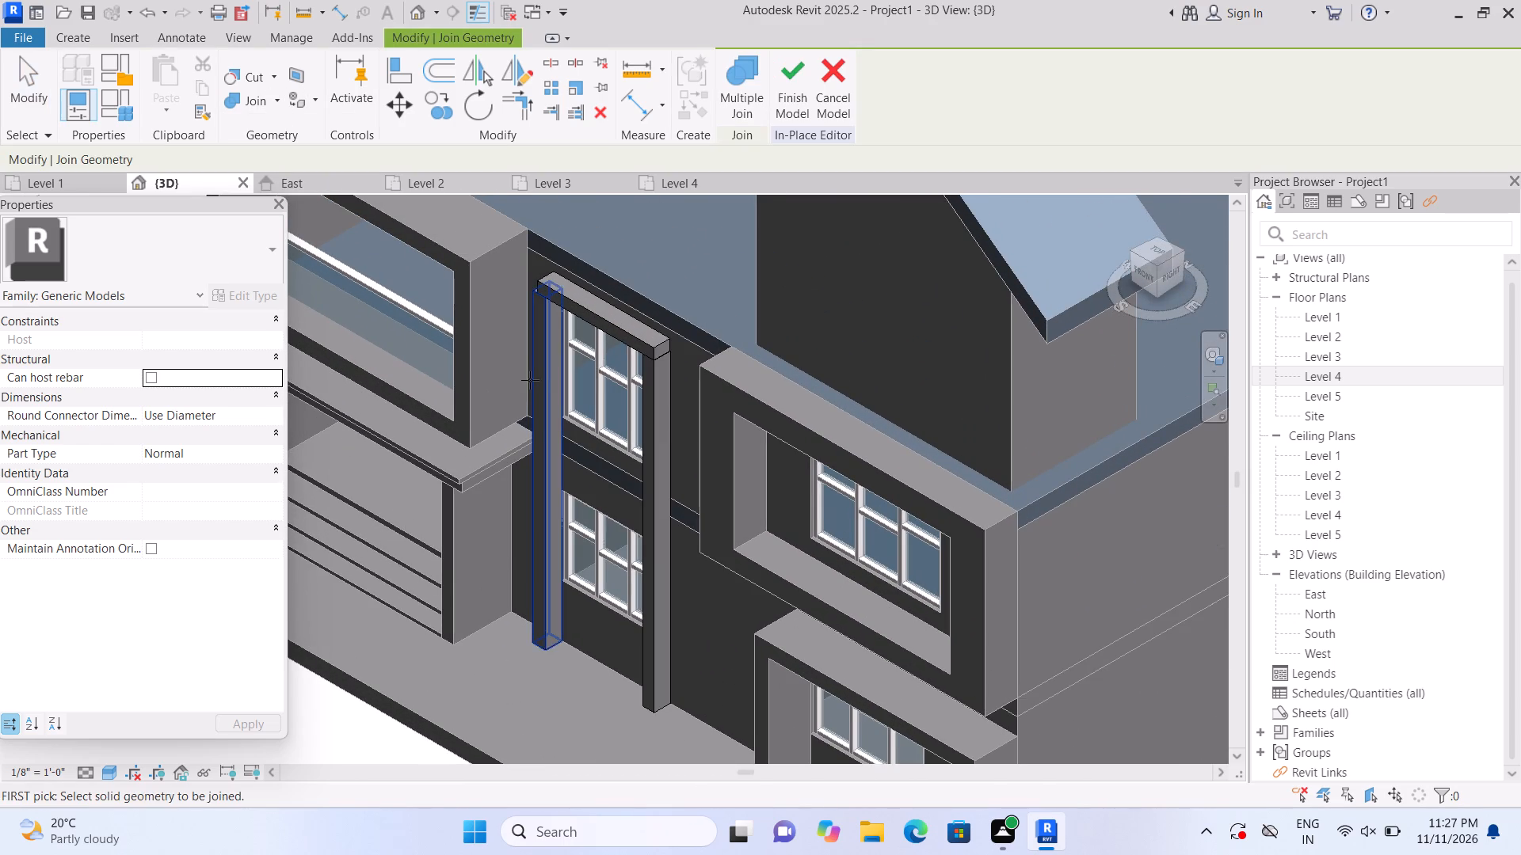
left_click(532, 381)
left_click(589, 329)
left_click(636, 466)
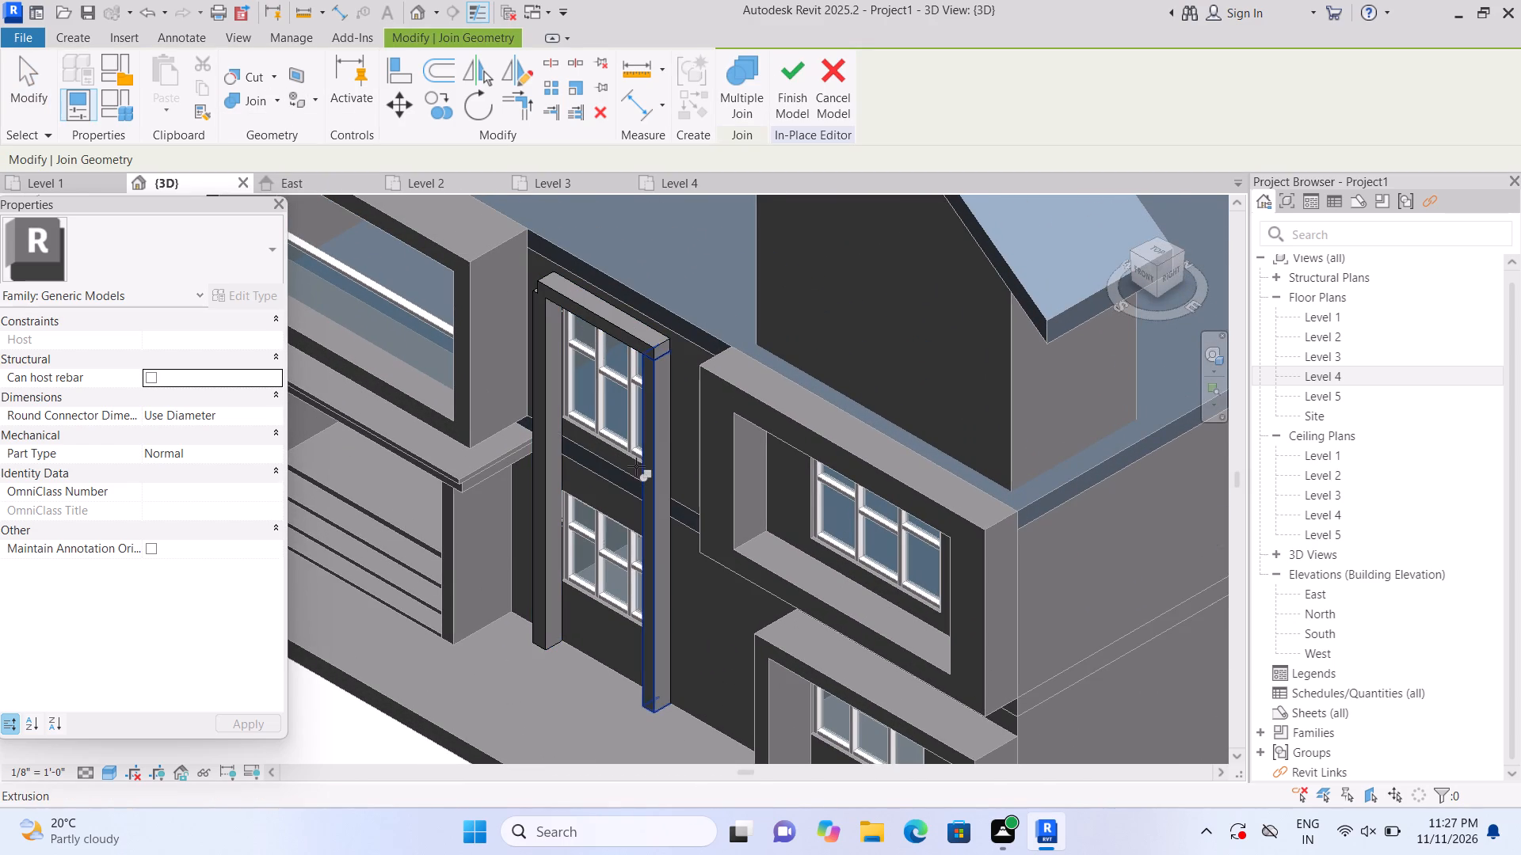
left_click(617, 323)
scroll(604, 448, "up", 2)
middle_click_drag(615, 435, 658, 663)
scroll(647, 602, "up", 2)
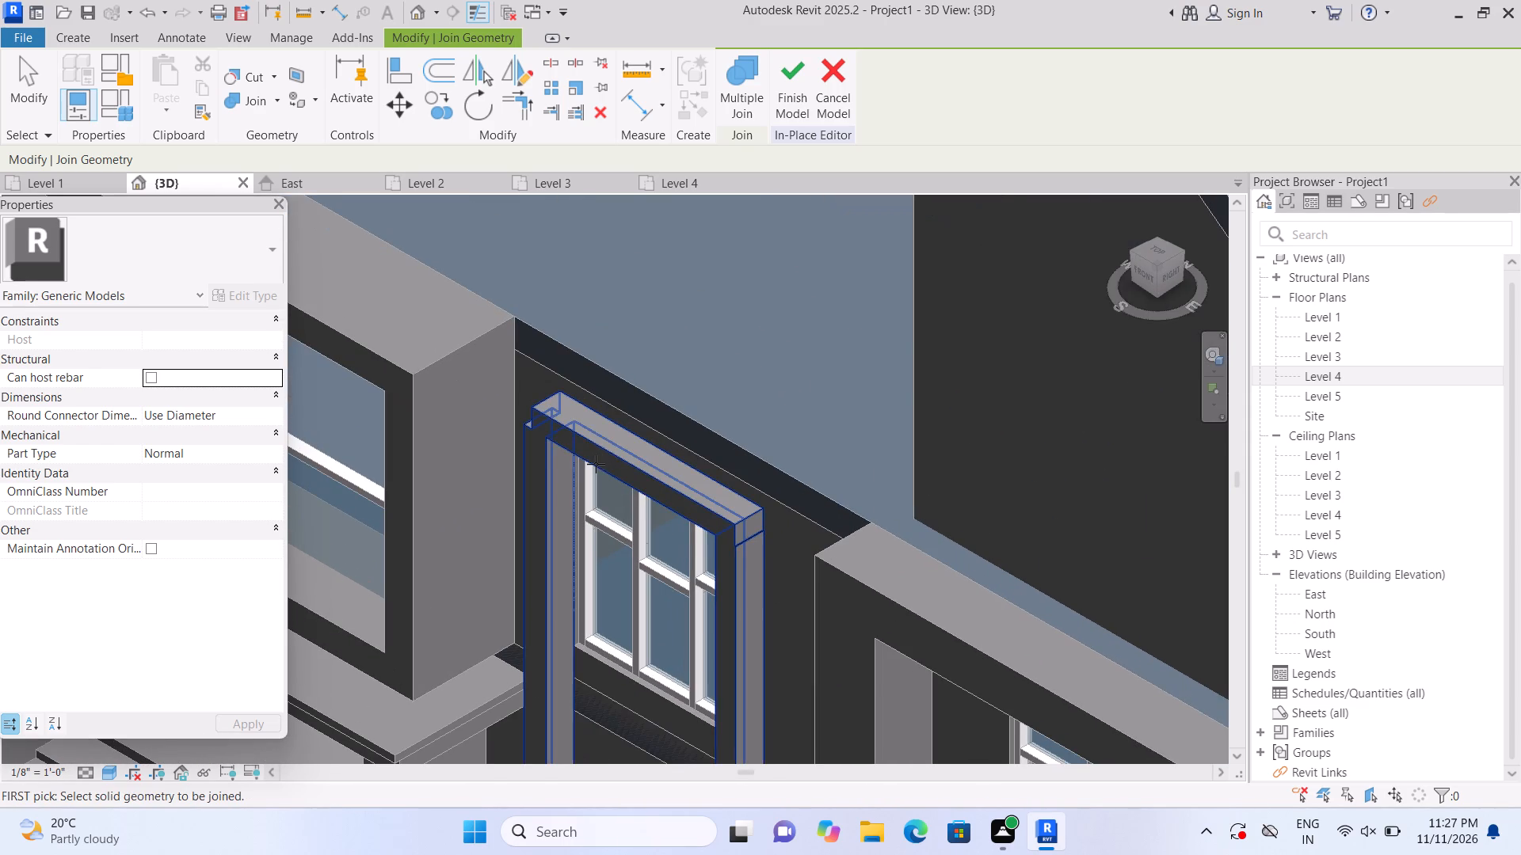
key("Escape")
Inspect the upper left corner of the joined window surround and finish the in-place model.
scroll(604, 515, "up", 2)
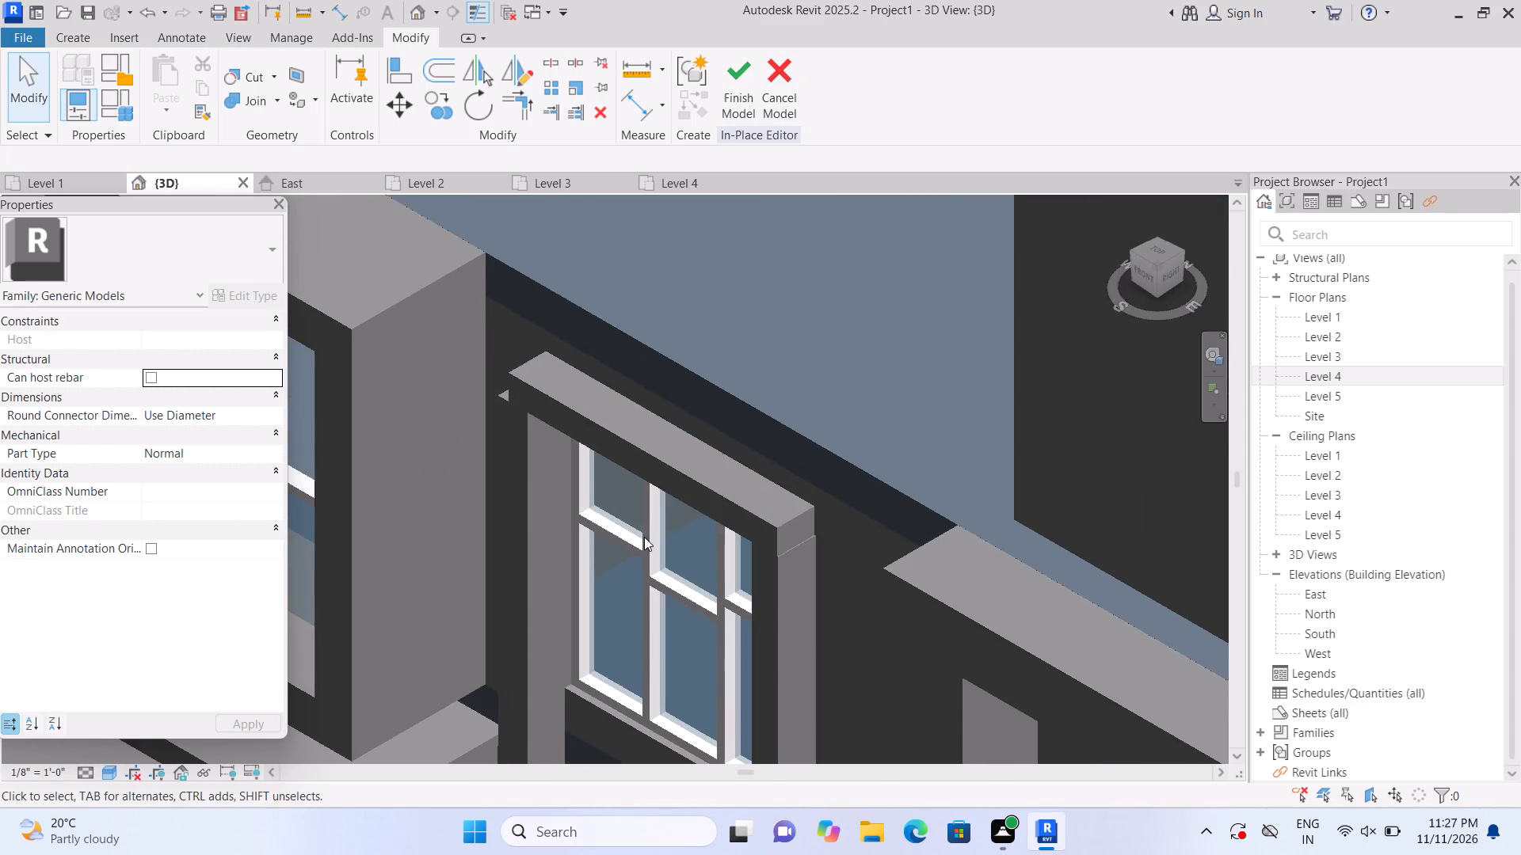
middle_click_drag(545, 497, 657, 568)
scroll(640, 522, "up", 3)
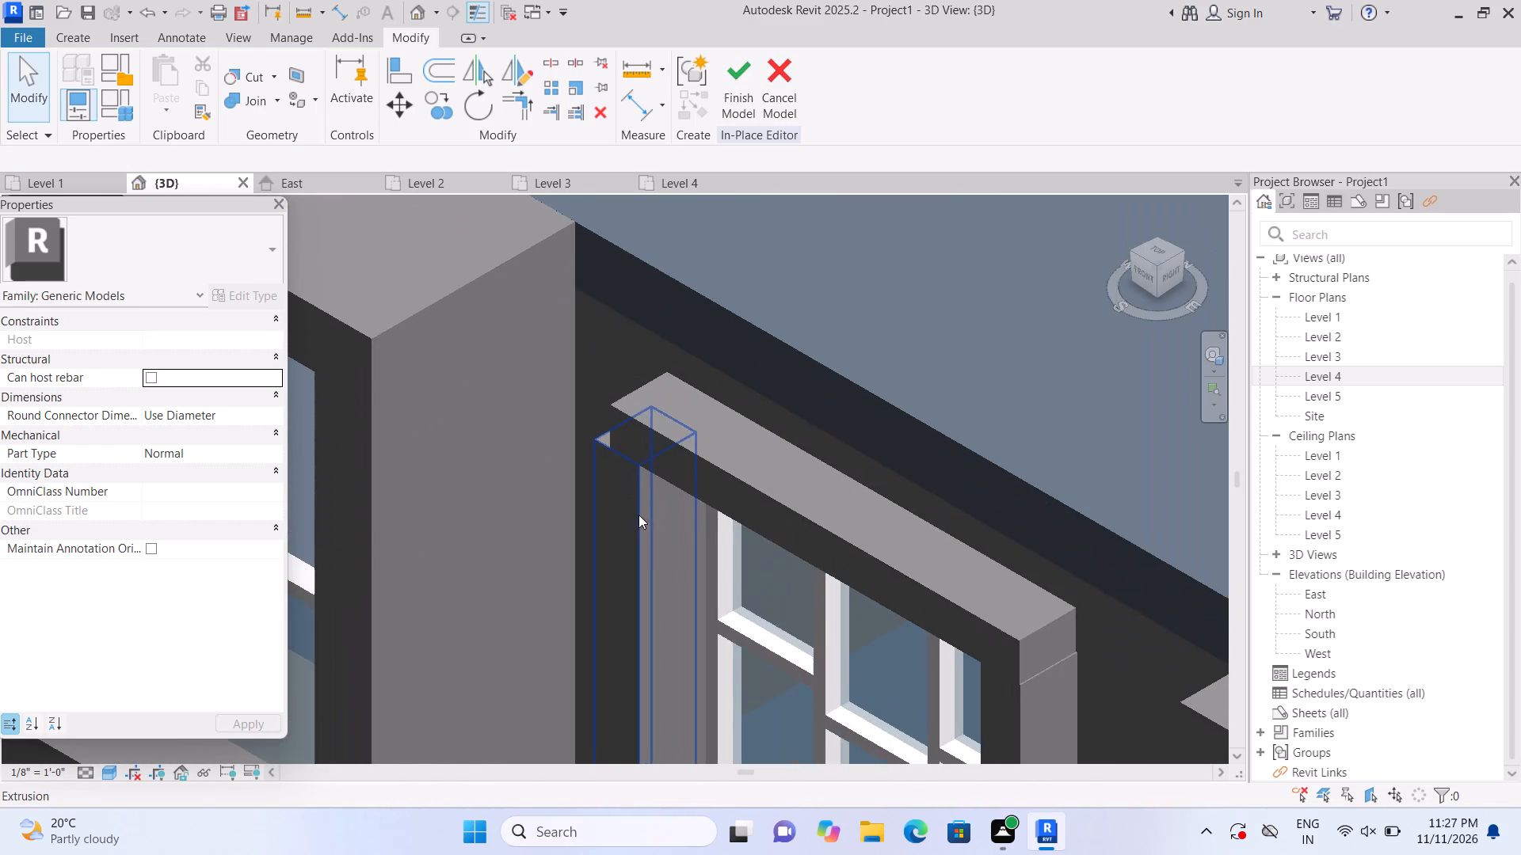
left_click(731, 492)
scroll(732, 490, "up", 1)
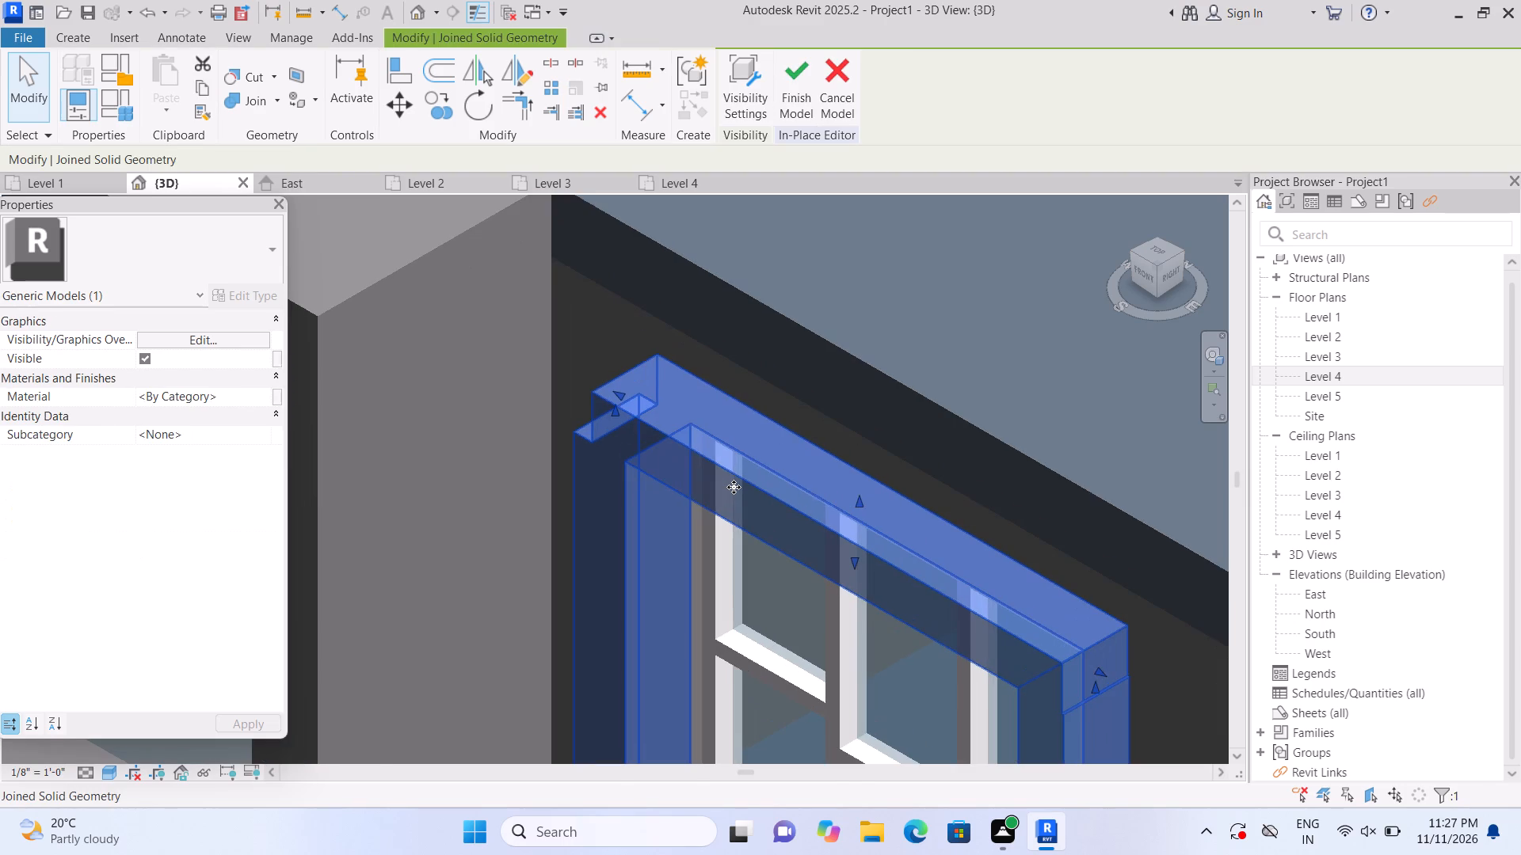
key("Escape")
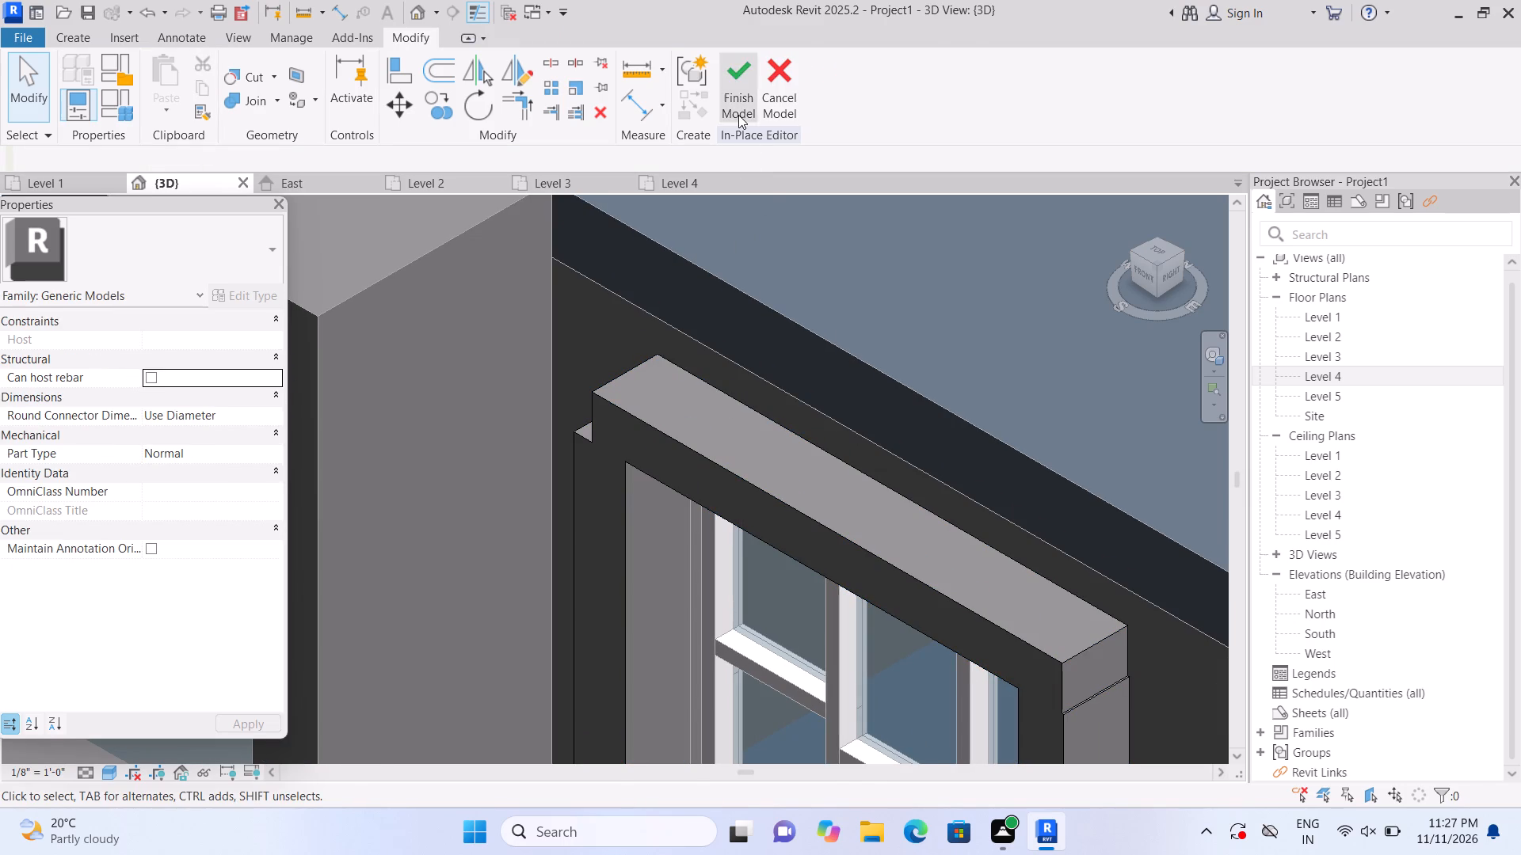
left_click(738, 110)
Reopen the window surround for in-place editing and extend the horizontal bar's left end to the left vertical bar's outer edge.
scroll(680, 443, "up", 2)
middle_click_drag(689, 446, 941, 474)
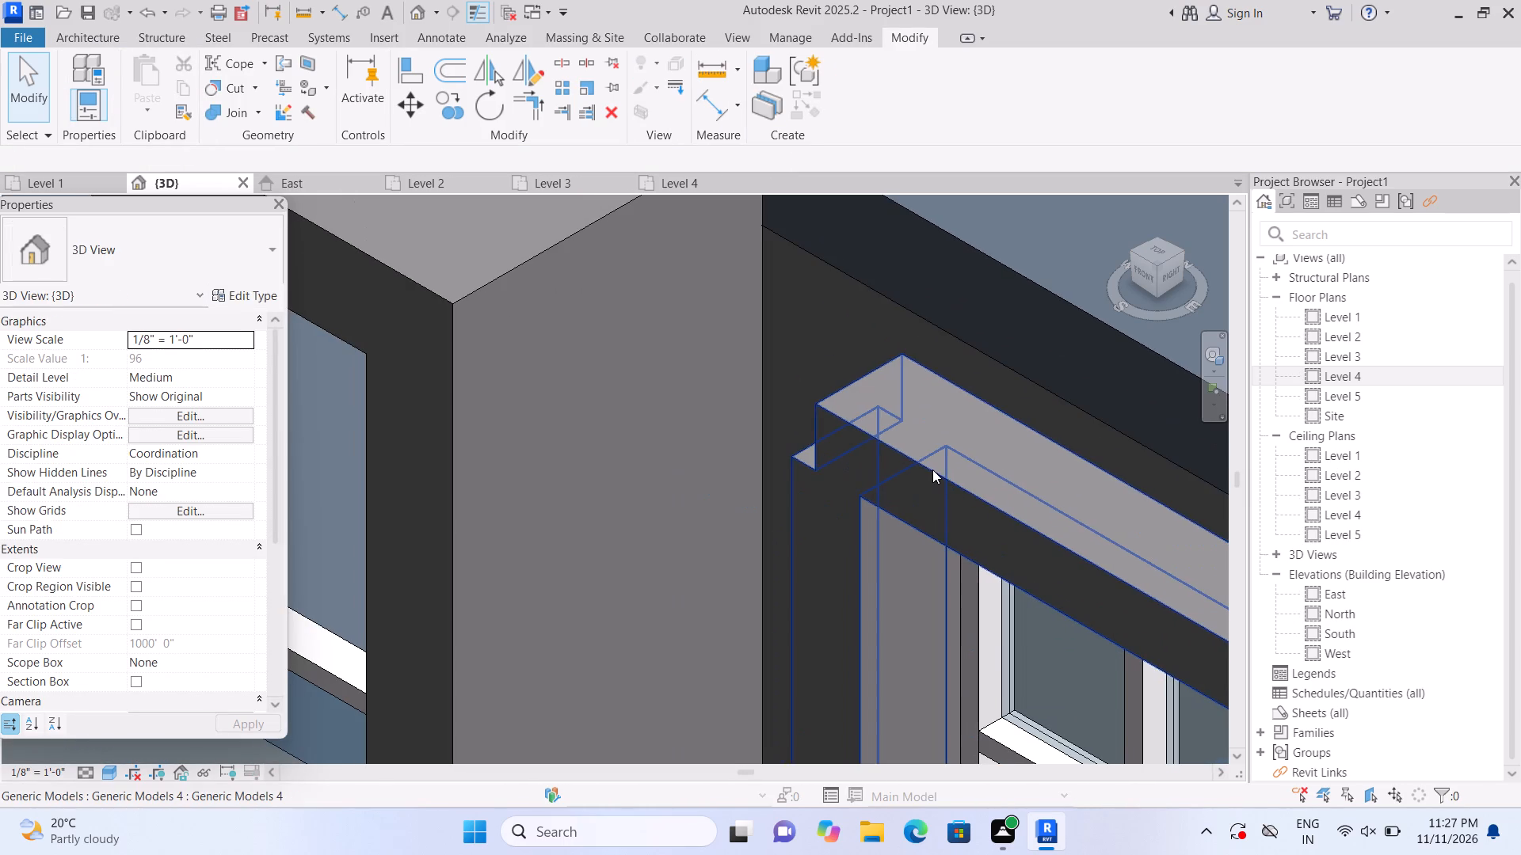
left_click(932, 469)
left_click(857, 102)
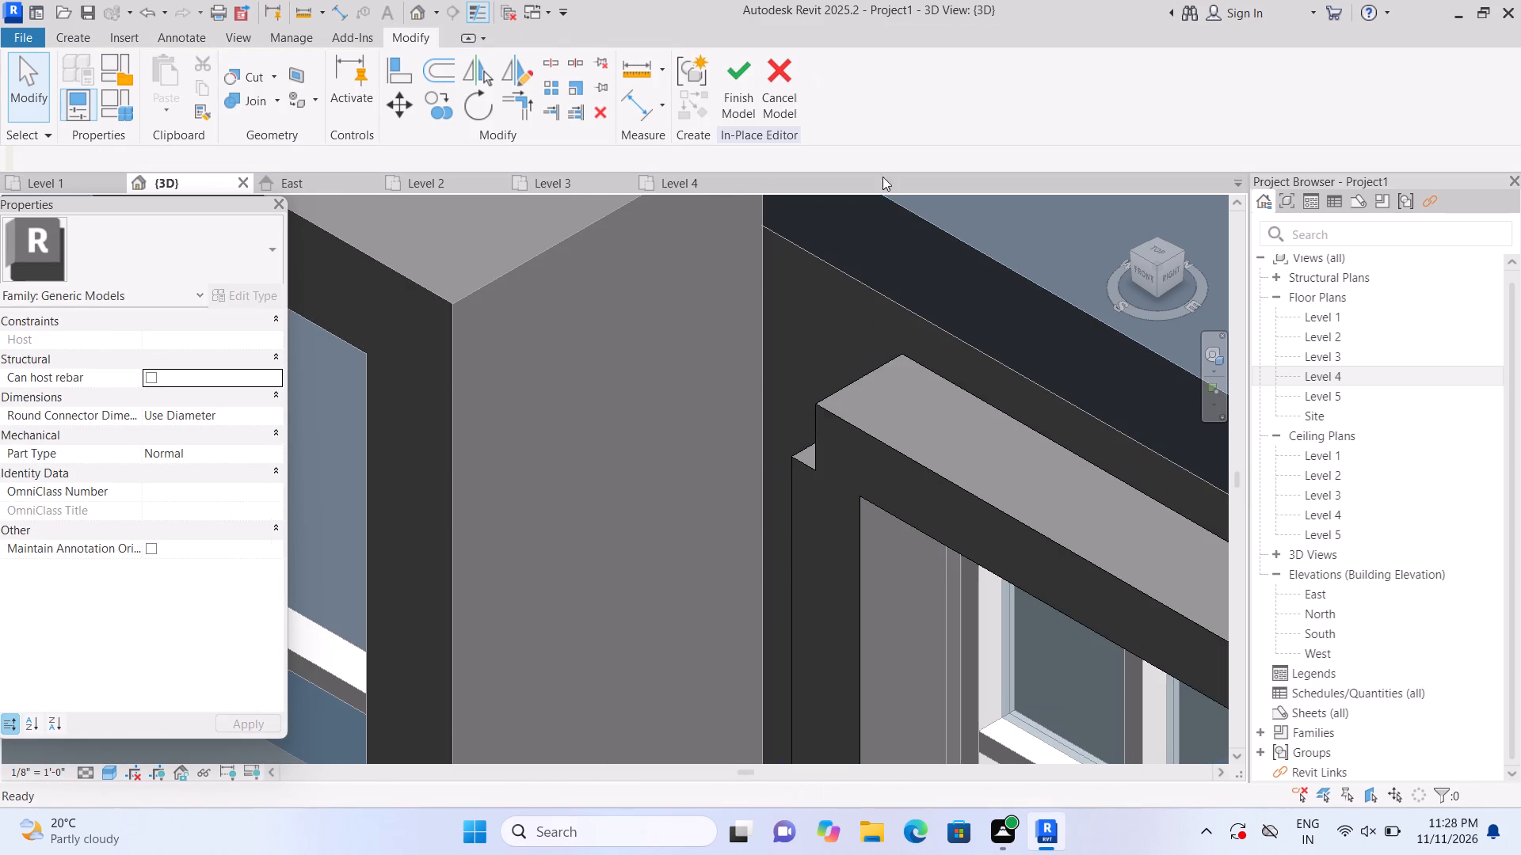
double_click(955, 436)
left_click_drag(853, 406, 849, 404)
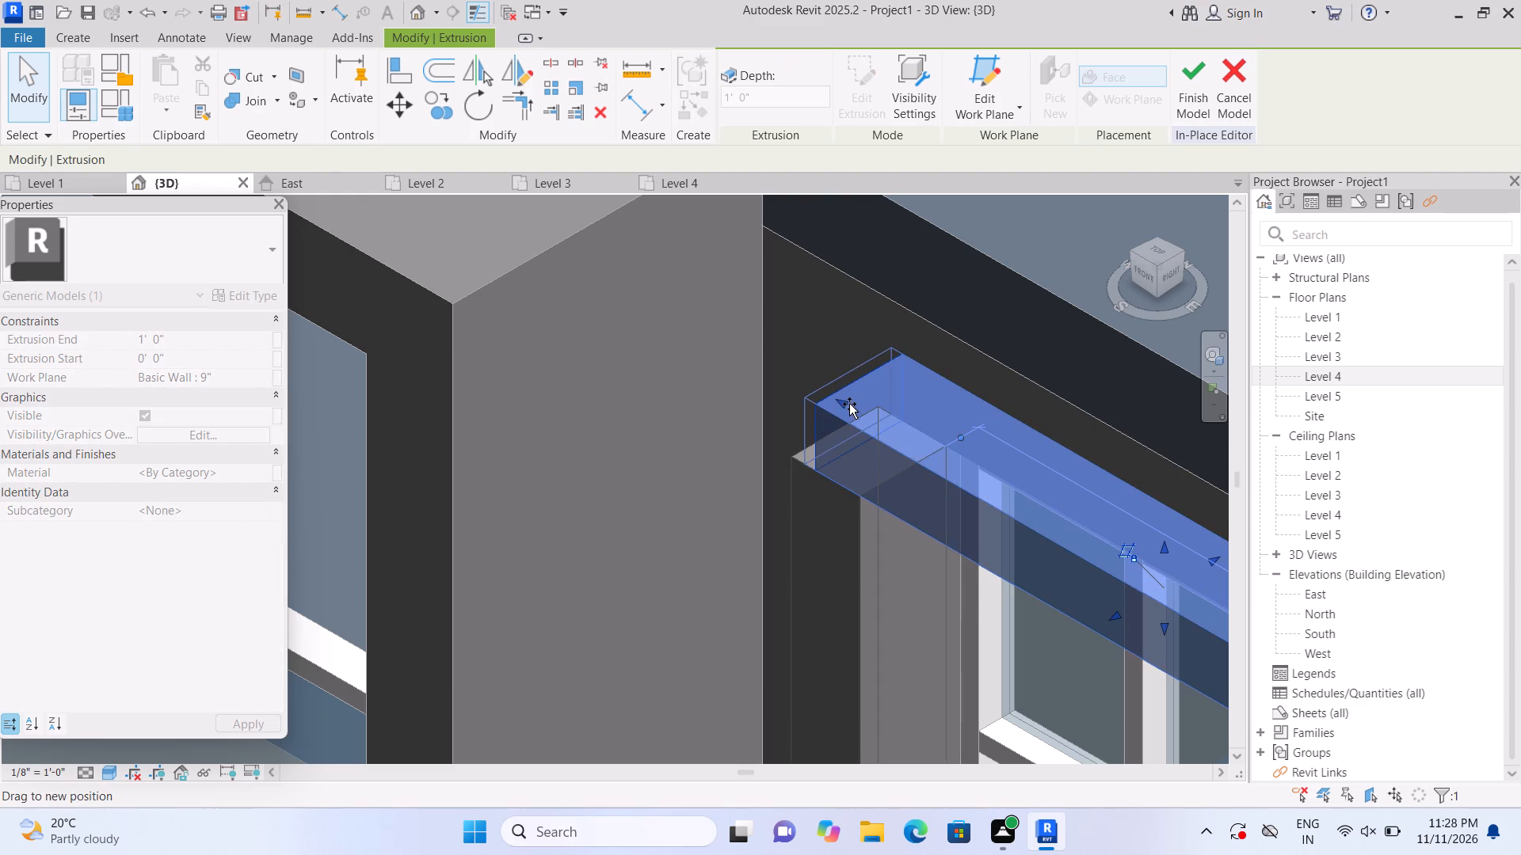
left_click_drag(849, 404, 843, 396)
key("Escape")
scroll(842, 394, "down", 4)
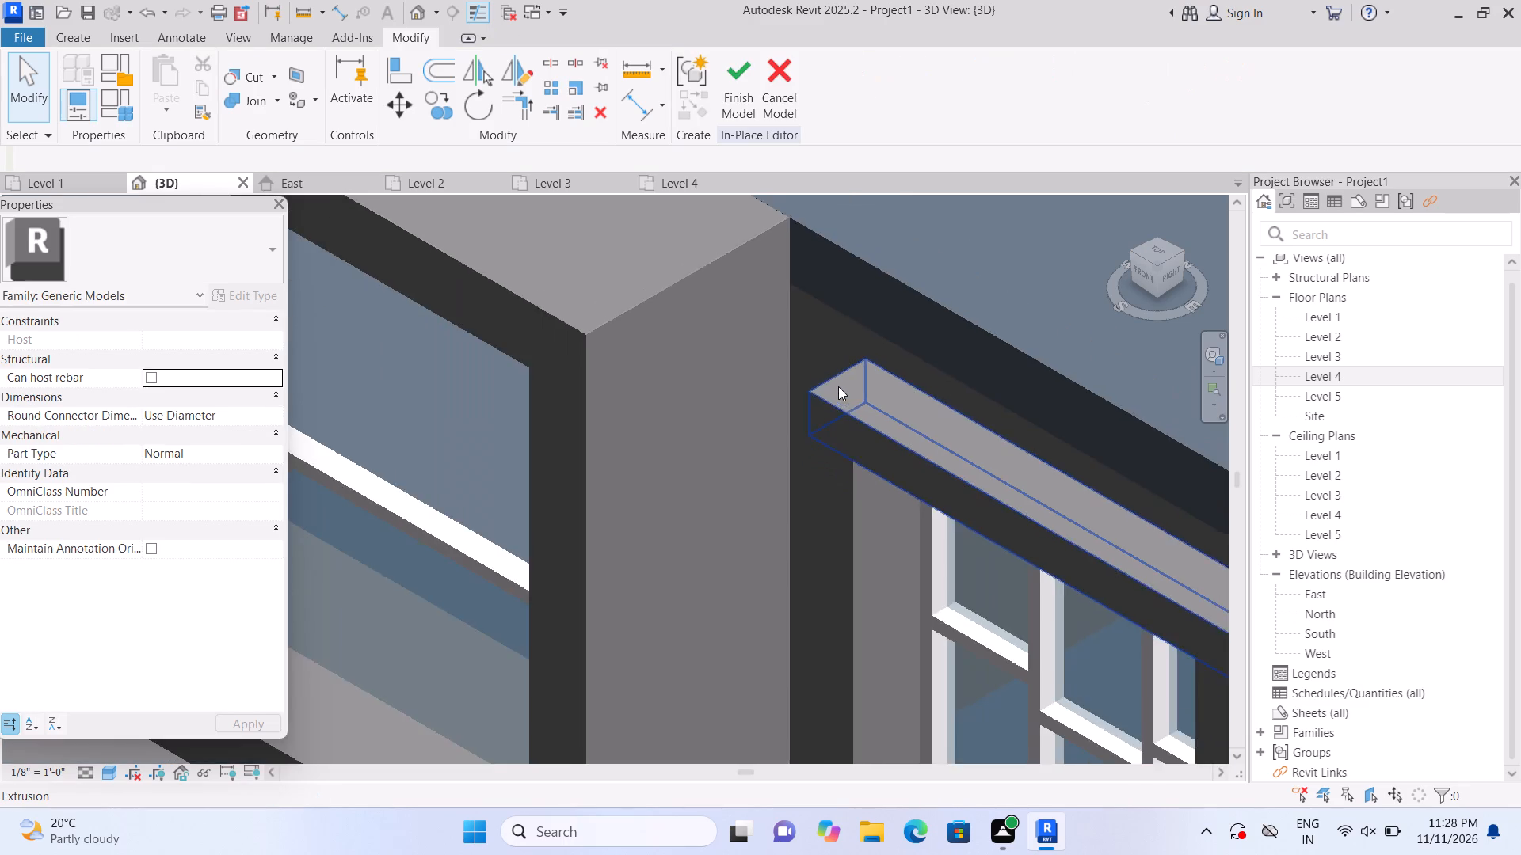
scroll(838, 386, "down", 3)
middle_click_drag(818, 496, 459, 247)
middle_click_drag(493, 265, 612, 492)
scroll(612, 481, "up", 1)
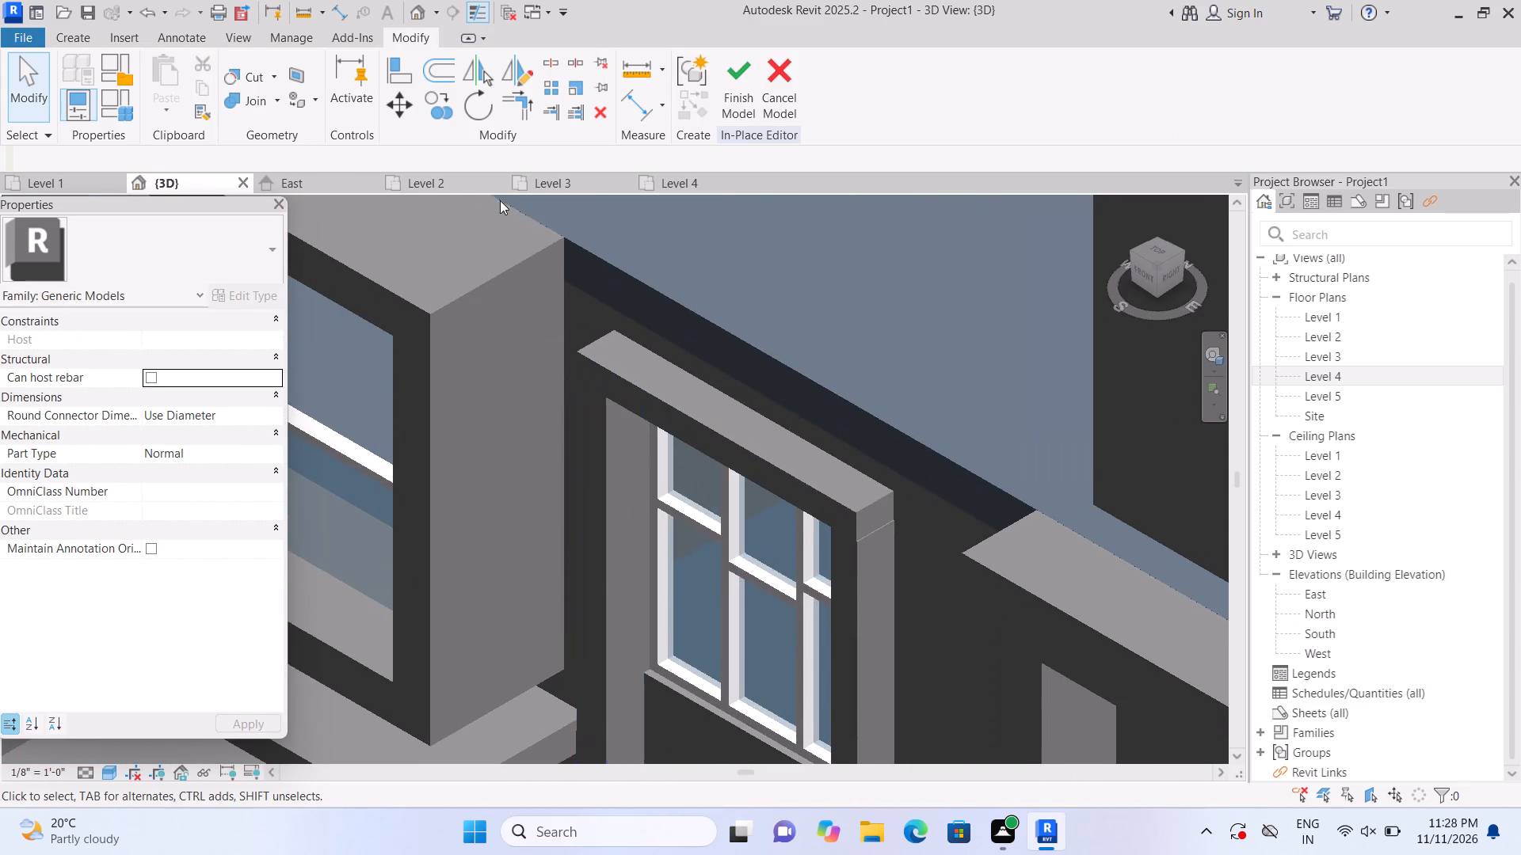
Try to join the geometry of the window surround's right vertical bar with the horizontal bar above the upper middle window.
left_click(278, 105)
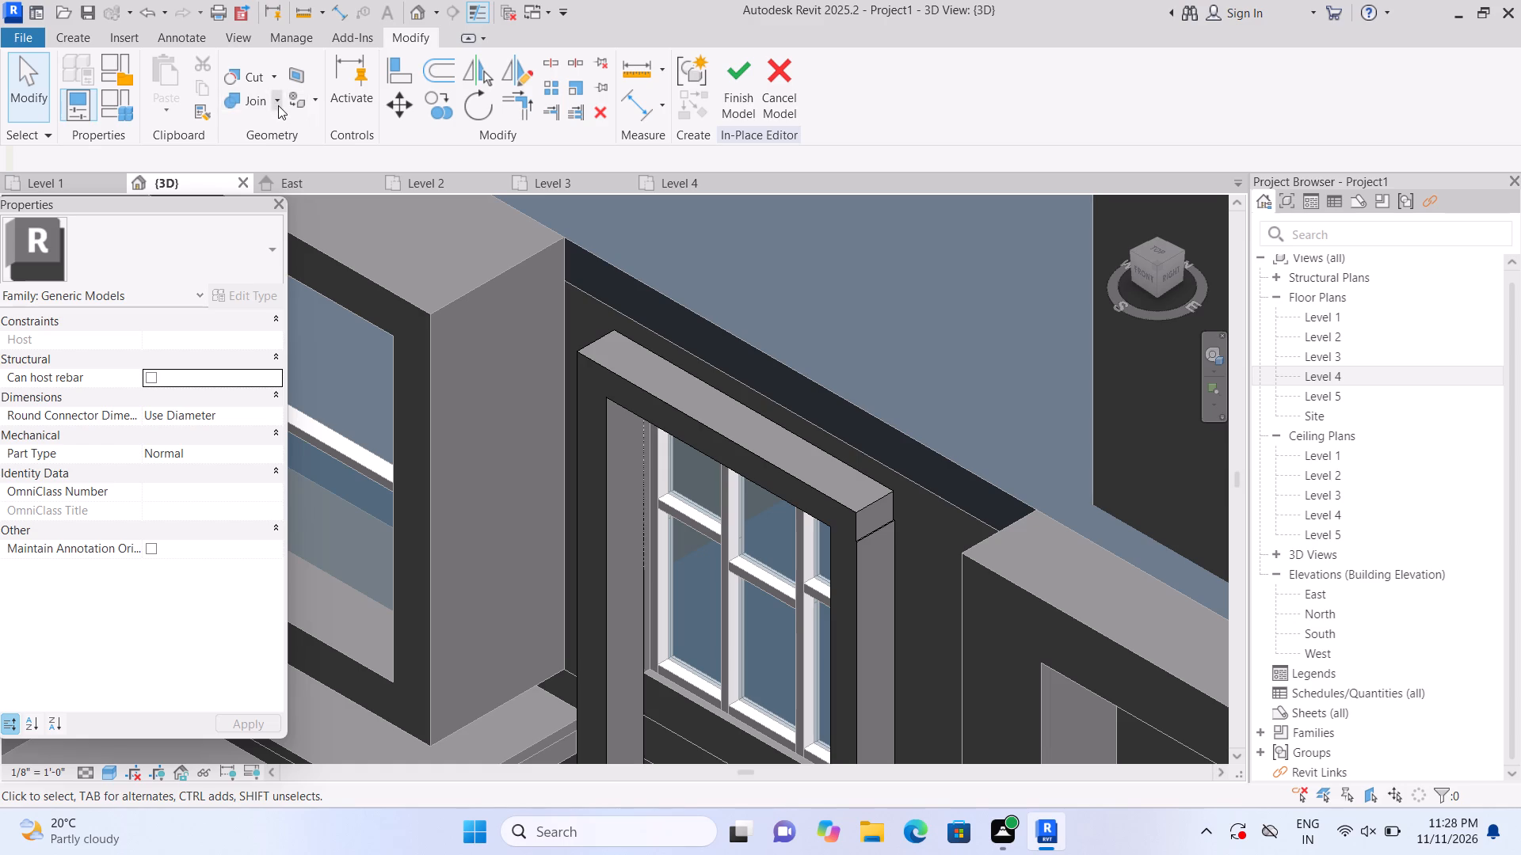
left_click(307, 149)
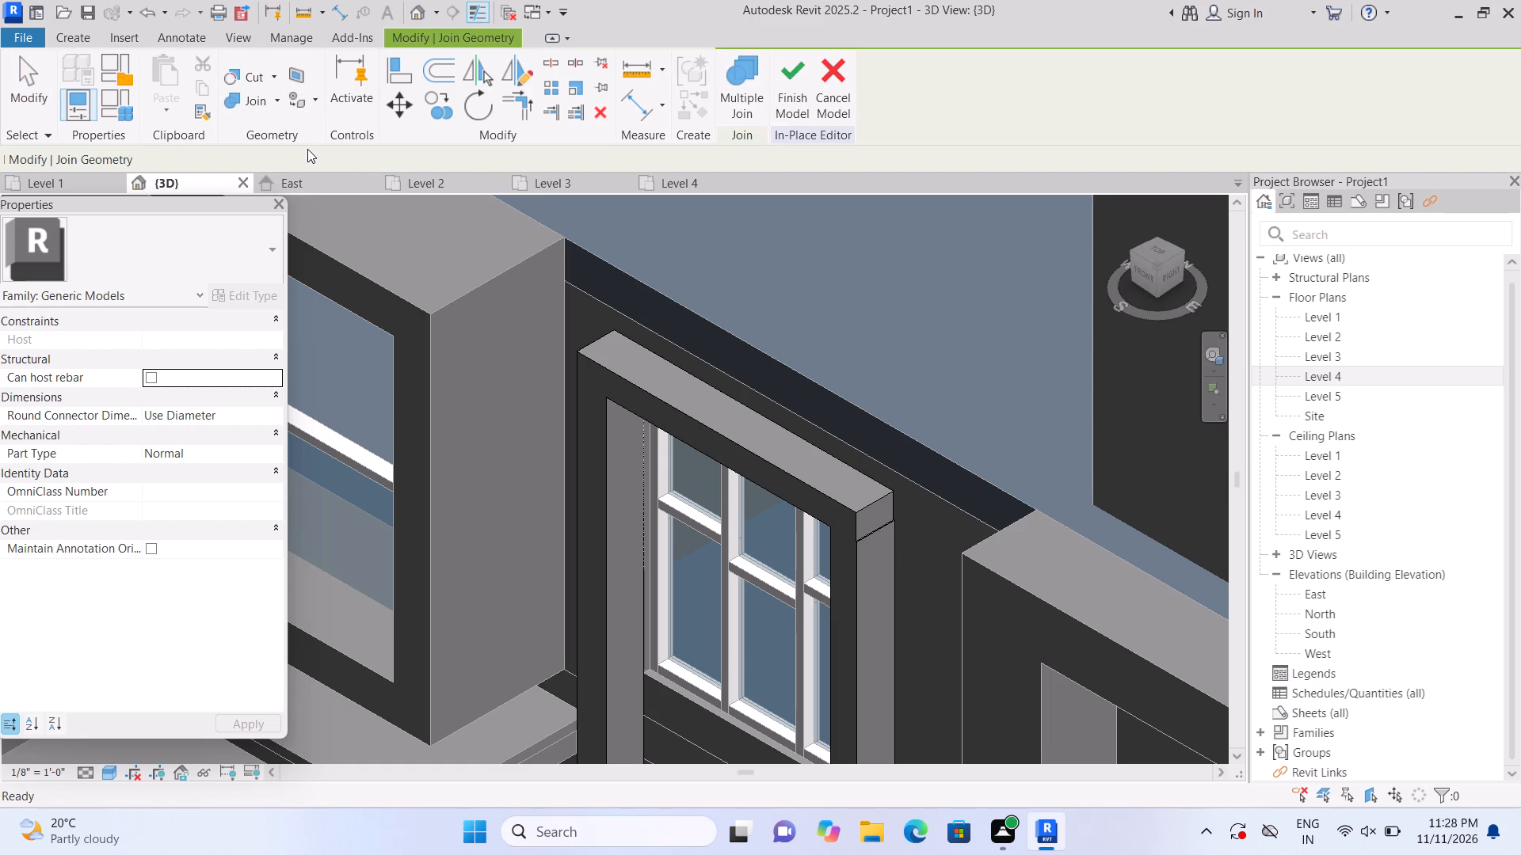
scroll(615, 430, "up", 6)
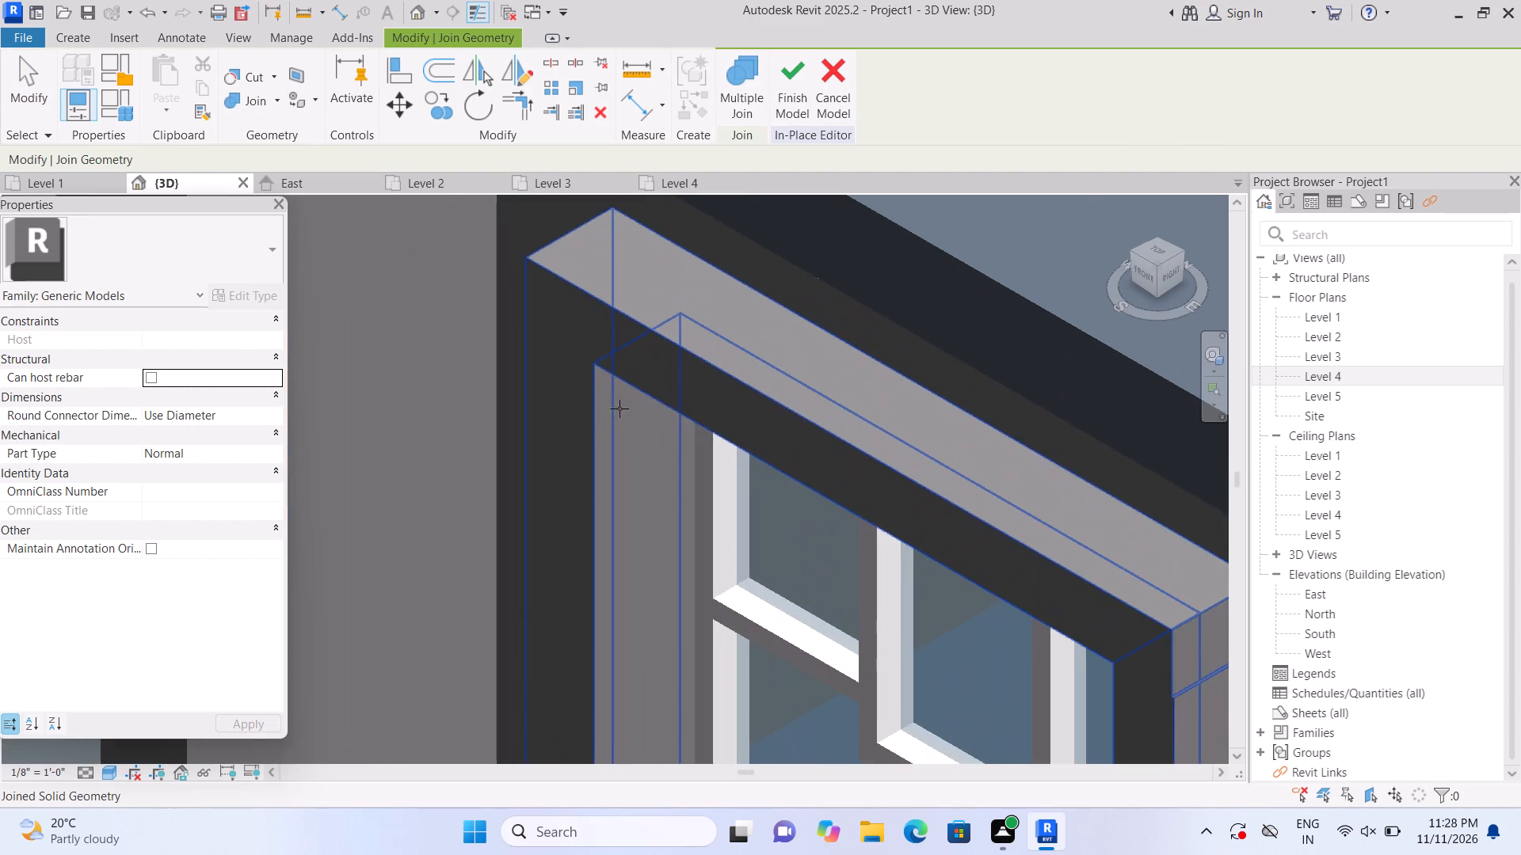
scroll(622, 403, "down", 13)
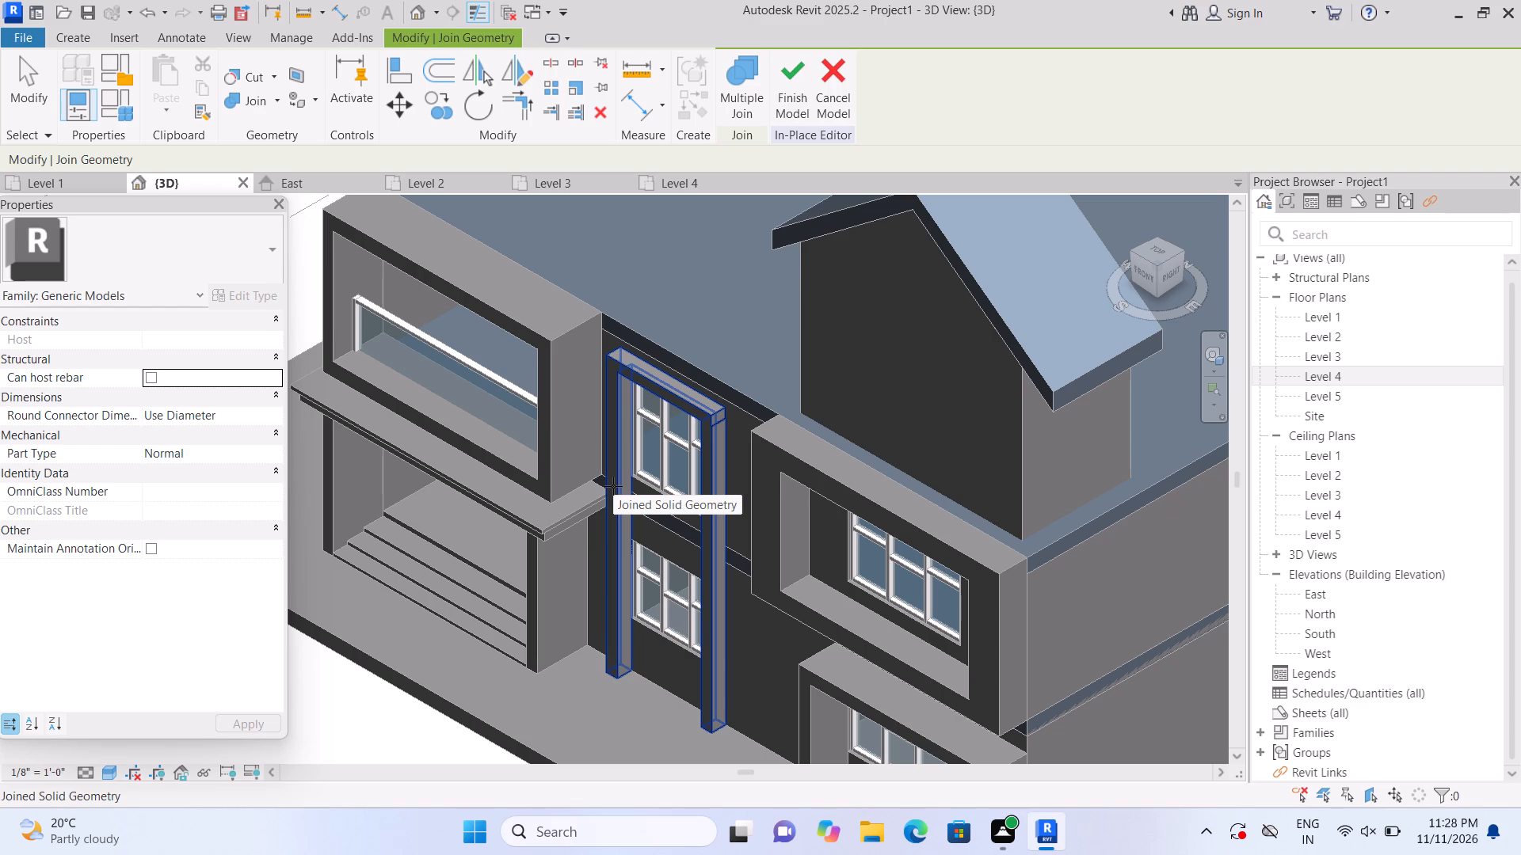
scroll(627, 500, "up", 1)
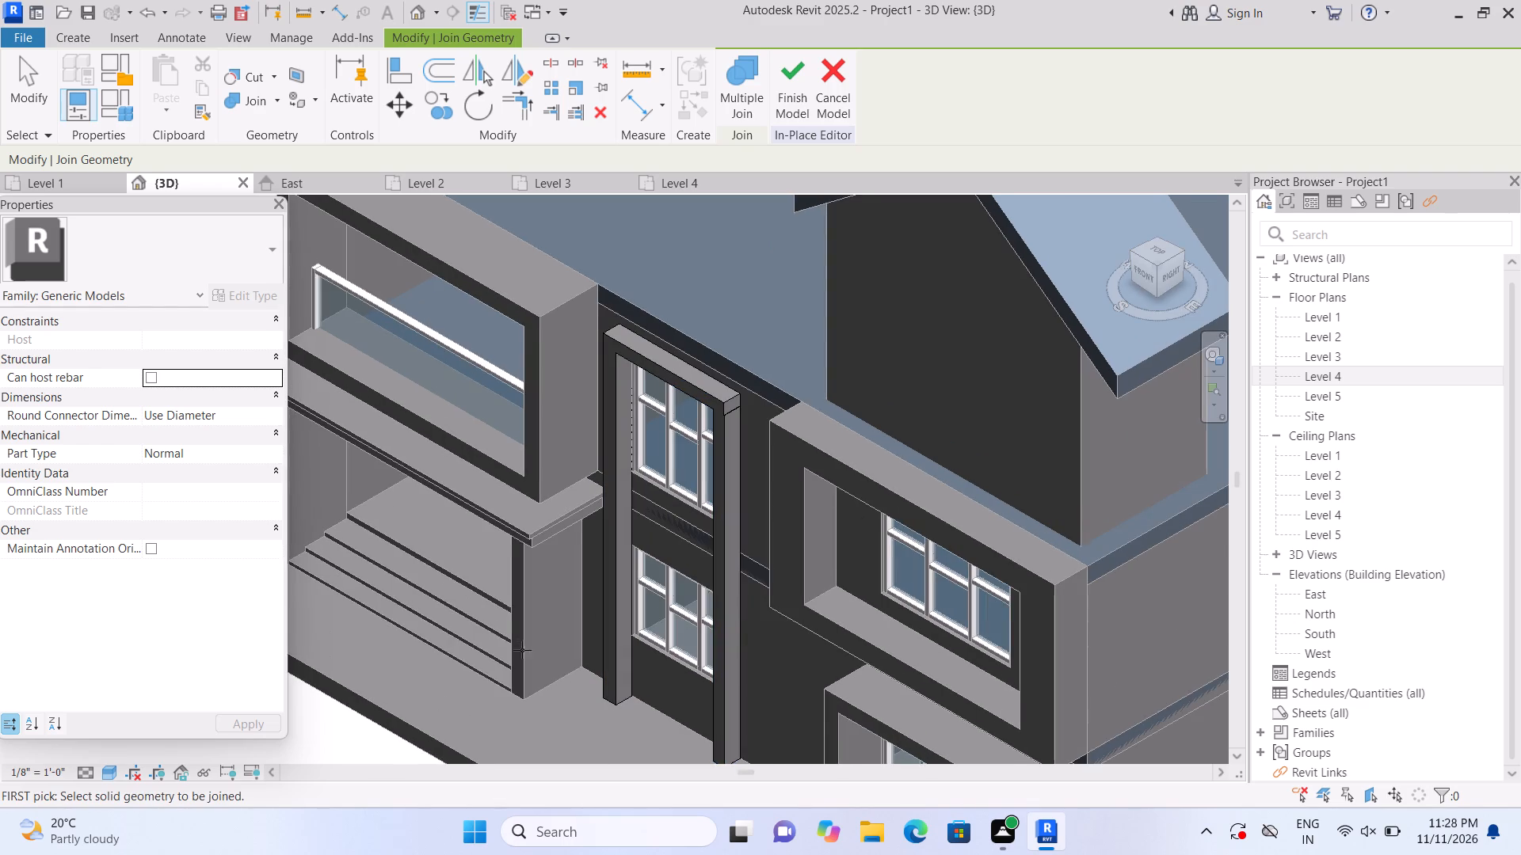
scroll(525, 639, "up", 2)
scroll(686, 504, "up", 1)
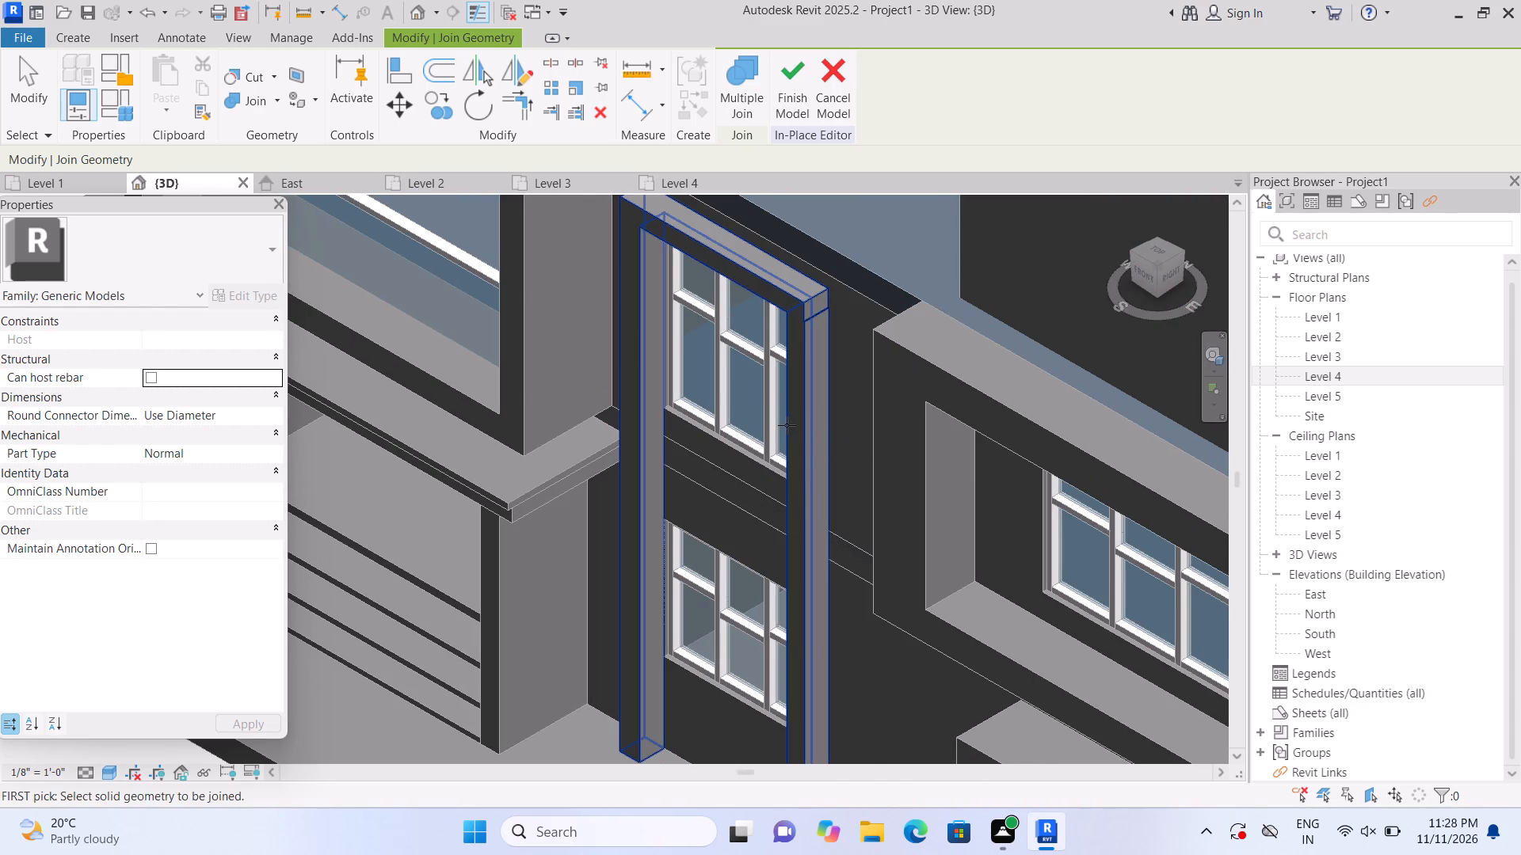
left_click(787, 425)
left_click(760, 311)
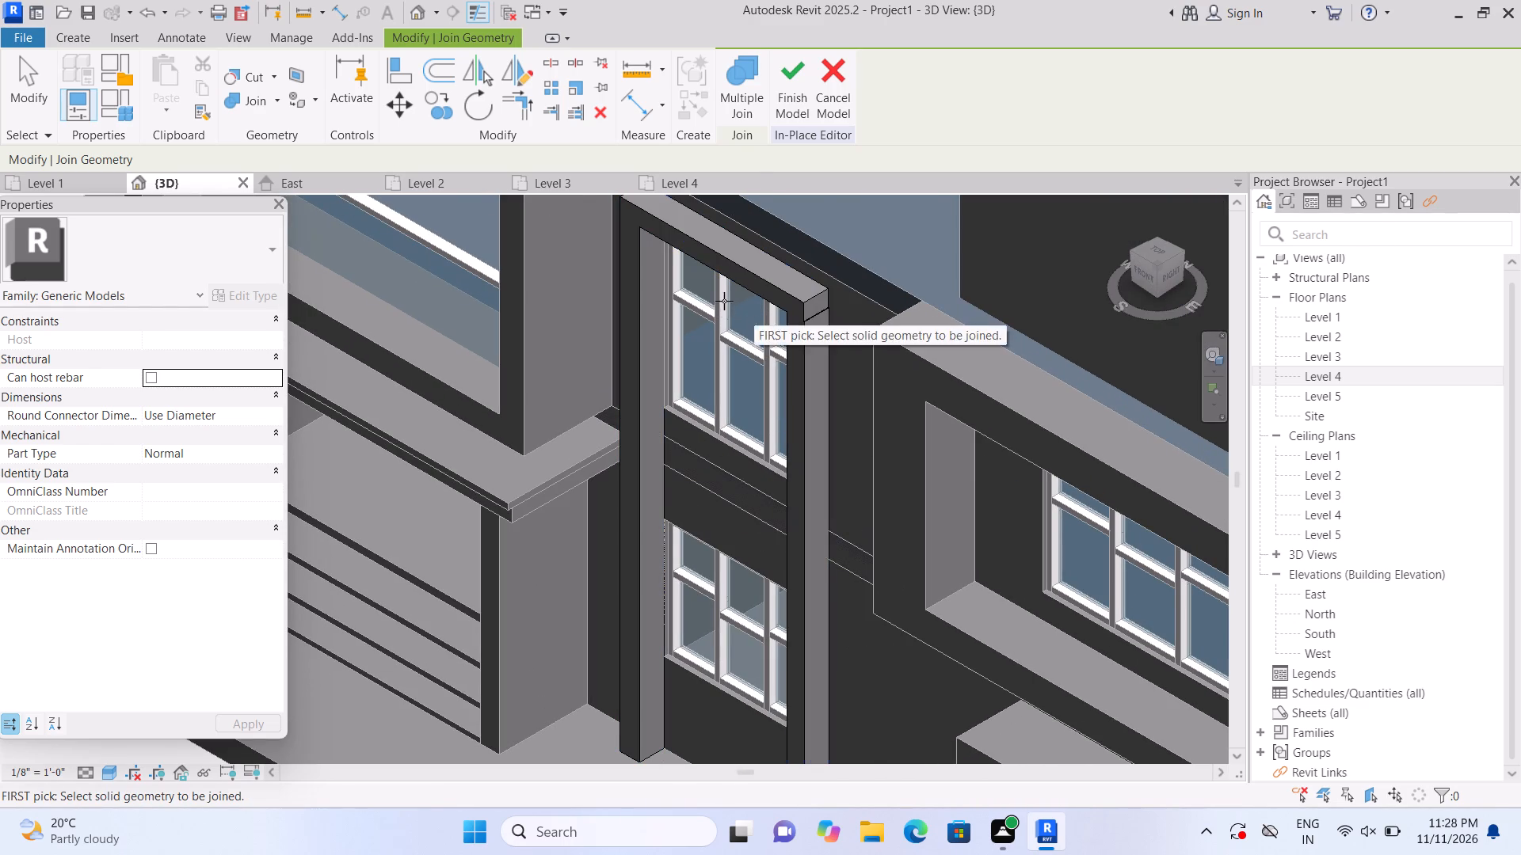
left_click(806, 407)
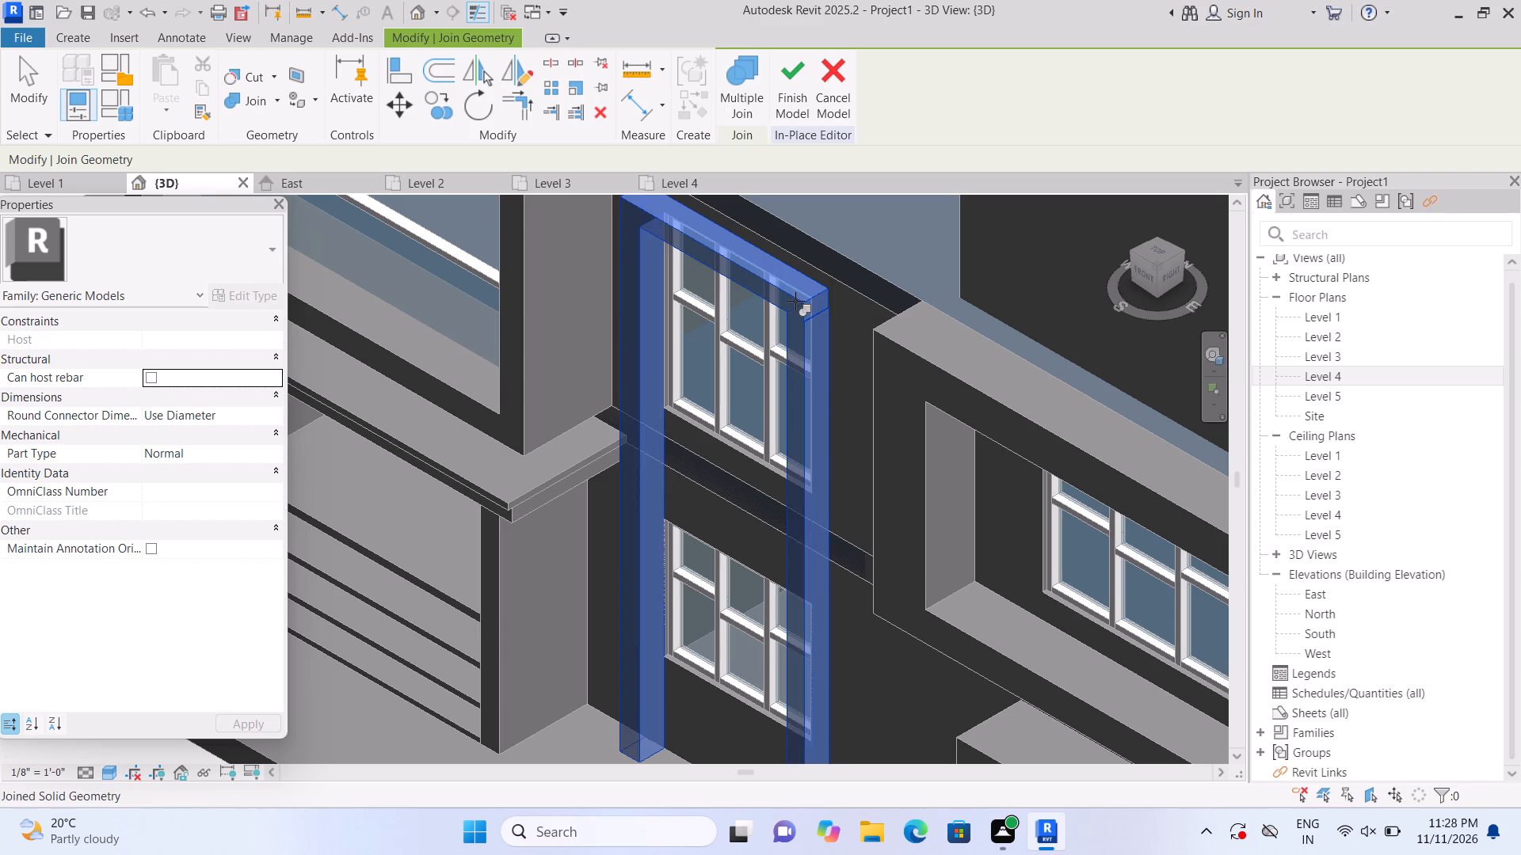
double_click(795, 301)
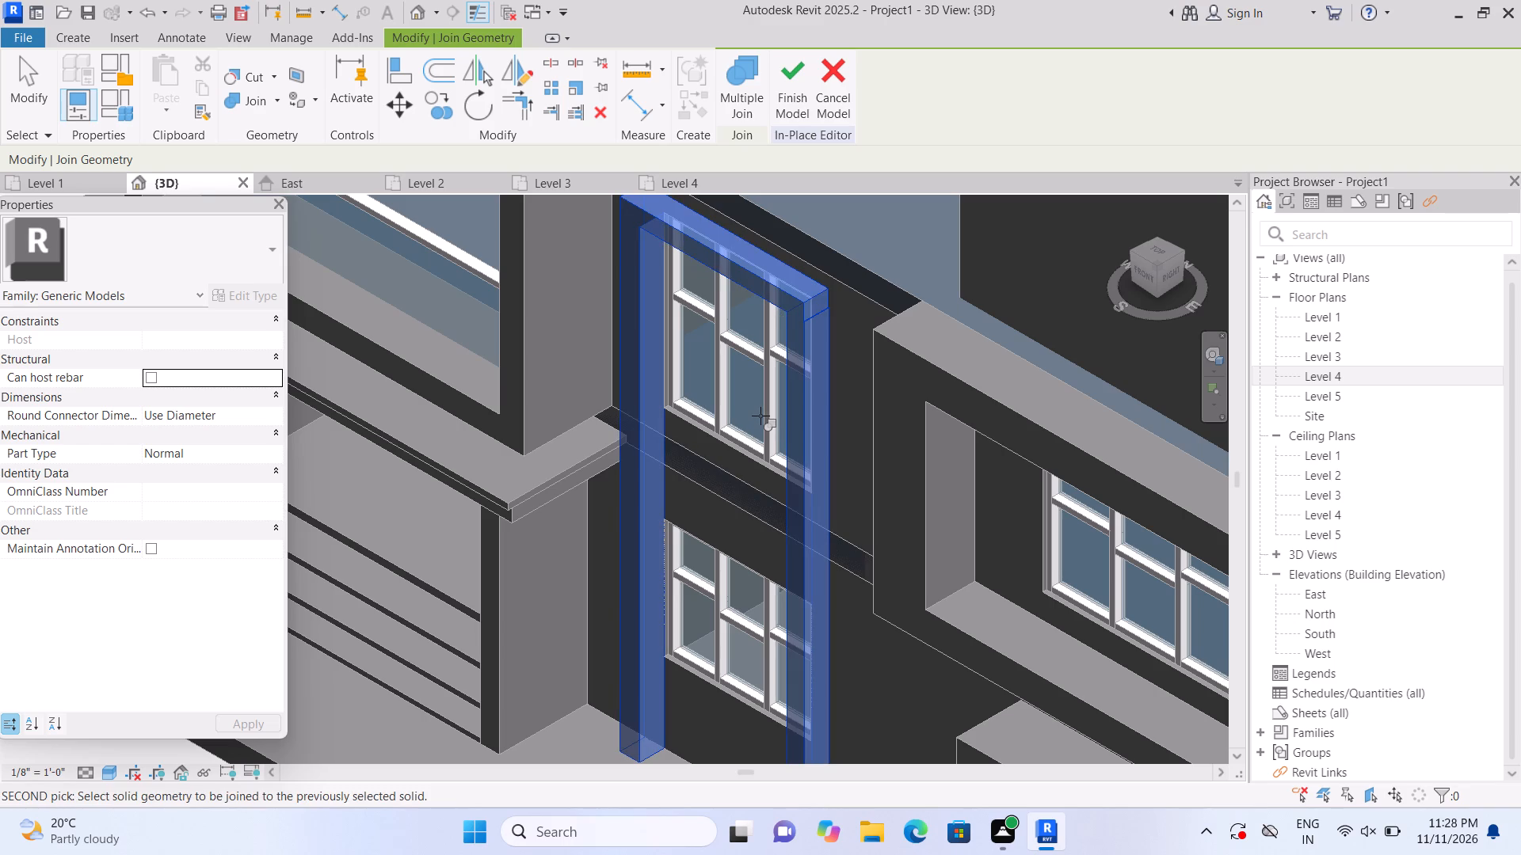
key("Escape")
Extend the horizontal bar's right end so it aligns with the right vertical bar's outer edge.
scroll(782, 375, "down", 3)
middle_click_drag(700, 500, 698, 504)
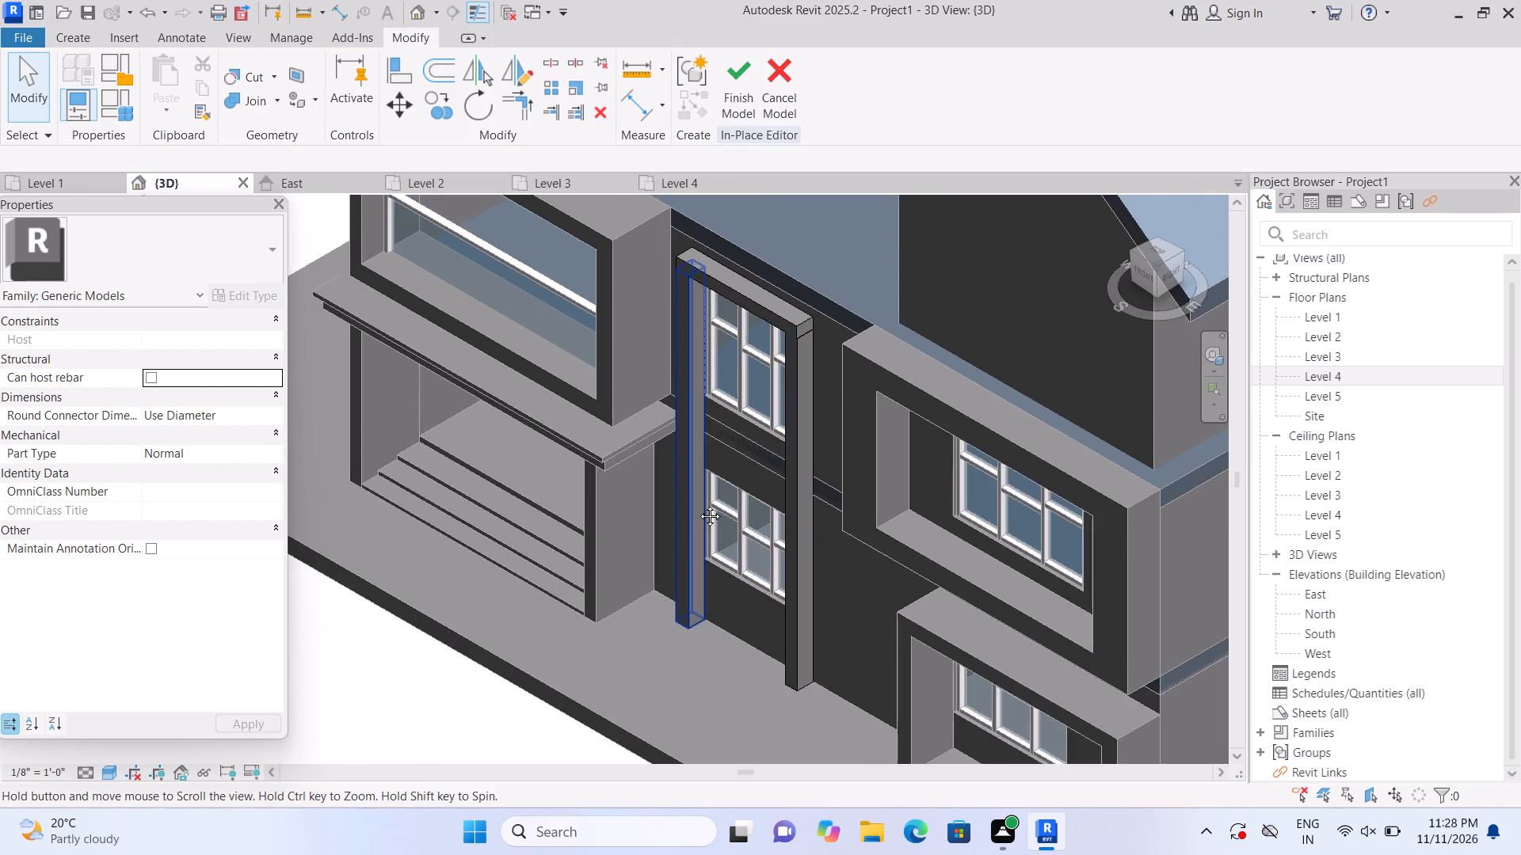
middle_click_drag(698, 504, 506, 601)
scroll(558, 534, "up", 4)
scroll(603, 448, "up", 3)
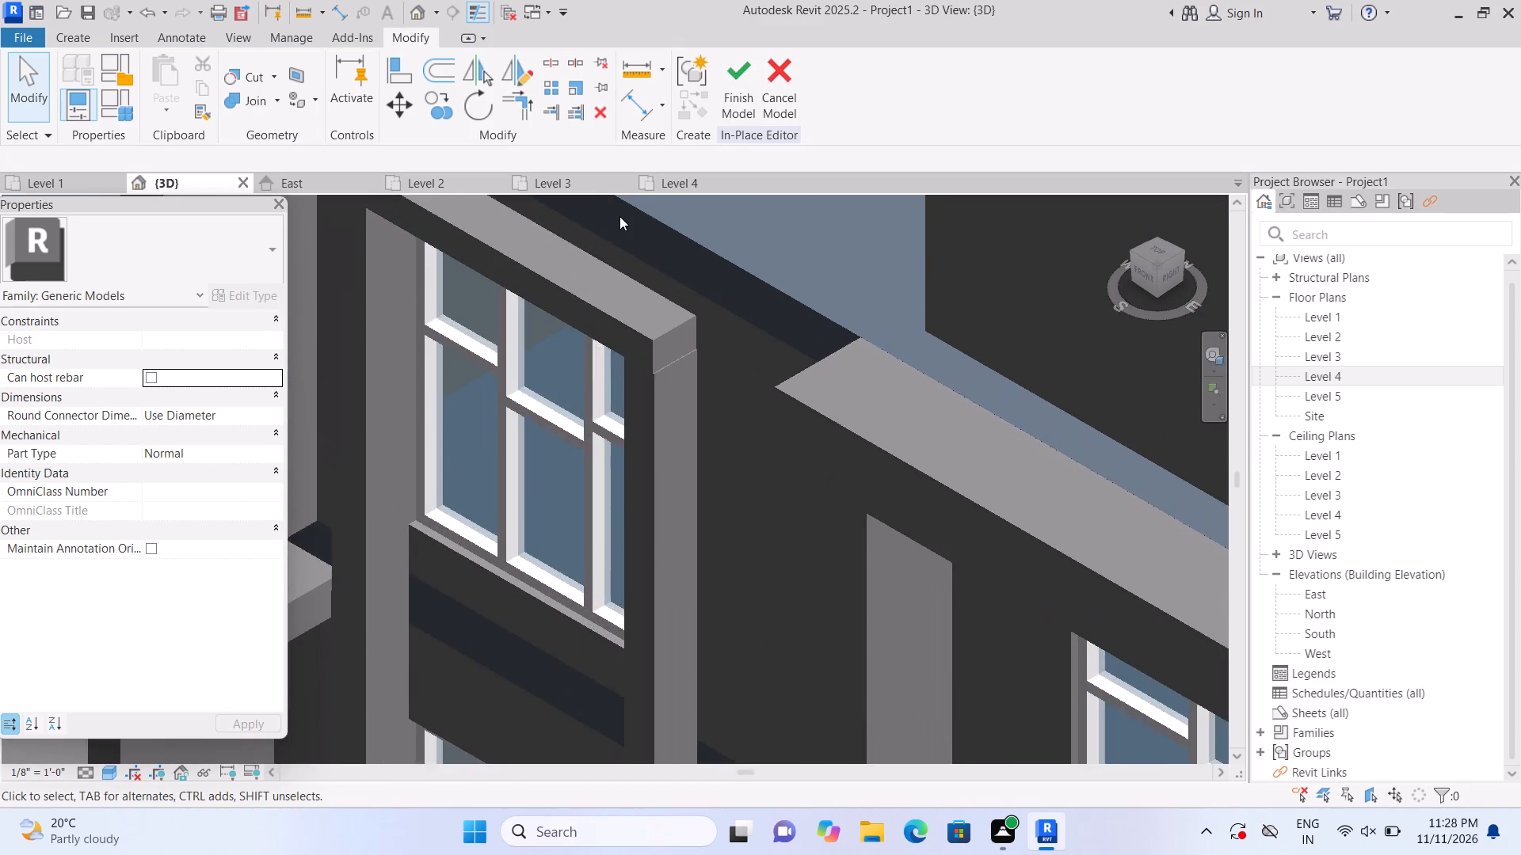
scroll(619, 223, "up", 3)
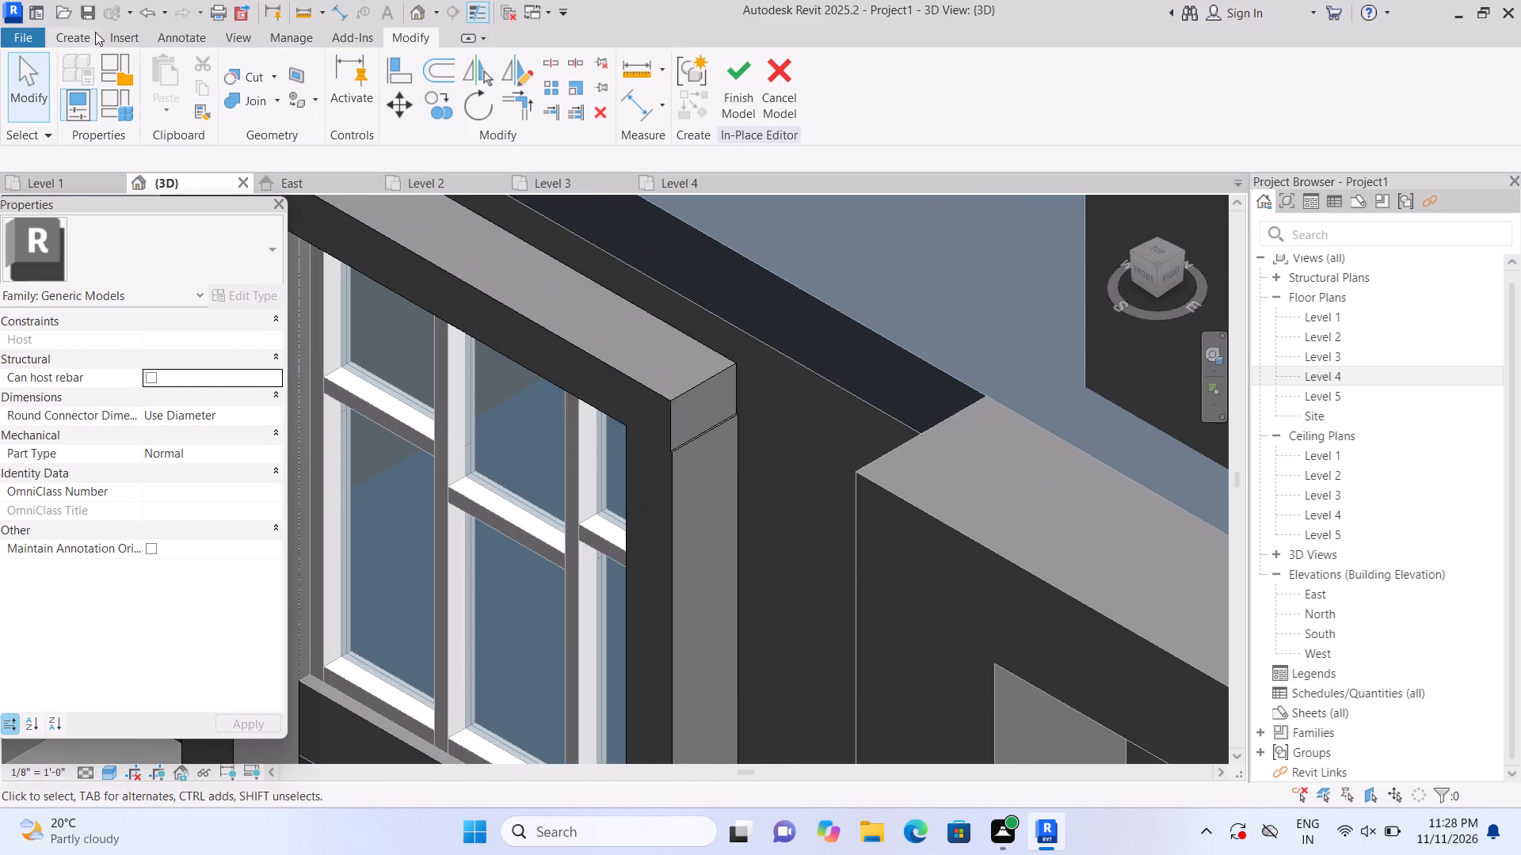
scroll(637, 361, "up", 6)
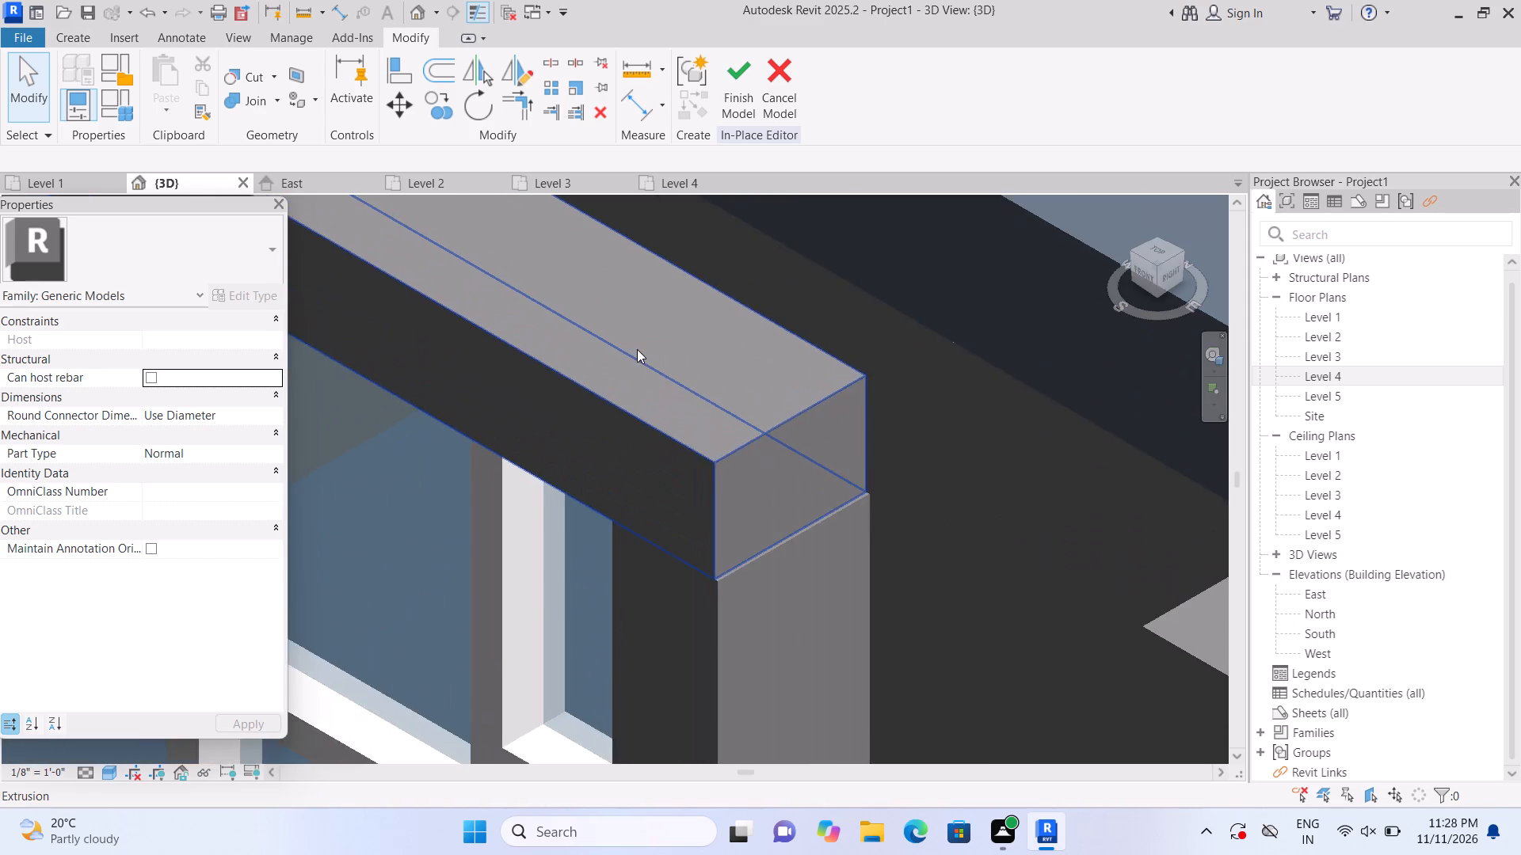
scroll(637, 349, "up", 2)
left_click(669, 374)
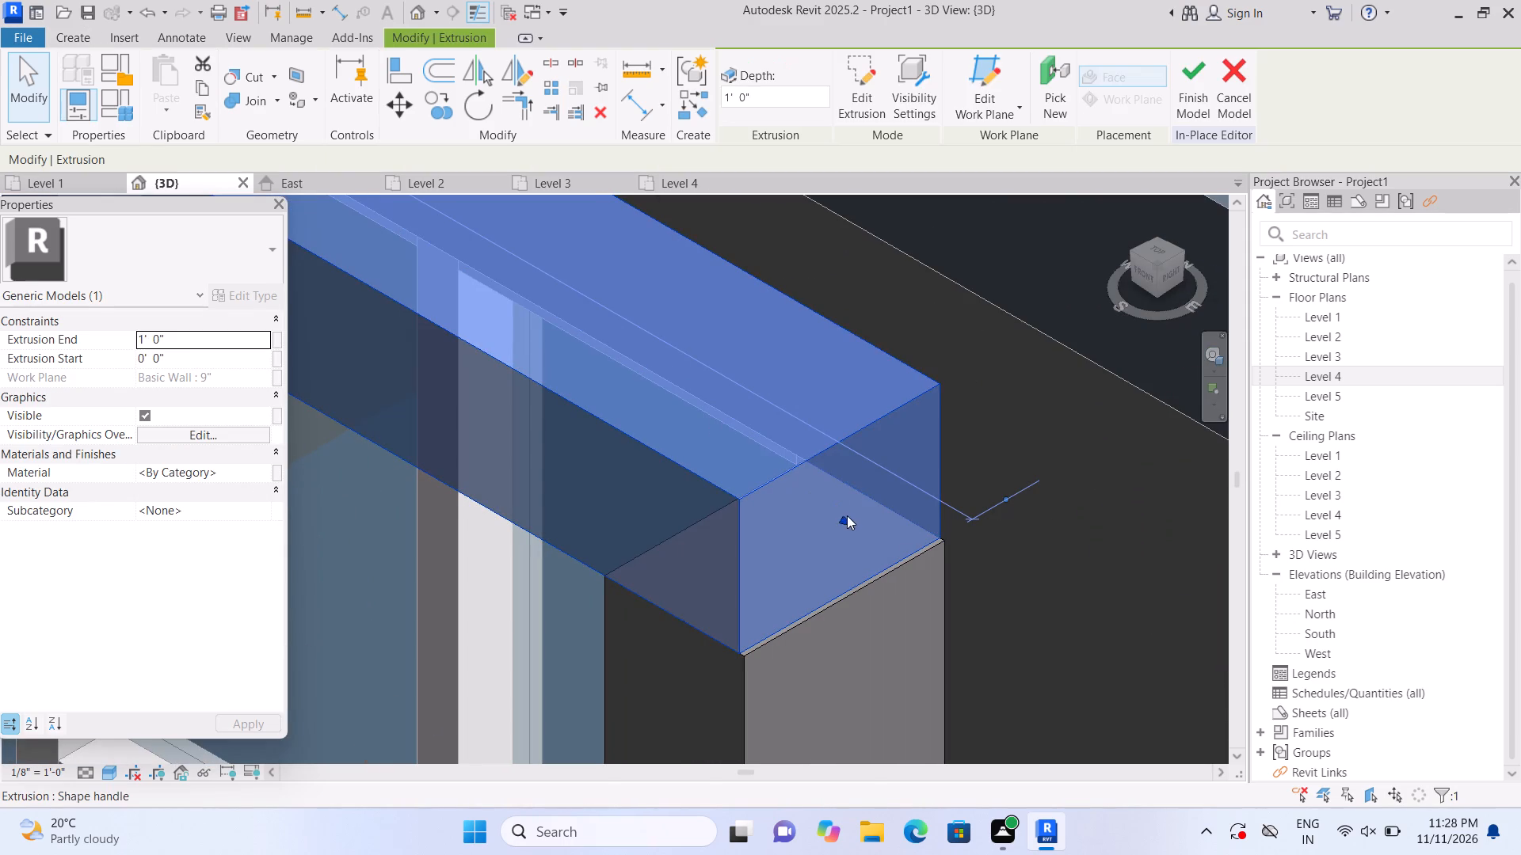
left_click(842, 515)
scroll(752, 386, "down", 4)
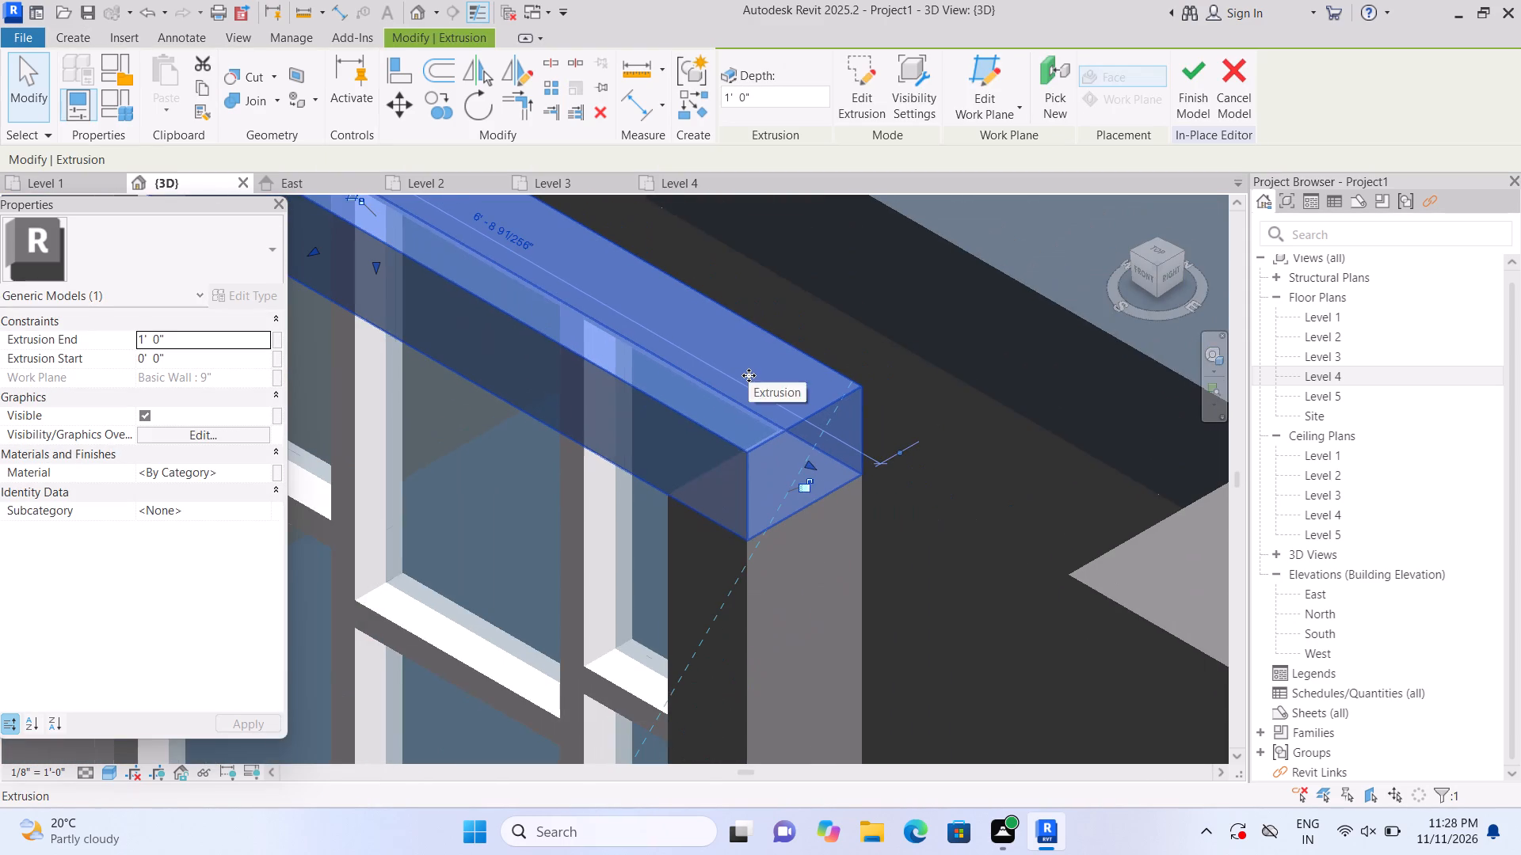
key("Escape")
Examine the finished window surround and the whole house from the front and left sides.
scroll(761, 312, "down", 5)
scroll(780, 382, "down", 4)
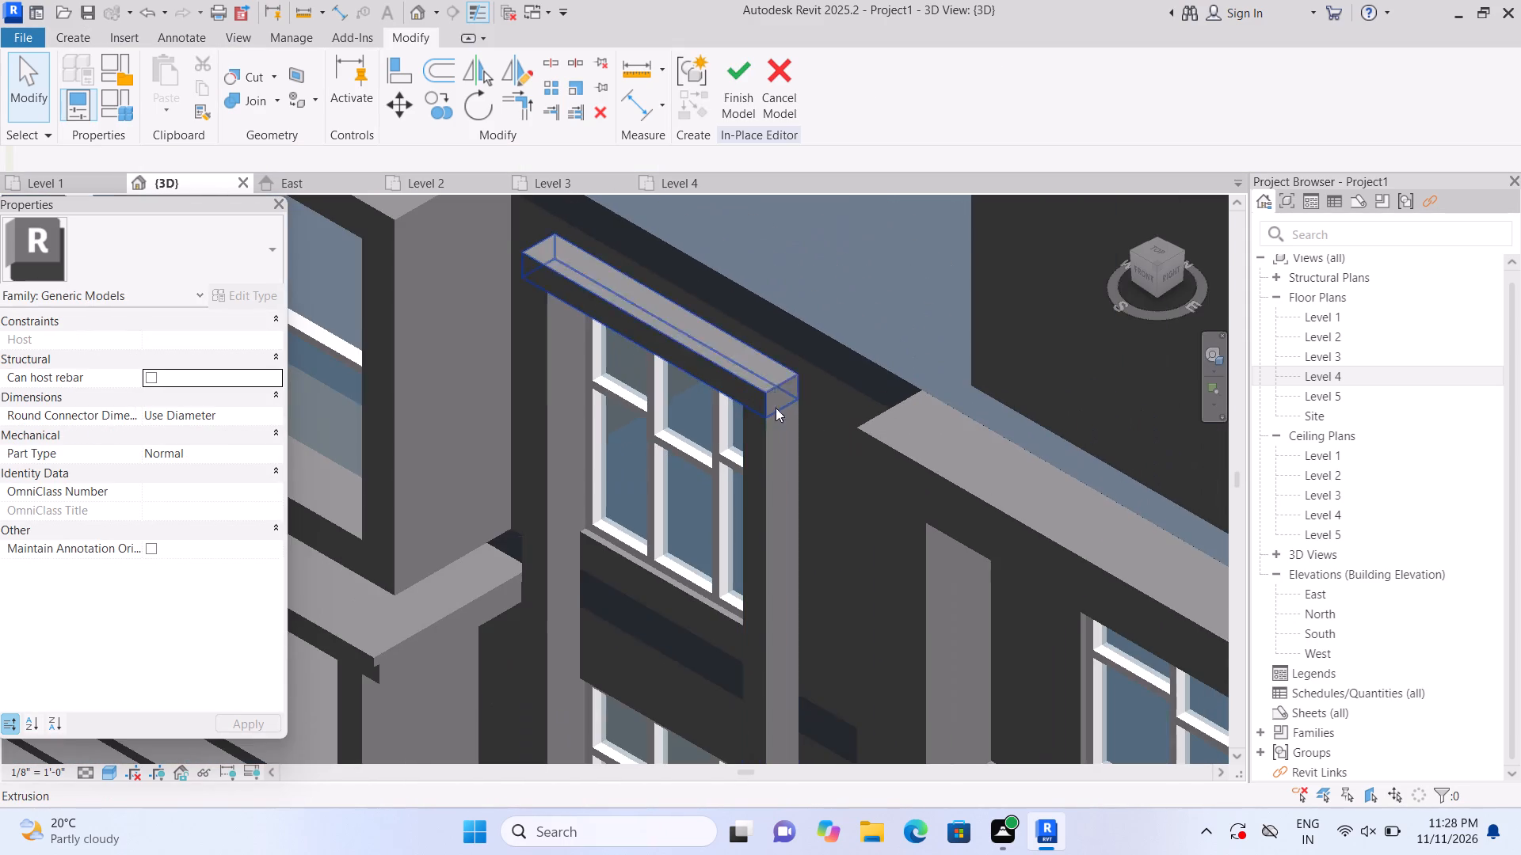
middle_click_drag(578, 498, 586, 374)
middle_click_drag(419, 448, 448, 617)
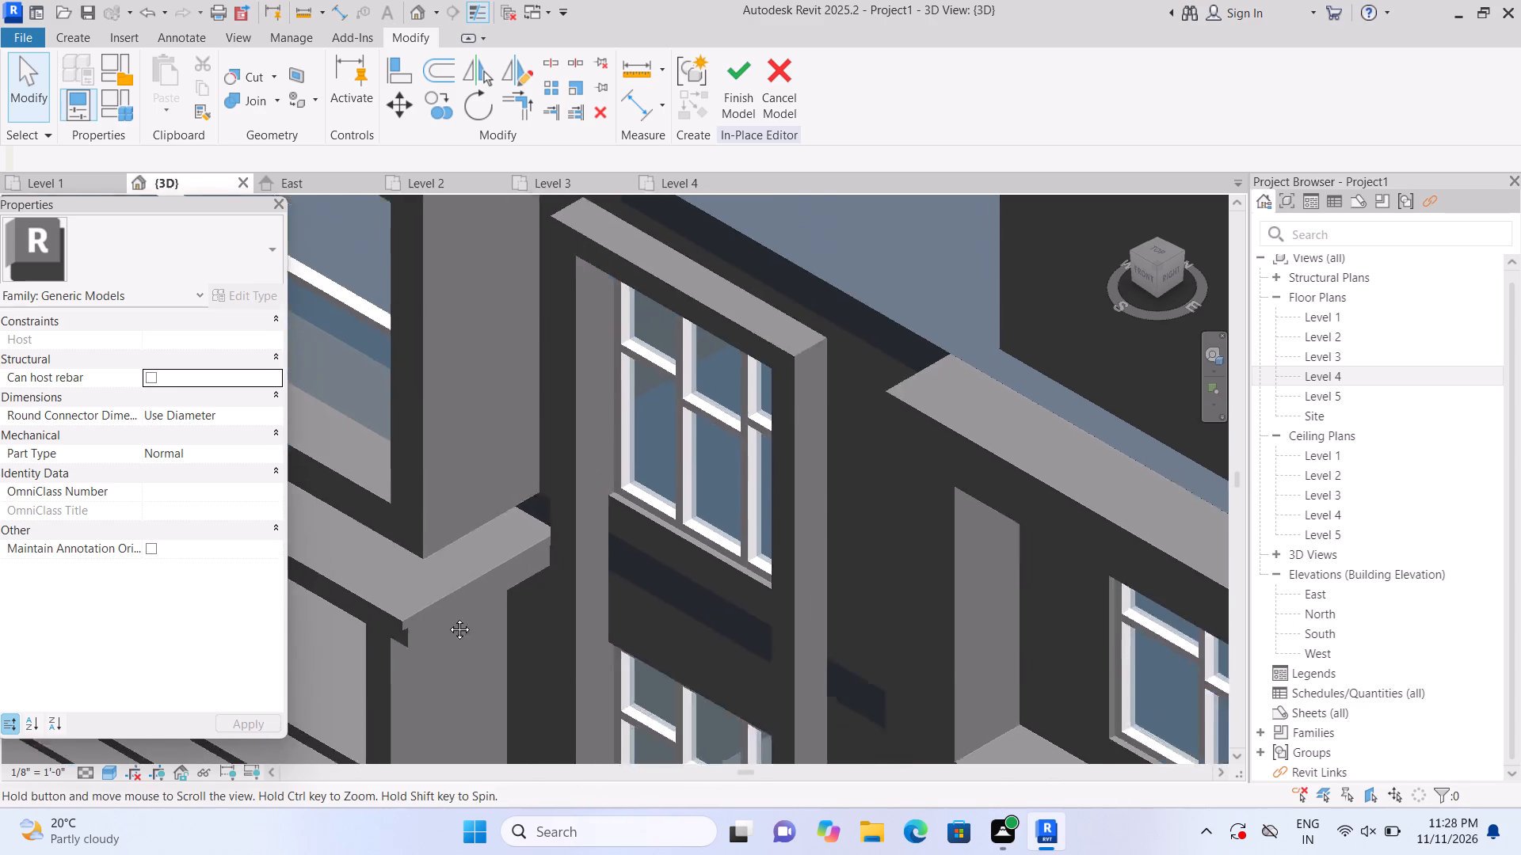
middle_click_drag(448, 617, 417, 412)
scroll(417, 411, "down", 9)
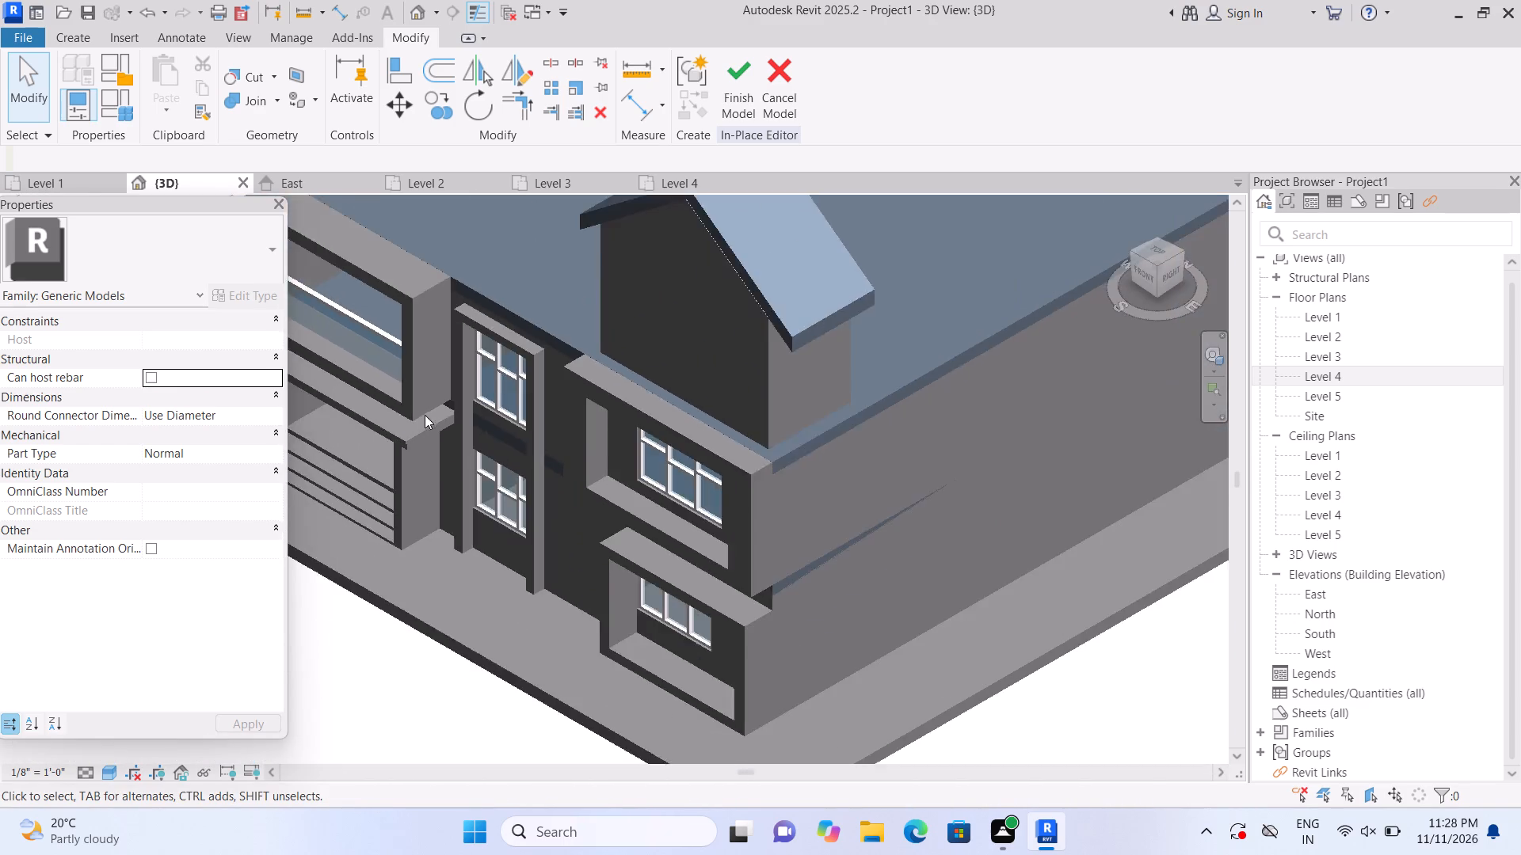
scroll(425, 415, "down", 3)
middle_click_drag(360, 587, 375, 614, "shift")
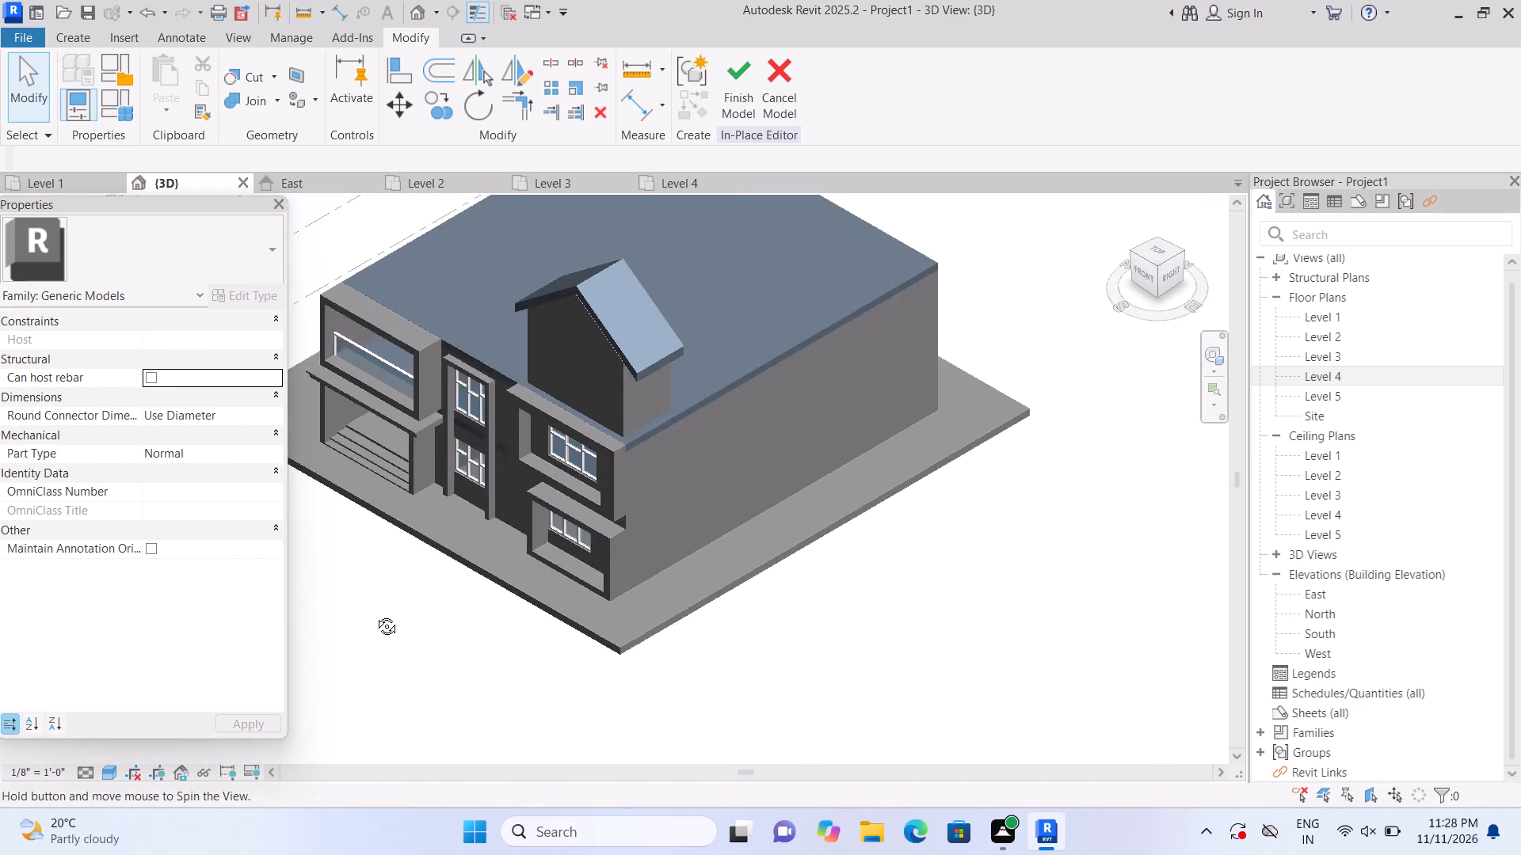
middle_click_drag(375, 614, 616, 587, "shift")
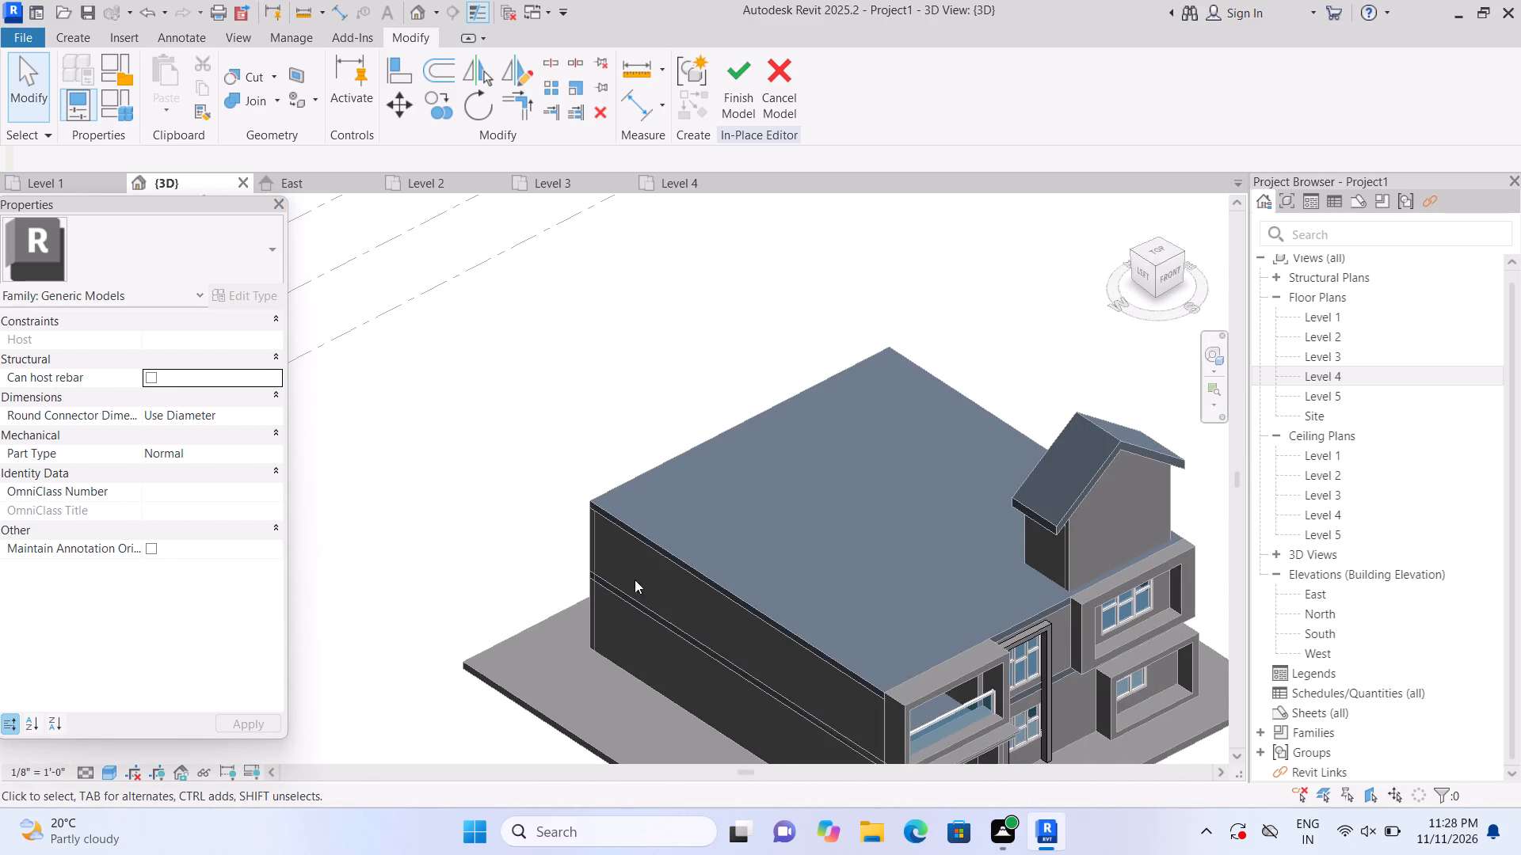
middle_click_drag(658, 547, 488, 399)
scroll(489, 404, "up", 1)
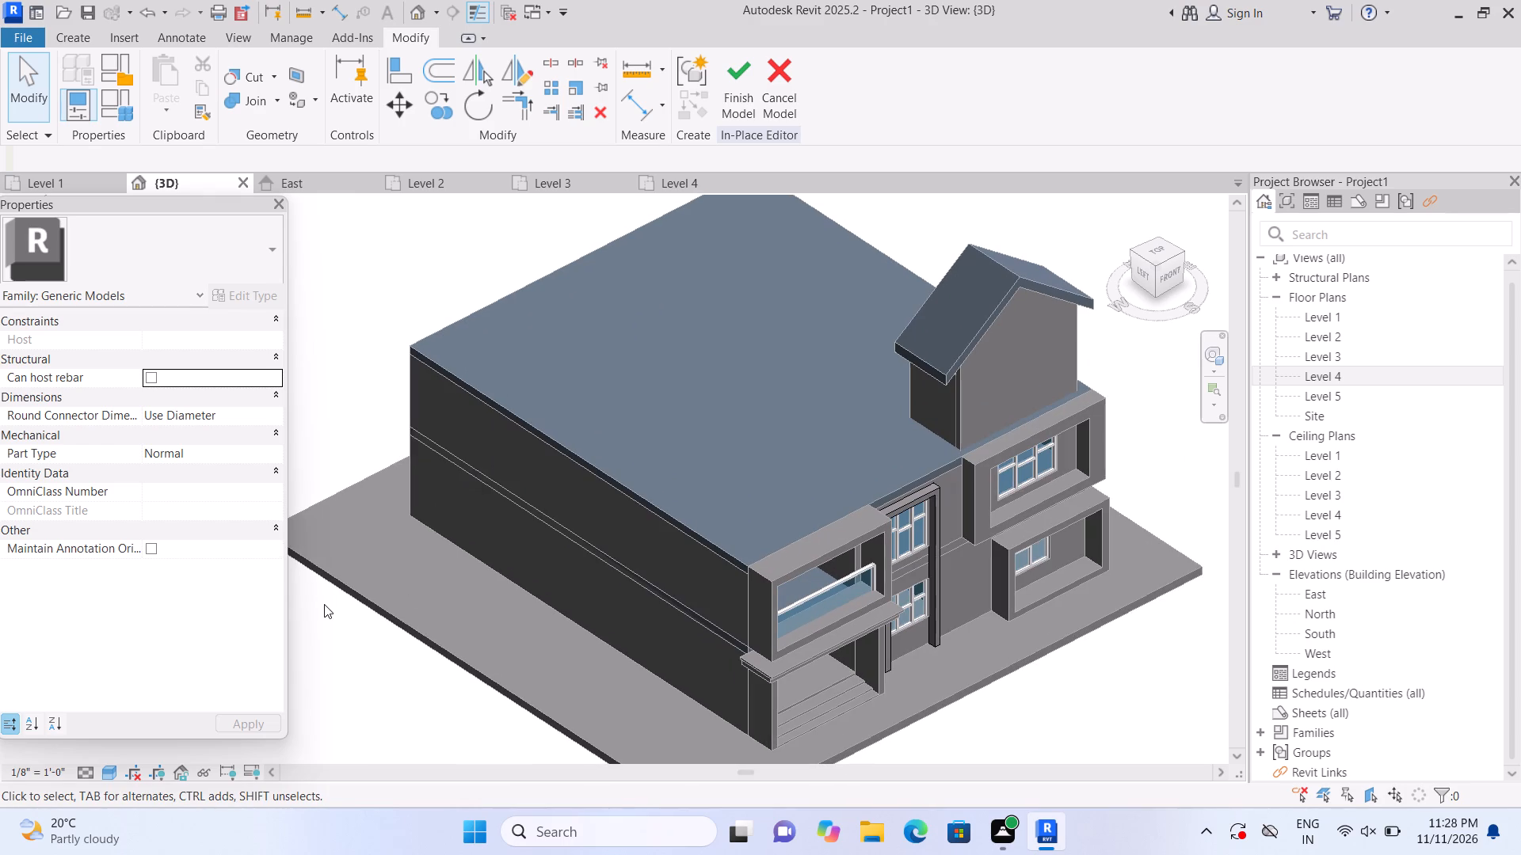
middle_click_drag(330, 602, 392, 607, "shift")
middle_click_drag(395, 535, 214, 516, "shift")
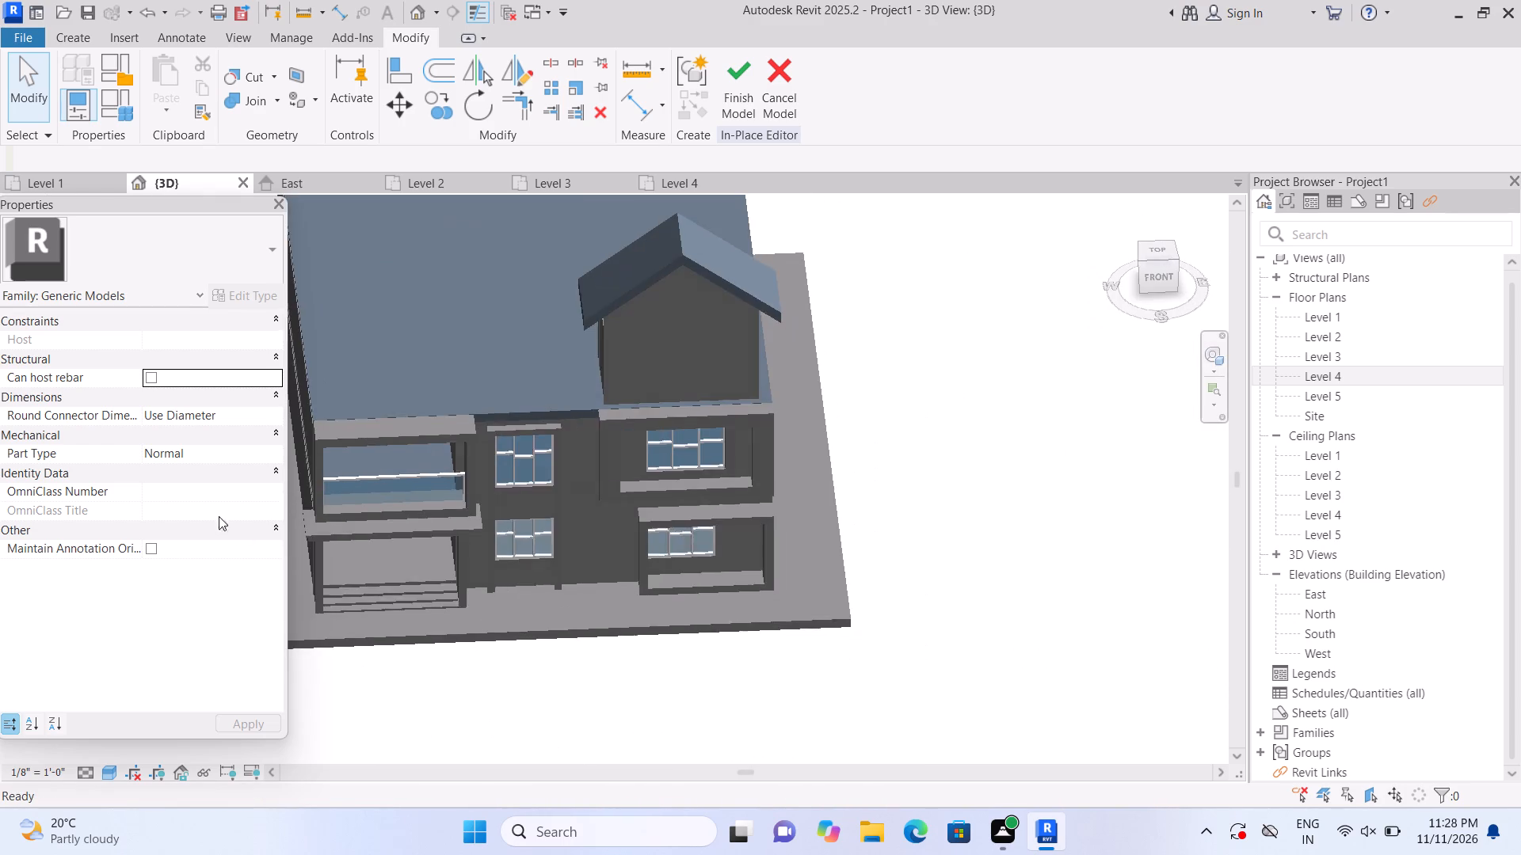
scroll(471, 693, "up", 1, "shift")
middle_click_drag(467, 690, 804, 731, "shift")
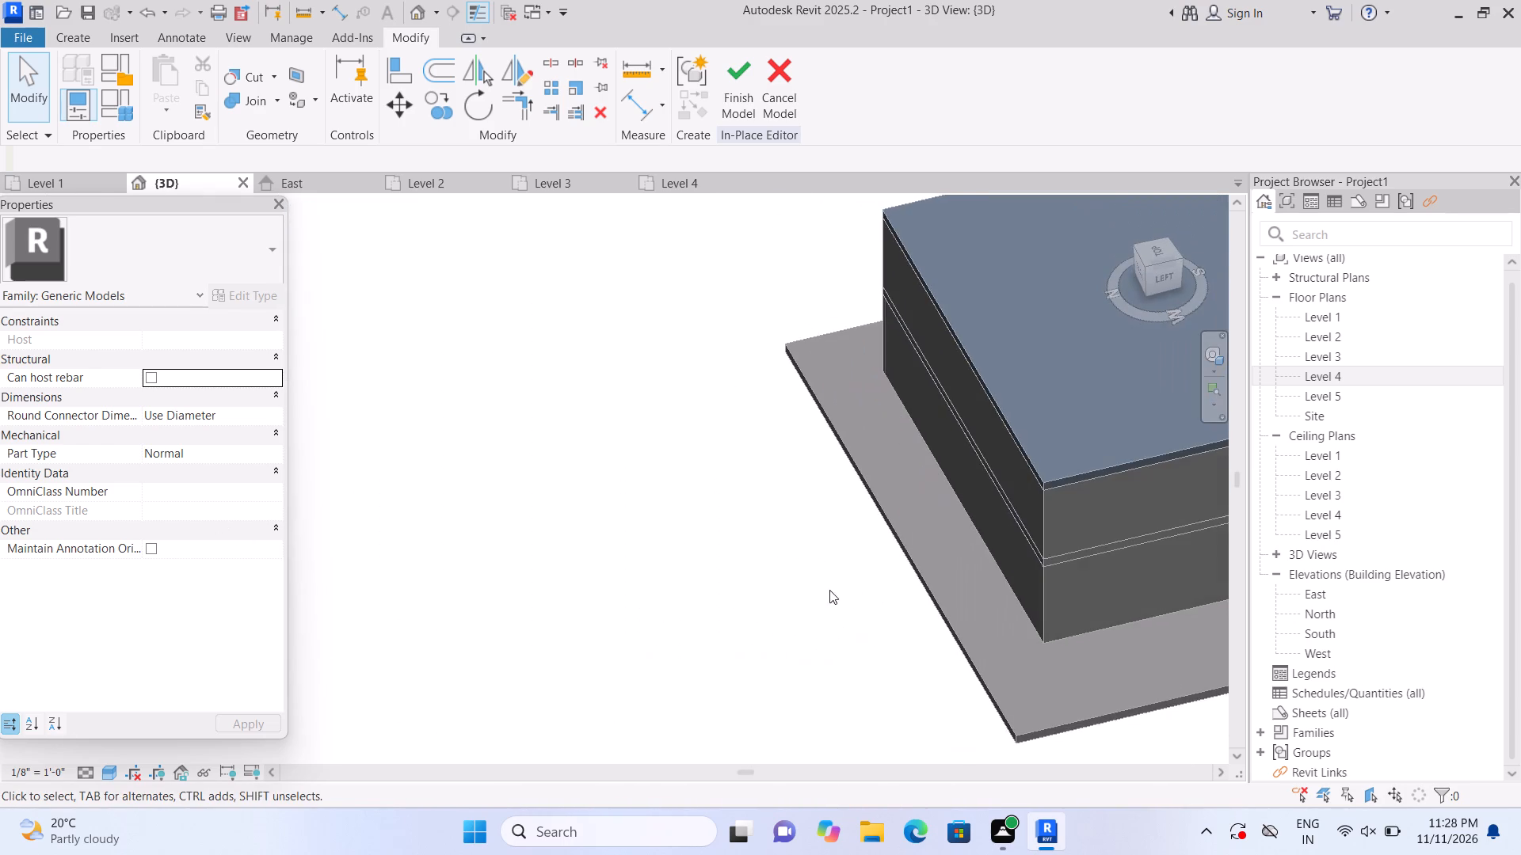
middle_click_drag(826, 591, 135, 678)
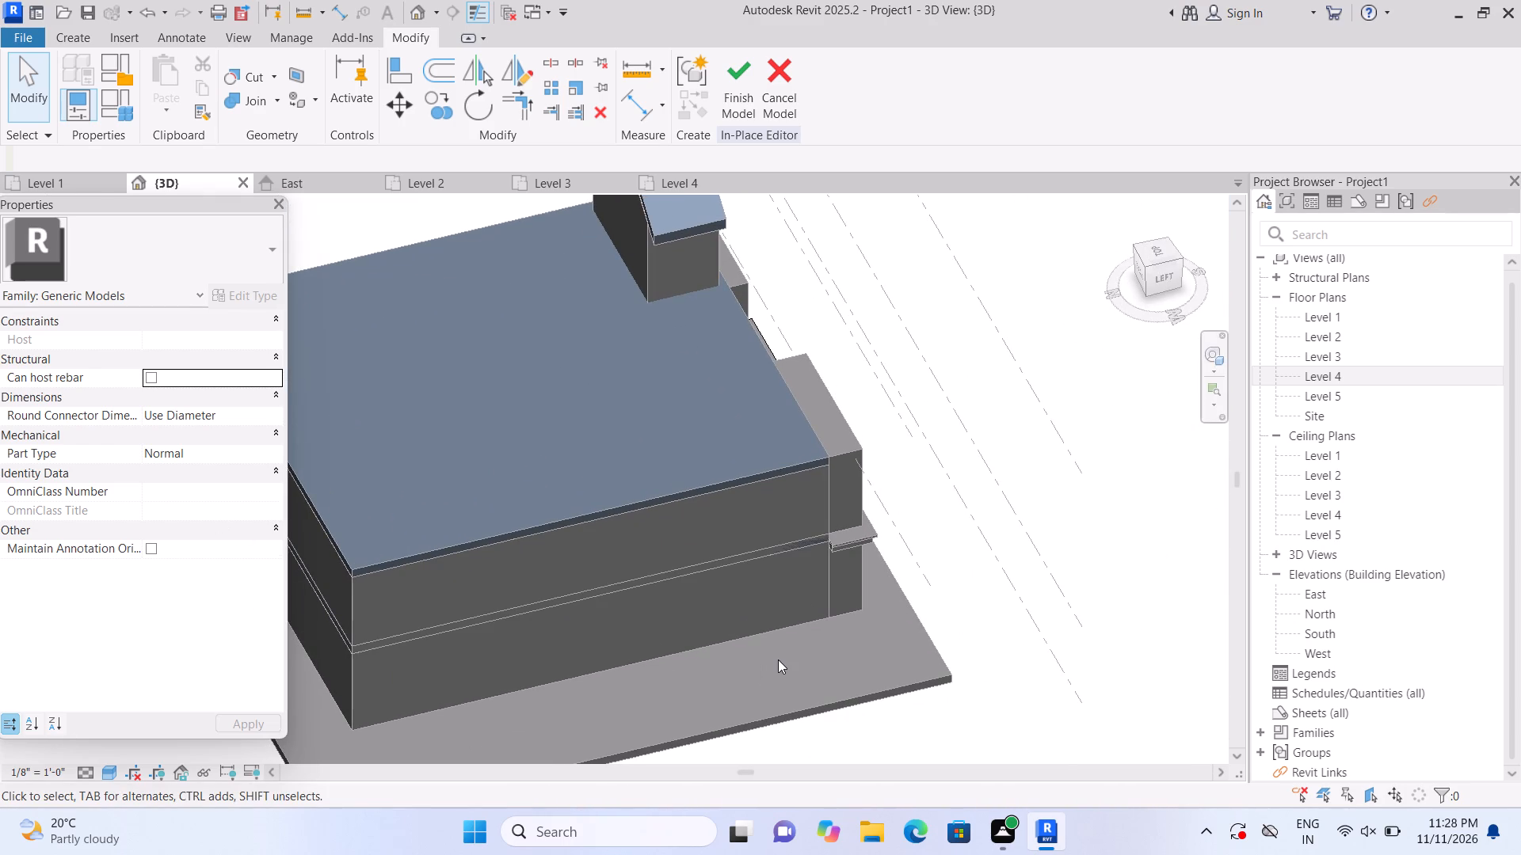
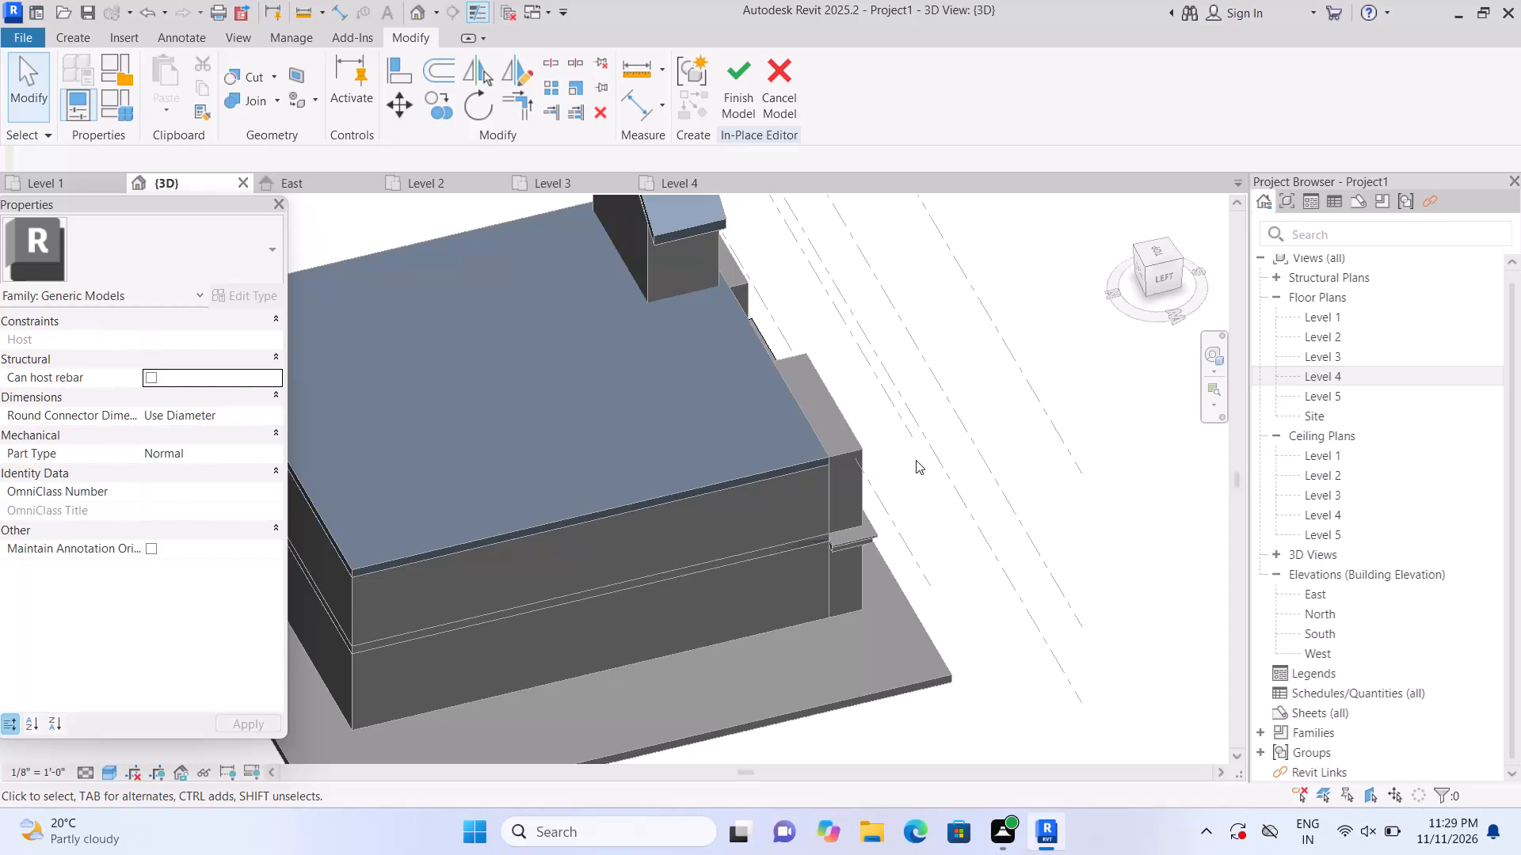
Start a solid extrusion for the in-place model and pick the main flat roof's top surface as its work plane.
scroll(911, 460, "up", 1)
middle_click_drag(1024, 660, 931, 711, "shift")
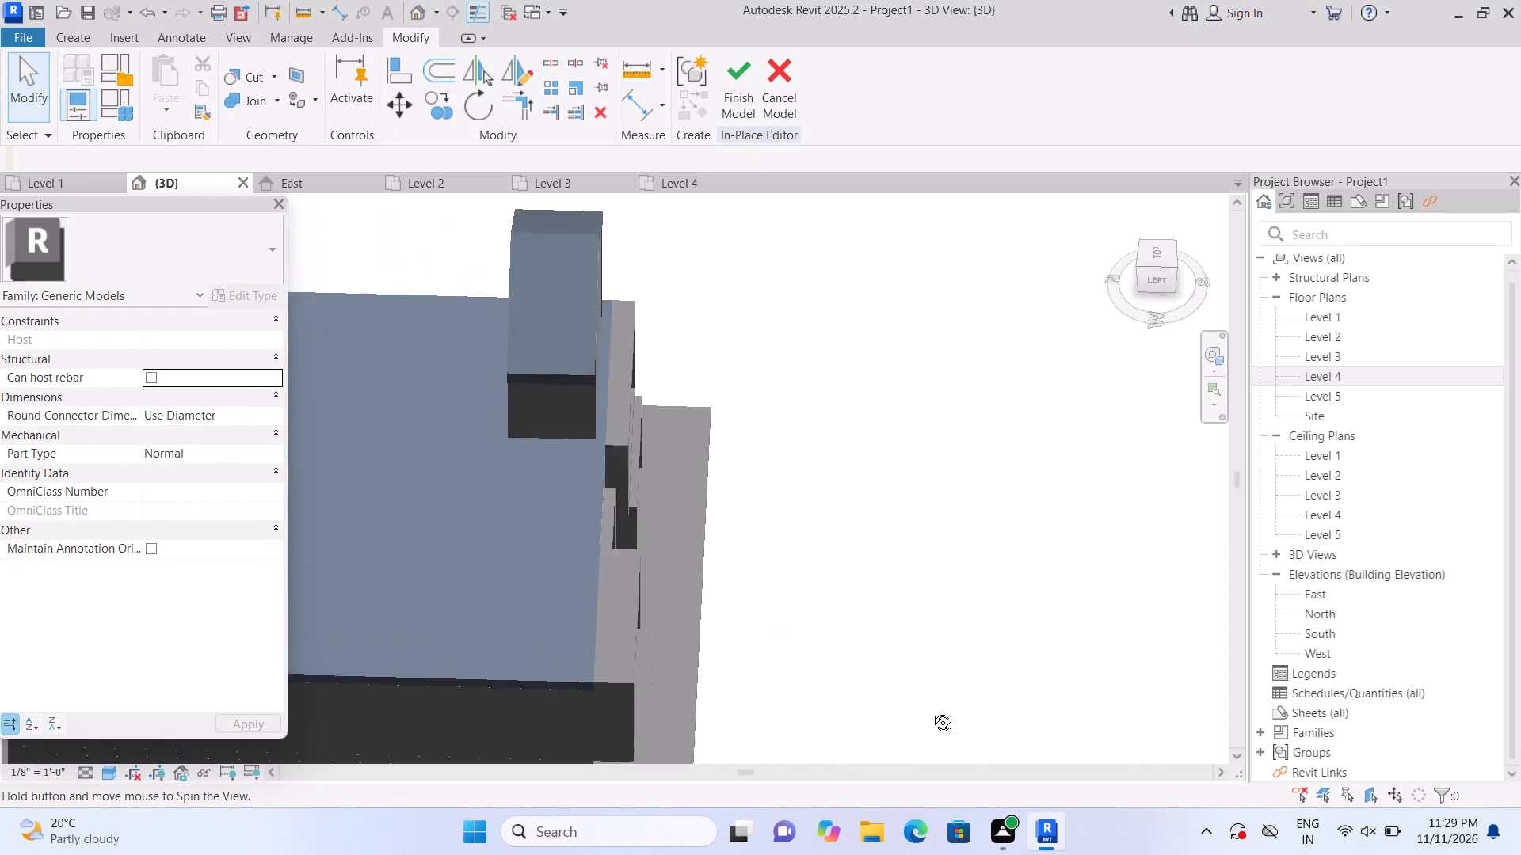
middle_click_drag(931, 711, 918, 712, "shift")
middle_click_drag(907, 631, 1150, 459)
middle_click(960, 692, "shift")
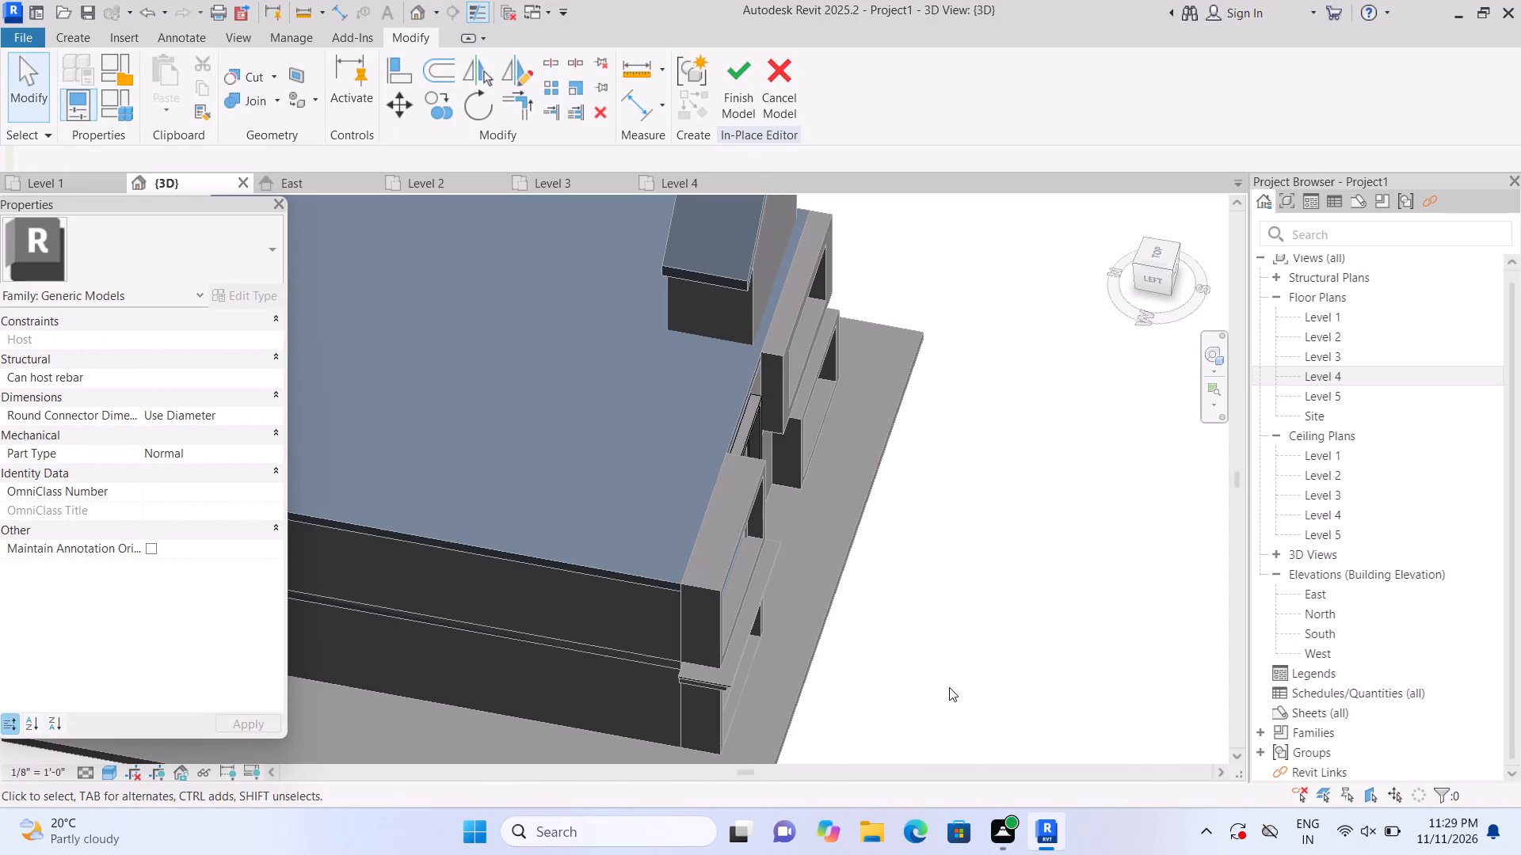
left_click(71, 45)
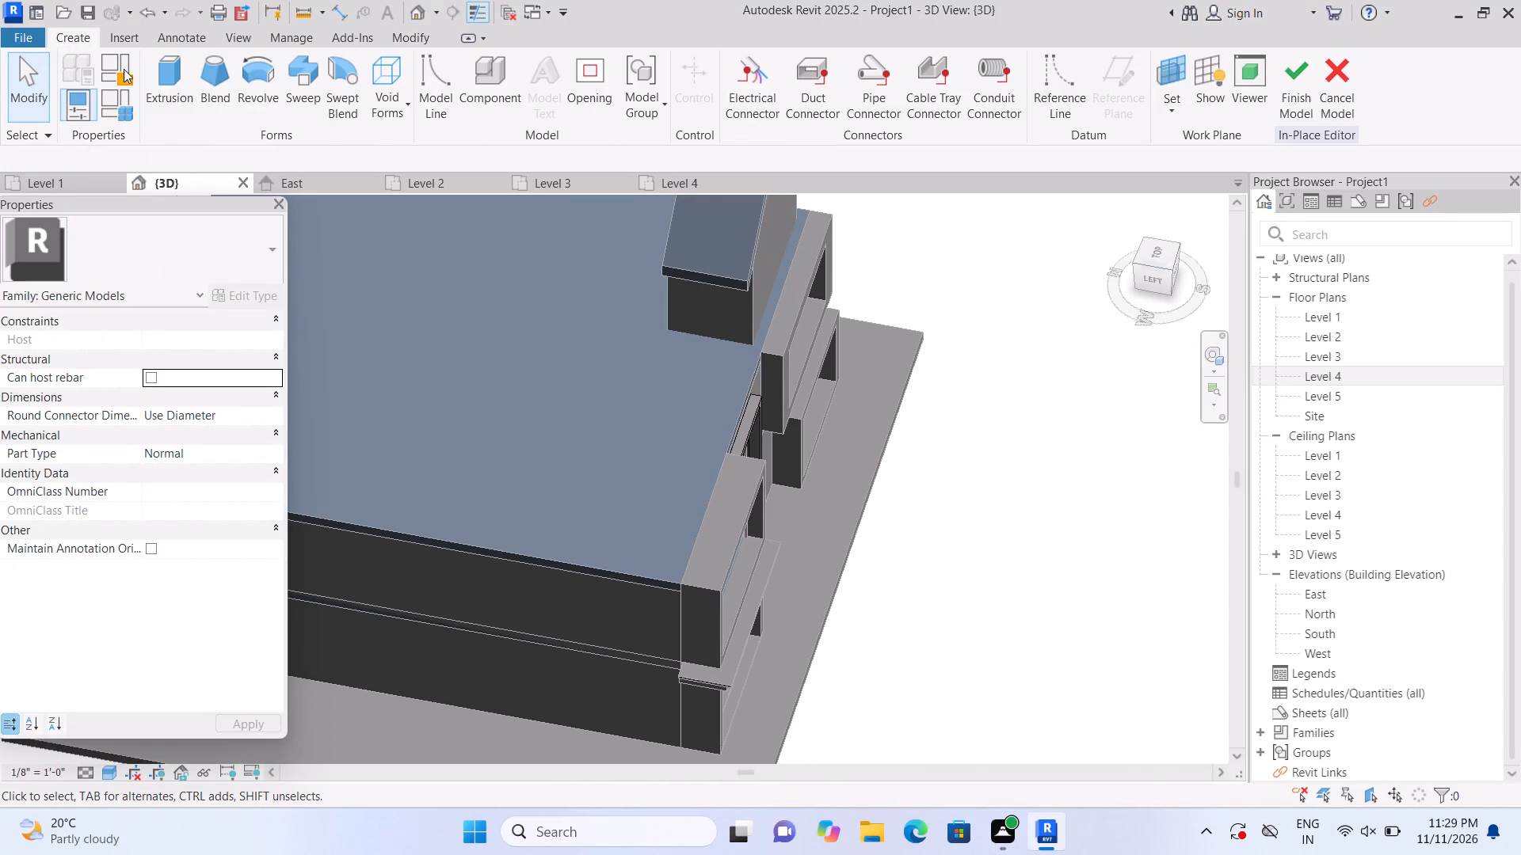
left_click(154, 82)
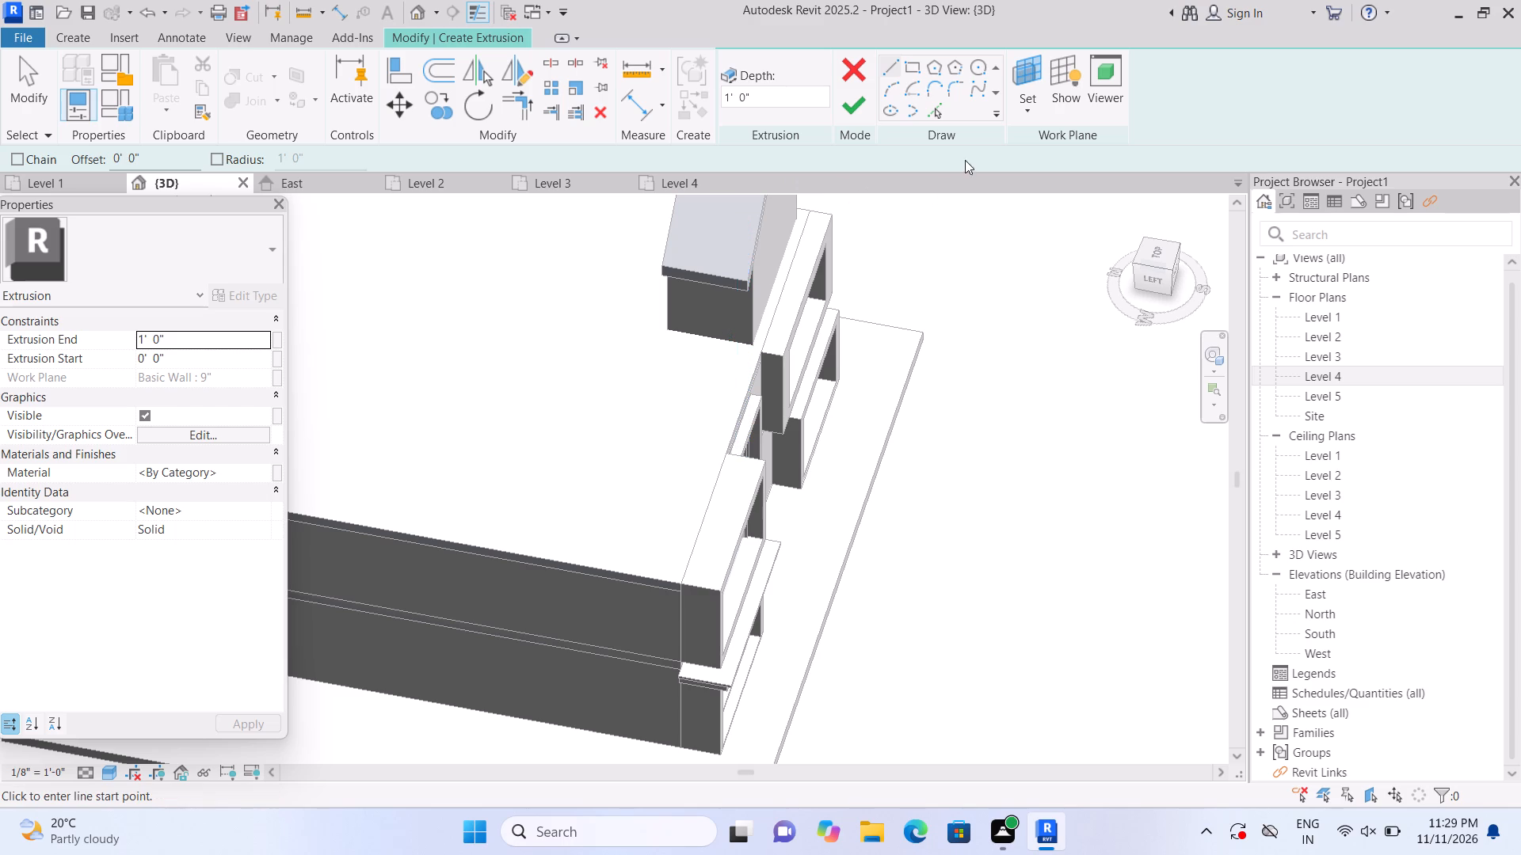
left_click(1030, 105)
left_click(1061, 177)
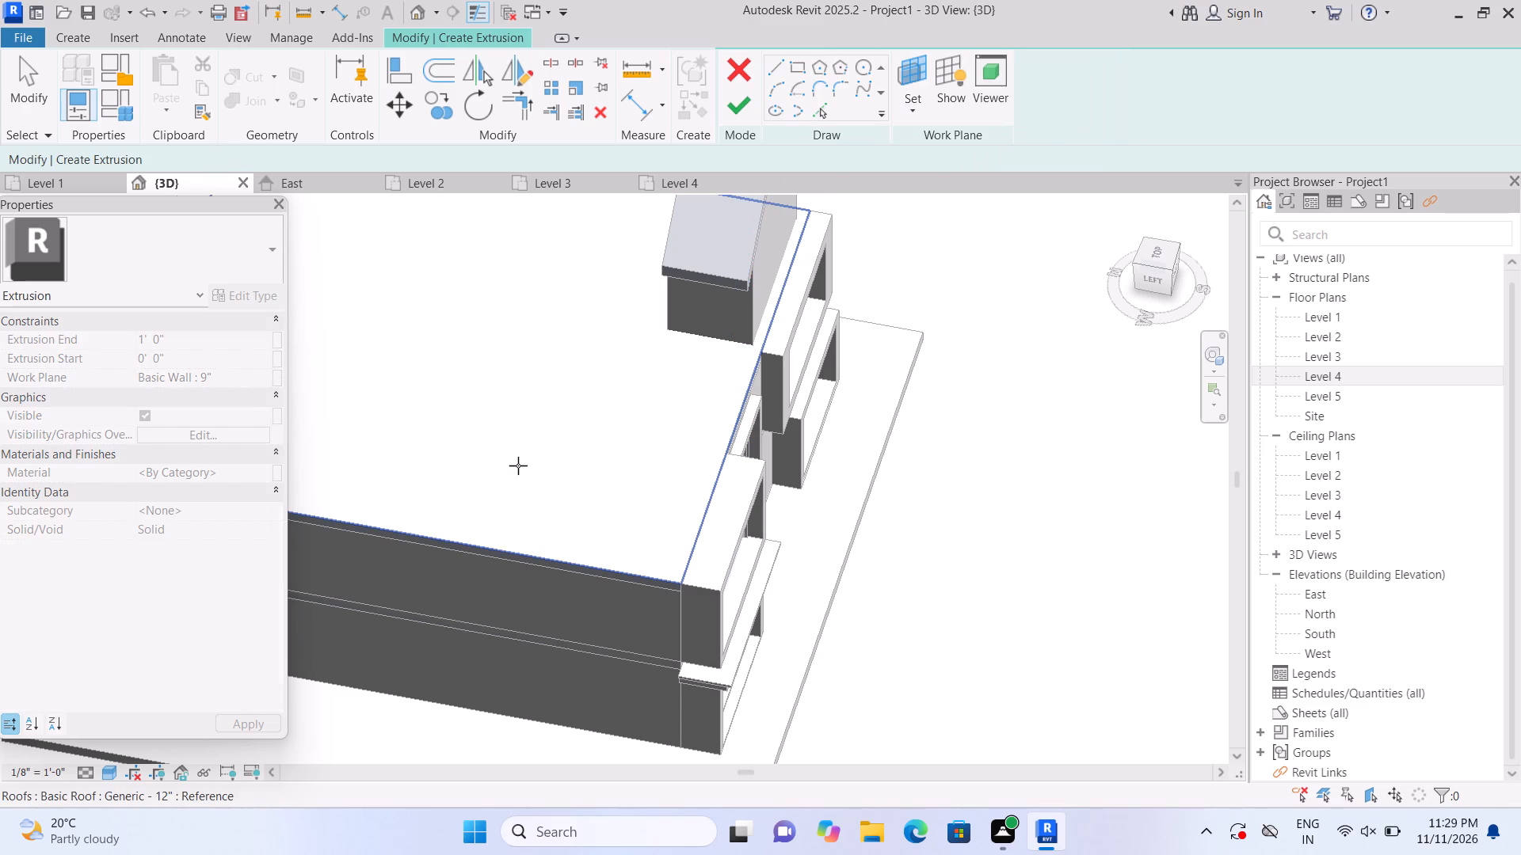
left_click(511, 458)
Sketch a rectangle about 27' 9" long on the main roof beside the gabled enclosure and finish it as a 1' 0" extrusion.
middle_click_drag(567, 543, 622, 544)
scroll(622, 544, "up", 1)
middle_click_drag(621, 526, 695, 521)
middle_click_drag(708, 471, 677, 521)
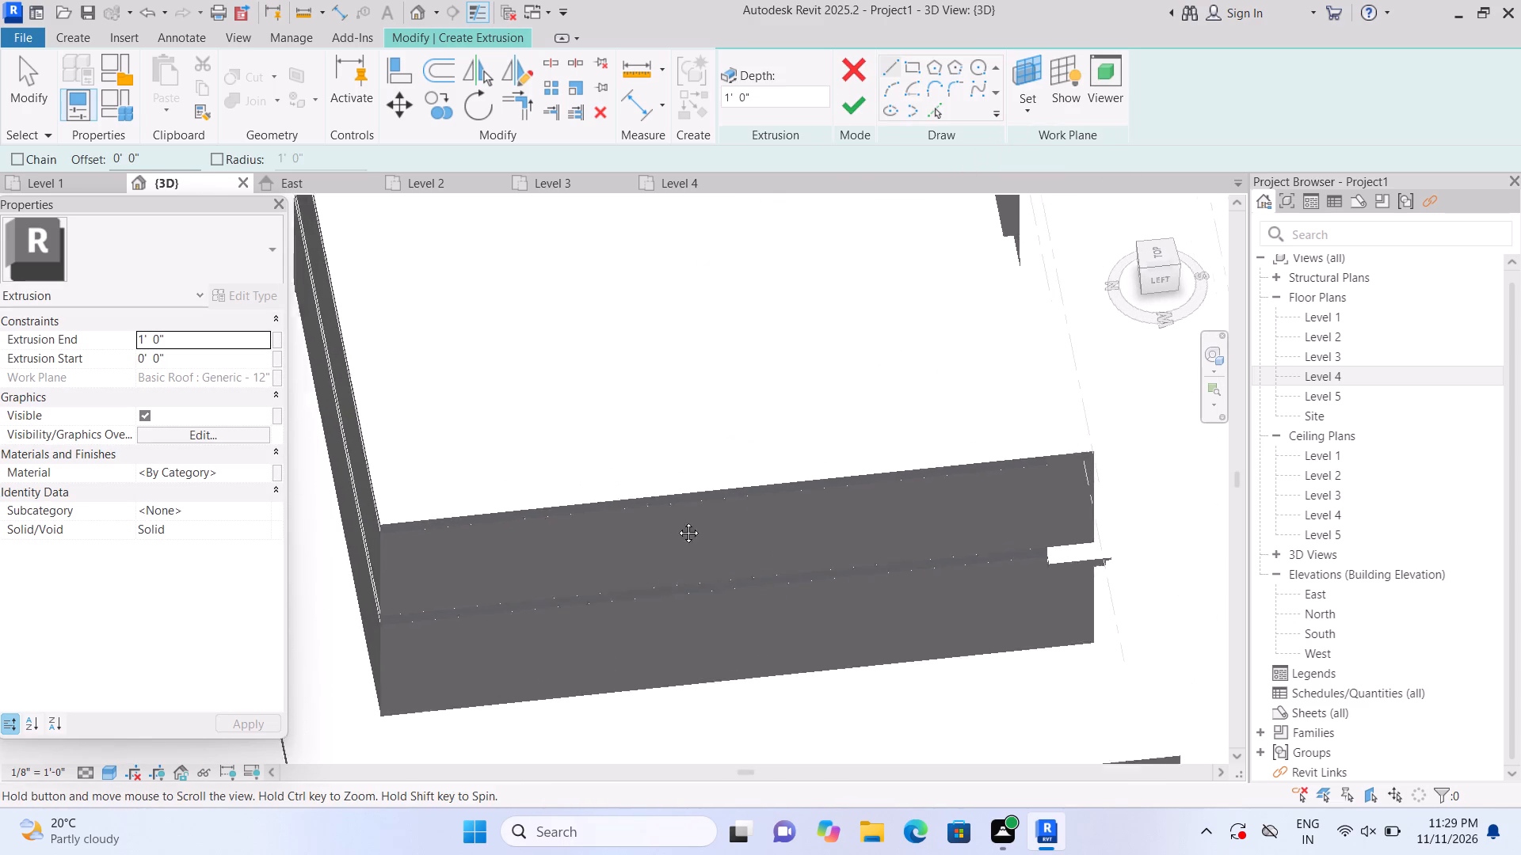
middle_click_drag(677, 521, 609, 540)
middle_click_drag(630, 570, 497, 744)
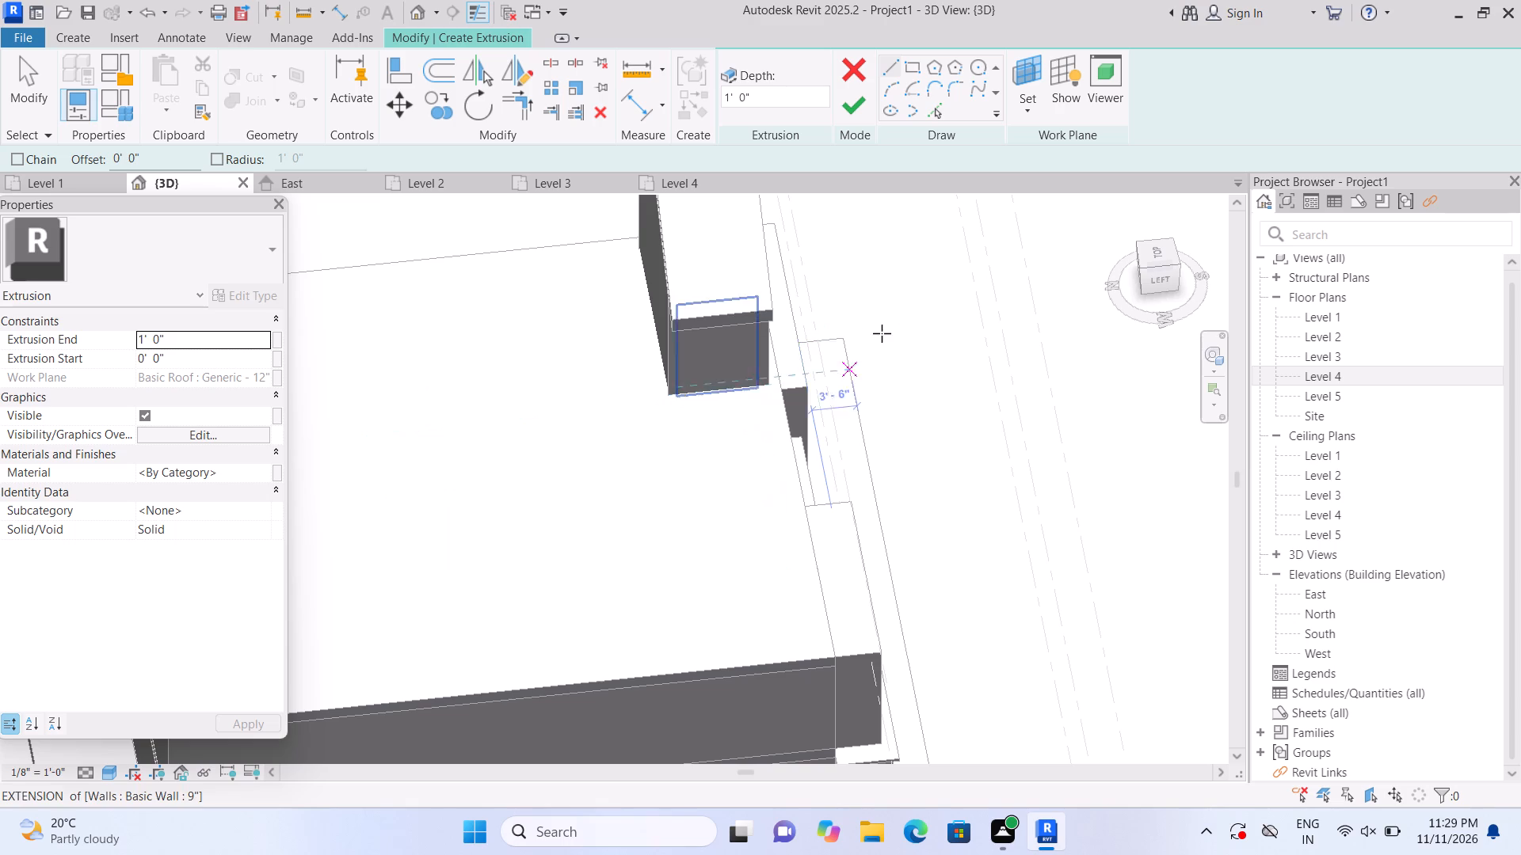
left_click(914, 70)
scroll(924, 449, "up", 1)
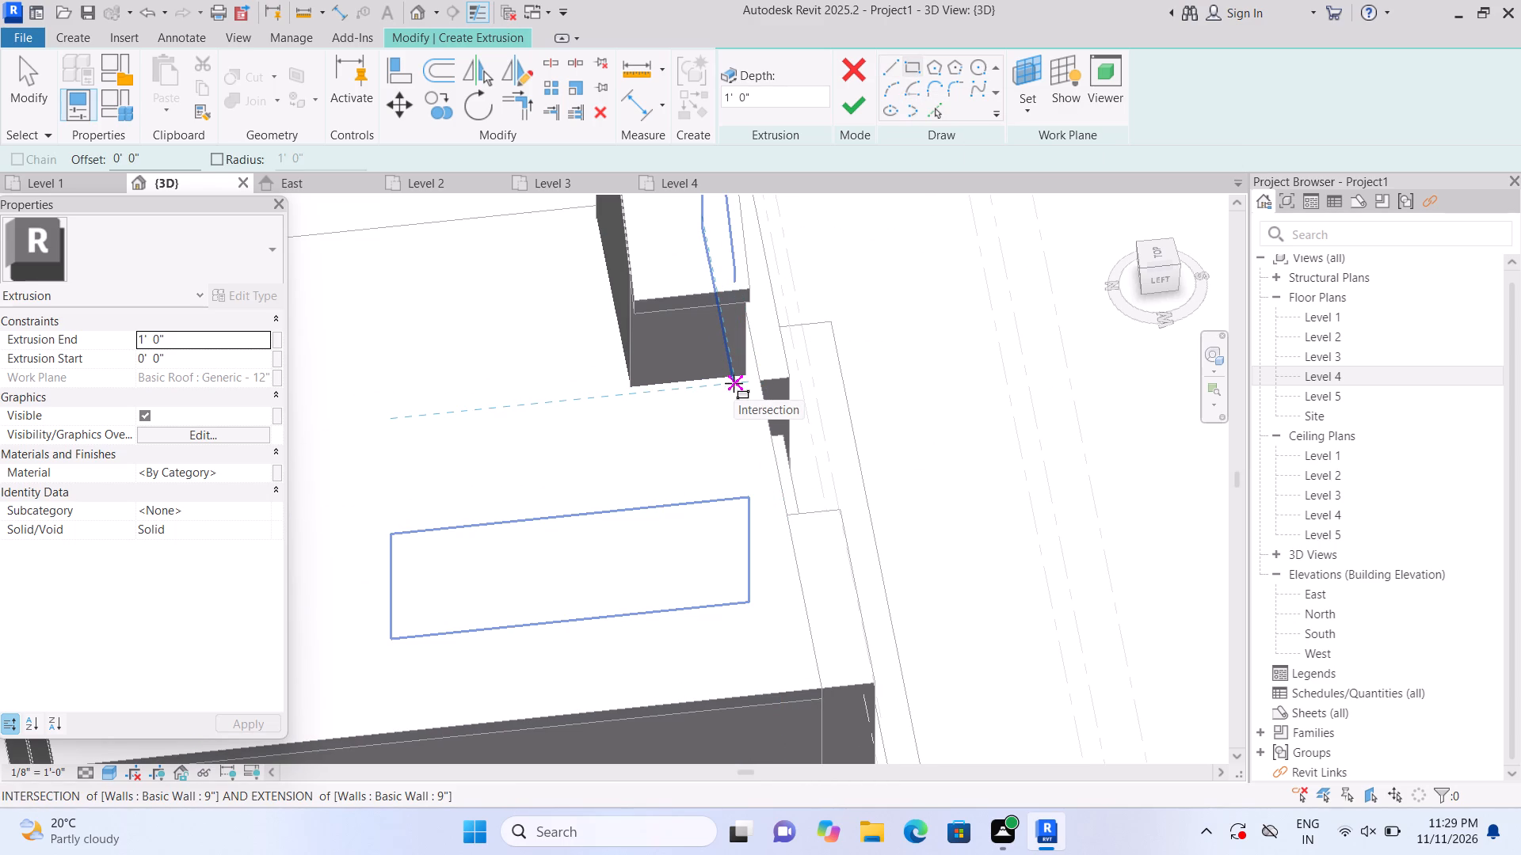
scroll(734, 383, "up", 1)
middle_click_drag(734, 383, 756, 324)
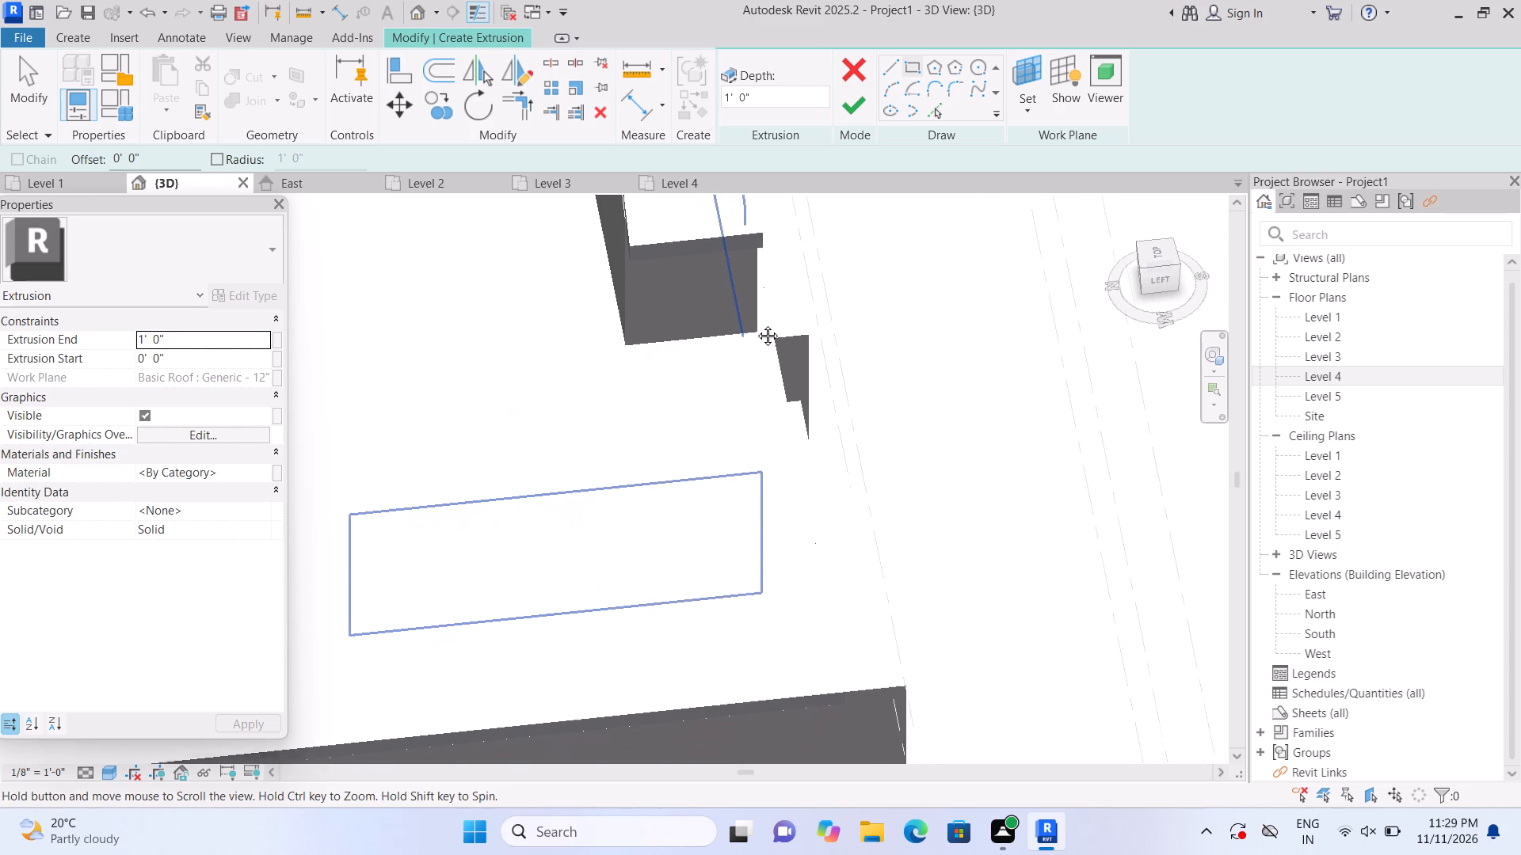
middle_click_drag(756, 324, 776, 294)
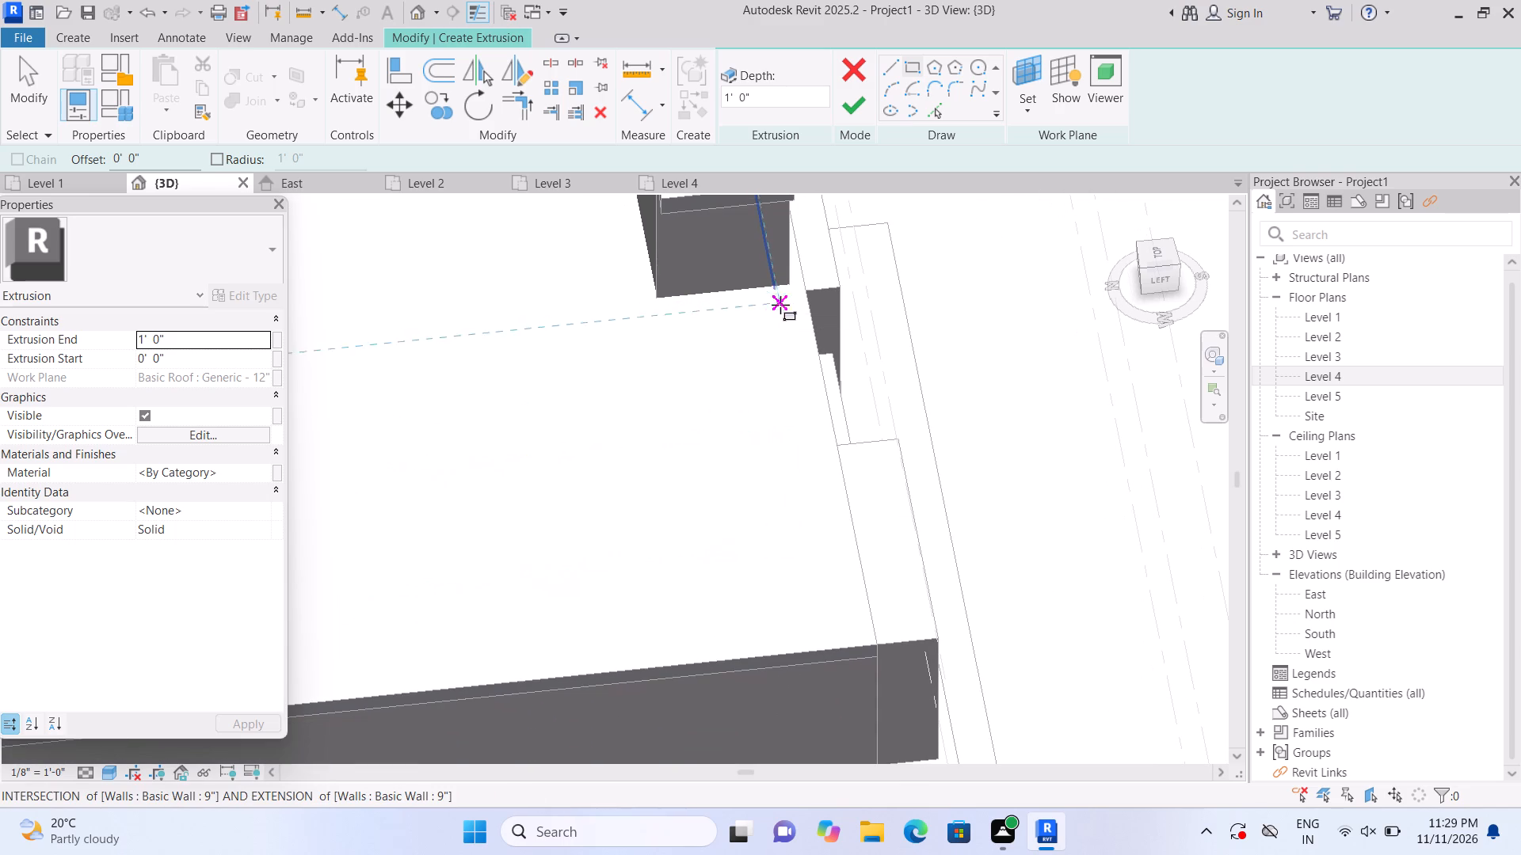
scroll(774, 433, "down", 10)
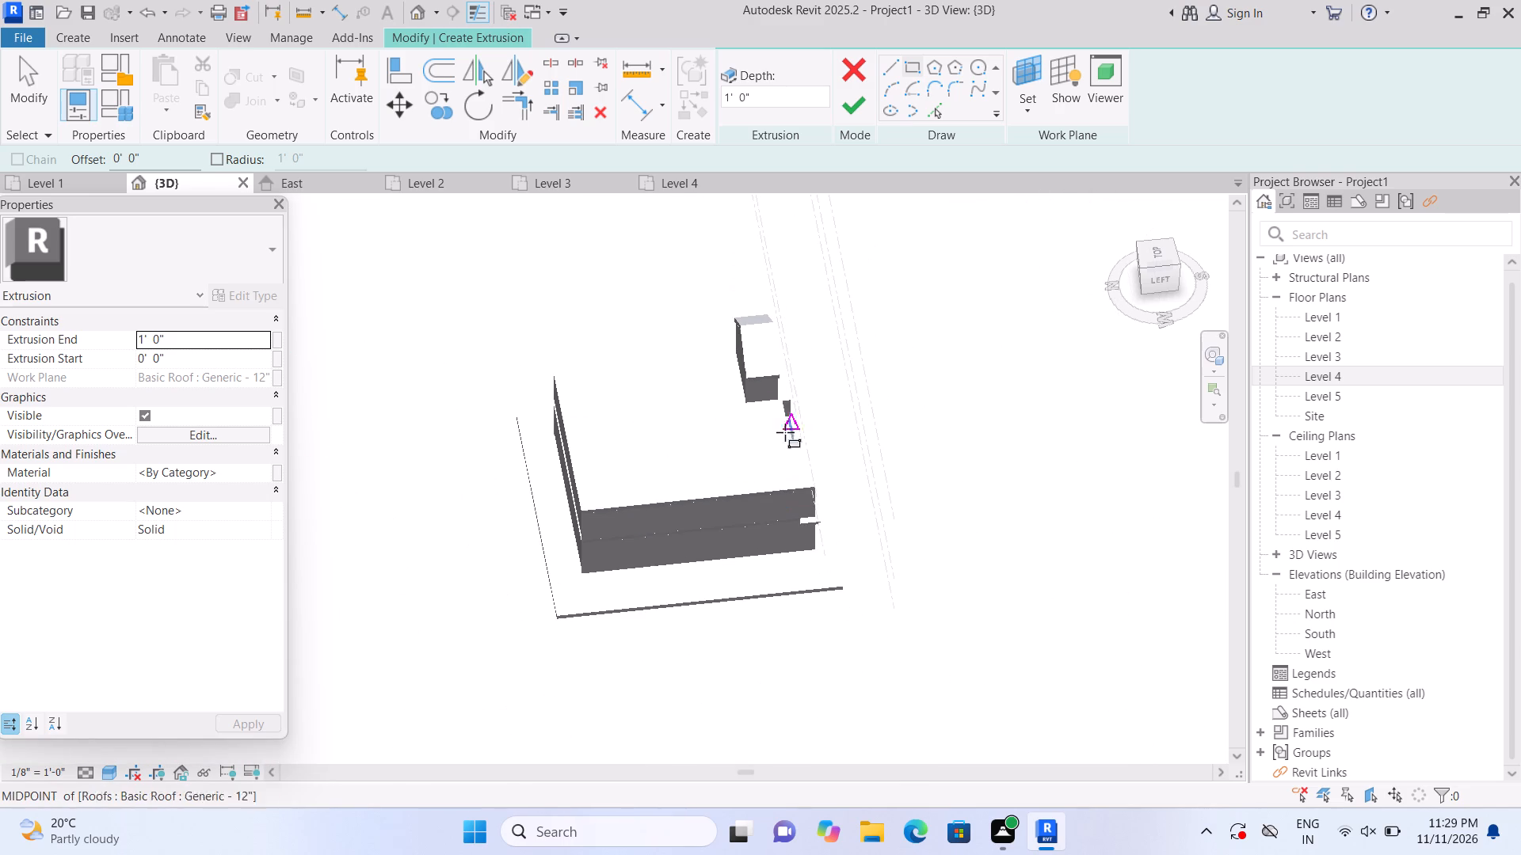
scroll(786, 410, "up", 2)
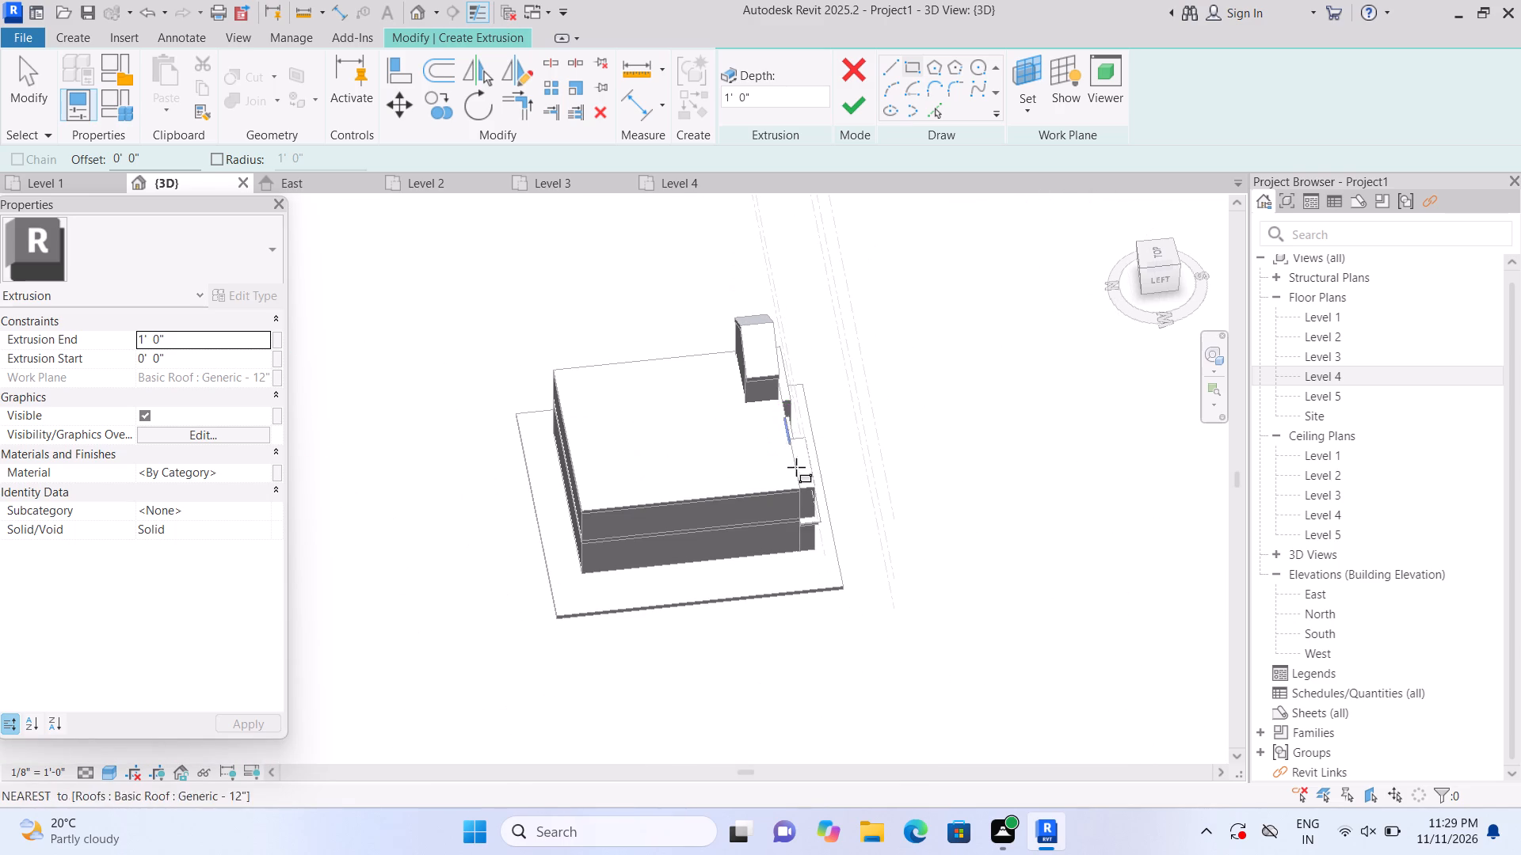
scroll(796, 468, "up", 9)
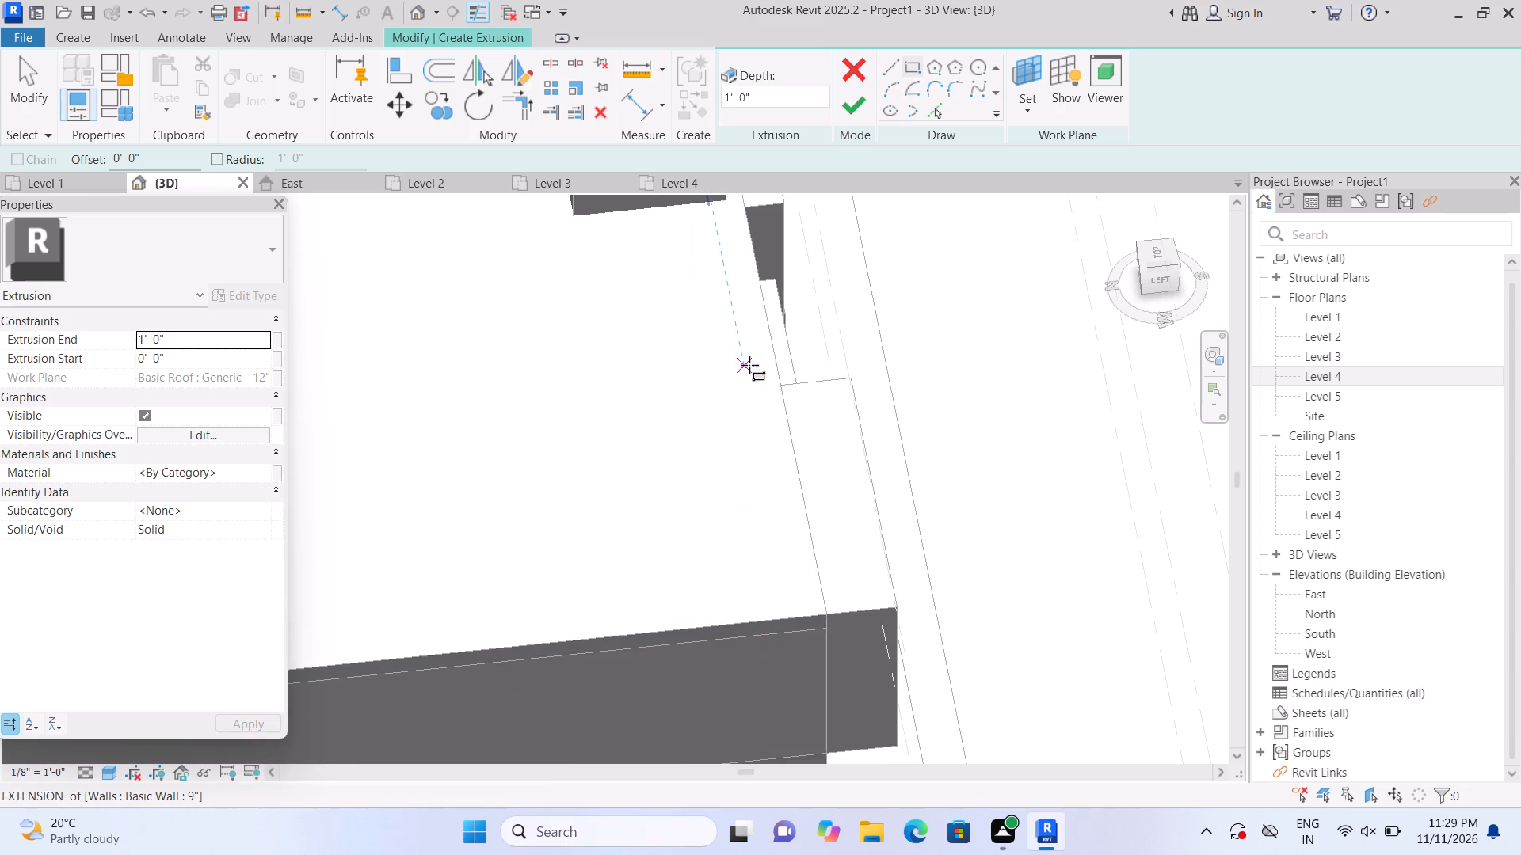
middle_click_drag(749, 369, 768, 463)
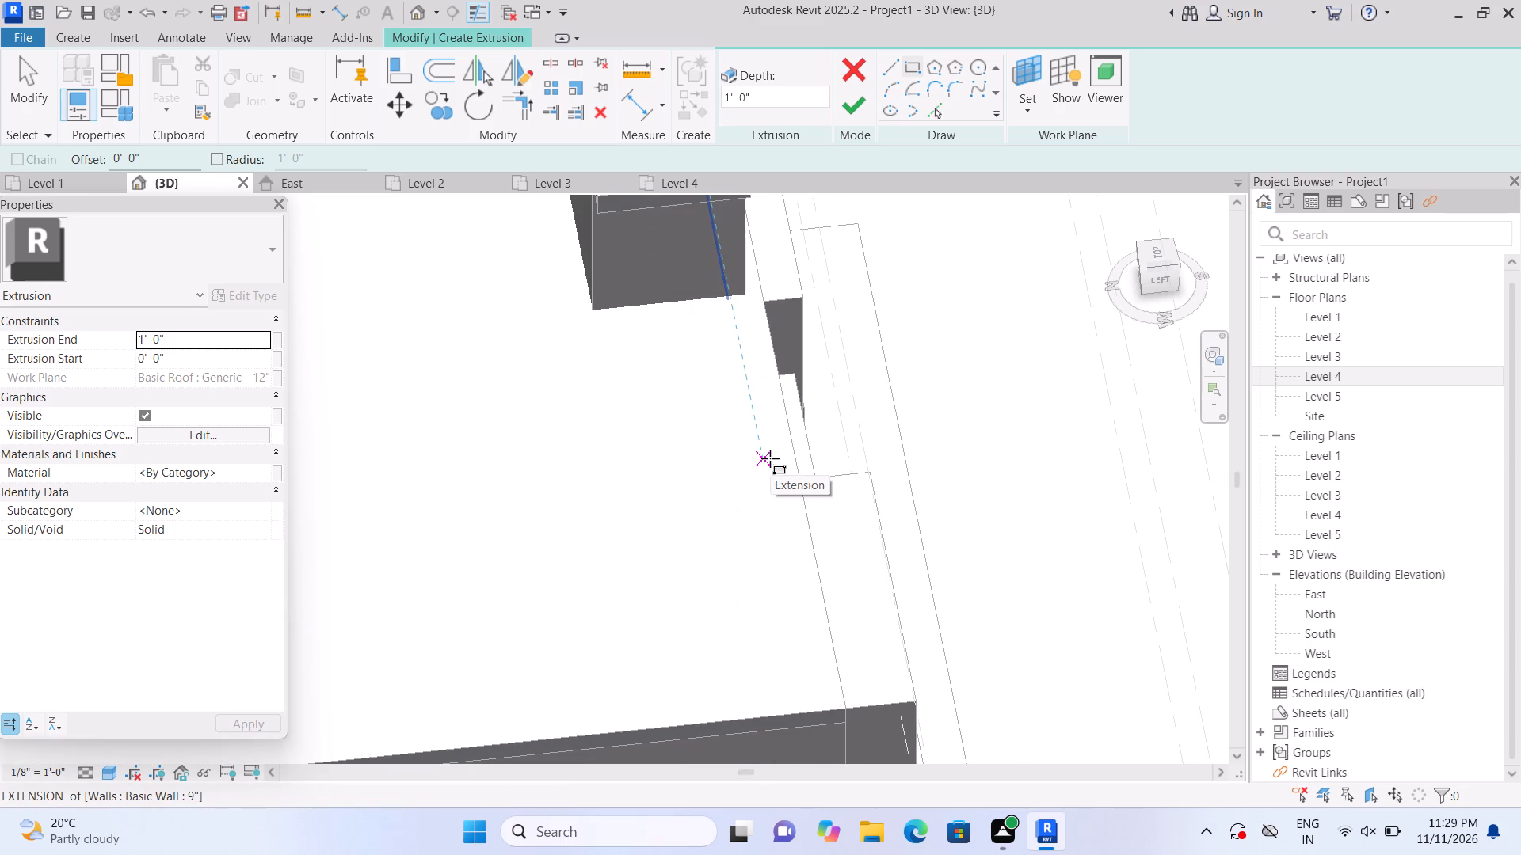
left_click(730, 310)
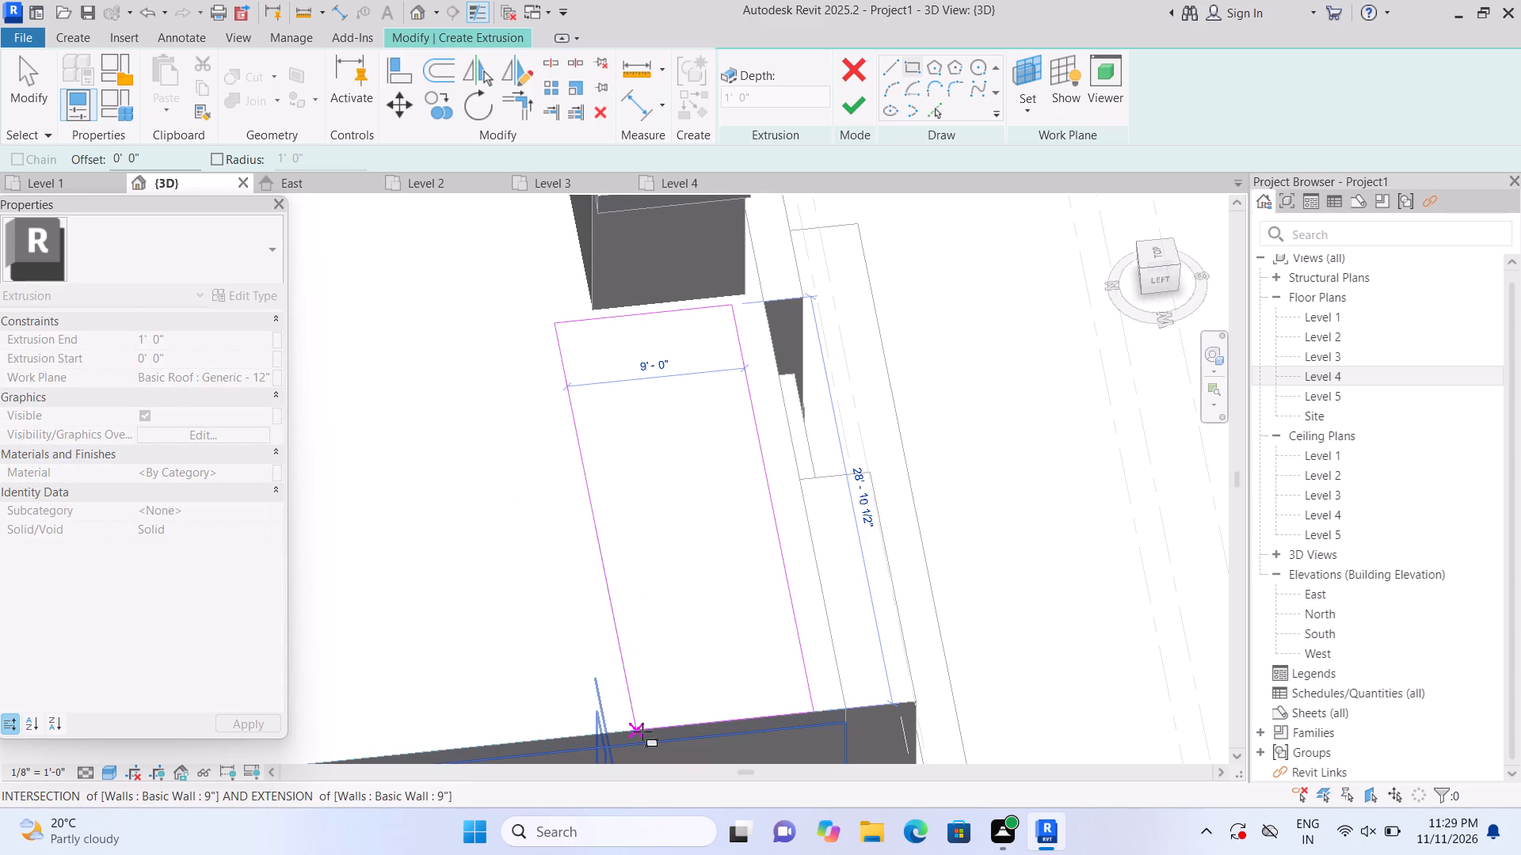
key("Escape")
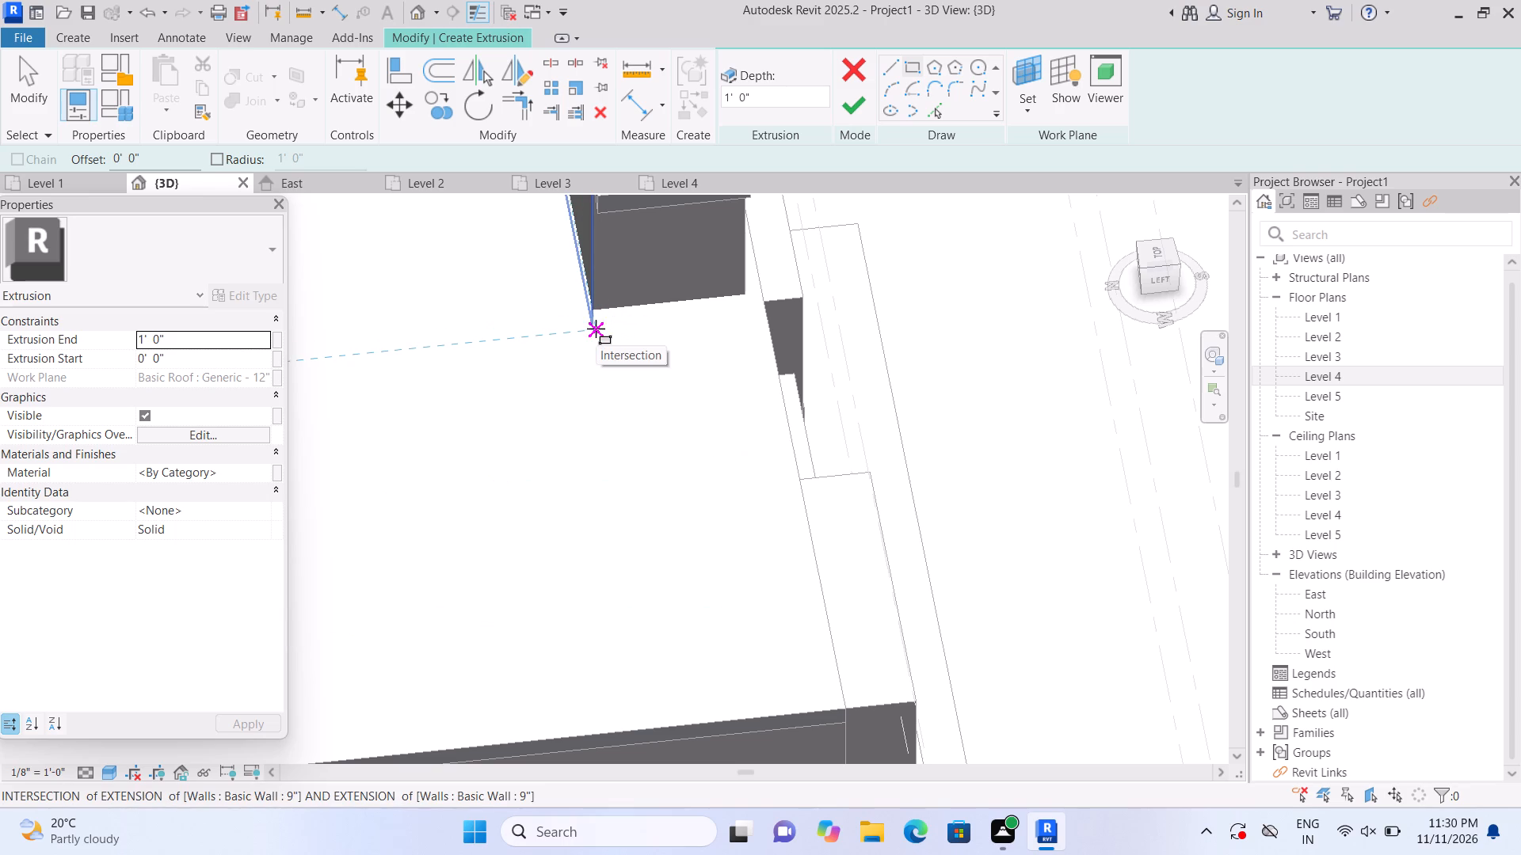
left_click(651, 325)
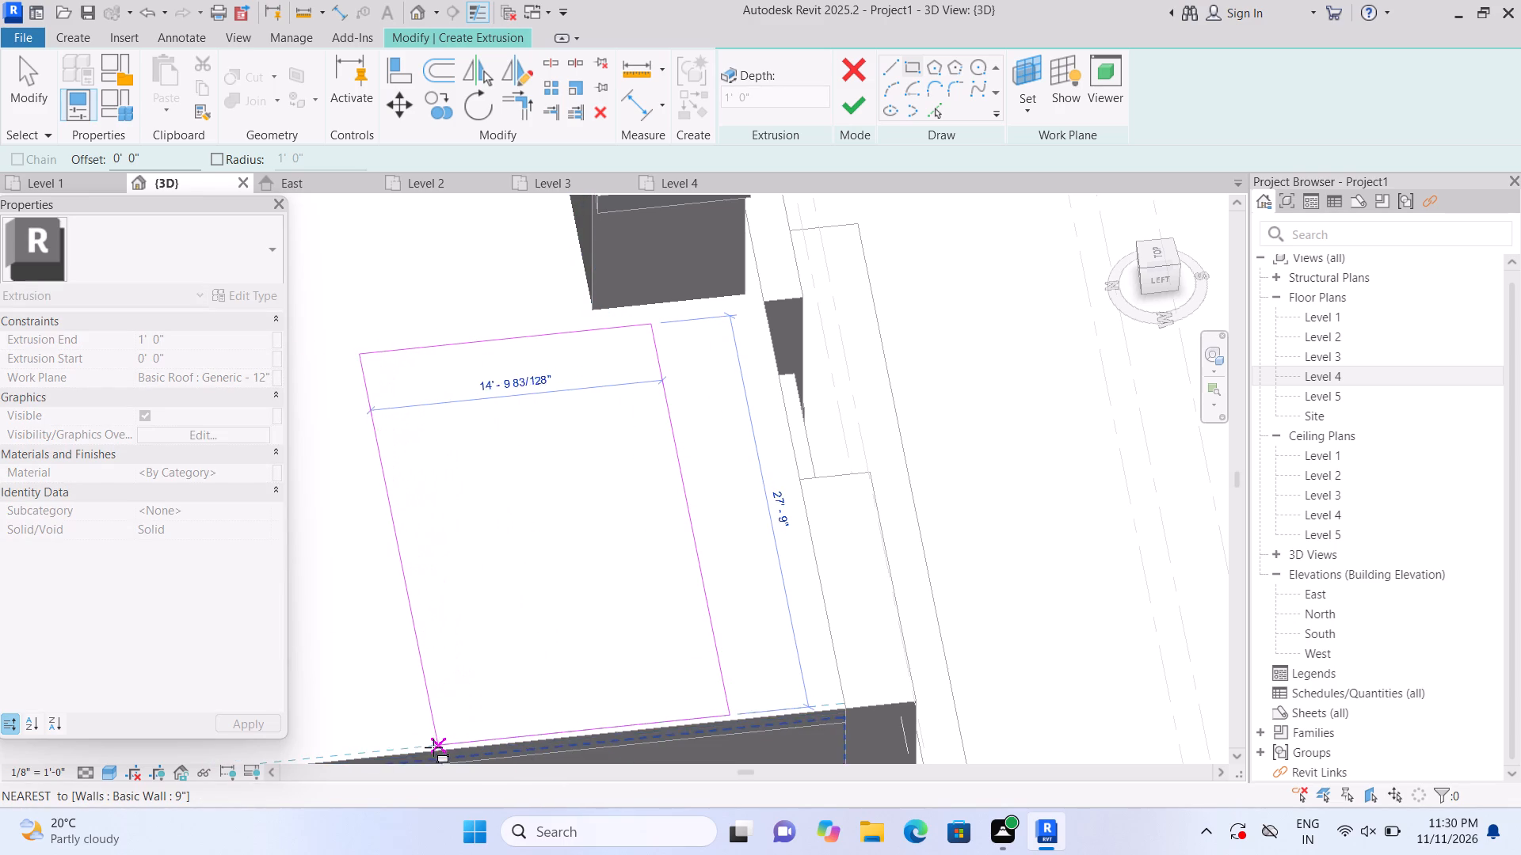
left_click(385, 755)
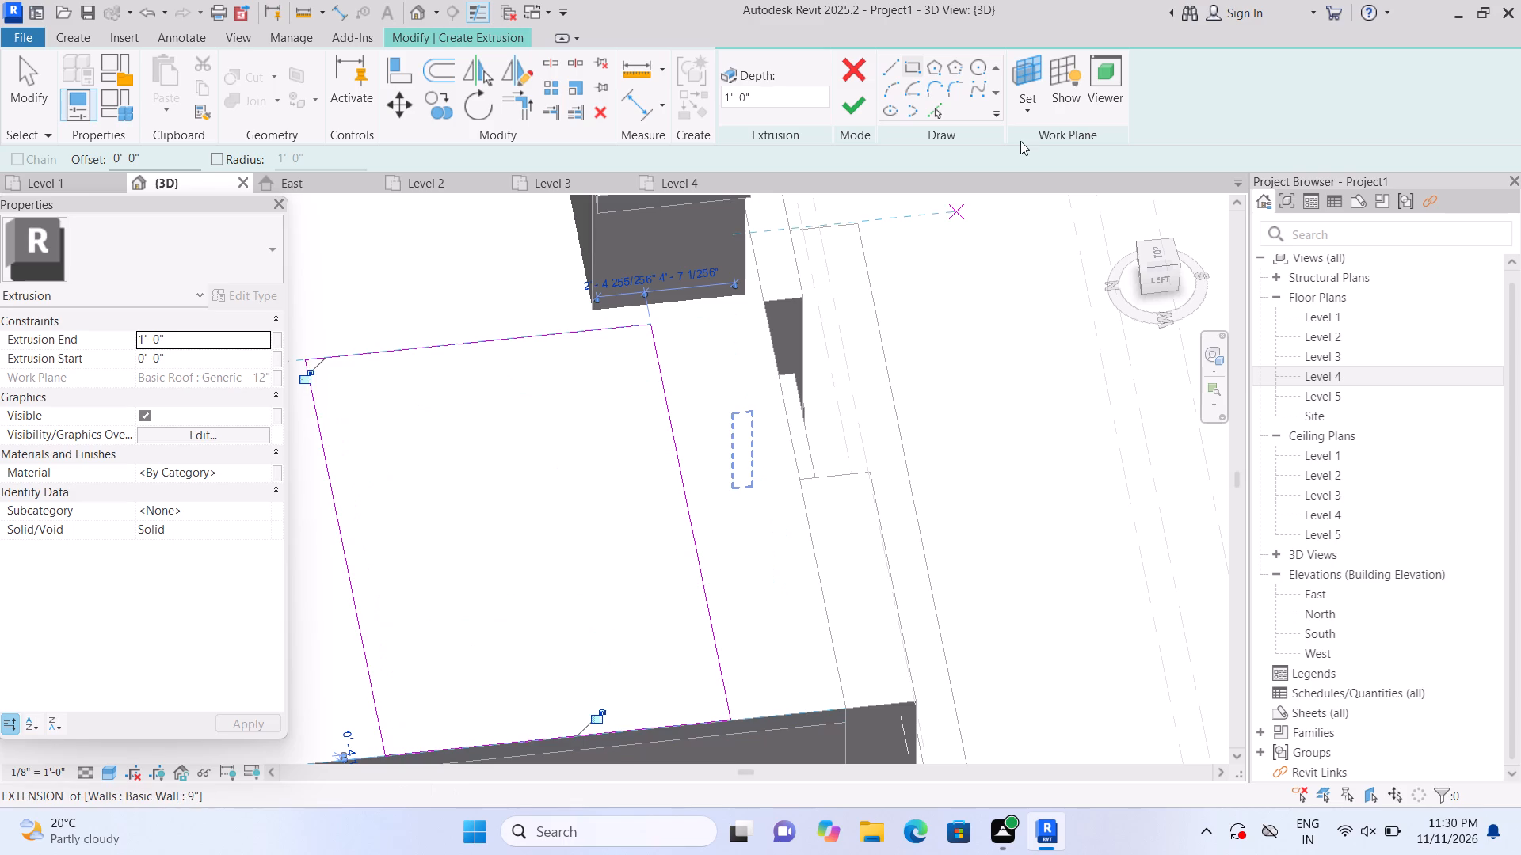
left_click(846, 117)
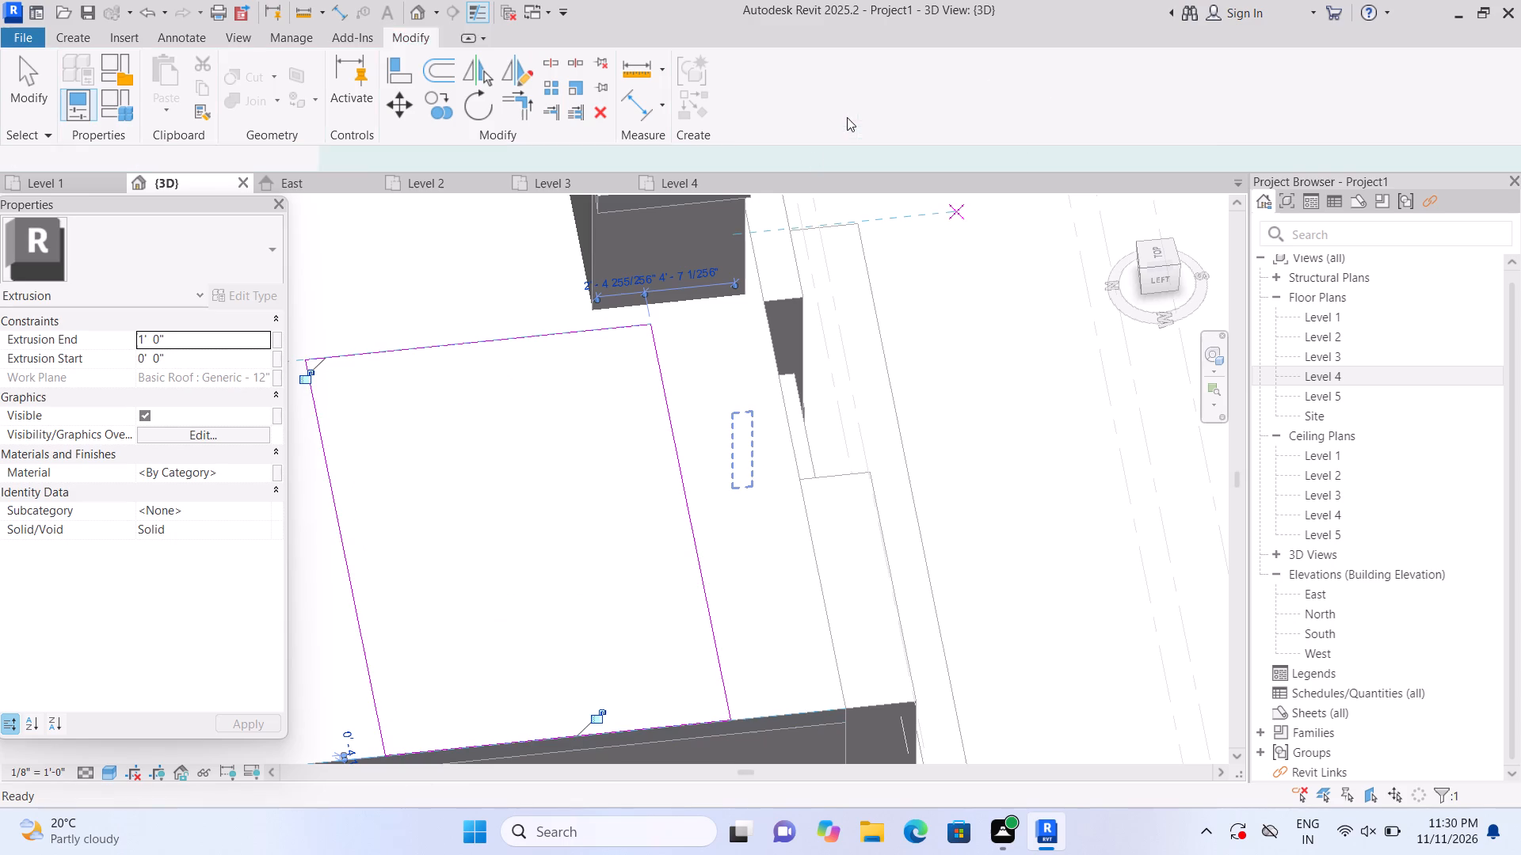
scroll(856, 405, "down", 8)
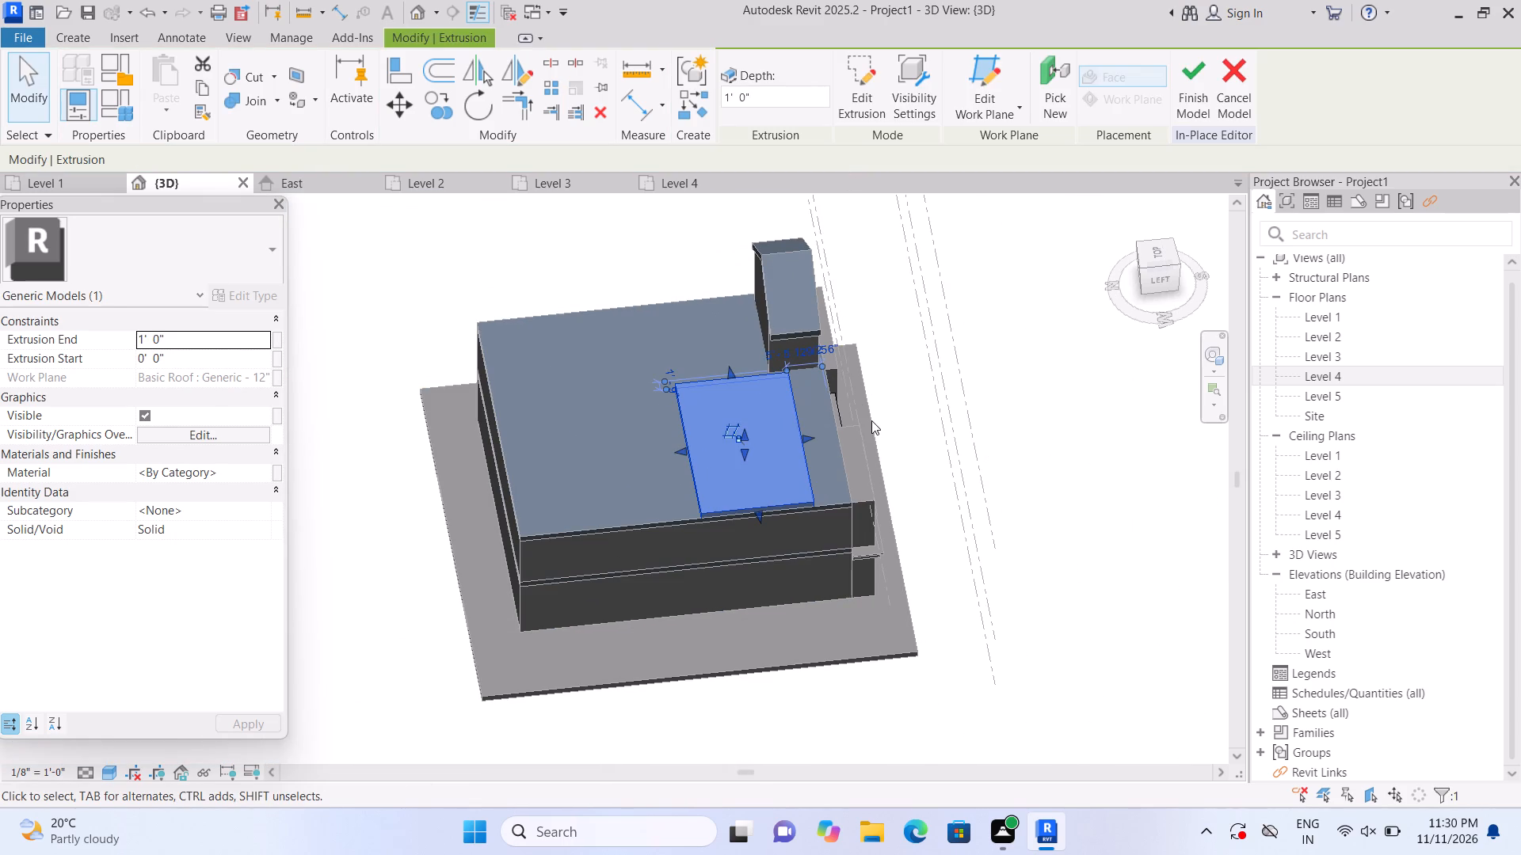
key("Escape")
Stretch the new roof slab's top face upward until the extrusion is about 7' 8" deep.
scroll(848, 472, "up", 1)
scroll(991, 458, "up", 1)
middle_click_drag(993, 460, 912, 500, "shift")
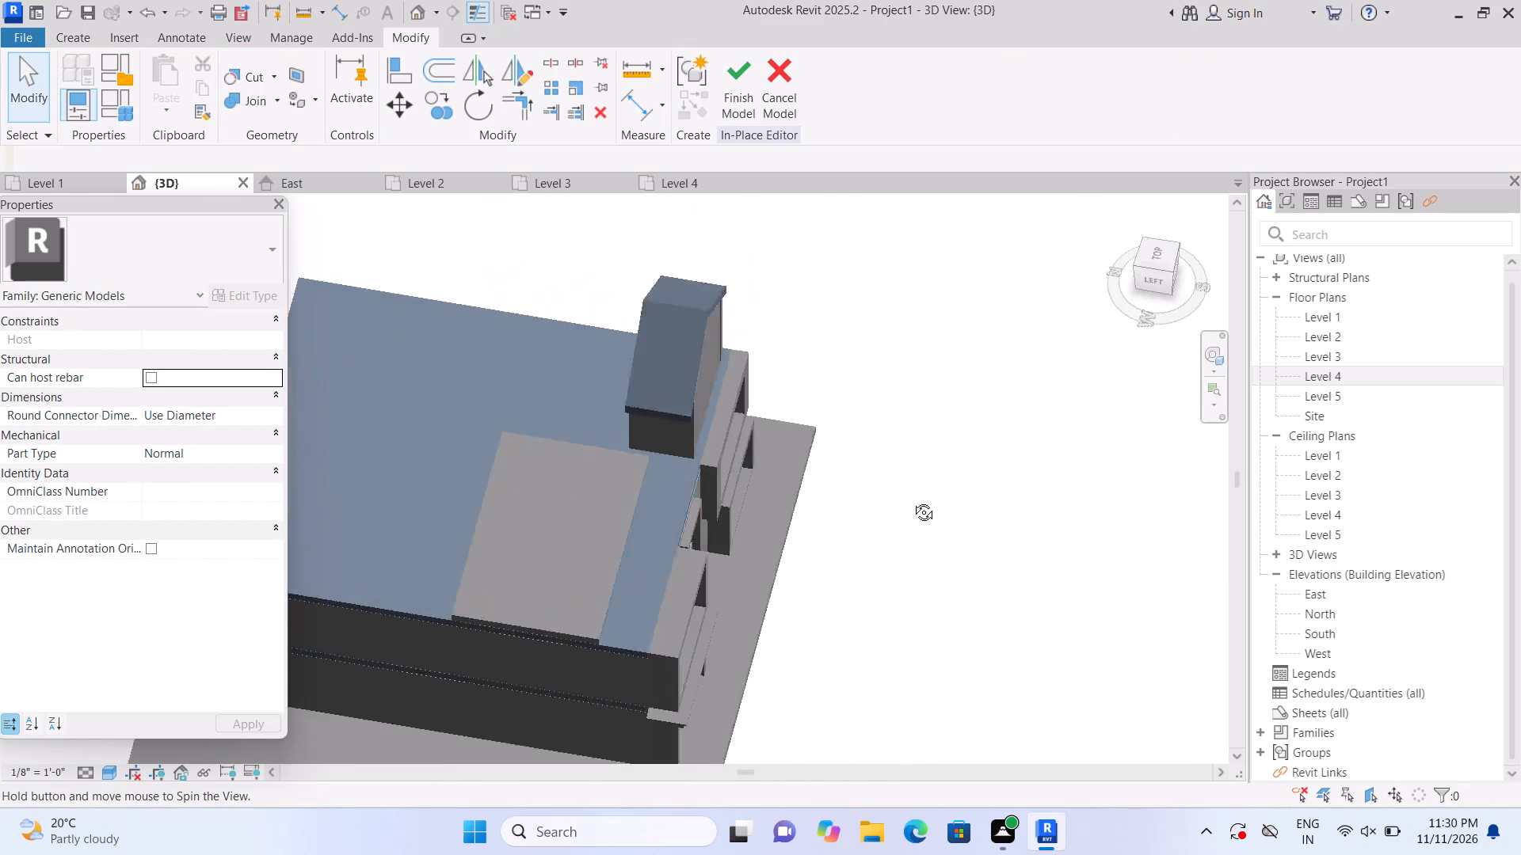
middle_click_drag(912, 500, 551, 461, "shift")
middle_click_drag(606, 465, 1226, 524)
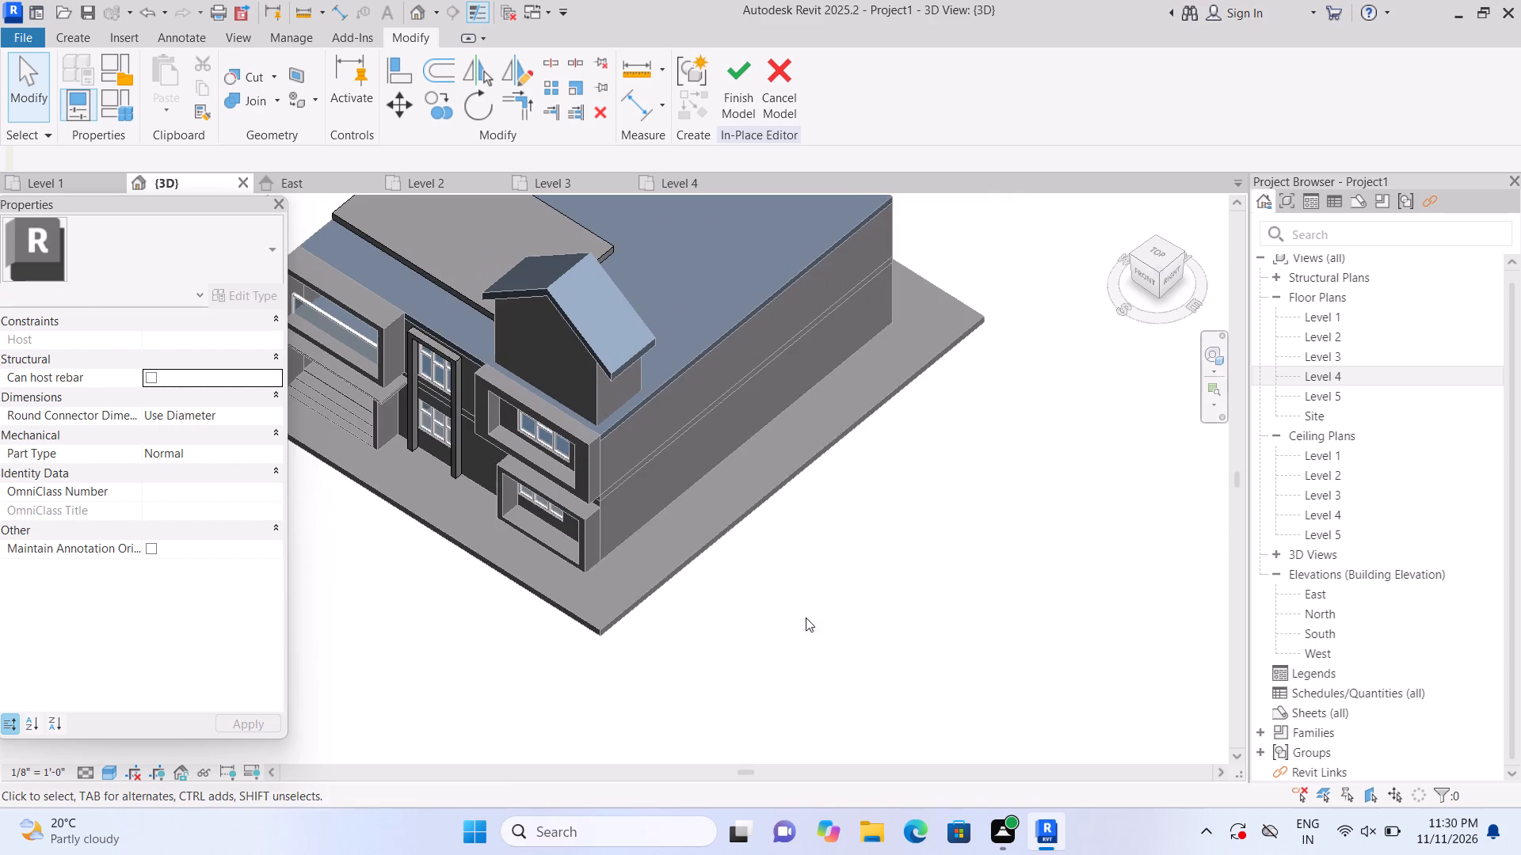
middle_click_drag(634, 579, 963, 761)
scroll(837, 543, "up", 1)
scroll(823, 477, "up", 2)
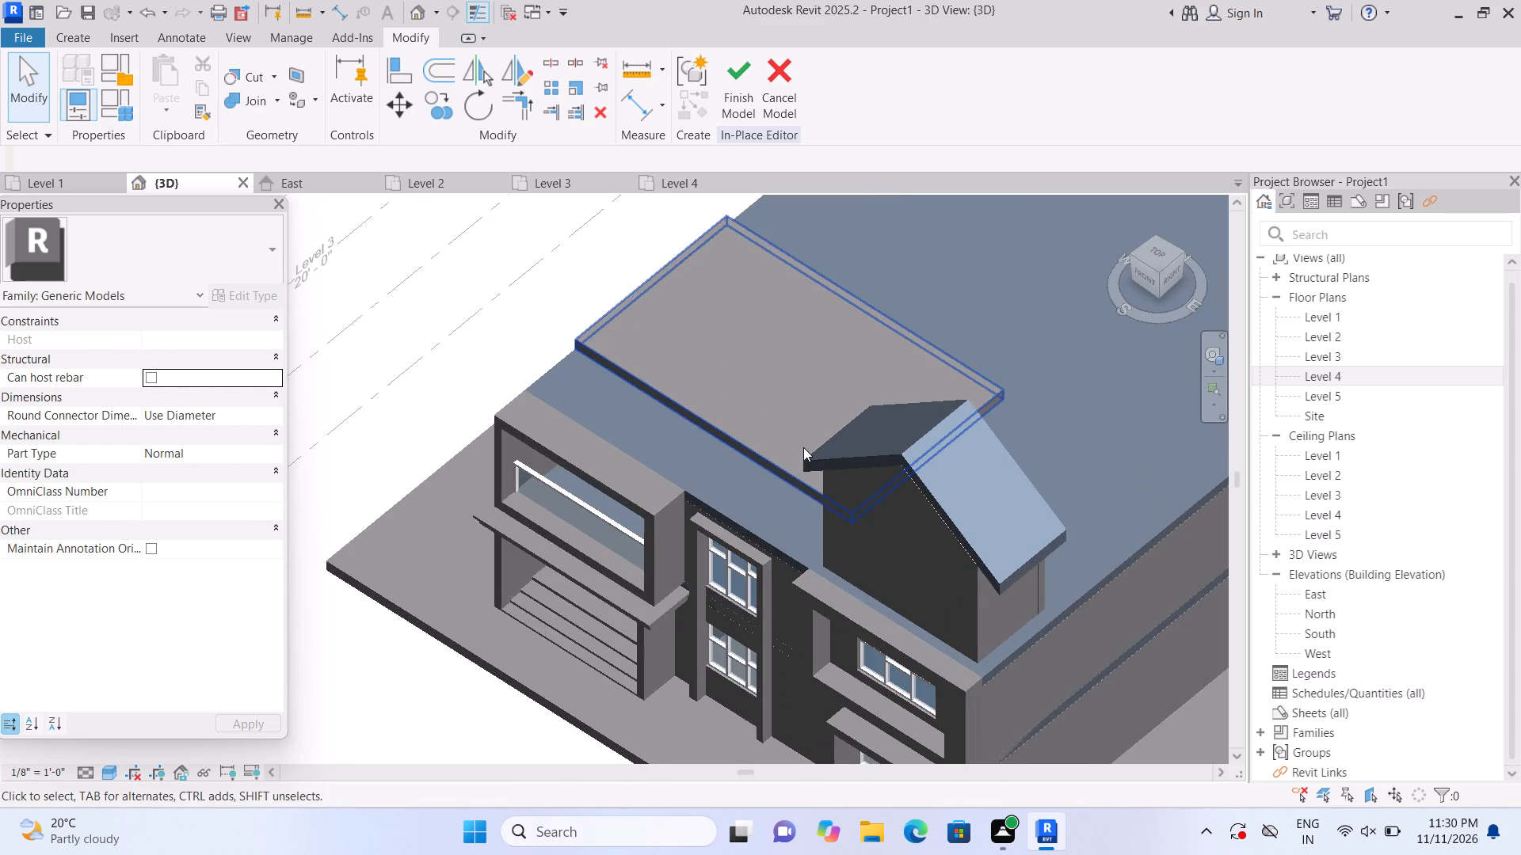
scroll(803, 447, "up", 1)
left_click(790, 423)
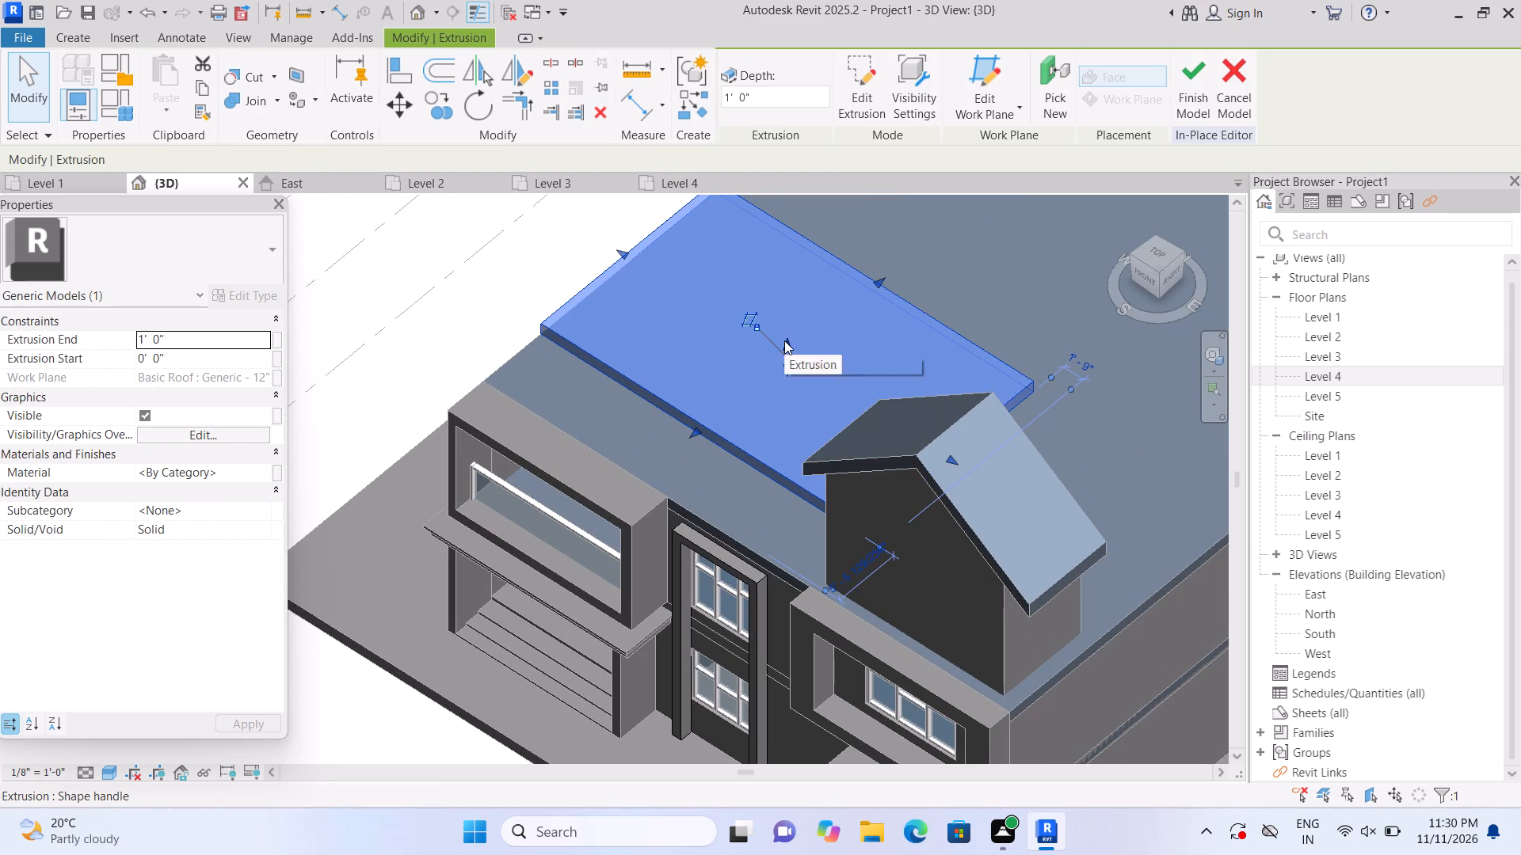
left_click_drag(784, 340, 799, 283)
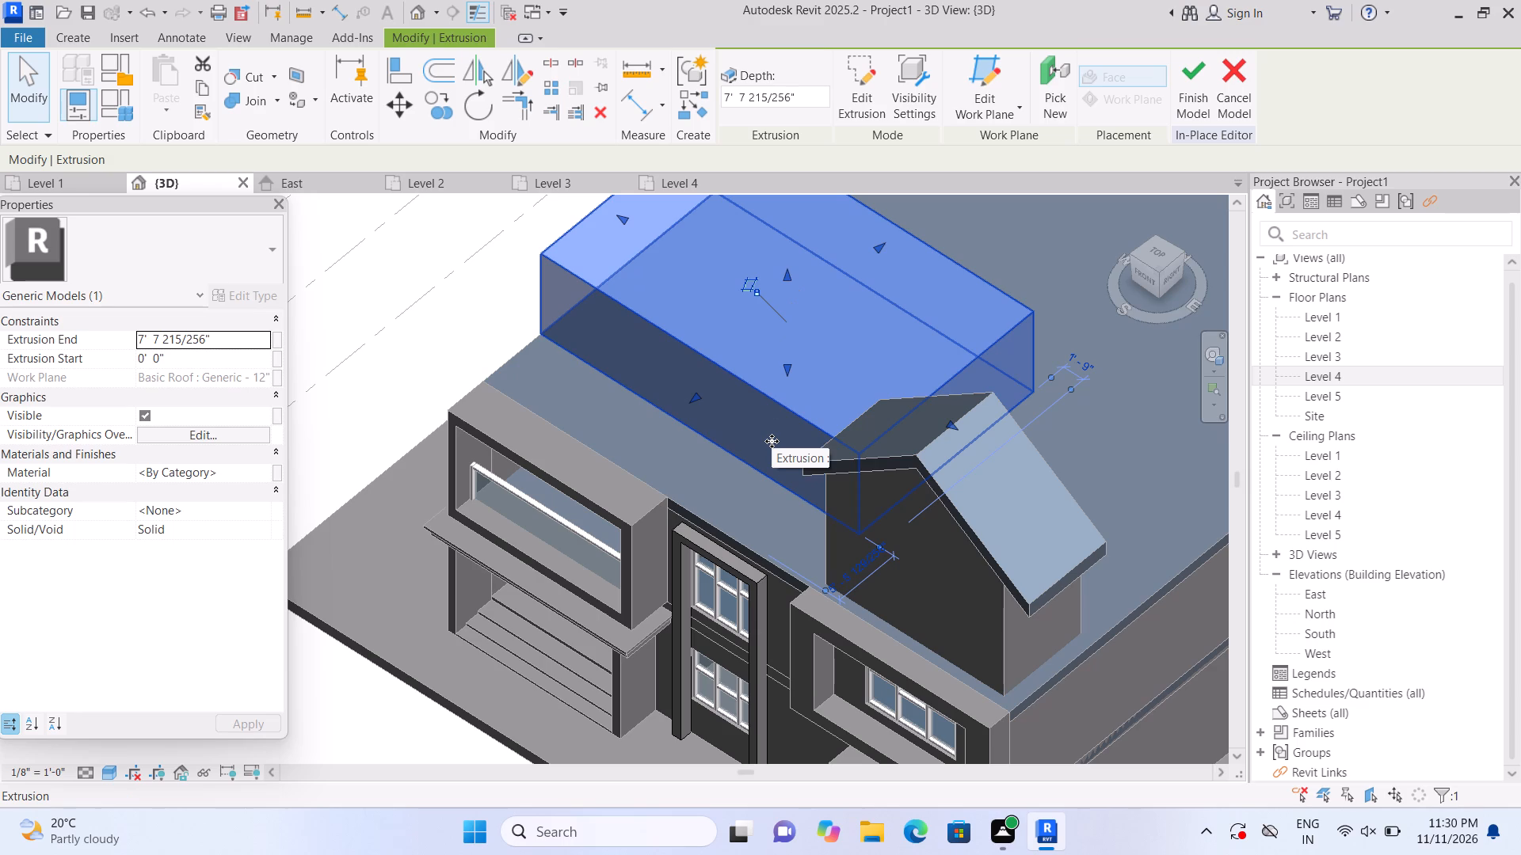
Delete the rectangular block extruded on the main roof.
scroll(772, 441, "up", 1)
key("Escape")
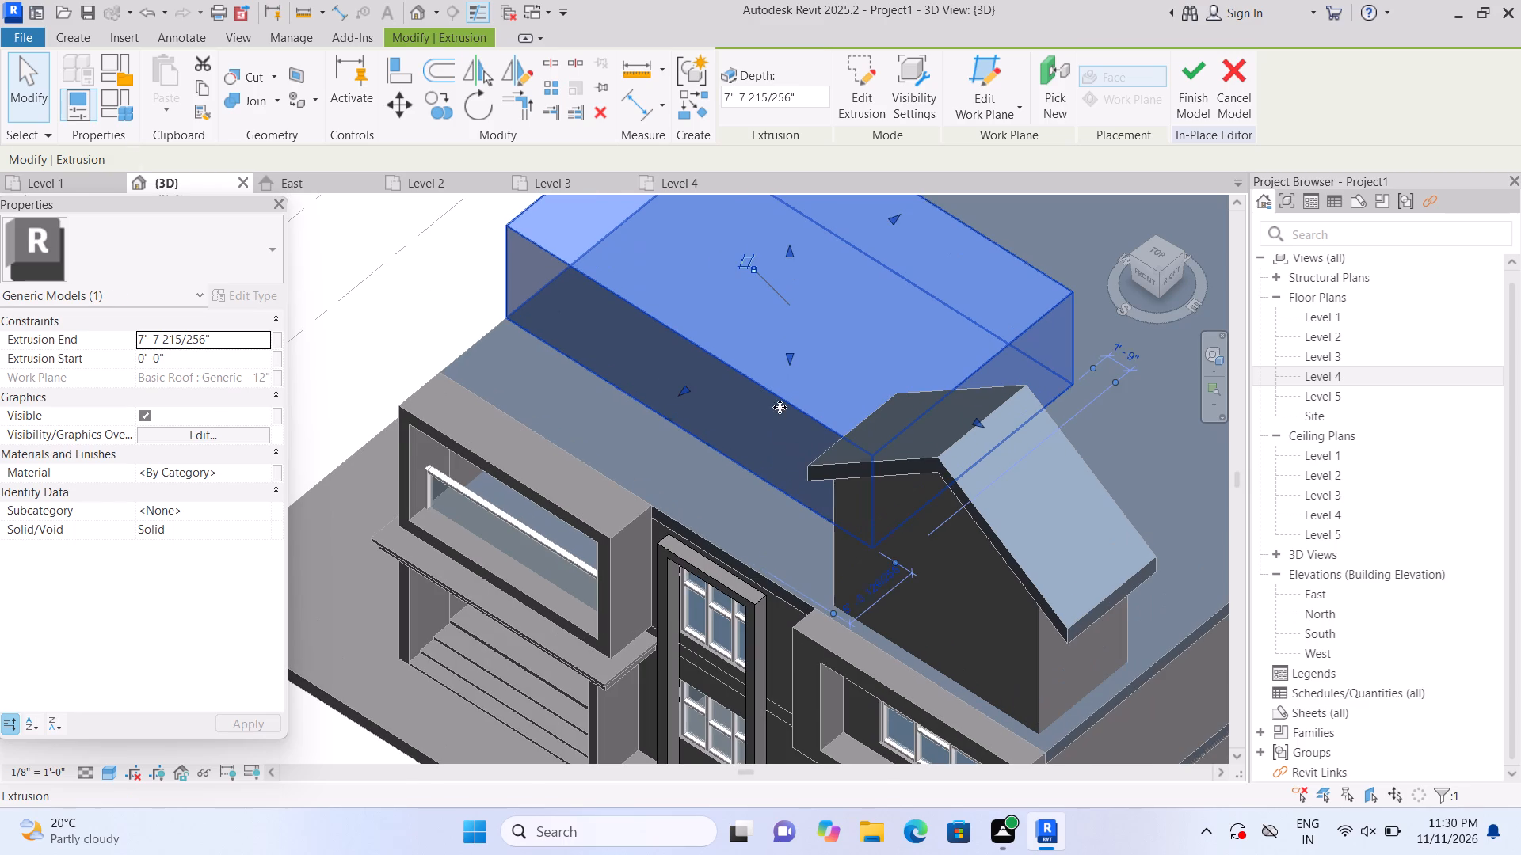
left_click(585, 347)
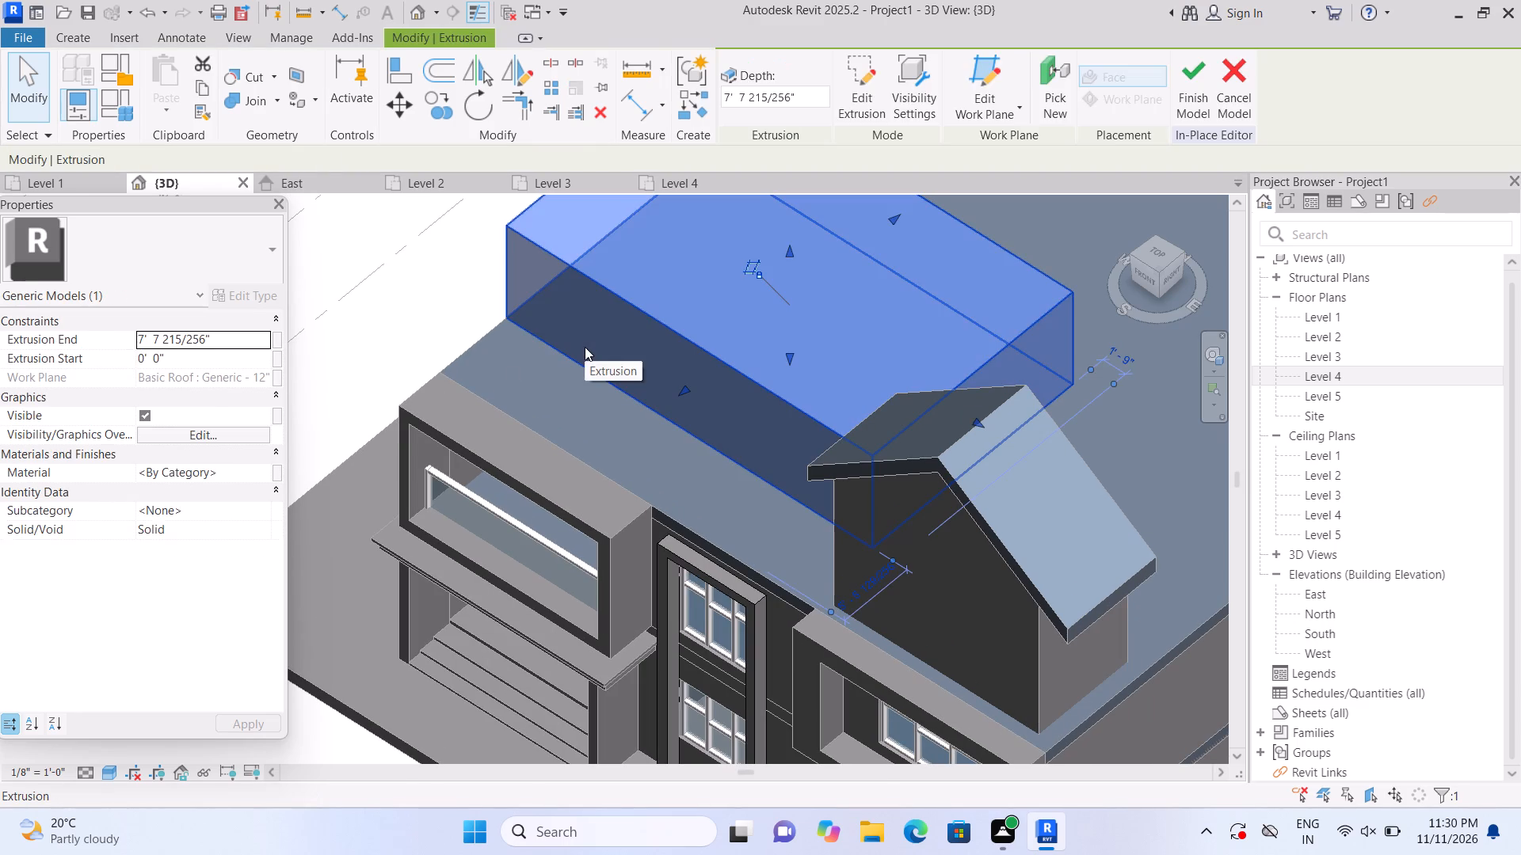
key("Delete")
Examine the main roof and the rooftop enclosure from the front and left sides of the house.
scroll(585, 347, "down", 5)
middle_click_drag(486, 350, 537, 437, "shift")
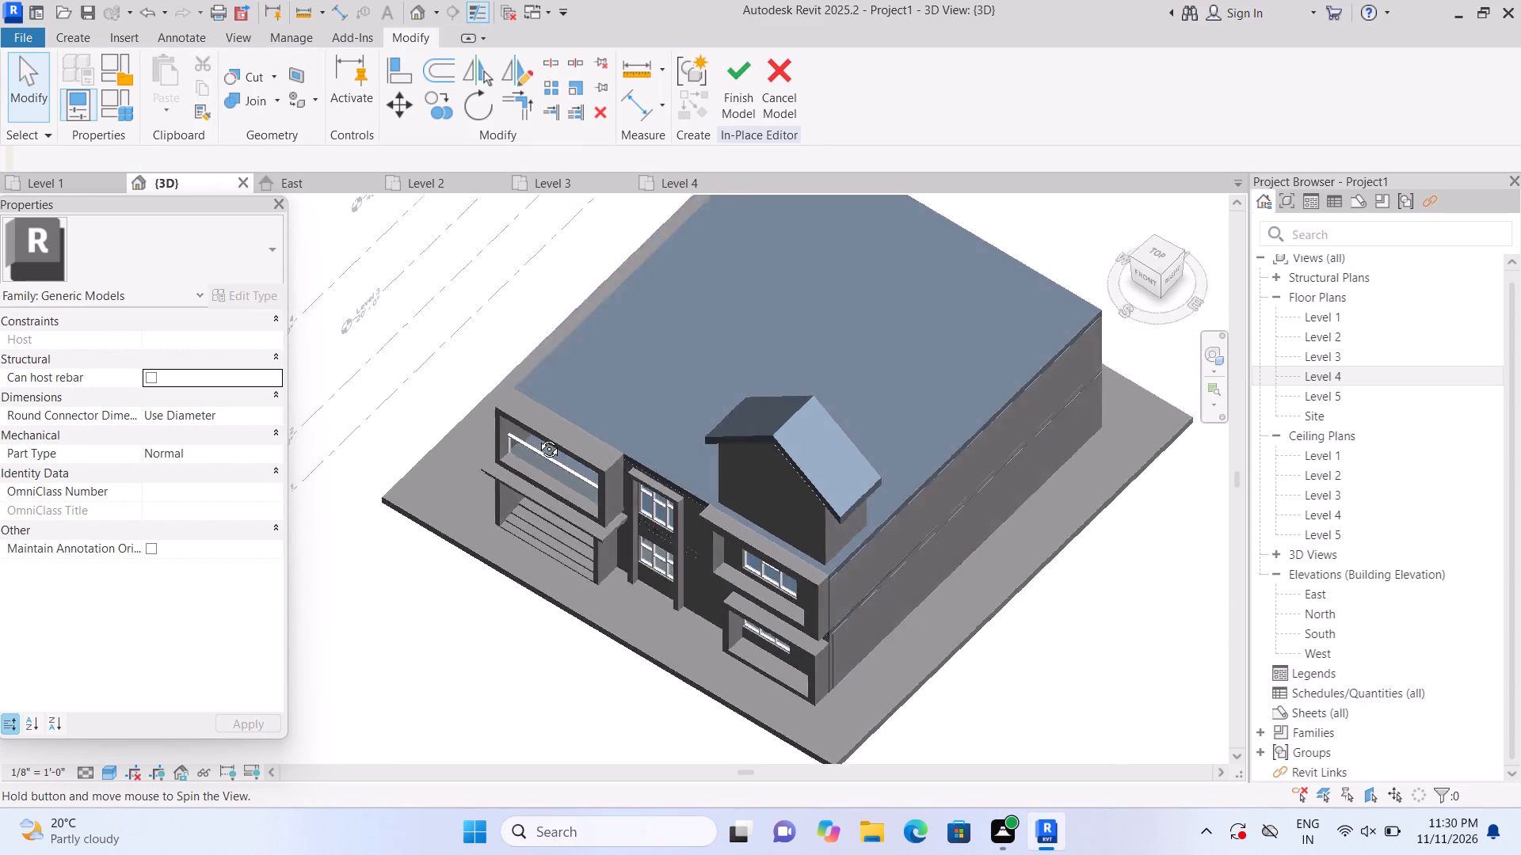
middle_click_drag(537, 437, 852, 465, "shift")
middle_click_drag(815, 465, 439, 248)
scroll(436, 241, "down", 2)
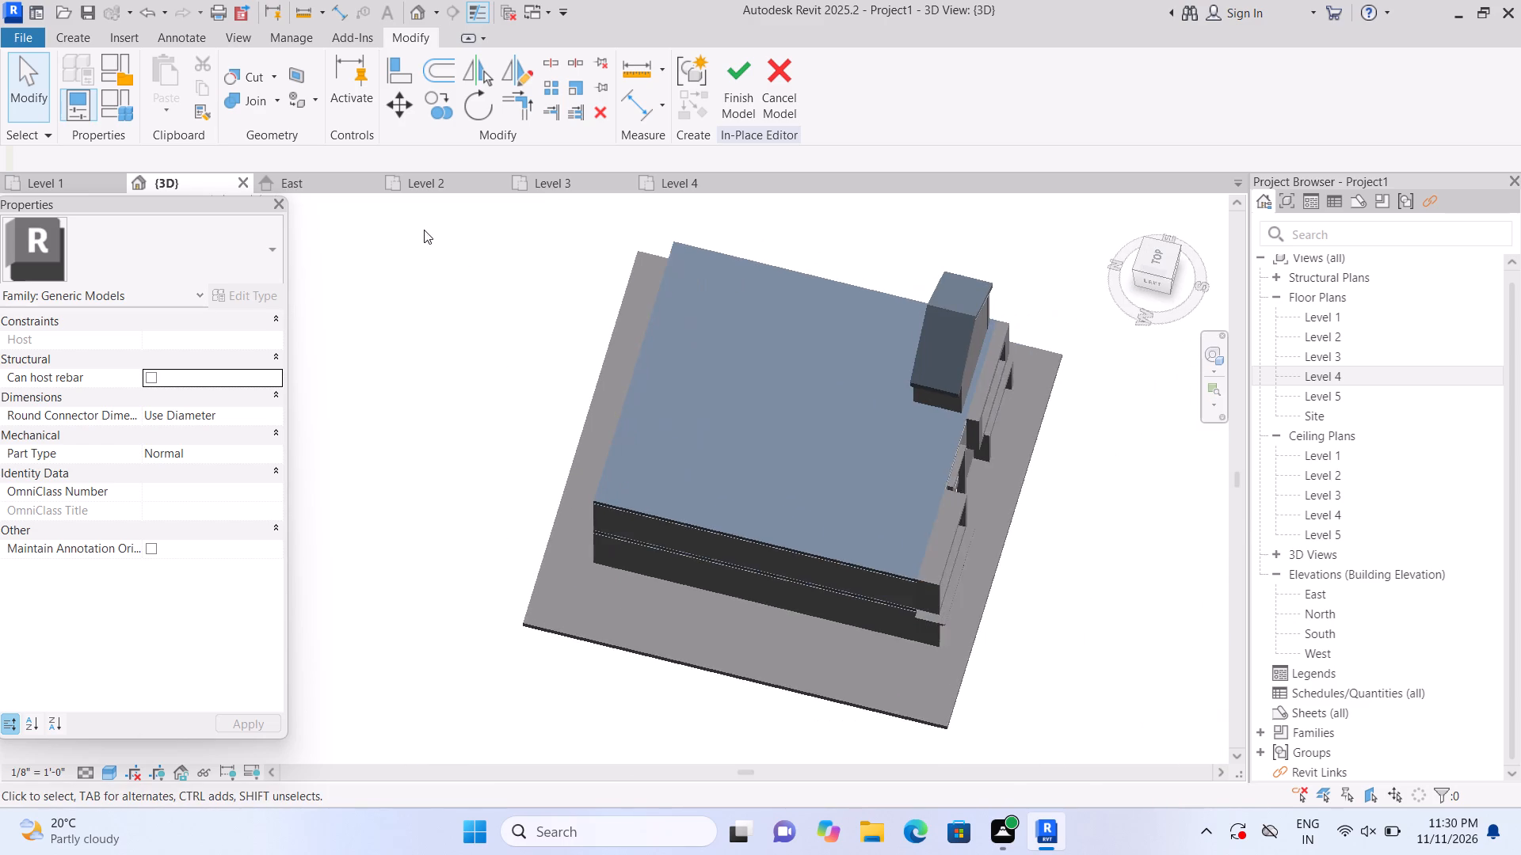
middle_click_drag(544, 585, 460, 387, "shift")
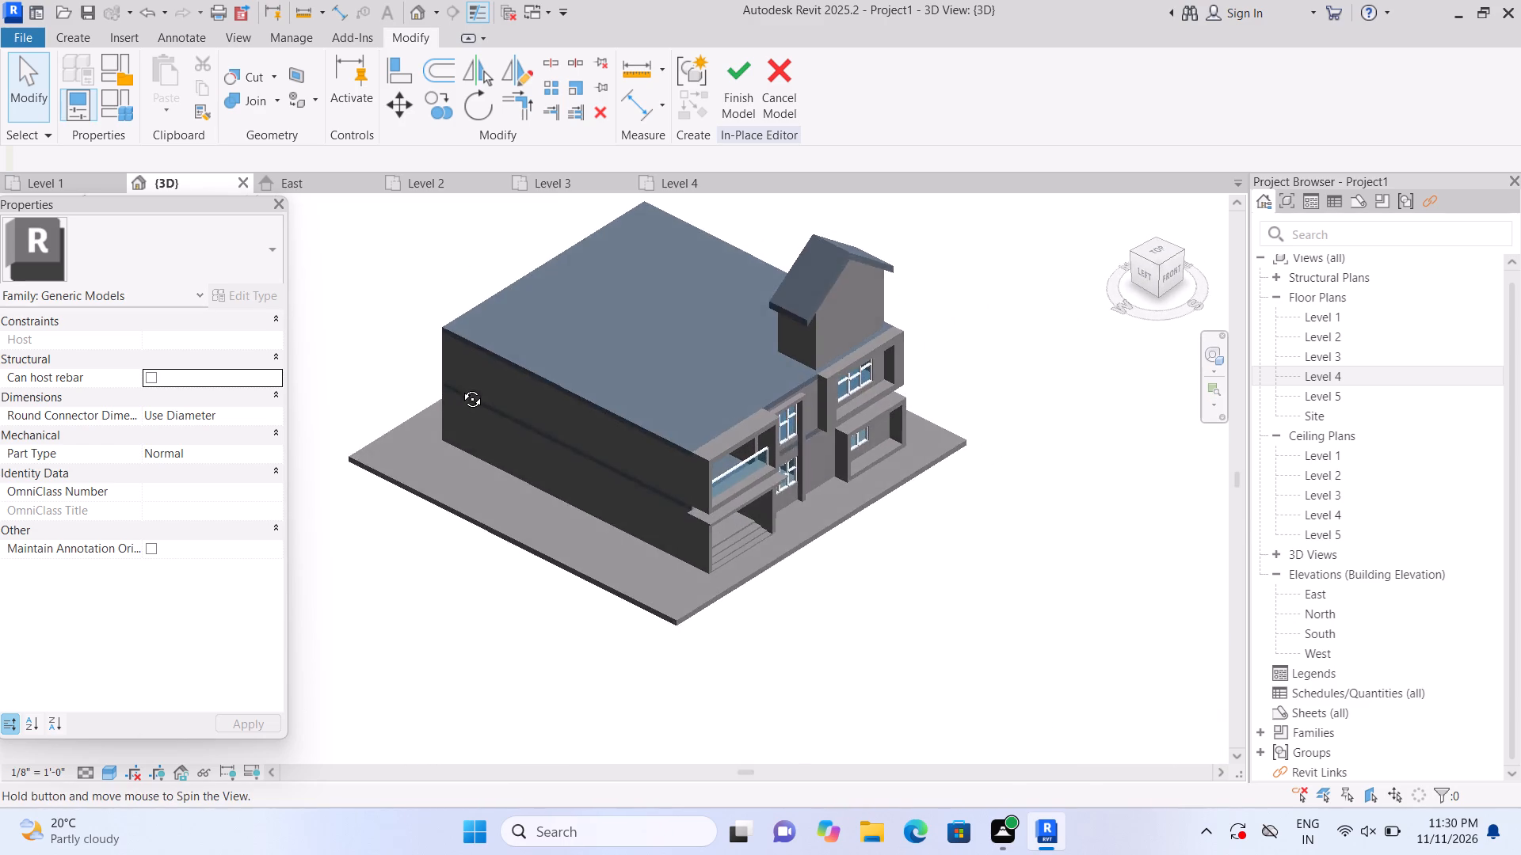
middle_click_drag(460, 387, 466, 368, "shift")
scroll(439, 563, "up", 1, "shift")
middle_click_drag(444, 564, 498, 568, "shift")
middle_click_drag(494, 582, 451, 680, "shift")
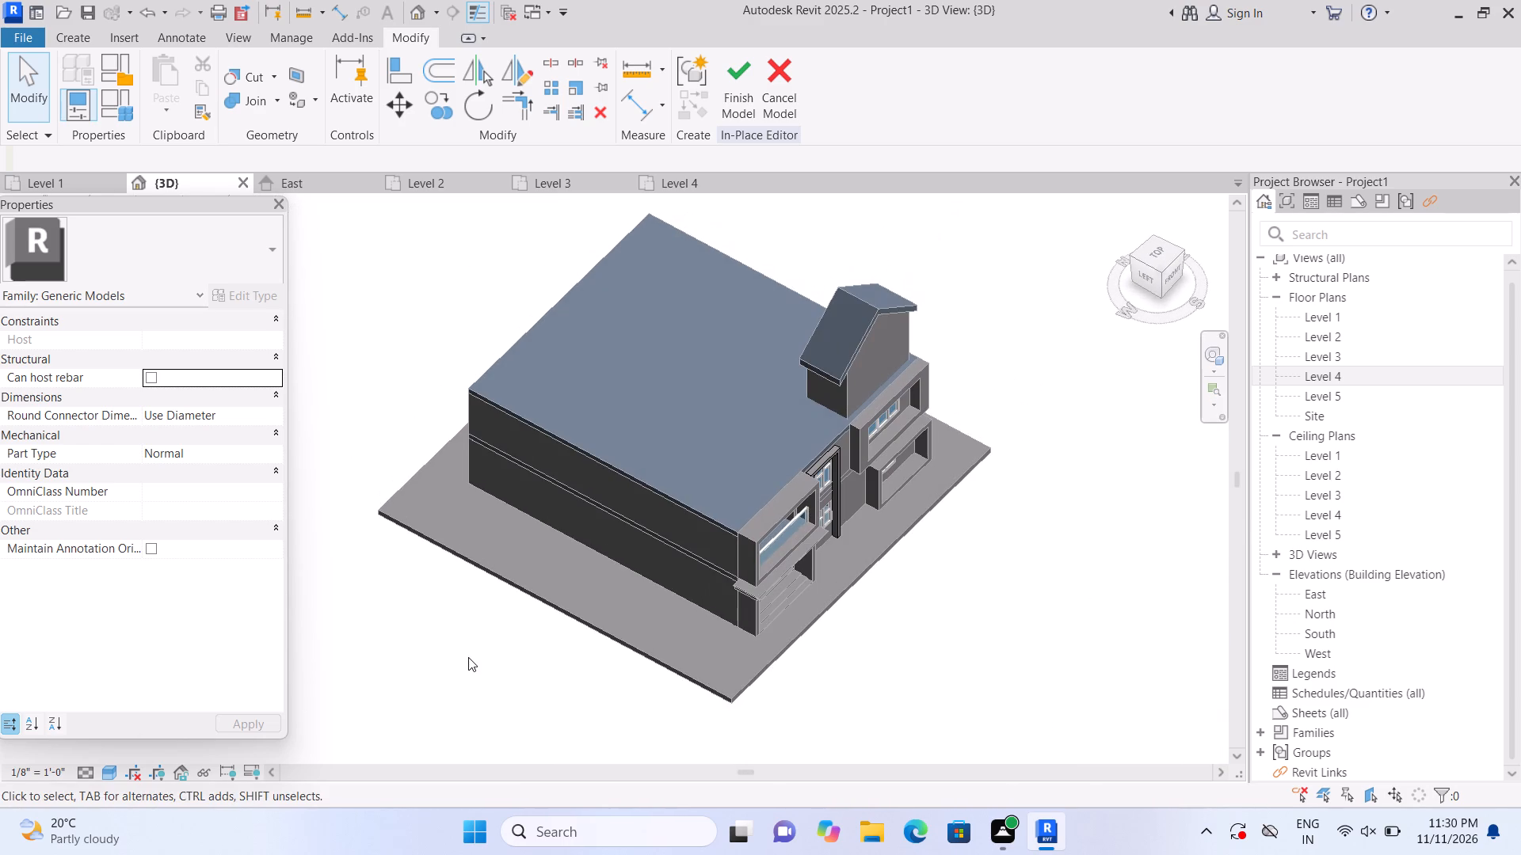
middle_click_drag(467, 655, 543, 558, "shift")
scroll(597, 621, "up", 1)
middle_click_drag(598, 617, 539, 724)
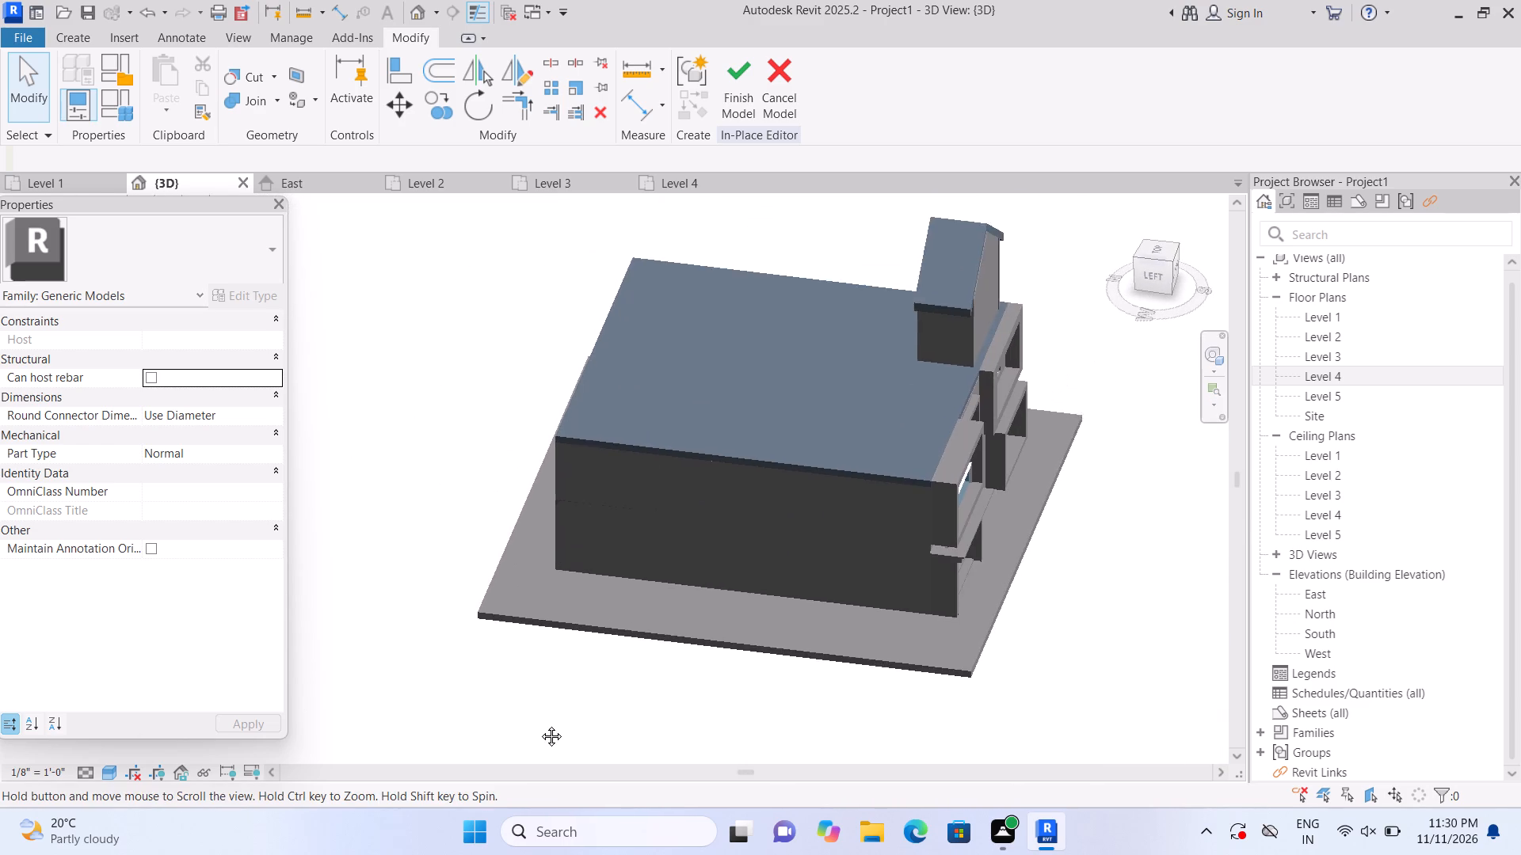
middle_click_drag(539, 724, 369, 785)
scroll(662, 494, "up", 3)
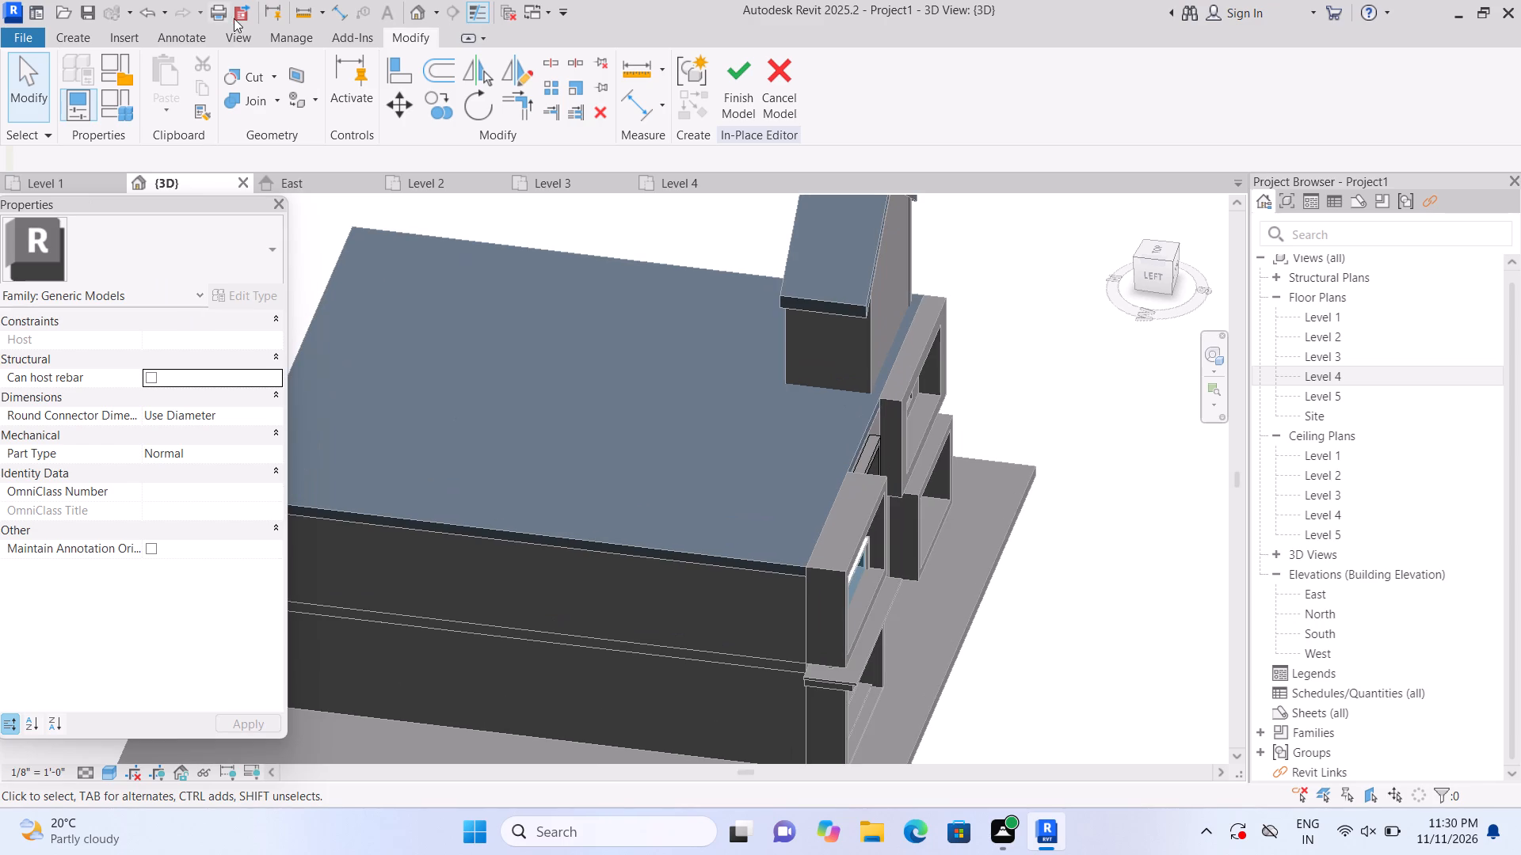
Sketch a rectangle about 8' by 28' on the main roof beside the gabled enclosure and finish it as a 1' 0" extrusion.
left_click(88, 37)
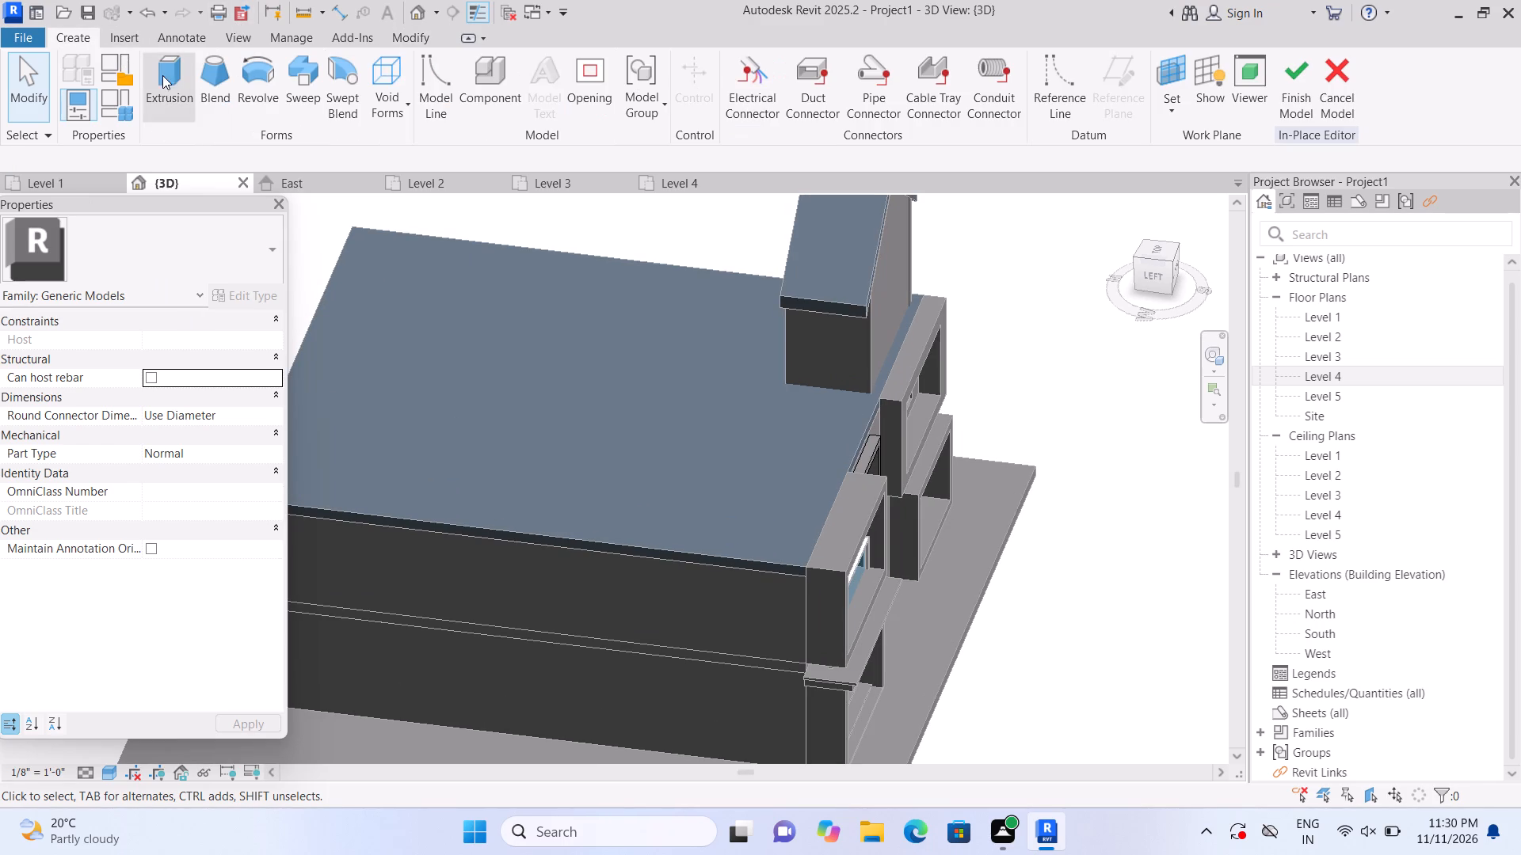
left_click(185, 101)
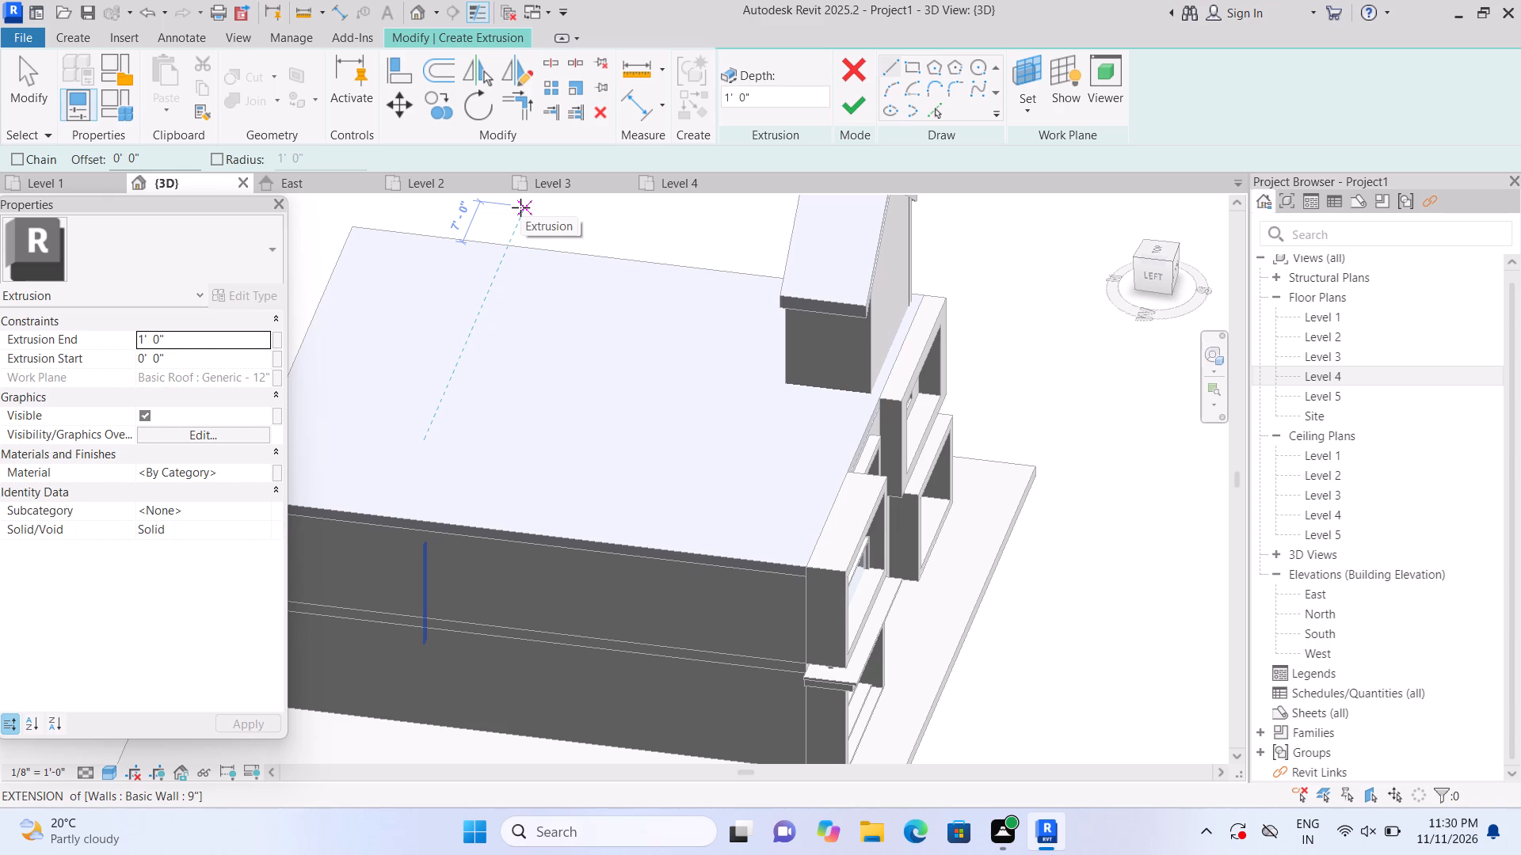
scroll(765, 479, "up", 5)
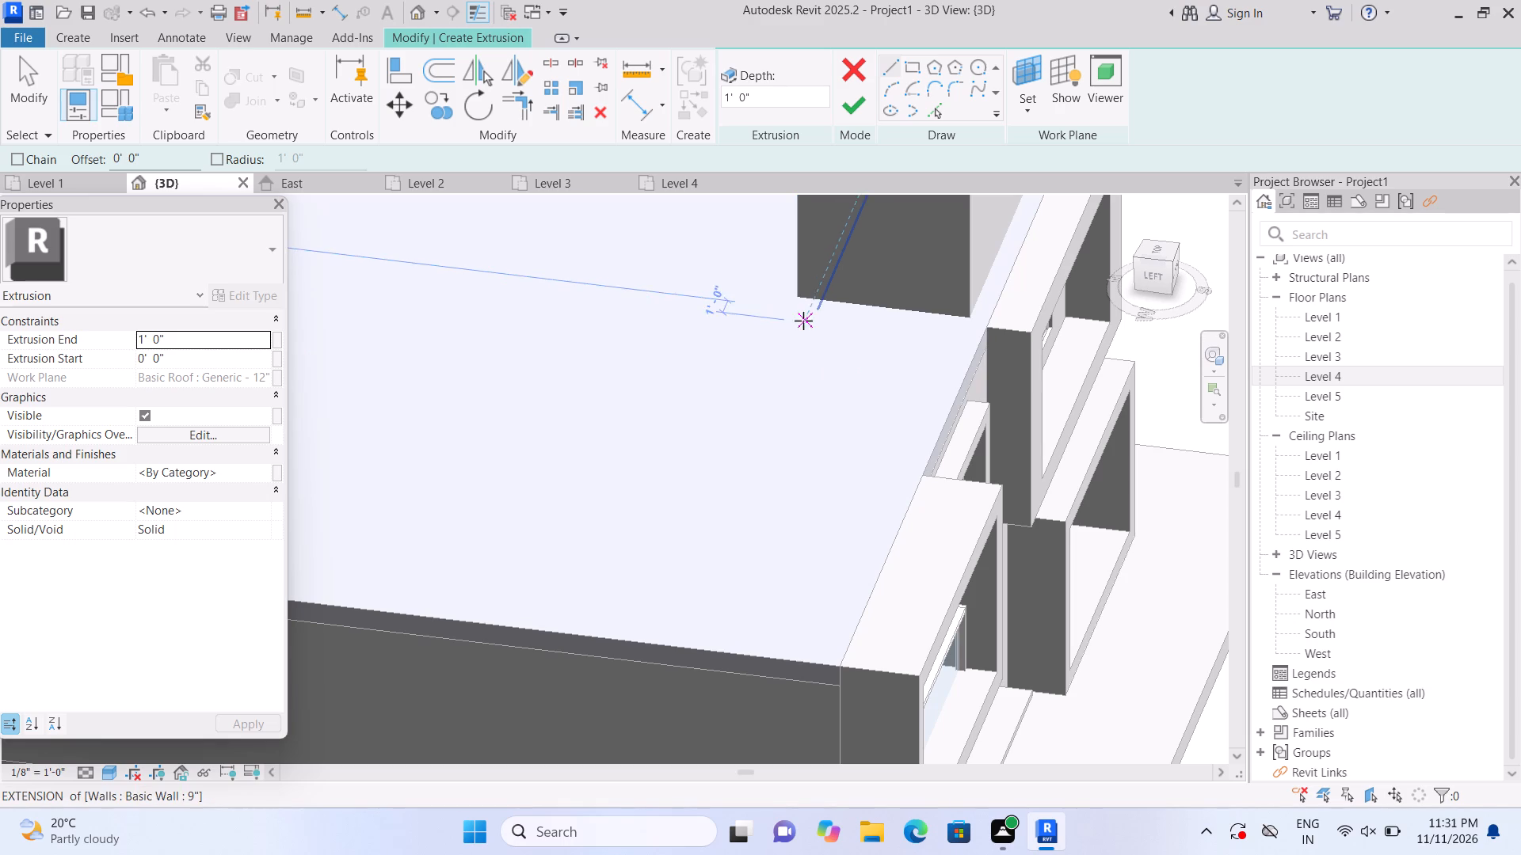
left_click(796, 294)
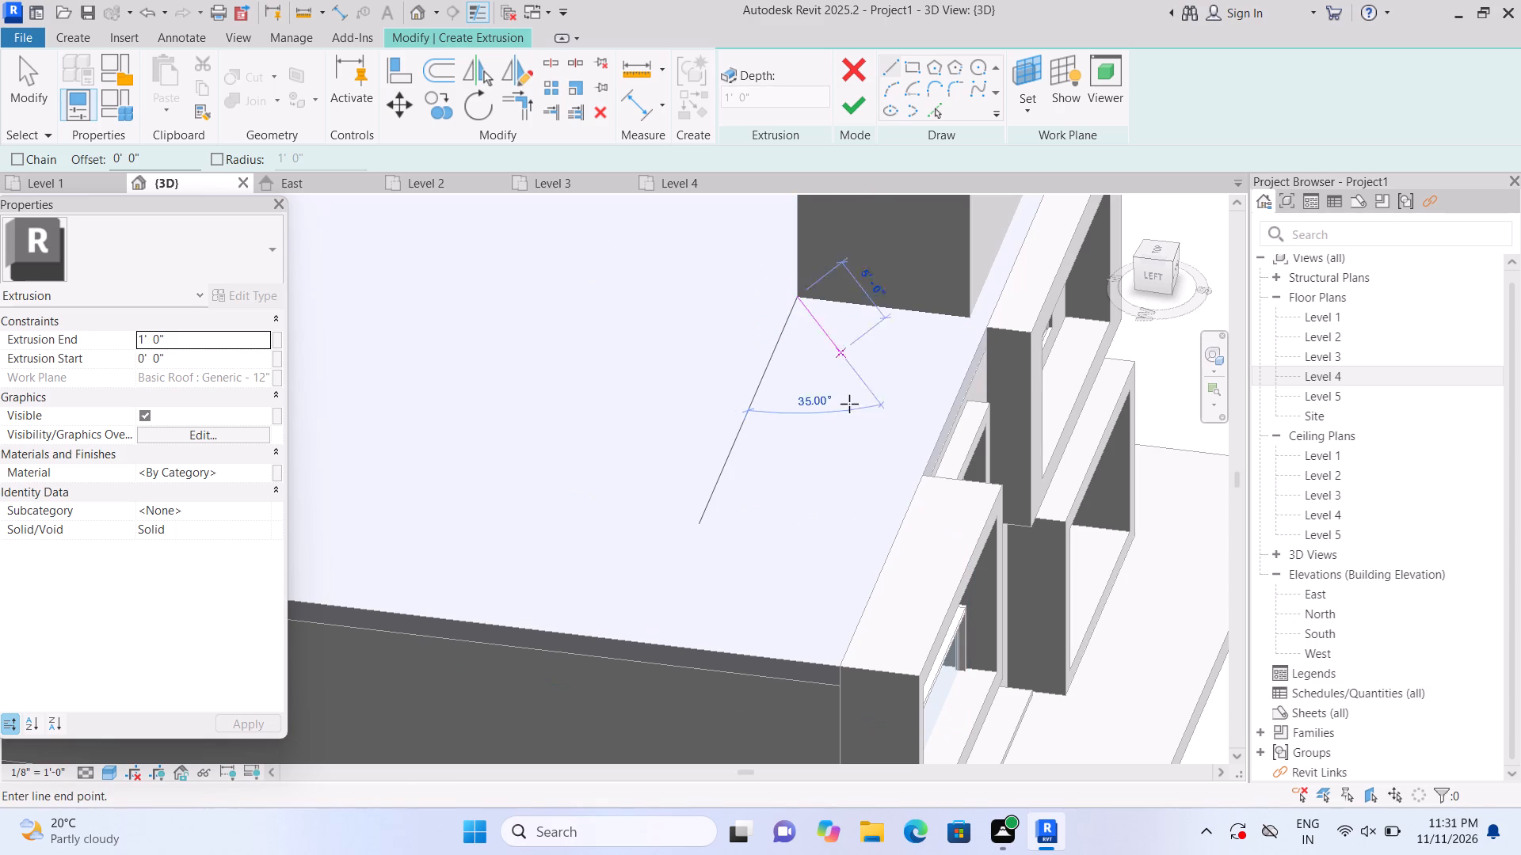
left_click(905, 65)
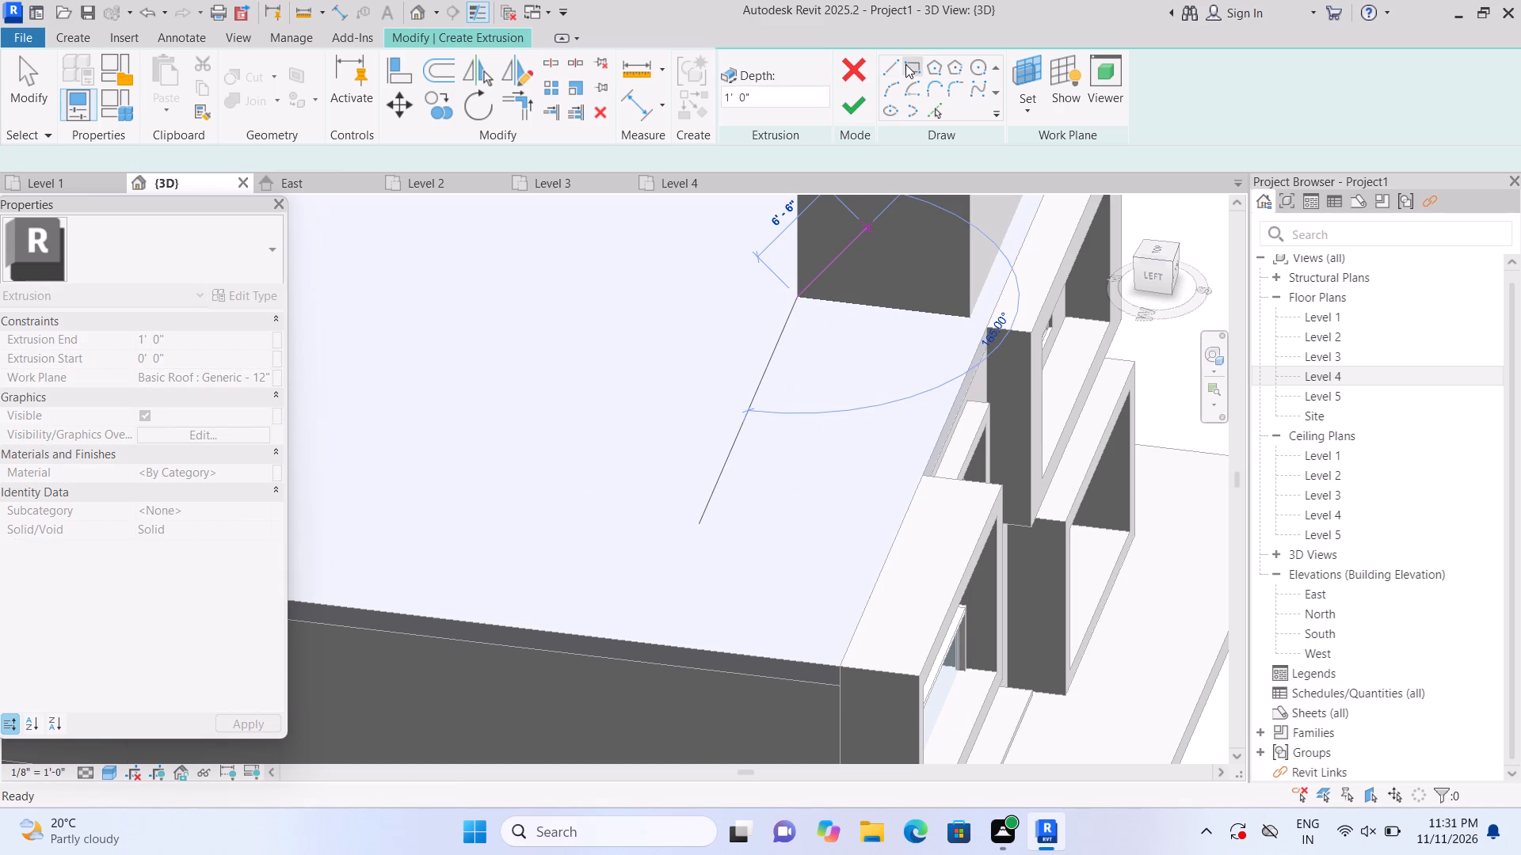
scroll(825, 319, "up", 2)
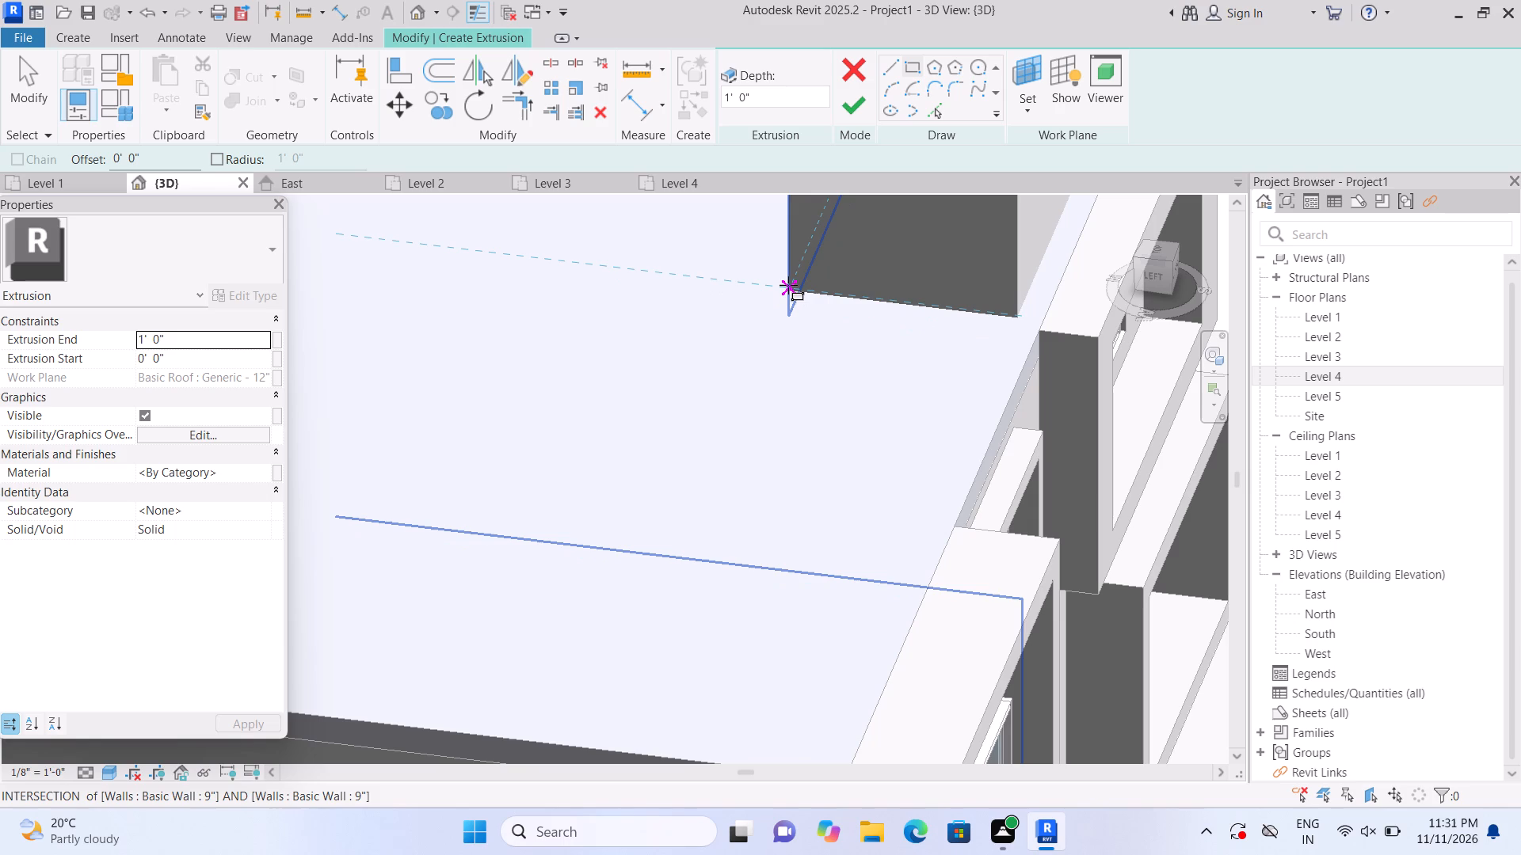
scroll(791, 311, "up", 1)
double_click(787, 285)
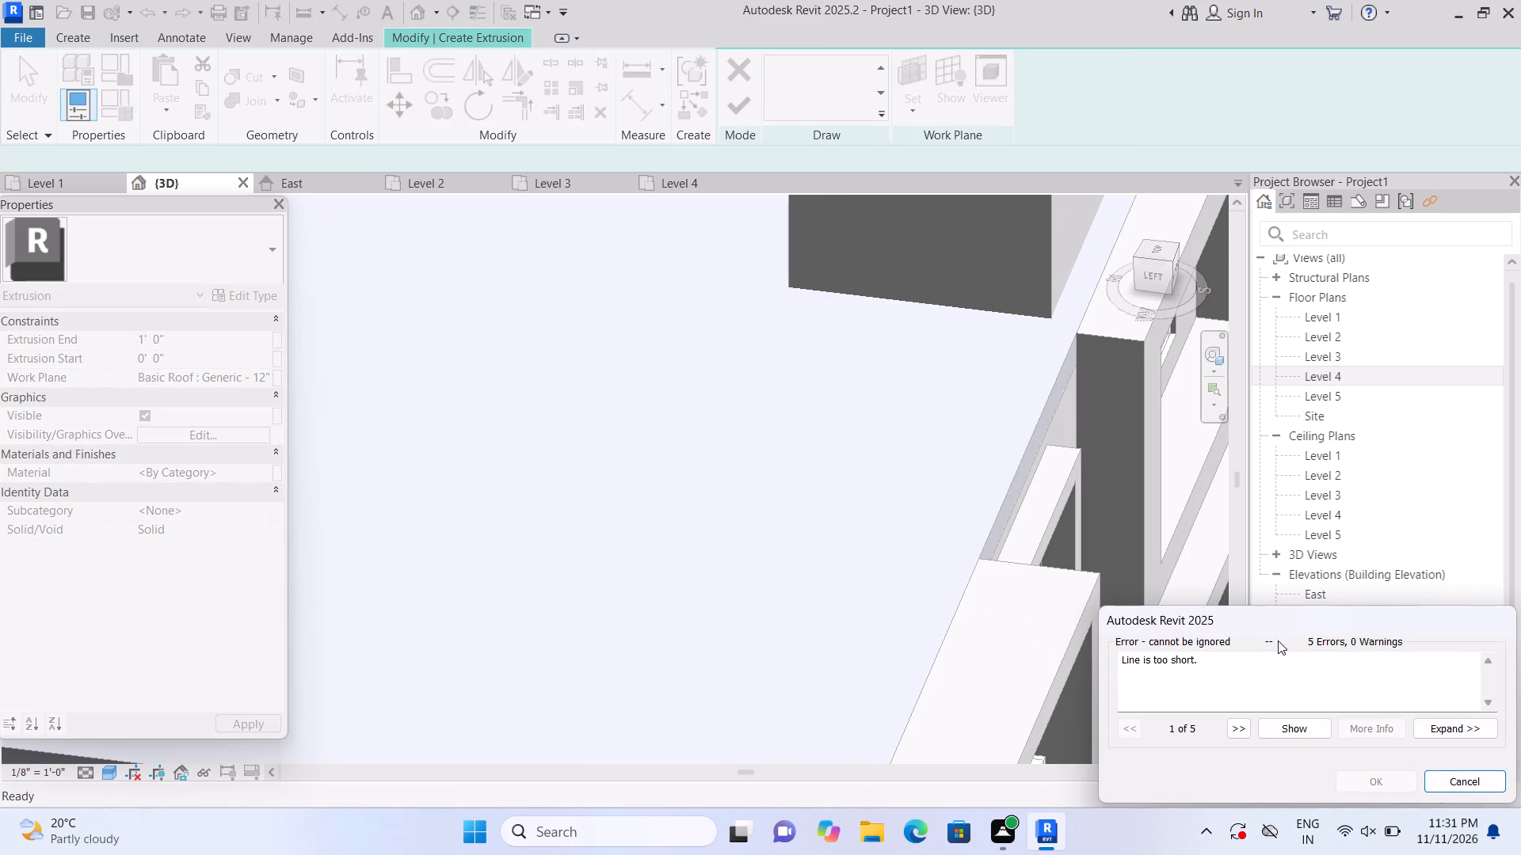
left_click(1447, 776)
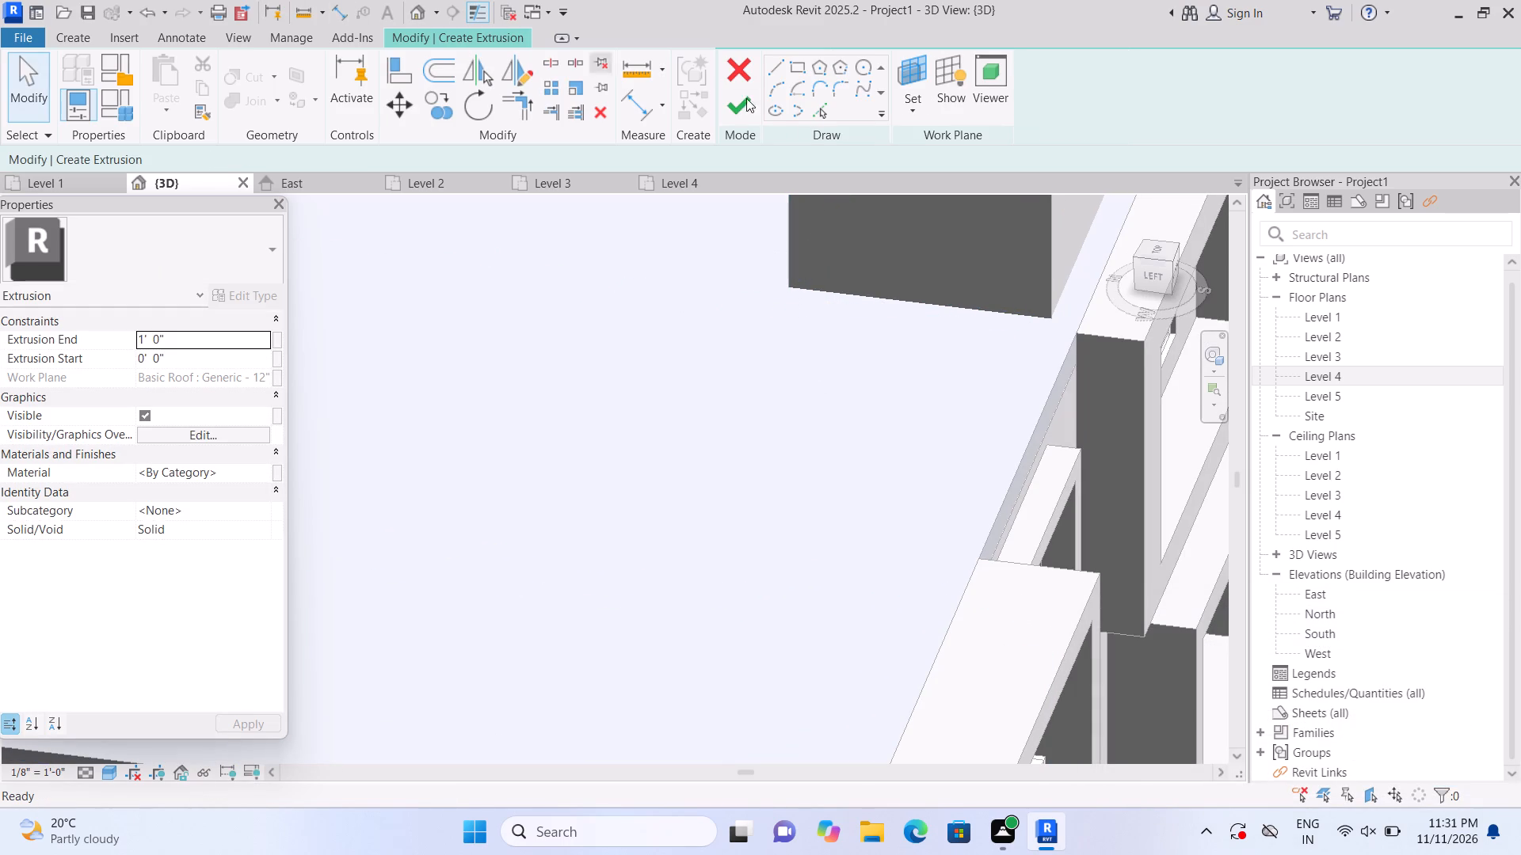
left_click(807, 71)
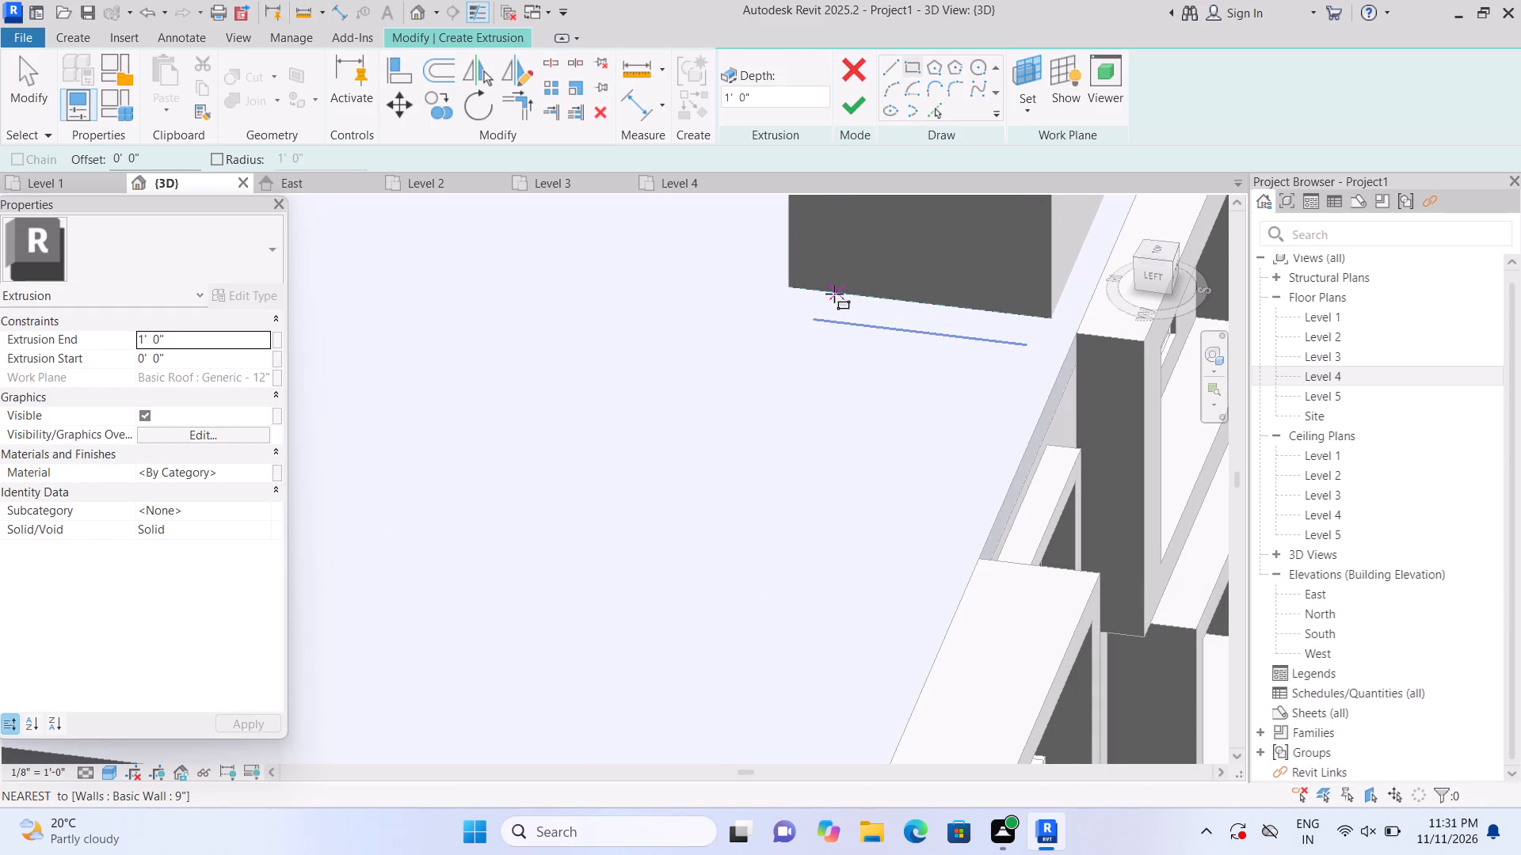
left_click(834, 293)
scroll(566, 510, "down", 1)
middle_click_drag(568, 506, 812, 347)
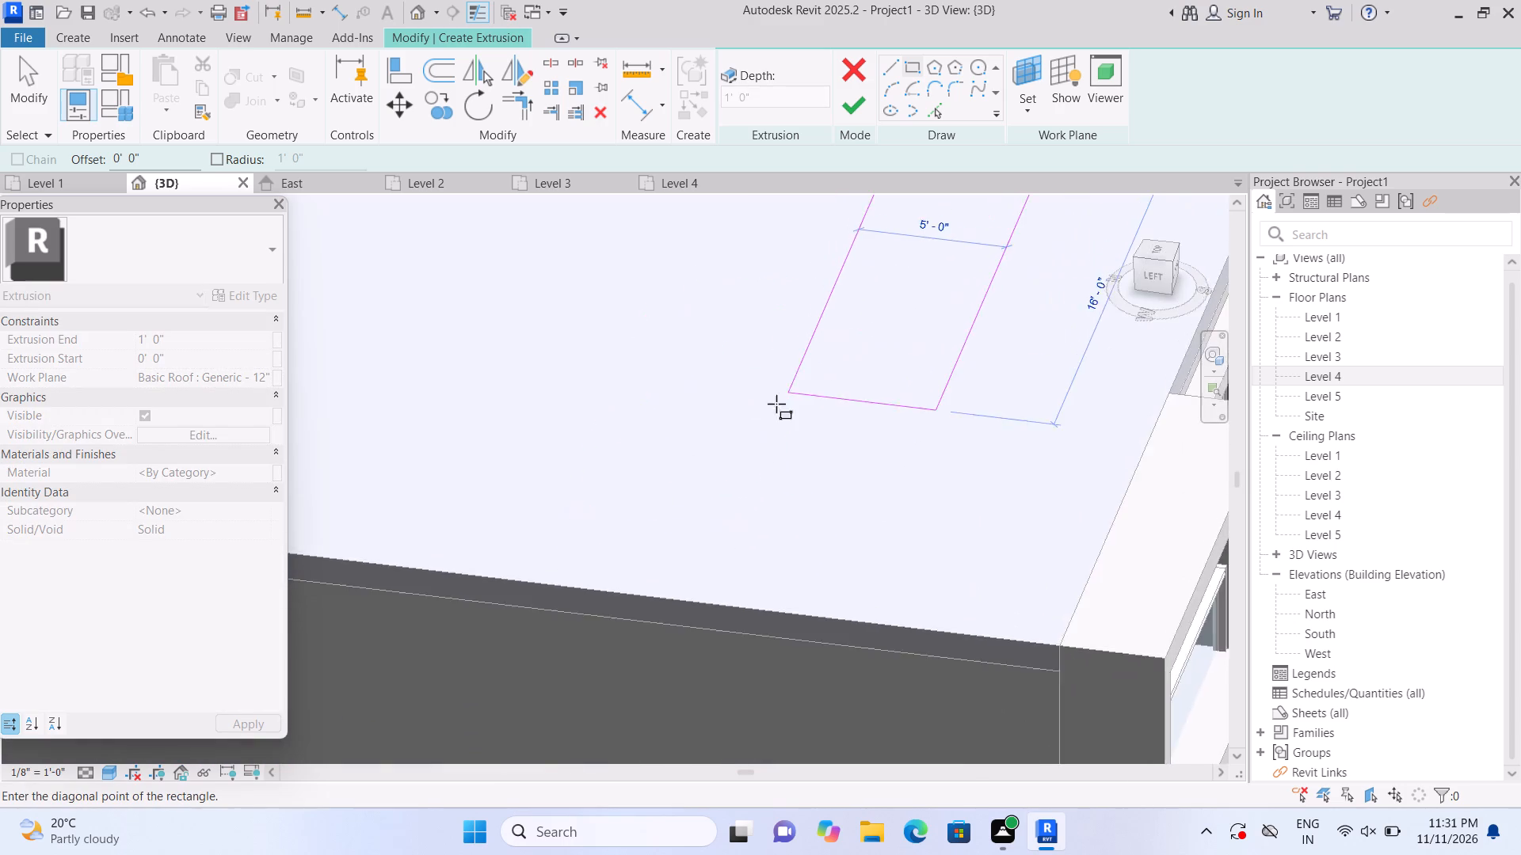
scroll(772, 407, "down", 5)
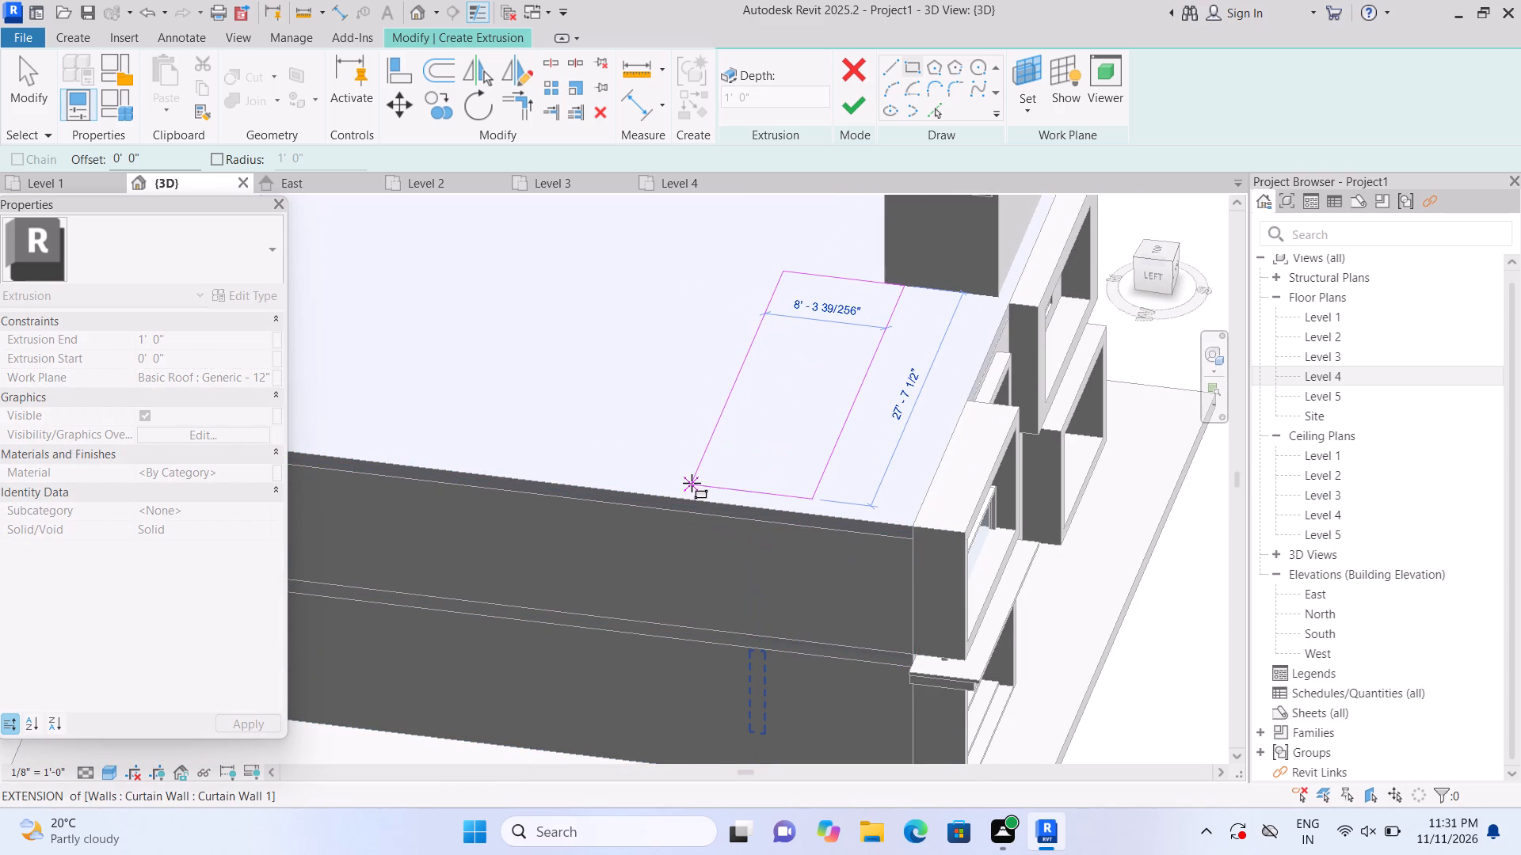
left_click(691, 492)
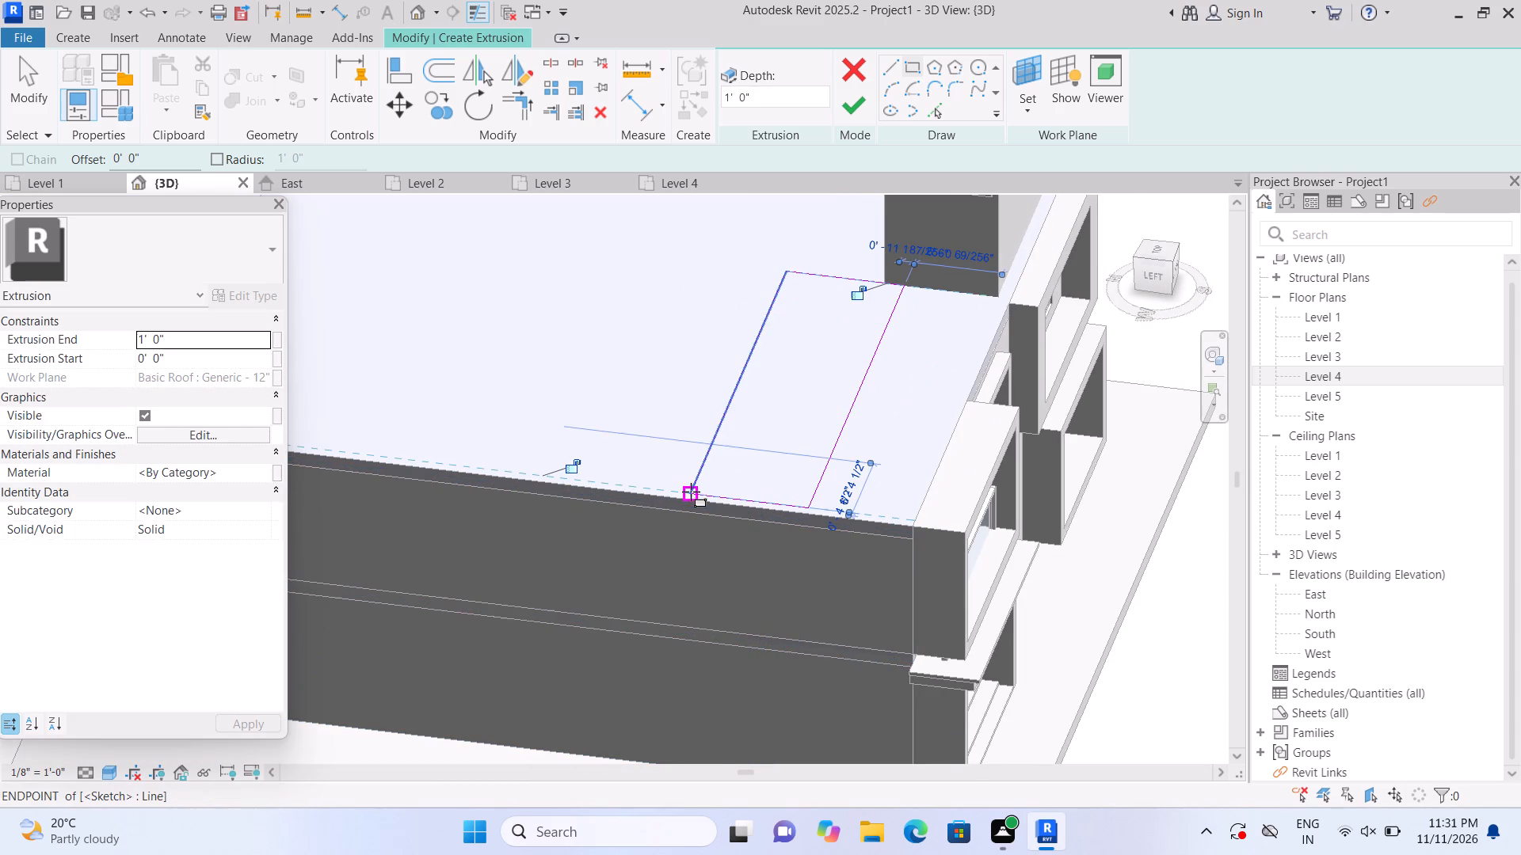
left_click(860, 106)
Stretch the new roof slab's top face upward until the extrusion is about 5' 10 23/32" deep.
scroll(850, 130, "down", 3)
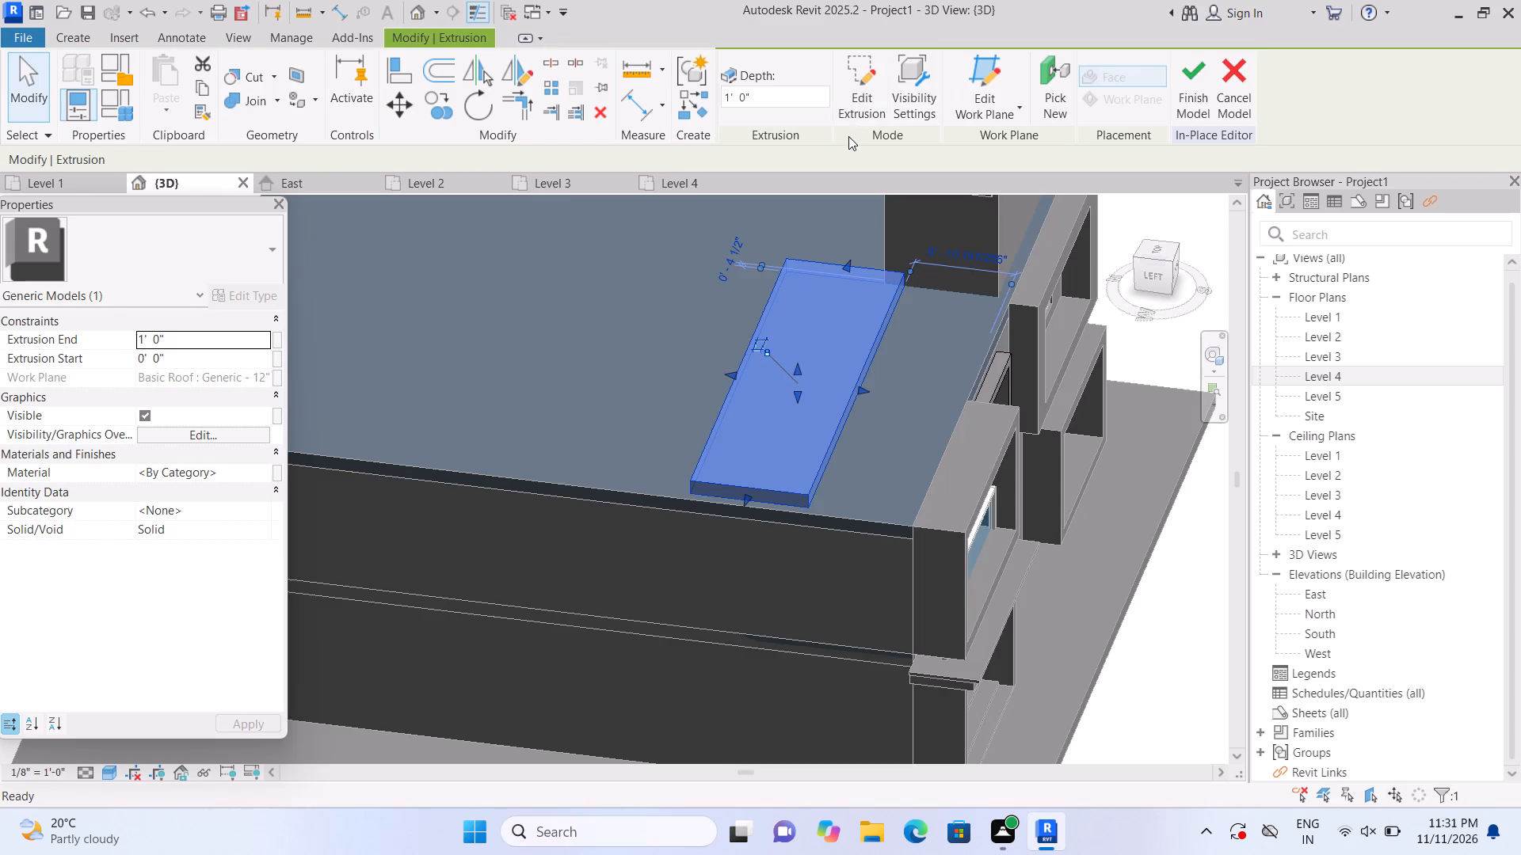
scroll(848, 136, "down", 4)
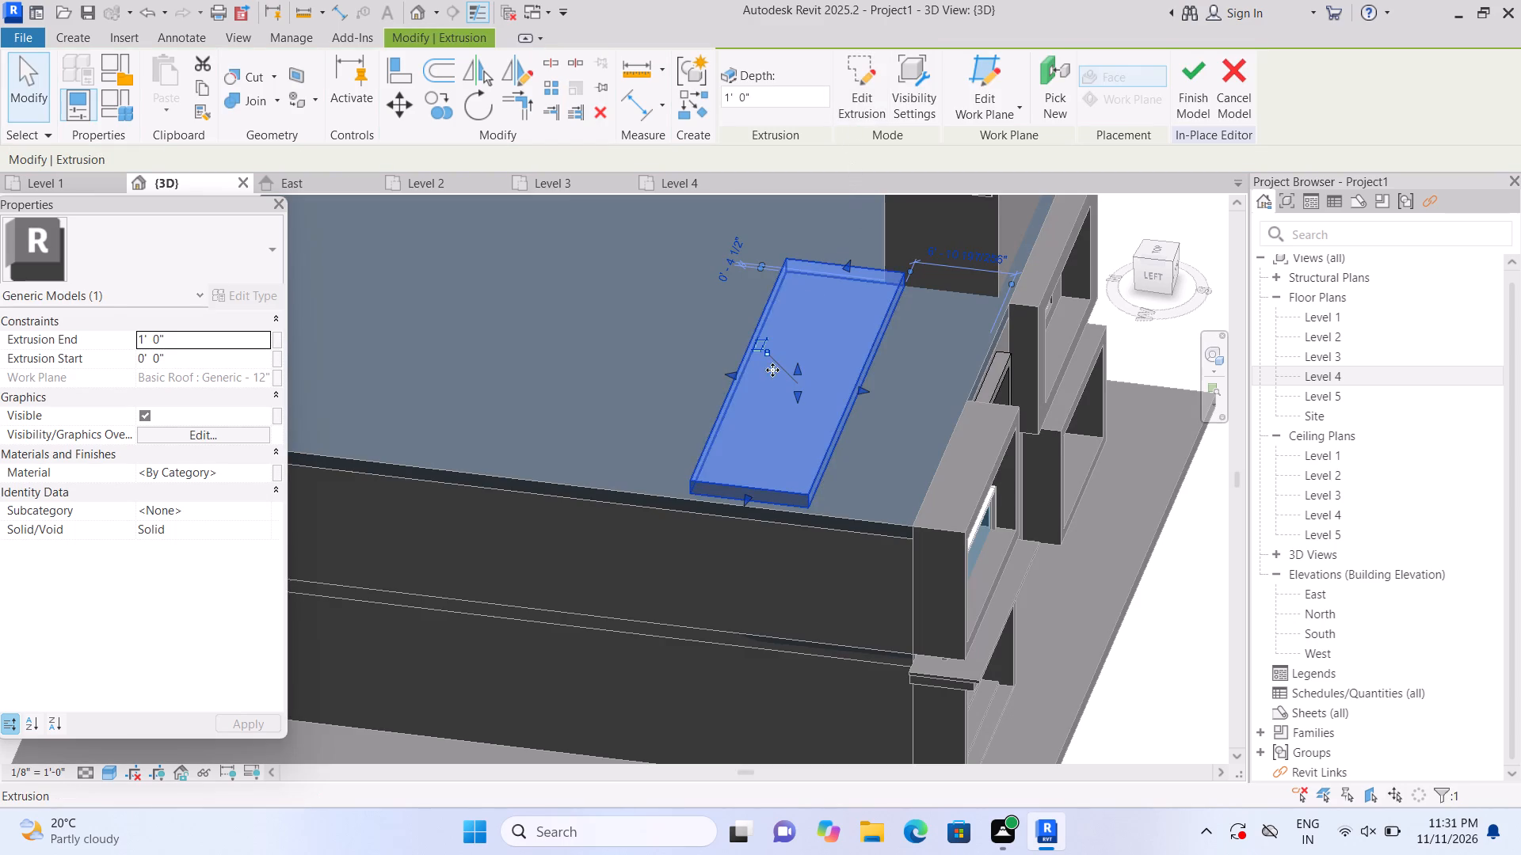
scroll(796, 367, "down", 4)
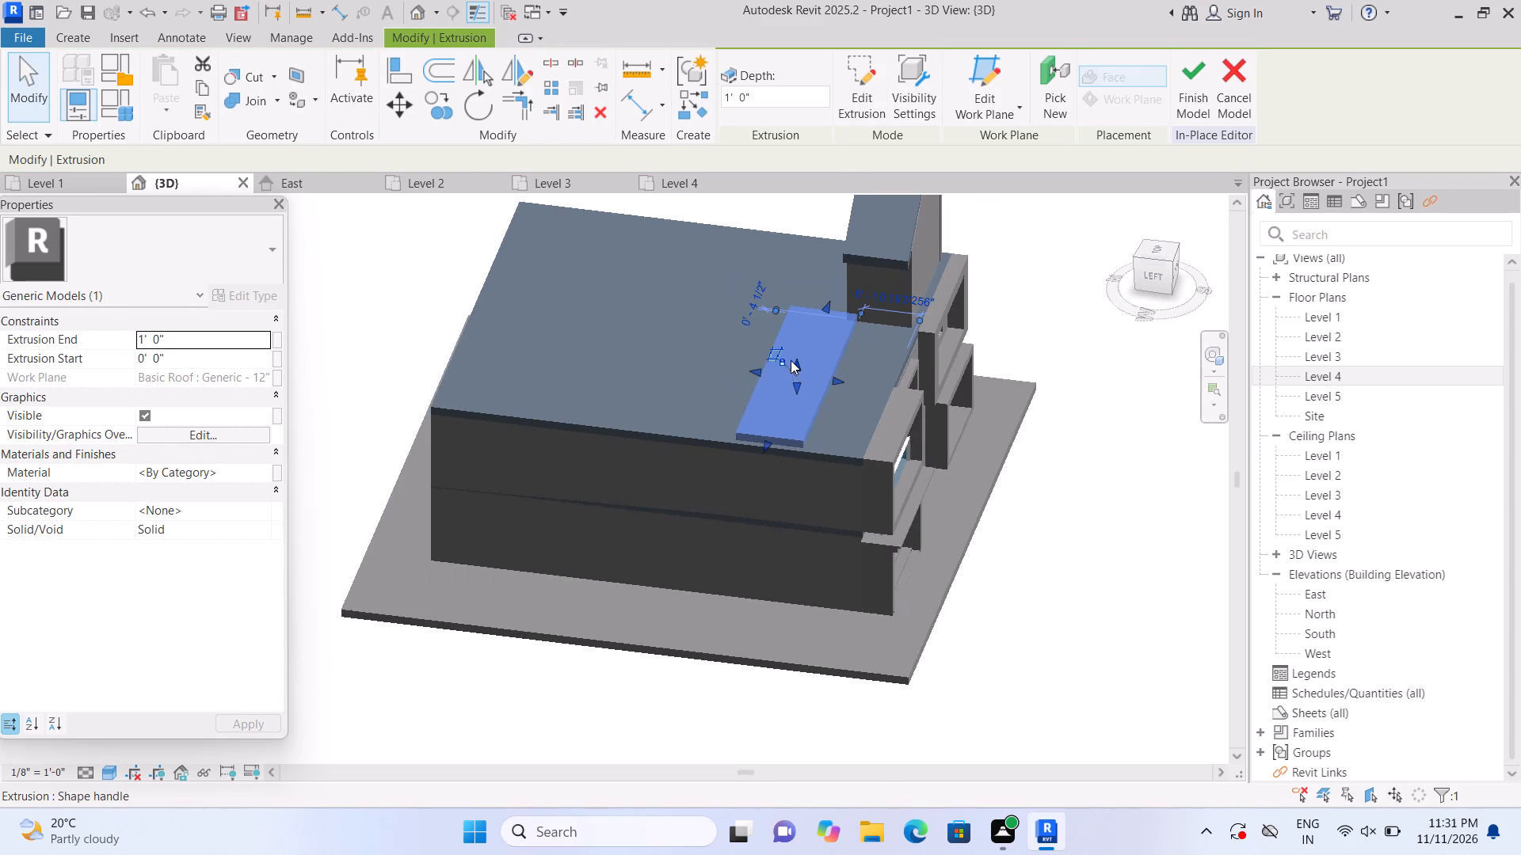
scroll(802, 389, "up", 2)
left_click_drag(796, 363, 796, 324)
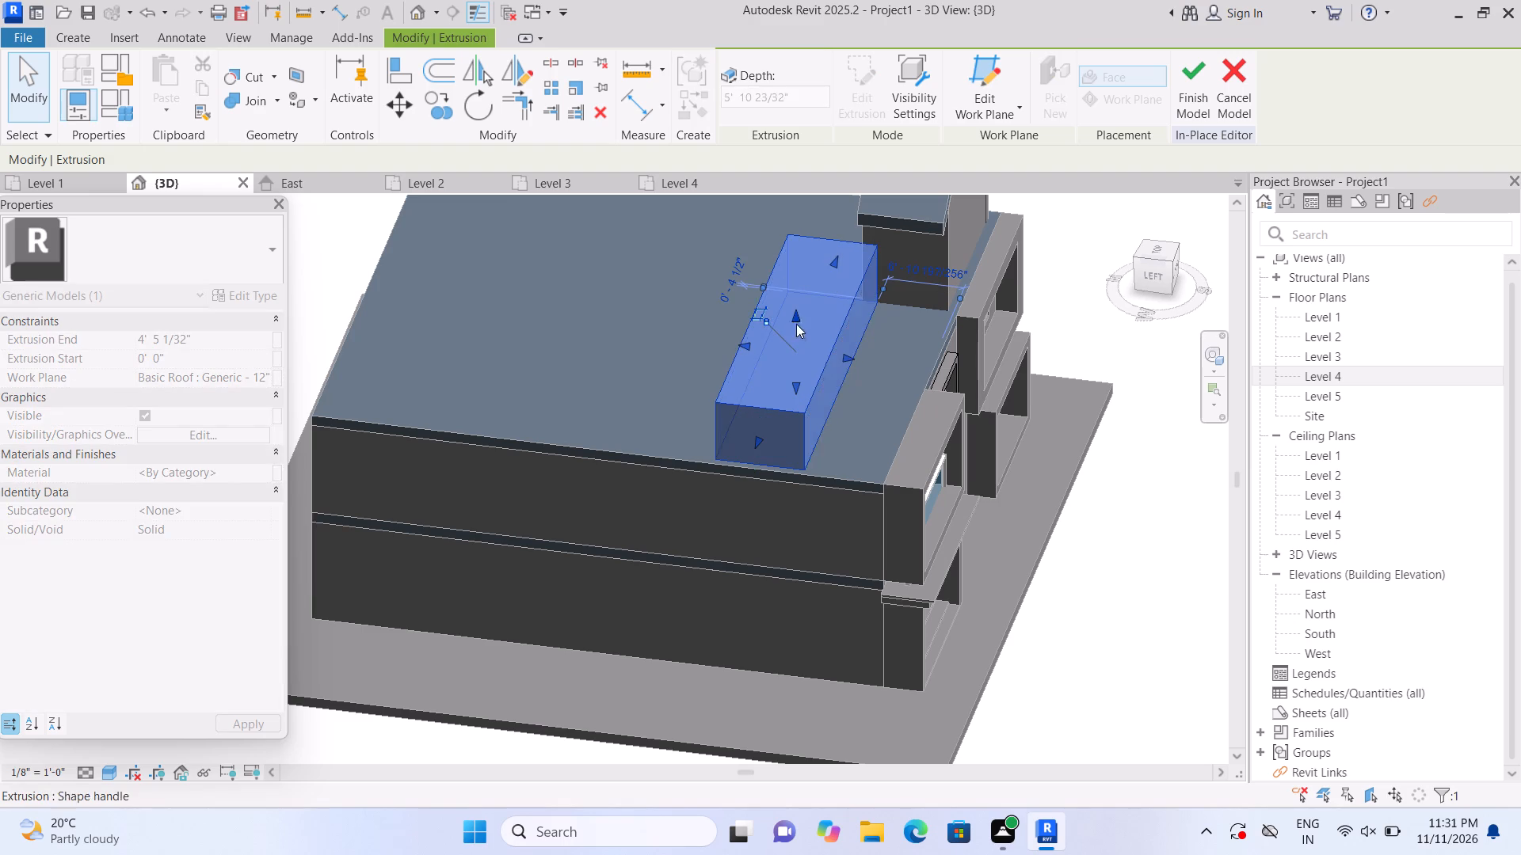
Reduce the roof block by pulling its rear face toward the front and its outer end toward the gabled enclosure.
scroll(1041, 560, "up", 1)
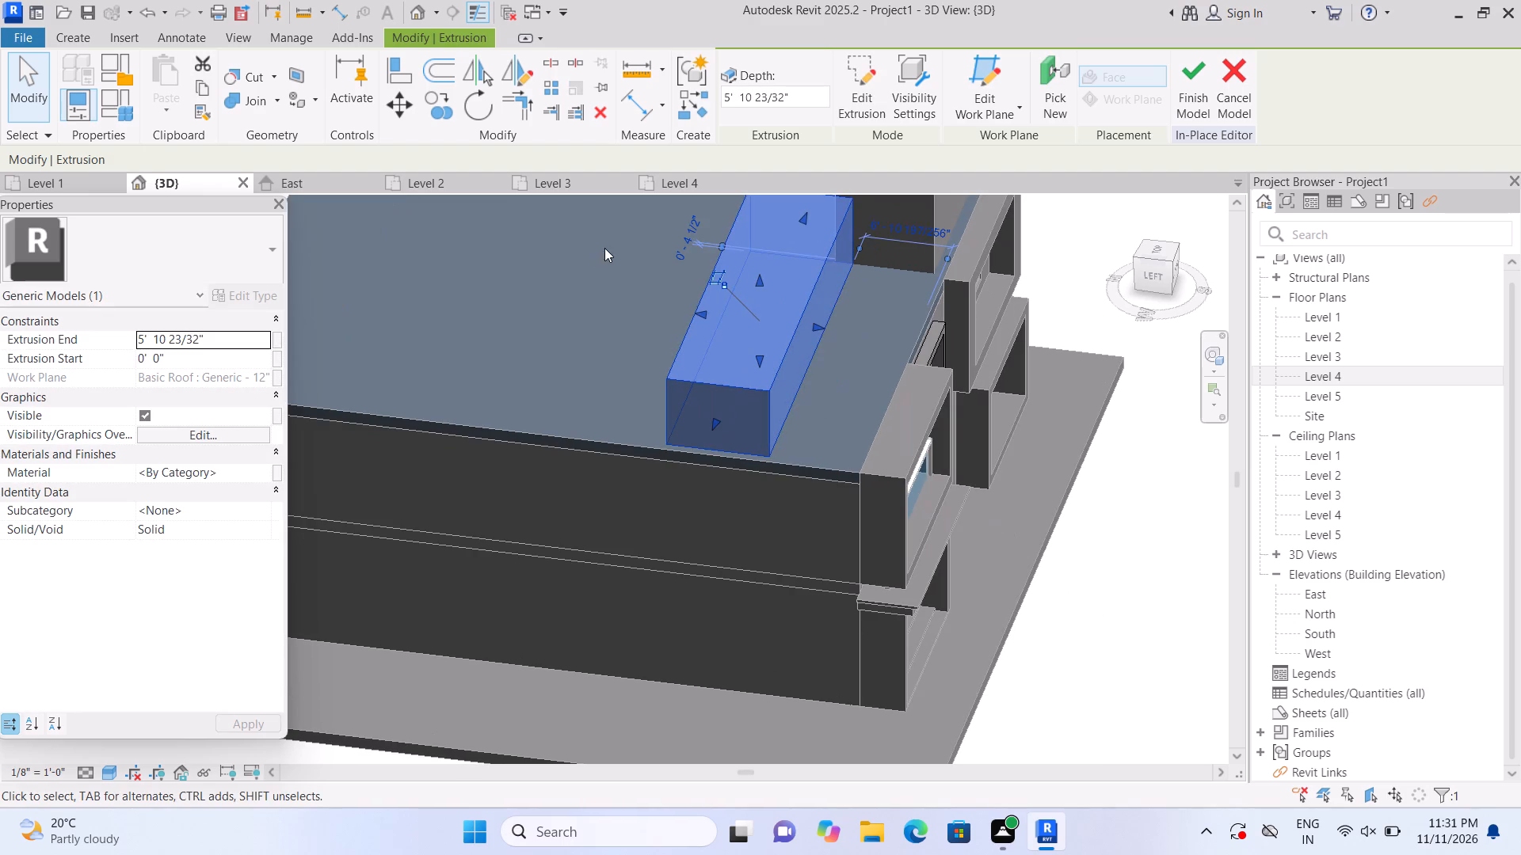
scroll(711, 335, "down", 2)
middle_click_drag(600, 285, 626, 382)
scroll(780, 435, "up", 2)
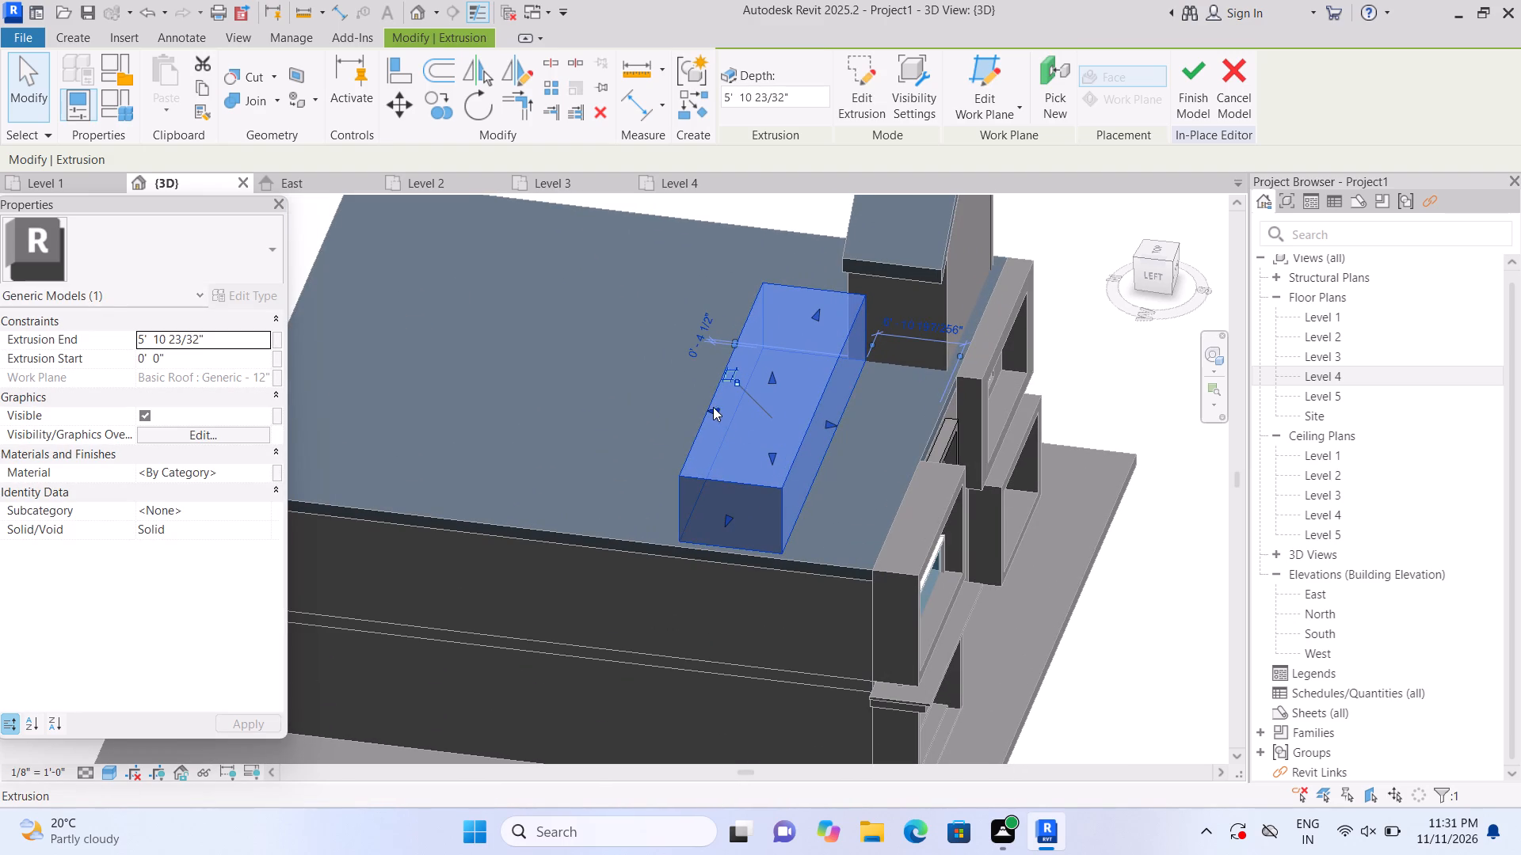
left_click_drag(713, 407, 753, 427)
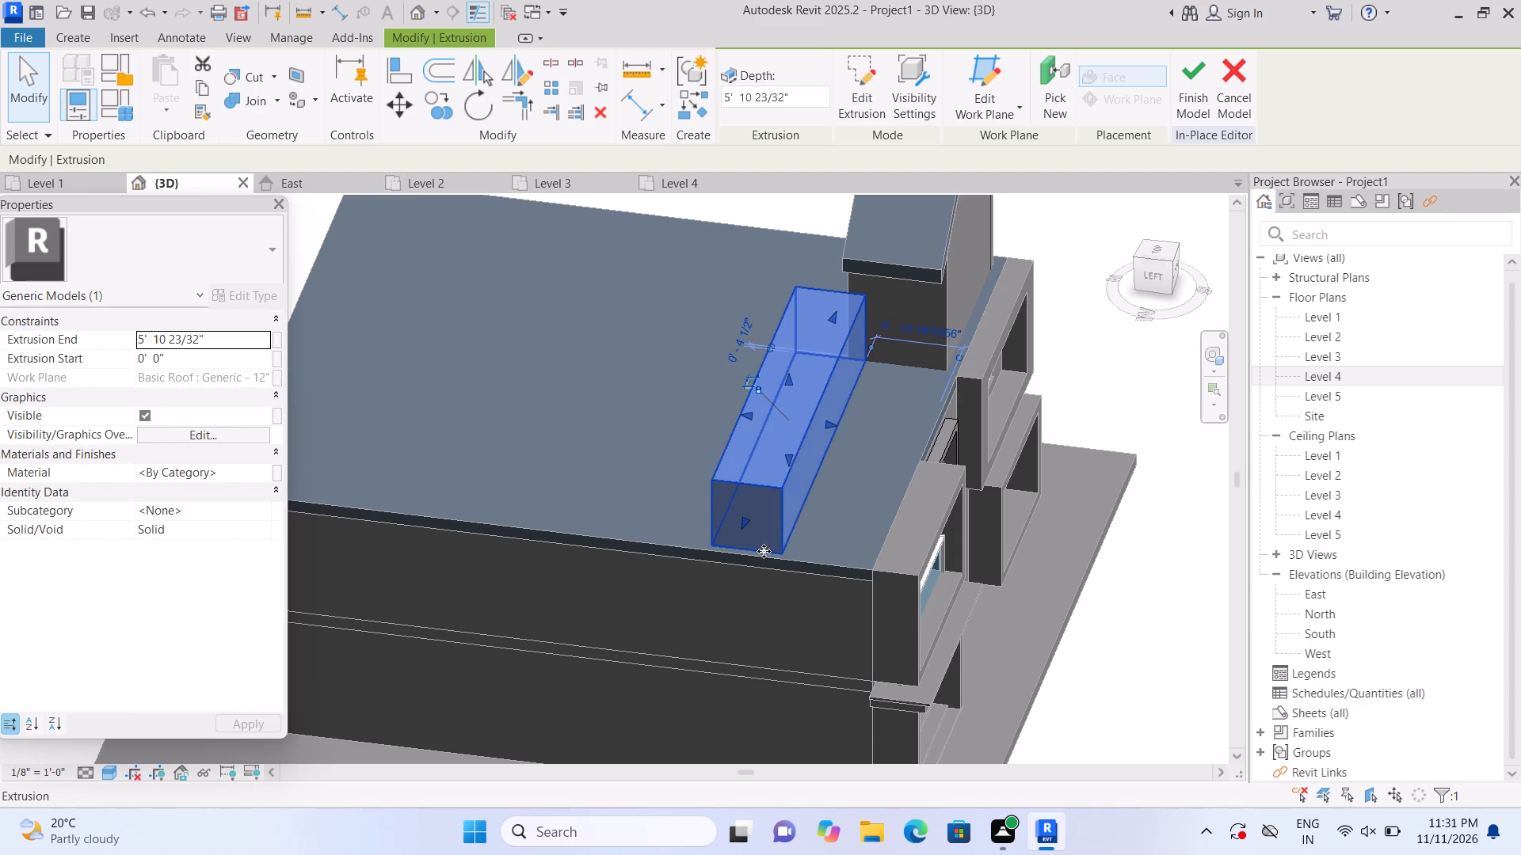
left_click_drag(744, 522, 801, 412)
left_click(1138, 382)
Examine the house from several sides to check the roof block against the gabled enclosure and front facade.
scroll(1122, 358, "down", 1)
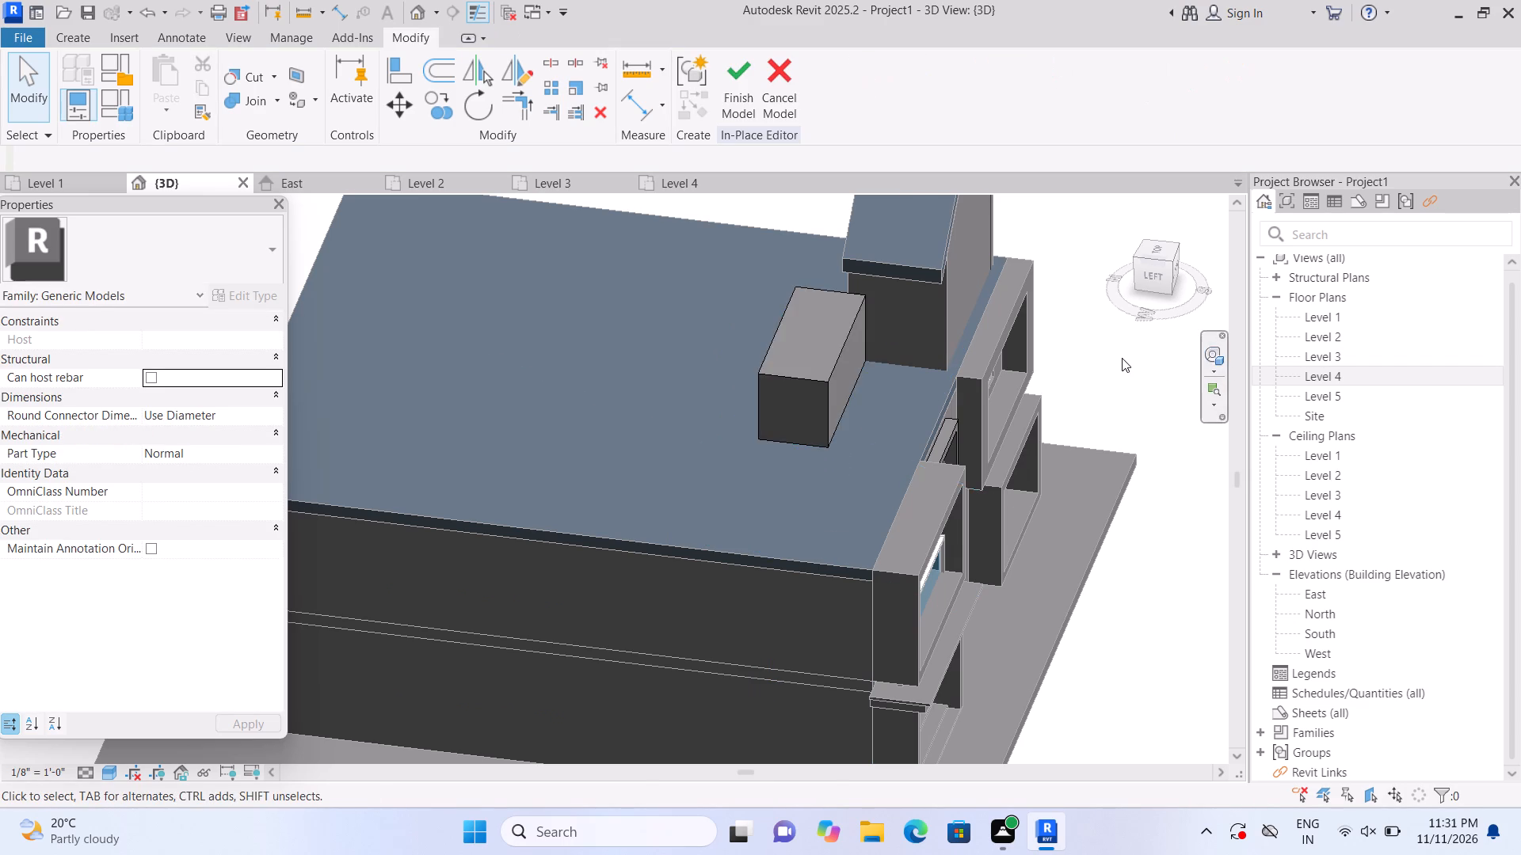
scroll(1122, 358, "down", 1)
middle_click_drag(378, 528, 644, 616, "shift")
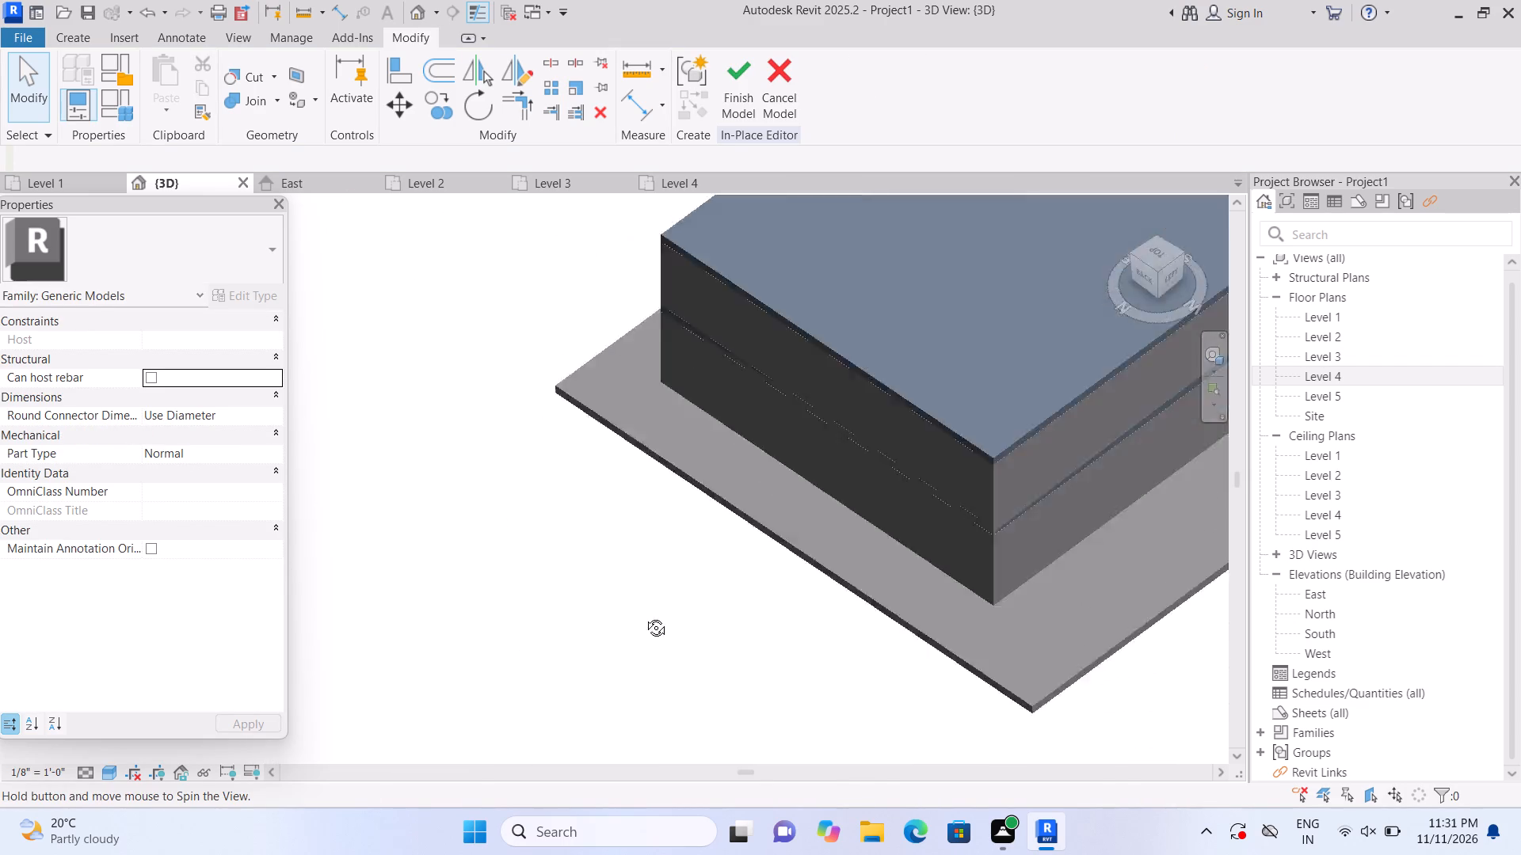
middle_click_drag(644, 616, 833, 566, "shift")
middle_click(722, 497, "shift")
middle_click_drag(740, 522, 994, 643, "shift")
scroll(829, 549, "down", 6)
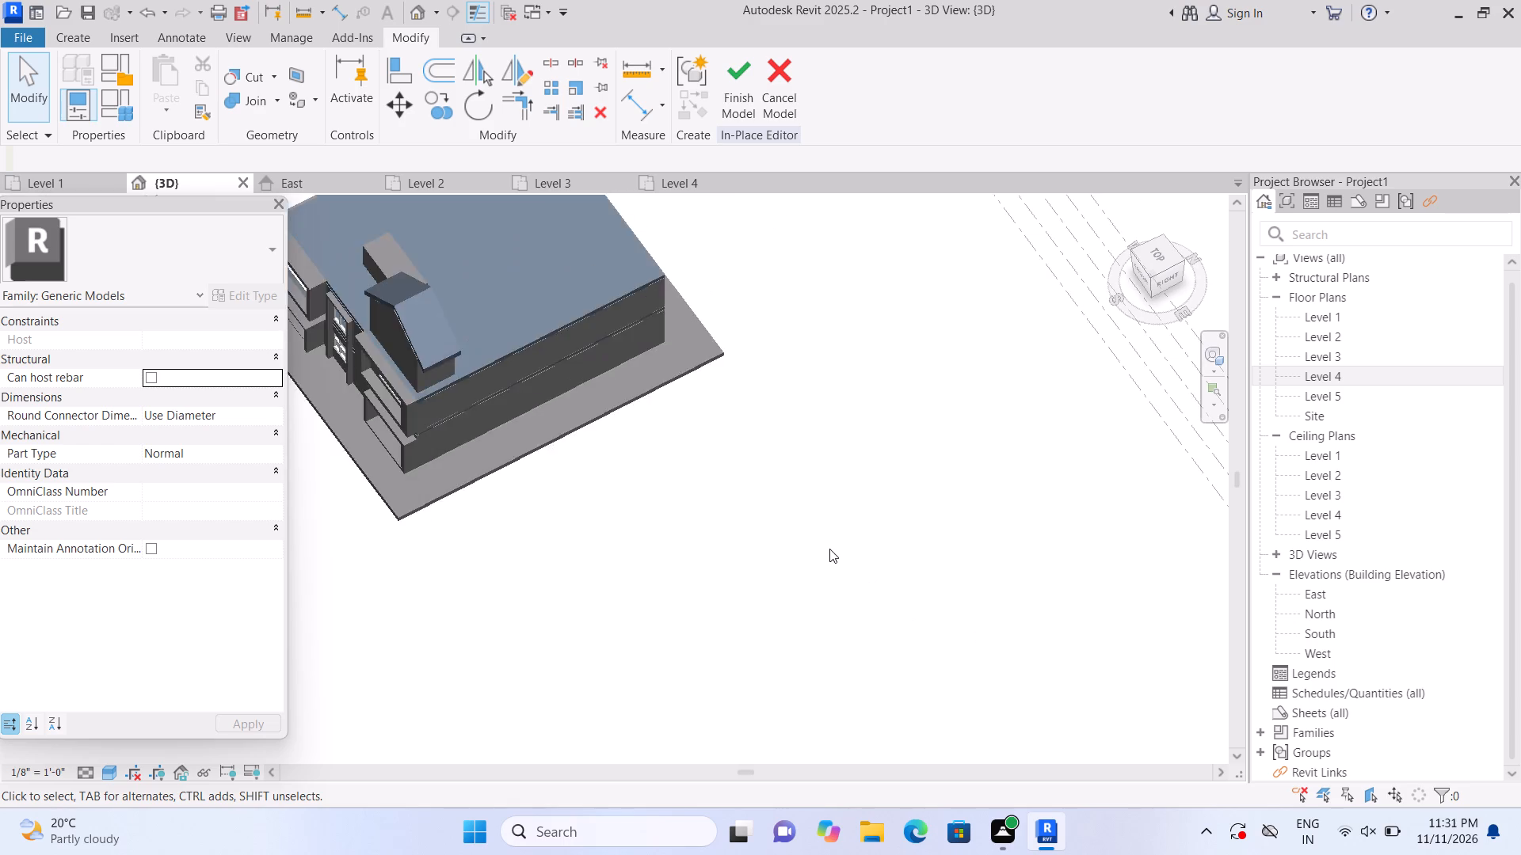
scroll(829, 549, "down", 2)
middle_click_drag(598, 586, 958, 446, "shift")
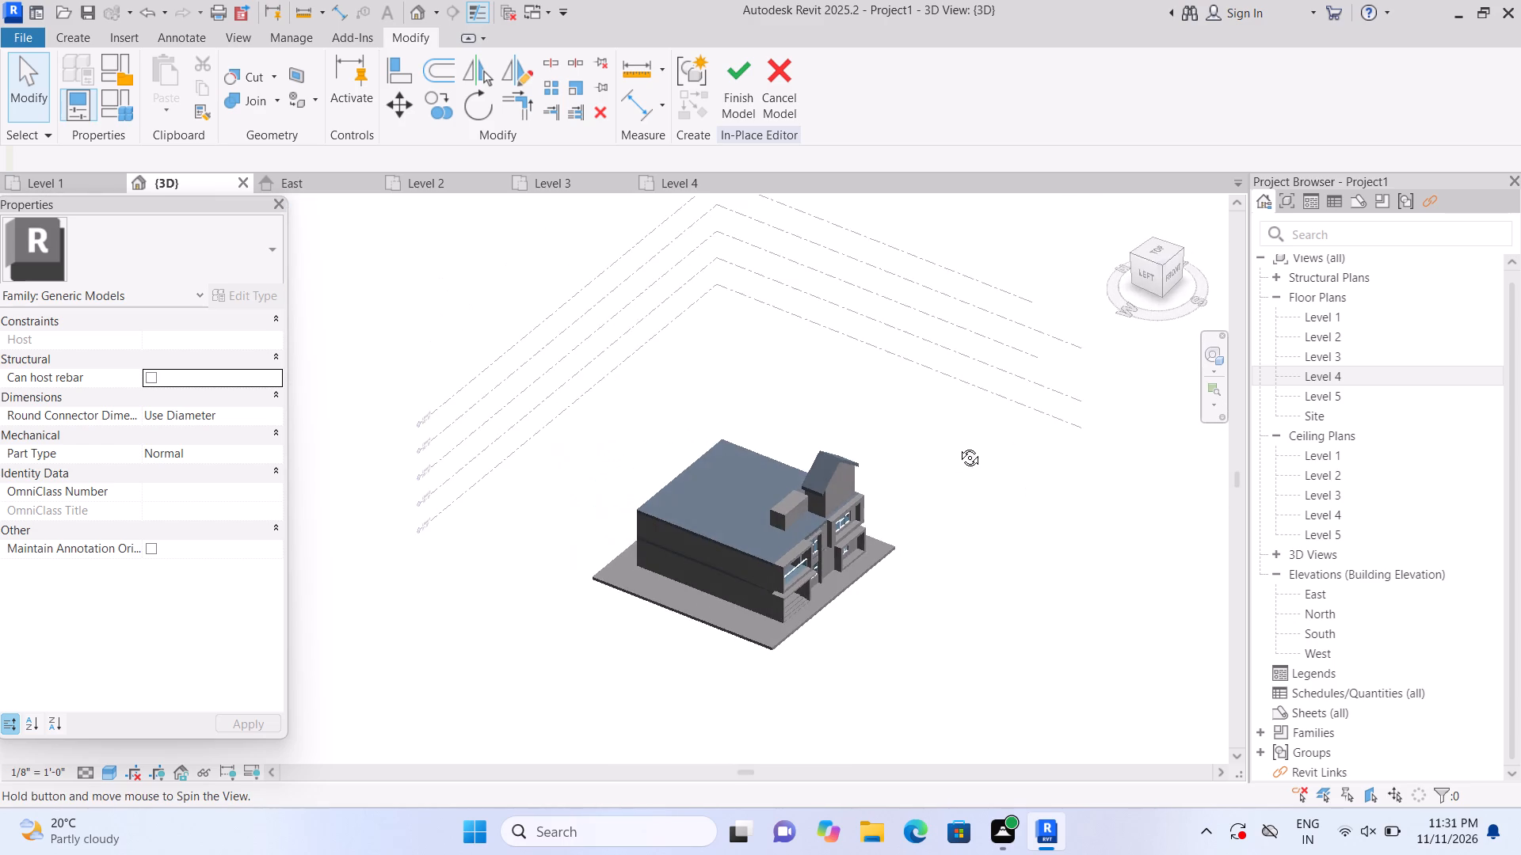
middle_click_drag(958, 446, 932, 367, "shift")
scroll(814, 480, "up", 3)
scroll(653, 638, "up", 1)
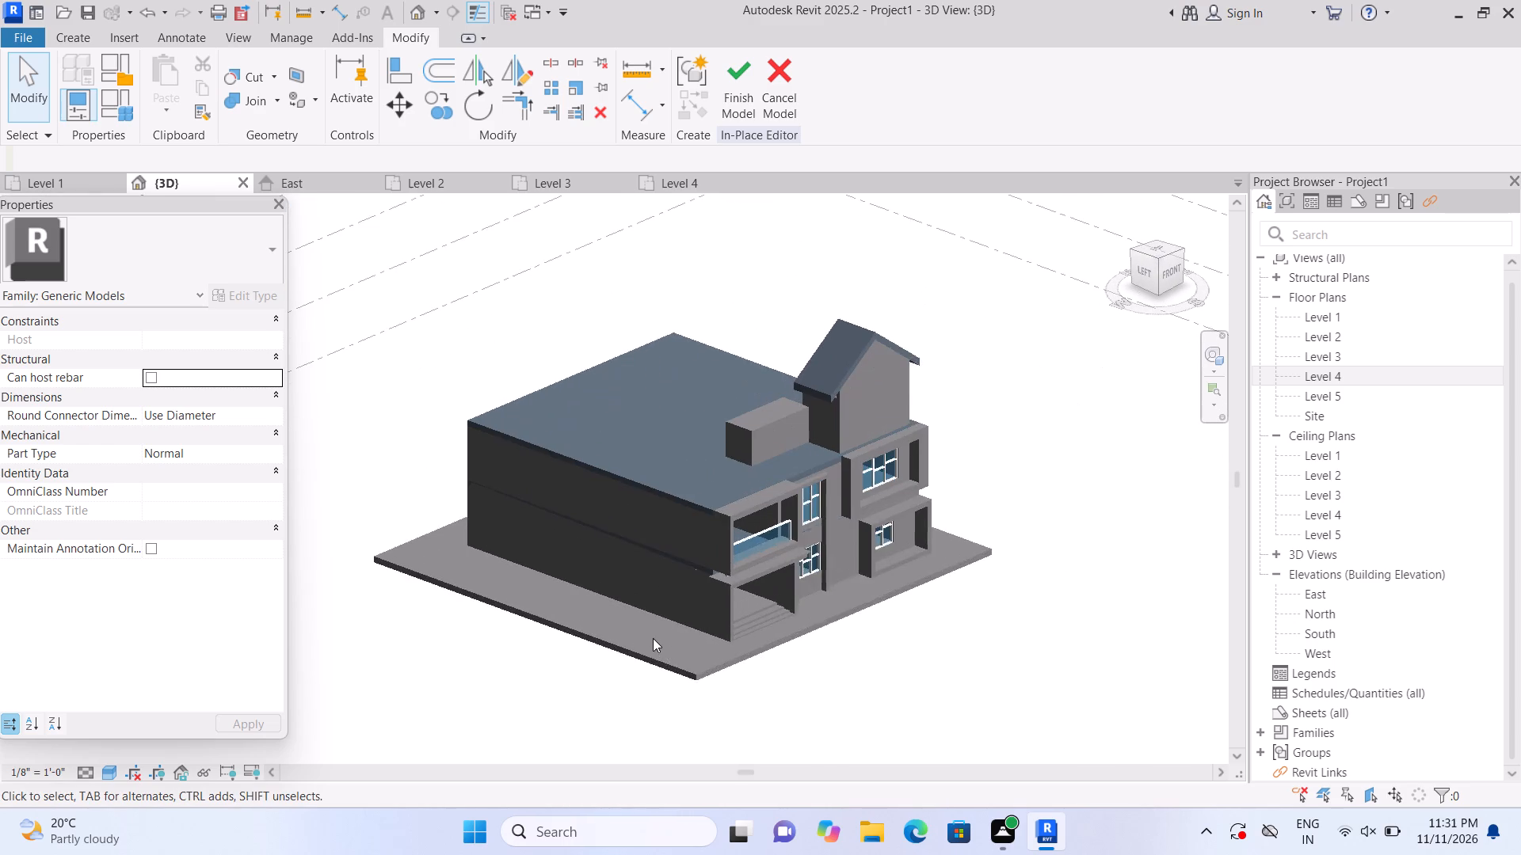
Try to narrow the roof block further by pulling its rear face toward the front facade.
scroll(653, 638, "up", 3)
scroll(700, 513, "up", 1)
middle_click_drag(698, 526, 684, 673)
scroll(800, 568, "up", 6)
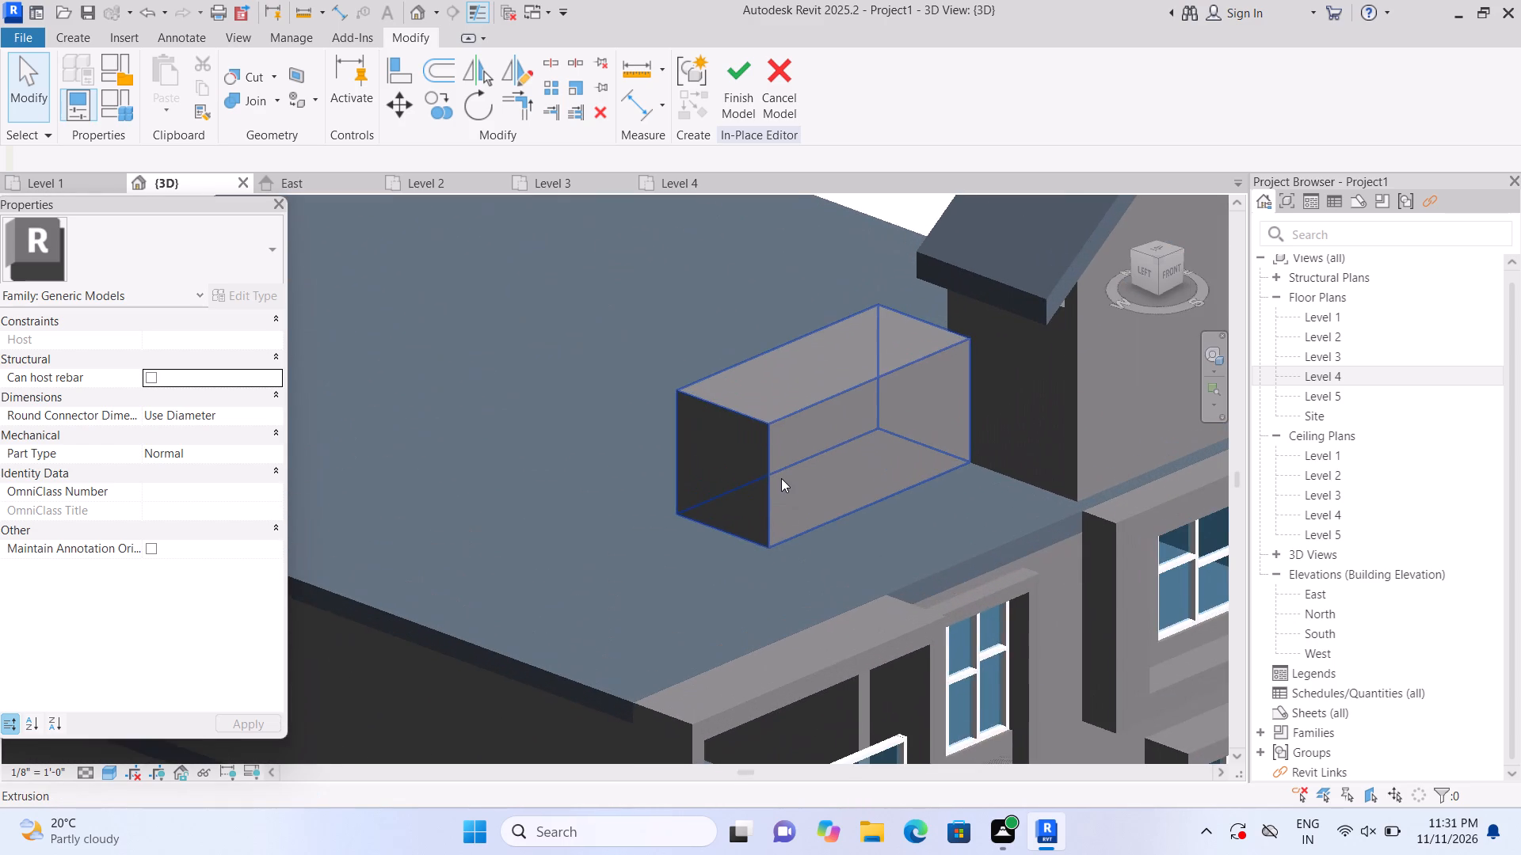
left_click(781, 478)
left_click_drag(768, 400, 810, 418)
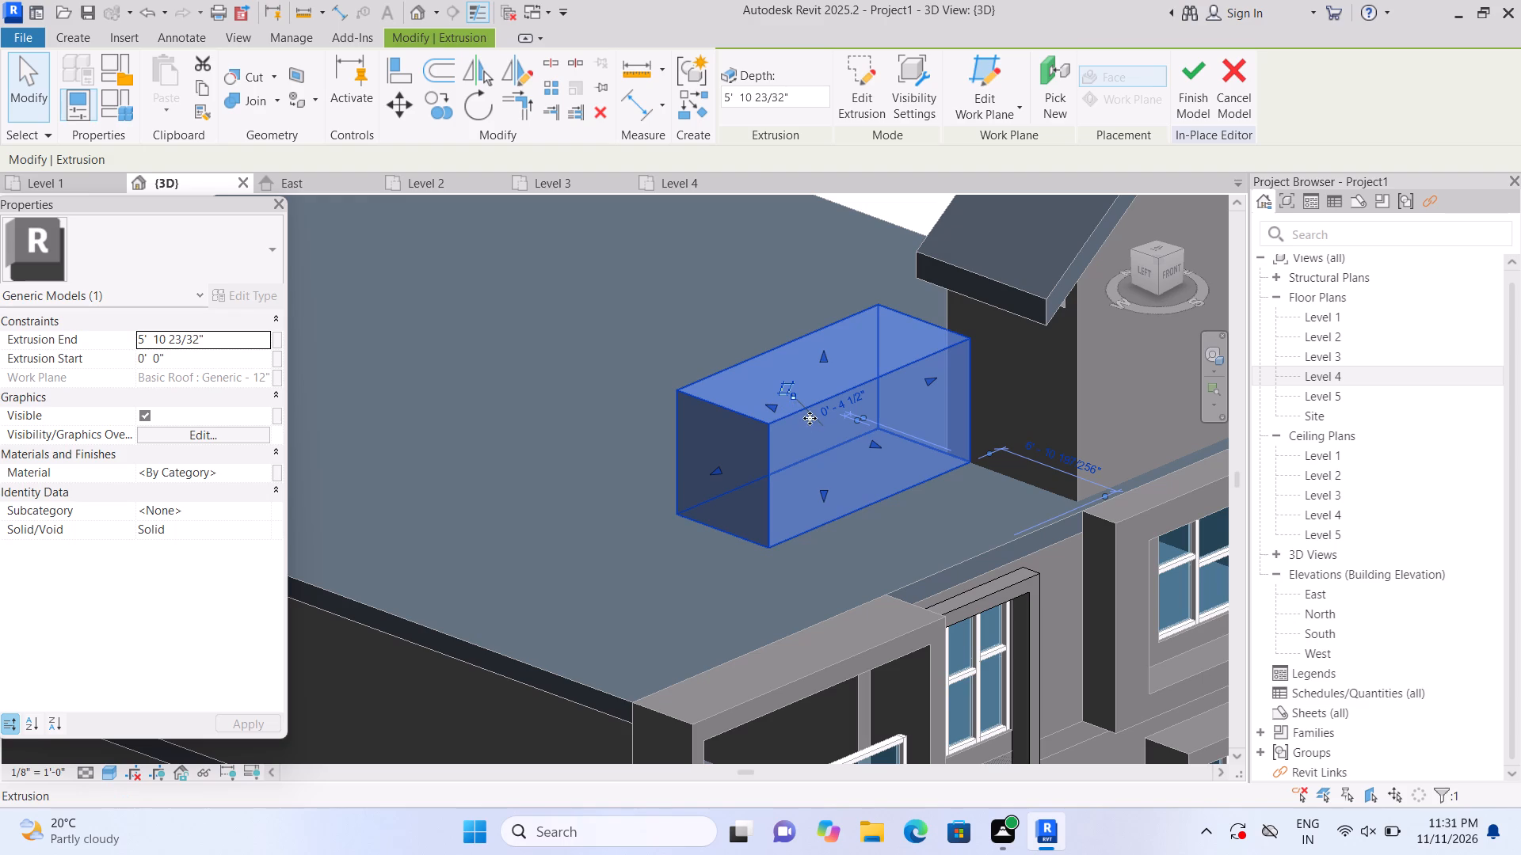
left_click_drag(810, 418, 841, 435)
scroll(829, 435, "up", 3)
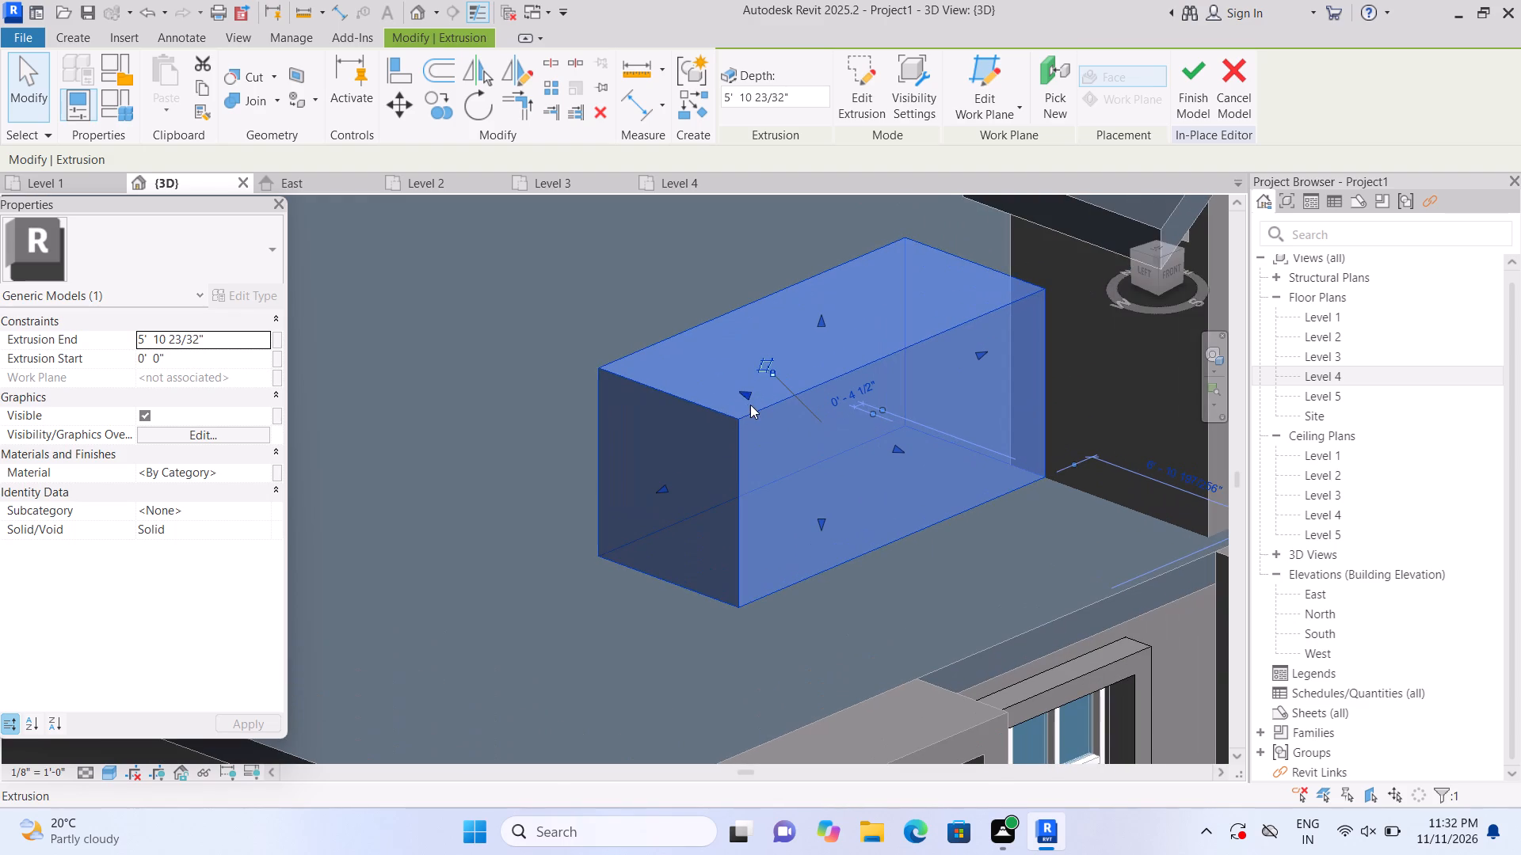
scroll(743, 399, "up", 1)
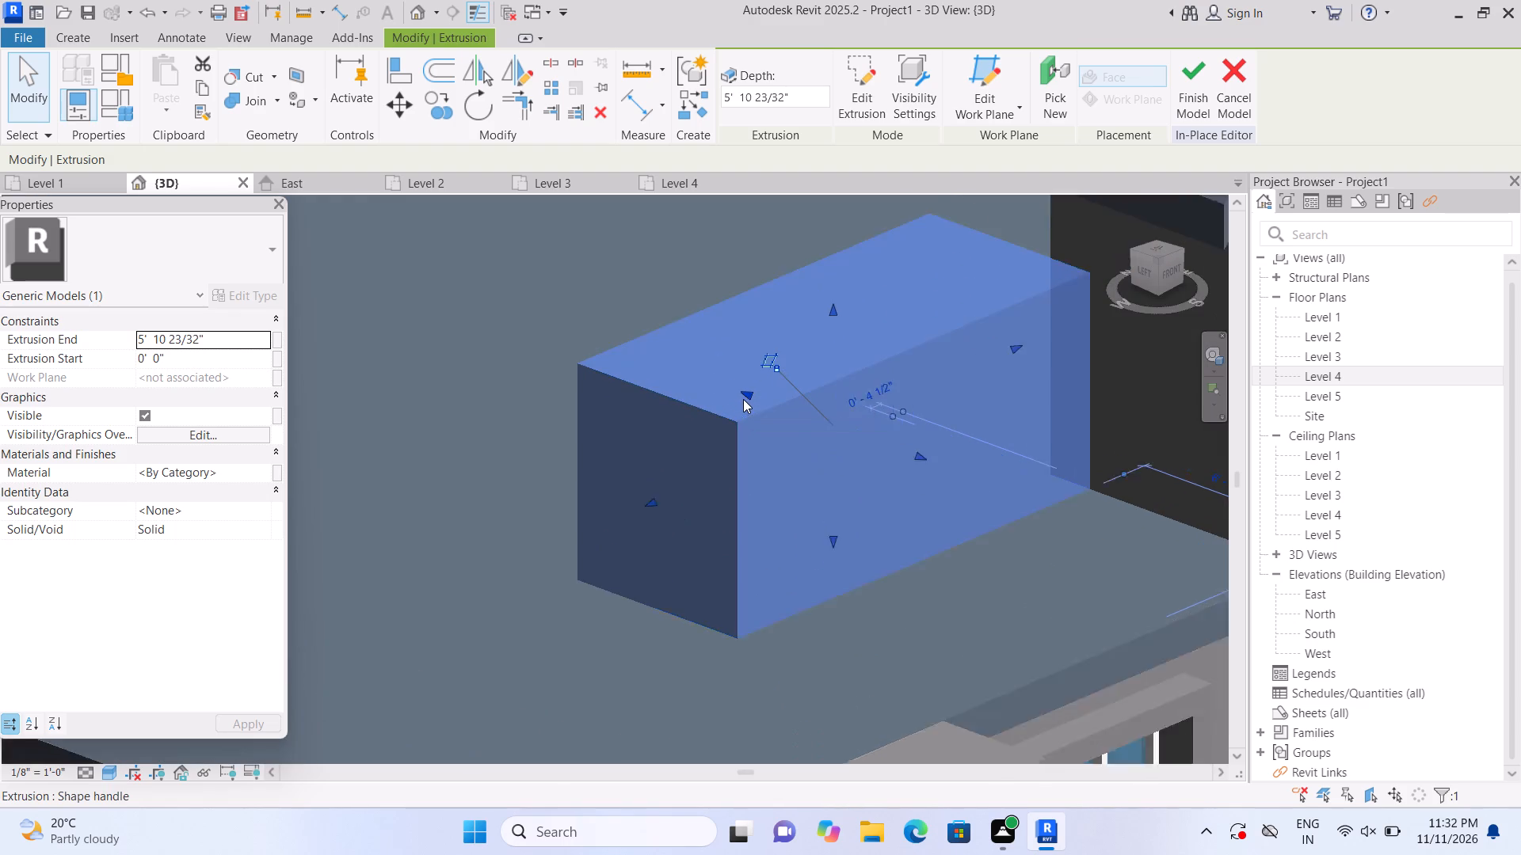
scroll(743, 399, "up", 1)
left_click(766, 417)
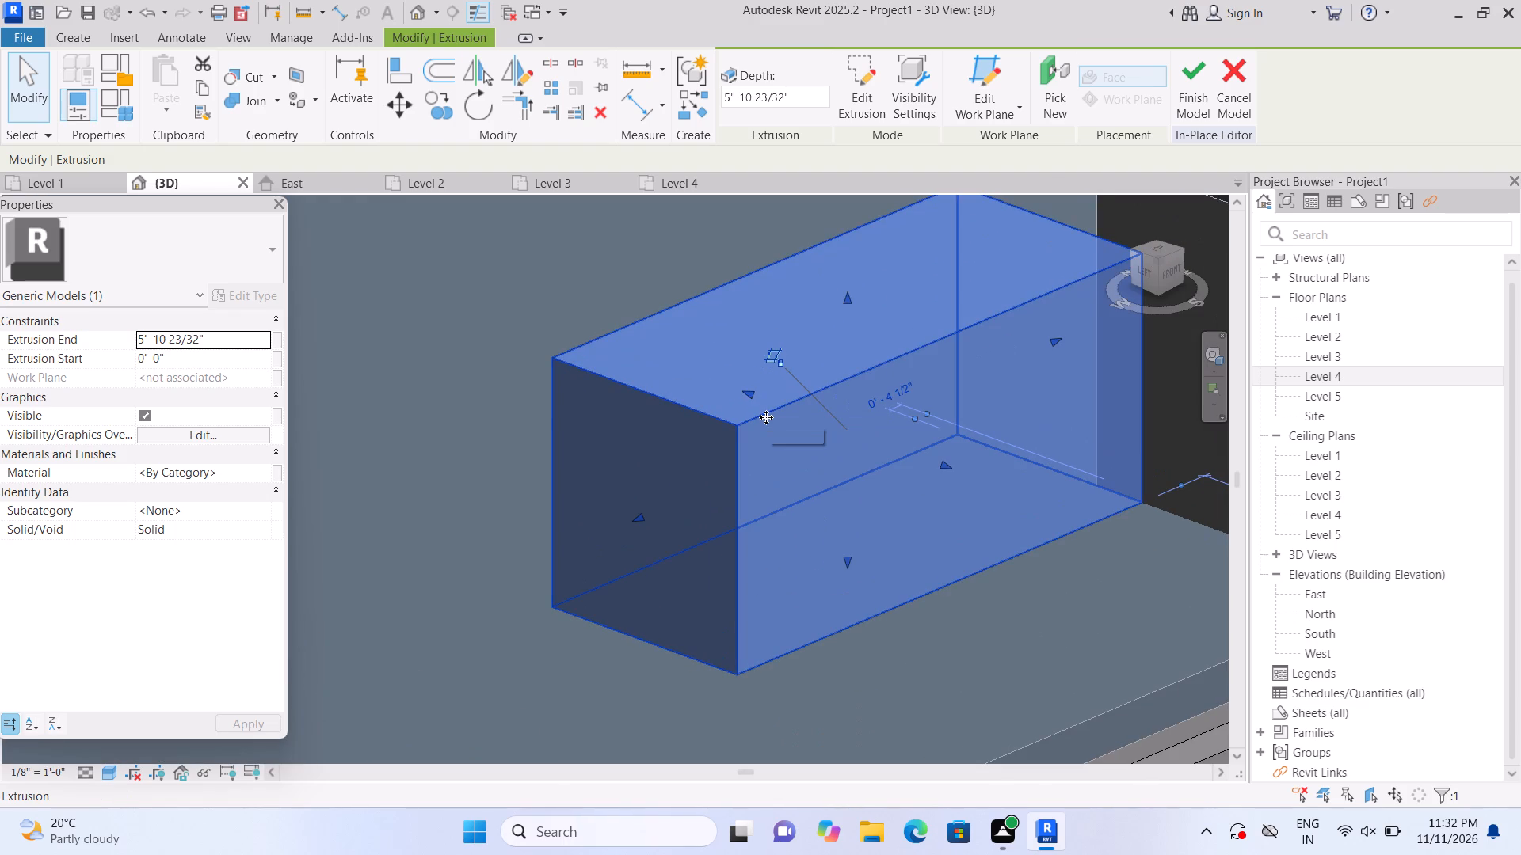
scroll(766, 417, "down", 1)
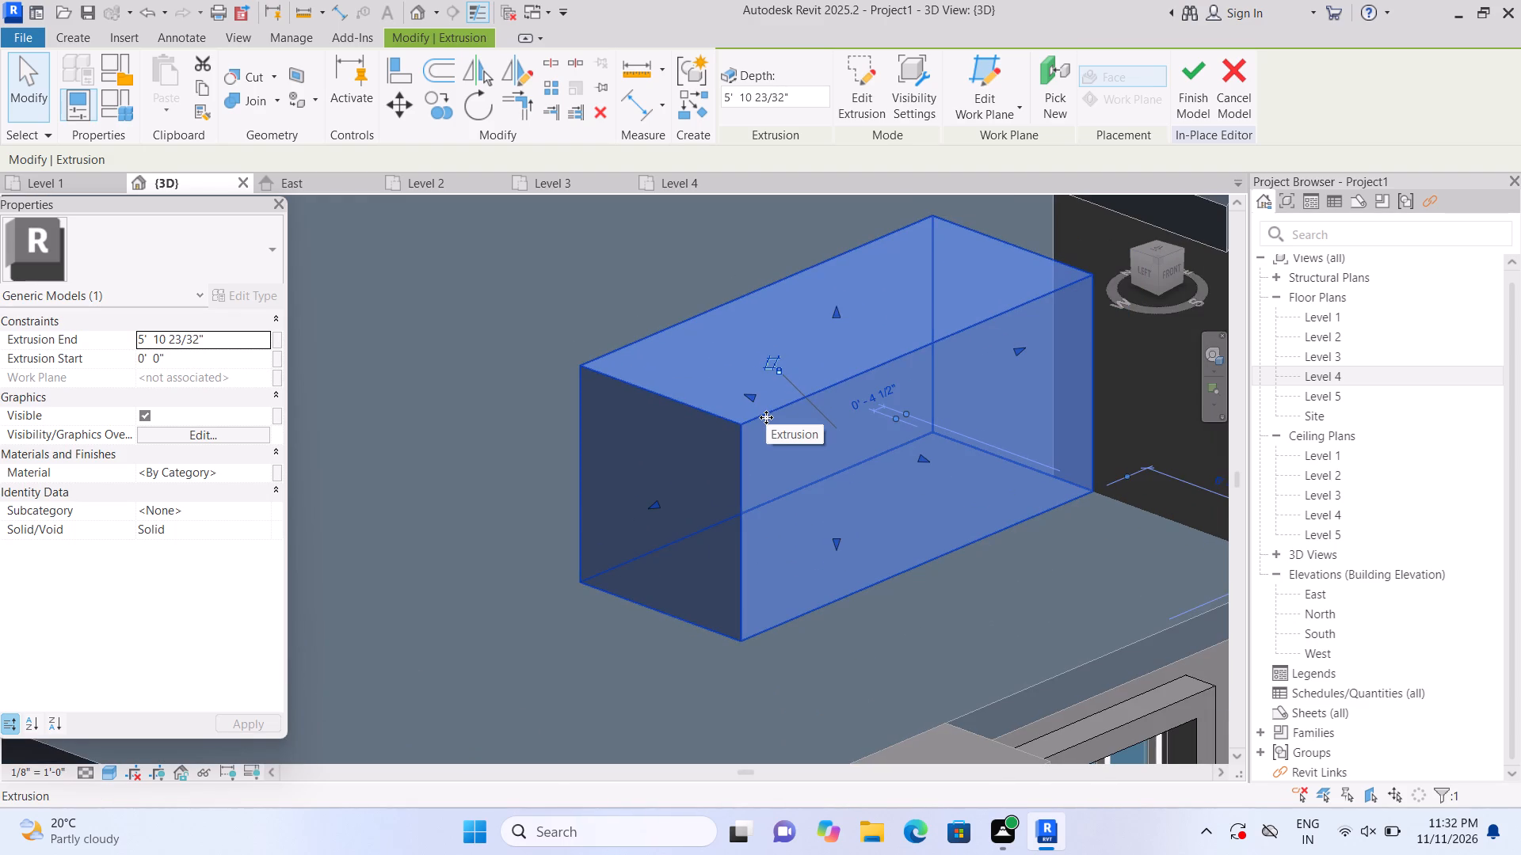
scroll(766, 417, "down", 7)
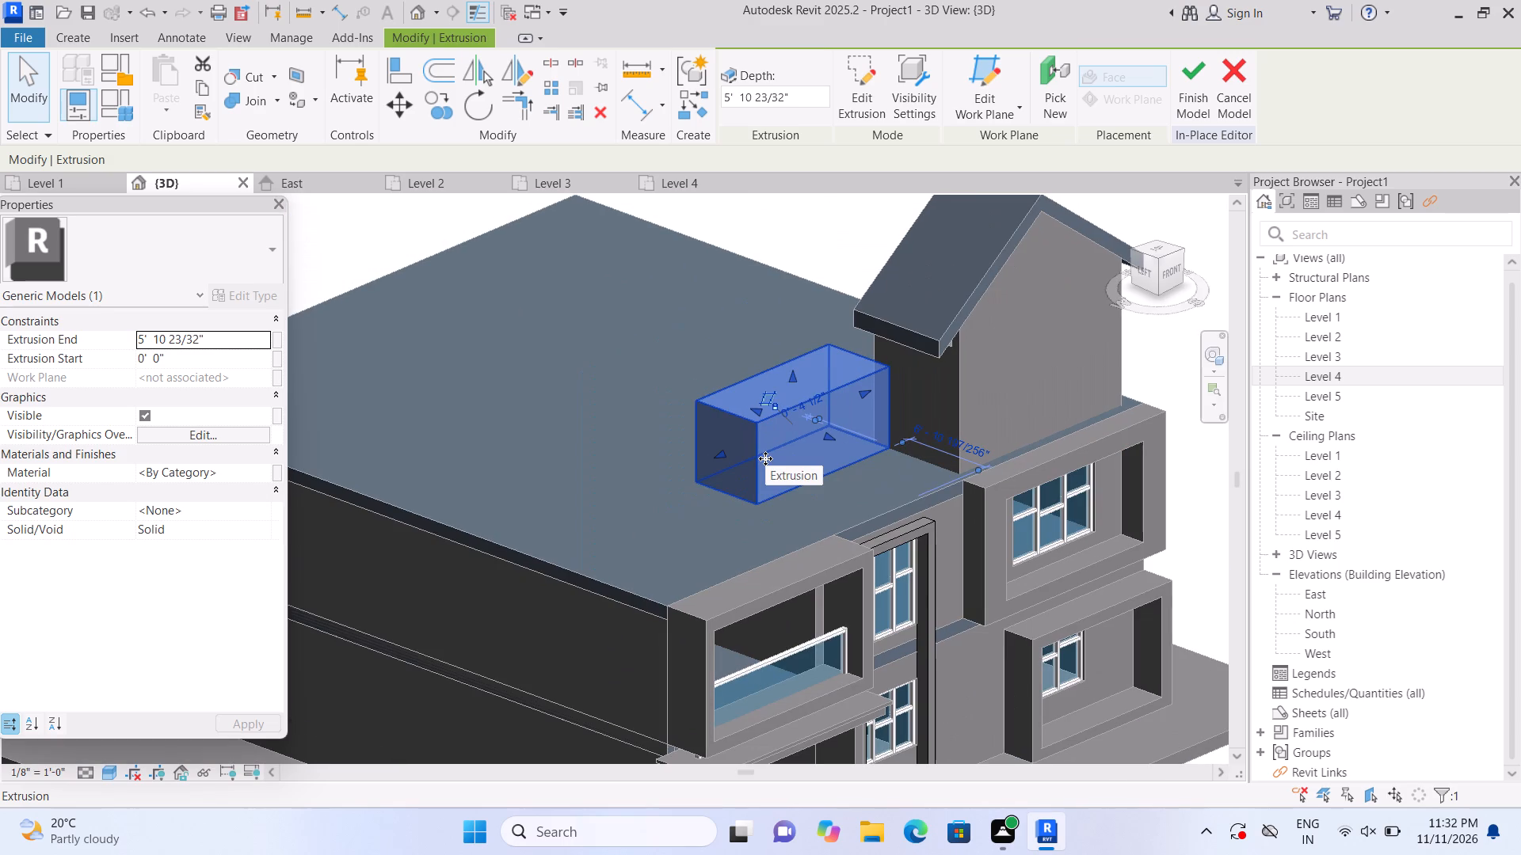
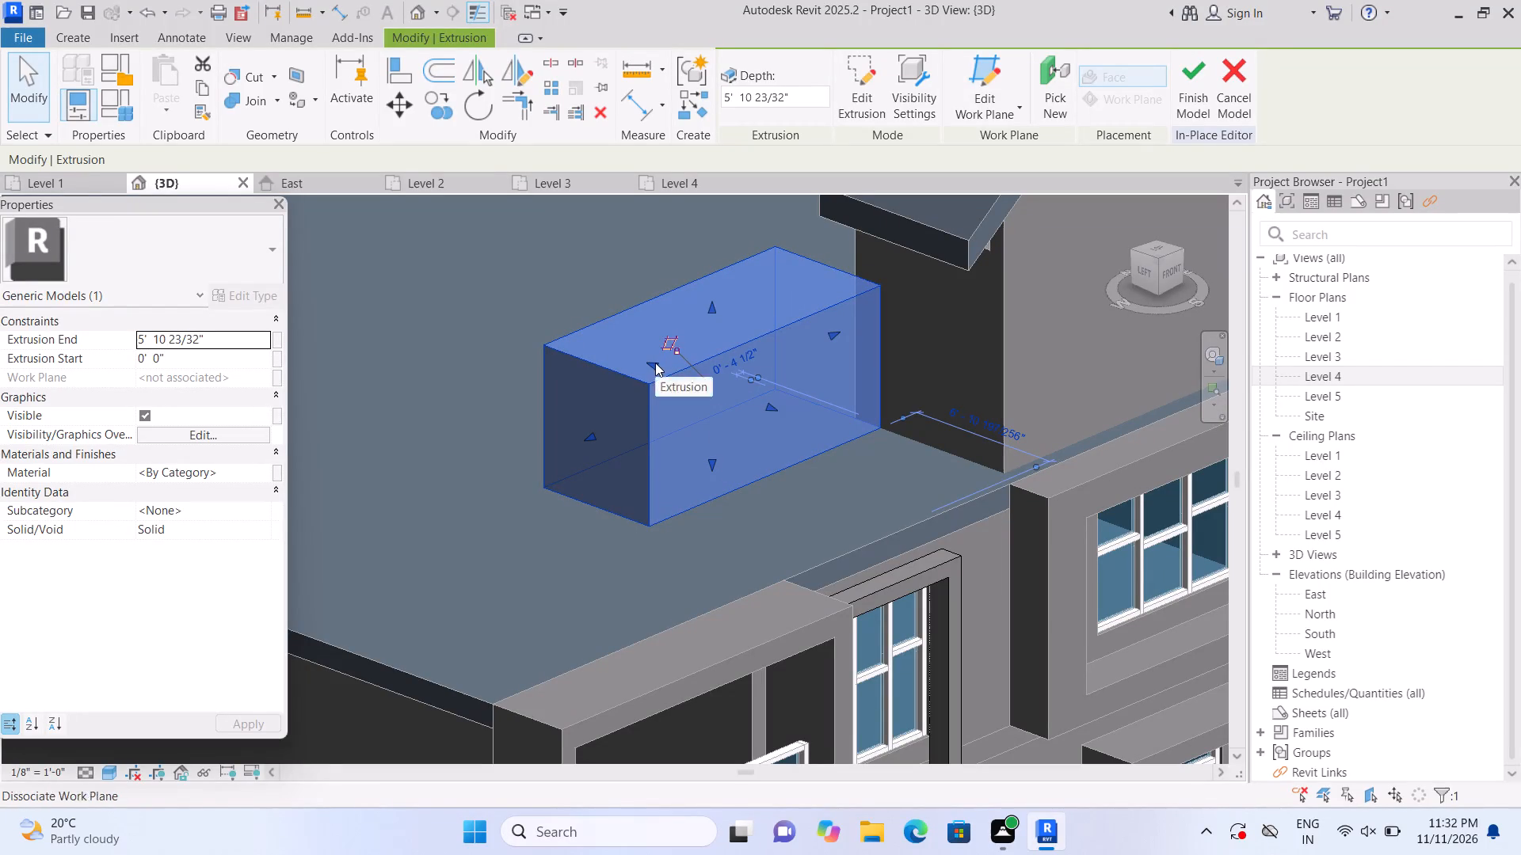
Lower the roof block's top face until the extrusion is about 5' 7 183/256" deep.
left_click_drag(655, 361, 691, 385)
scroll(689, 352, "up", 1)
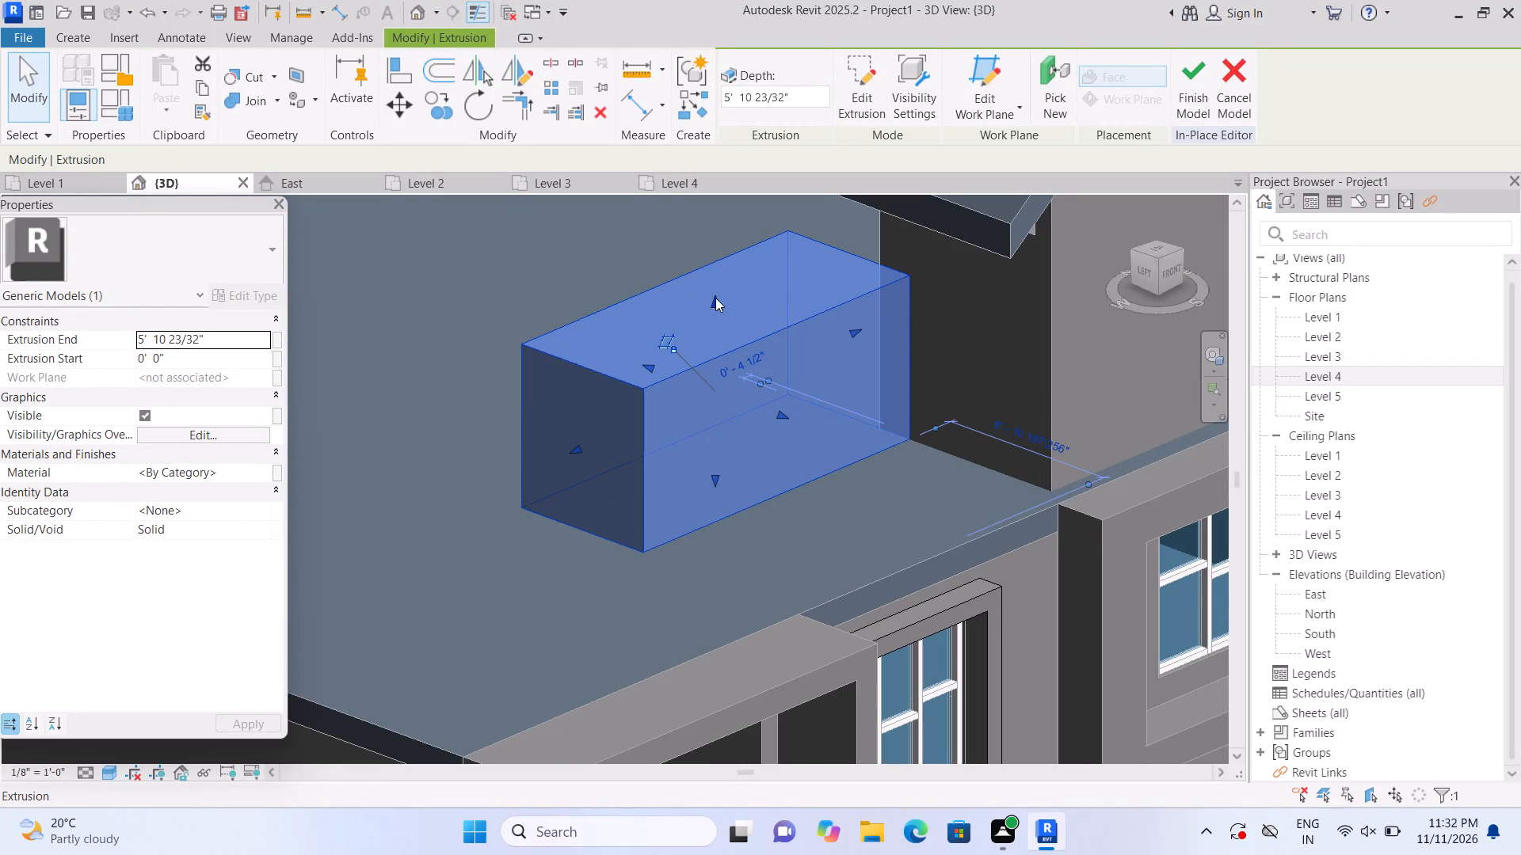
left_click_drag(715, 296, 746, 317)
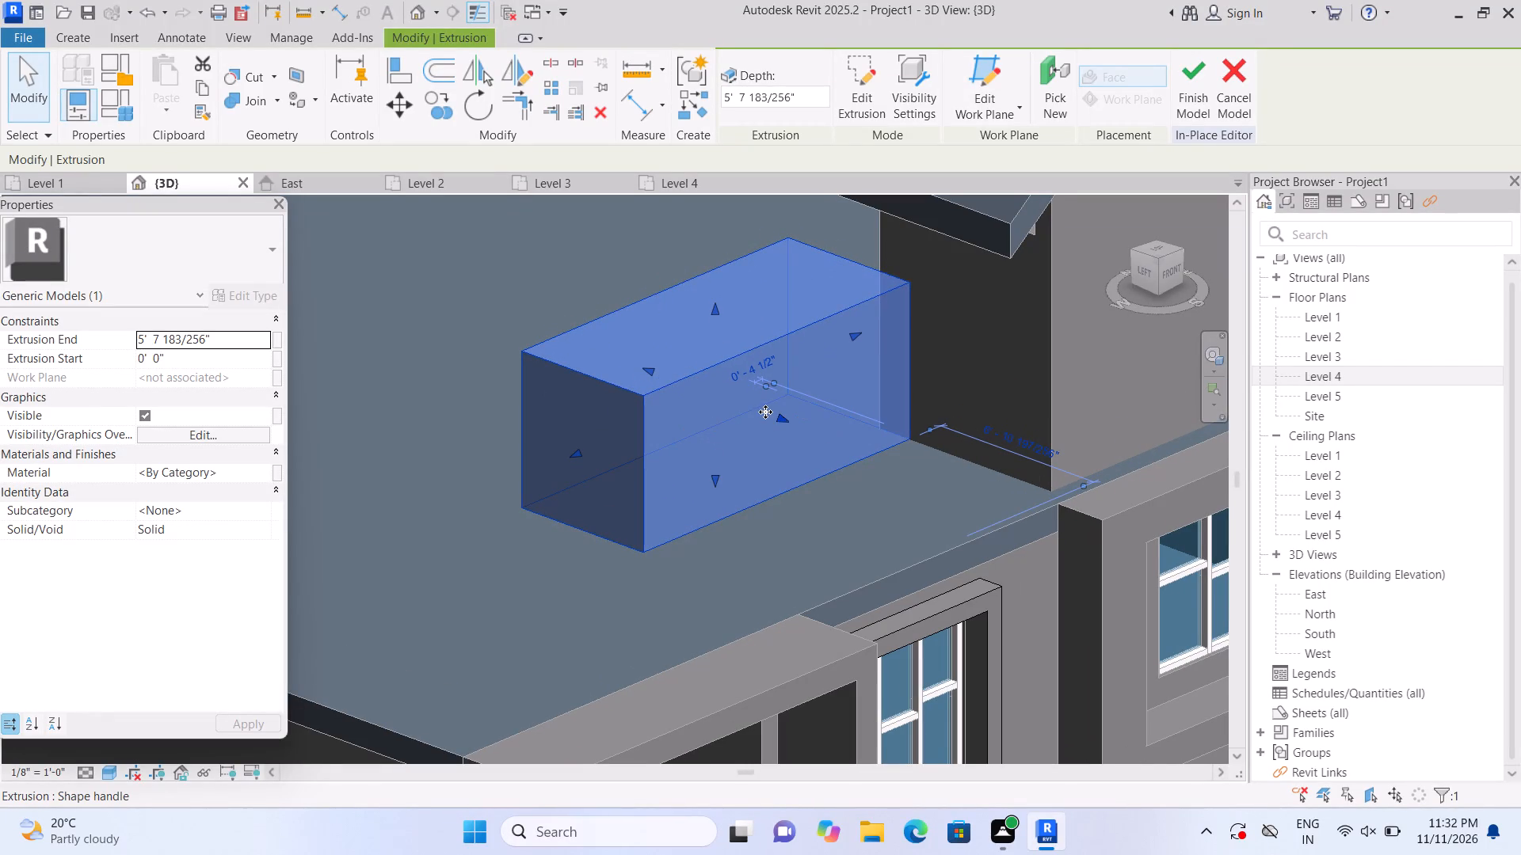
Narrow the roof block by pulling its rear face toward the front facade.
scroll(691, 331, "down", 7)
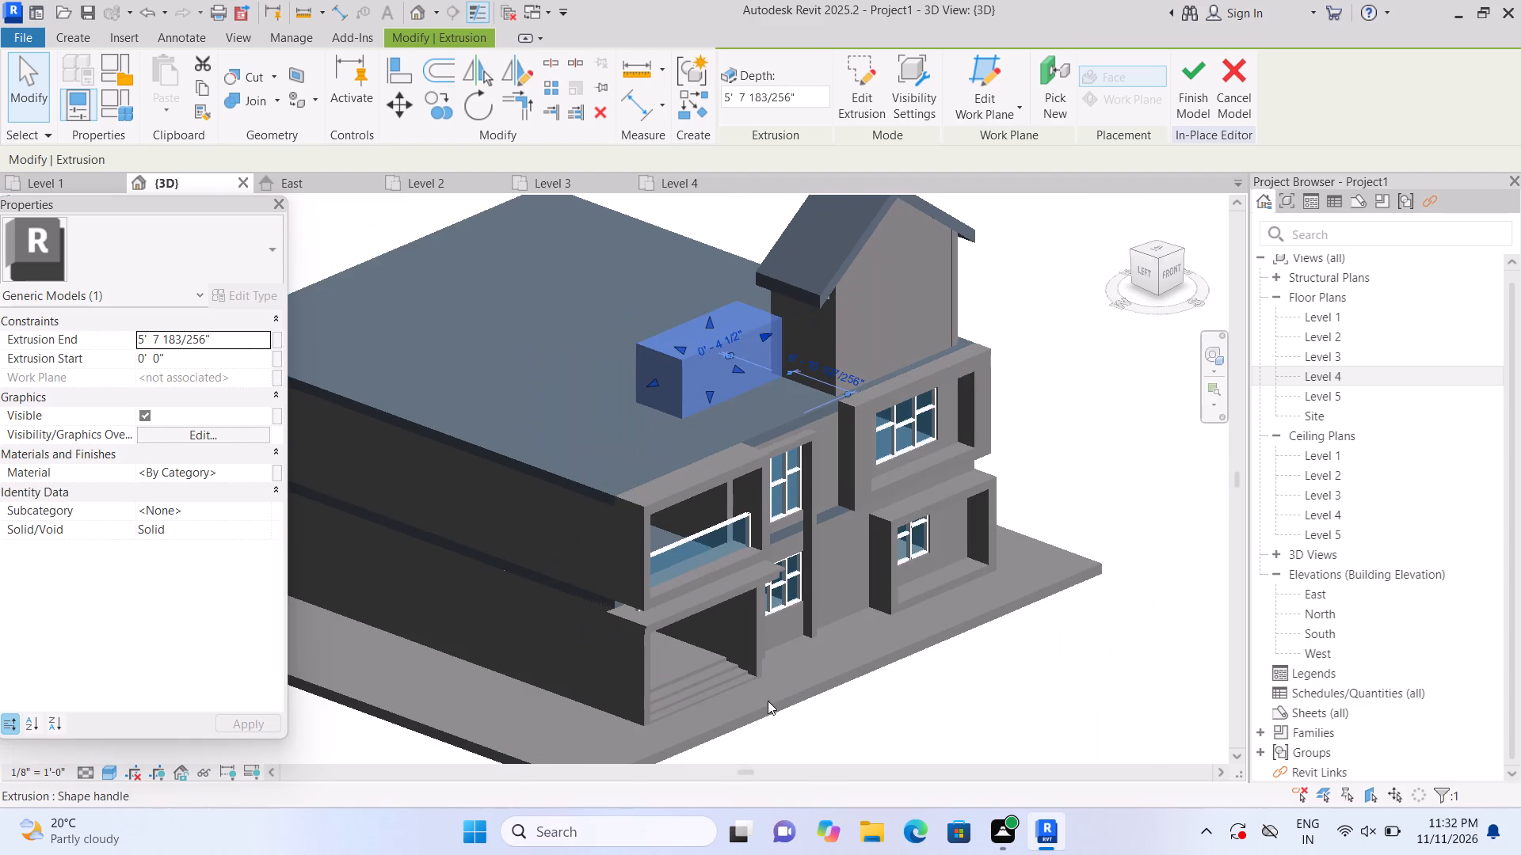
middle_click_drag(490, 650, 726, 679, "shift")
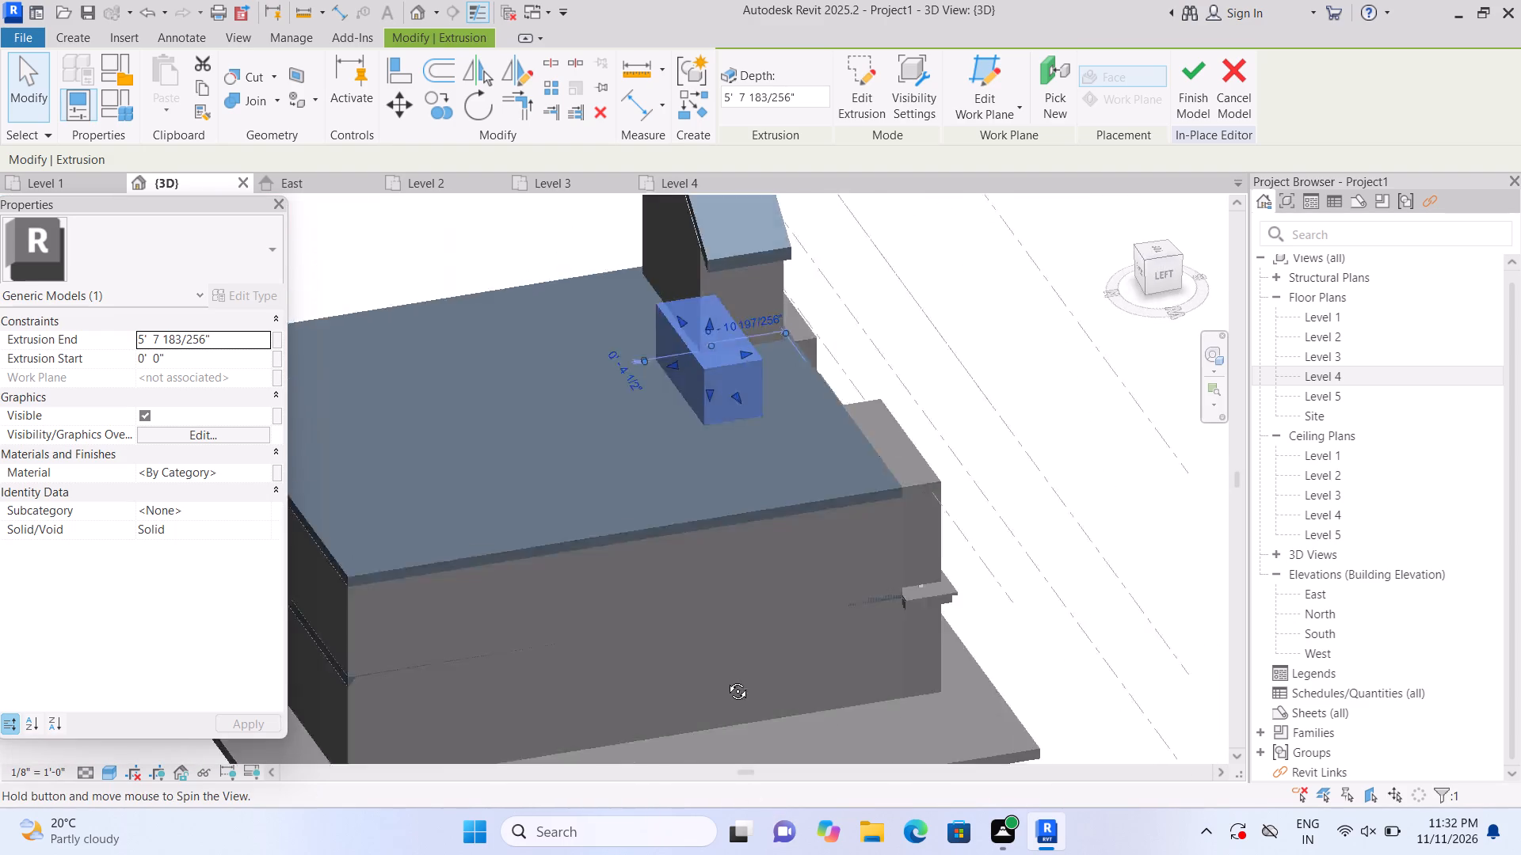
middle_click_drag(726, 679, 746, 674, "shift")
scroll(671, 394, "up", 10)
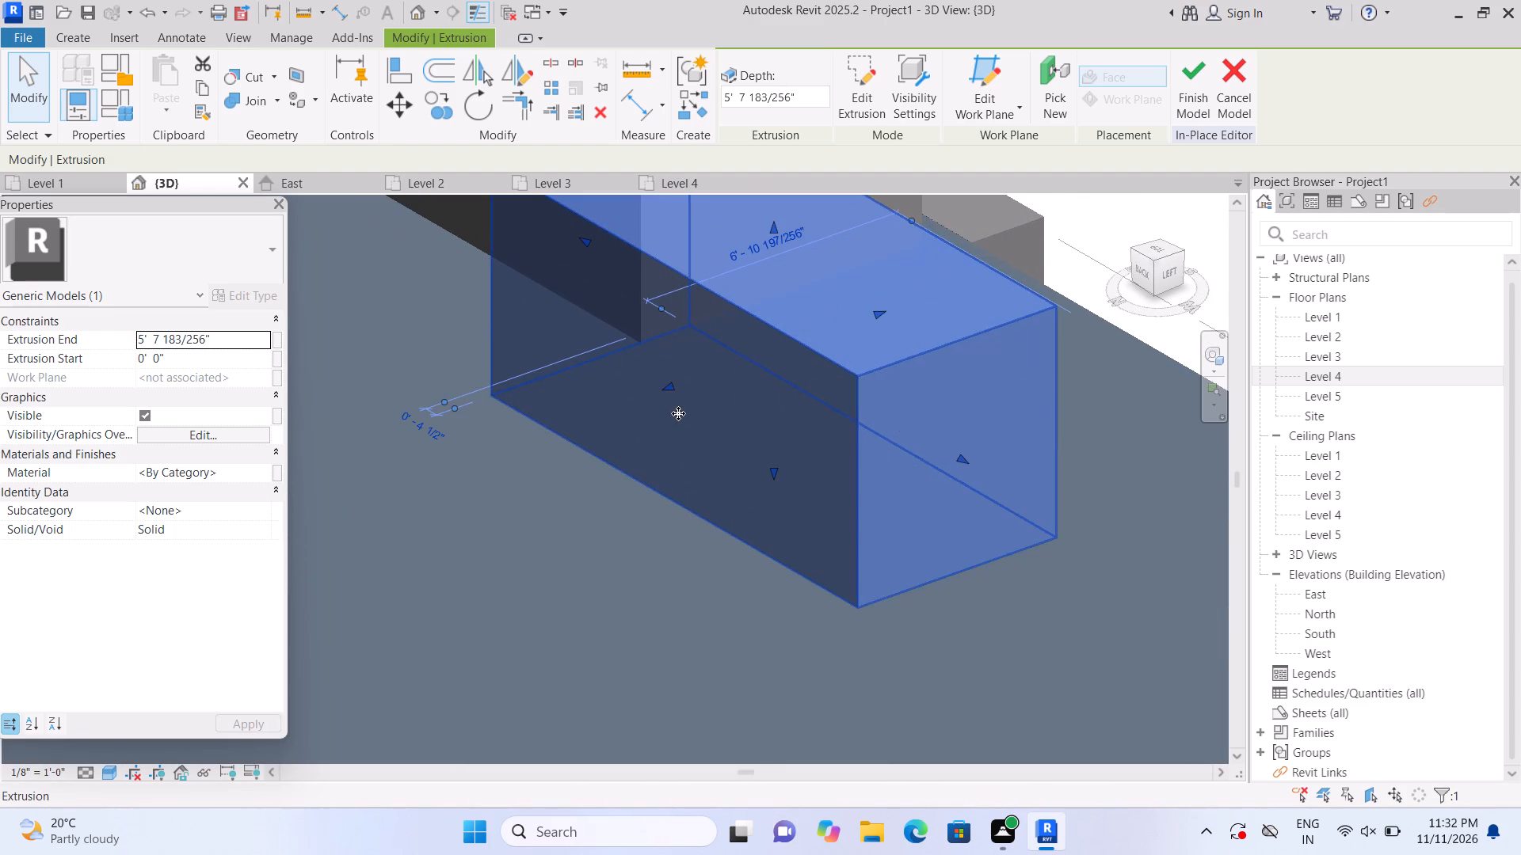
left_click_drag(669, 385, 756, 354)
Lengthen the roof block by pulling its outer end away from the gabled enclosure.
scroll(720, 368, "down", 2)
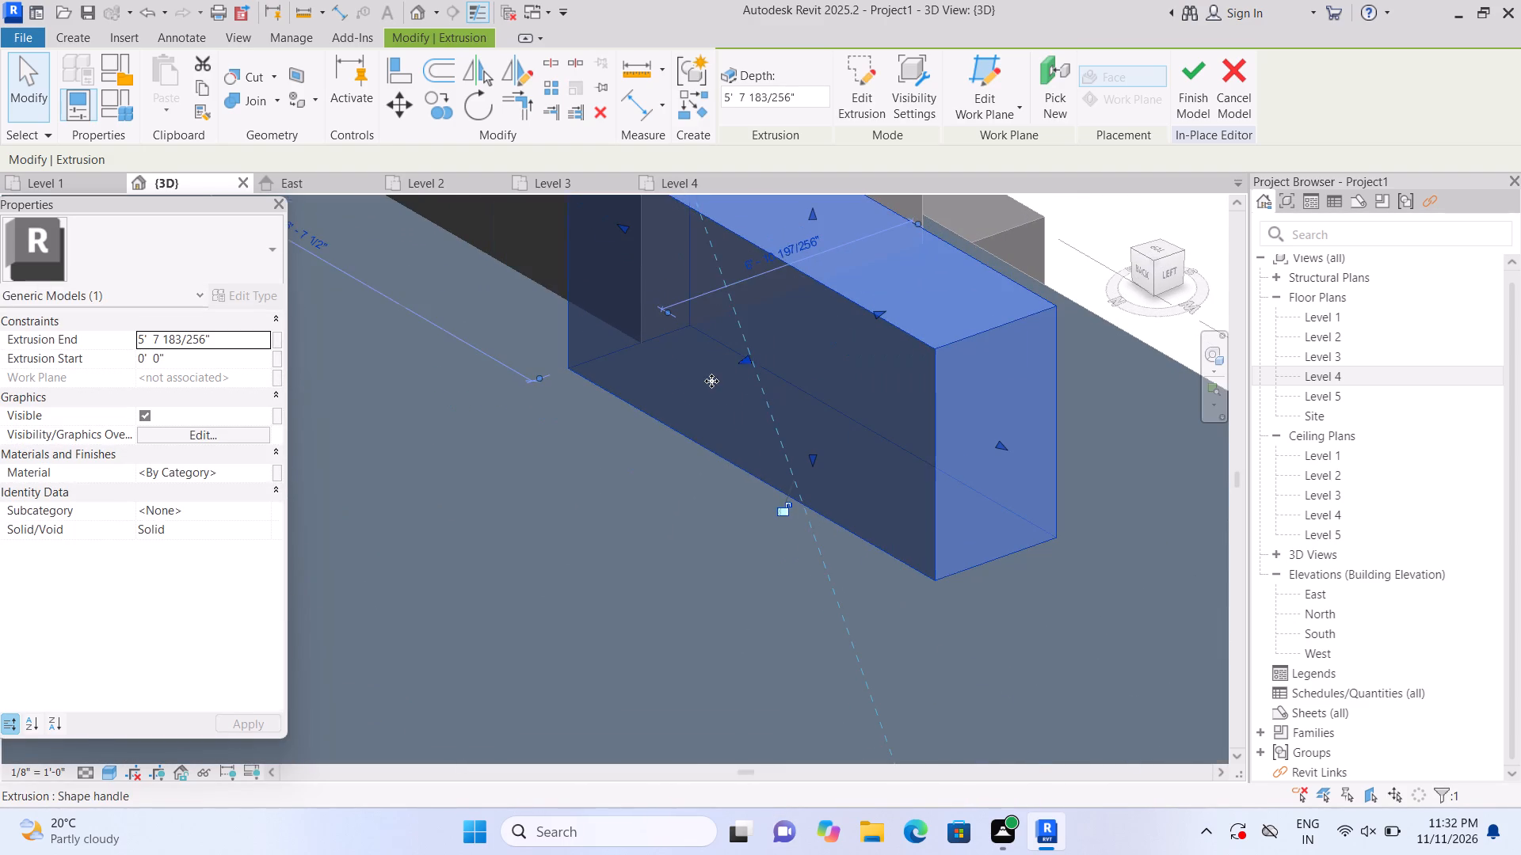
scroll(711, 381, "down", 6)
scroll(811, 455, "up", 4)
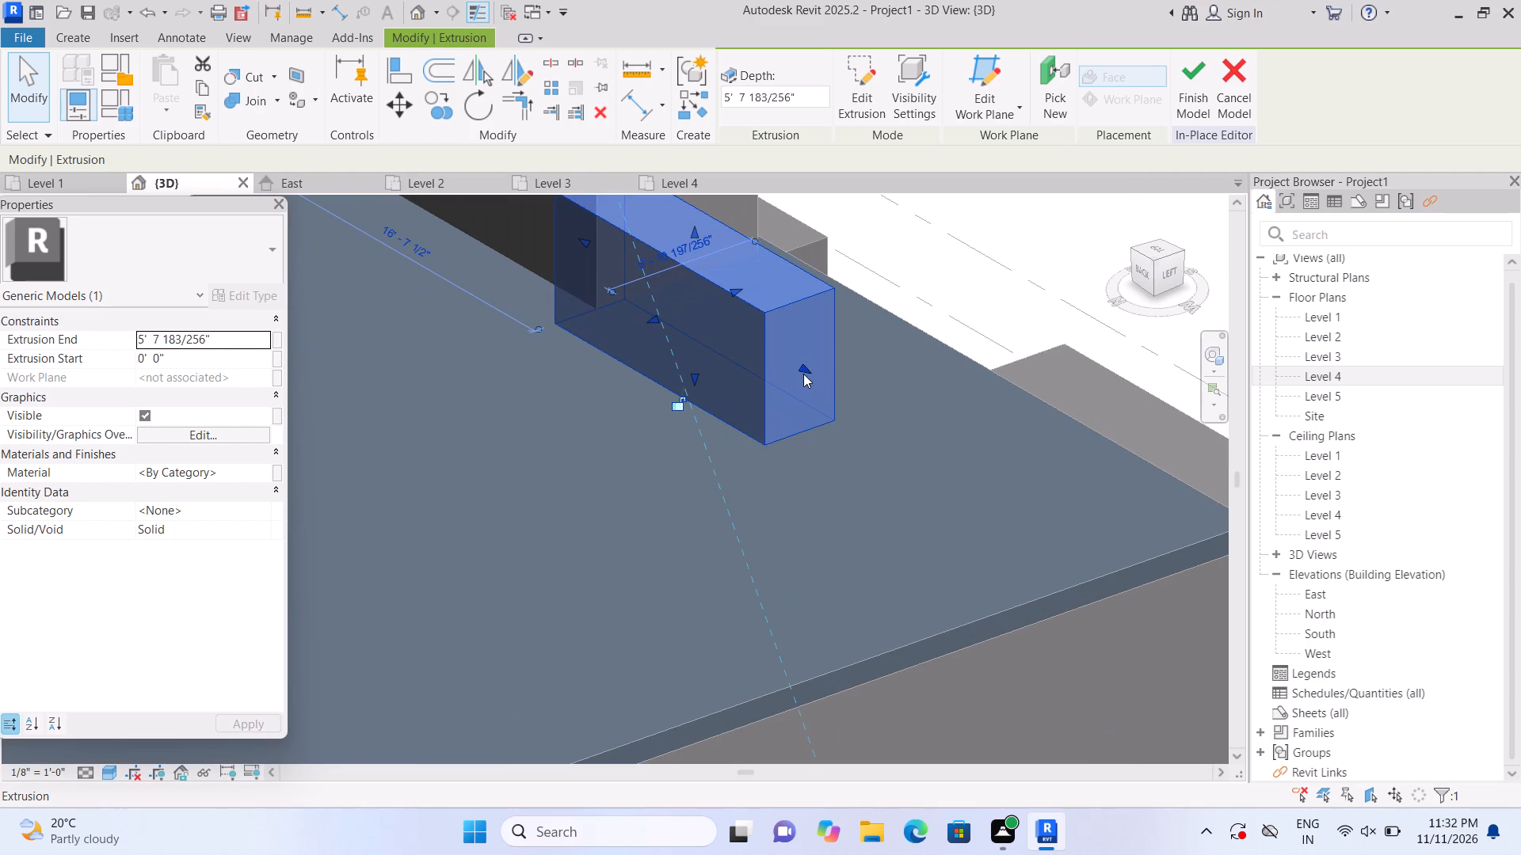
left_click_drag(803, 364, 842, 391)
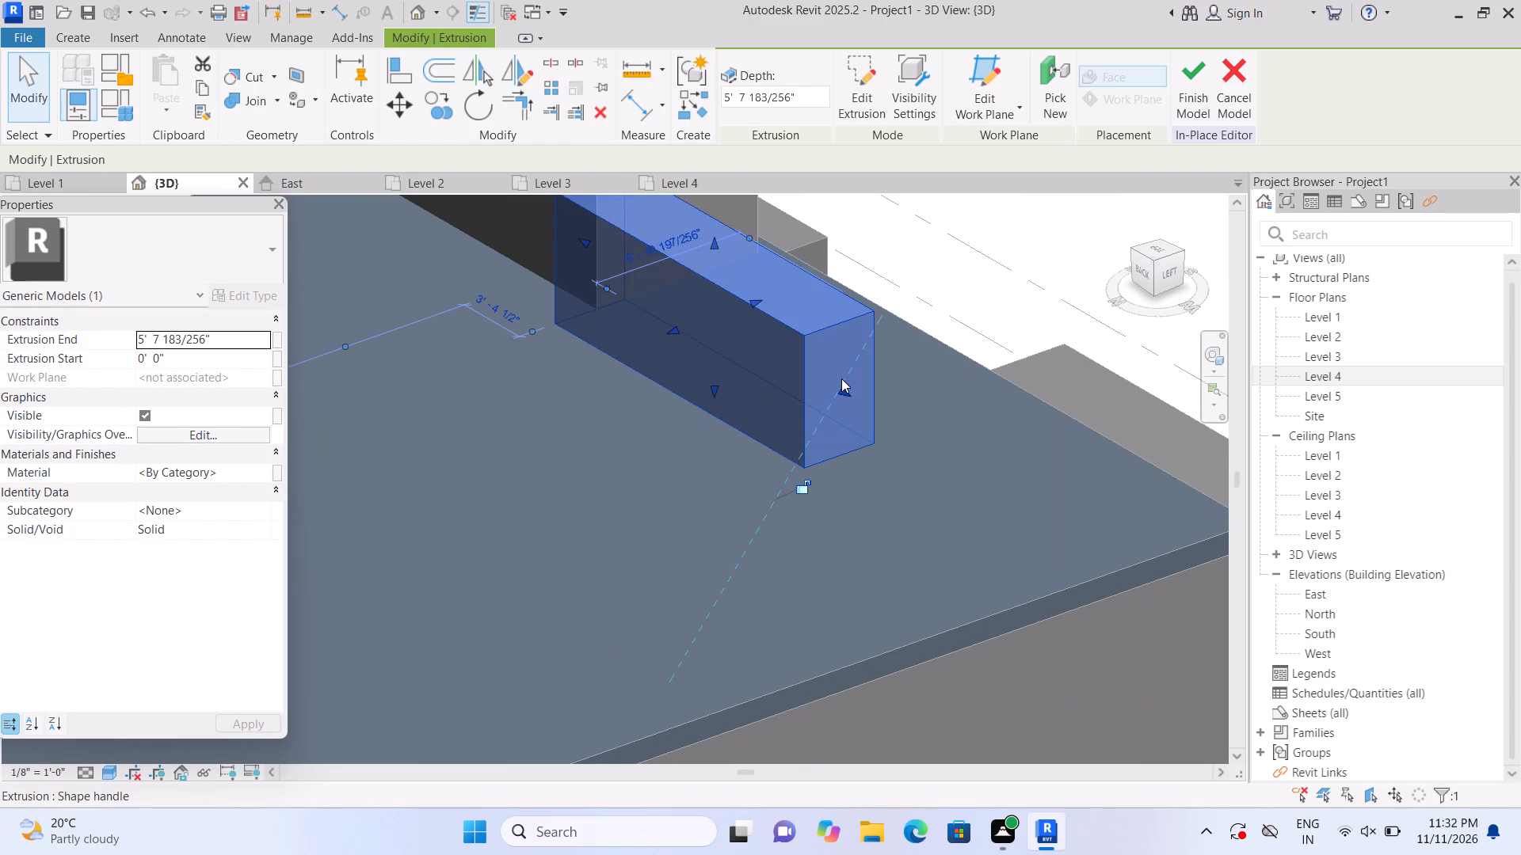
scroll(843, 376, "up", 2)
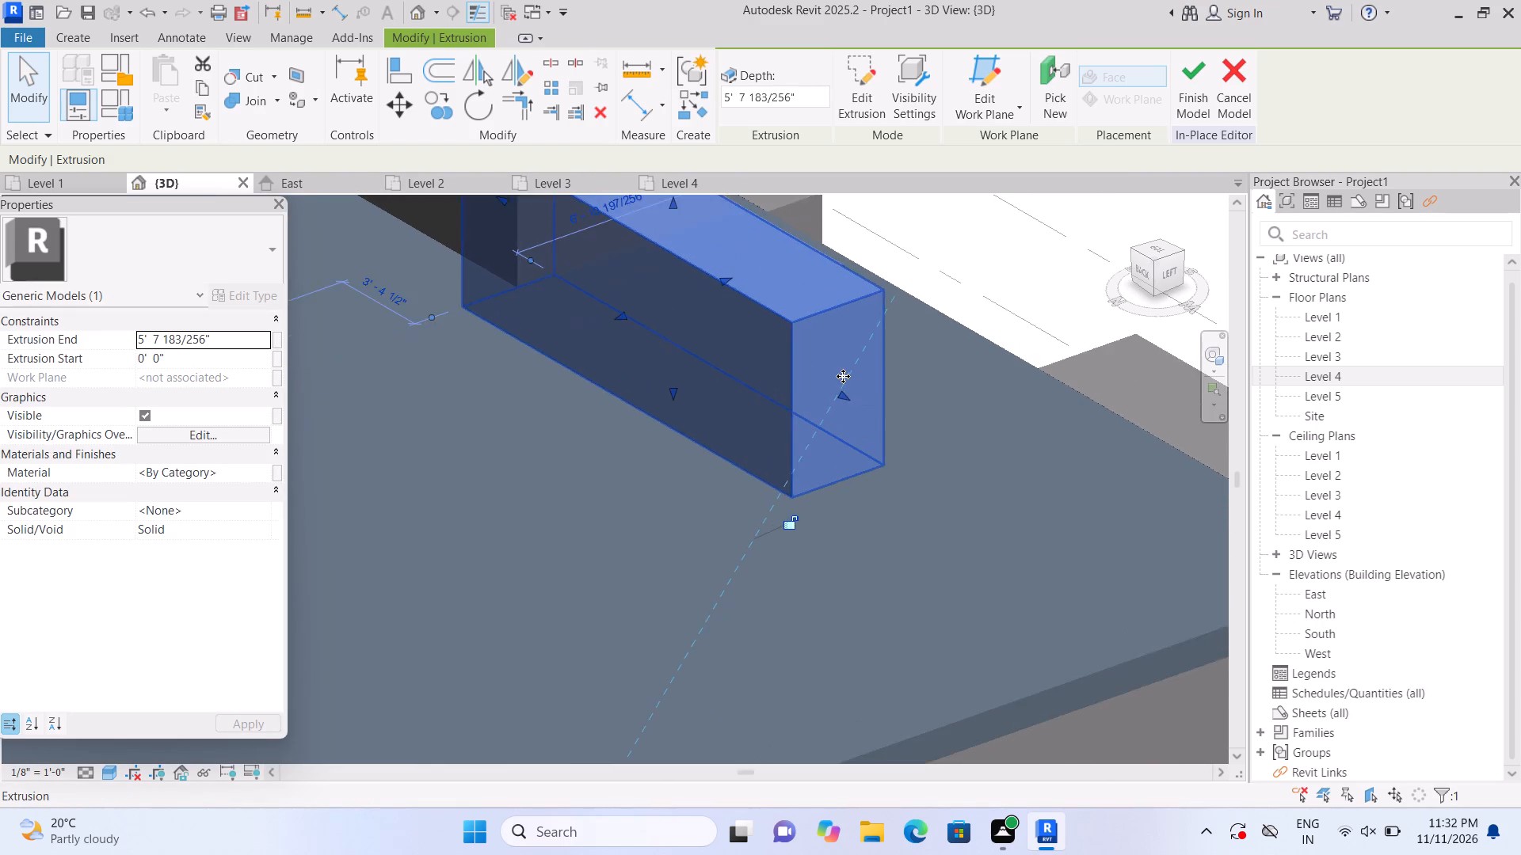
scroll(843, 377, "down", 7)
left_click(962, 316)
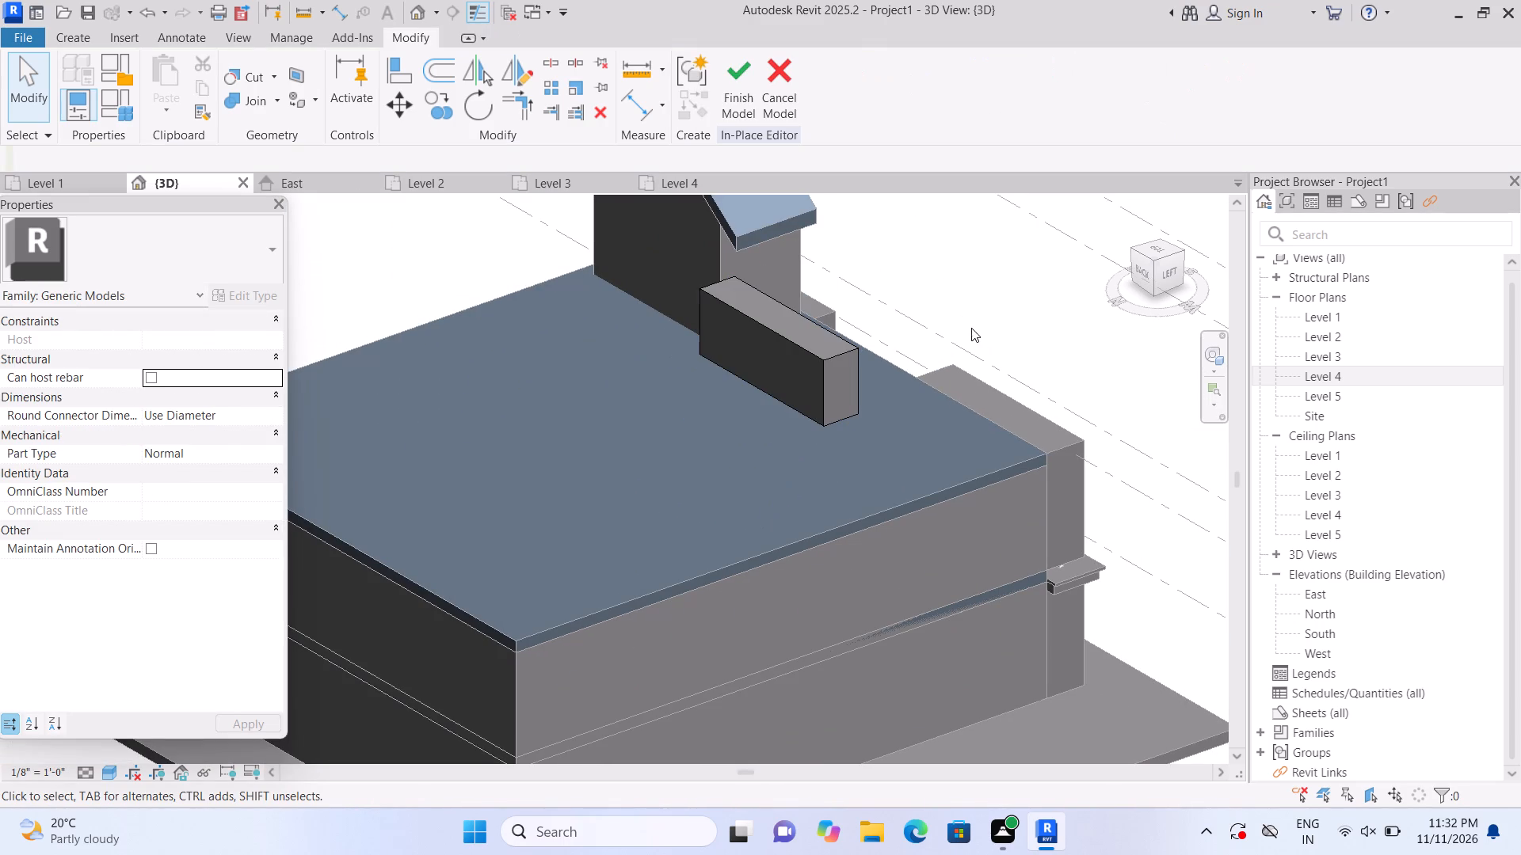
Extend the roof block's outer end slightly further from the gabled enclosure while viewing it from the front.
middle_click_drag(976, 329, 642, 387, "shift")
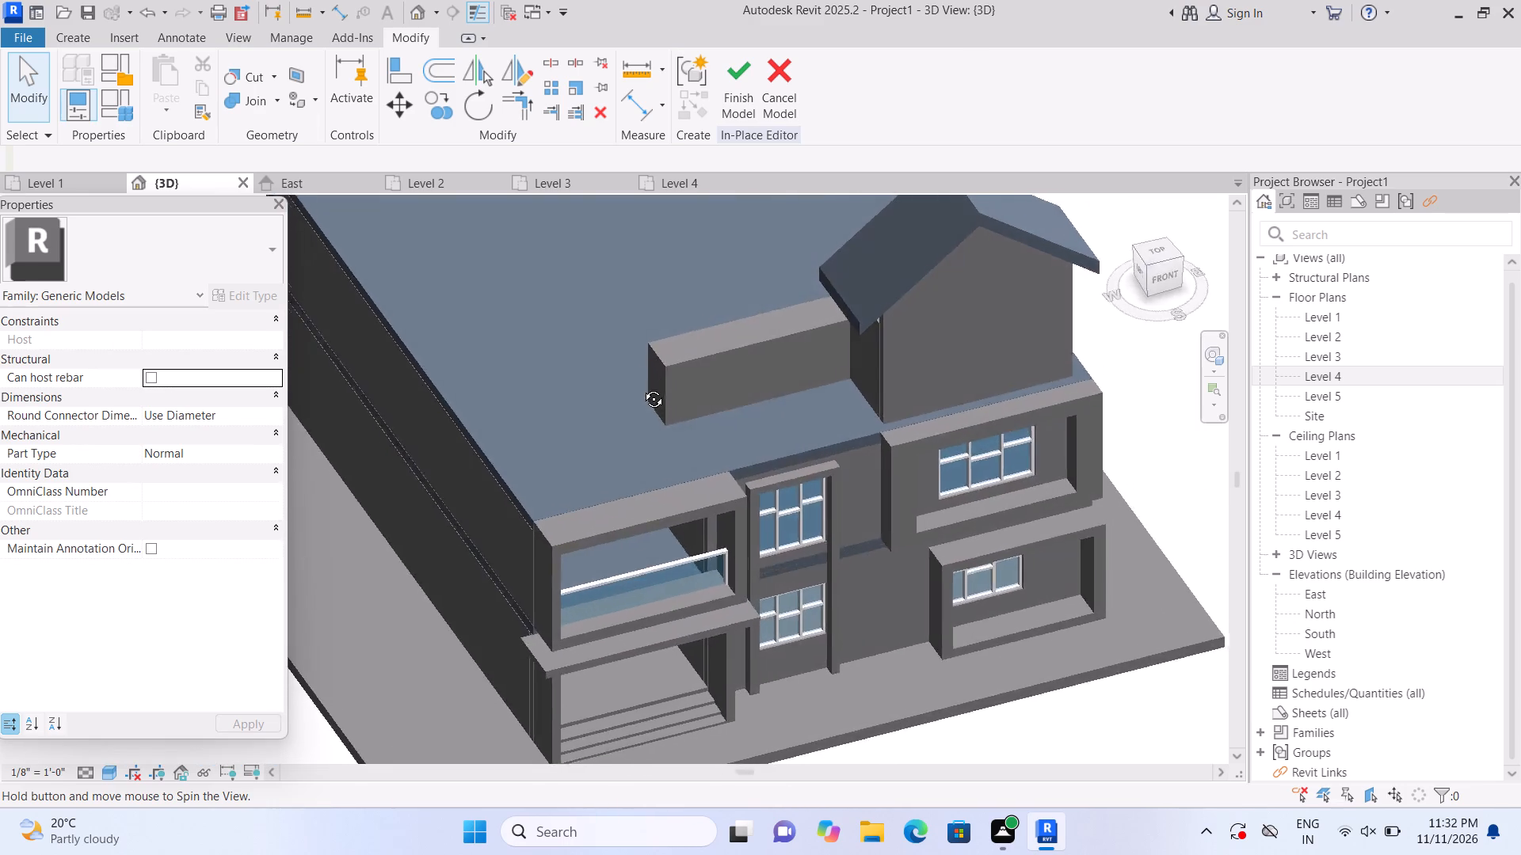
middle_click_drag(642, 387, 610, 235, "shift")
scroll(612, 236, "up", 1)
scroll(680, 311, "up", 2)
scroll(718, 367, "up", 2)
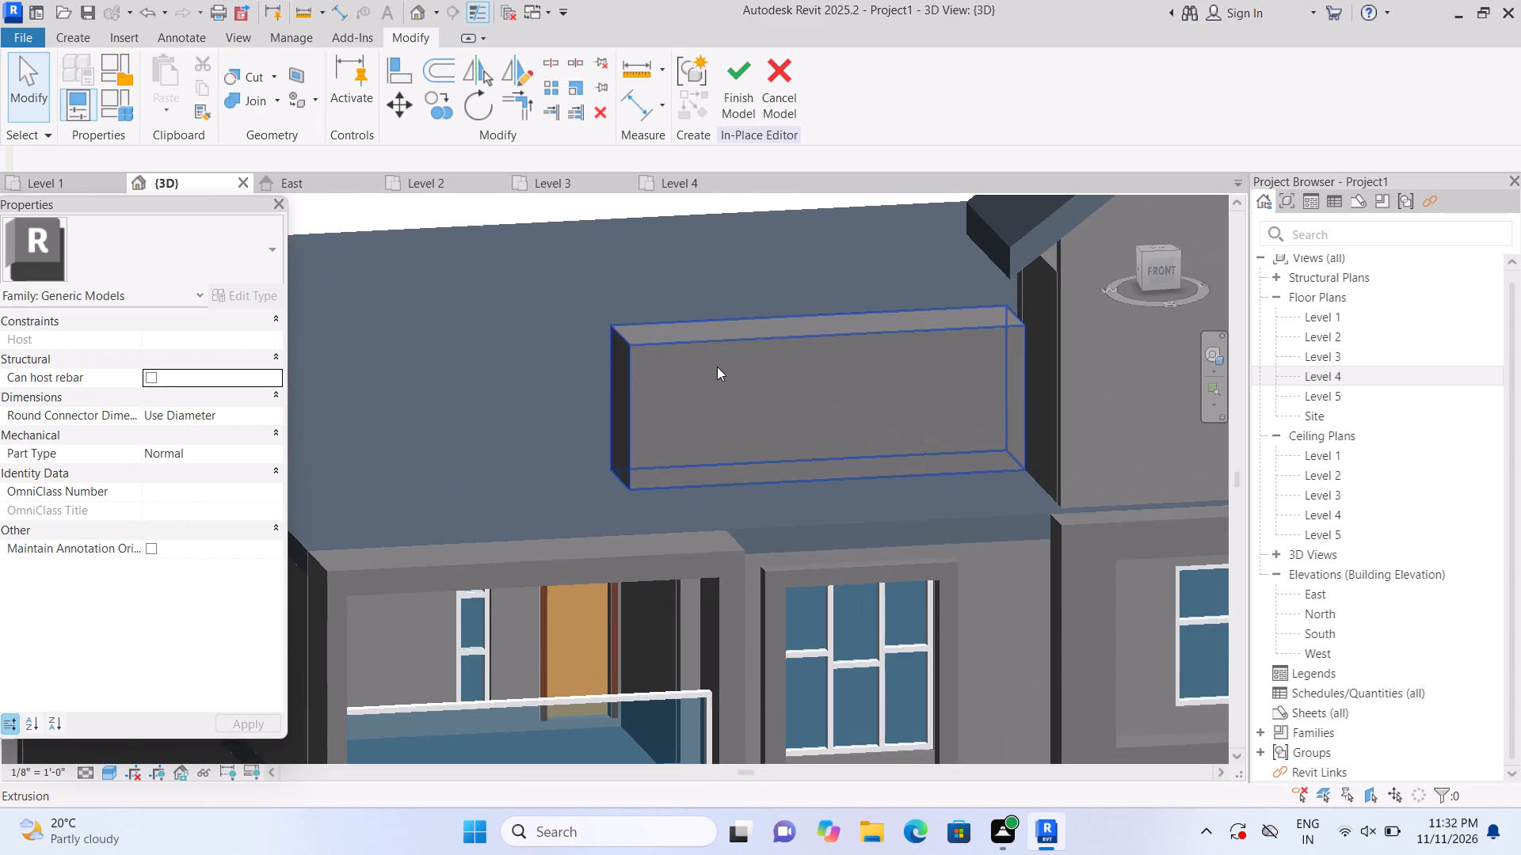
left_click(717, 367)
left_click(612, 398)
left_click(600, 412)
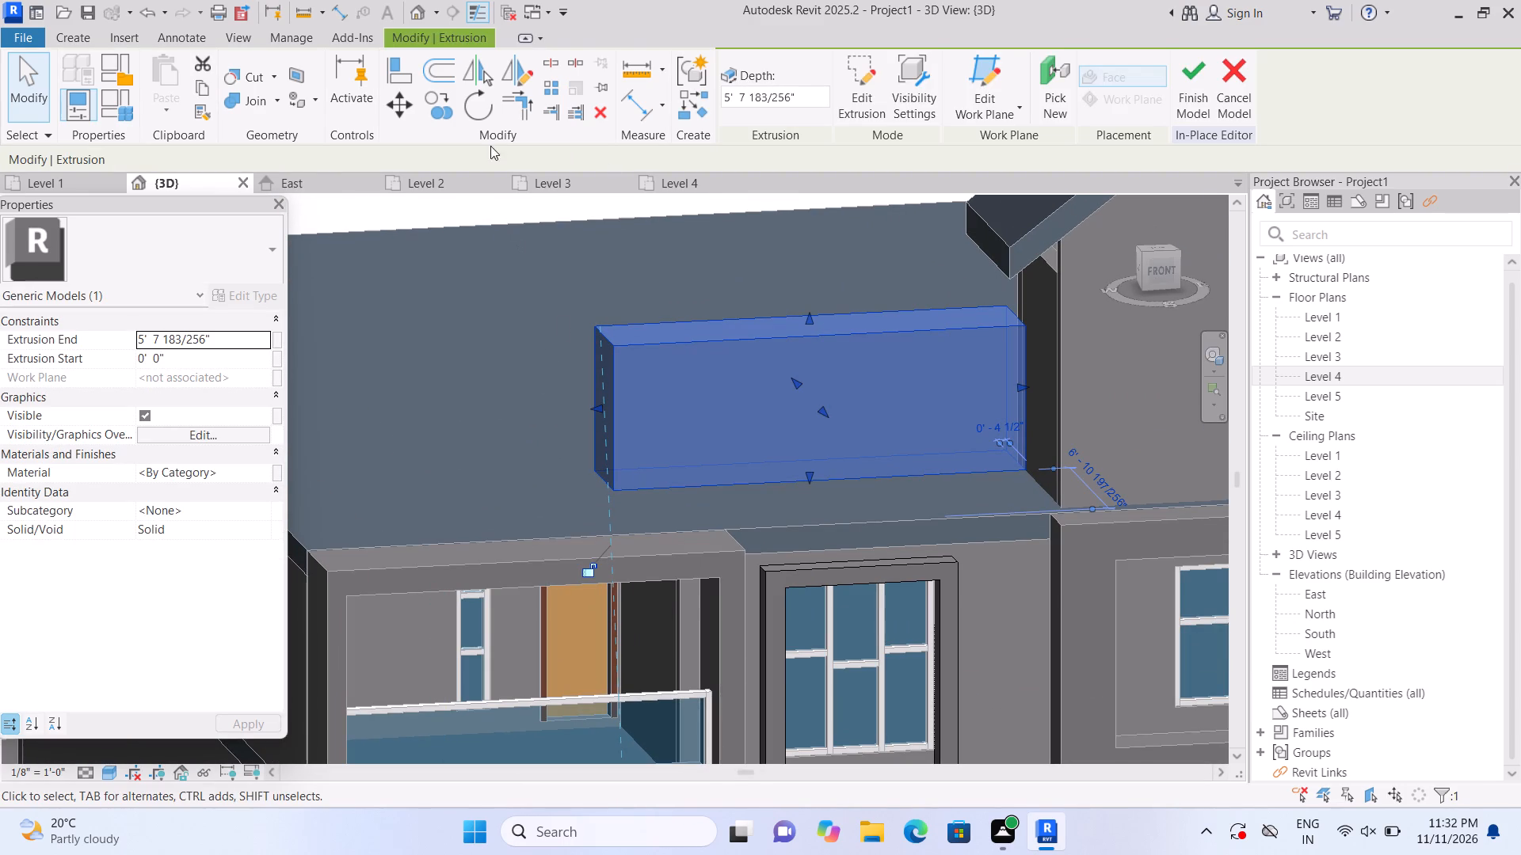
left_click(401, 199)
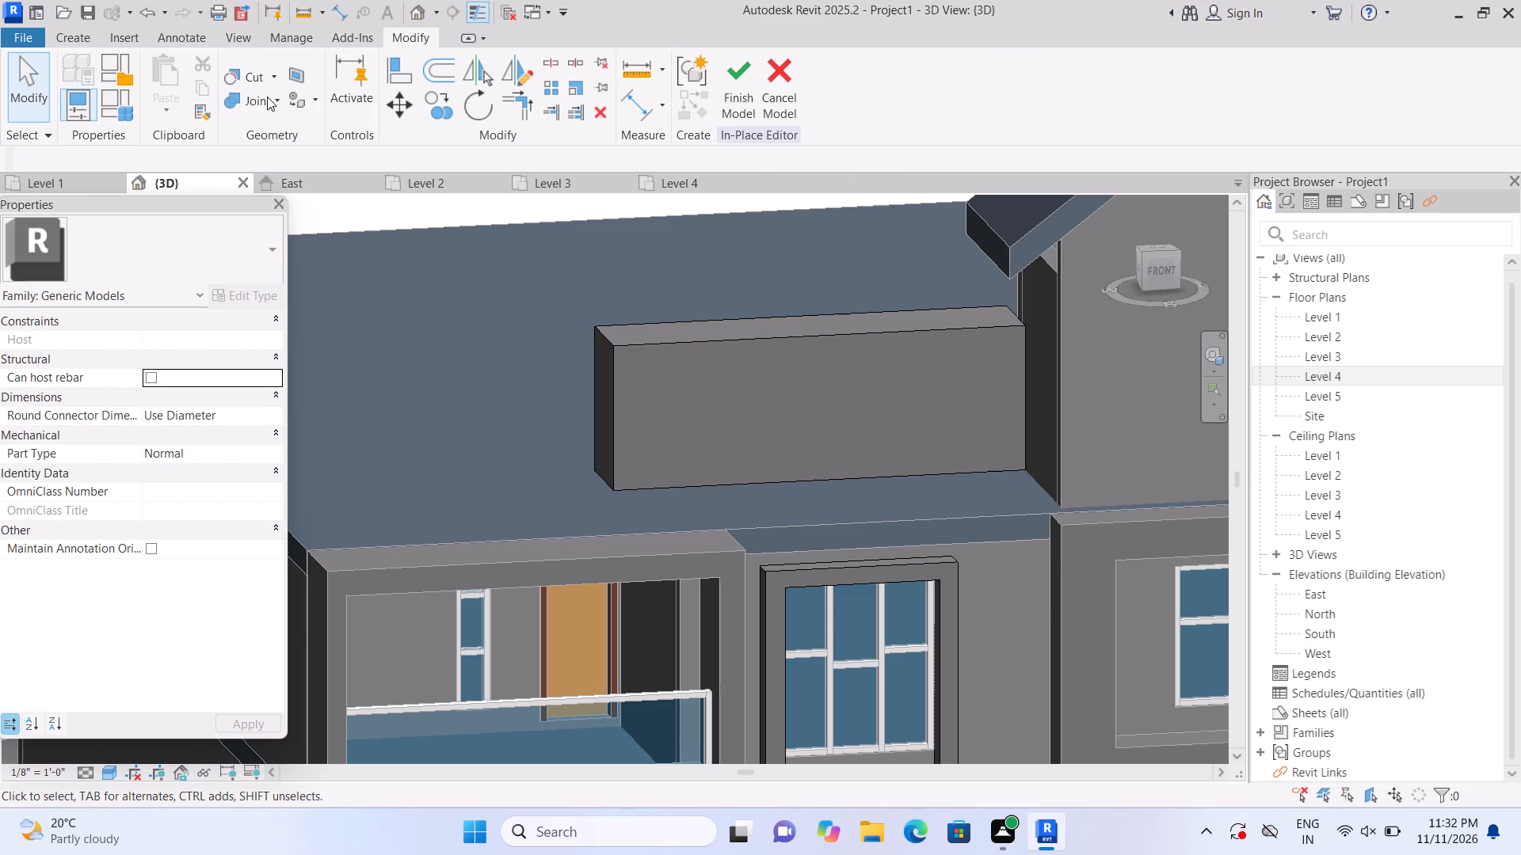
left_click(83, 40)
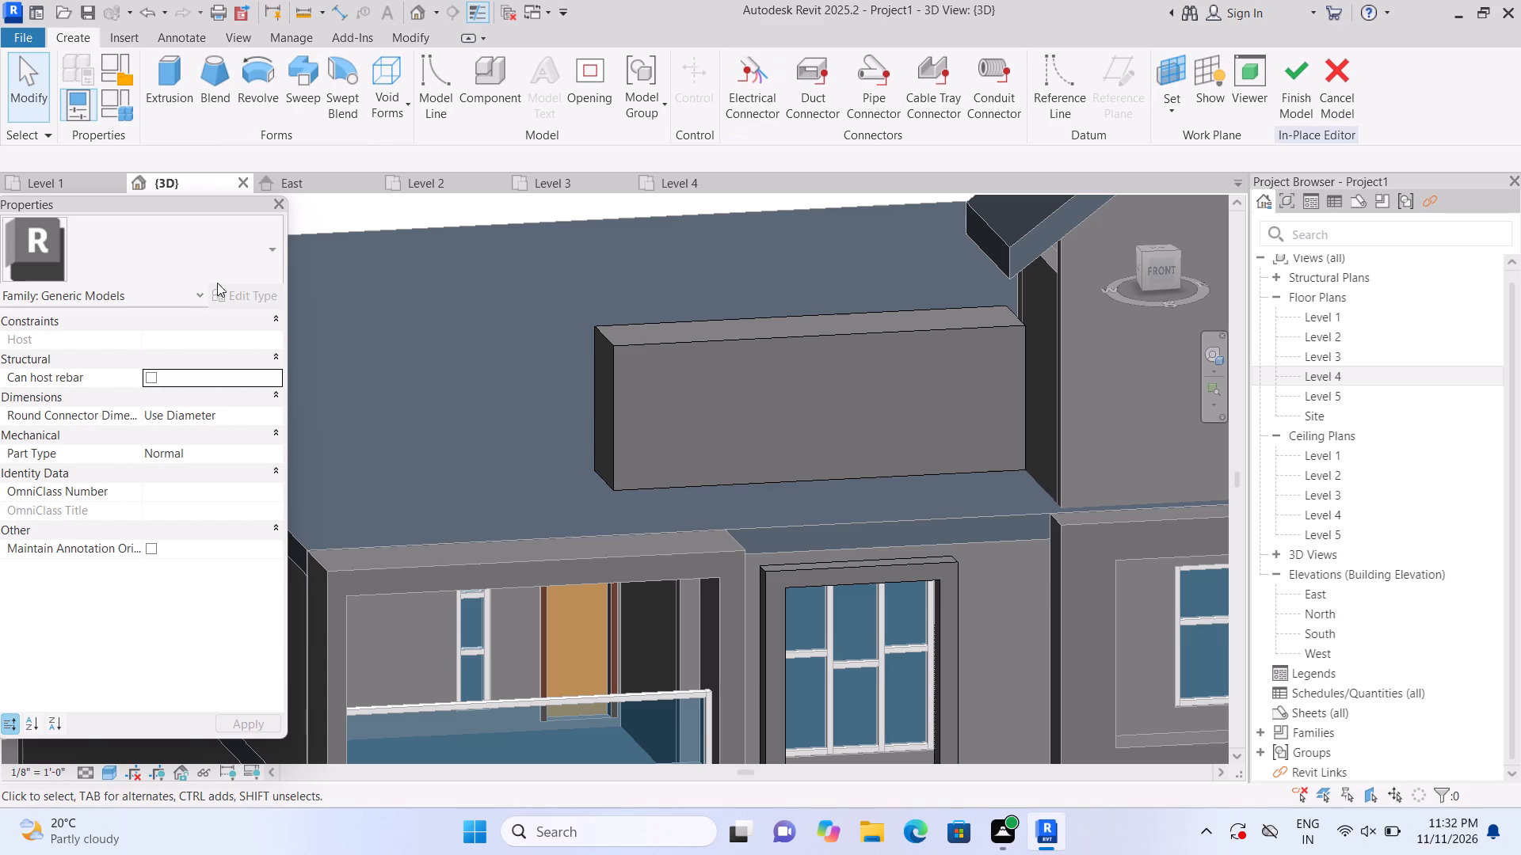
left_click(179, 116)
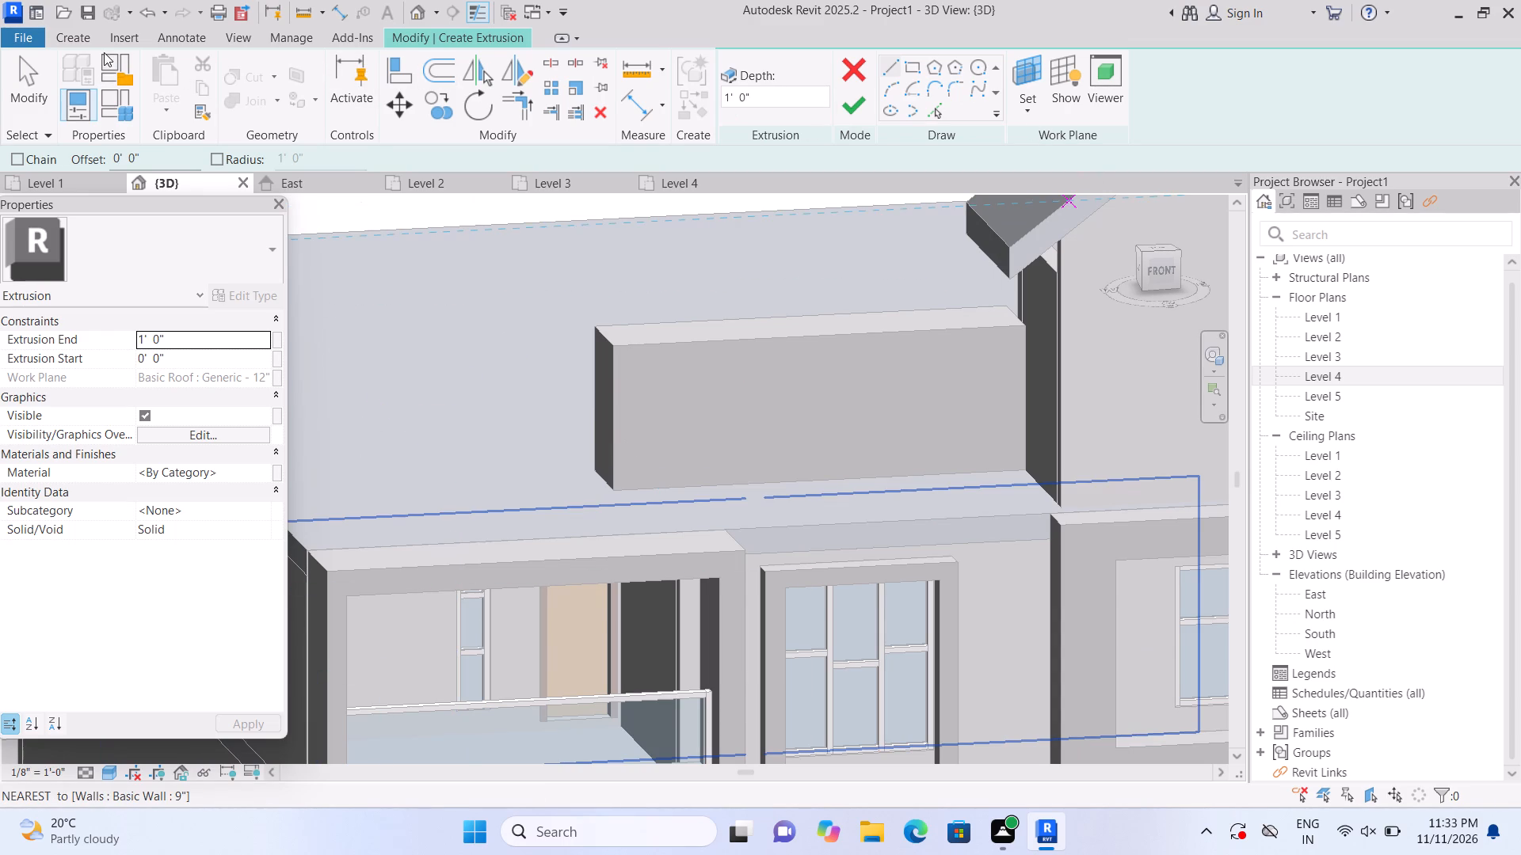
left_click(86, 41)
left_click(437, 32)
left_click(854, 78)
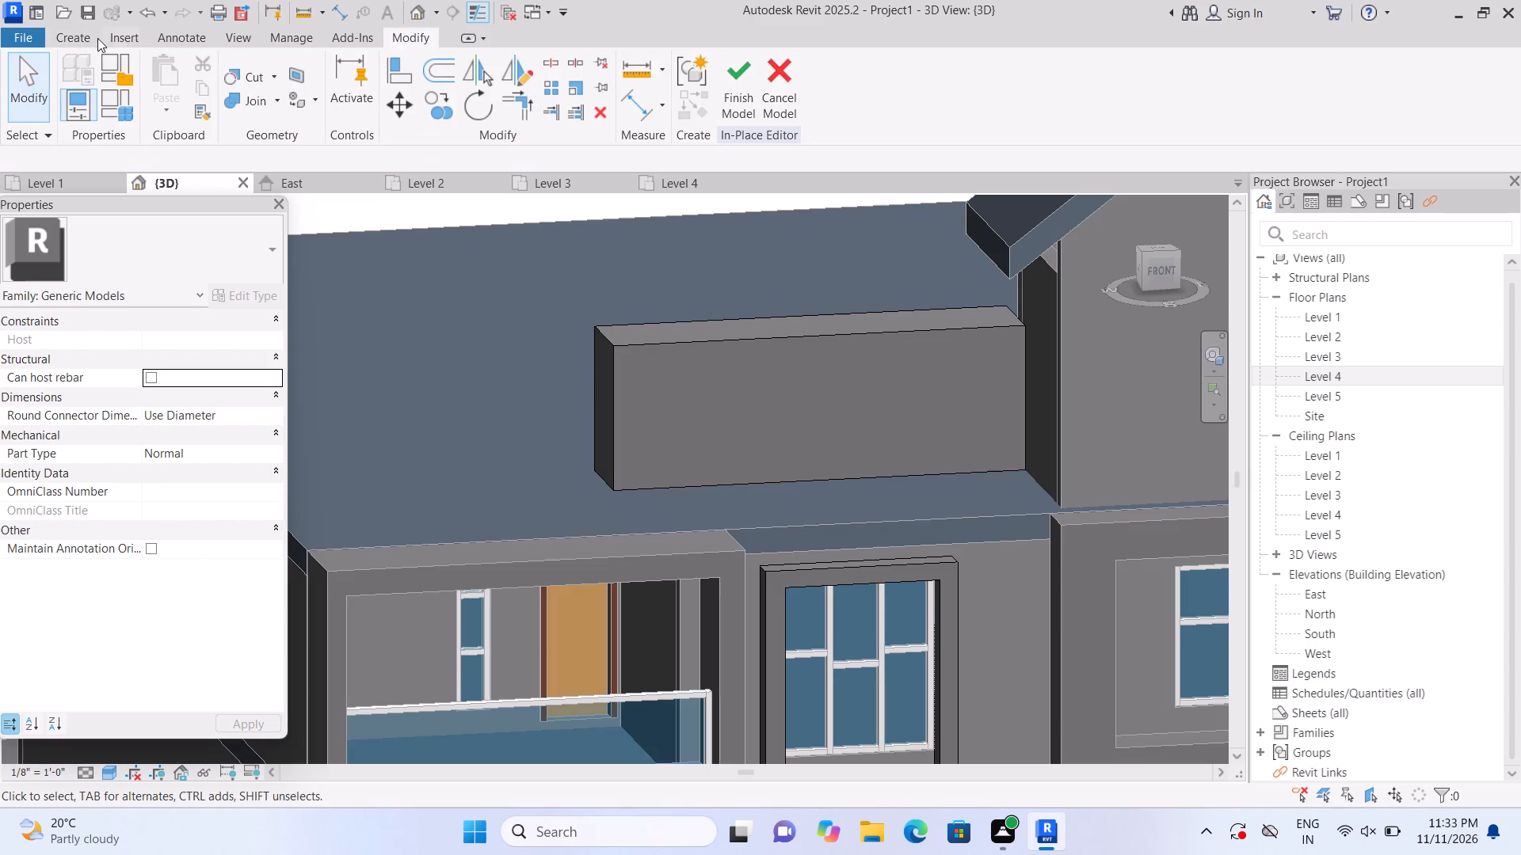
Start a void extrusion and set its work plane to the roof block's front face.
left_click(92, 32)
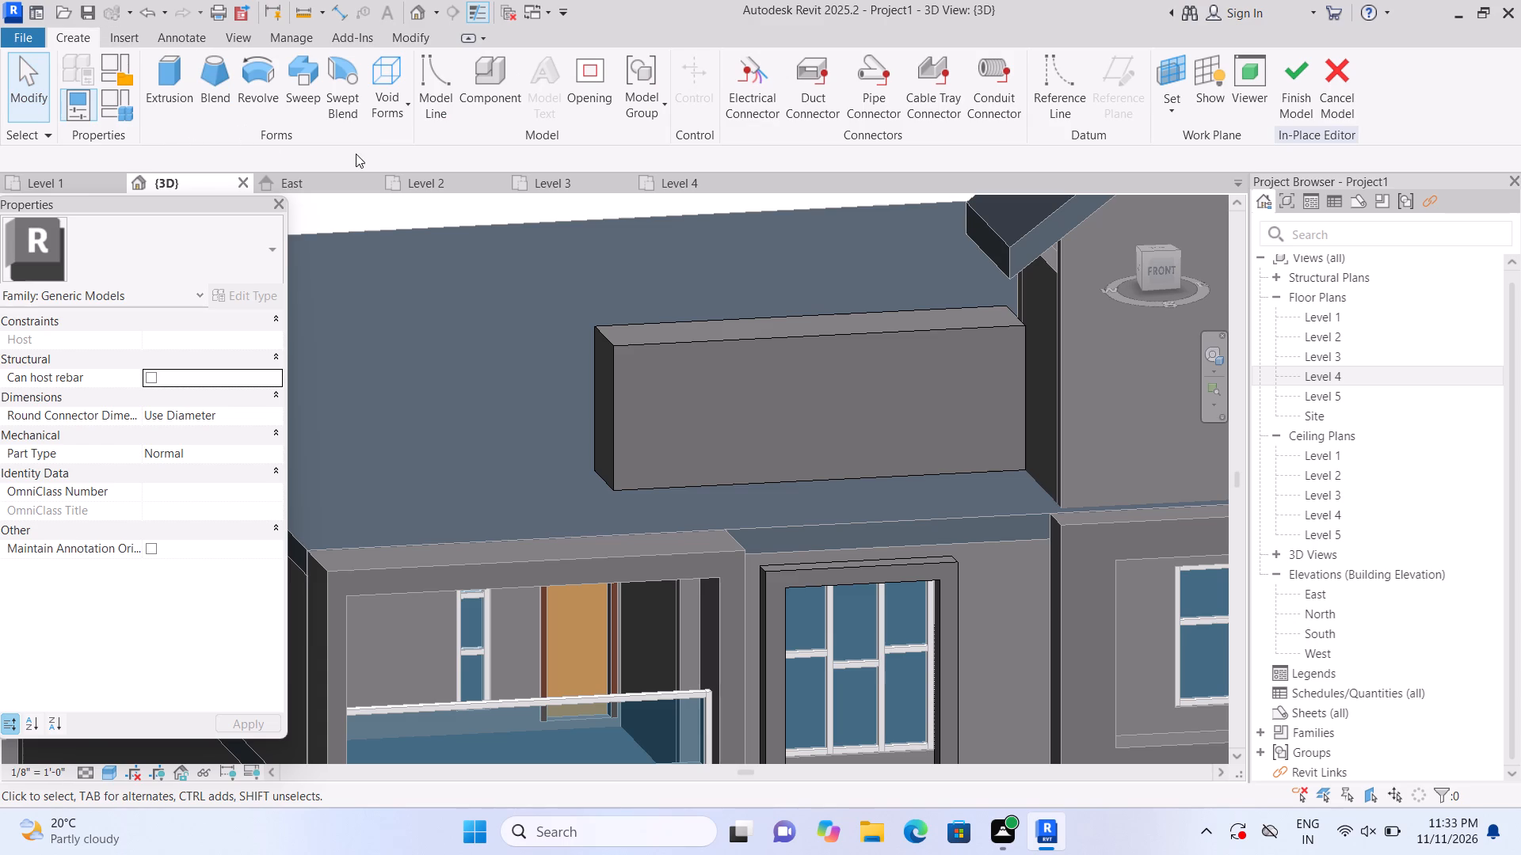
left_click(402, 116)
left_click(410, 138)
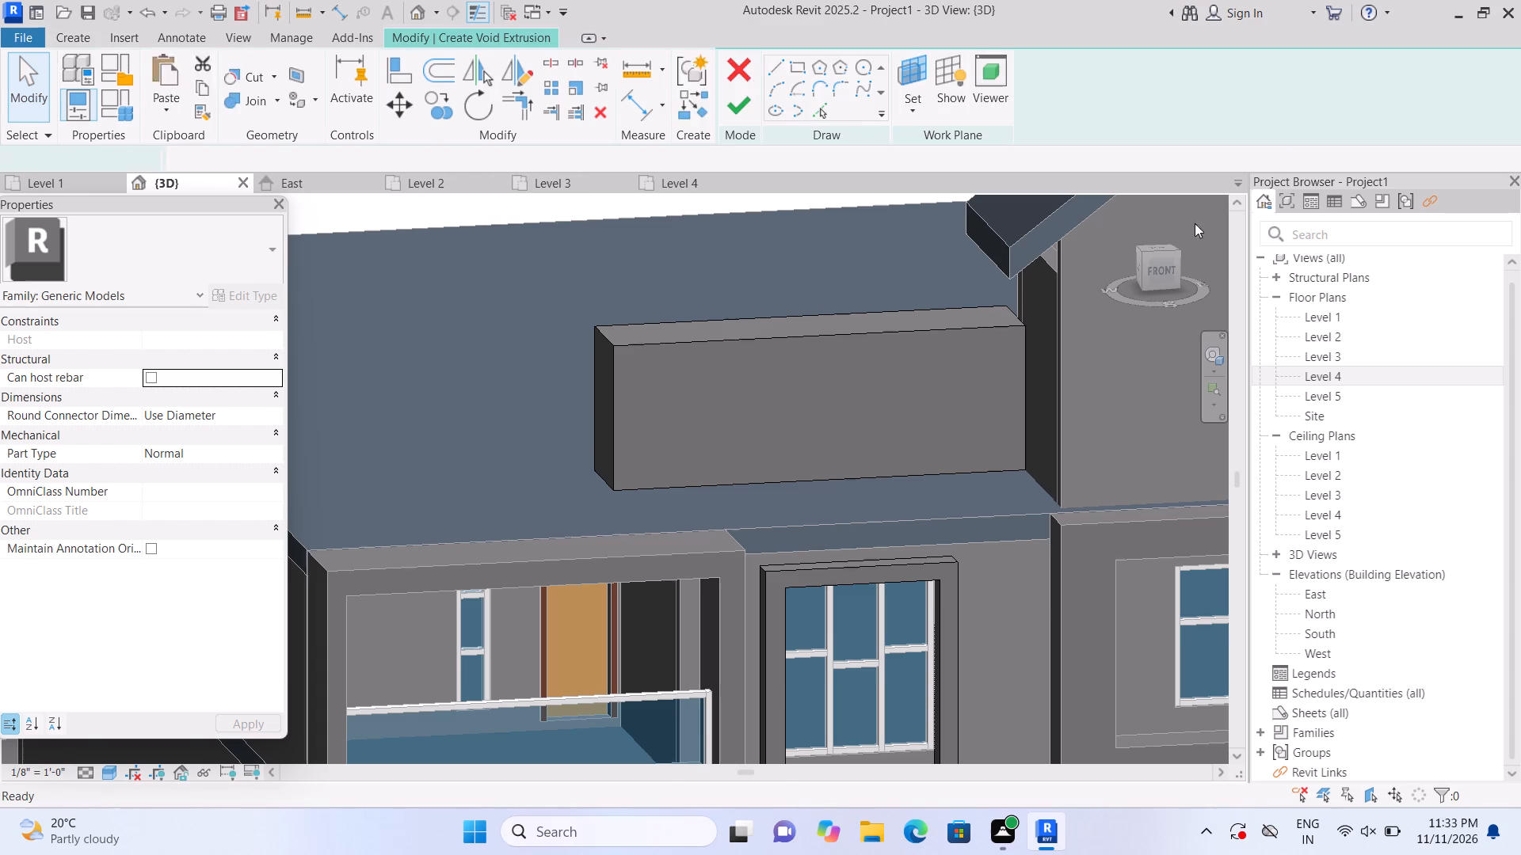
left_click(1037, 106)
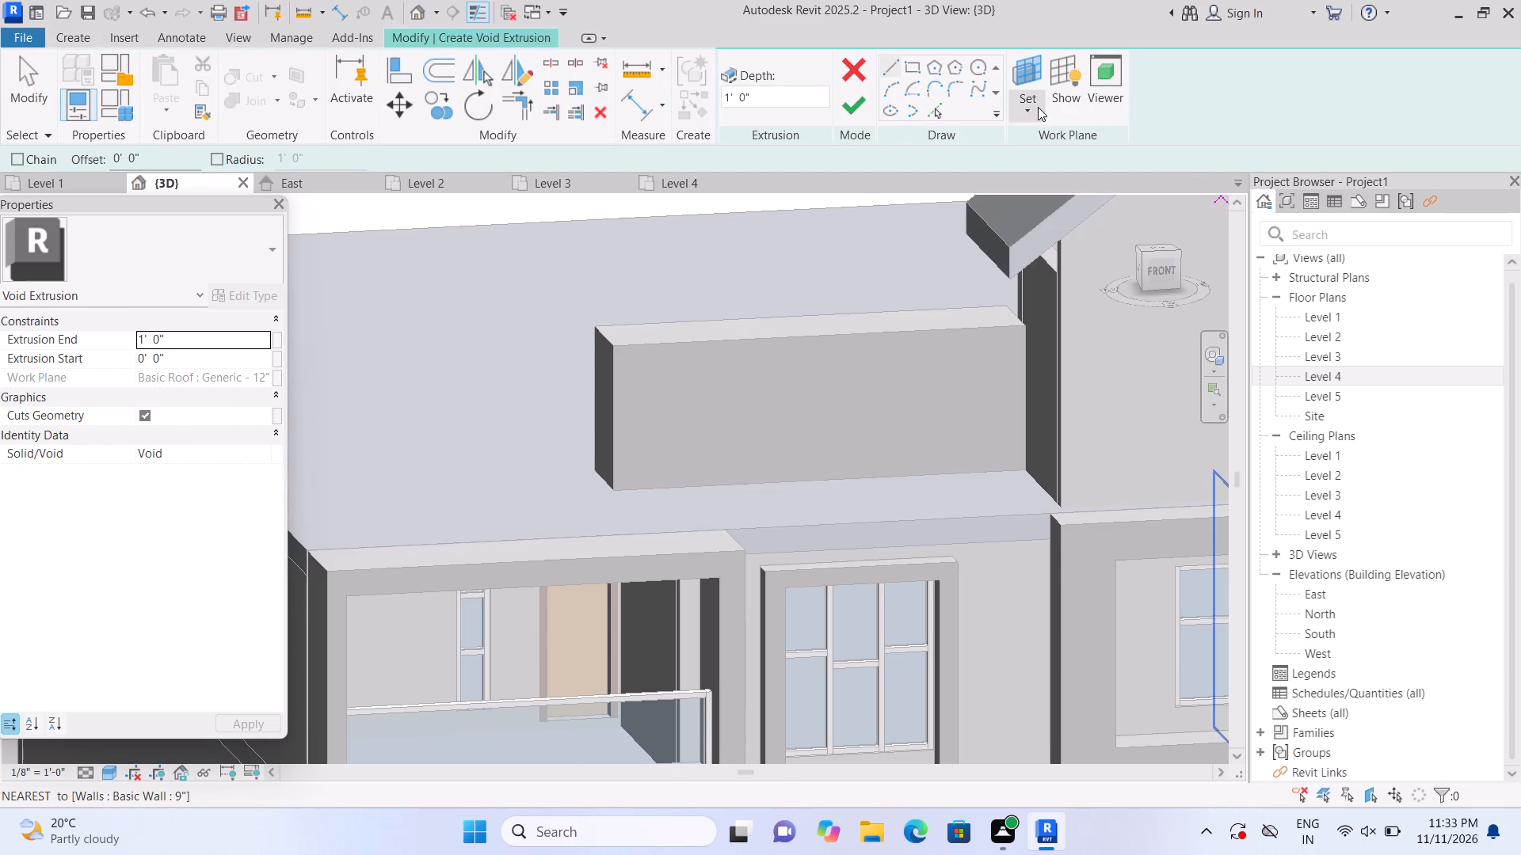
left_click(1055, 185)
scroll(810, 432, "up", 3)
left_click(810, 429)
Pick the roof block's front face again as the work plane for the void extrusion.
scroll(810, 429, "up", 1)
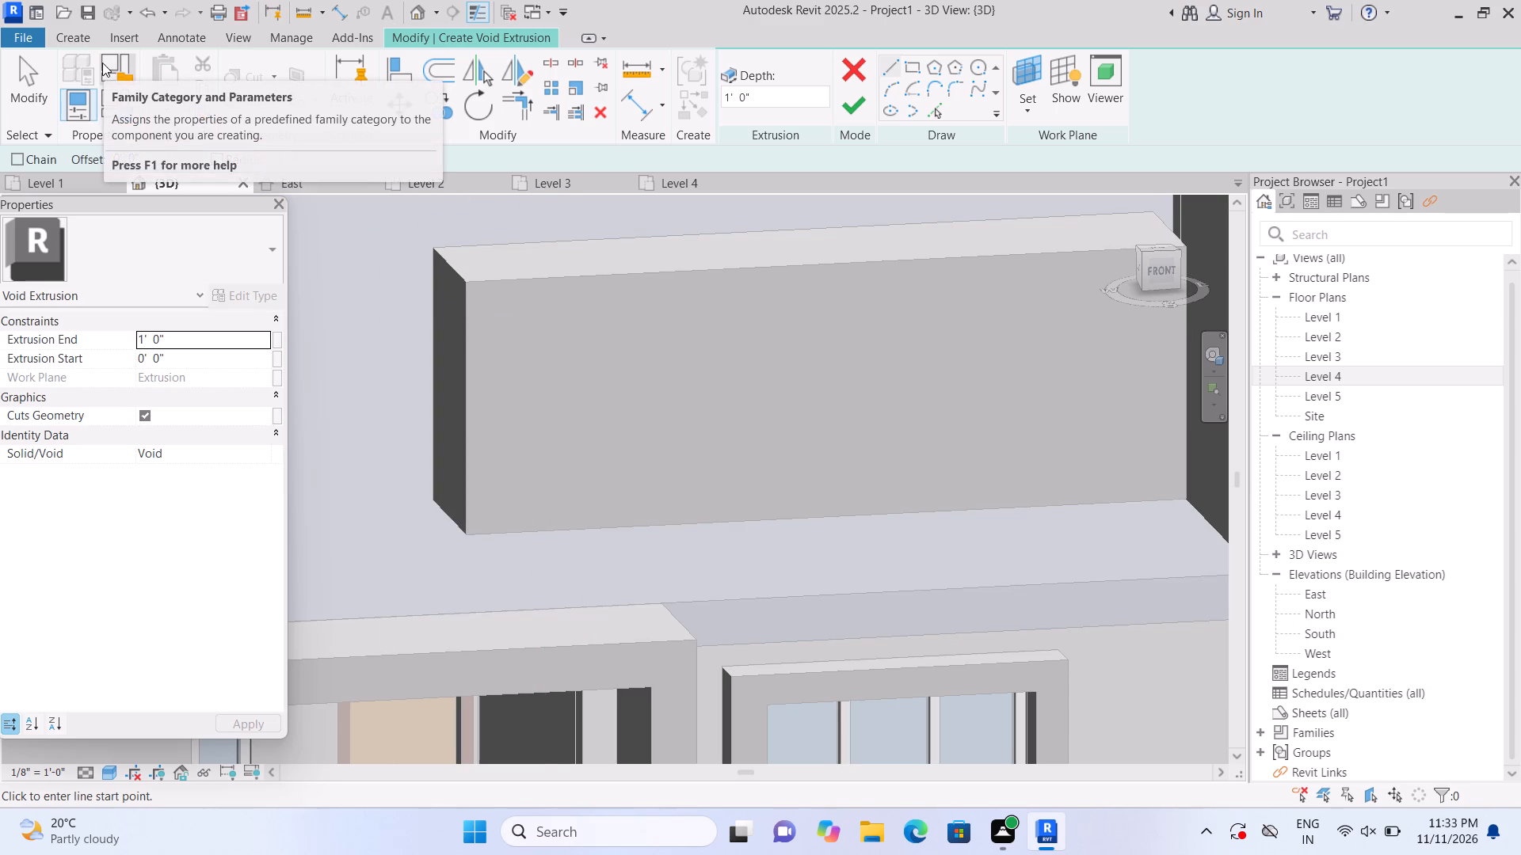
scroll(345, 233, "down", 4)
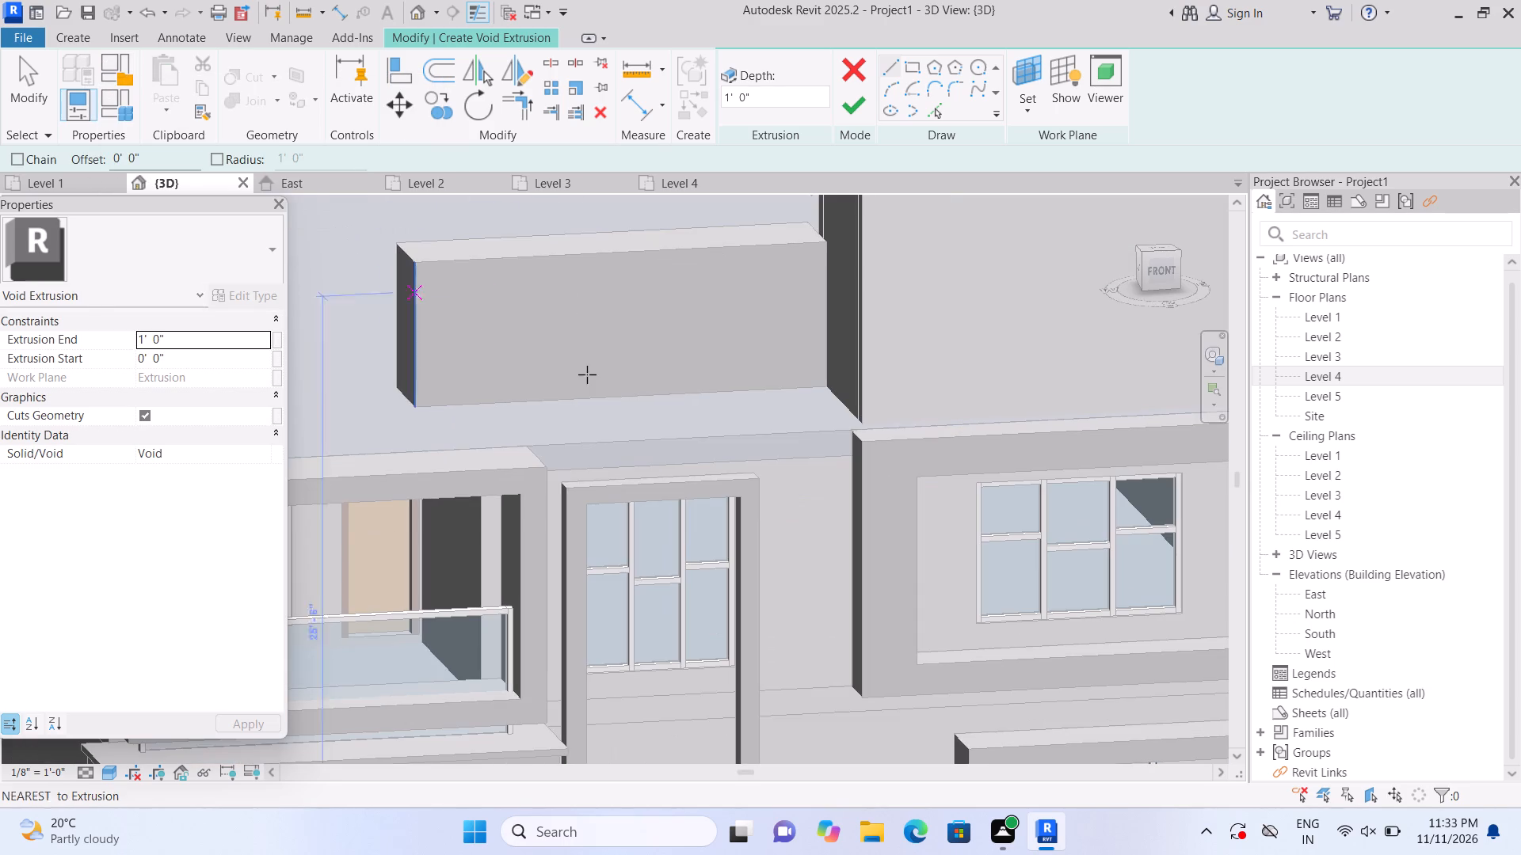
scroll(627, 336, "down", 2)
middle_click_drag(14, 734, 119, 854)
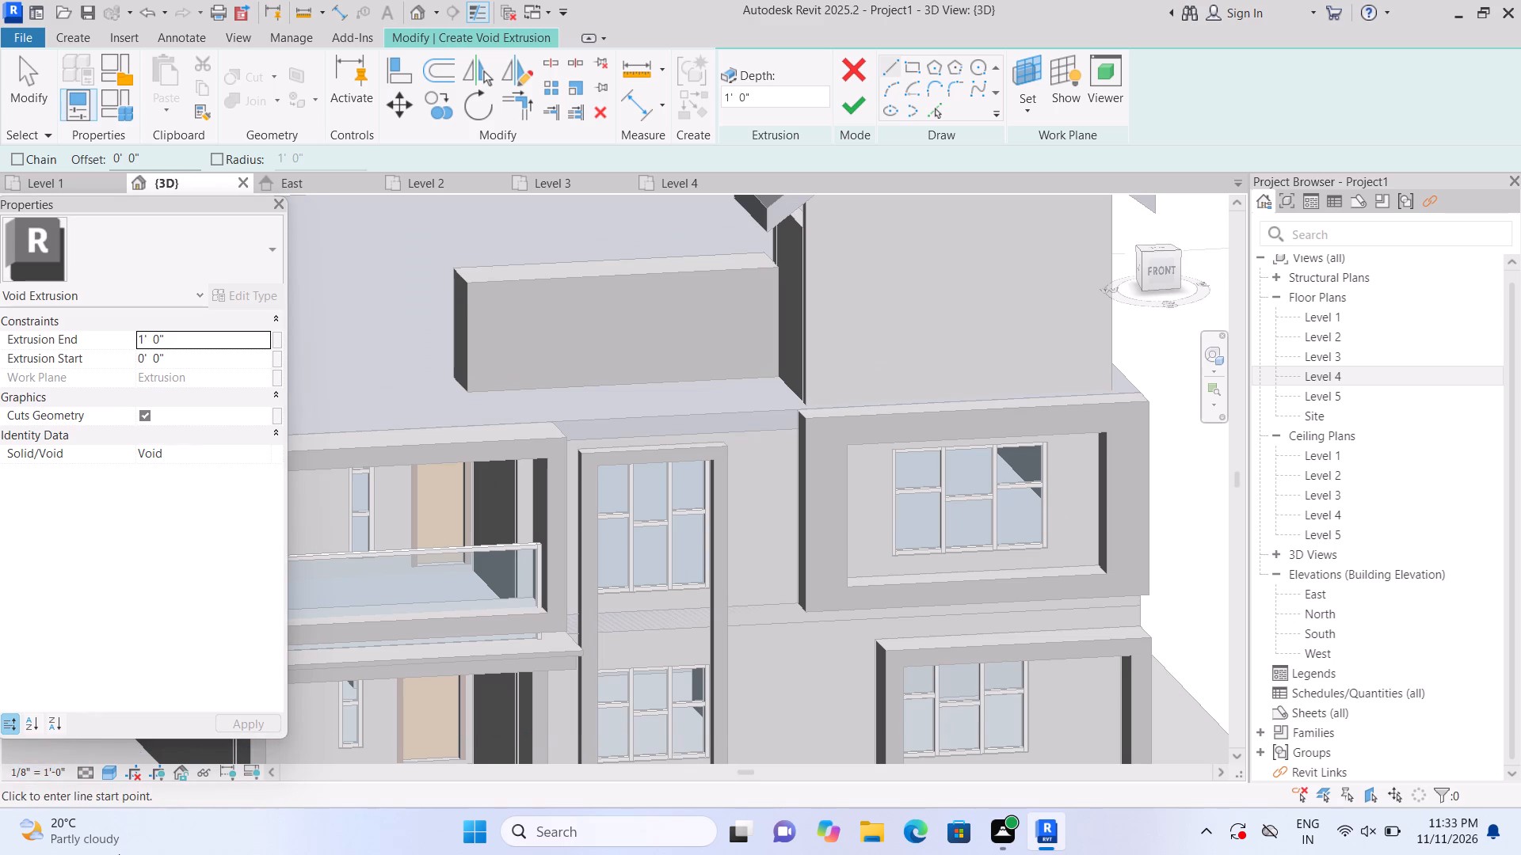
middle_click_drag(119, 854, 117, 849)
scroll(17, 580, "down", 4)
scroll(145, 599, "down", 2)
scroll(17, 582, "down", 1)
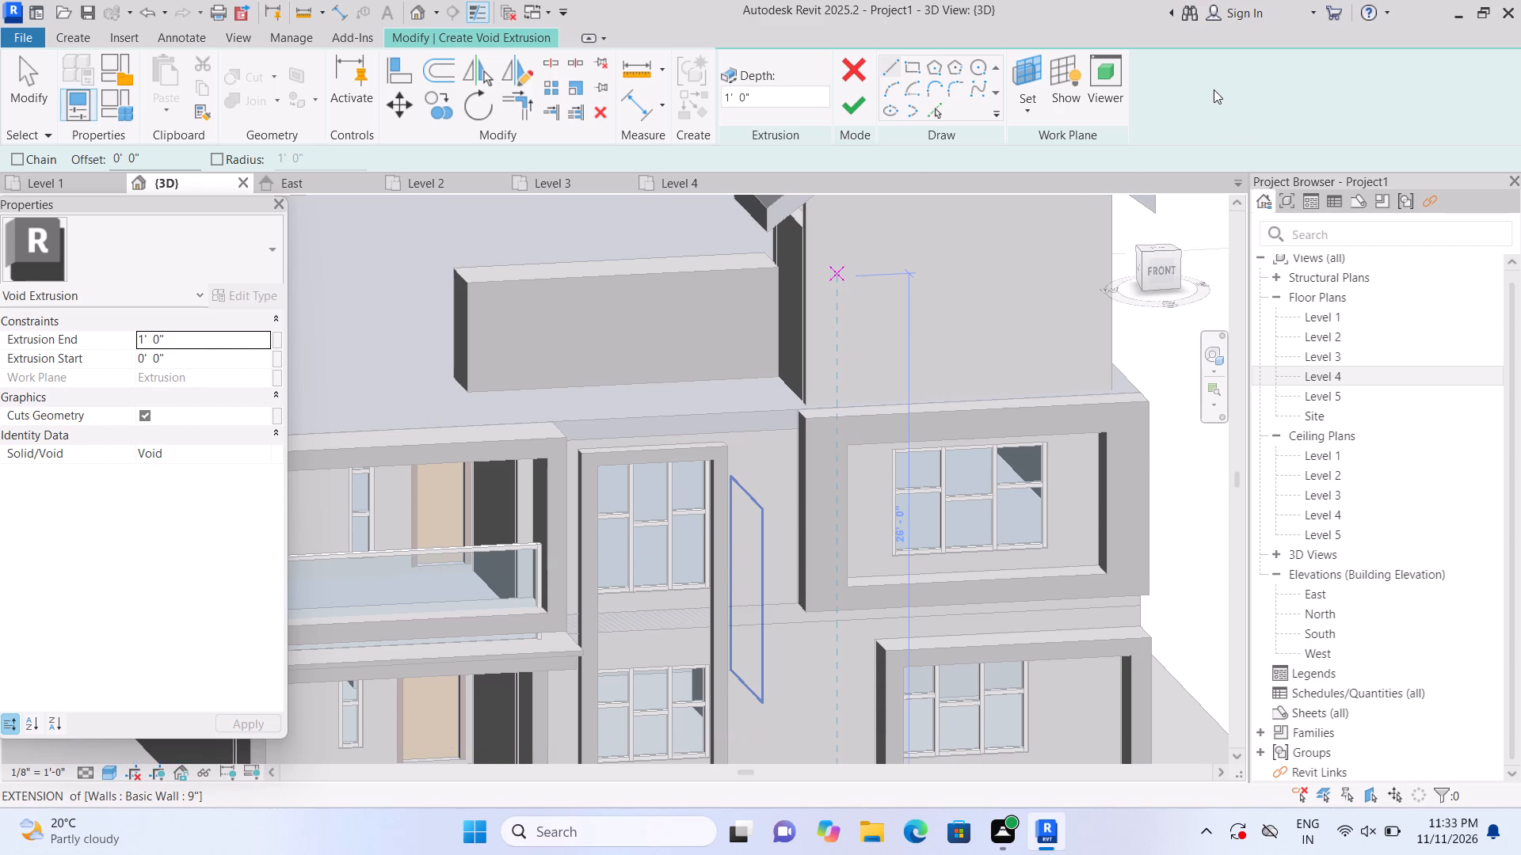
left_click(1032, 113)
left_click(1040, 174)
scroll(597, 322, "up", 1)
left_click(598, 319)
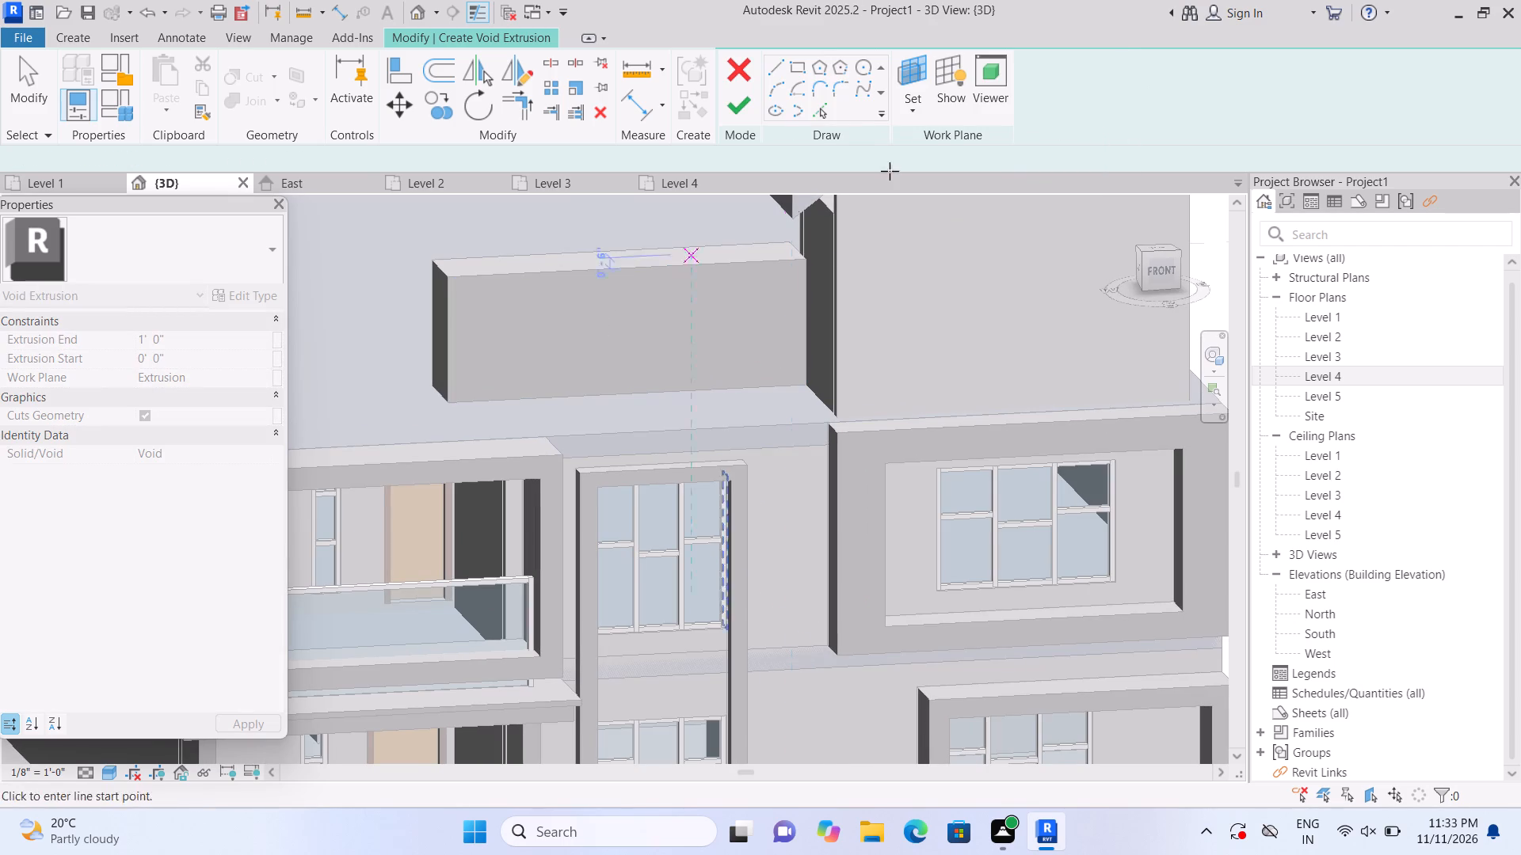
Cut a 1' 0" deep void into the roof block's front face from a rectangle about 13' 3" by 4' 2", inset from the edges.
left_click(912, 69)
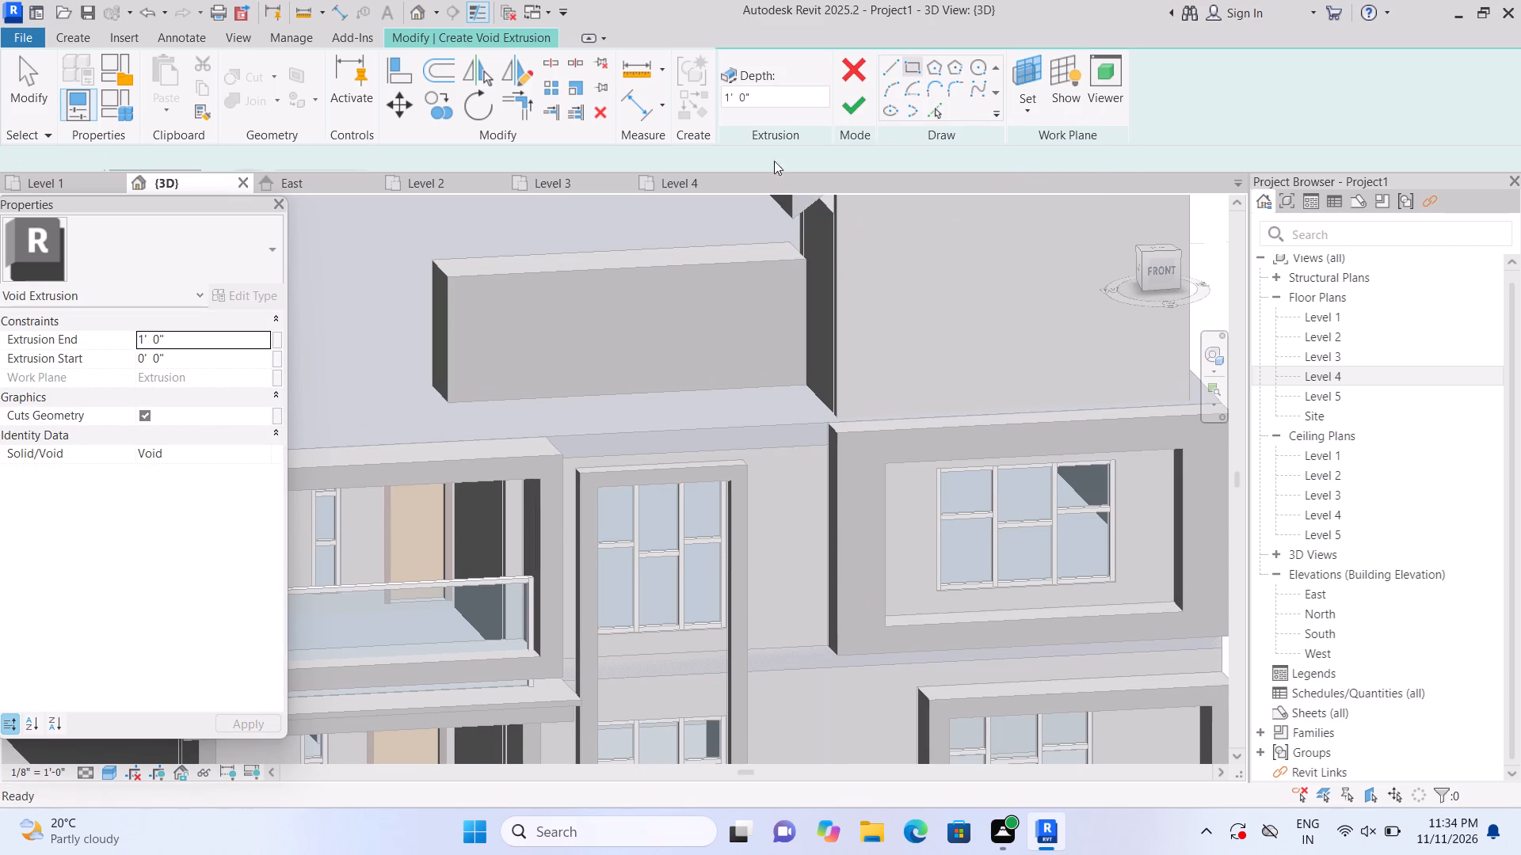
scroll(658, 414, "up", 3)
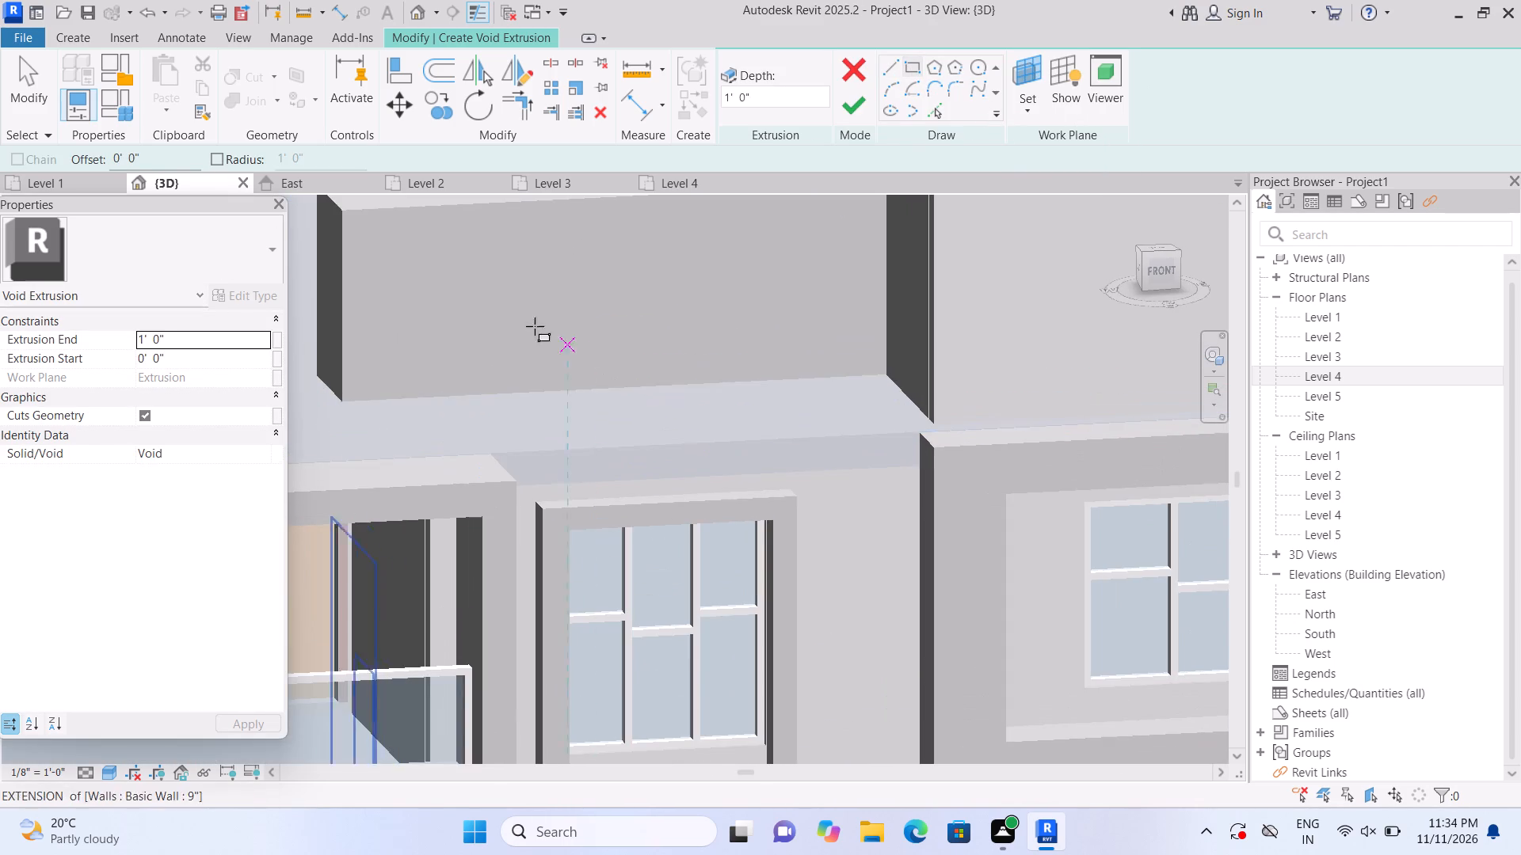
scroll(497, 295, "down", 2)
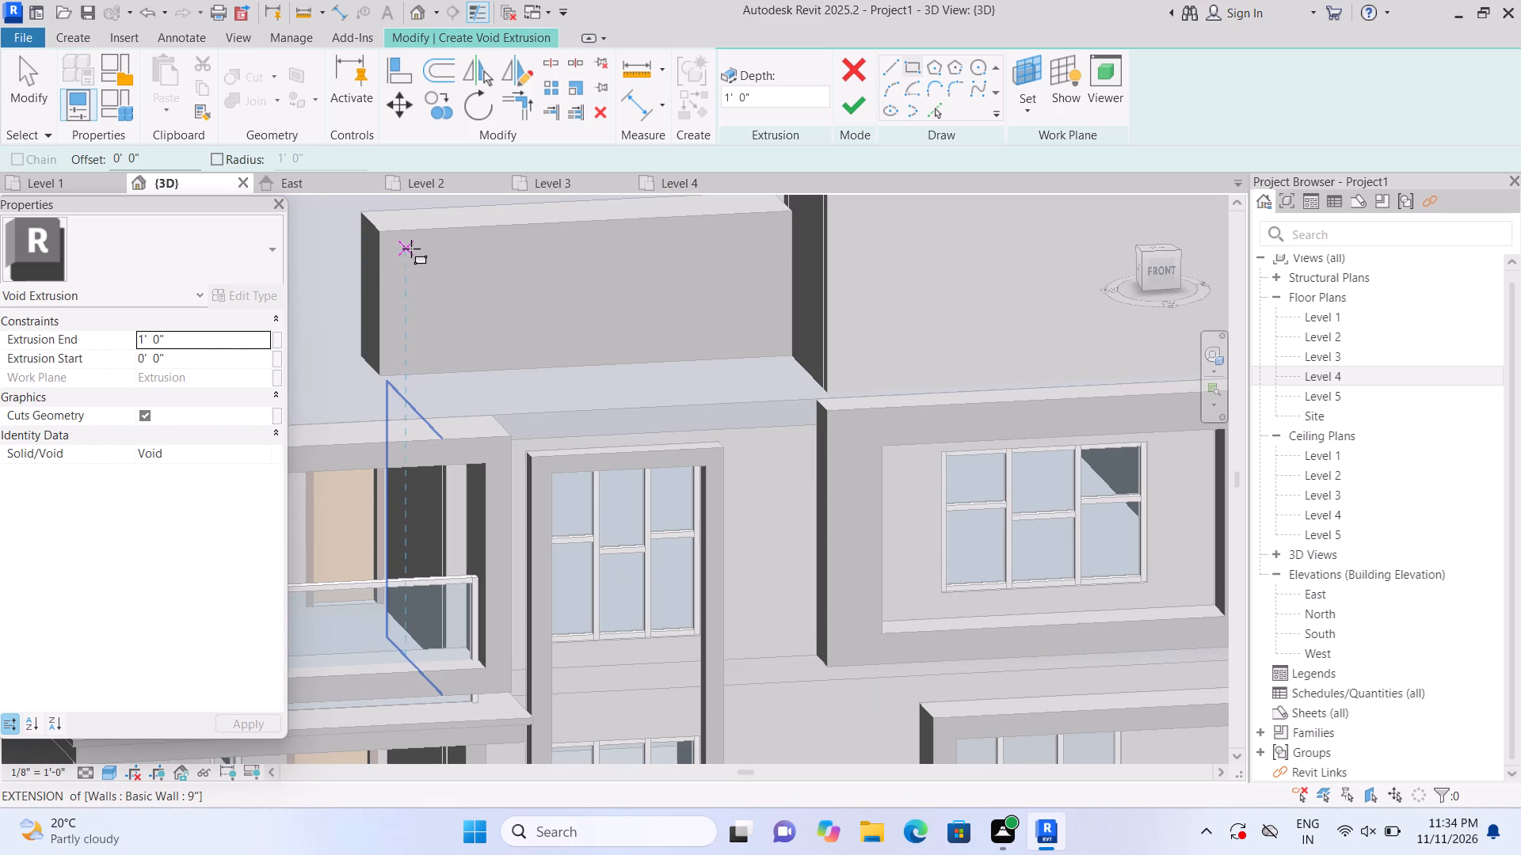
left_click(414, 253)
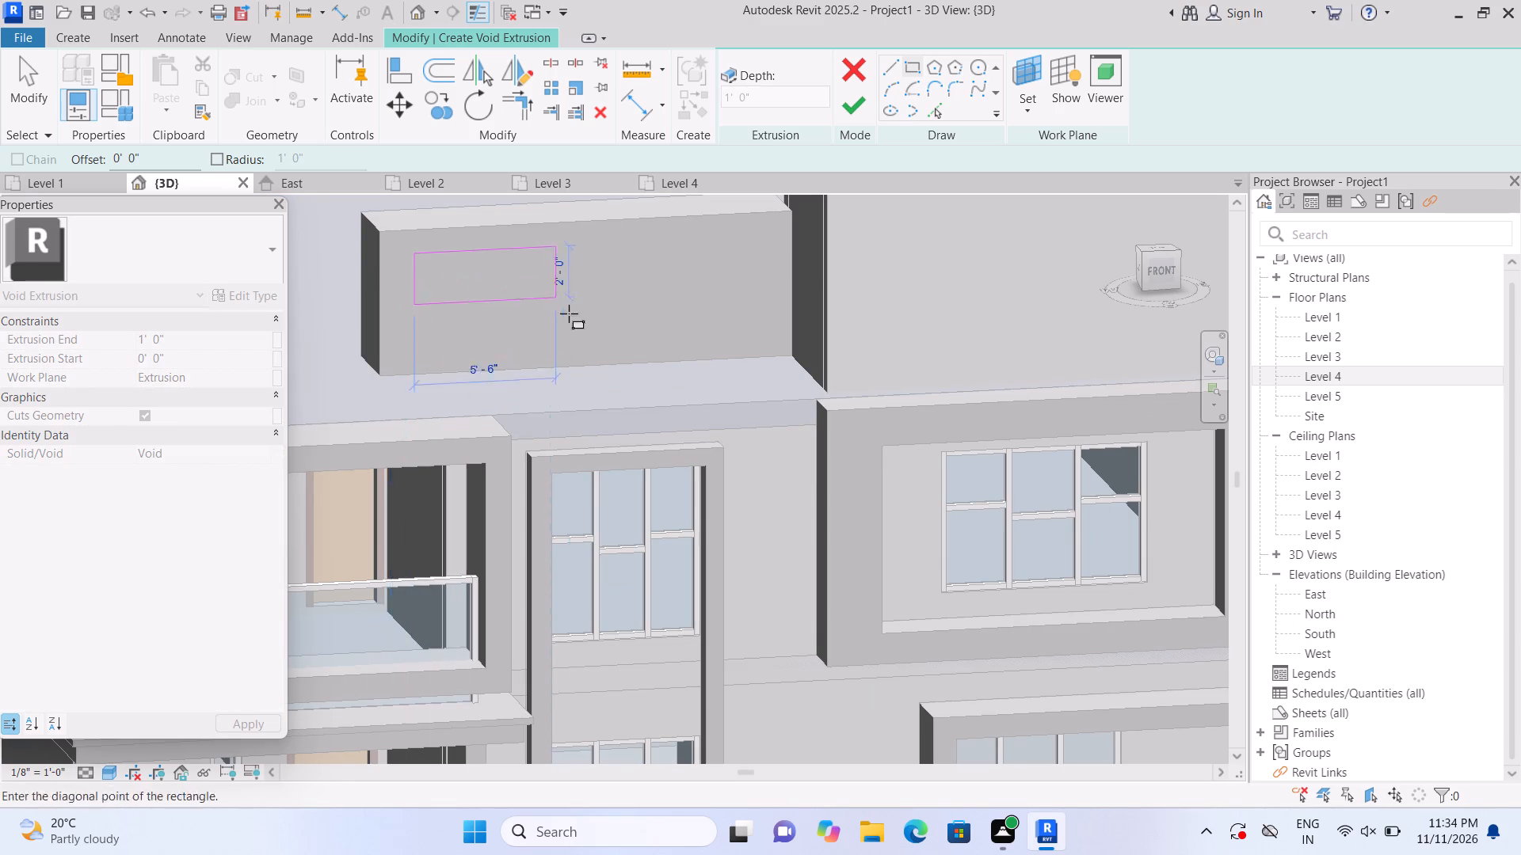
double_click(757, 344)
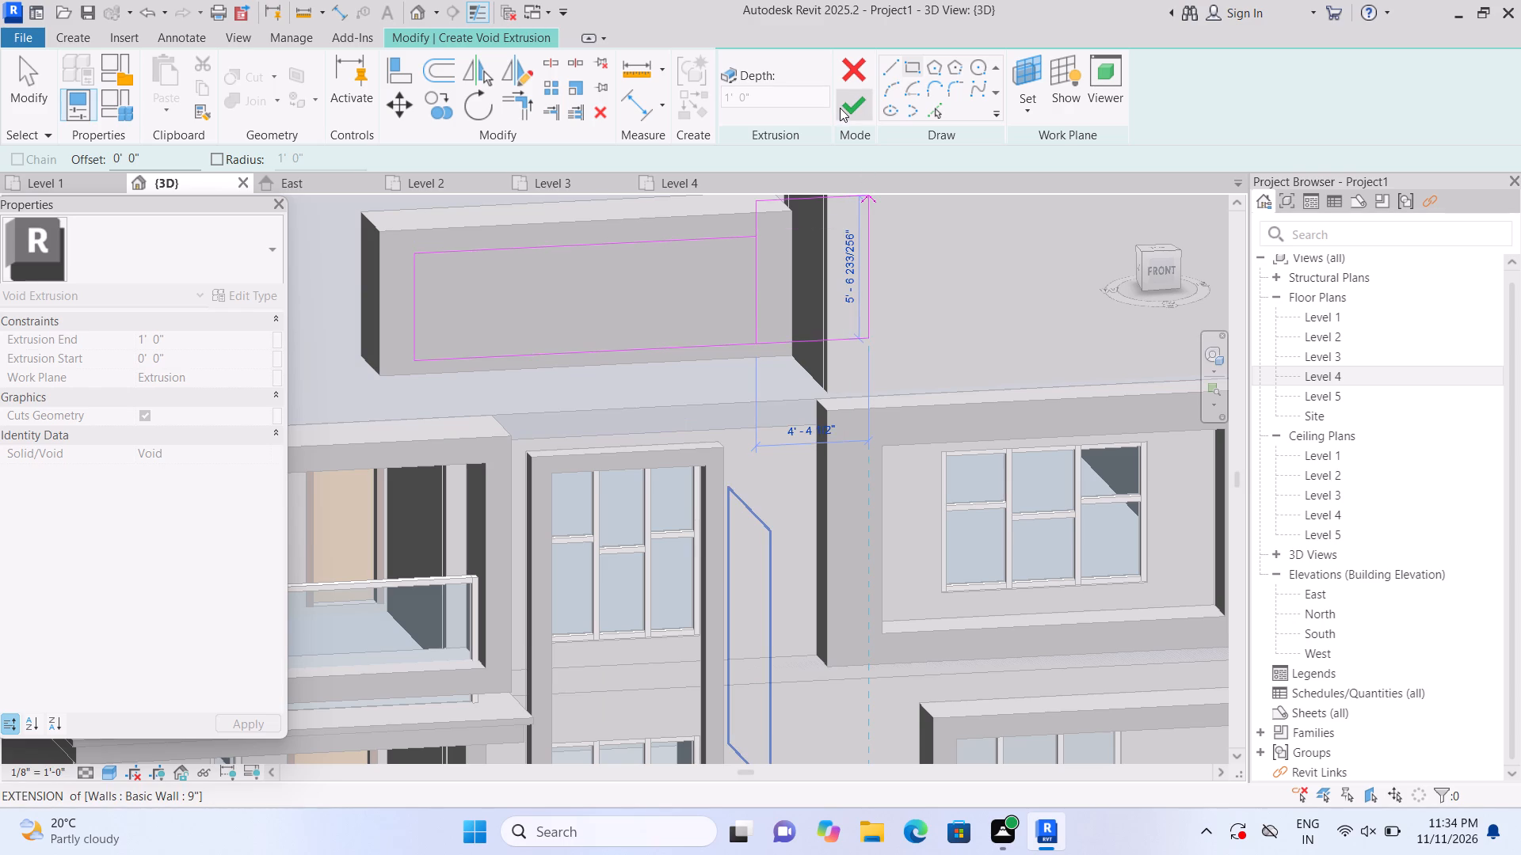
left_click(845, 103)
scroll(845, 104, "down", 1)
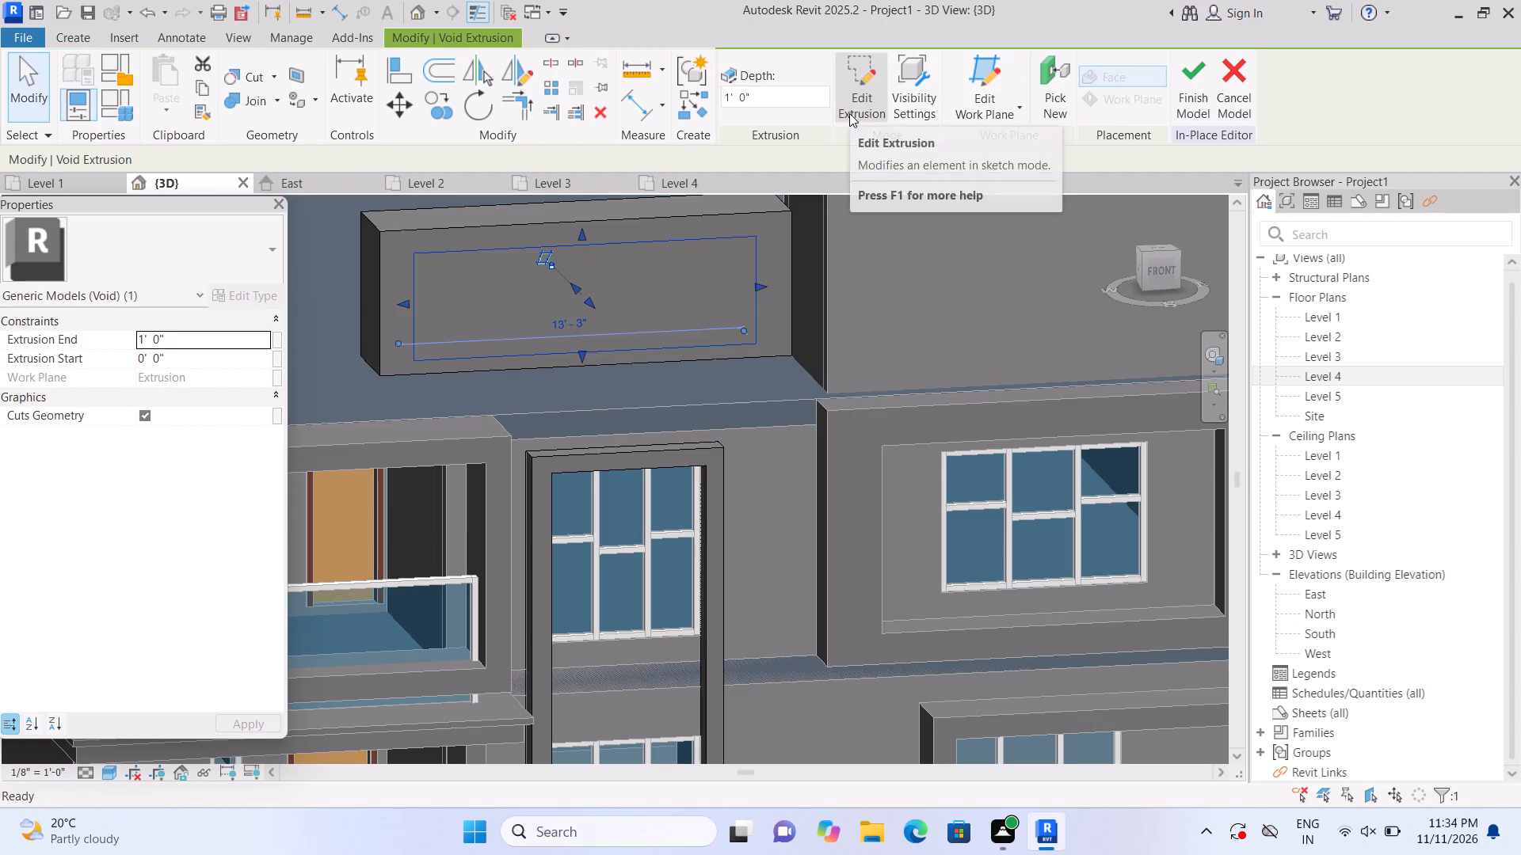
scroll(576, 301, "down", 3)
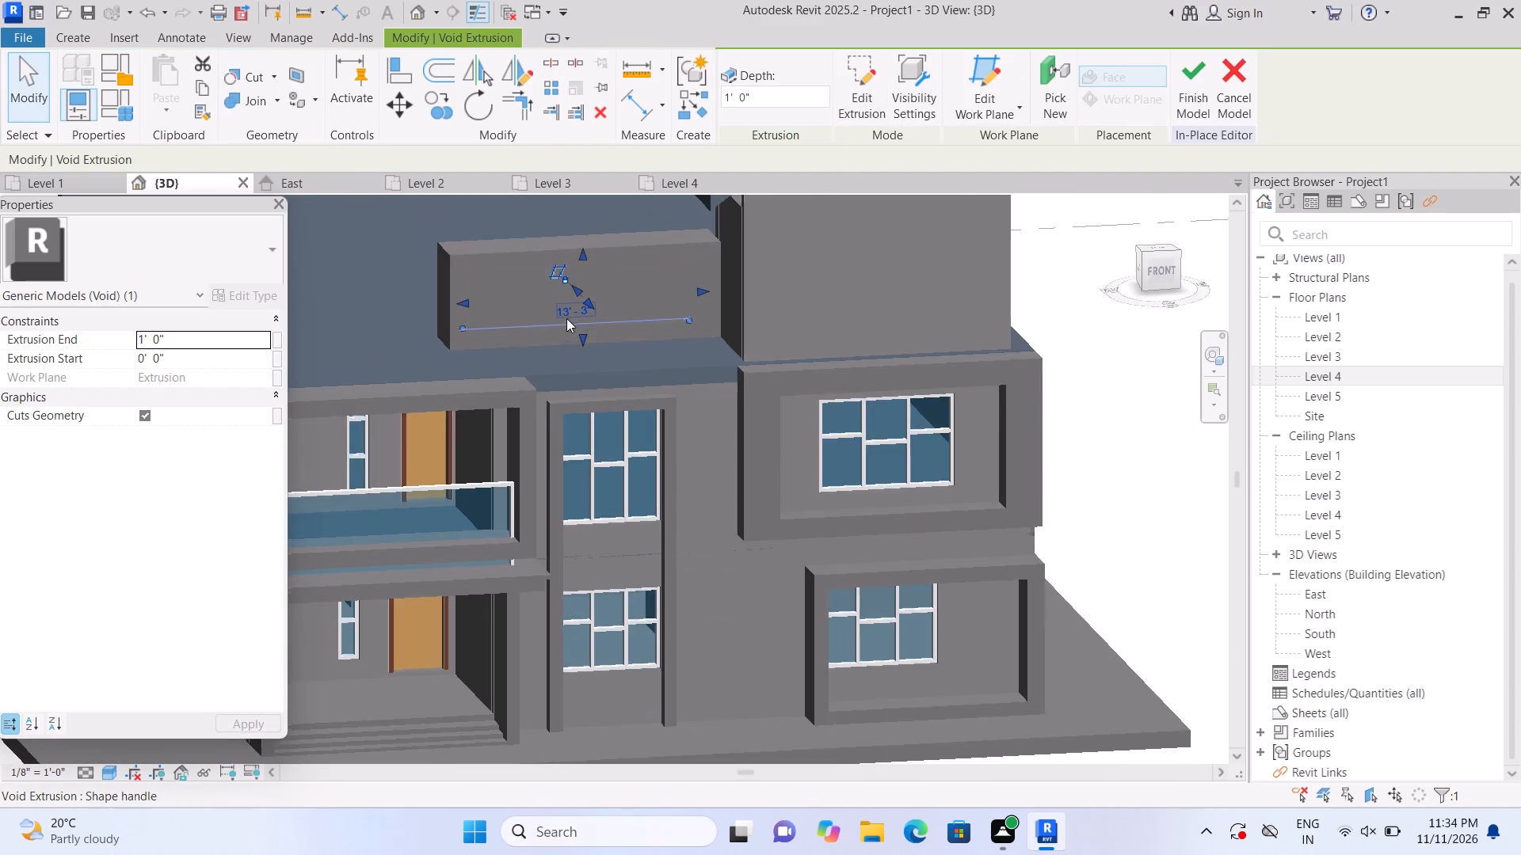
scroll(578, 318, "down", 1)
double_click(1016, 435)
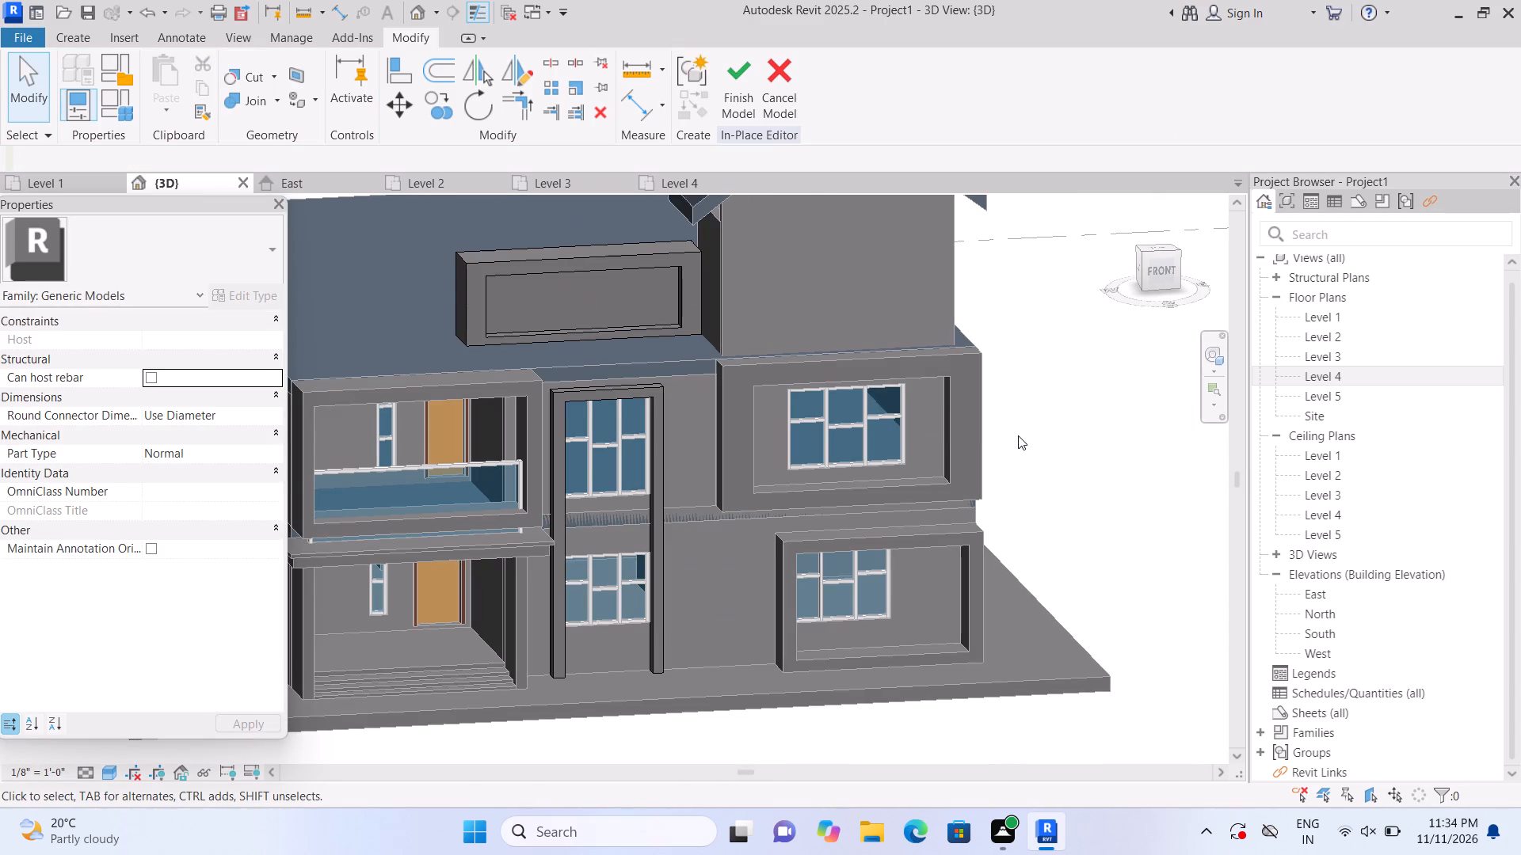
Increase the depth of the rectangular void in the roof block's front face to 1' 10".
scroll(653, 346, "up", 1)
left_click(627, 310)
scroll(624, 309, "up", 1)
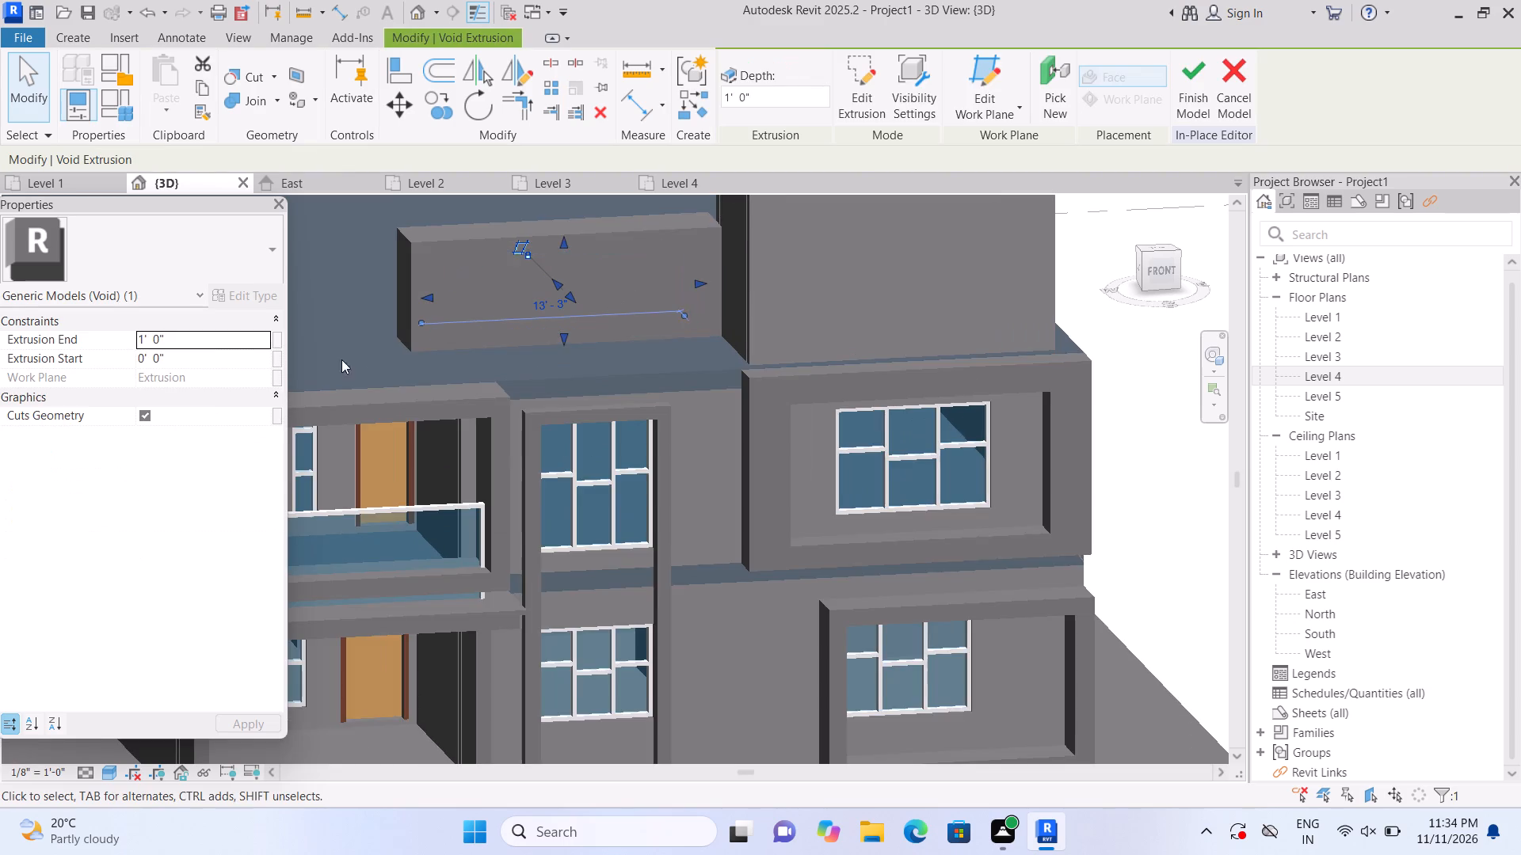
left_click(246, 342)
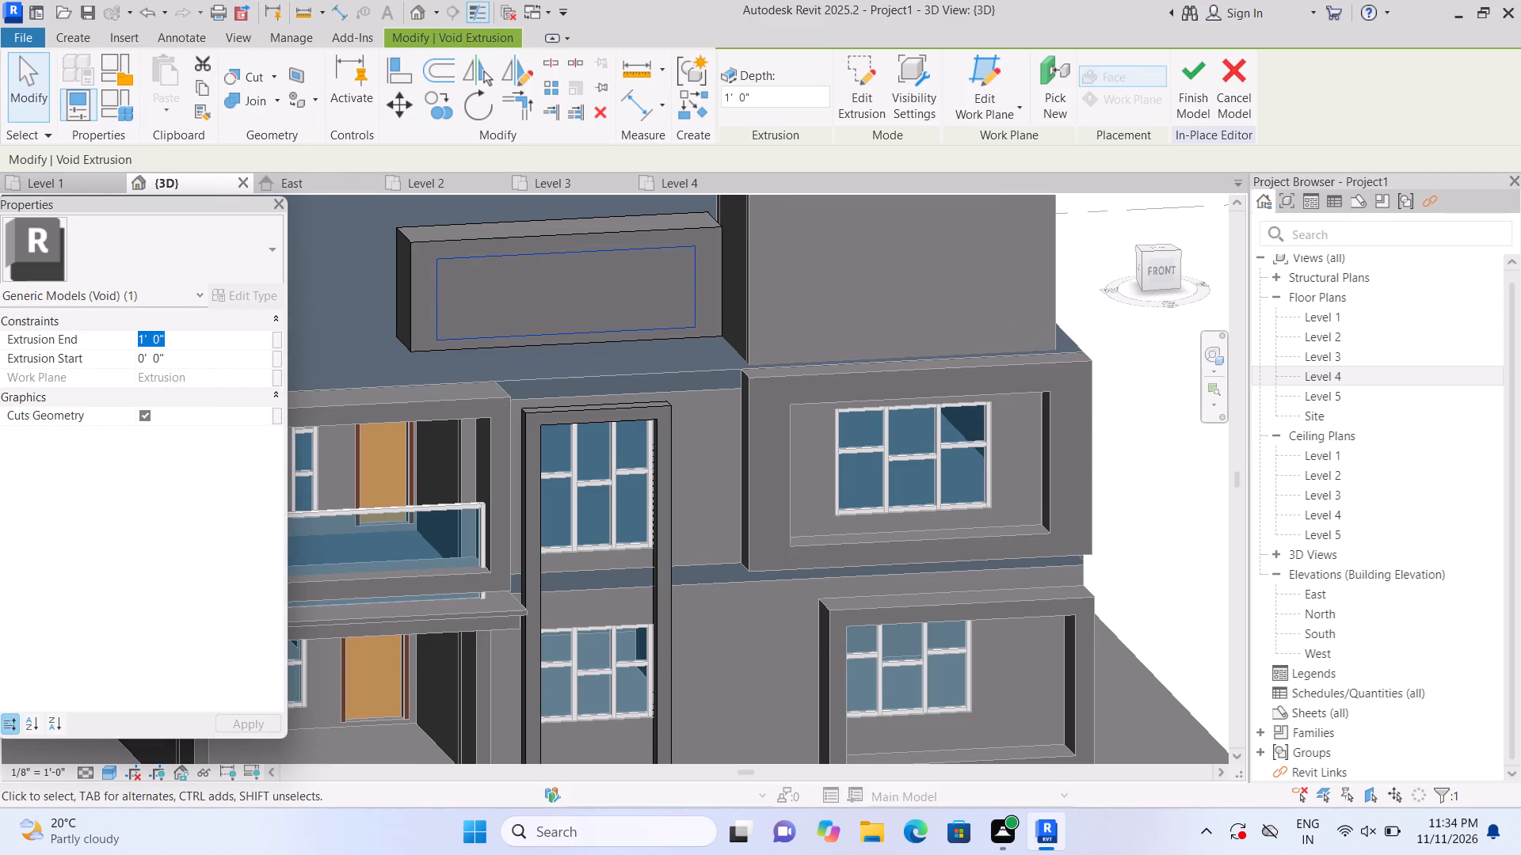
key("BackSpace")
type("1'")
key("1")
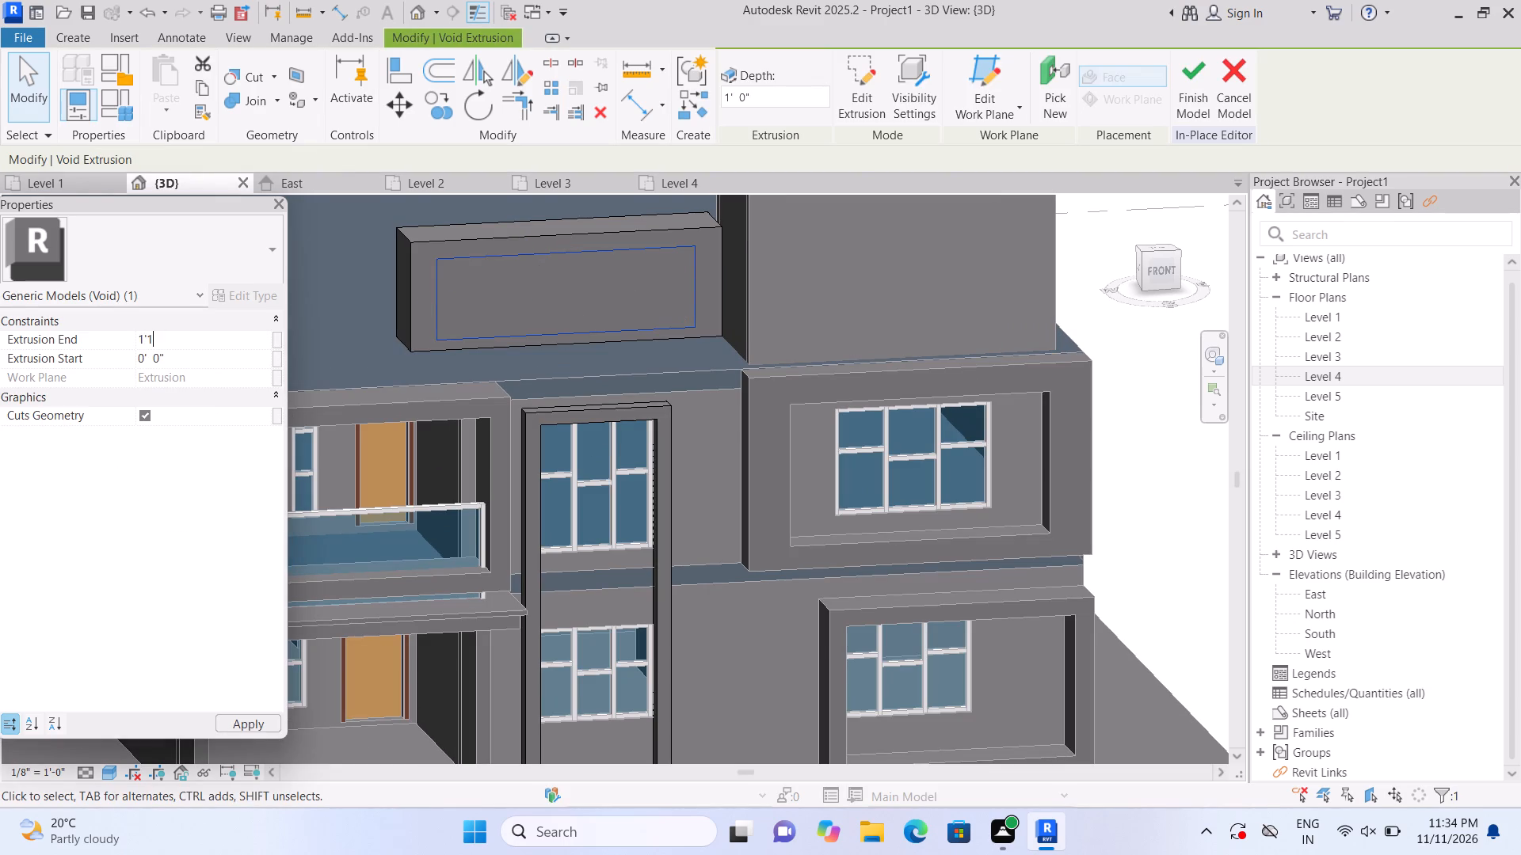
type("0\"")
key("Return")
left_click(1180, 547)
Extrude a rectangle about 16' 9" by 13' 6" on the main roof, from the roof block's outer end to the roof edge, about 8' 6" high.
scroll(1168, 544, "down", 7)
middle_click_drag(1149, 539, 969, 538)
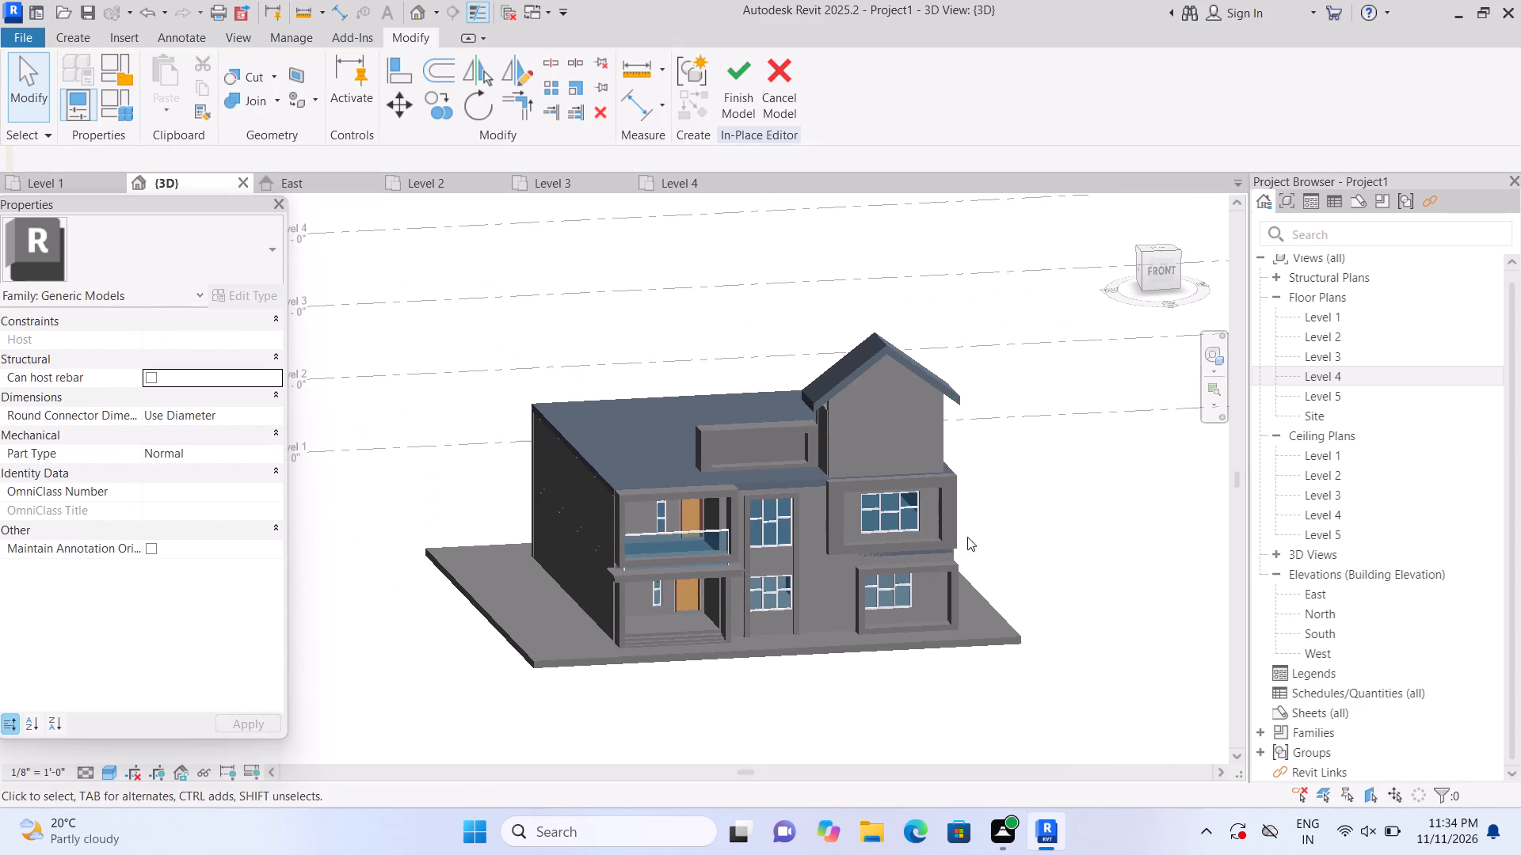
scroll(748, 513, "up", 5)
scroll(645, 504, "up", 2)
scroll(643, 507, "down", 1)
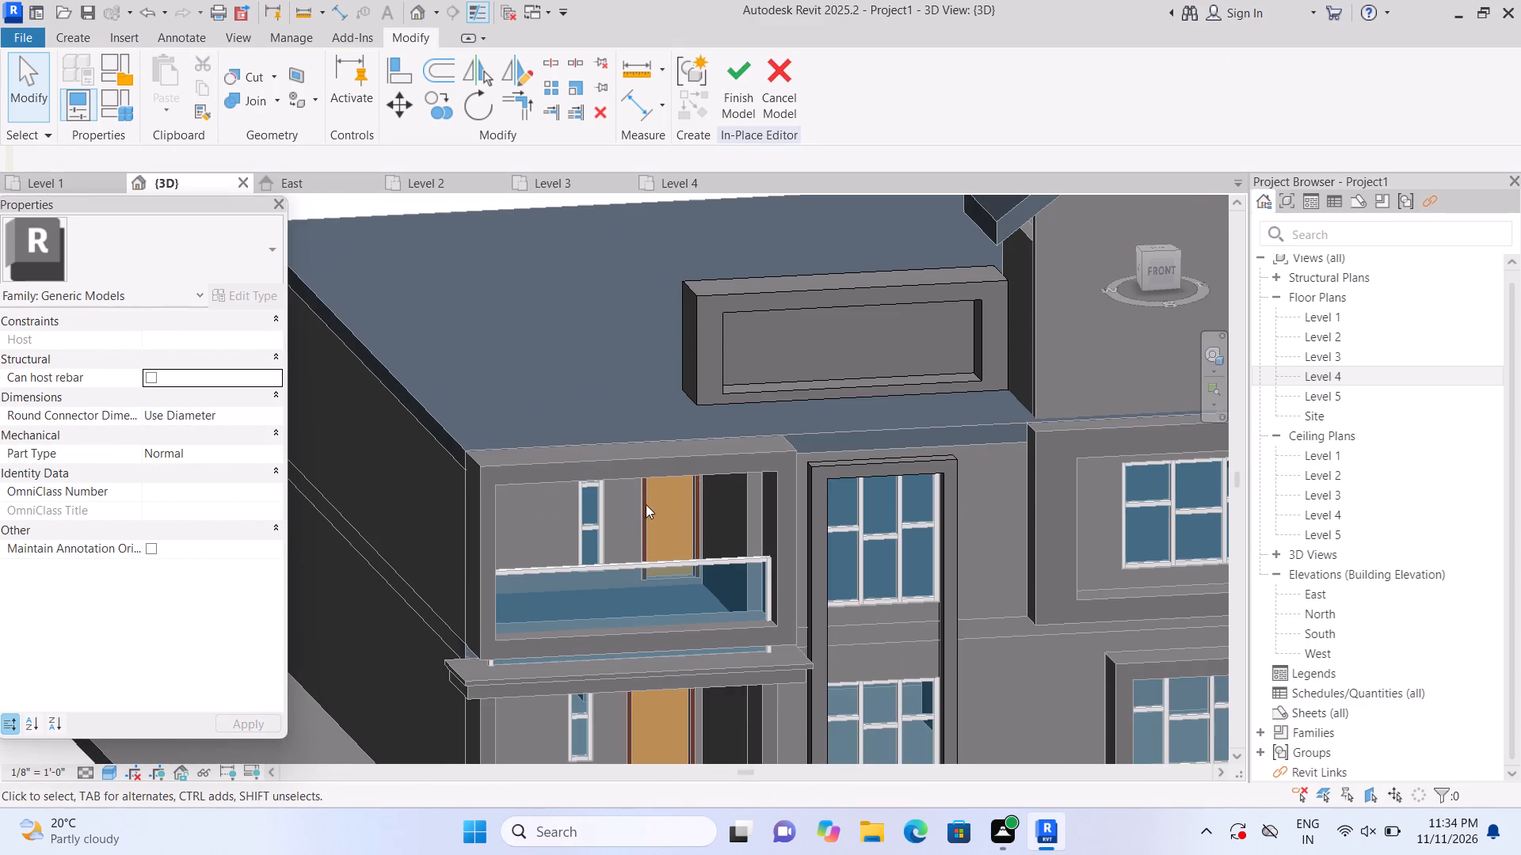
scroll(646, 504, "down", 5)
middle_click_drag(383, 470, 393, 484, "shift")
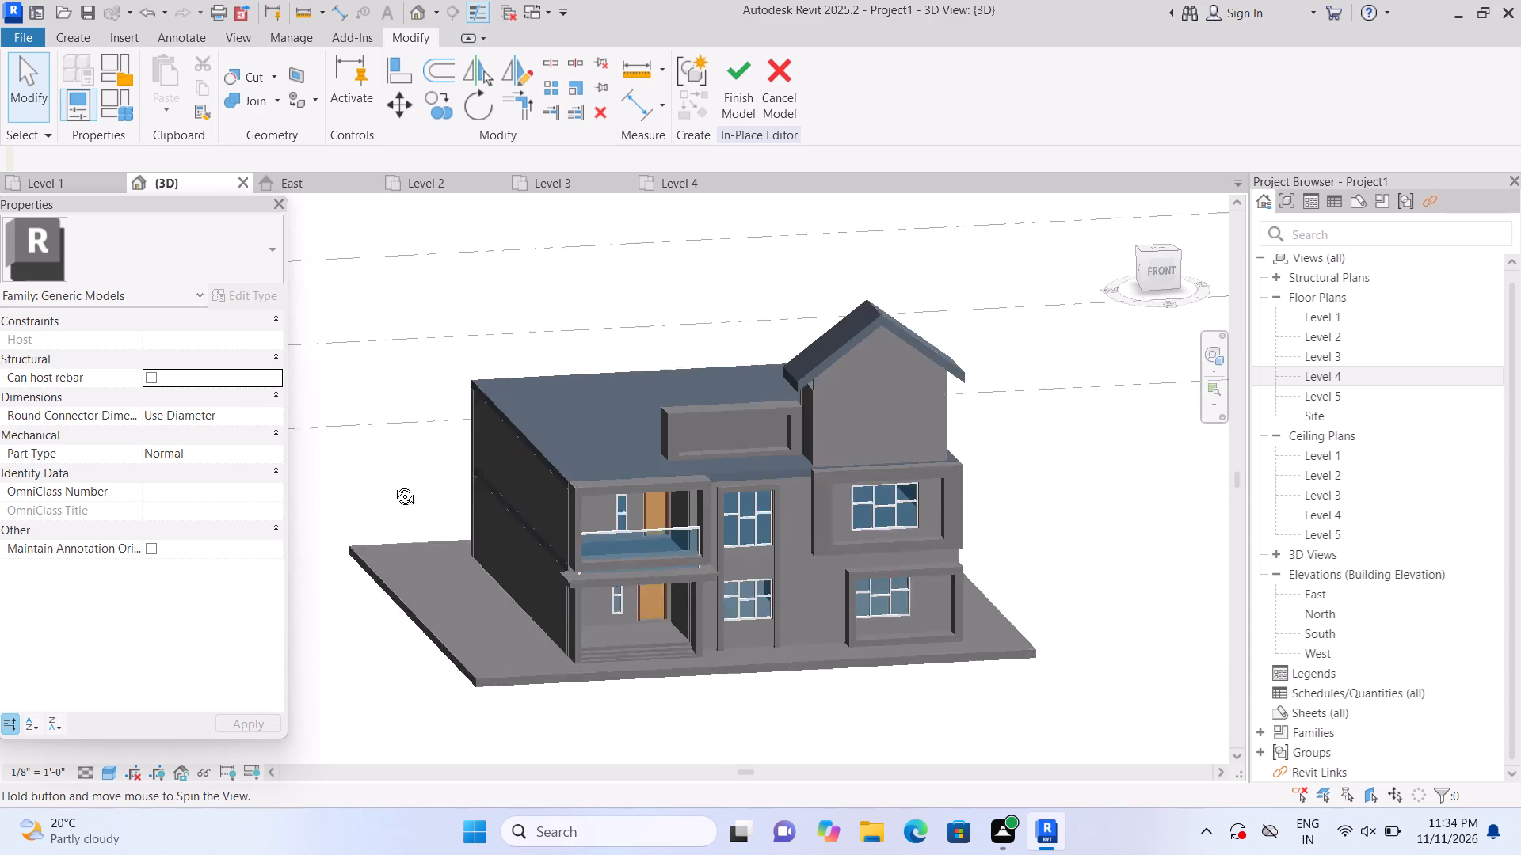
middle_click_drag(393, 484, 760, 602, "shift")
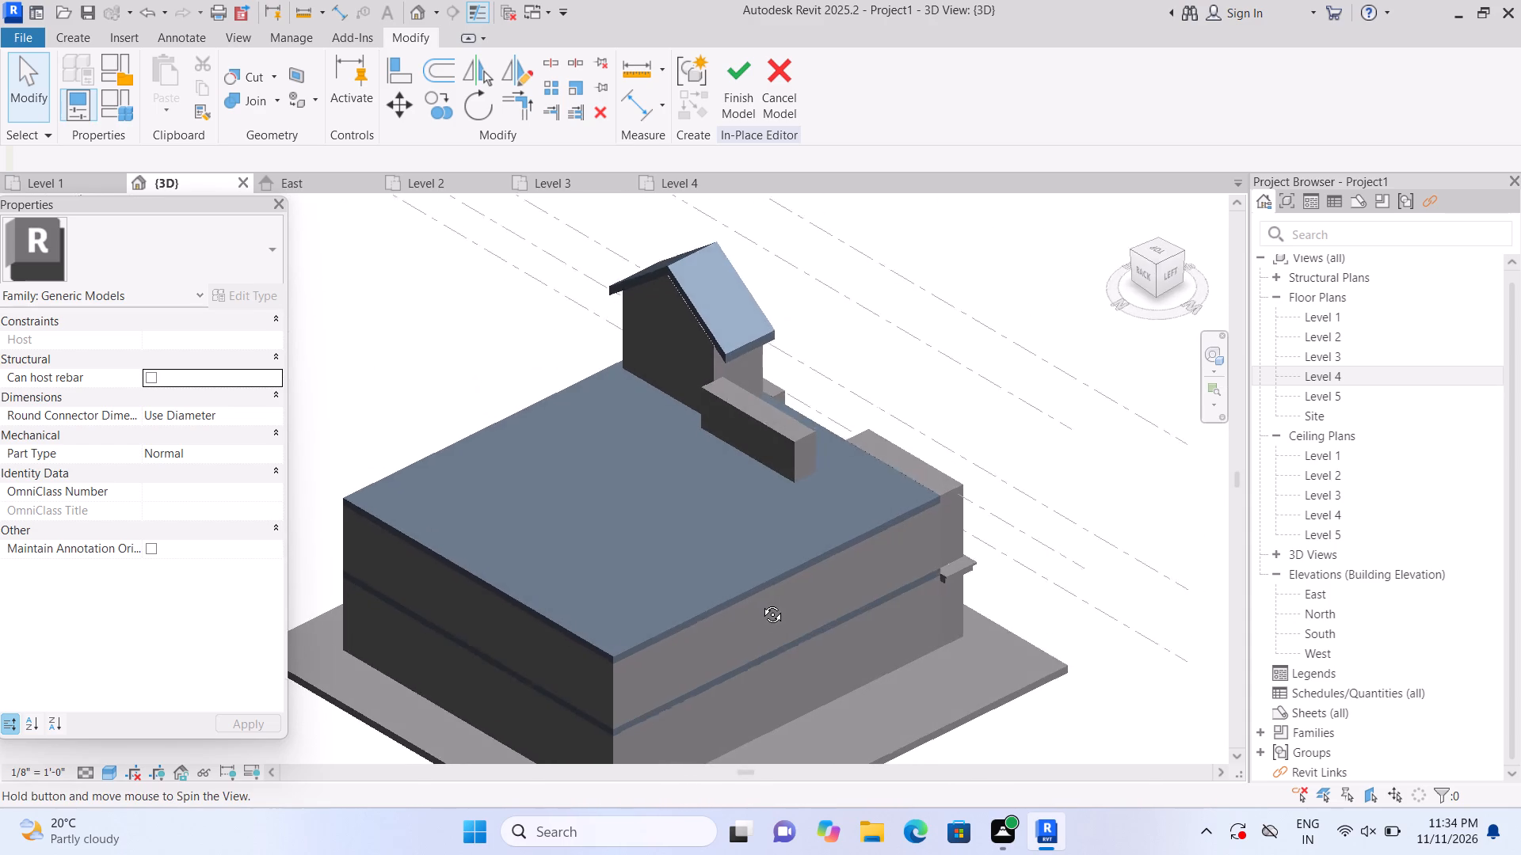
middle_click_drag(760, 602, 741, 602, "shift")
middle_click_drag(851, 525, 743, 528)
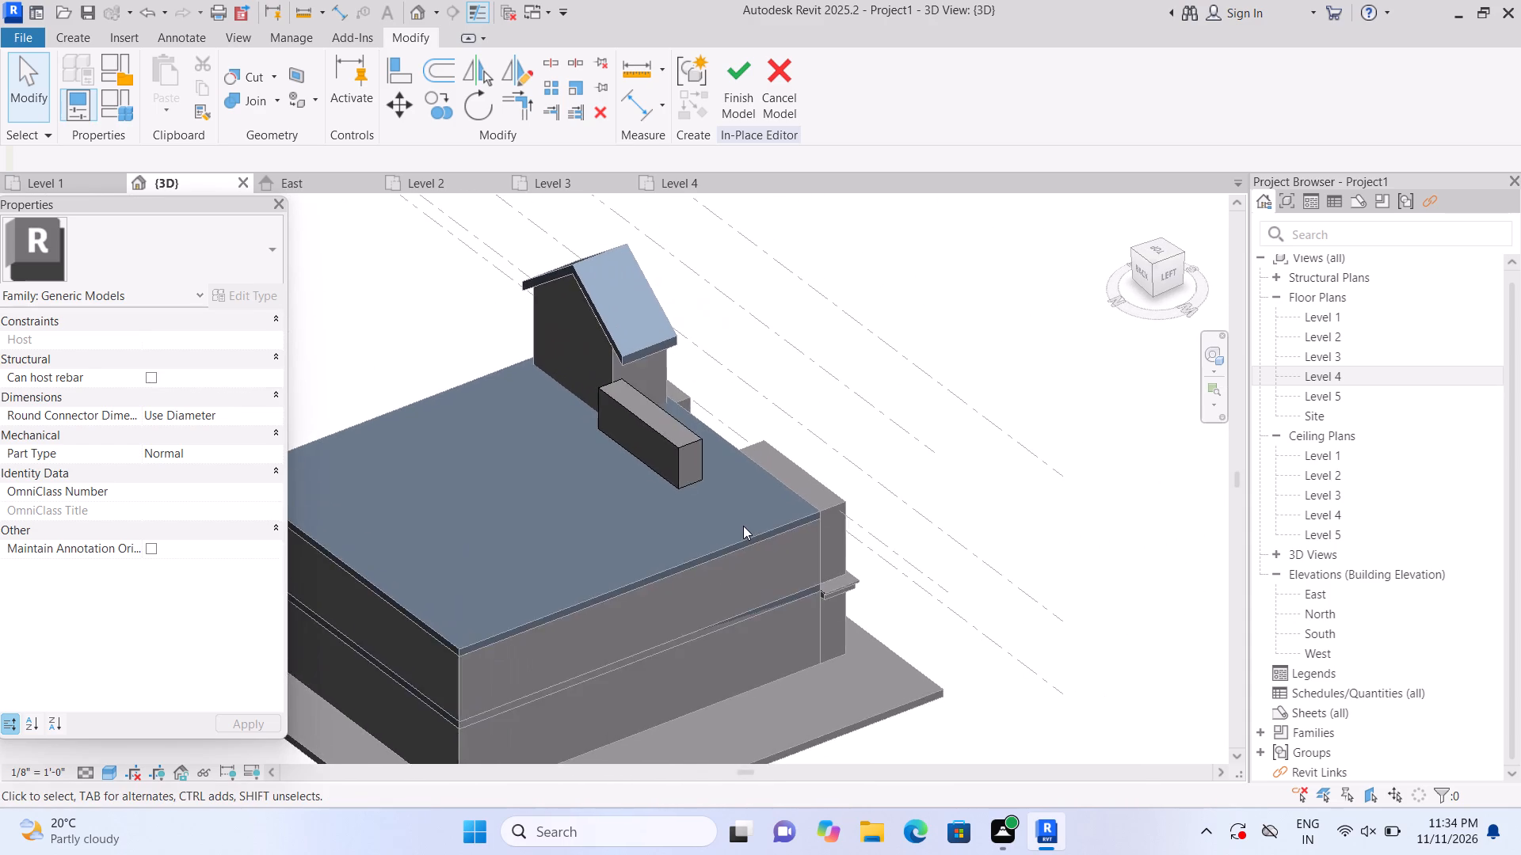
scroll(744, 526, "up", 4)
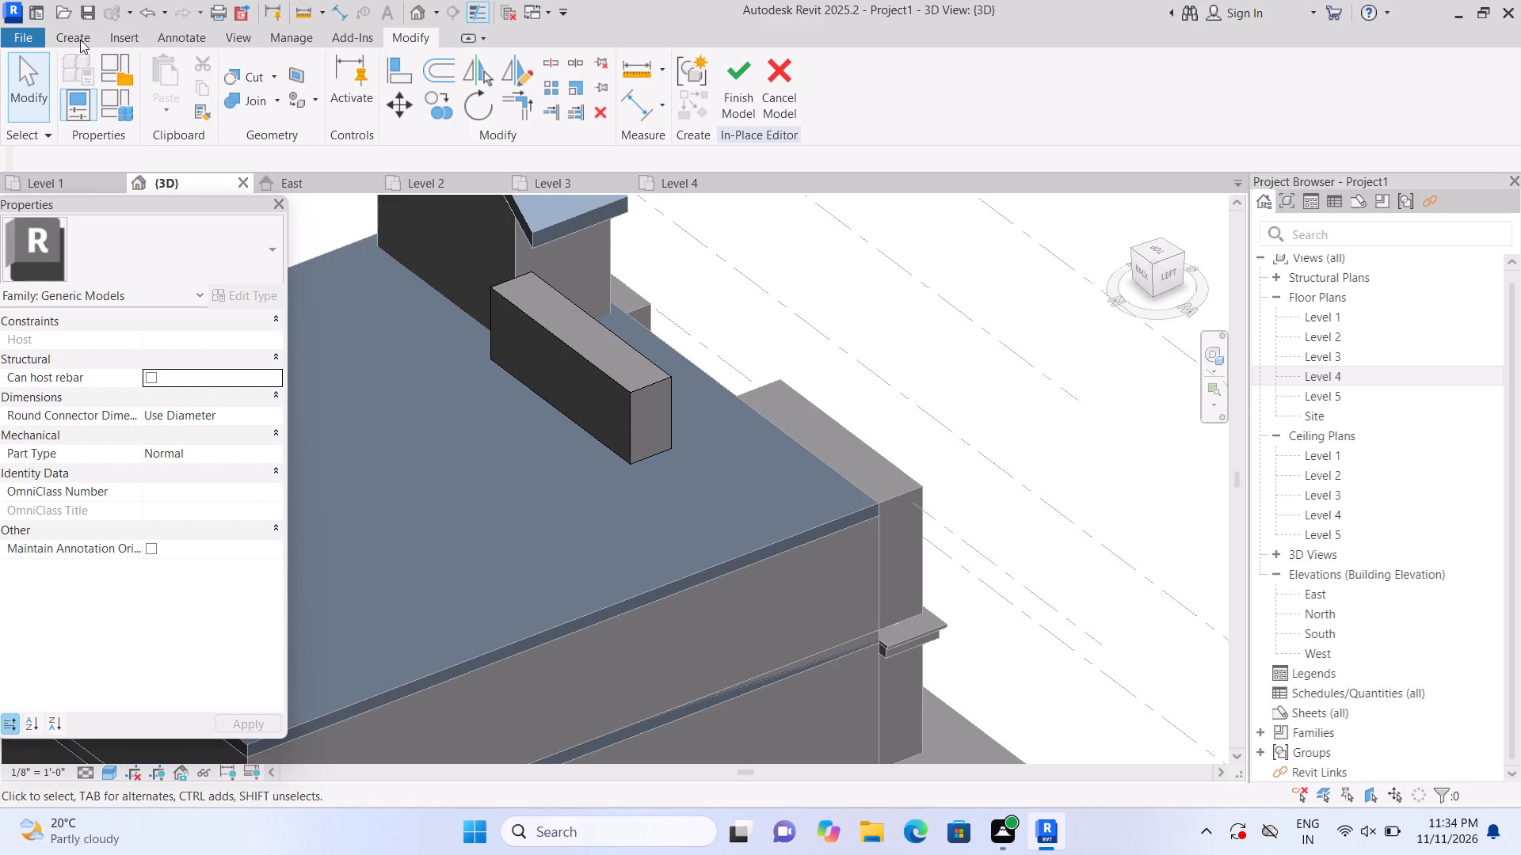
left_click(80, 40)
left_click(162, 93)
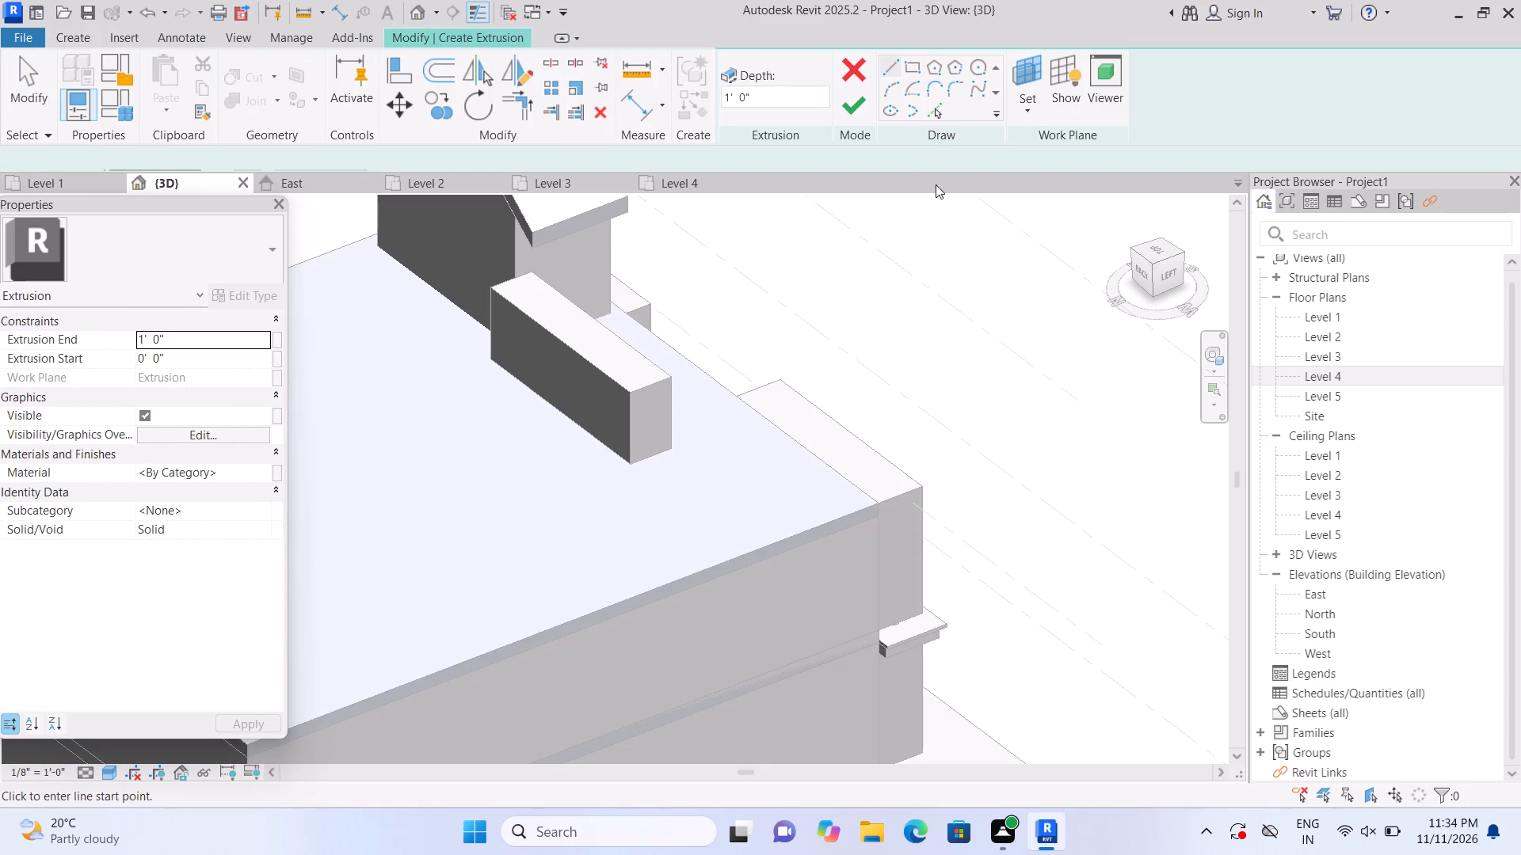
left_click(1031, 116)
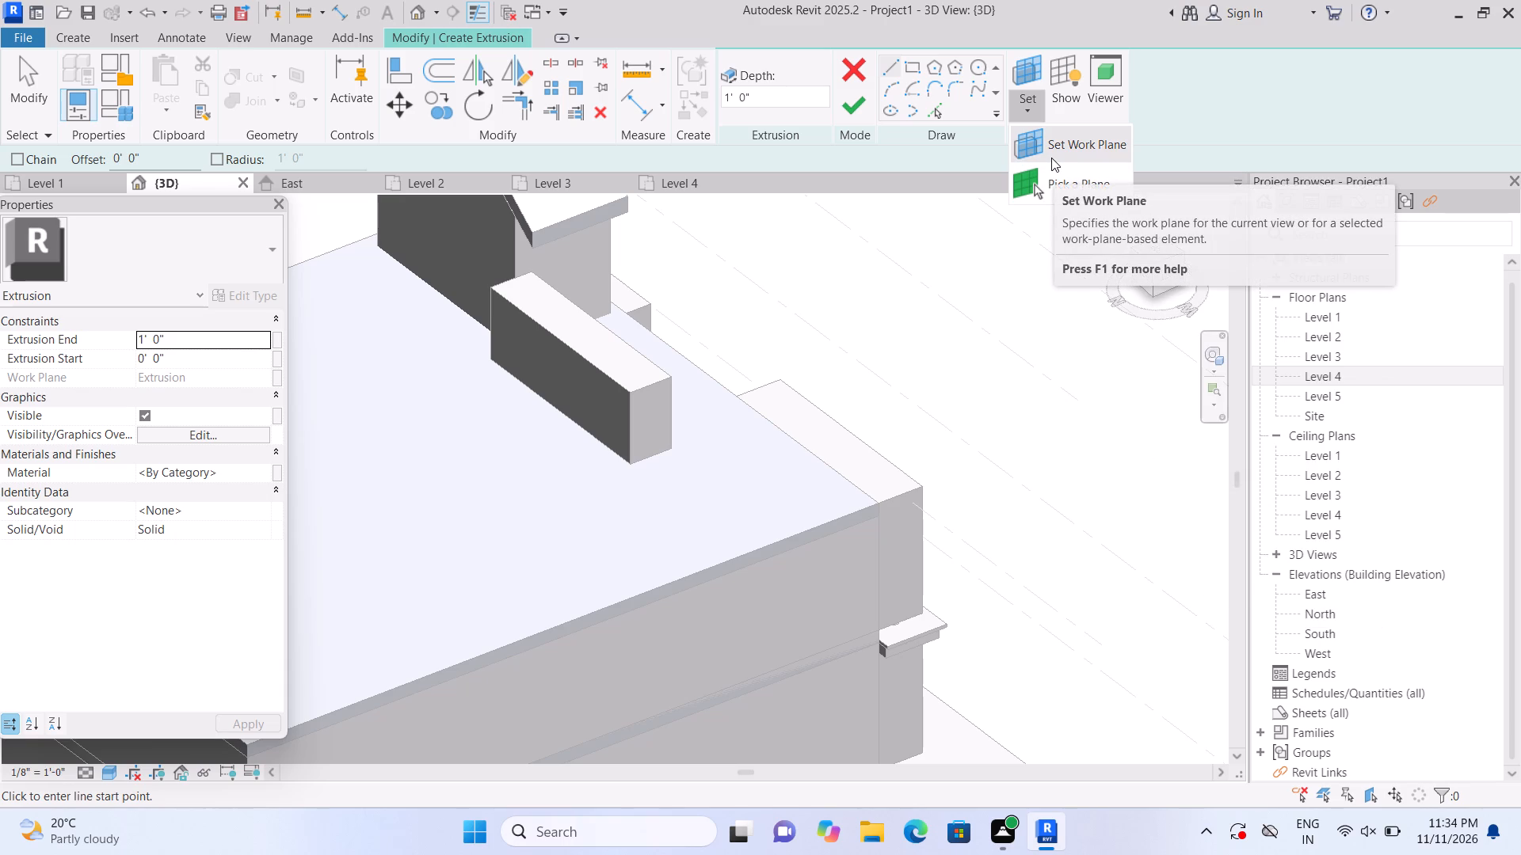
left_click(1016, 289)
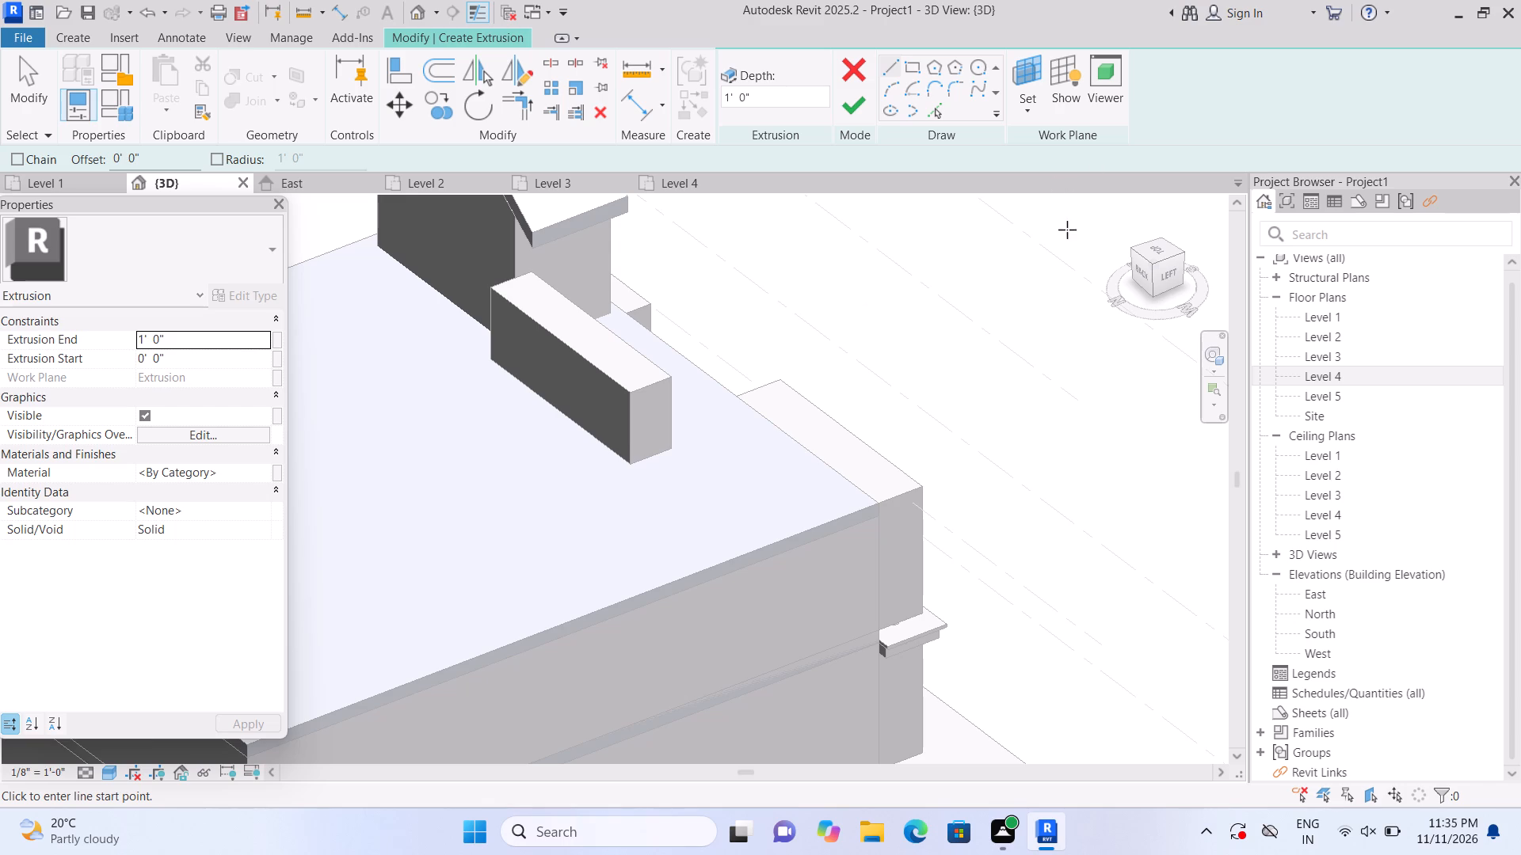
left_click(1012, 104)
left_click(1039, 180)
scroll(619, 480, "up", 2)
left_click(613, 484)
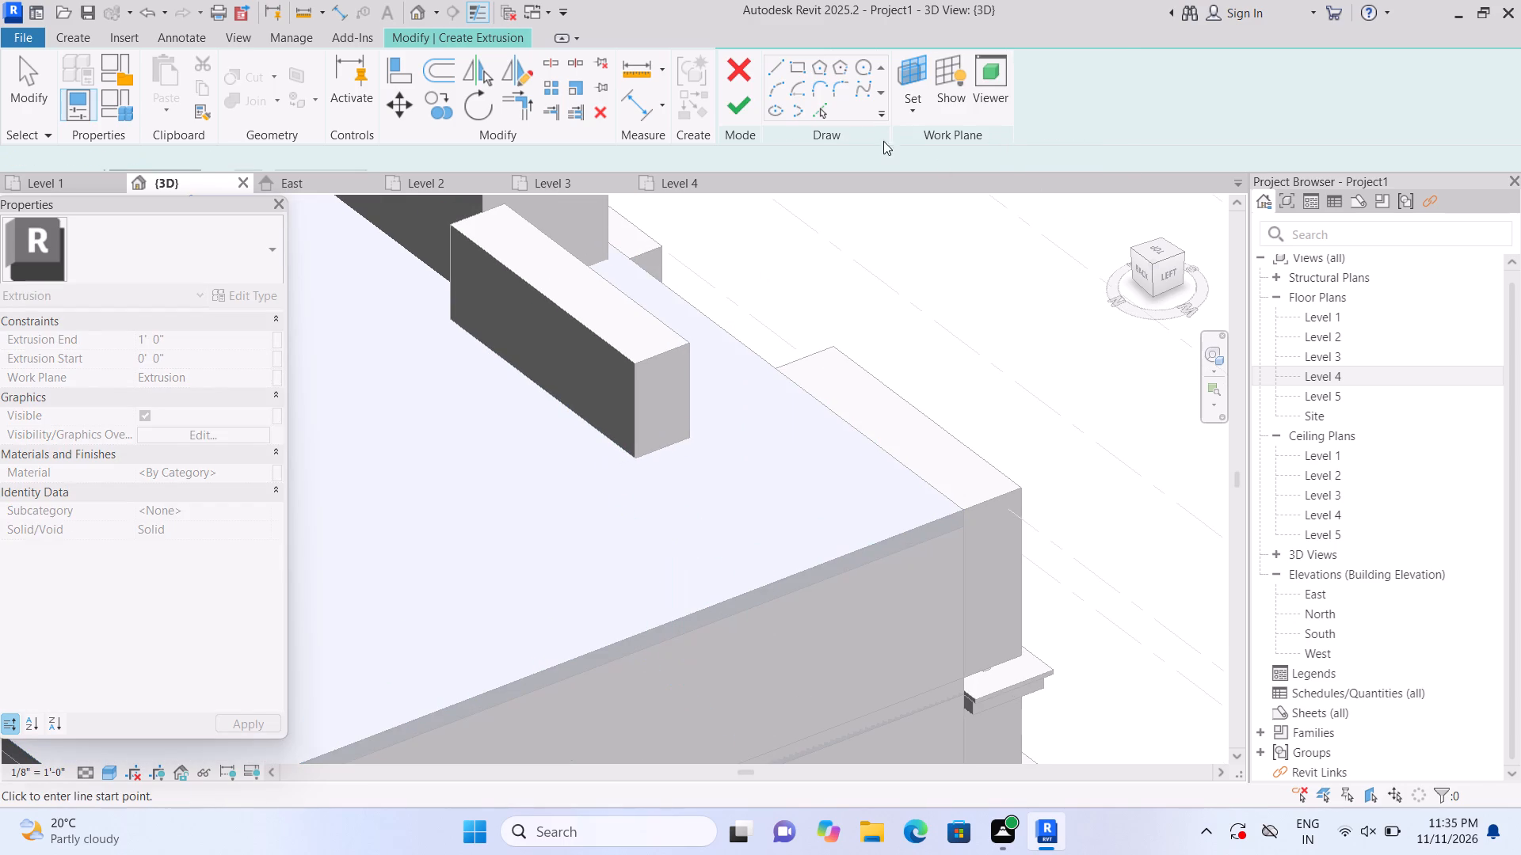
left_click(914, 67)
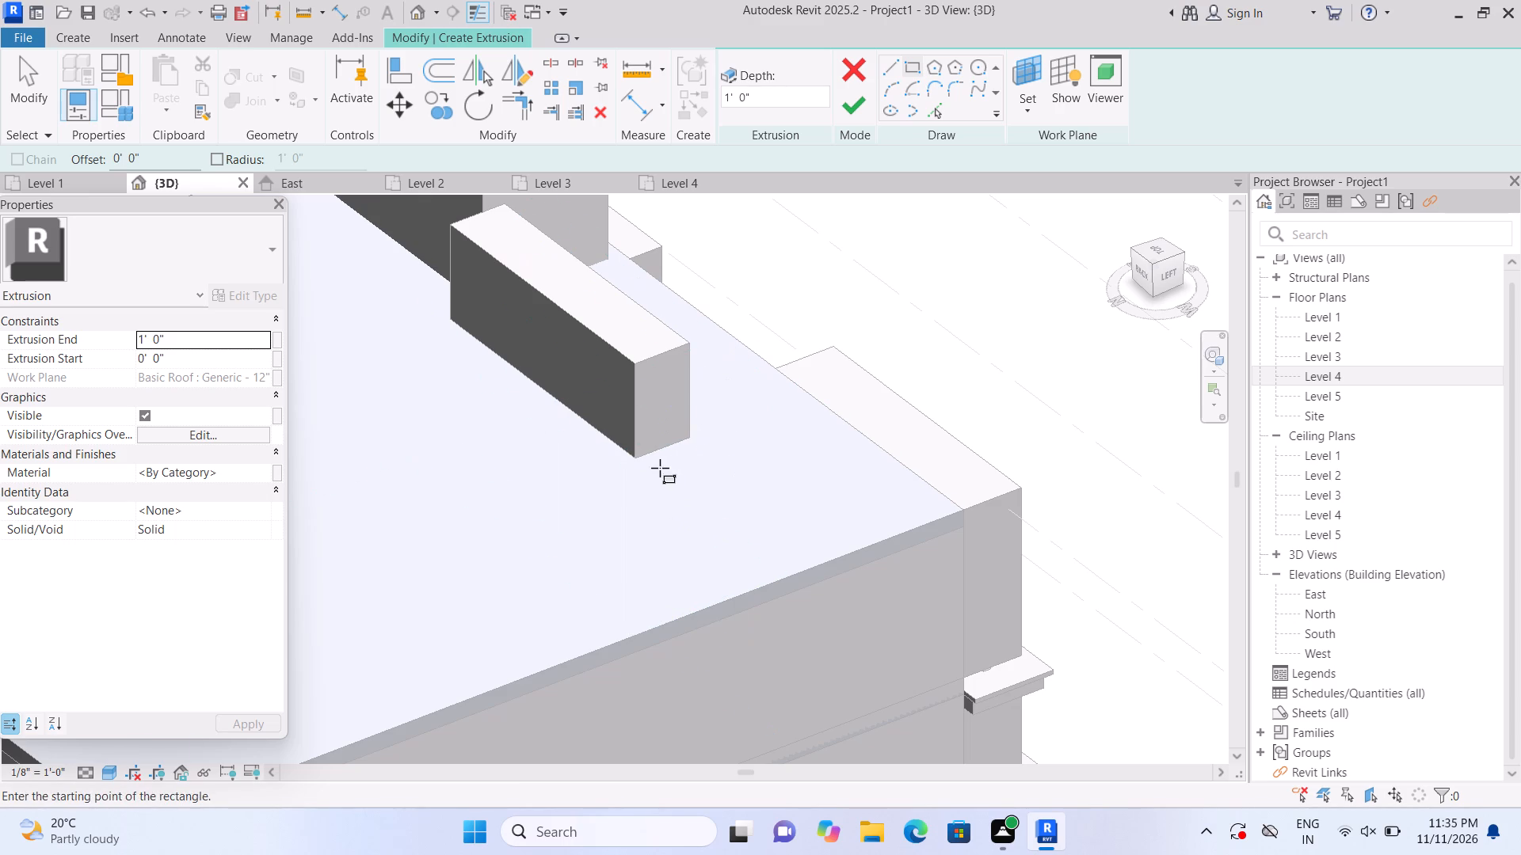
scroll(636, 468, "up", 1)
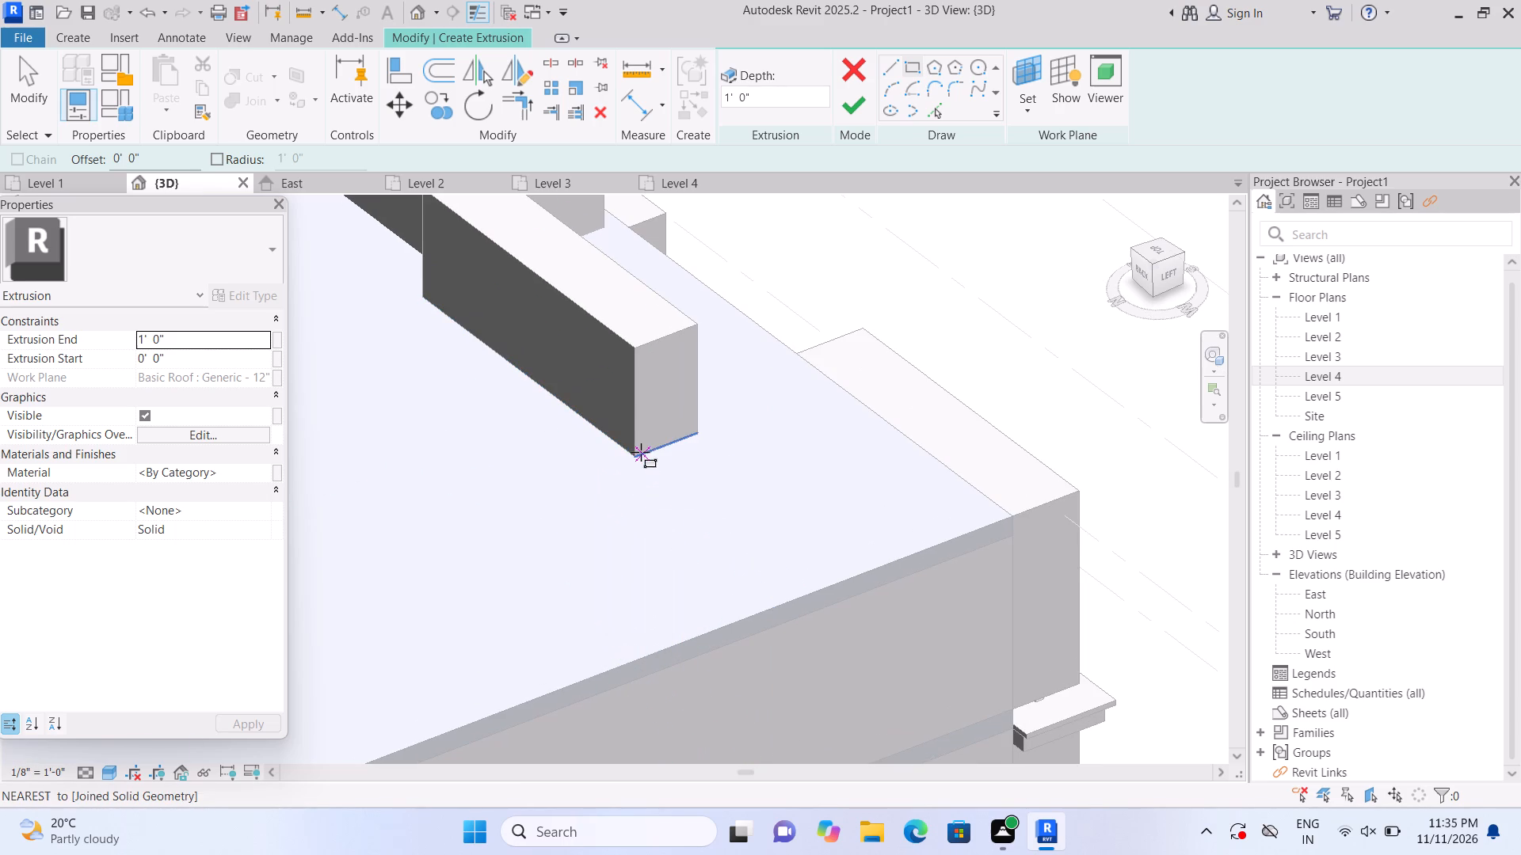
left_click(696, 432)
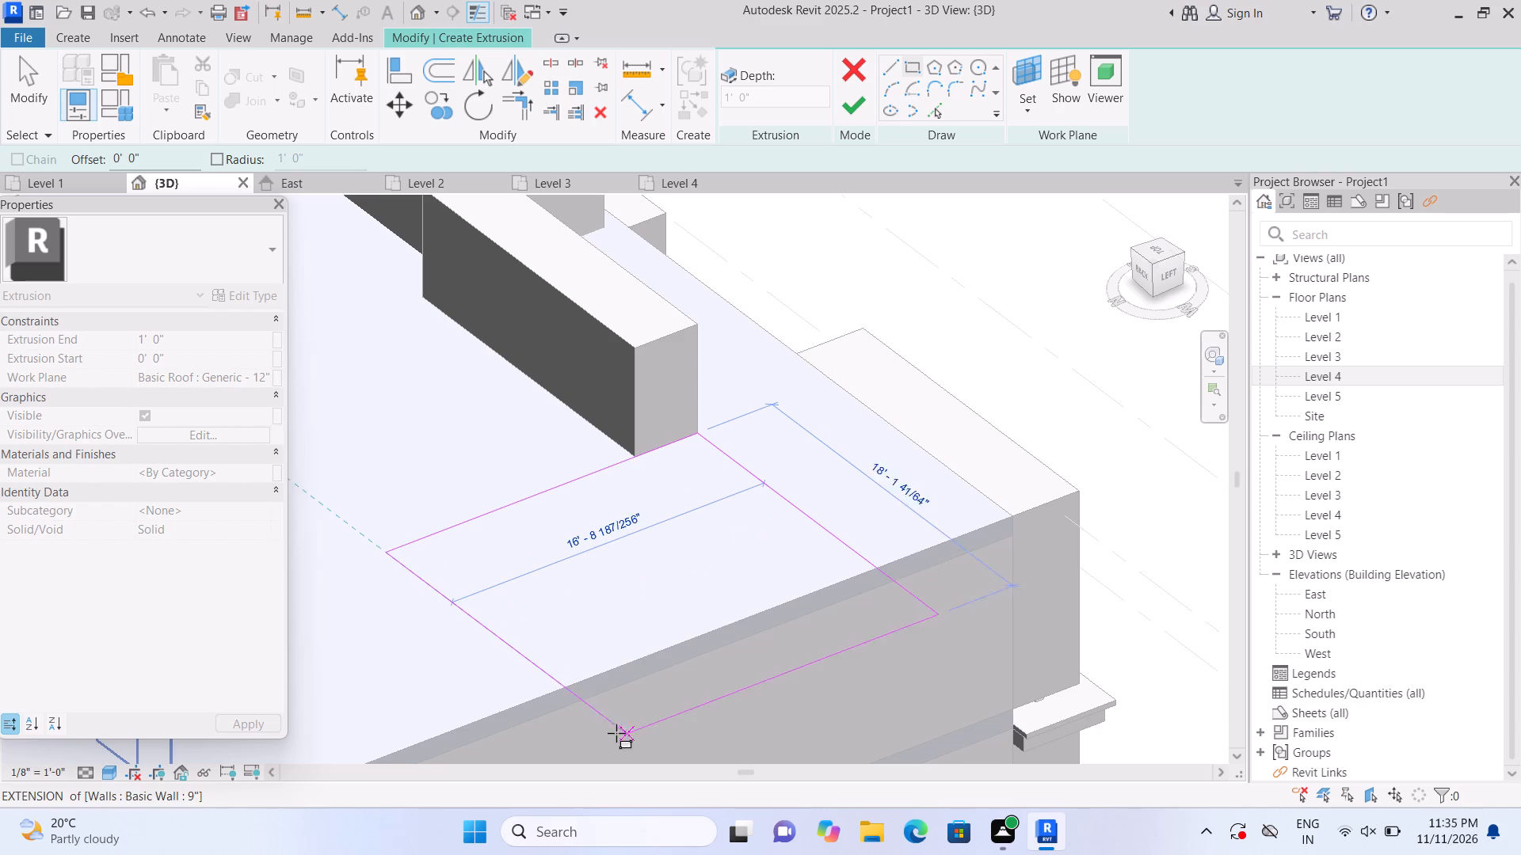
left_click(572, 686)
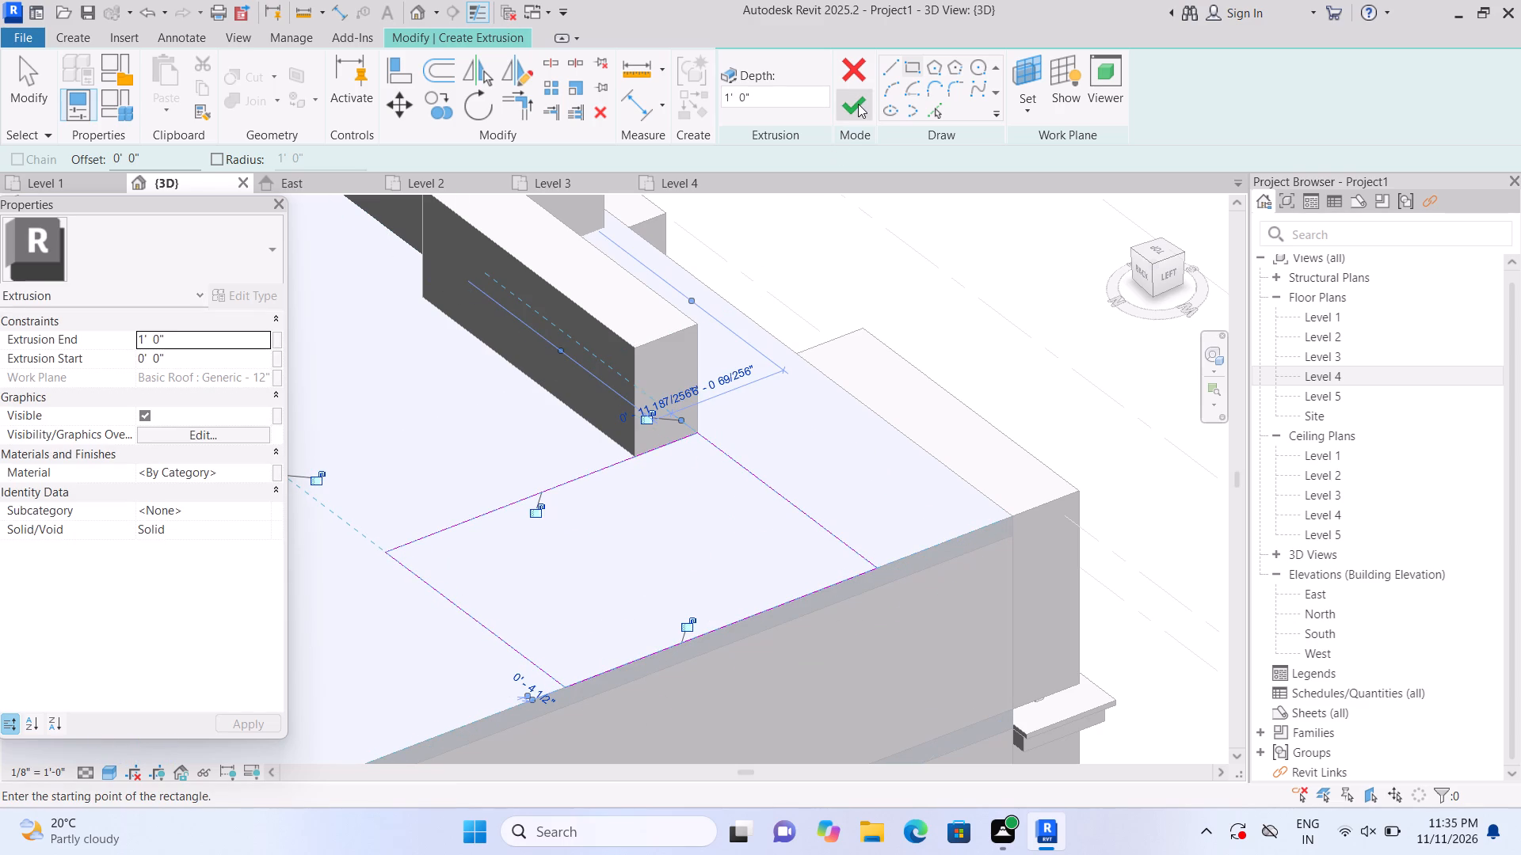
left_click(858, 104)
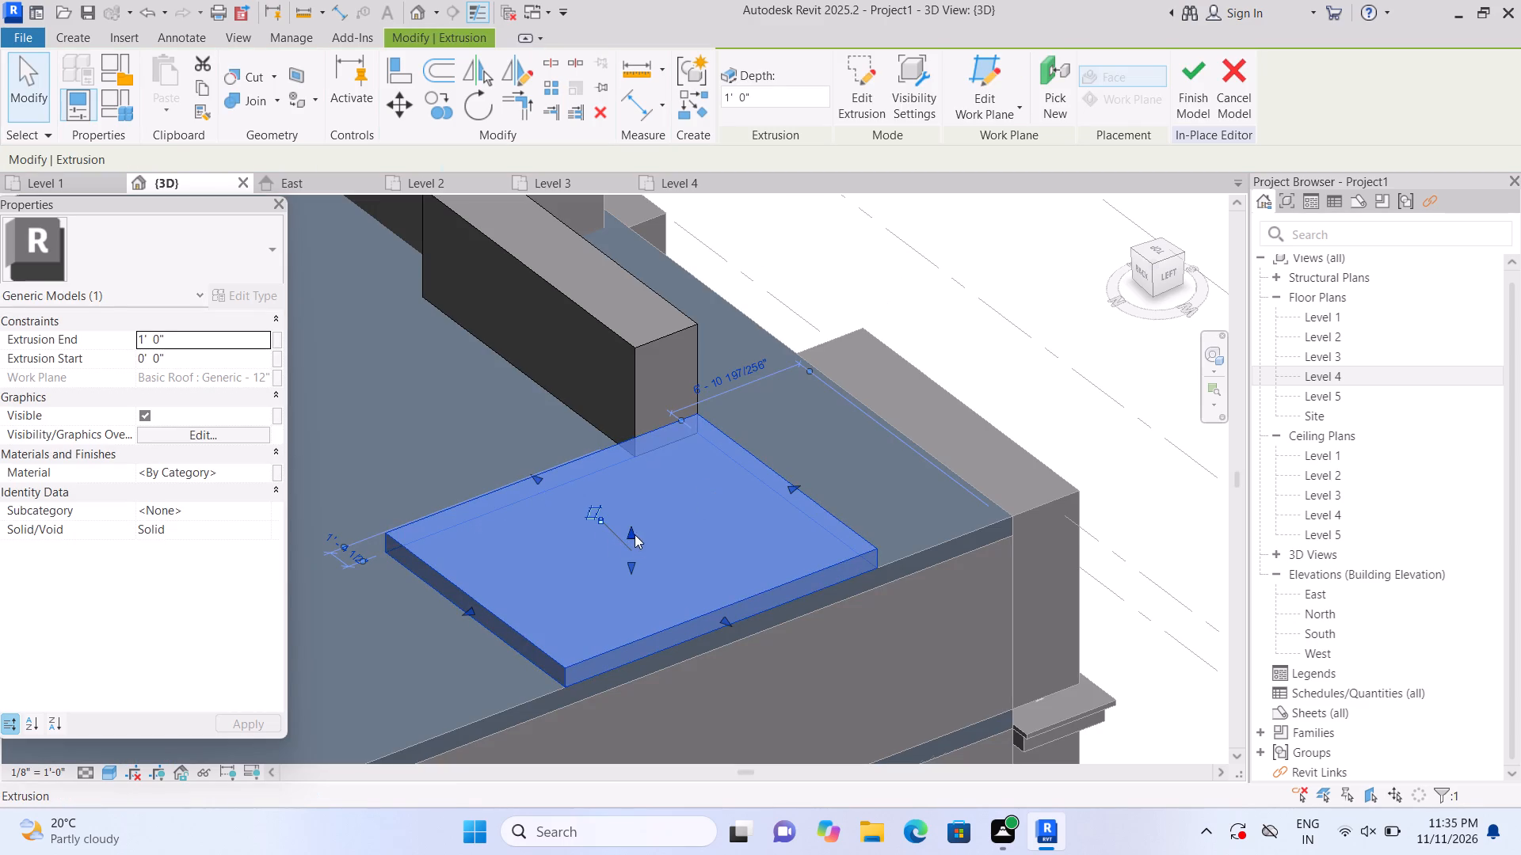
left_click_drag(627, 530, 620, 397)
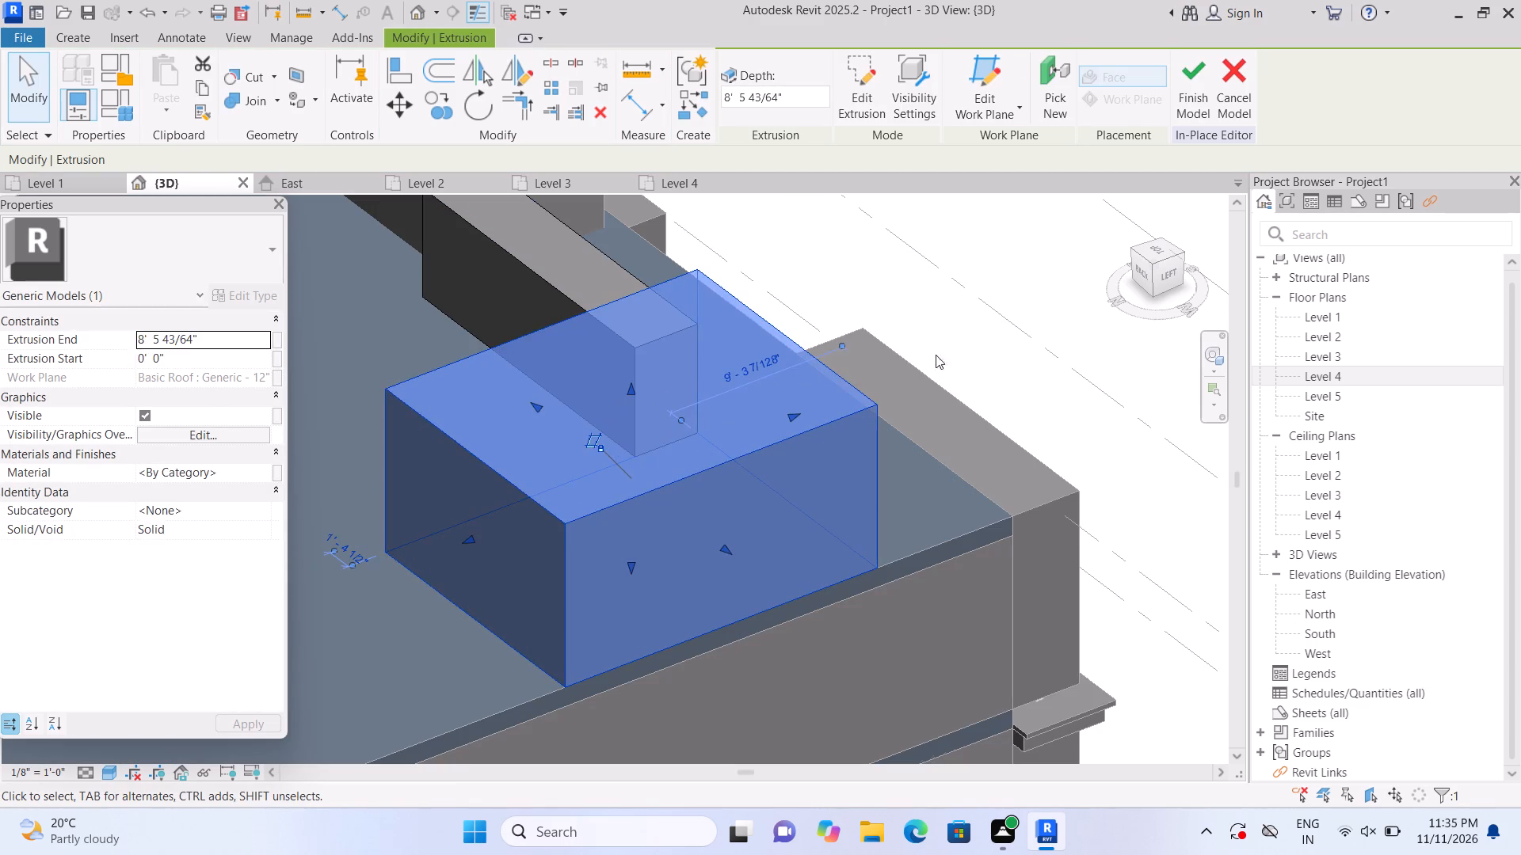
left_click(985, 331)
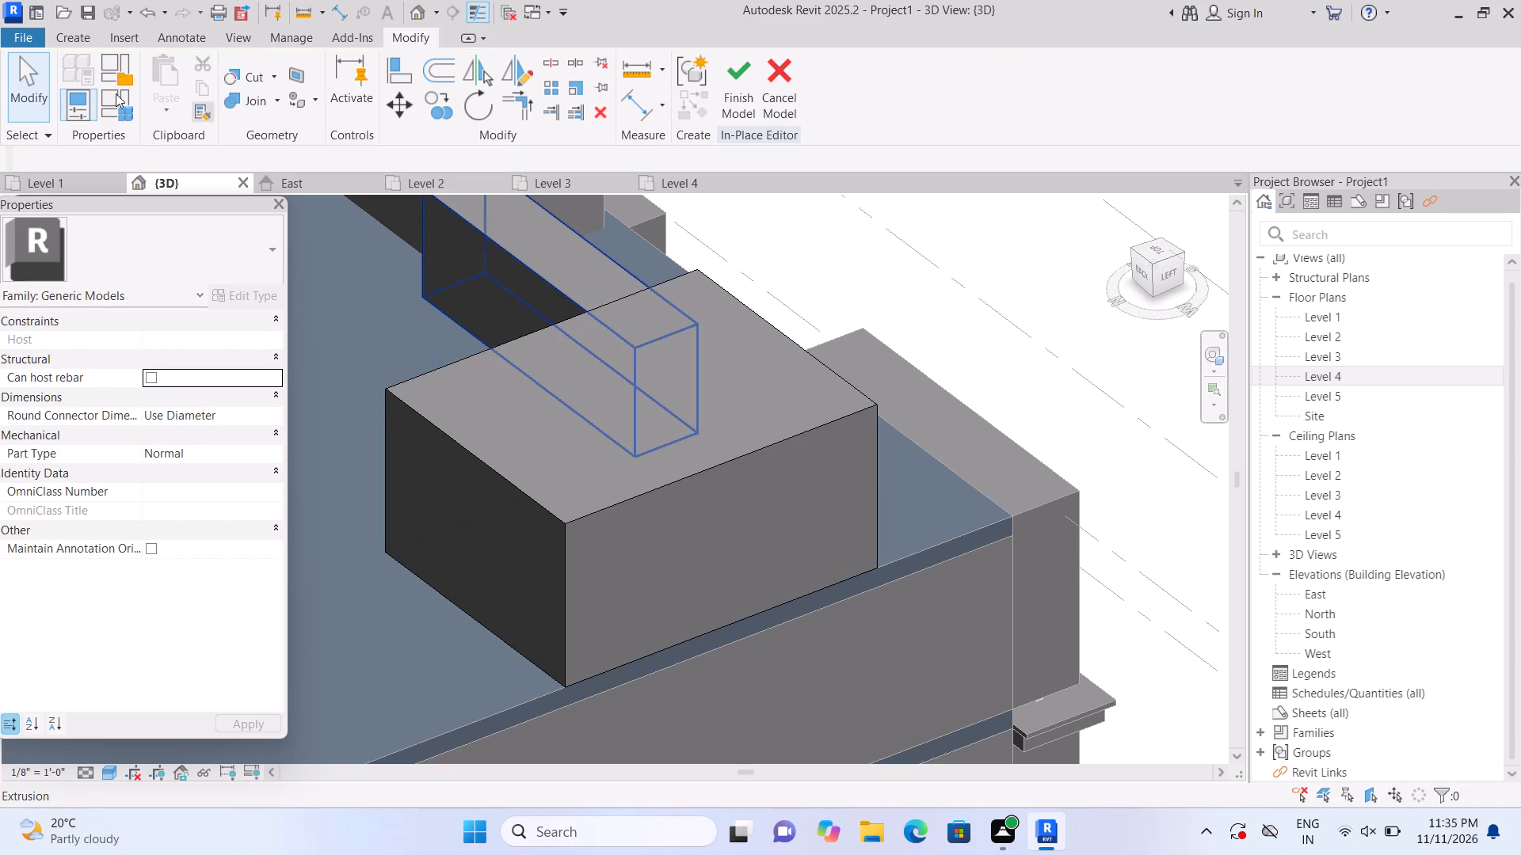
Extrude a 1' 0" thick slab on the new box's top face, using a rectangle matching its full outline.
left_click(71, 37)
left_click(166, 88)
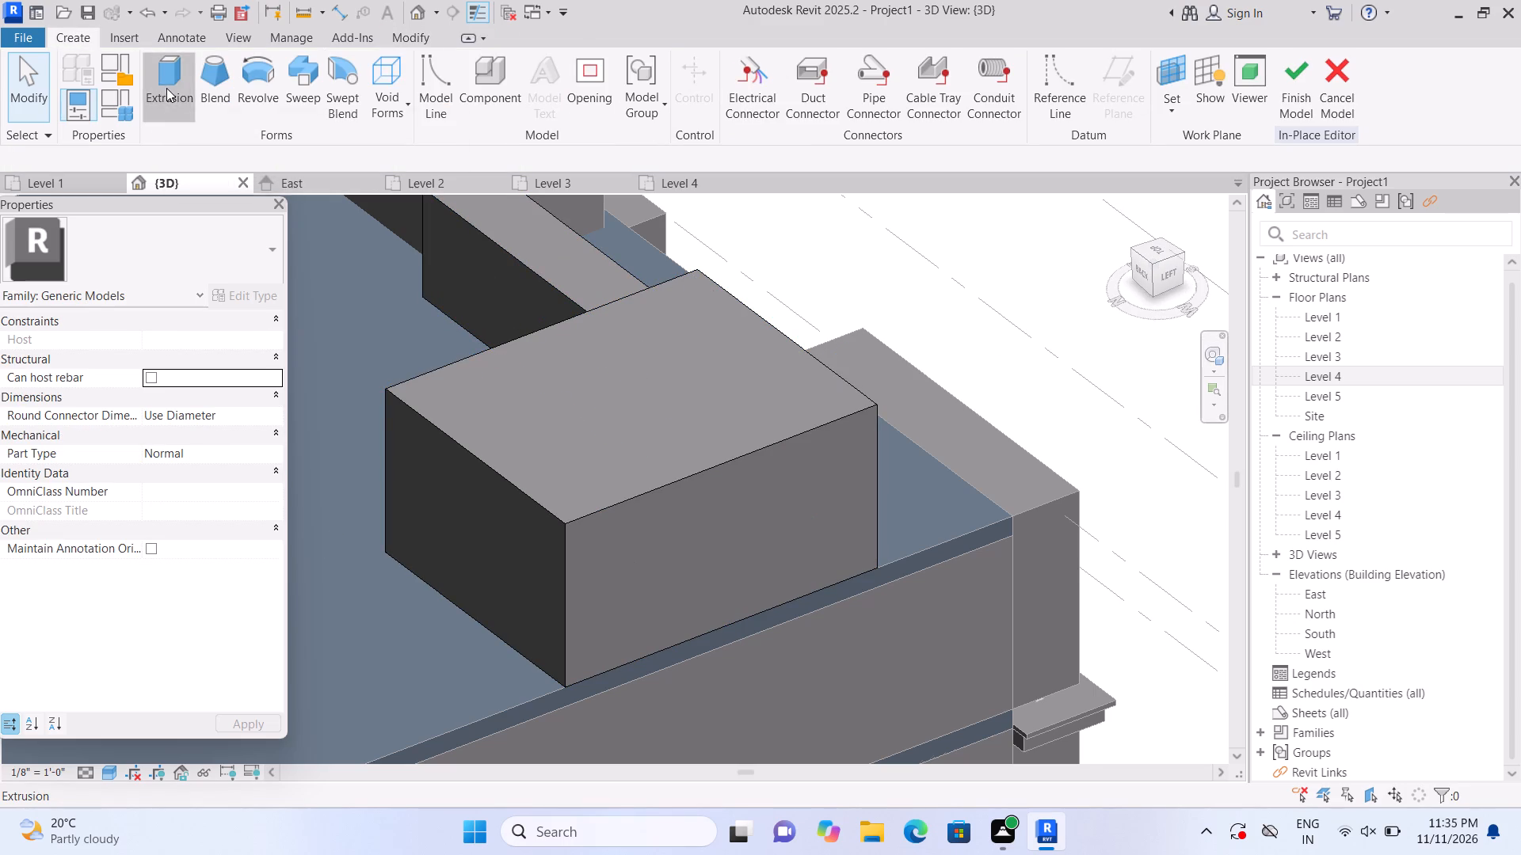
double_click(1016, 113)
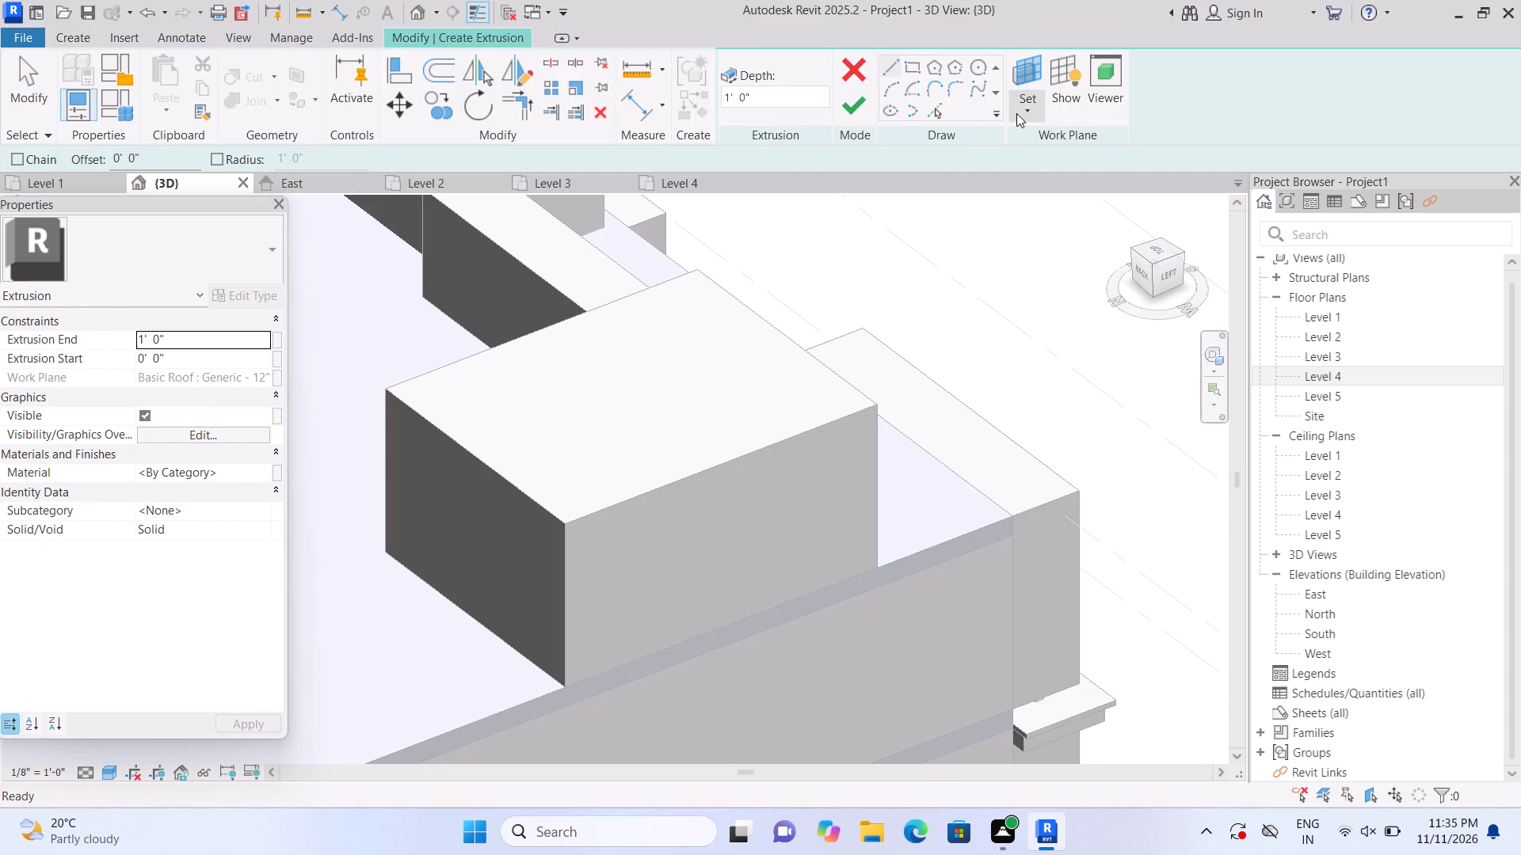
double_click(1027, 112)
left_click(1028, 109)
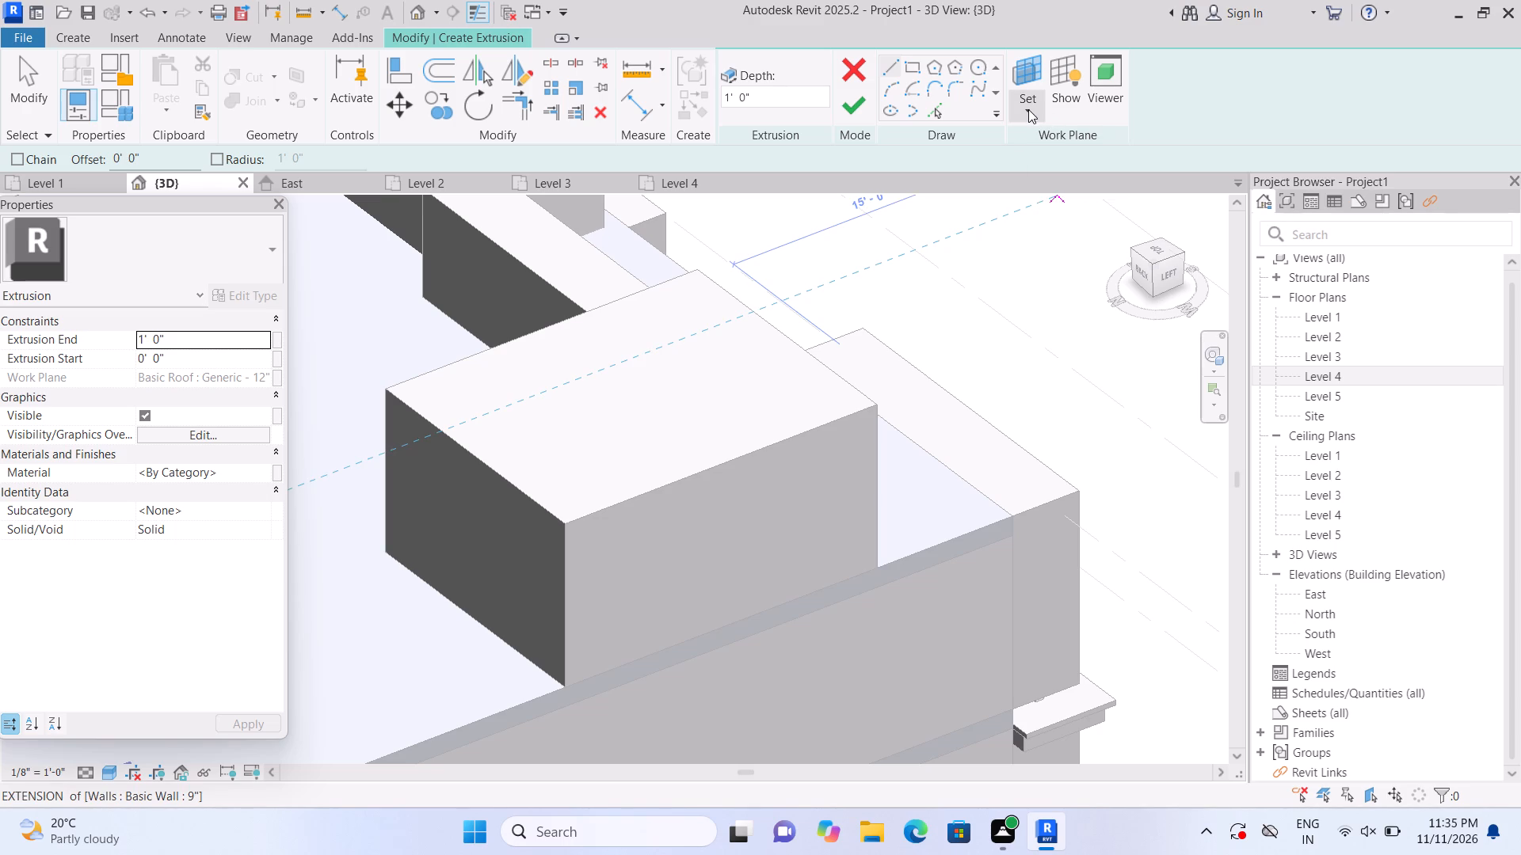
left_click(1049, 191)
left_click(734, 355)
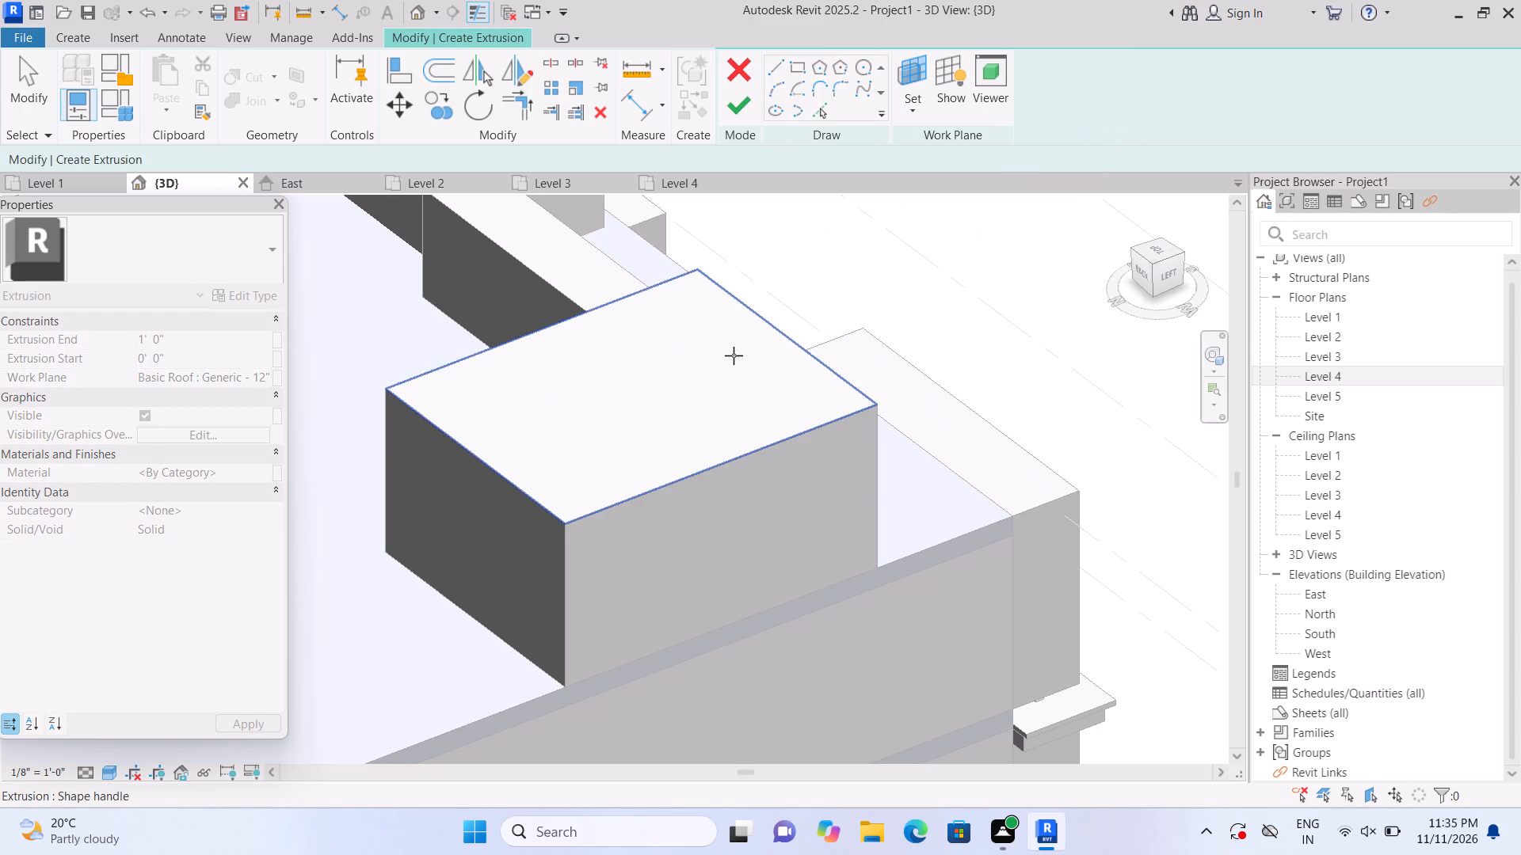
left_click(908, 73)
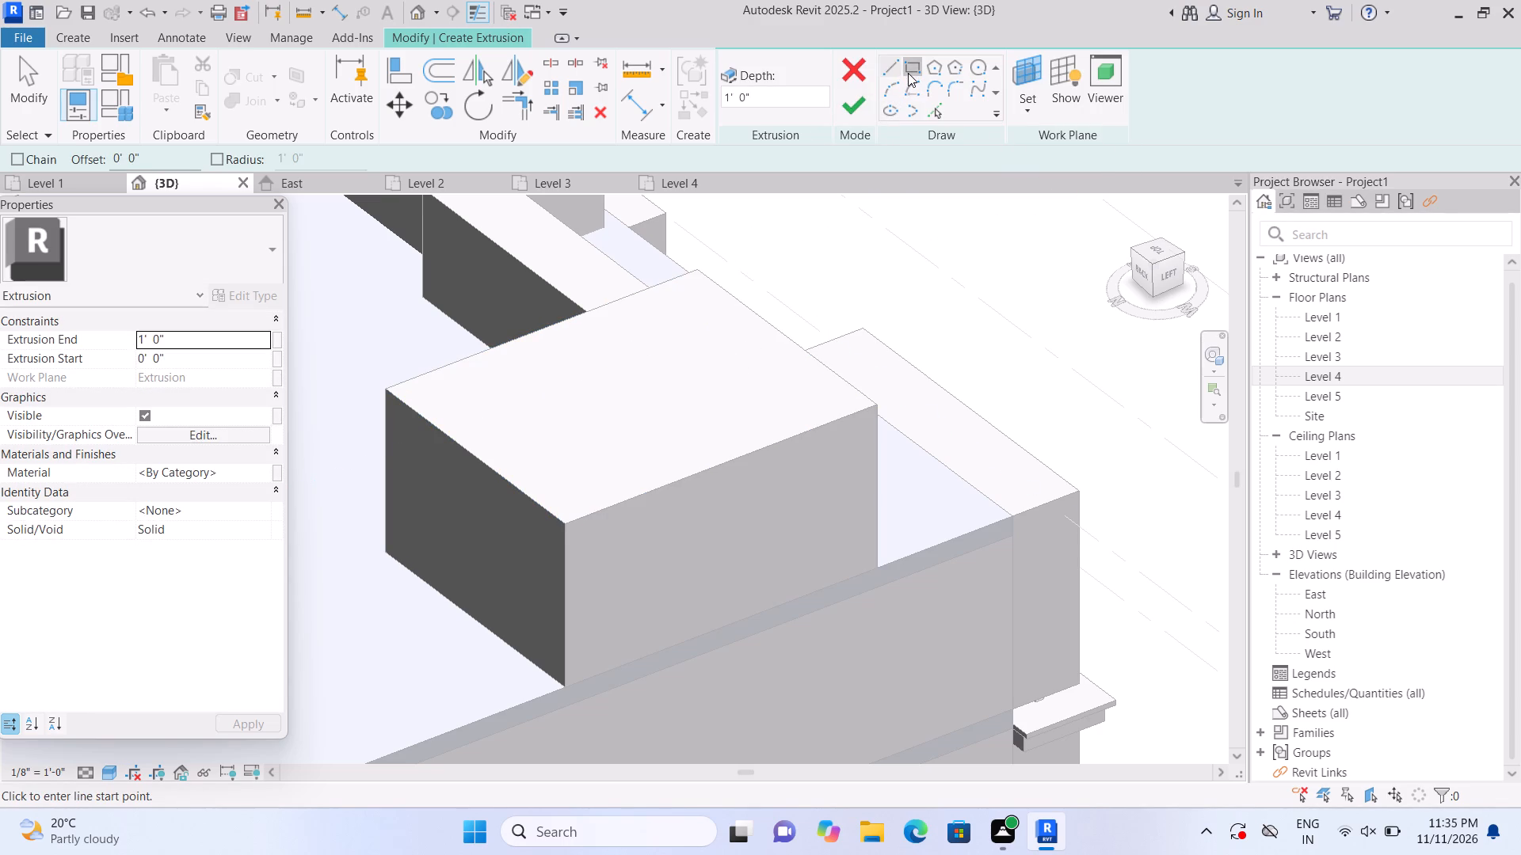
left_click(386, 388)
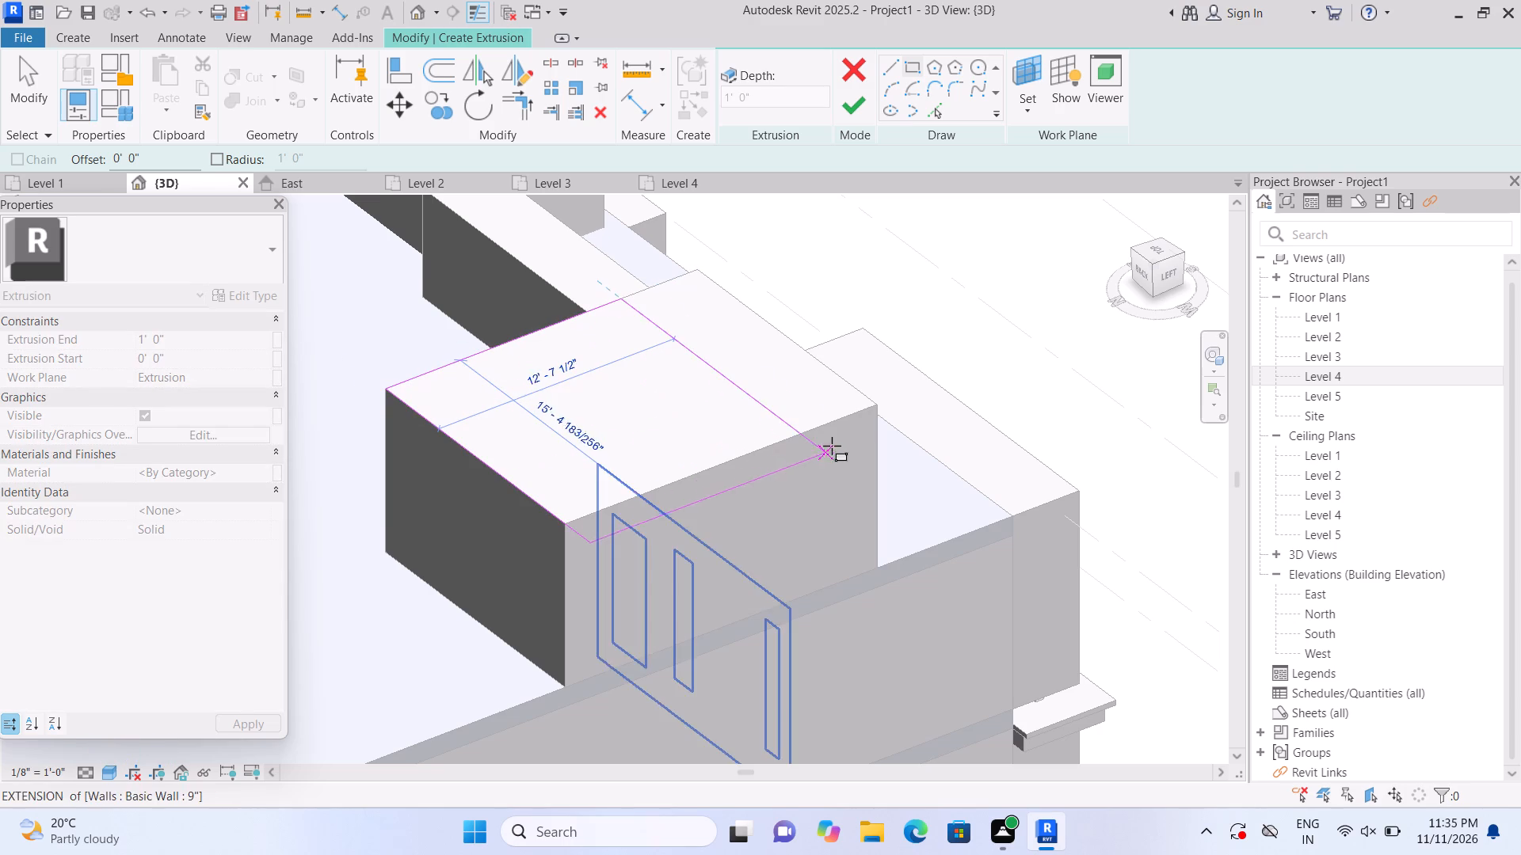
left_click(882, 405)
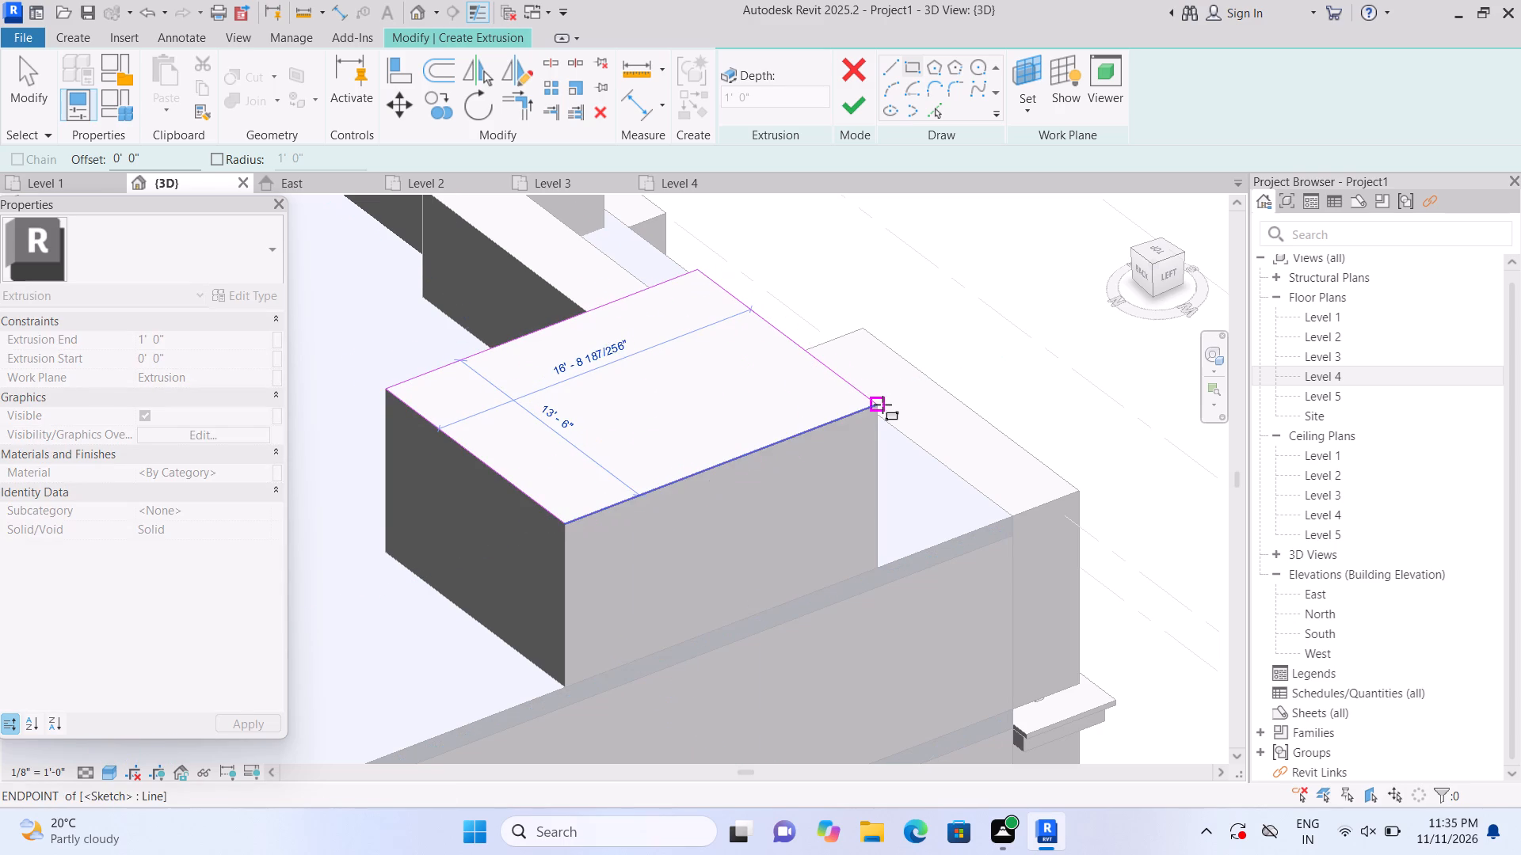
left_click(863, 105)
scroll(845, 247, "down", 2)
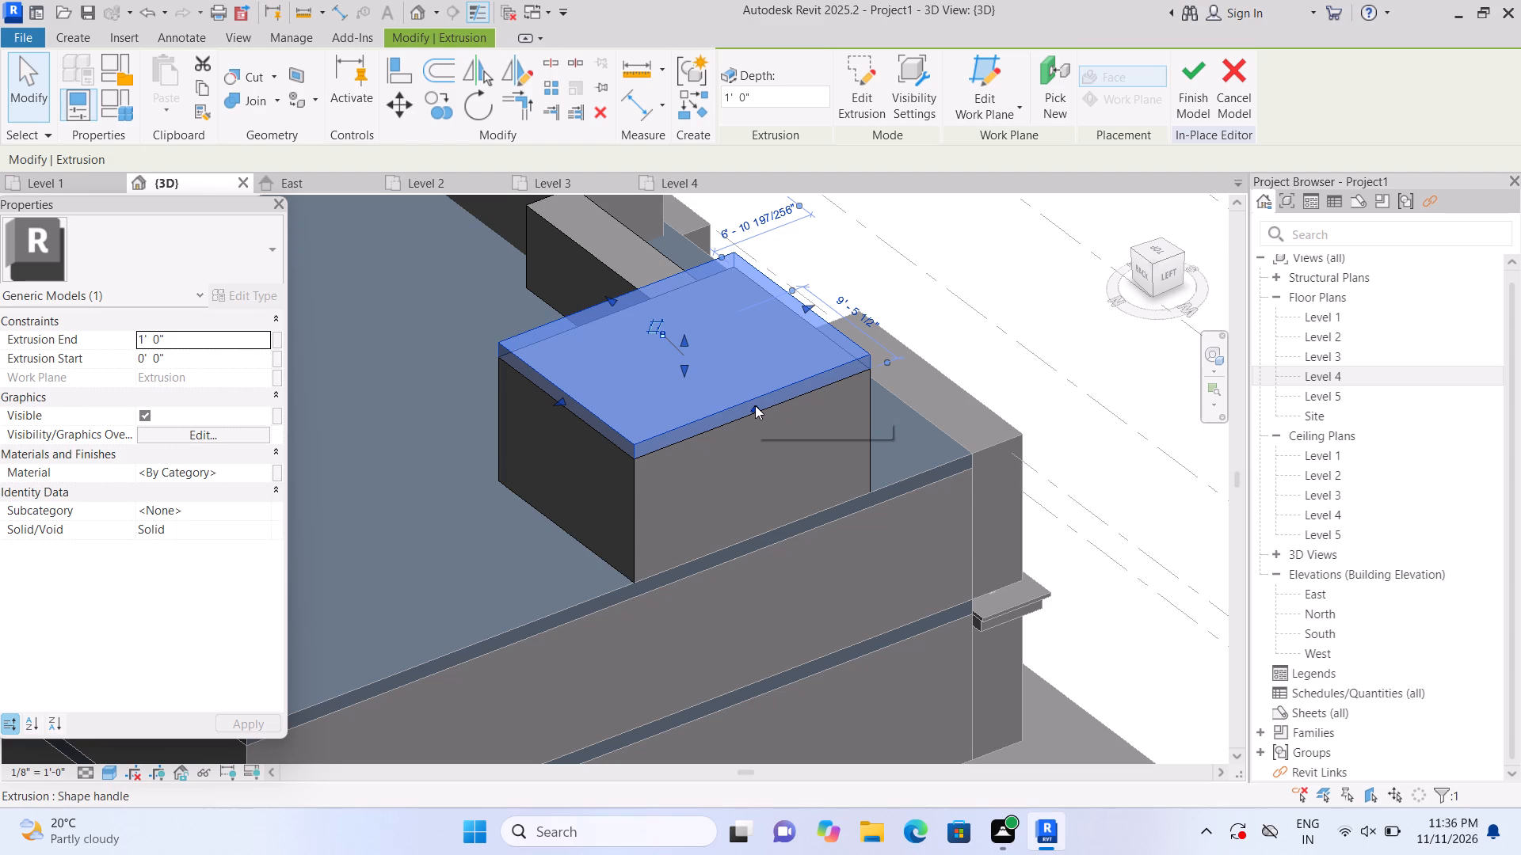
Extend the slab beyond the box on its outer, rear and gable-facing sides to form an overhang, leaving the front edge flush.
left_click_drag(755, 405, 840, 462)
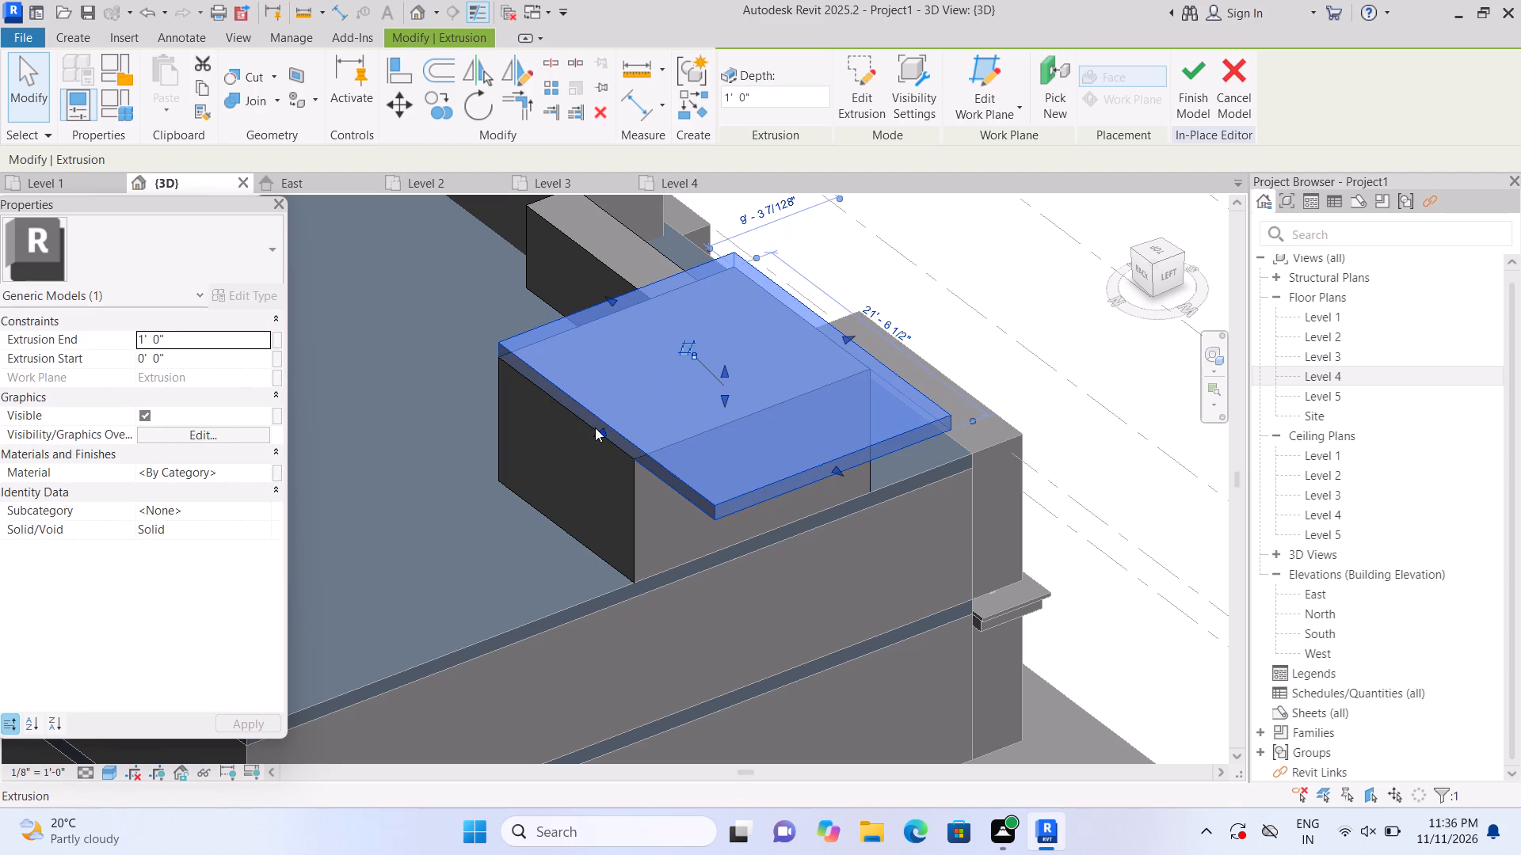
left_click_drag(595, 427, 507, 478)
left_click_drag(553, 314, 551, 312)
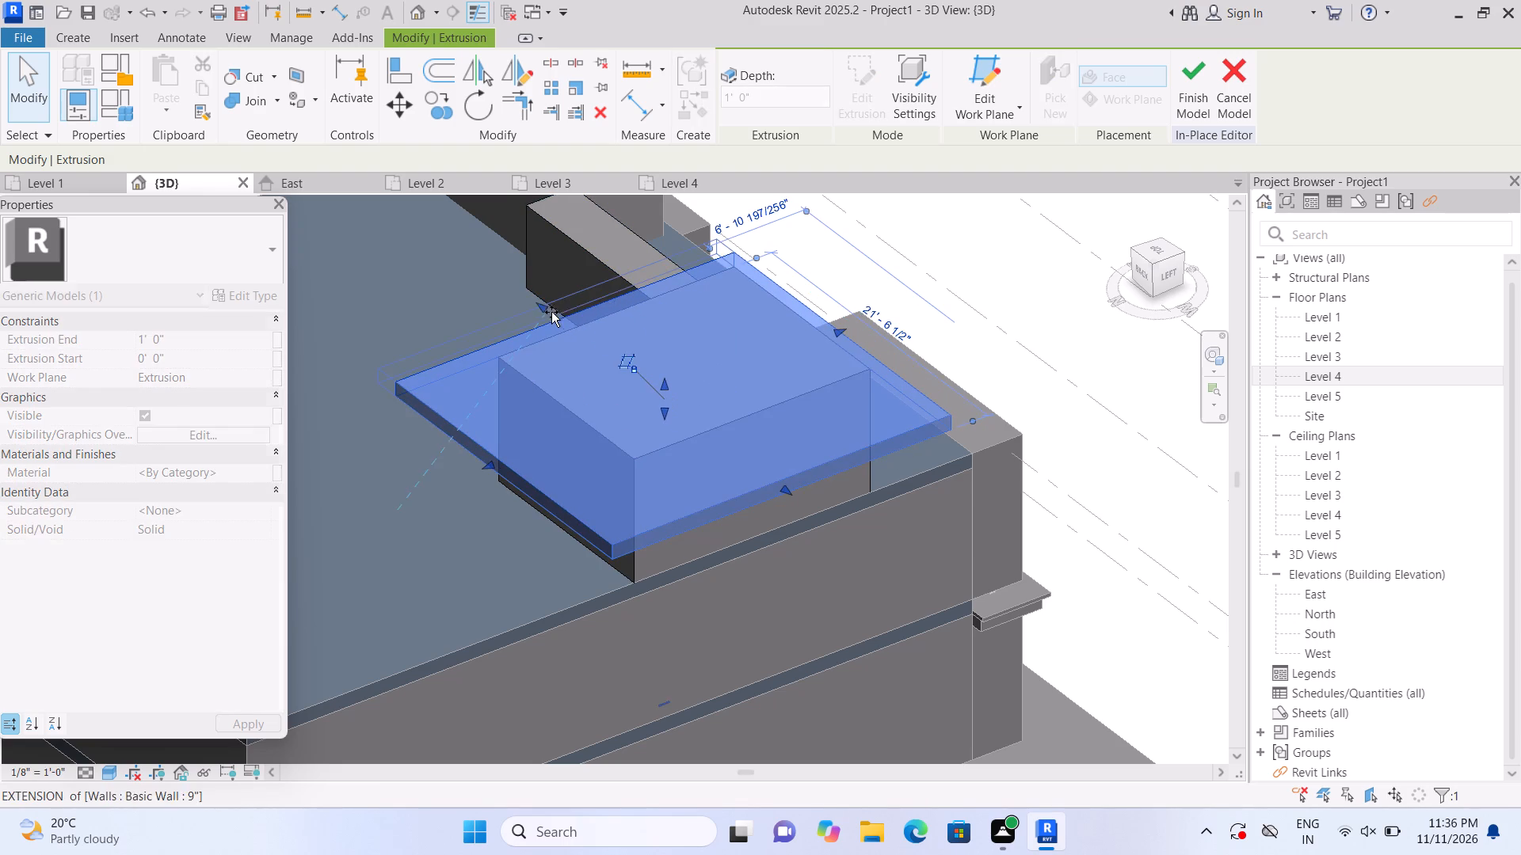
left_click_drag(551, 312, 533, 287)
left_click(988, 302)
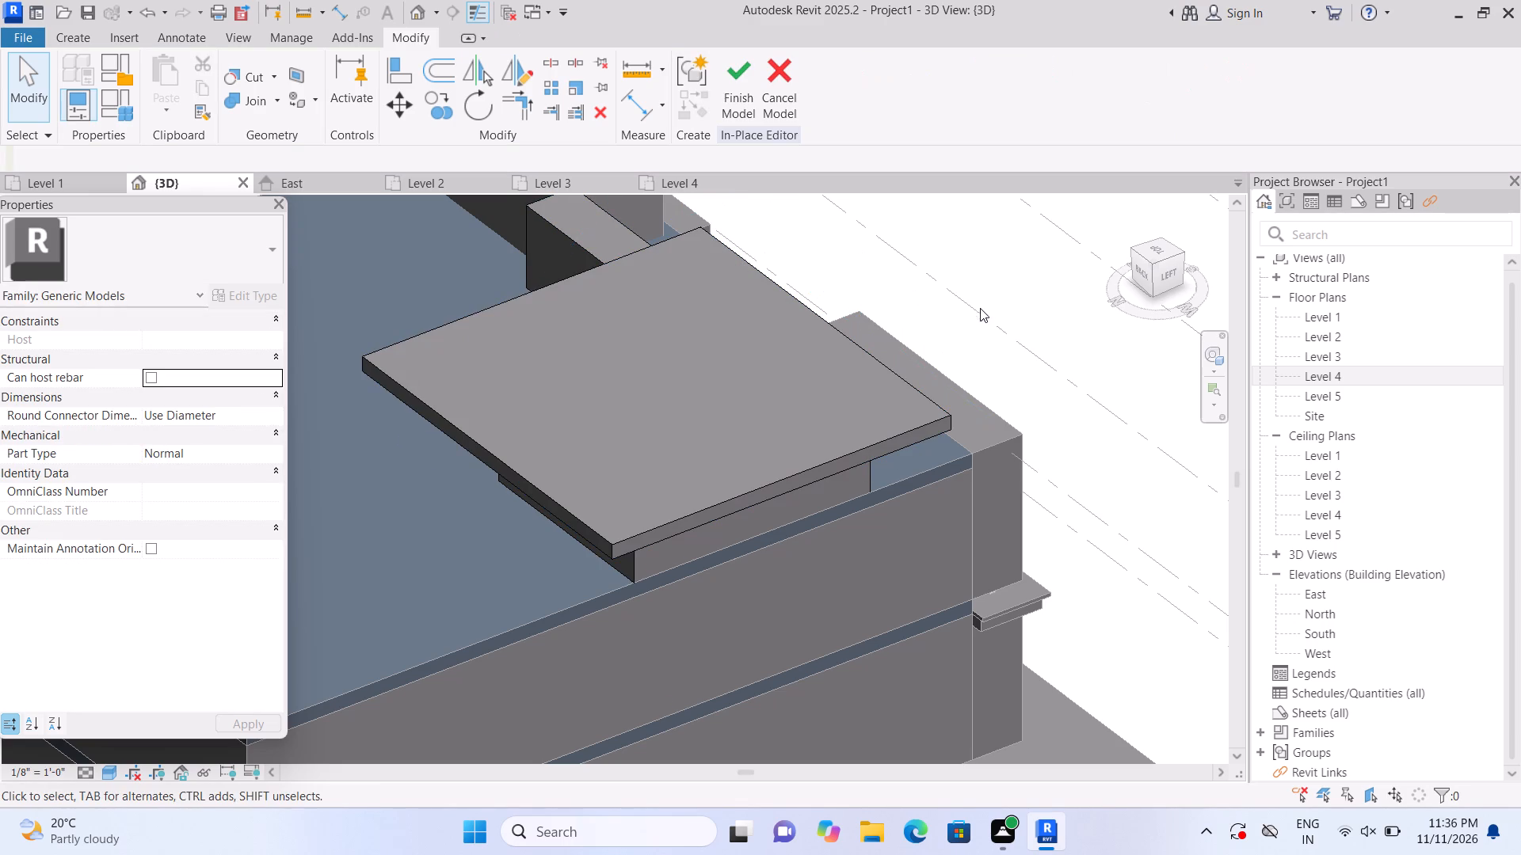
left_click(1121, 204)
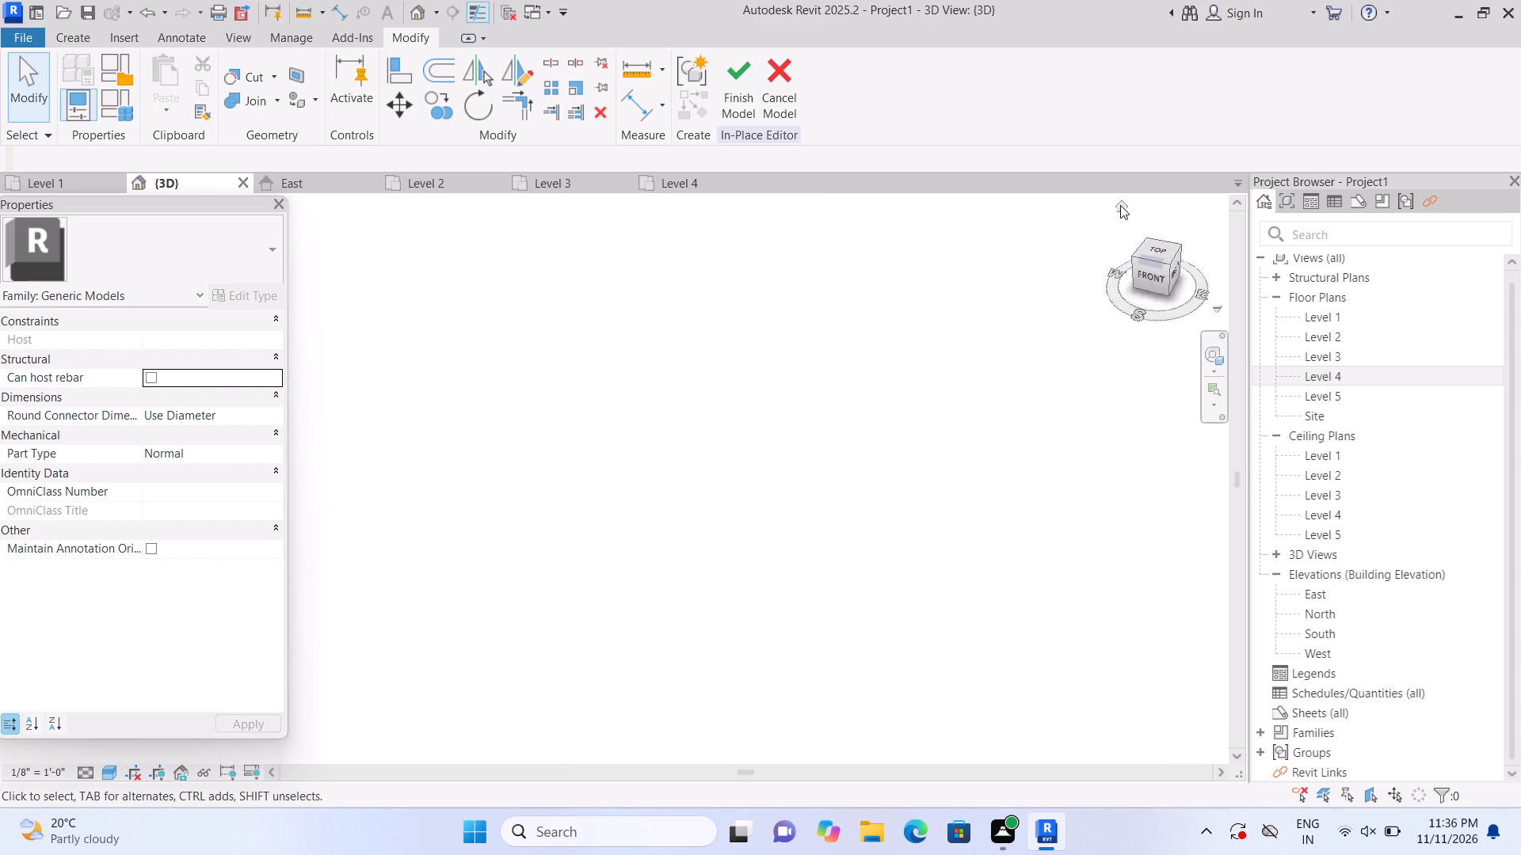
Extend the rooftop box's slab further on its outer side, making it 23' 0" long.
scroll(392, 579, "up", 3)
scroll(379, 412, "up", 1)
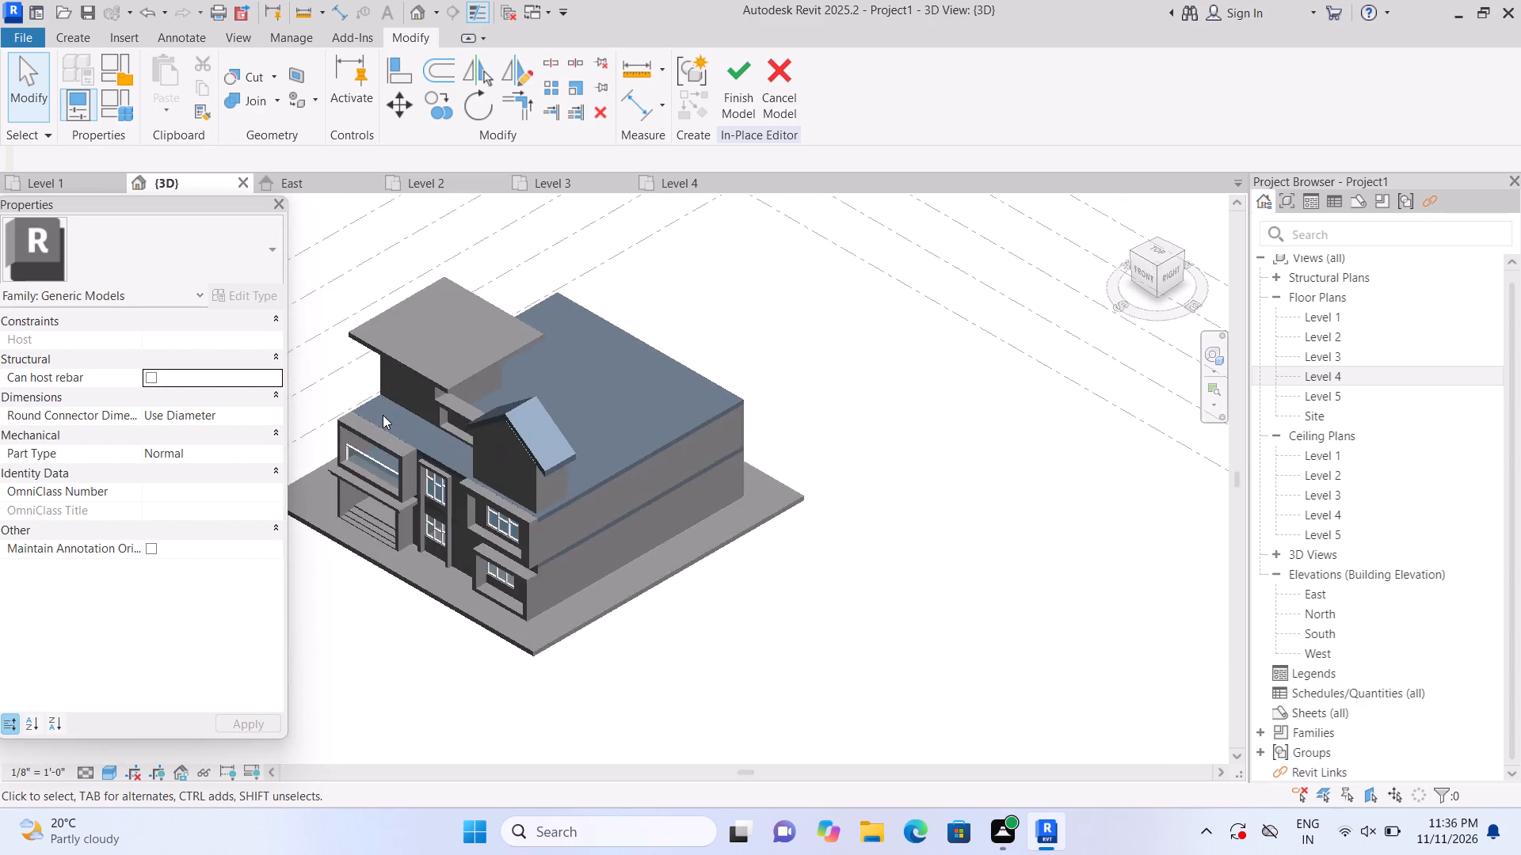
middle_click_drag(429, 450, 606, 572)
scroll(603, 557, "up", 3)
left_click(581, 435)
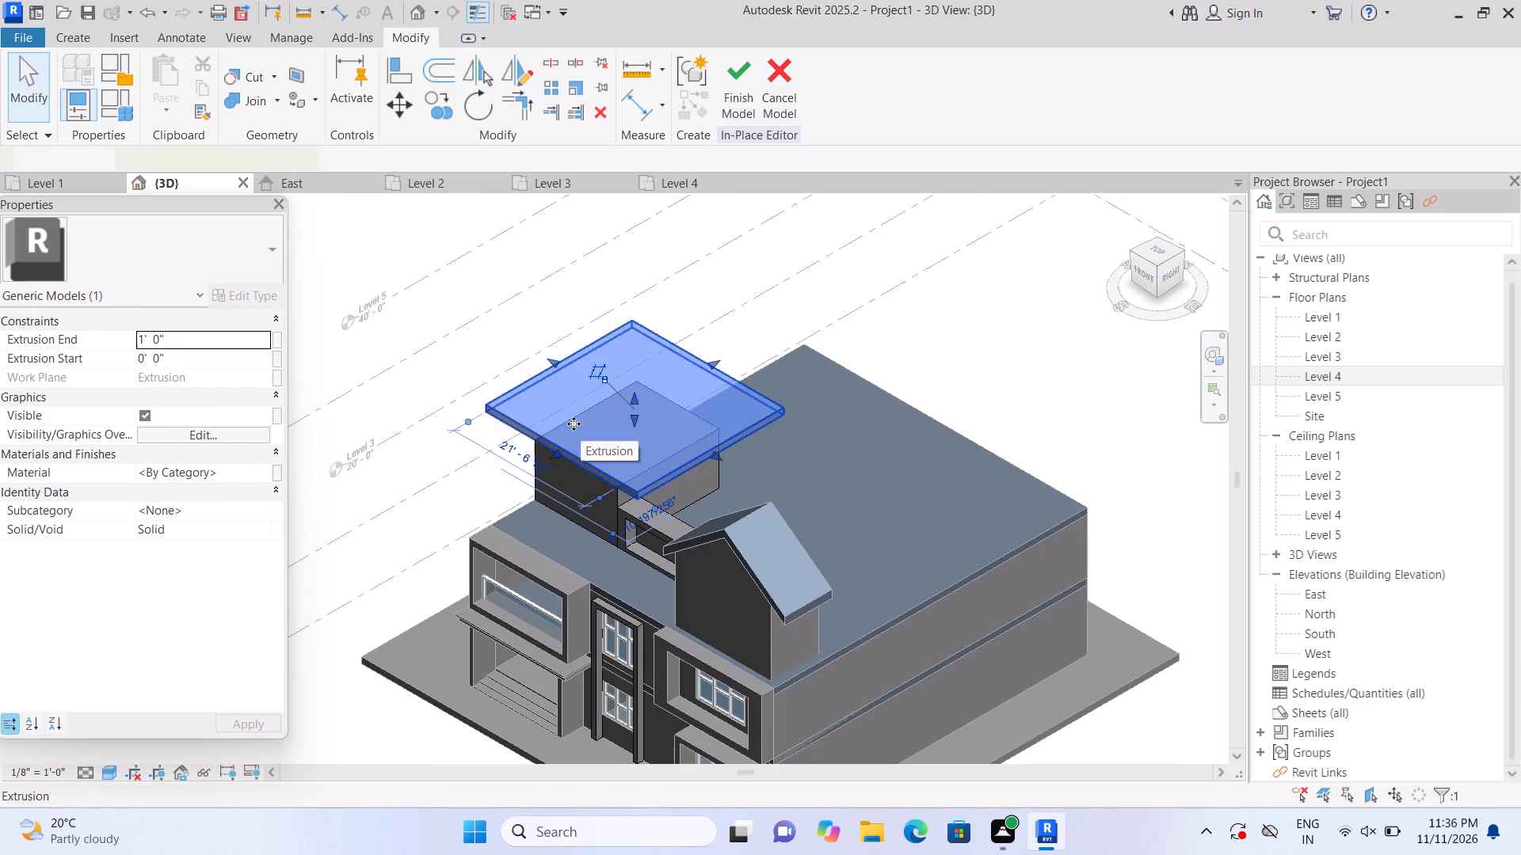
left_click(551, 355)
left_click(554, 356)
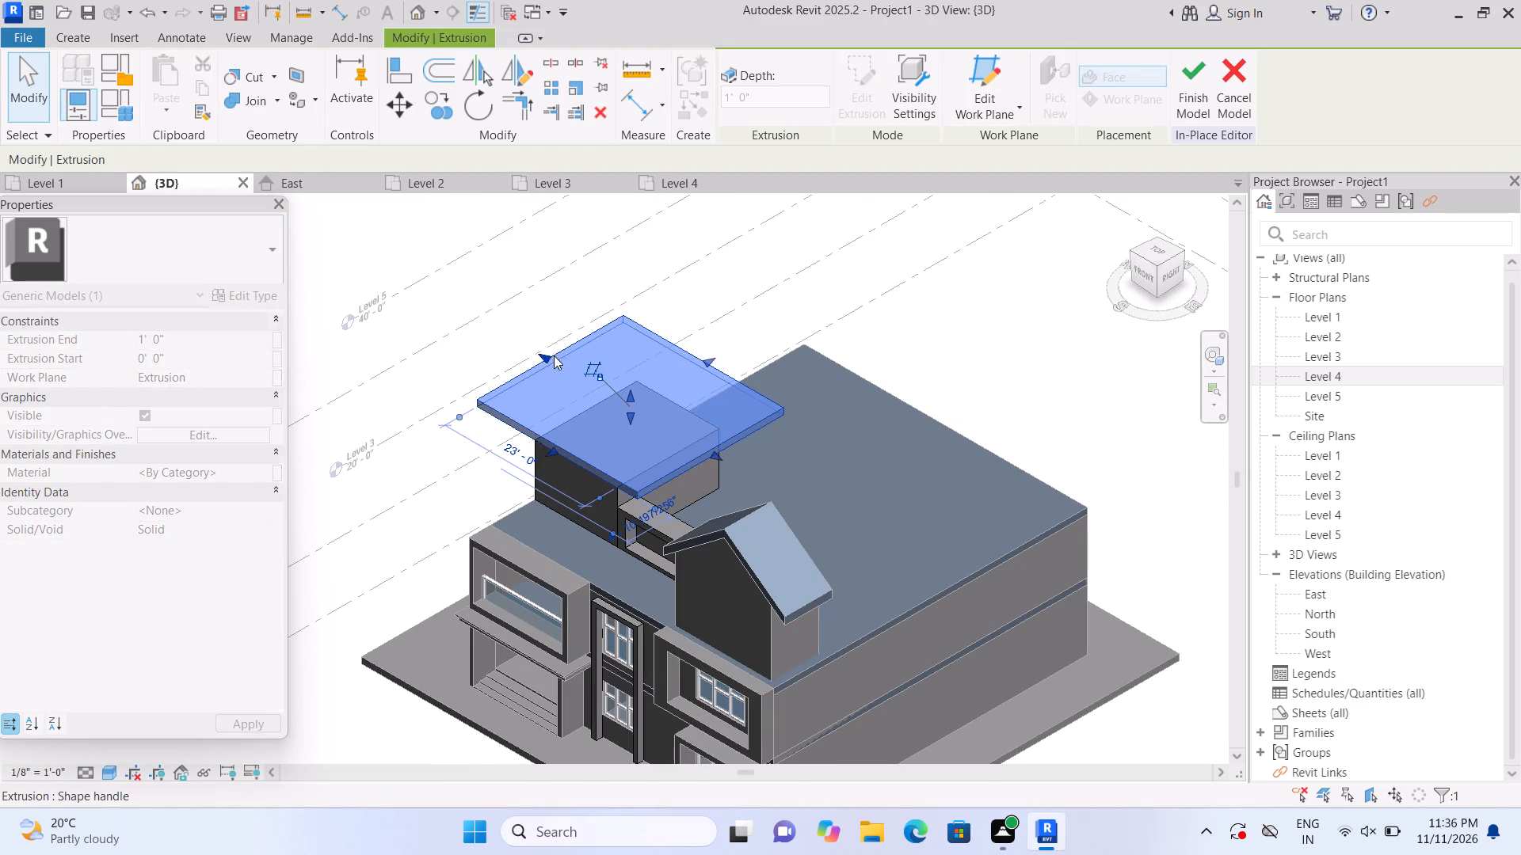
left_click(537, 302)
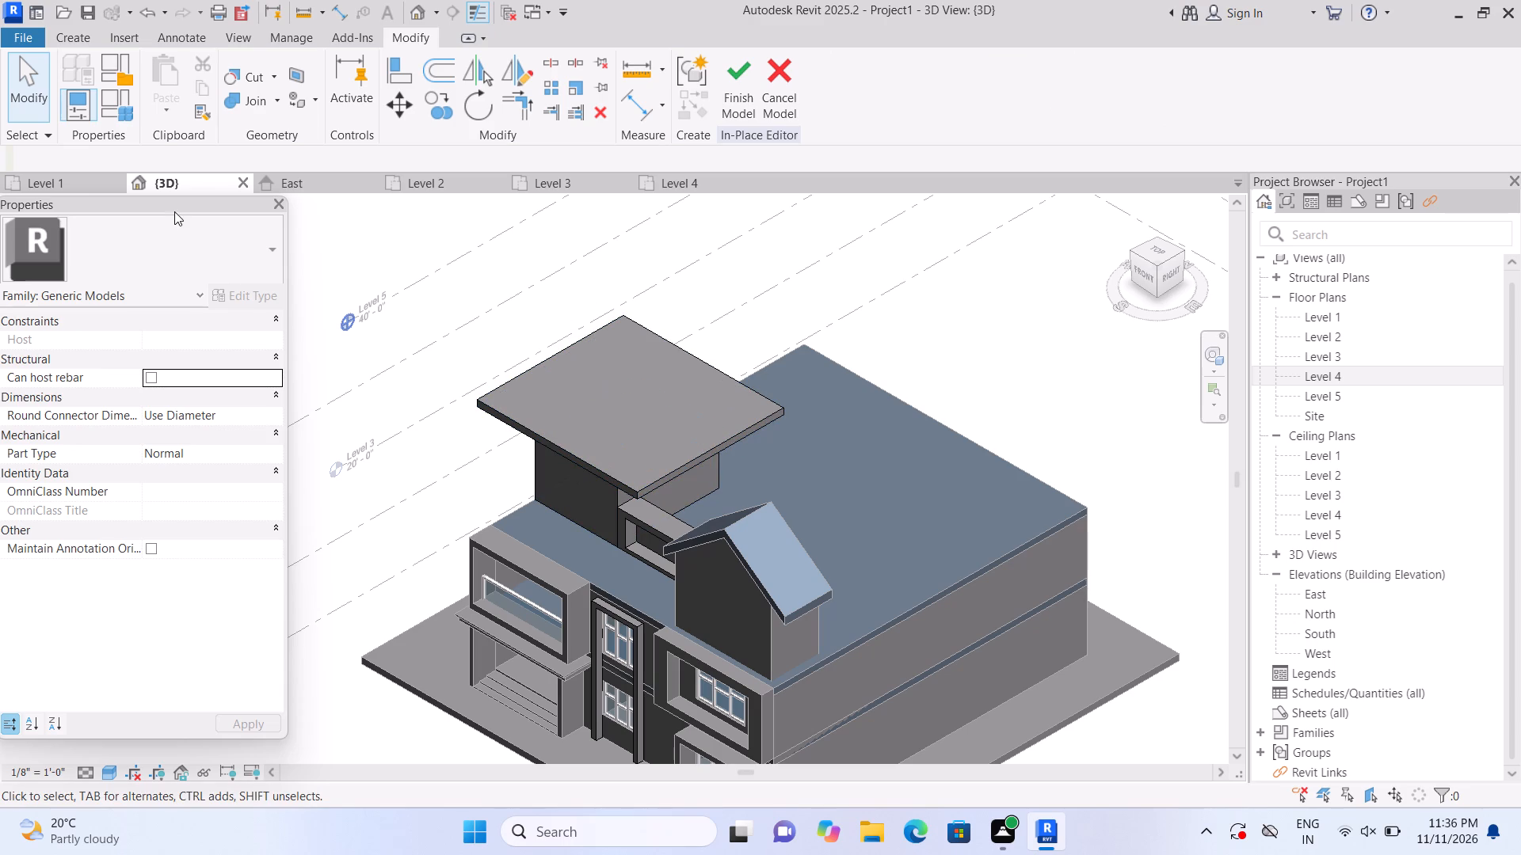
Examine the overhanging slab's proportions against the house from the front, side and corner angles.
scroll(276, 303, "down", 3)
scroll(388, 367, "down", 2)
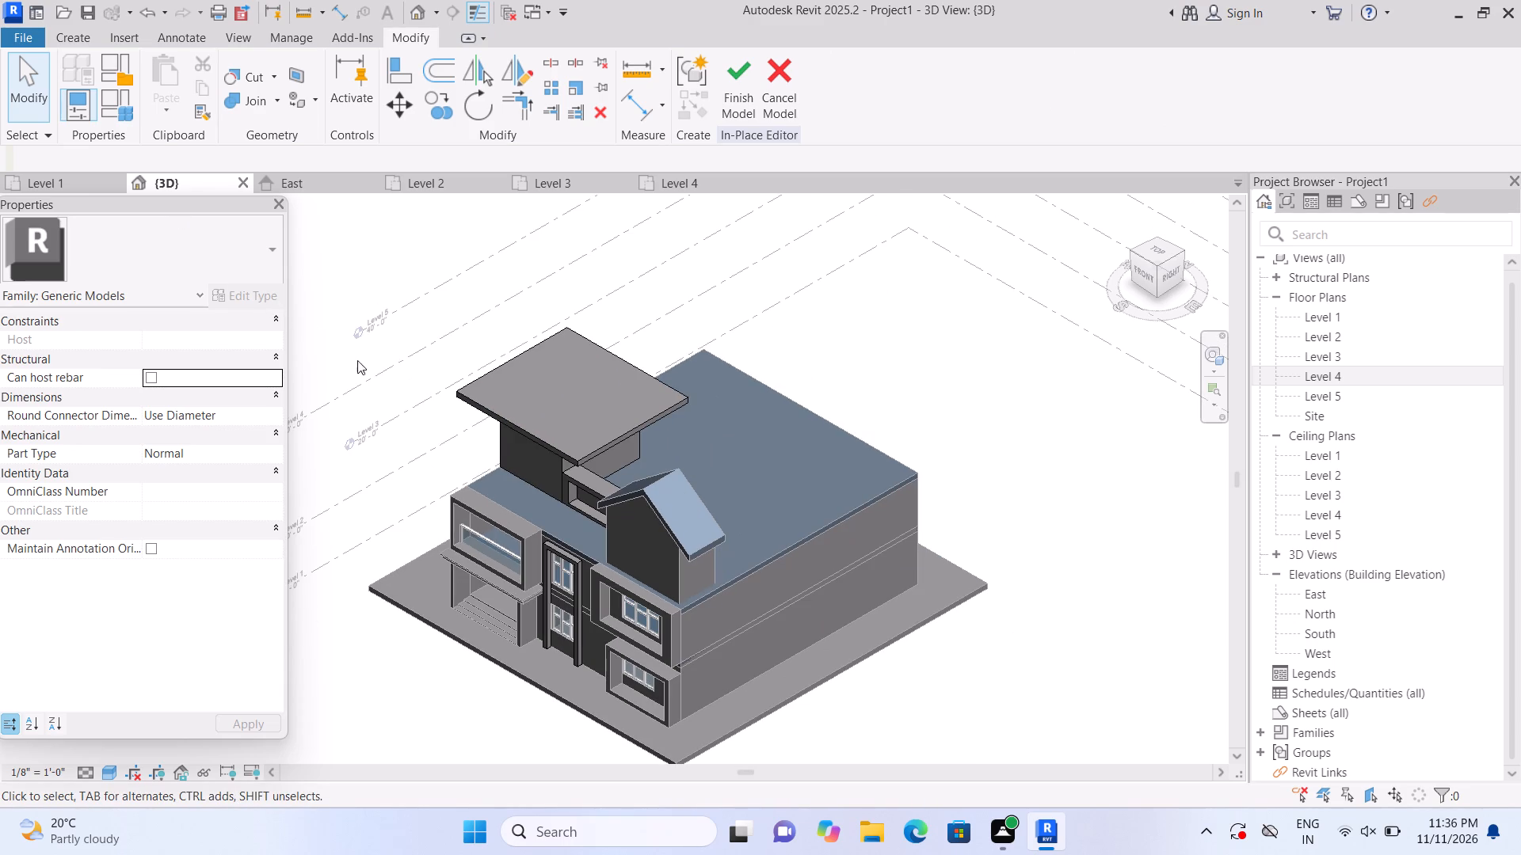
middle_click_drag(288, 338, 777, 423, "shift")
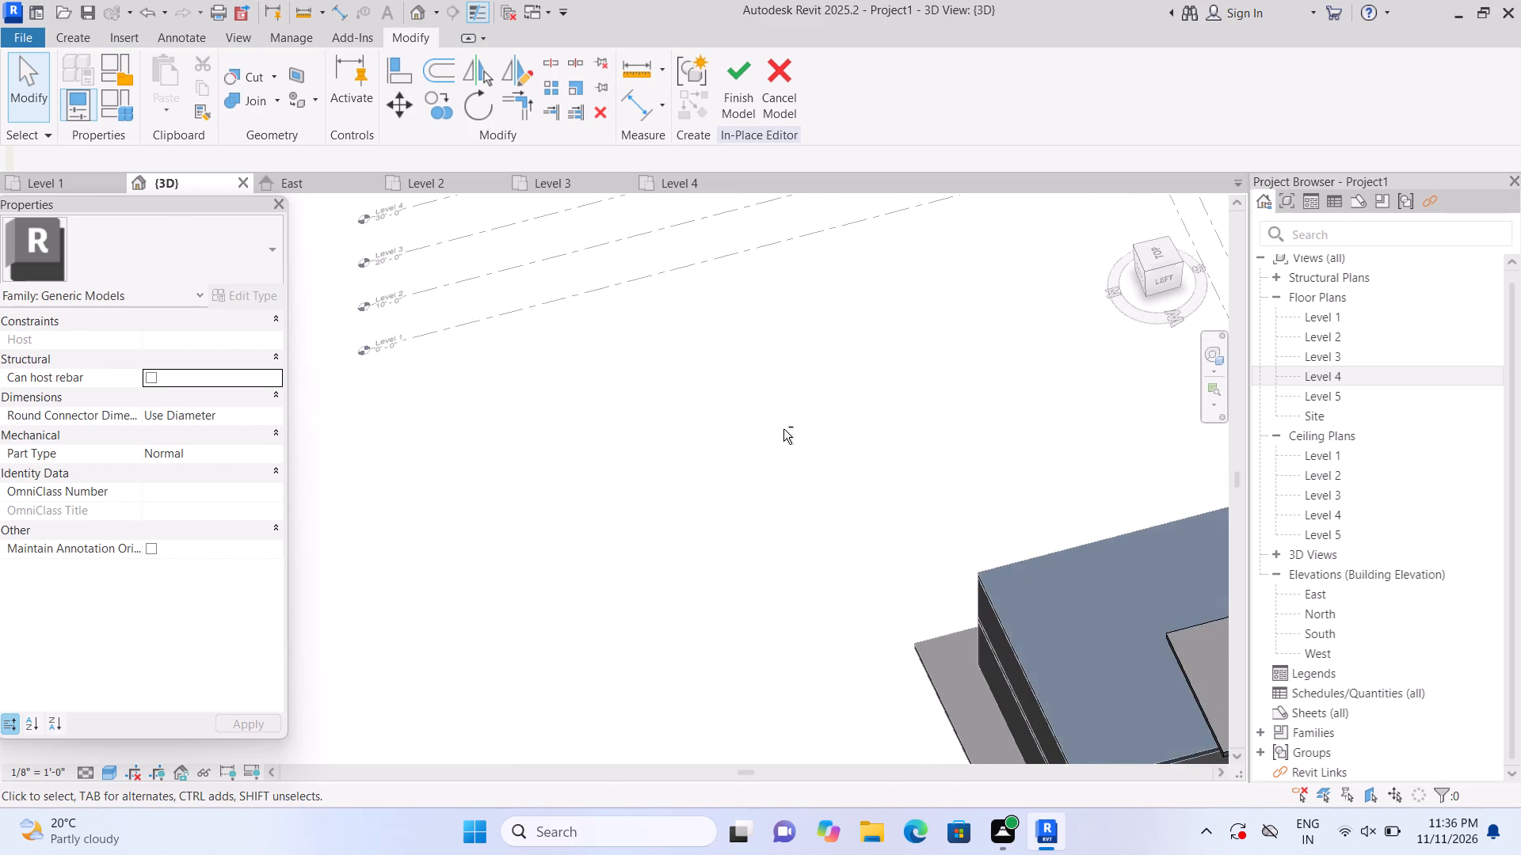
scroll(779, 439, "down", 7)
middle_click_drag(768, 583, 434, 388, "shift")
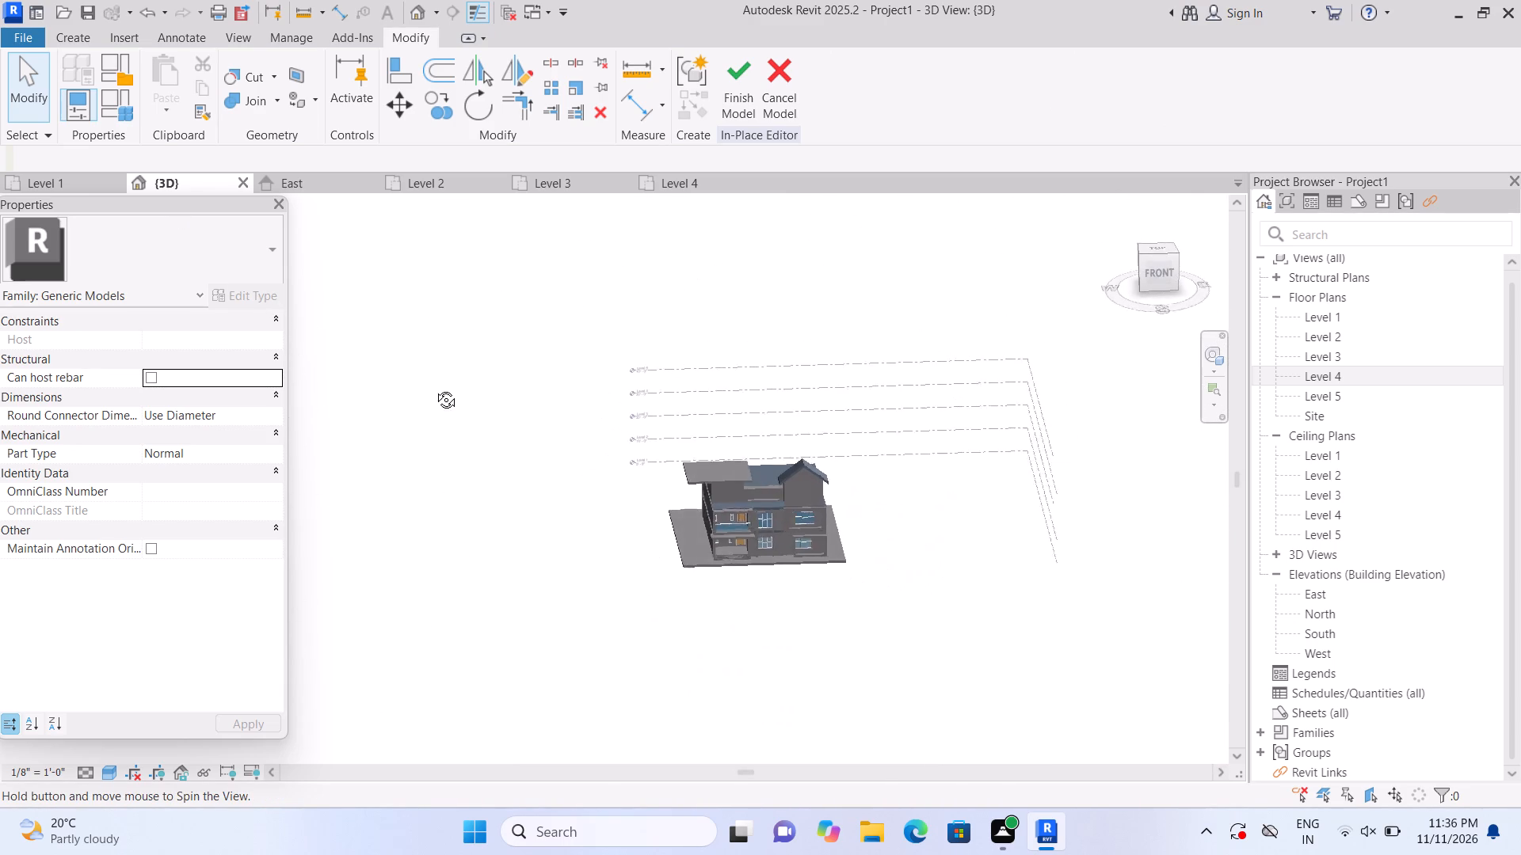
middle_click_drag(434, 388, 438, 392, "shift")
scroll(493, 510, "up", 1, "shift")
middle_click_drag(527, 614, 404, 609, "shift")
scroll(588, 628, "up", 1, "shift")
middle_click_drag(576, 629, 501, 652, "shift")
scroll(499, 652, "up", 1, "shift")
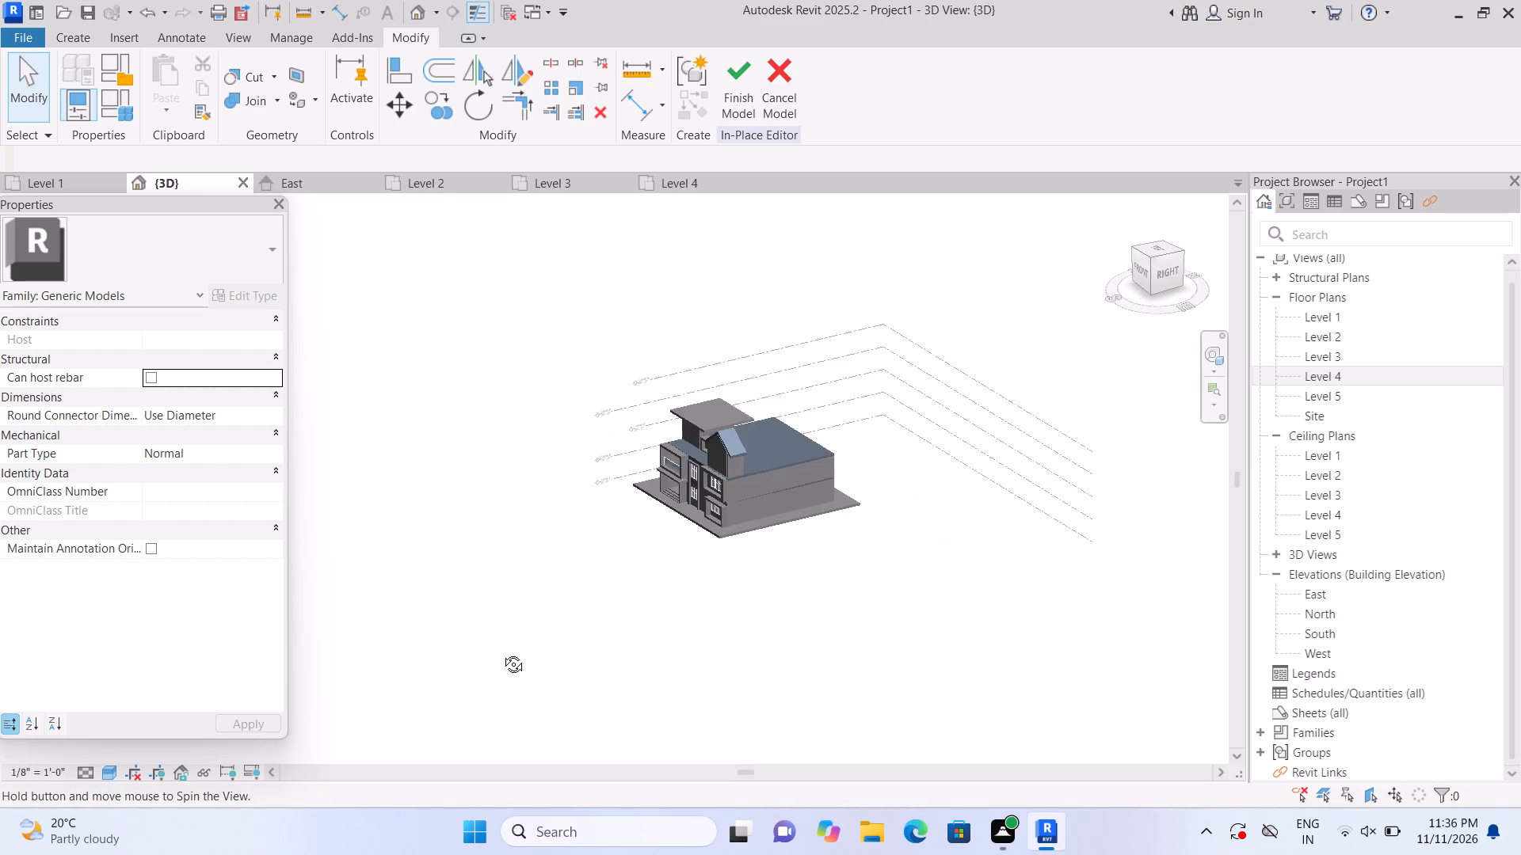
middle_click_drag(501, 652, 504, 646, "shift")
middle_click_drag(566, 621, 668, 690, "shift")
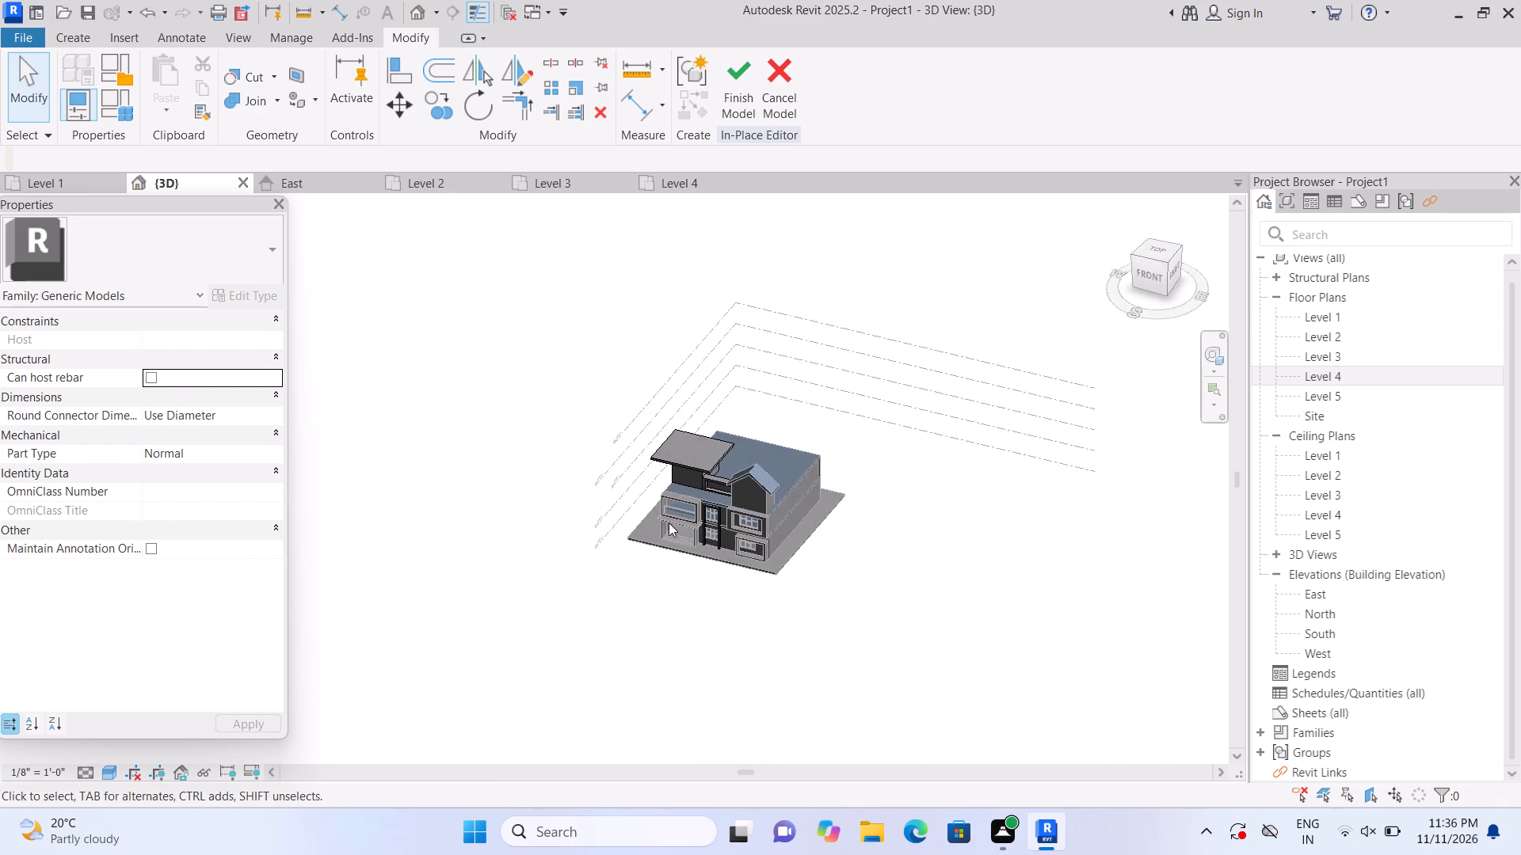
scroll(669, 514, "up", 7)
middle_click_drag(570, 431, 536, 507)
scroll(663, 500, "up", 3)
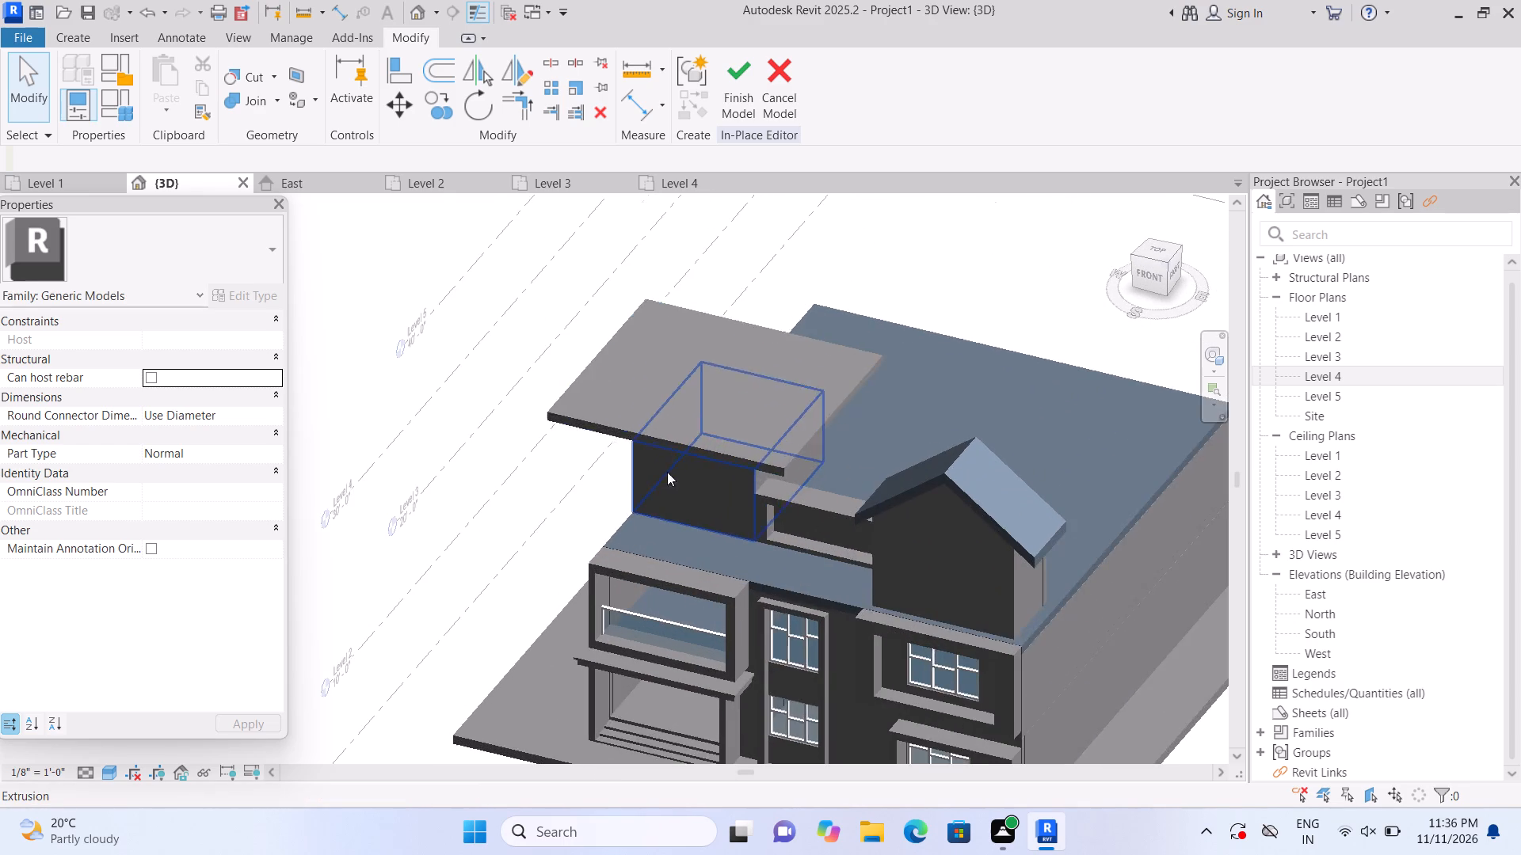
Rebalance the slab's overhang by pulling in its outer and rear edges and extending its front edge past the box's front face.
double_click(696, 412)
scroll(697, 410, "up", 1)
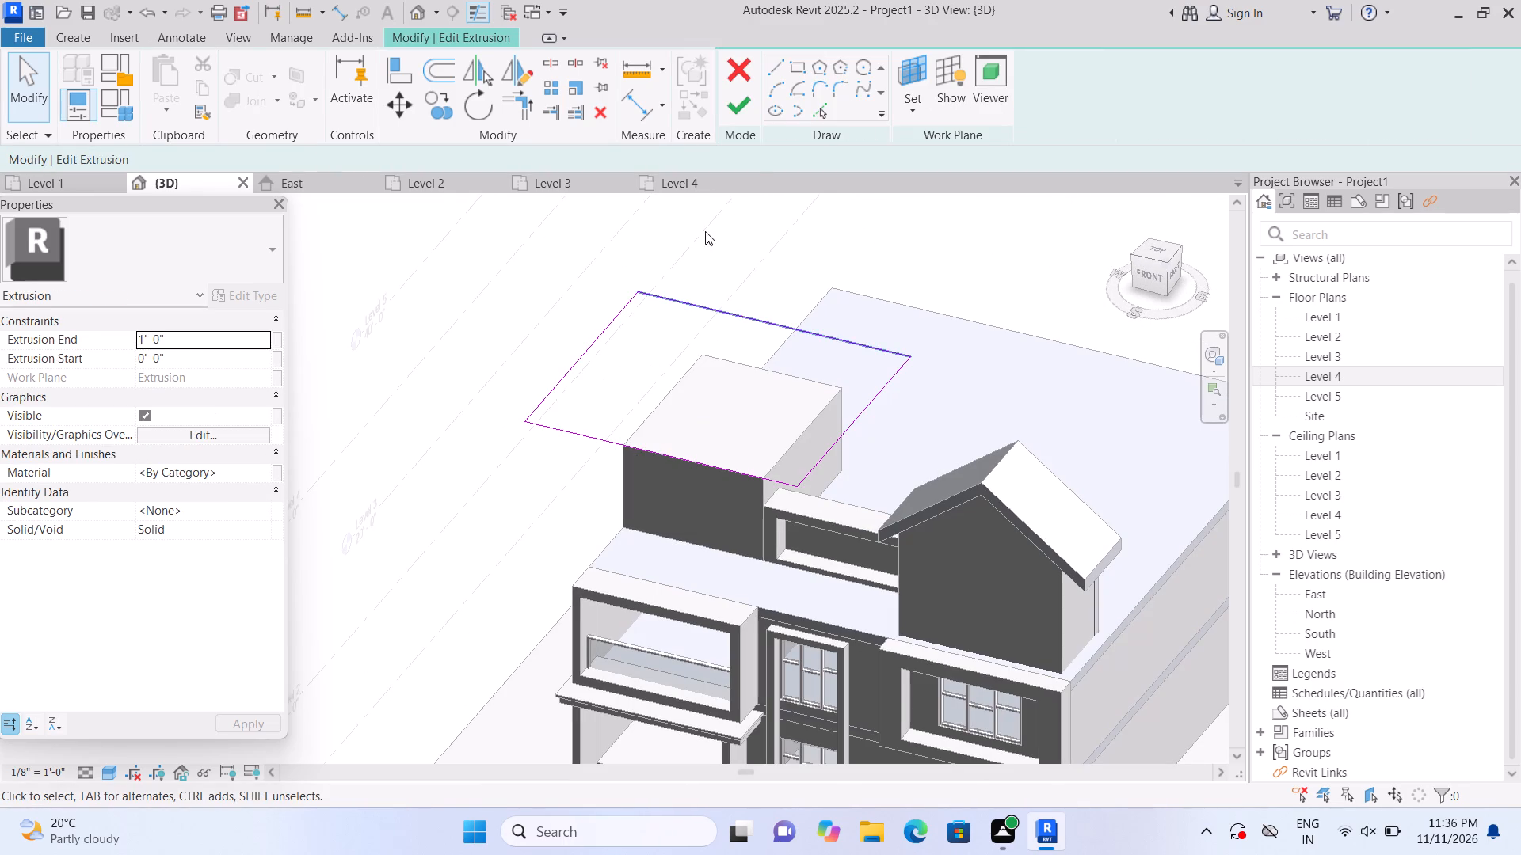
left_click(728, 114)
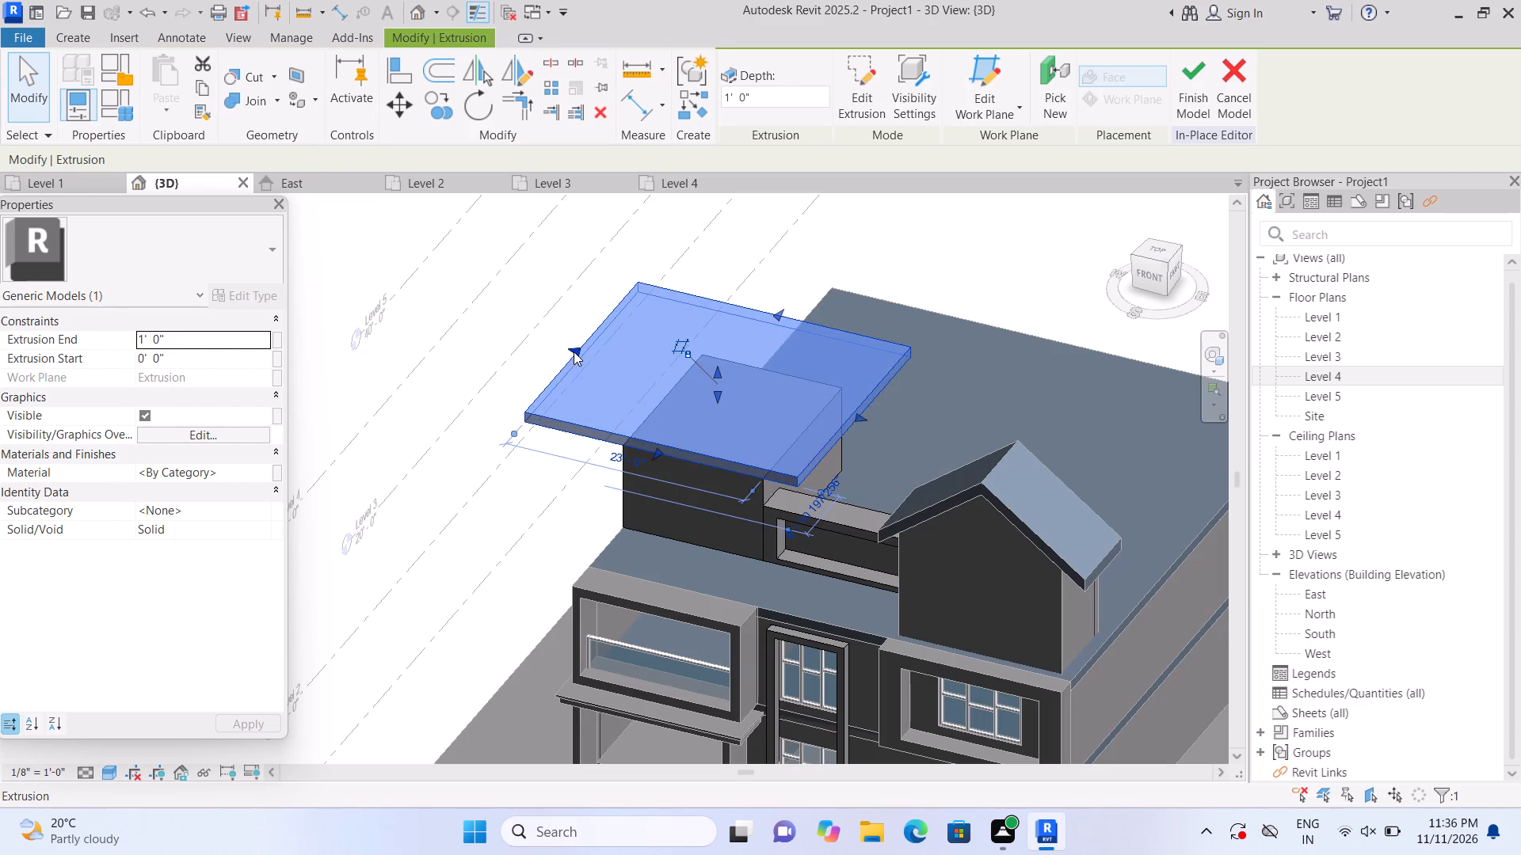
left_click_drag(572, 347, 622, 377)
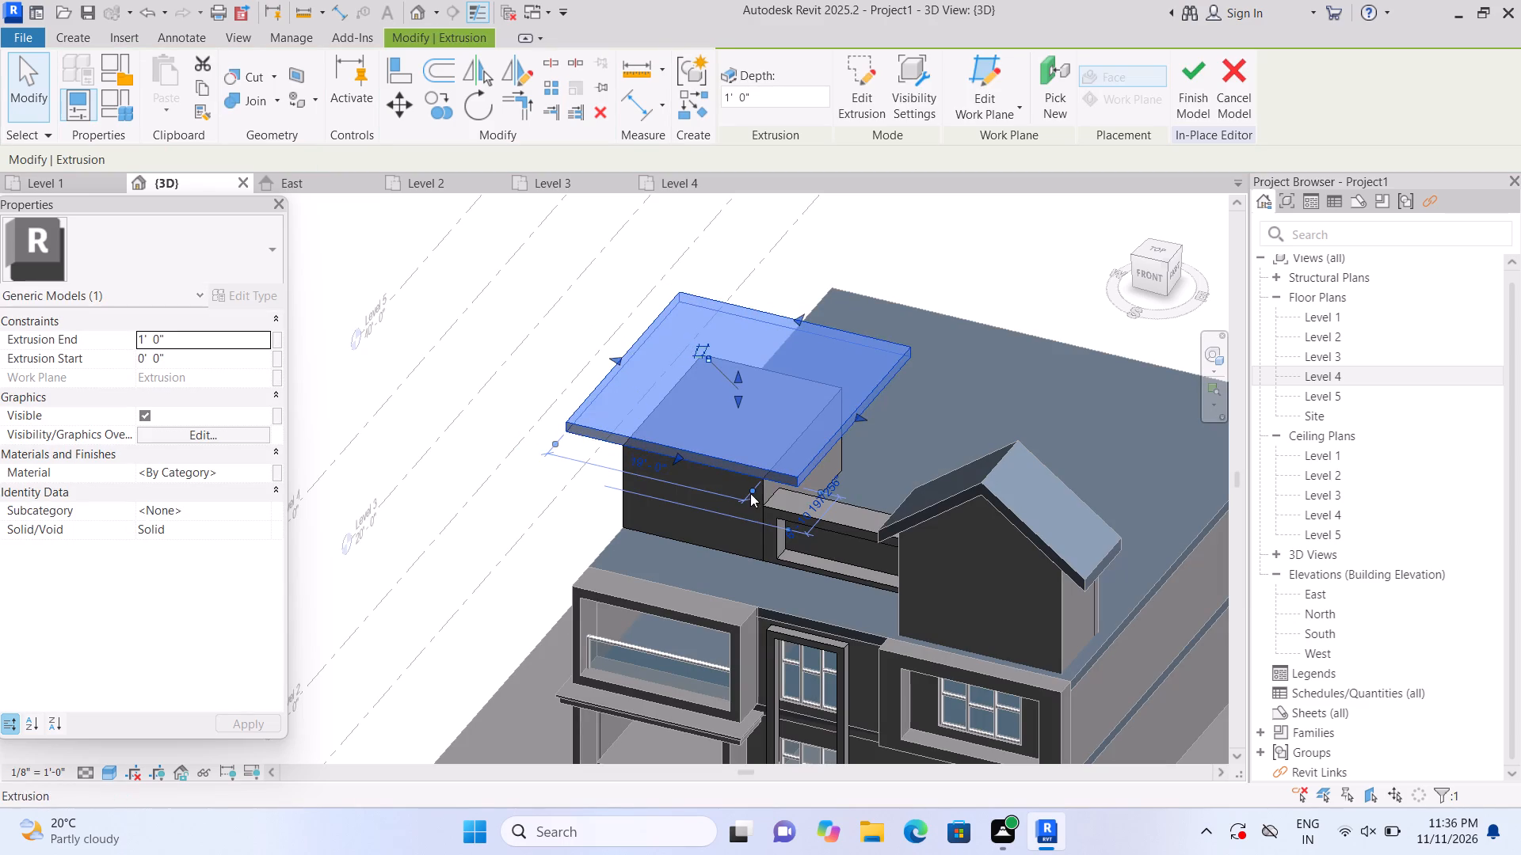
left_click_drag(682, 450, 661, 480)
left_click(661, 480)
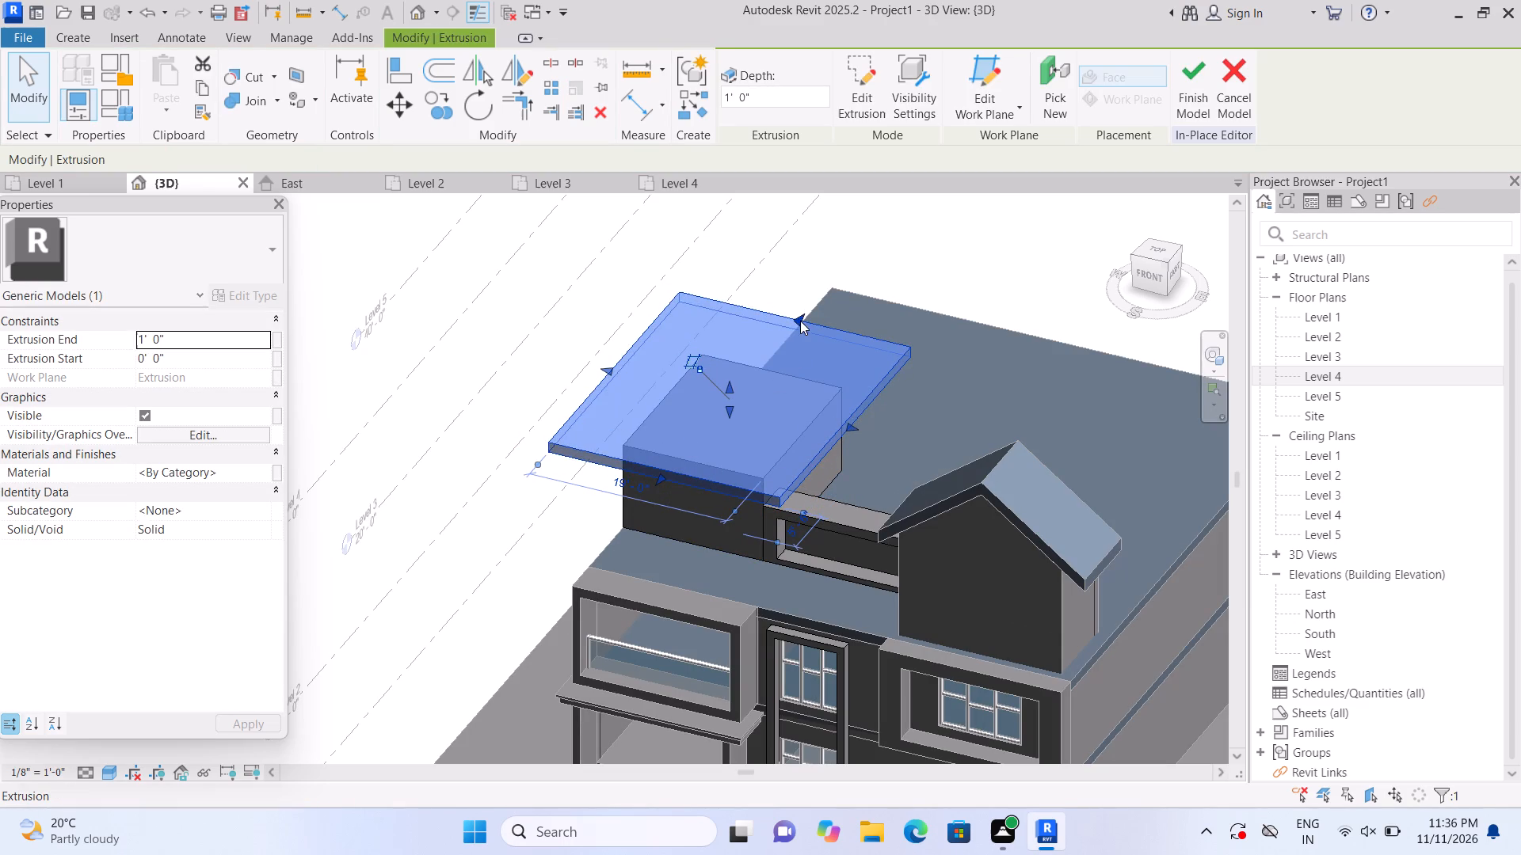
left_click_drag(801, 313, 785, 338)
left_click(604, 290)
Review the whole house with the resized rooftop slab from the home 3D view, including the front facade.
scroll(604, 291, "down", 2)
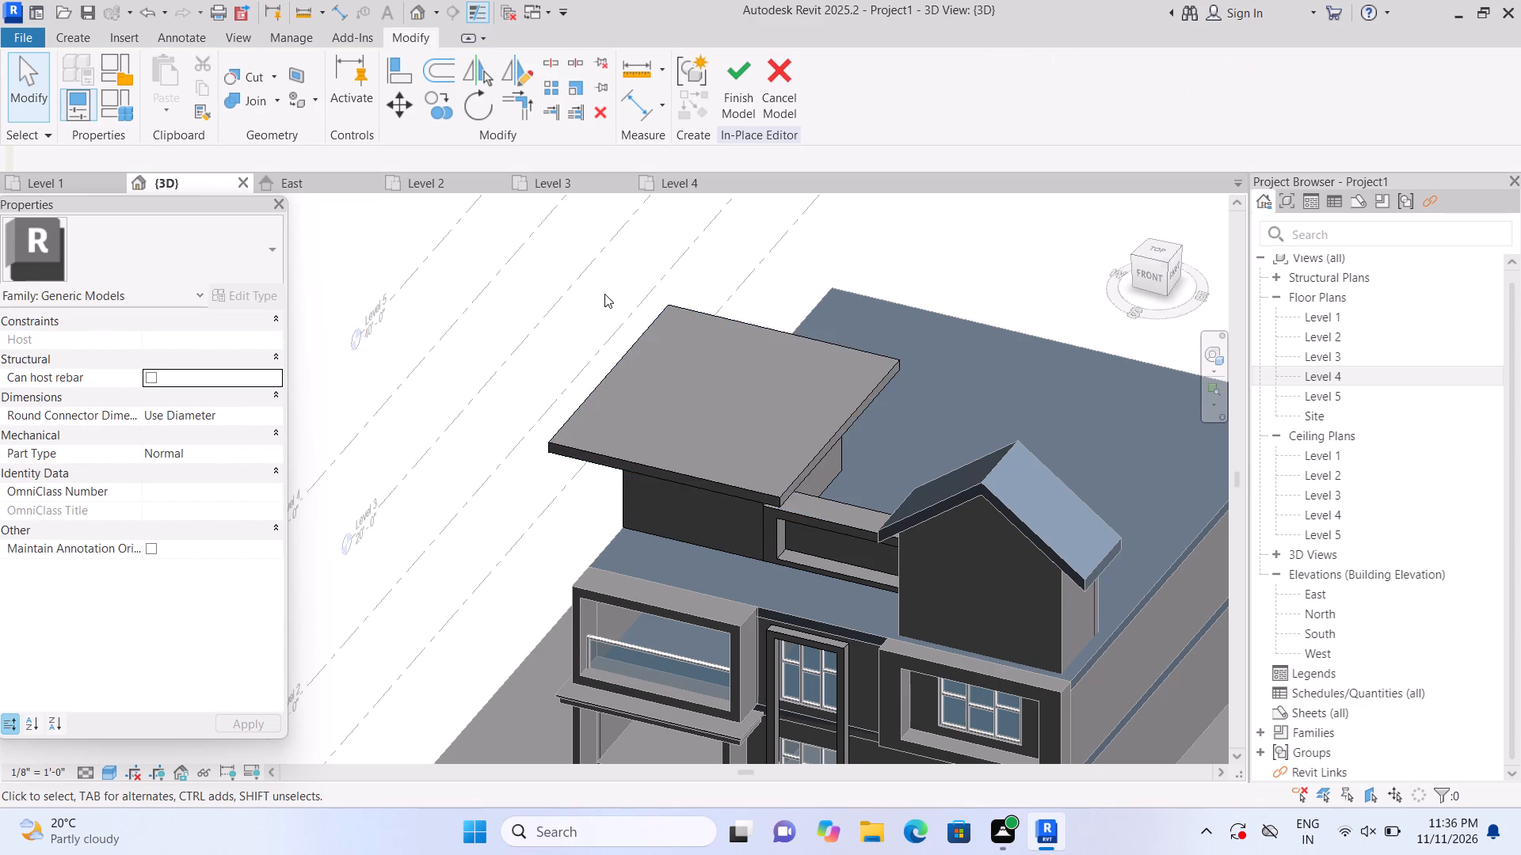
scroll(604, 294, "down", 4)
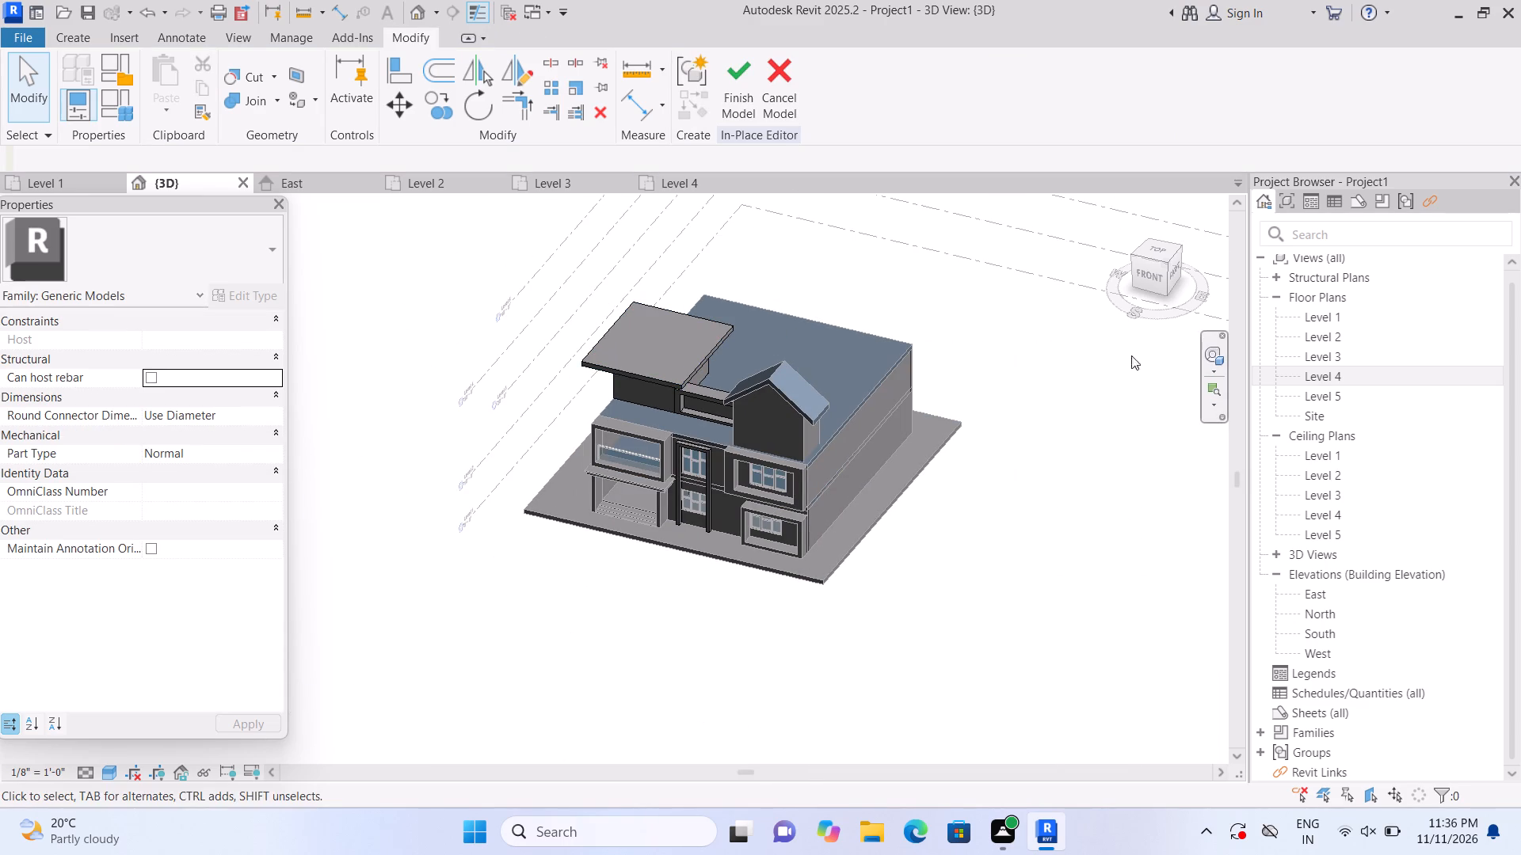
left_click(1121, 203)
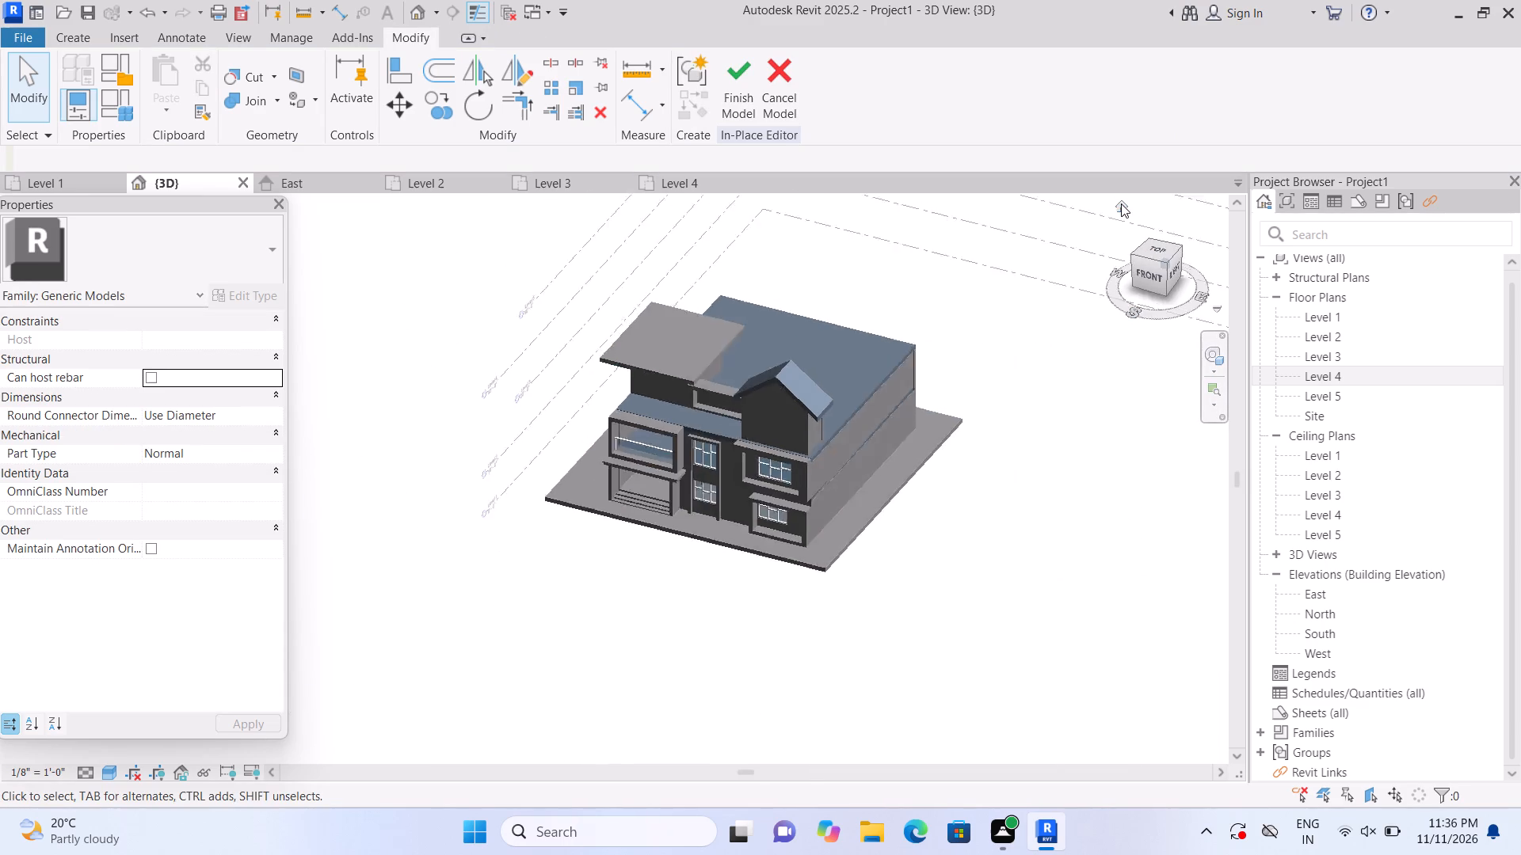
scroll(458, 674, "up", 1)
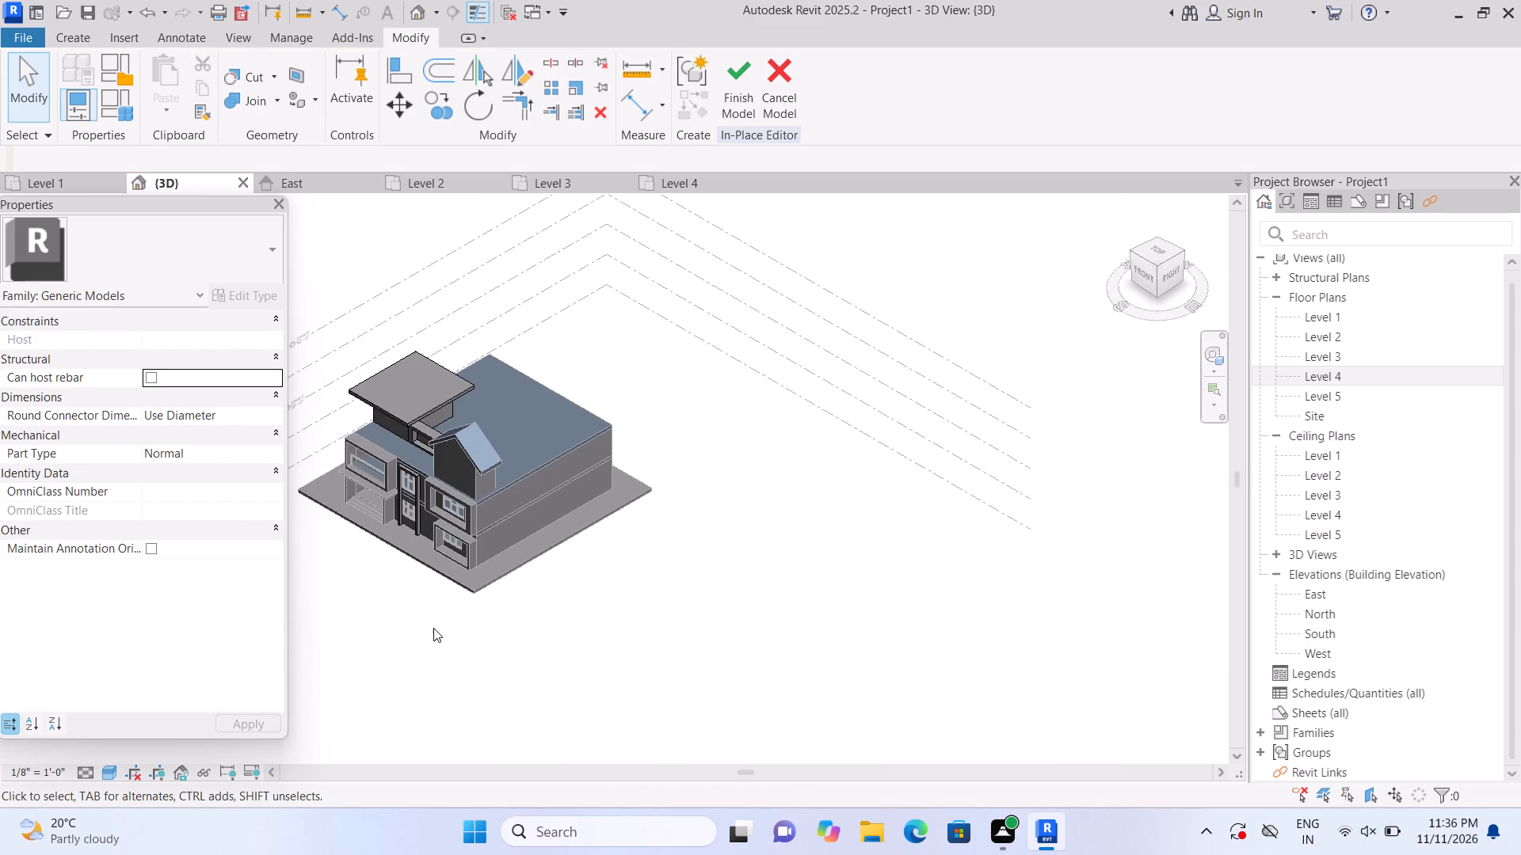
middle_click_drag(441, 628, 679, 658)
scroll(663, 644, "up", 7)
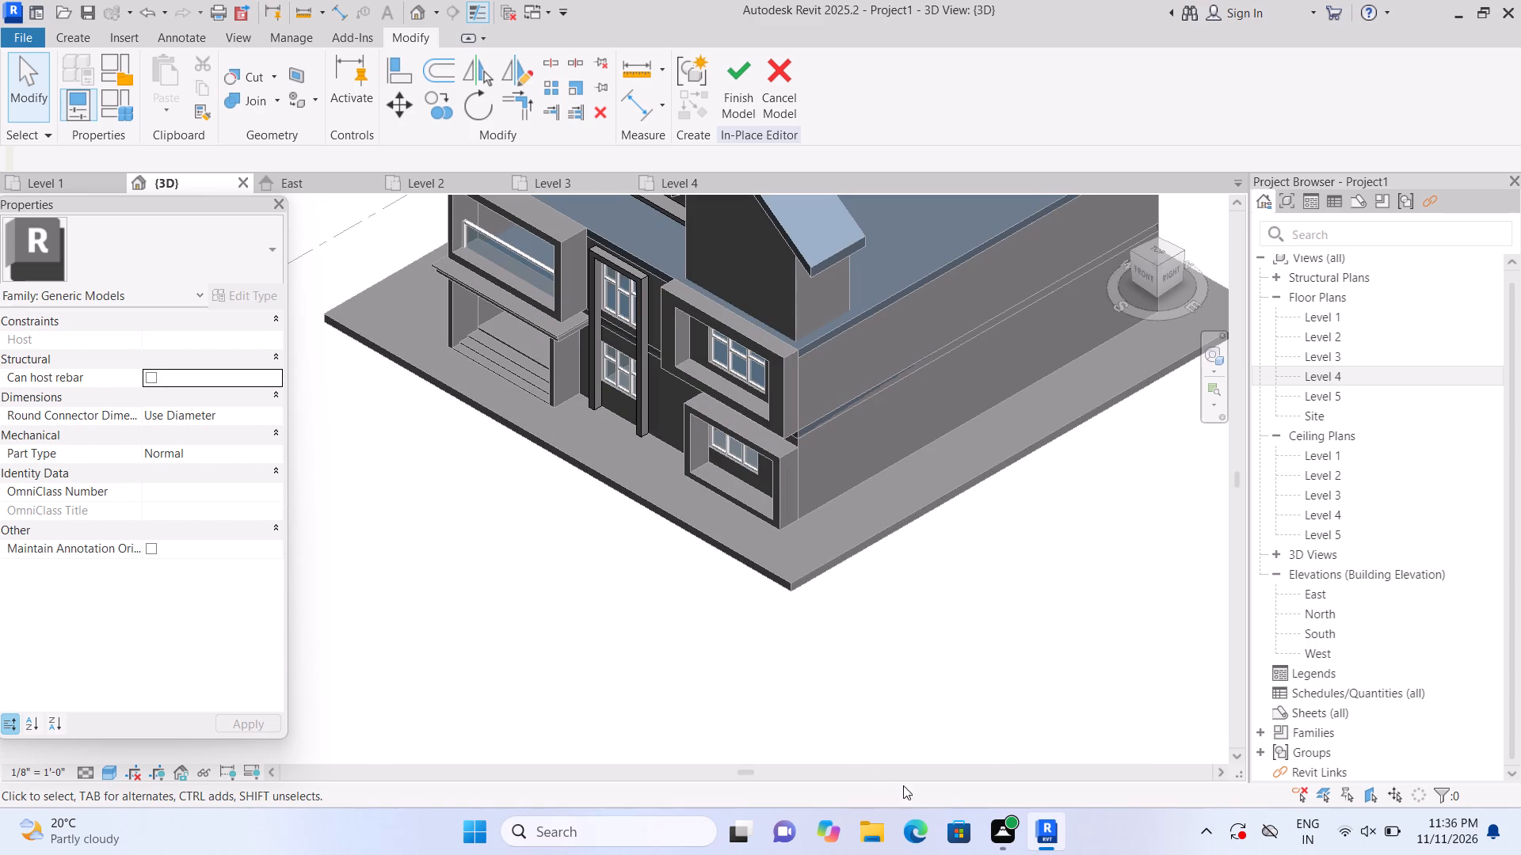
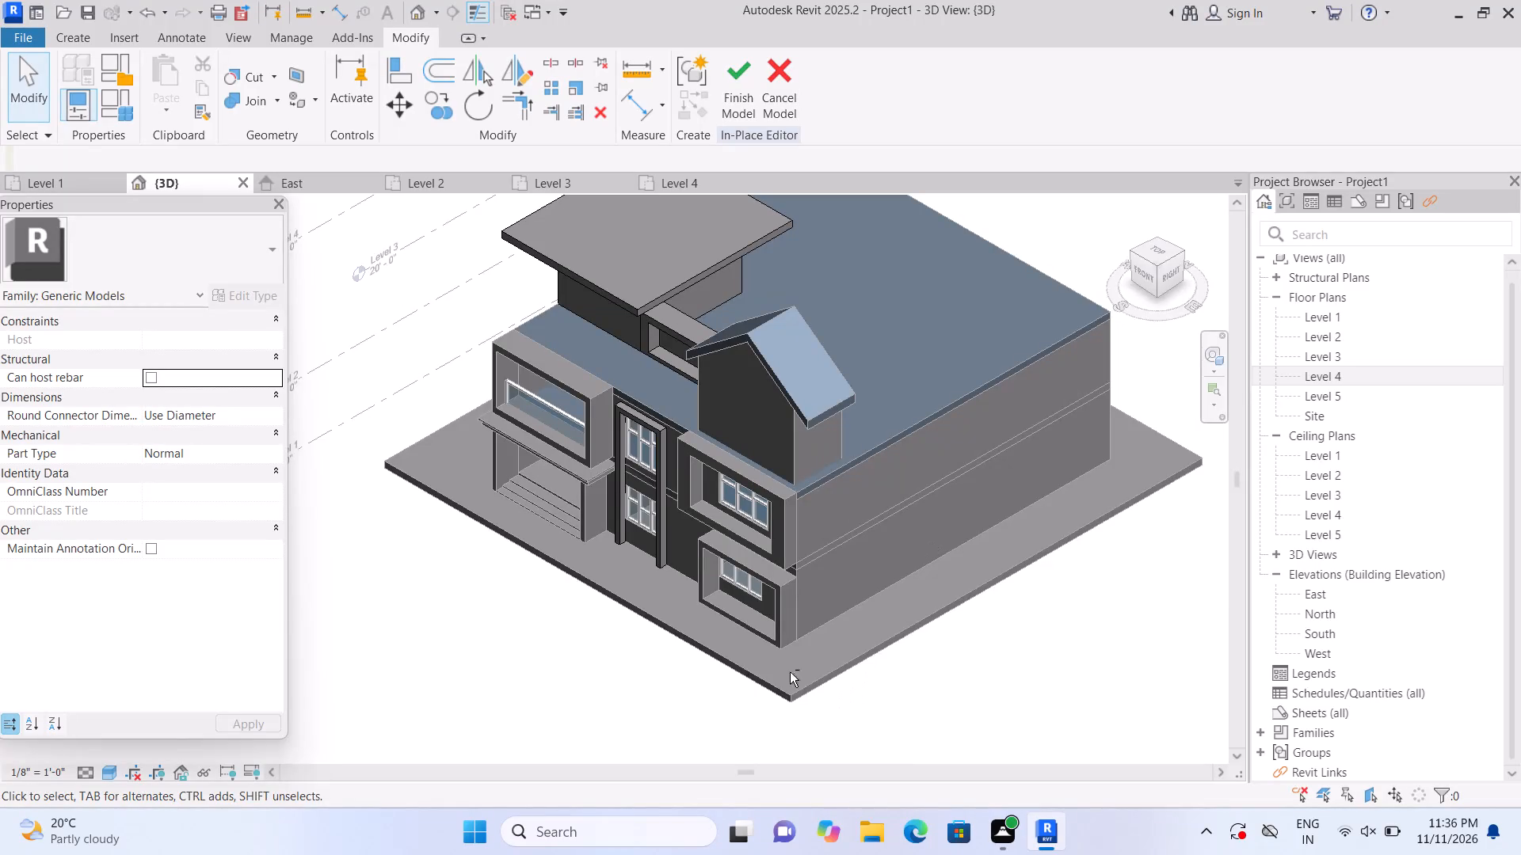
Examine the house's left side, front facade, balcony and the recessed frame on the top storey from several angles.
middle_click_drag(578, 648, 782, 643, "shift")
scroll(787, 649, "up", 1, "shift")
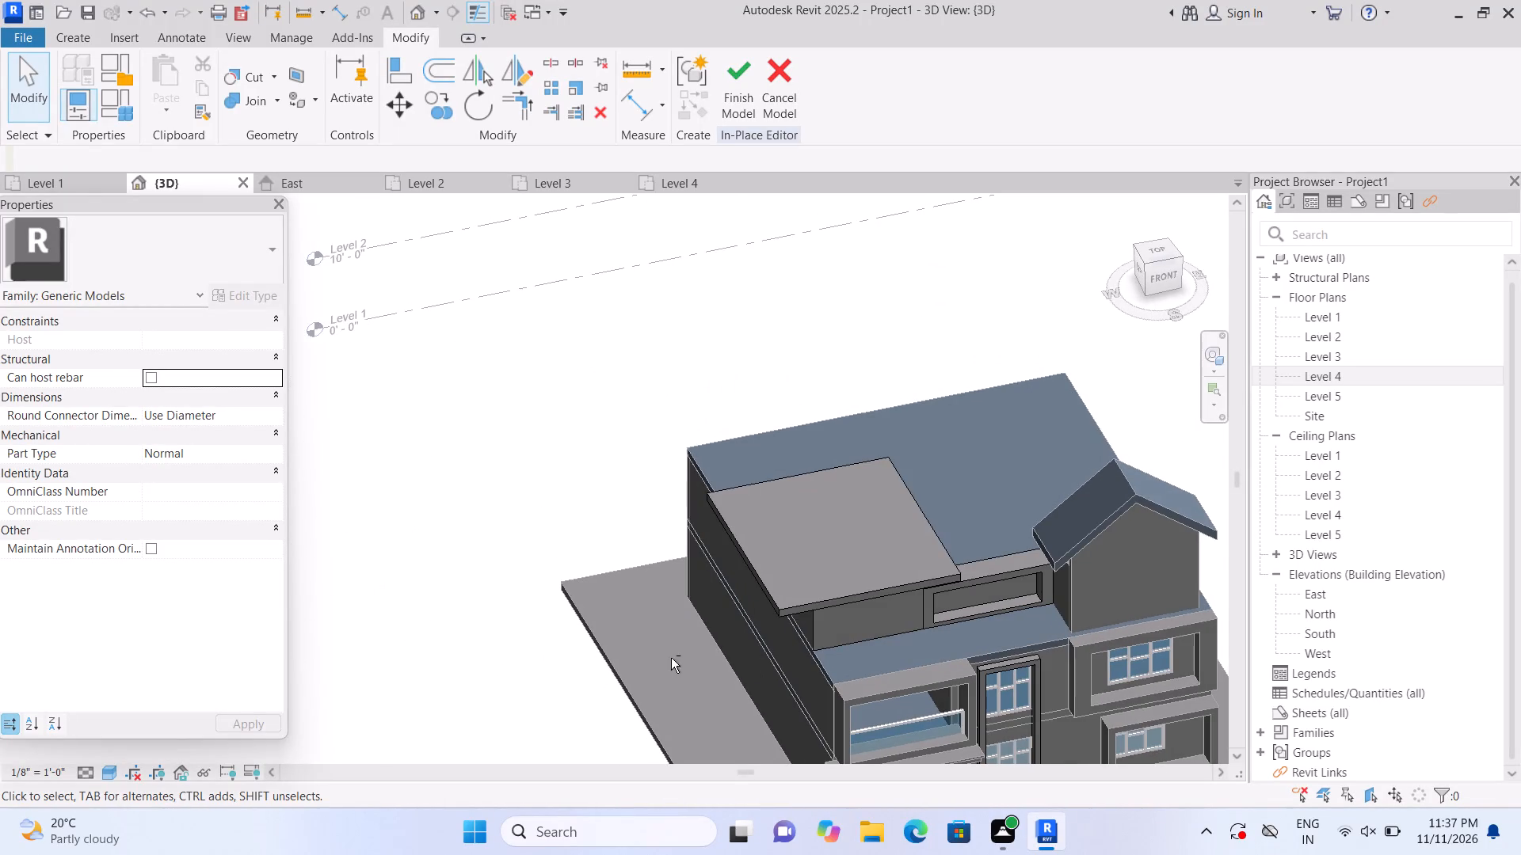
middle_click_drag(680, 666, 755, 676, "shift")
middle_click_drag(716, 675, 700, 579, "shift")
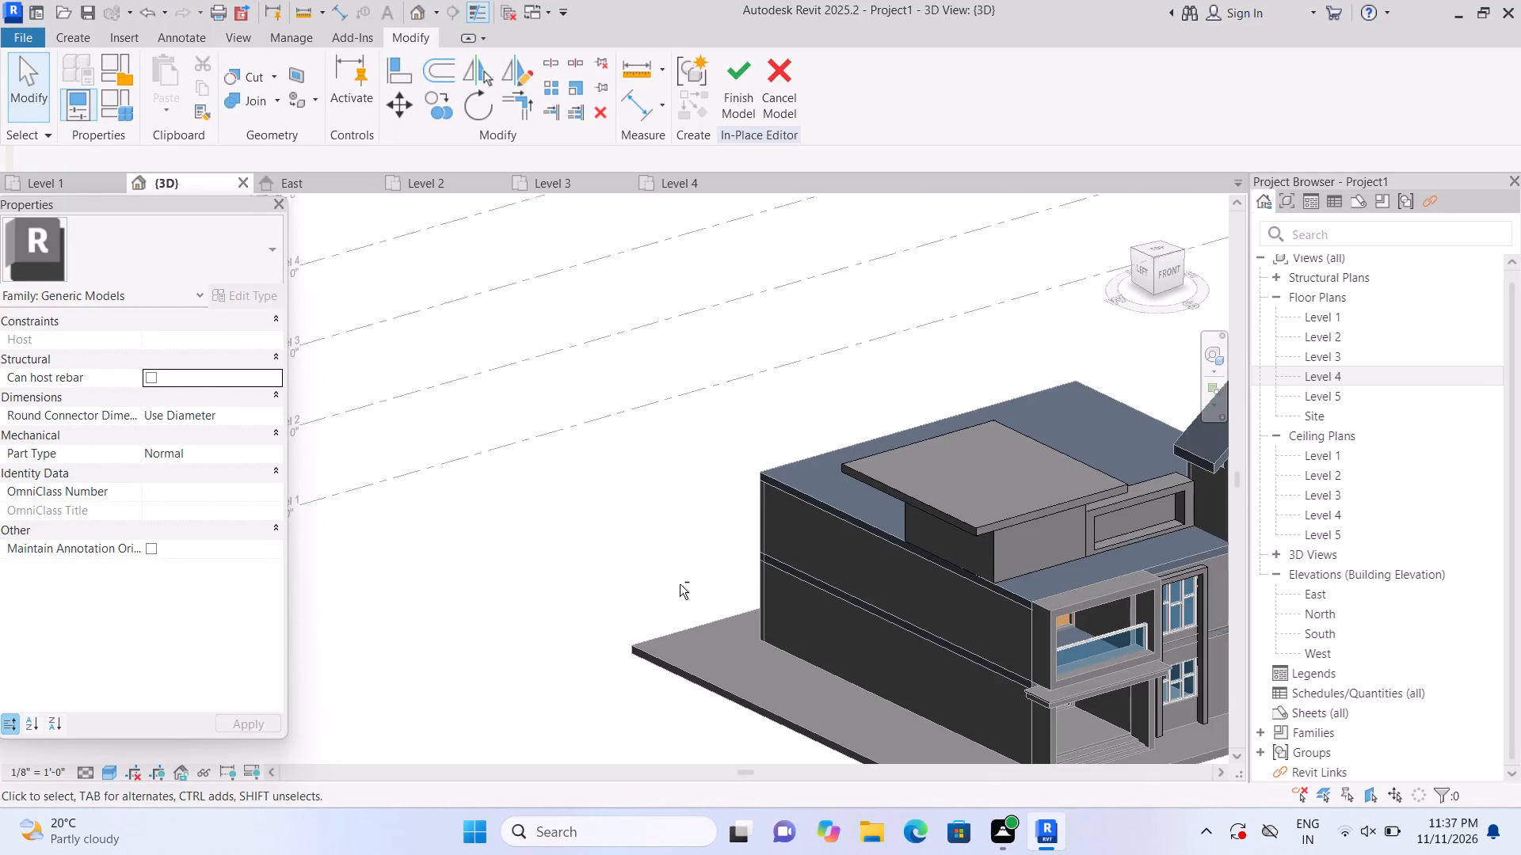
scroll(664, 579, "down", 3)
middle_click_drag(650, 626, 481, 526)
scroll(817, 589, "up", 2)
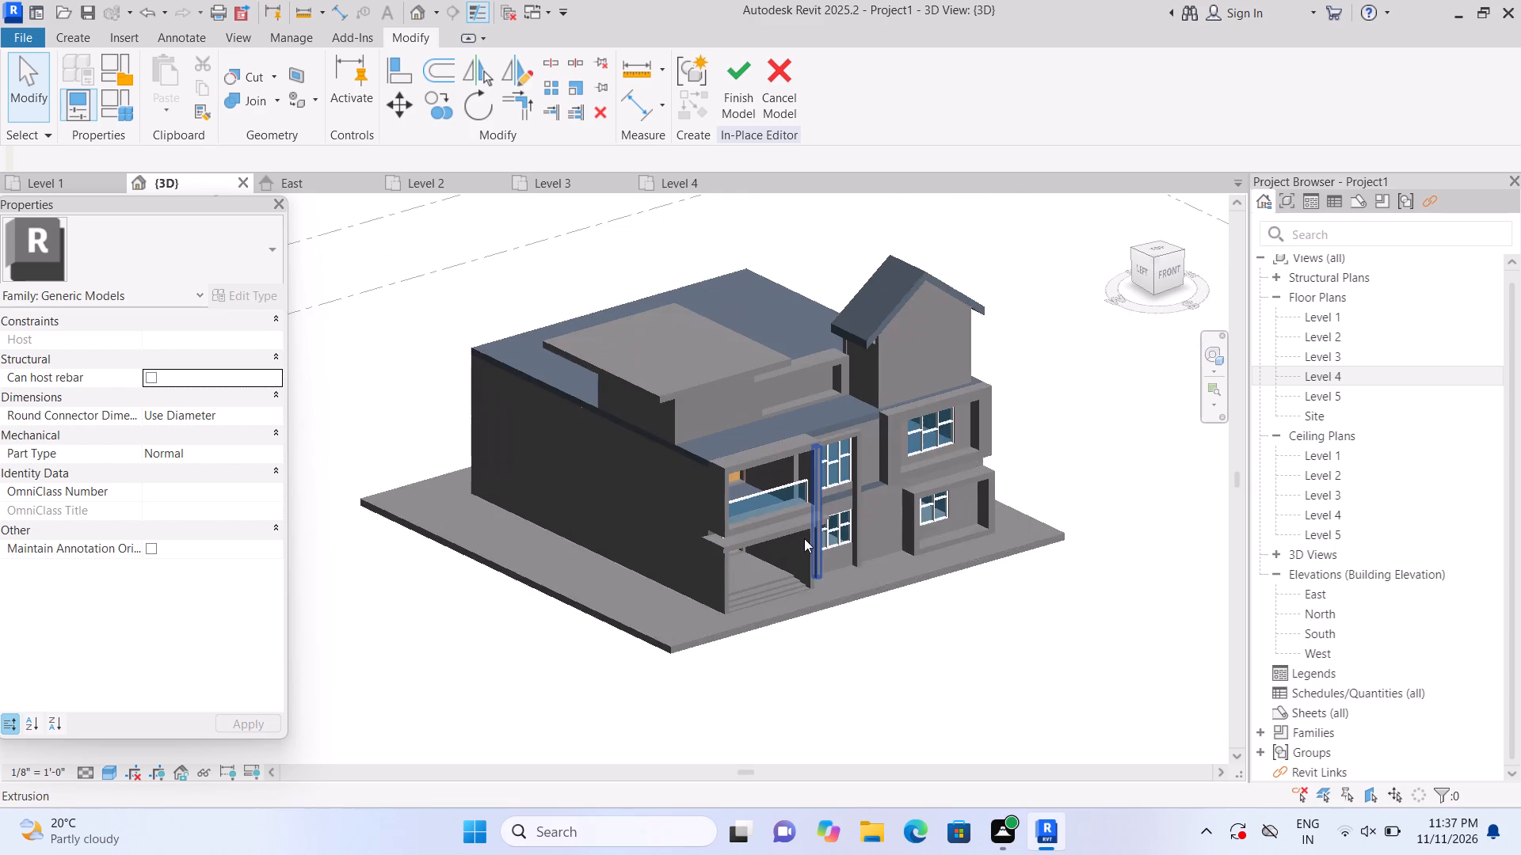
scroll(804, 538, "up", 4)
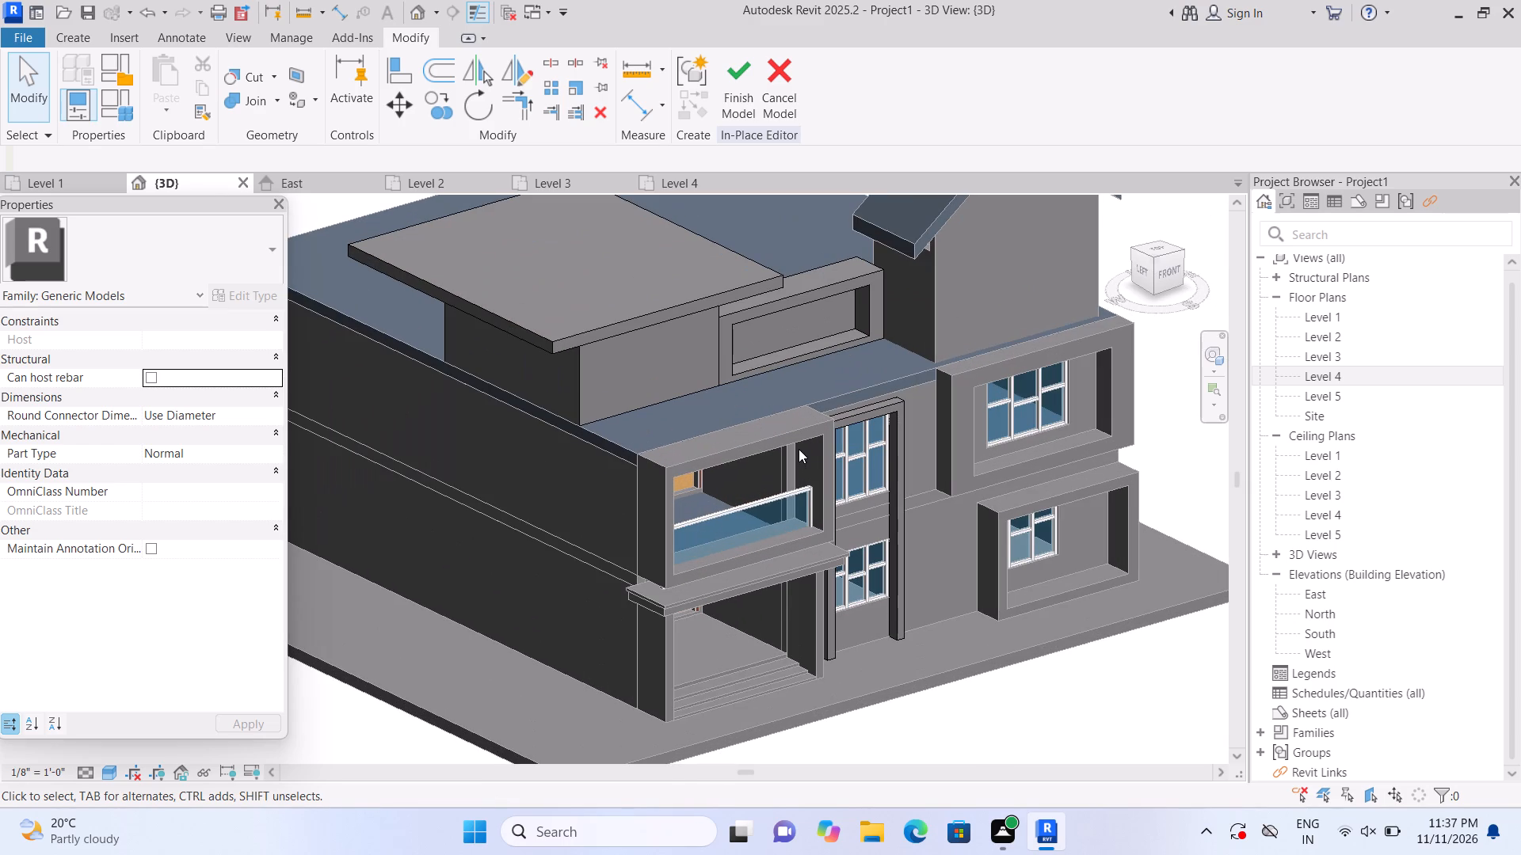
left_click(801, 471)
key("ctrl+z")
scroll(804, 471, "down", 9)
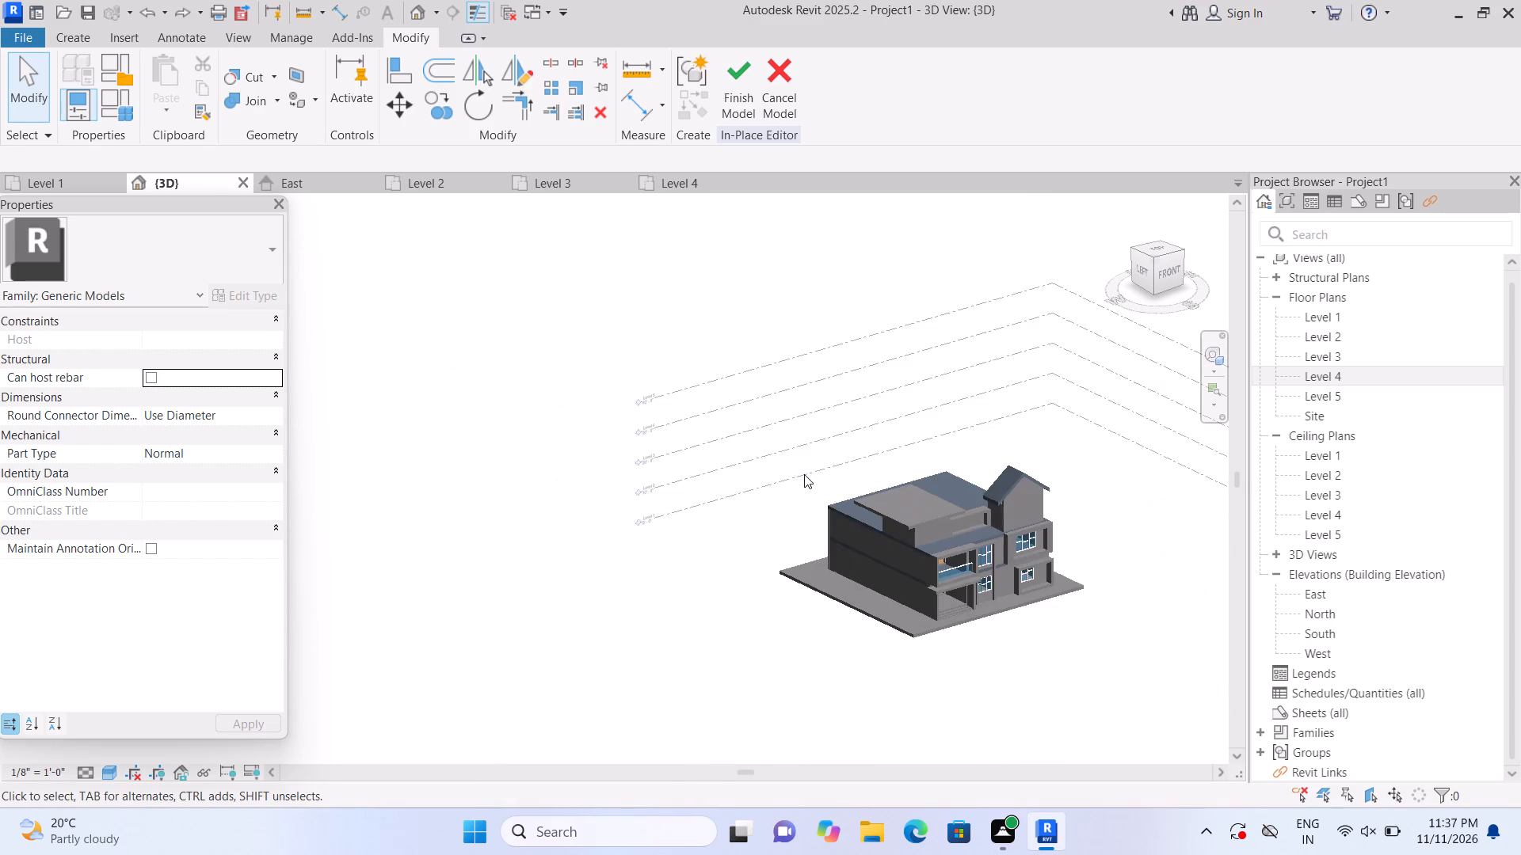
scroll(905, 621, "up", 6)
middle_click_drag(982, 471, 759, 474)
scroll(764, 484, "up", 5)
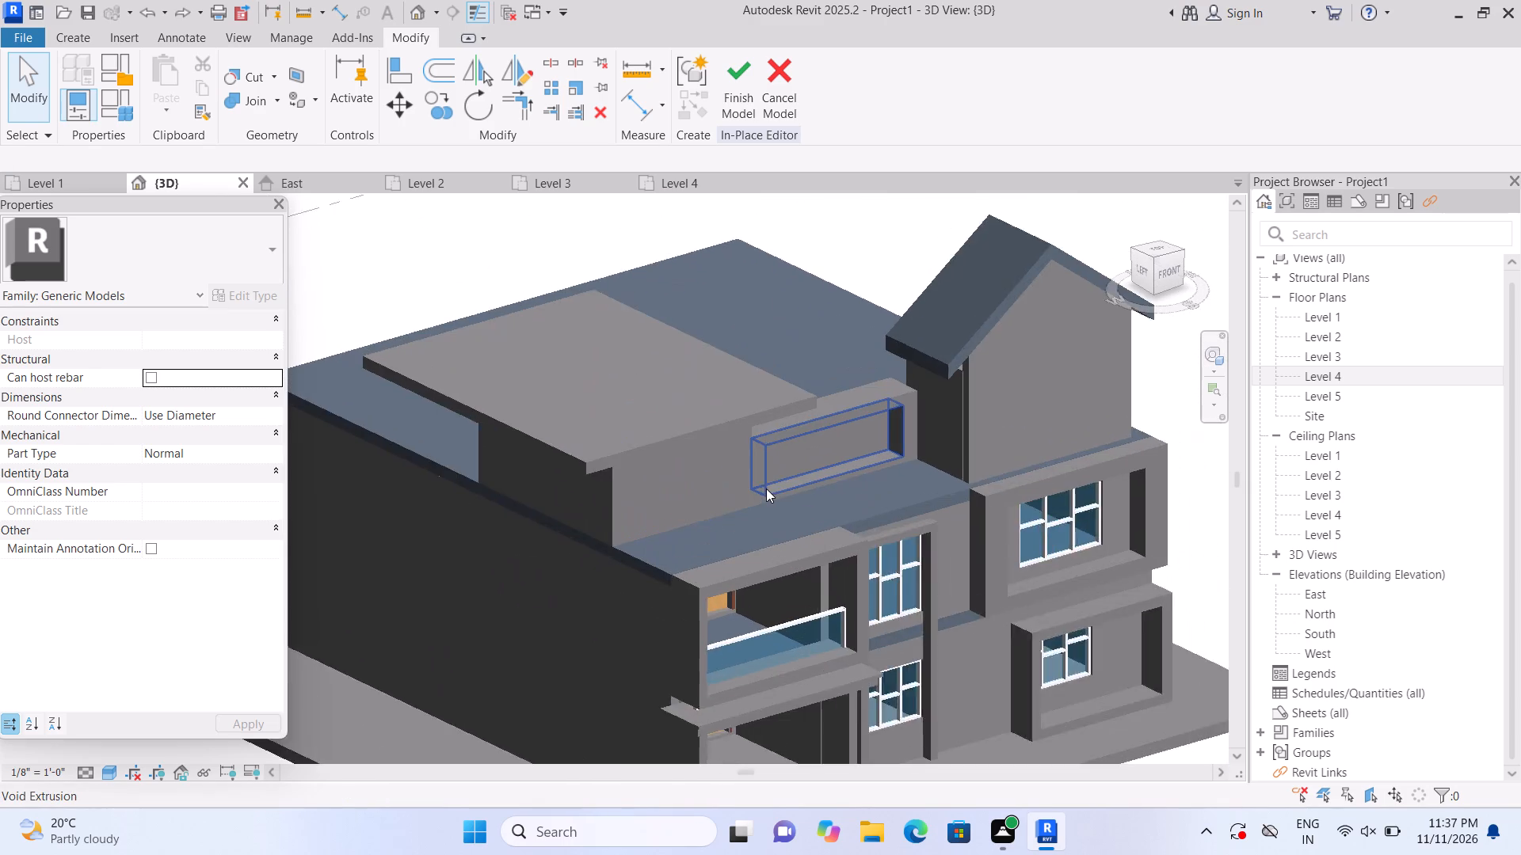
scroll(766, 488, "up", 4)
scroll(768, 484, "down", 2)
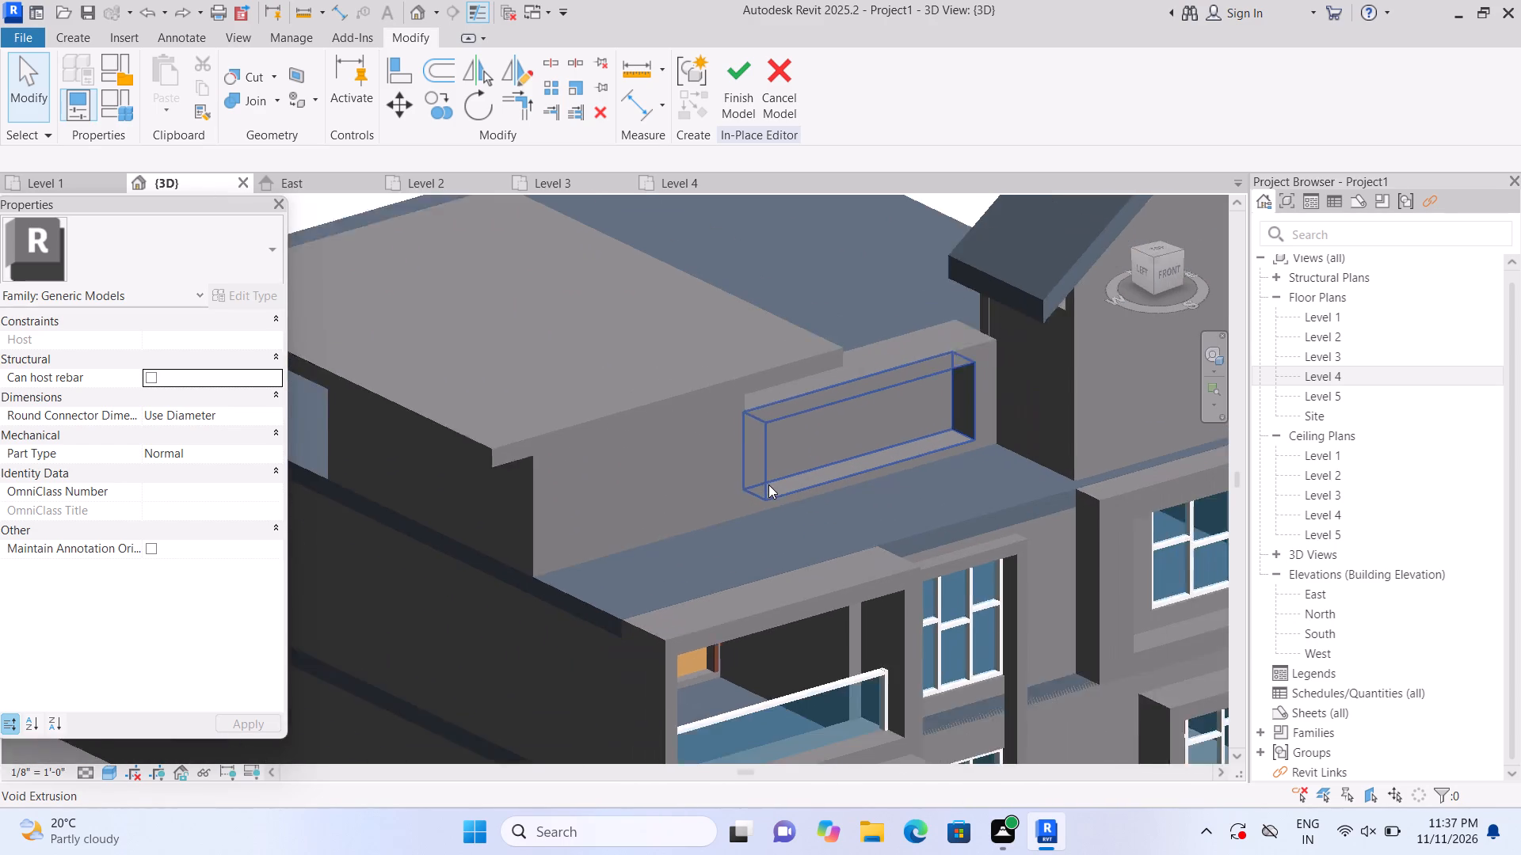
scroll(768, 484, "down", 7)
scroll(821, 447, "up", 3)
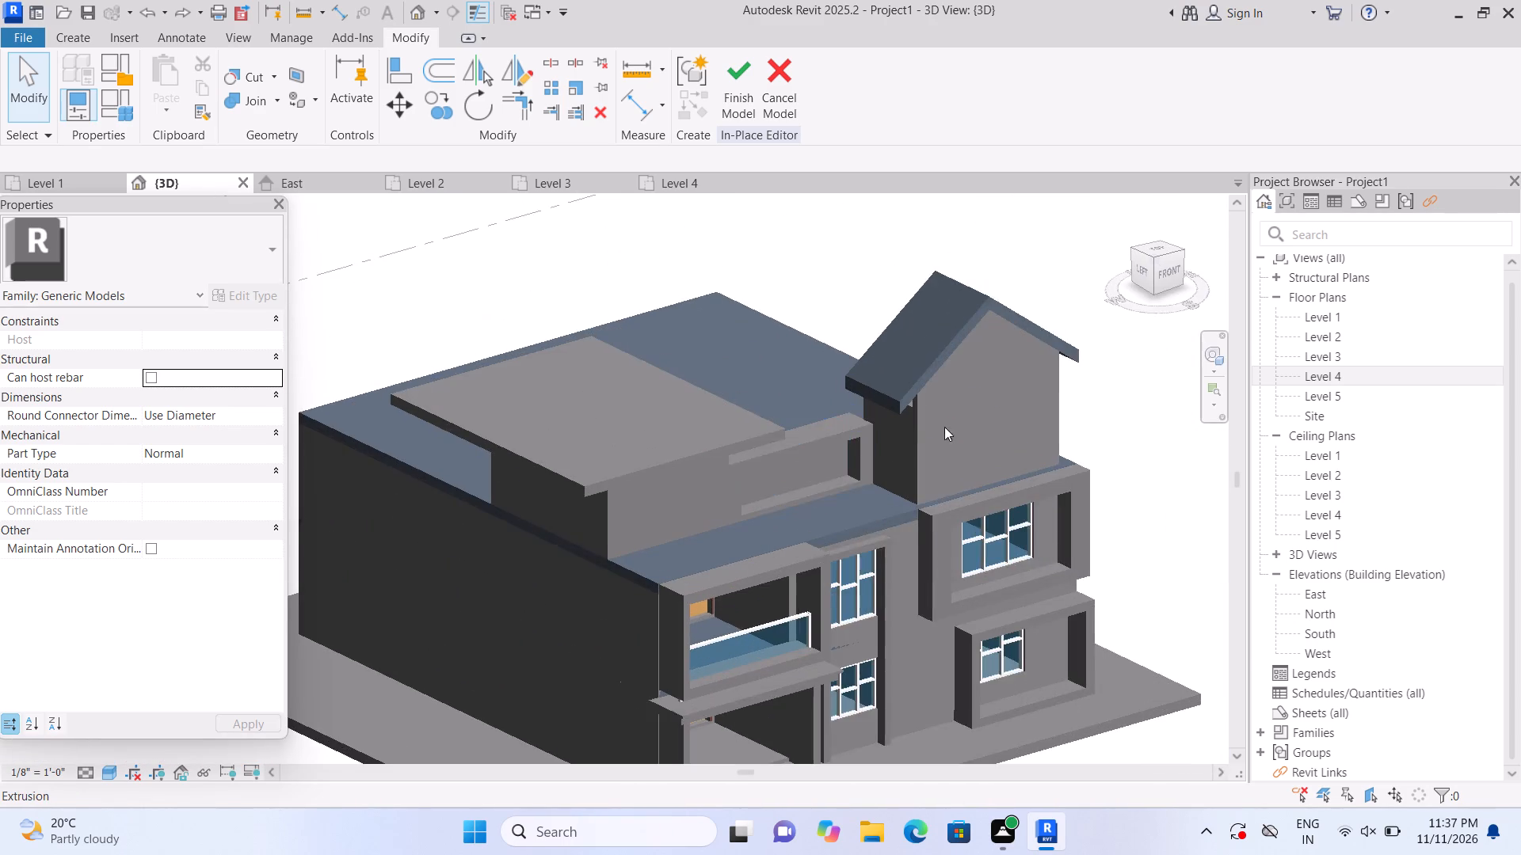
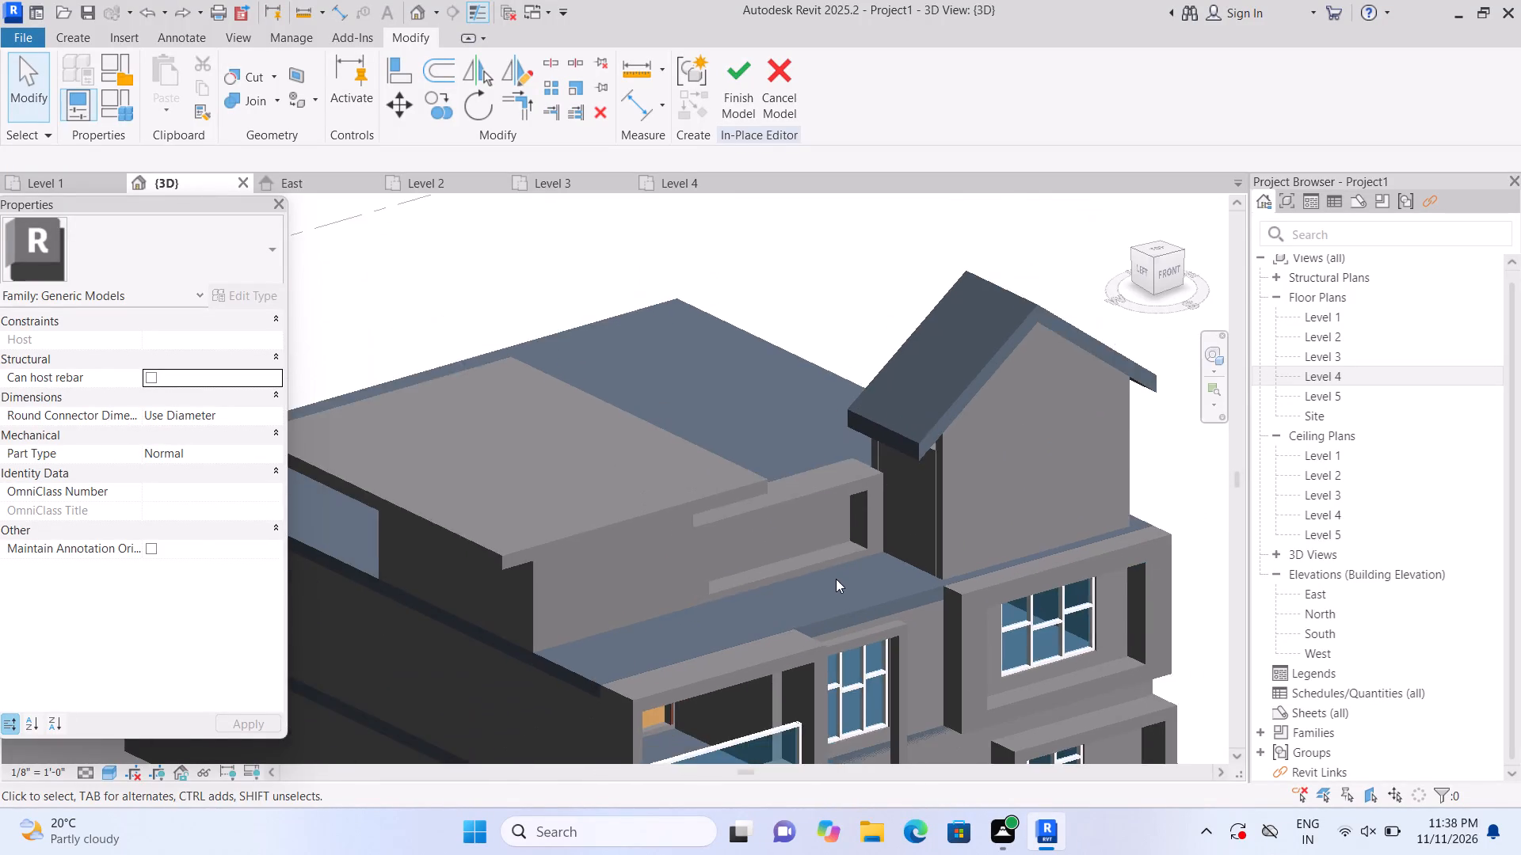
Finish the current in-place model and dismiss the reminder without saving the project.
scroll(836, 579, "down", 3)
middle_click_drag(825, 618, 828, 437)
scroll(828, 574, "up", 2)
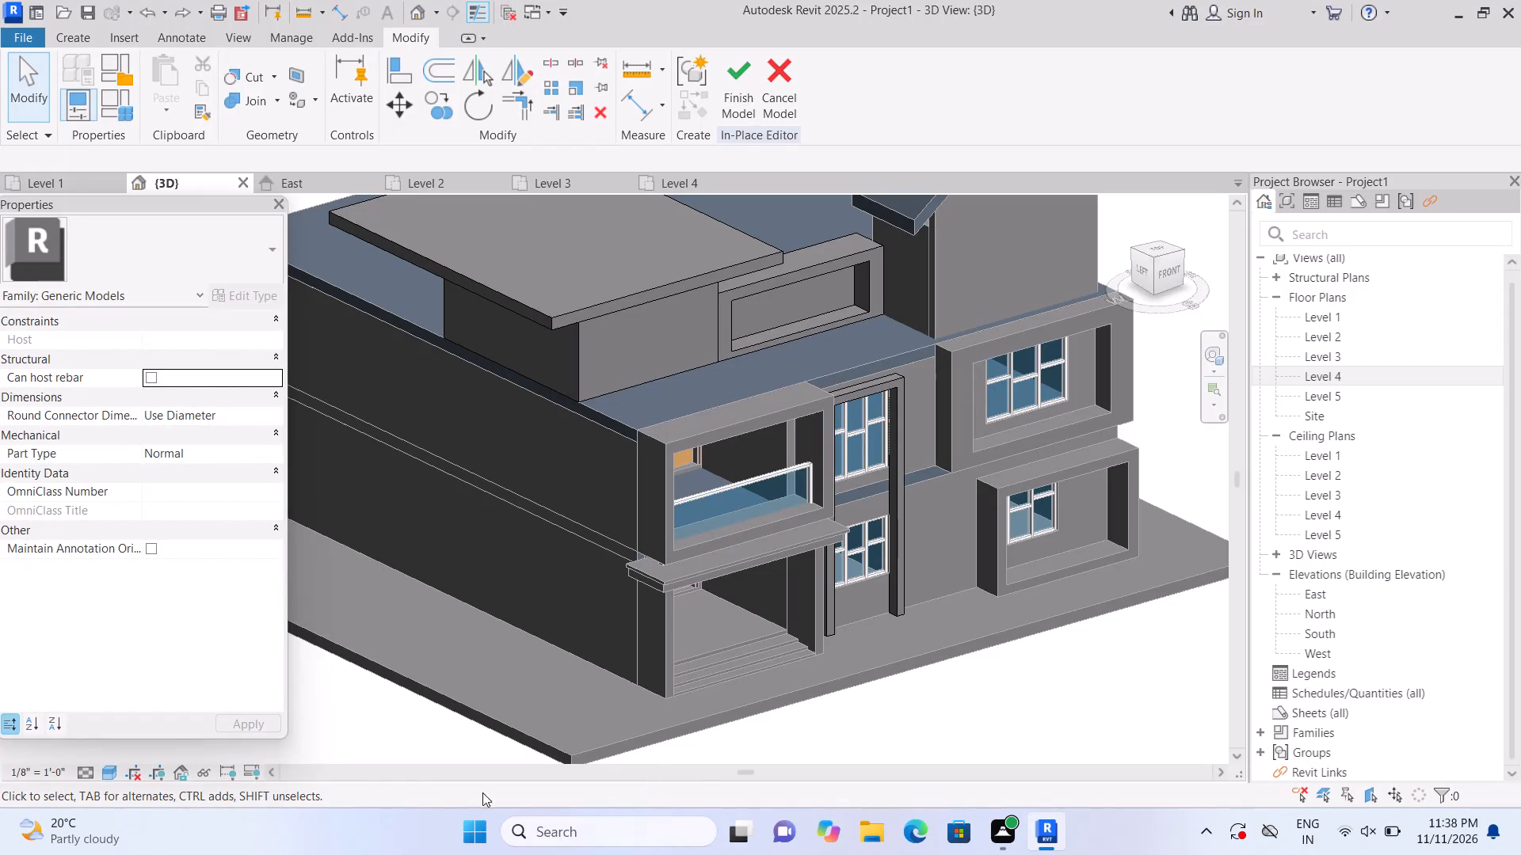
left_click(109, 770)
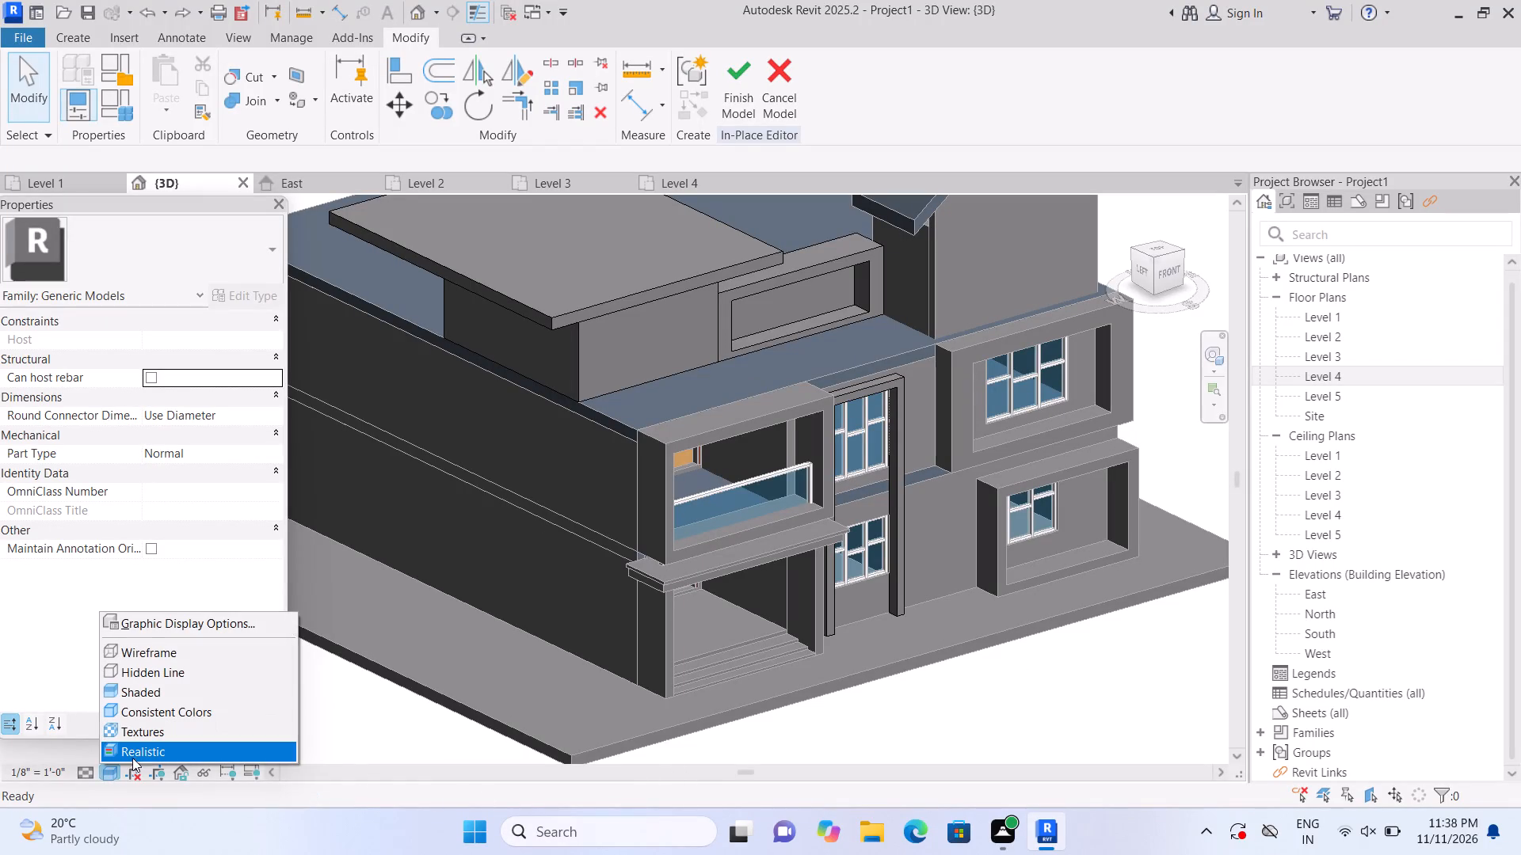
left_click(744, 112)
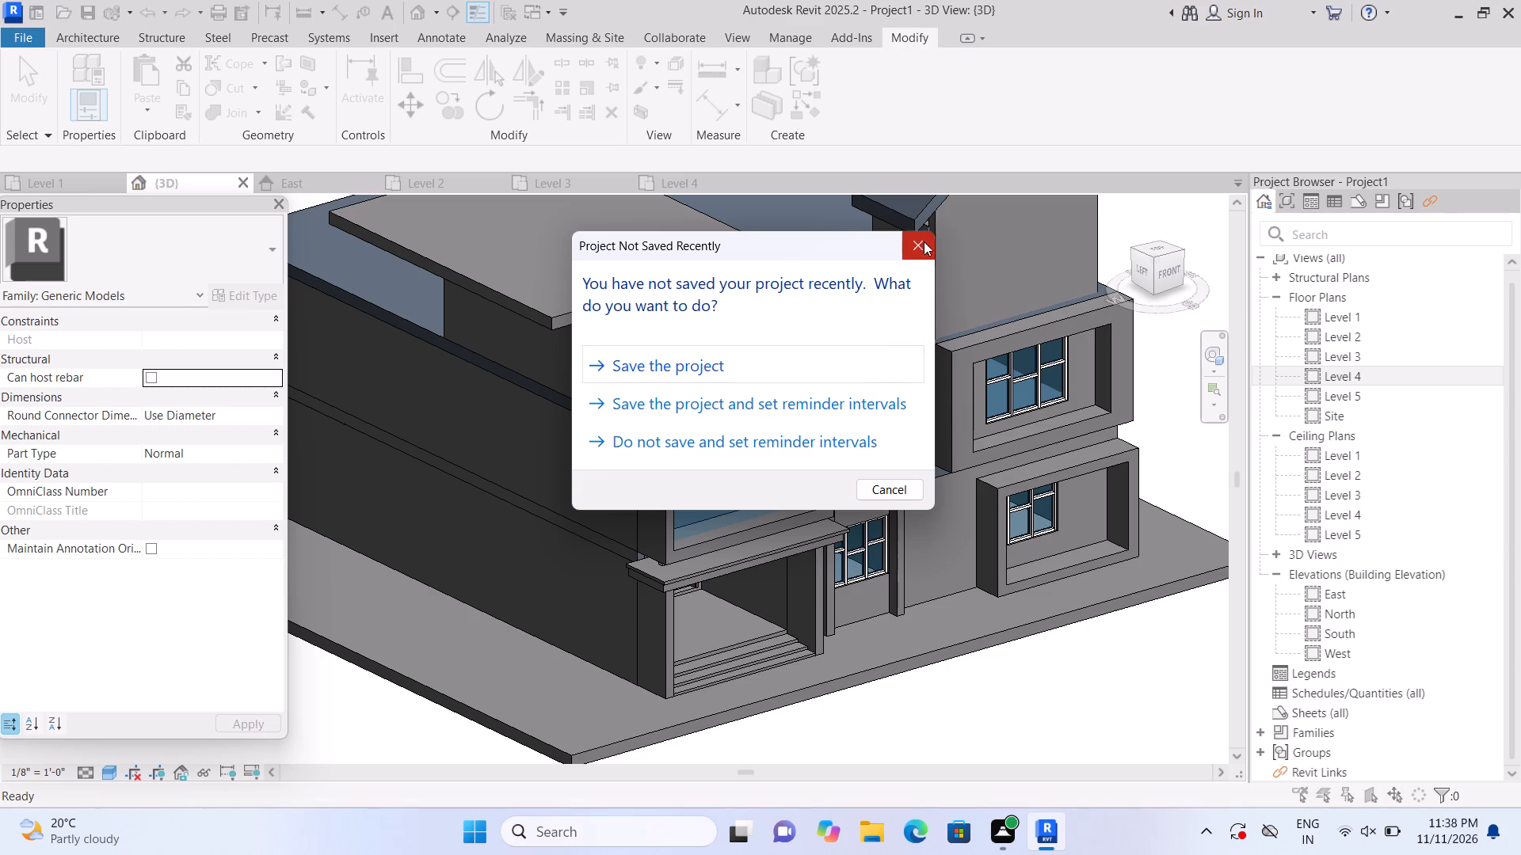
left_click(921, 241)
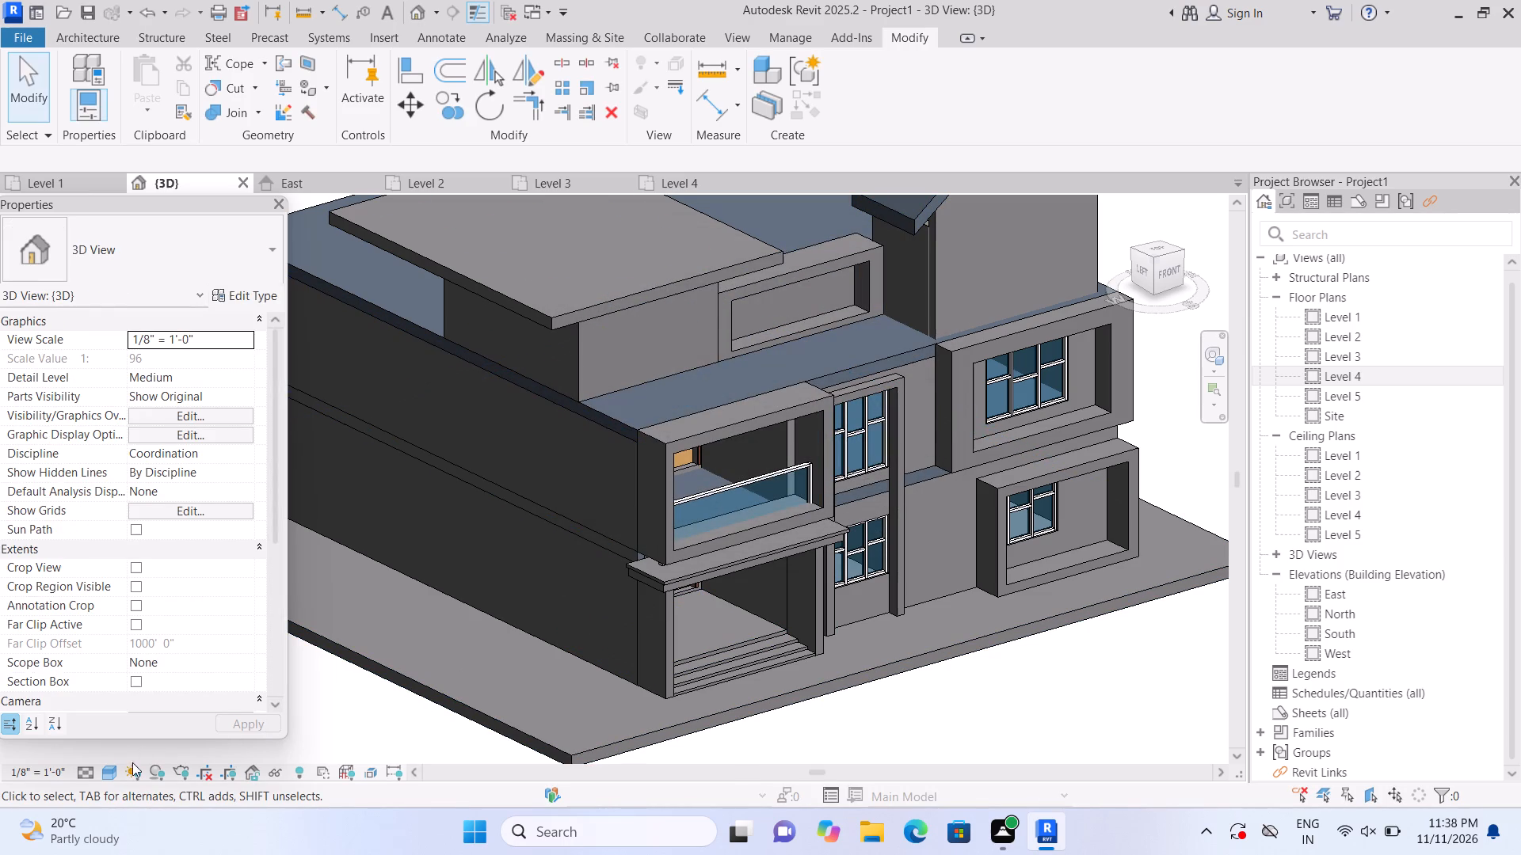
Set the 3D view's visual style to Realistic.
left_click(115, 771)
left_click(146, 755)
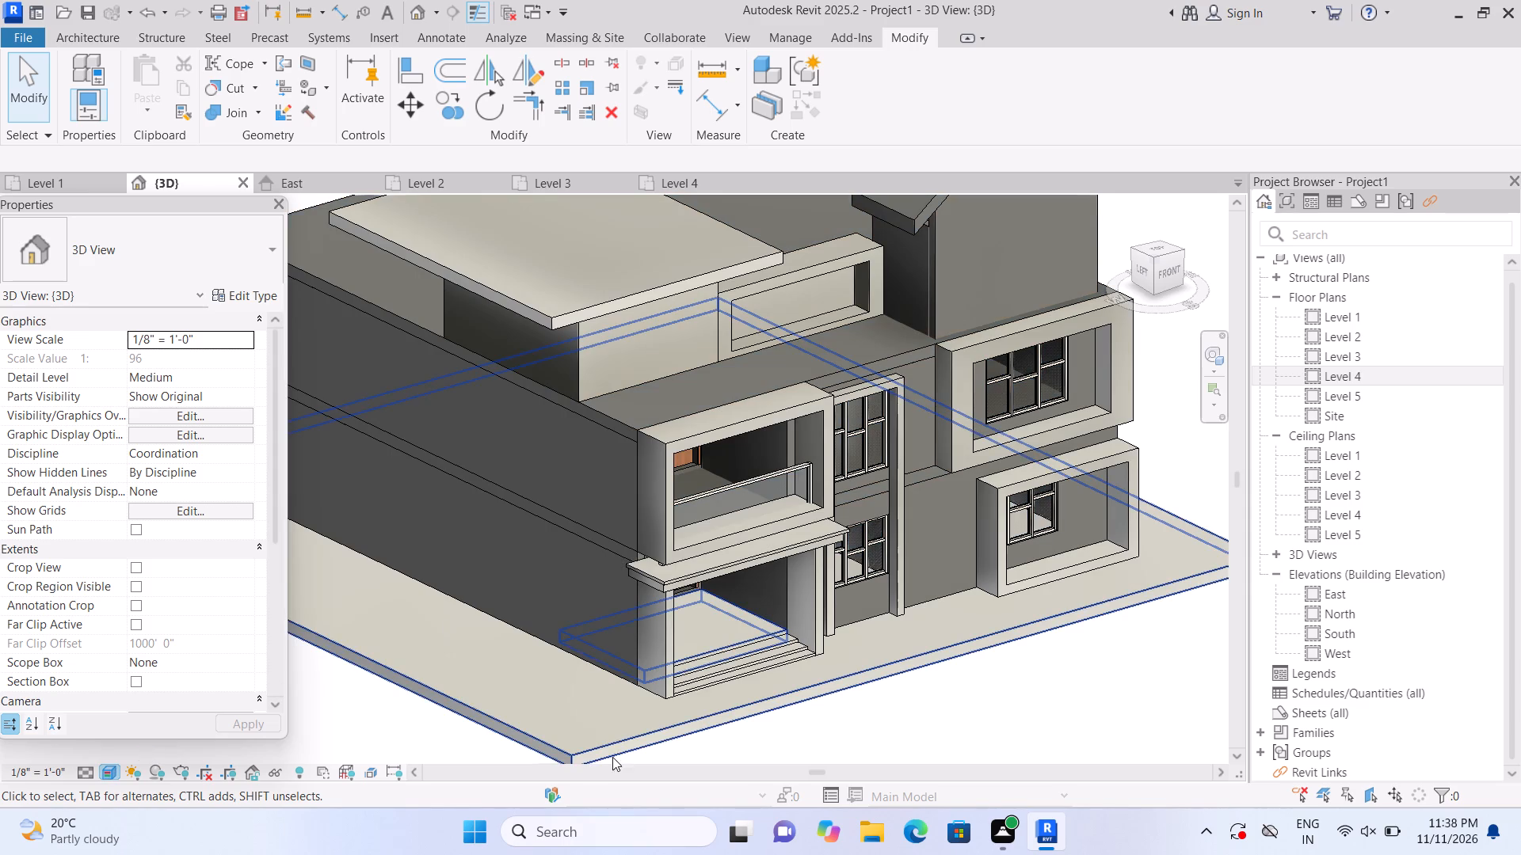
Edit the top-storey flat roof slab in place, shortening it by pulling its rear edge toward the front, and finish the model.
scroll(684, 725, "down", 2)
middle_click_drag(436, 723, 457, 726)
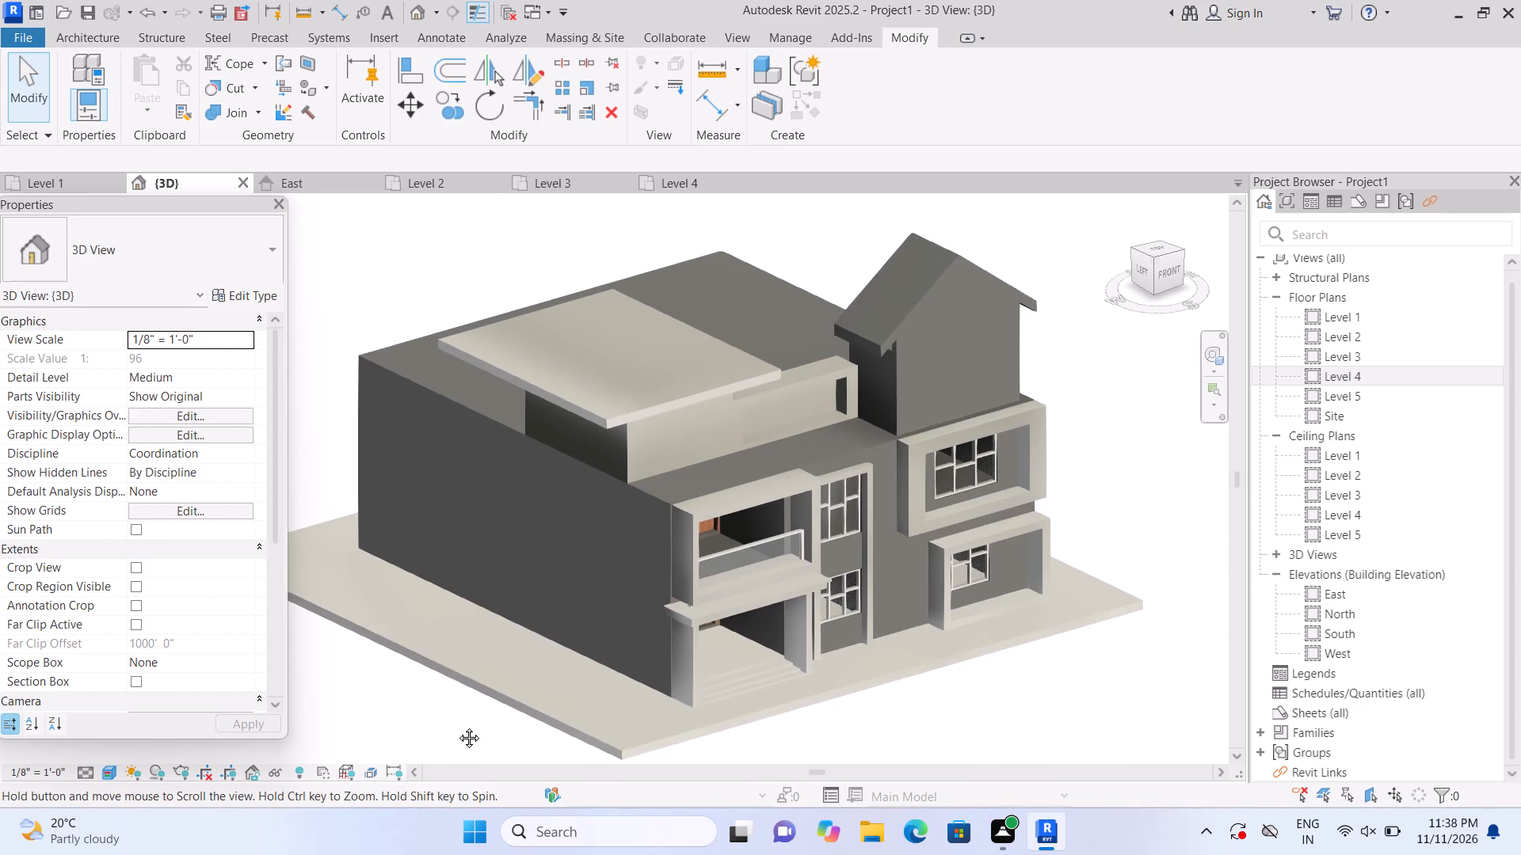
middle_click_drag(457, 726, 486, 701)
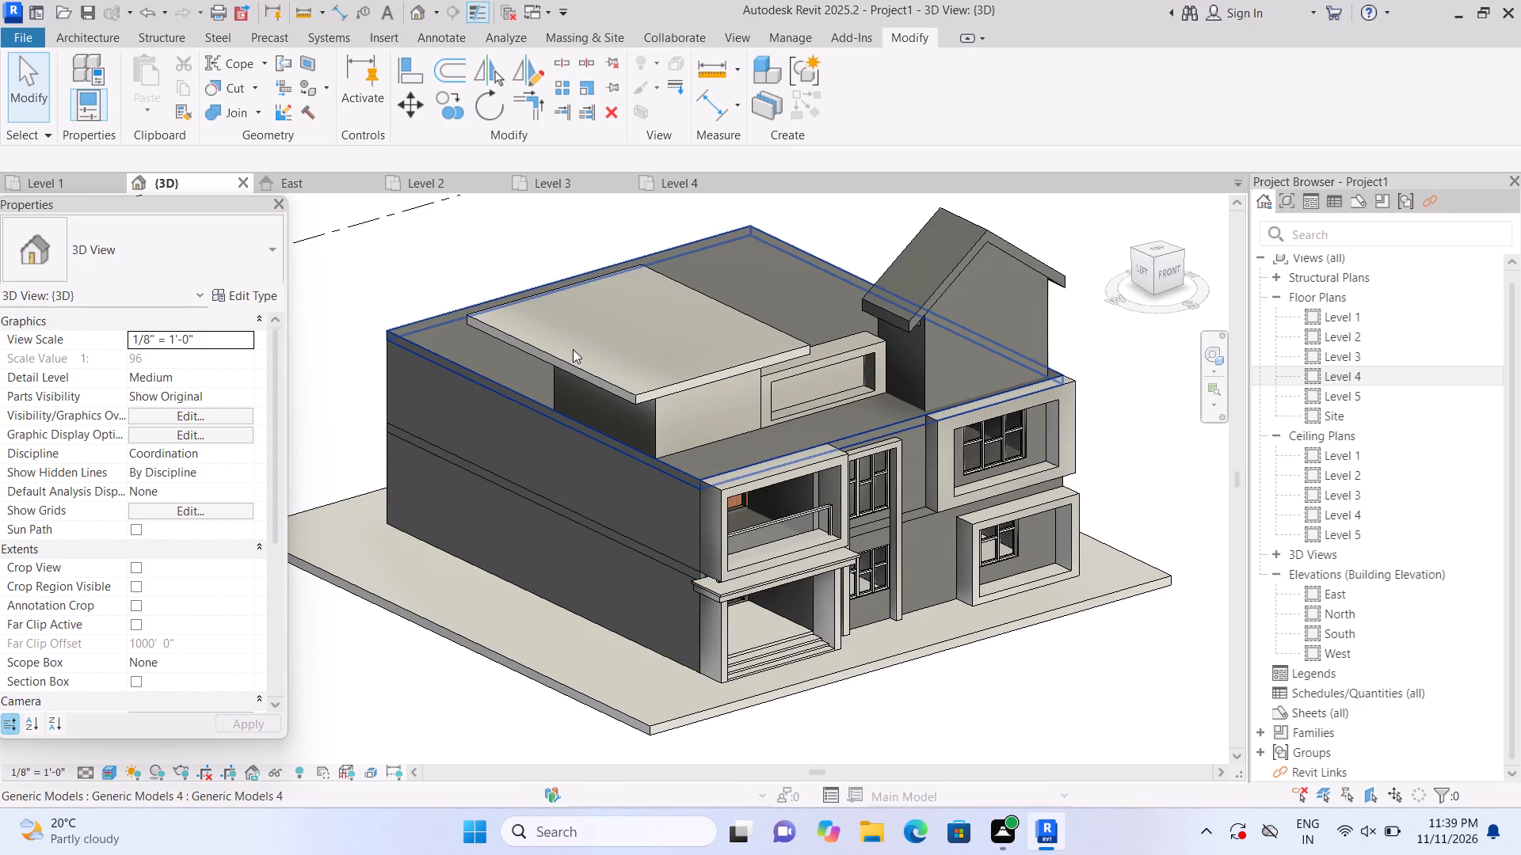
left_click(576, 354)
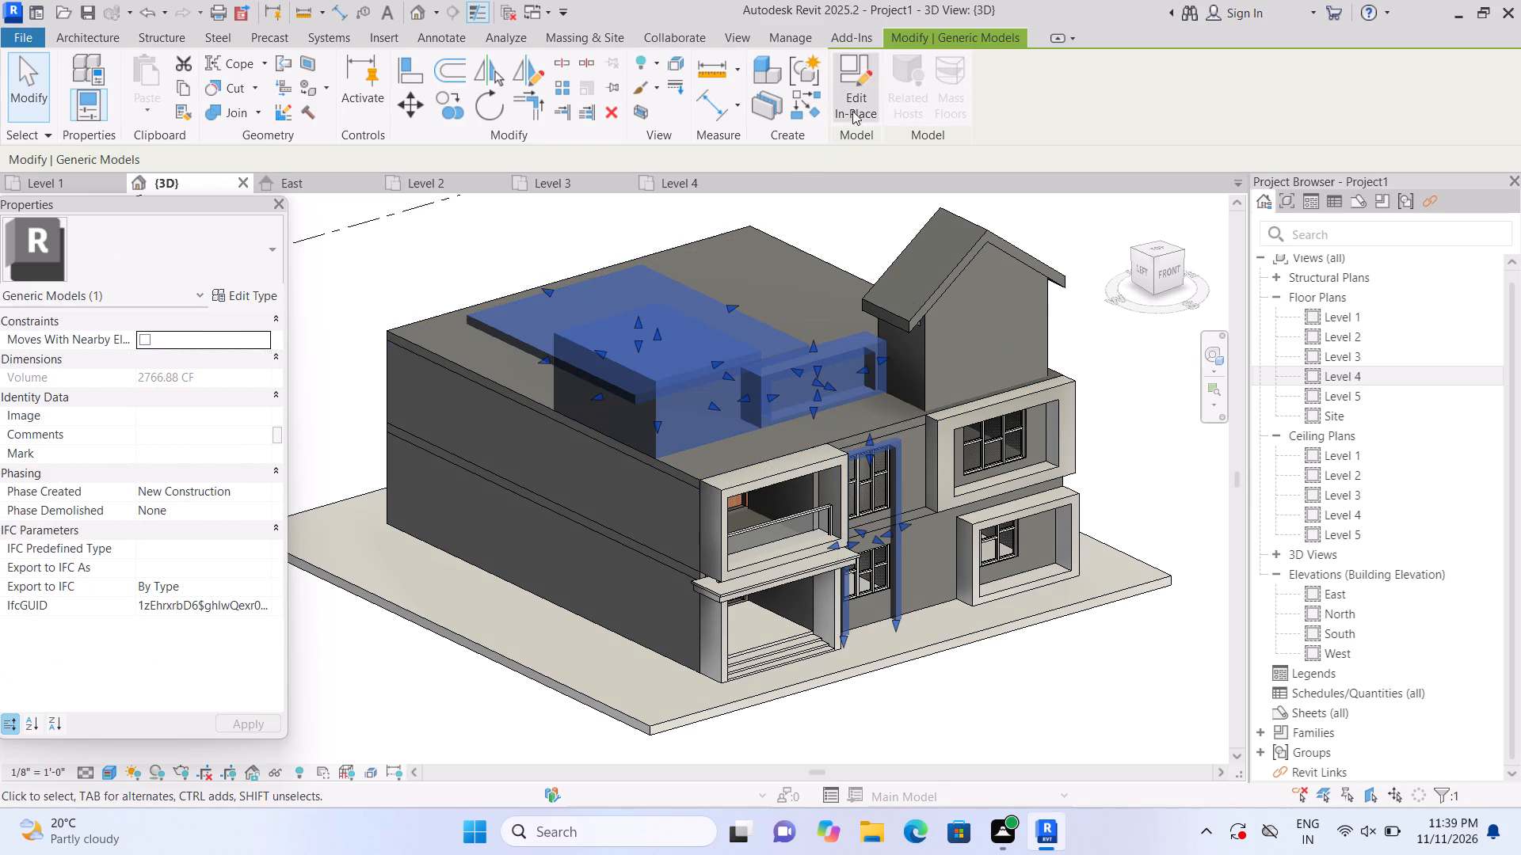
left_click(853, 106)
left_click(559, 344)
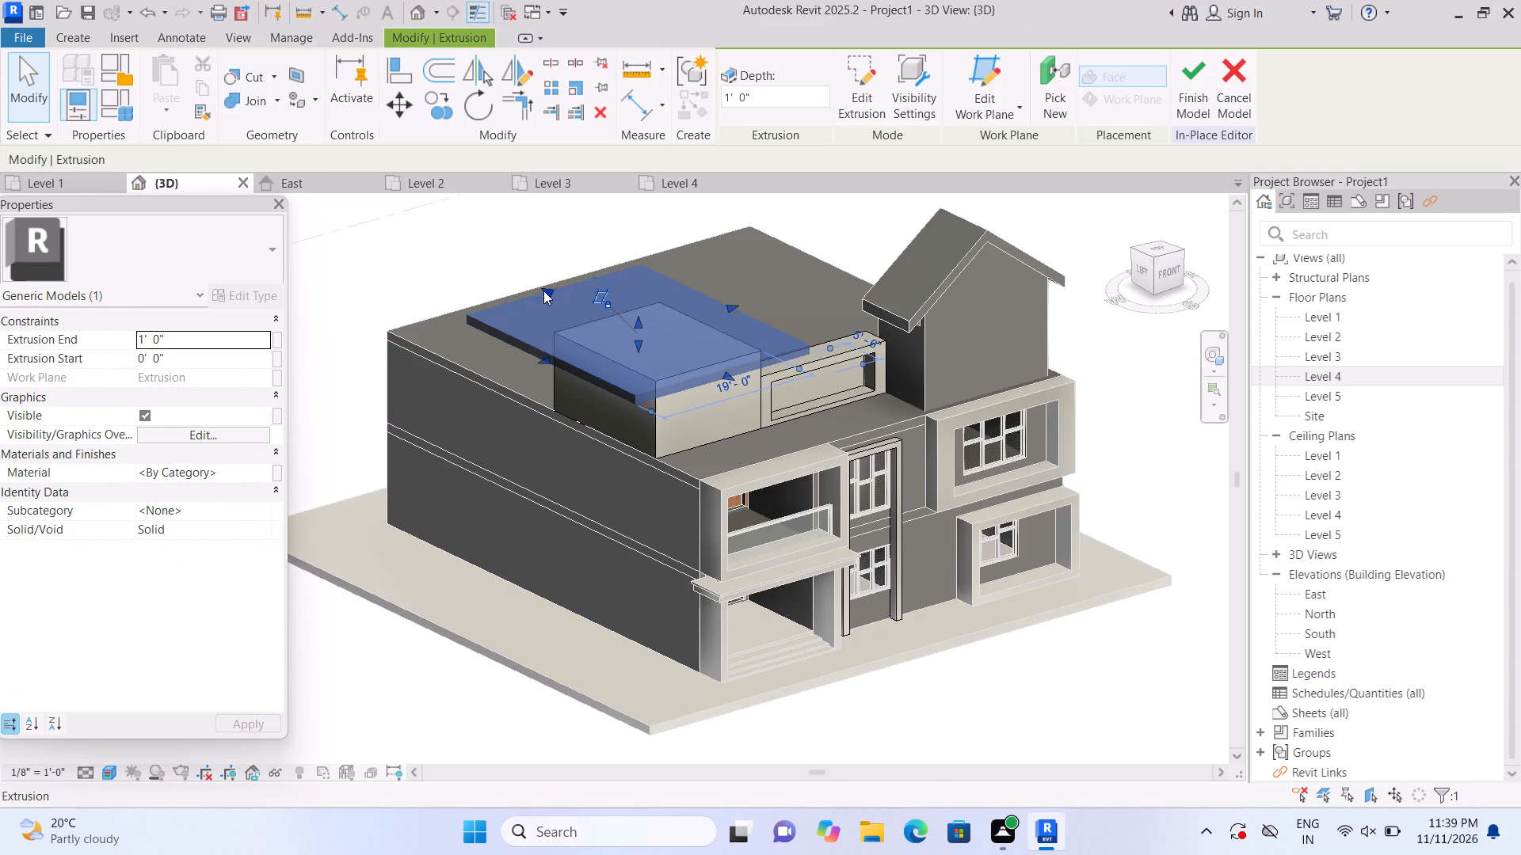
left_click_drag(547, 287, 579, 306)
left_click(504, 242)
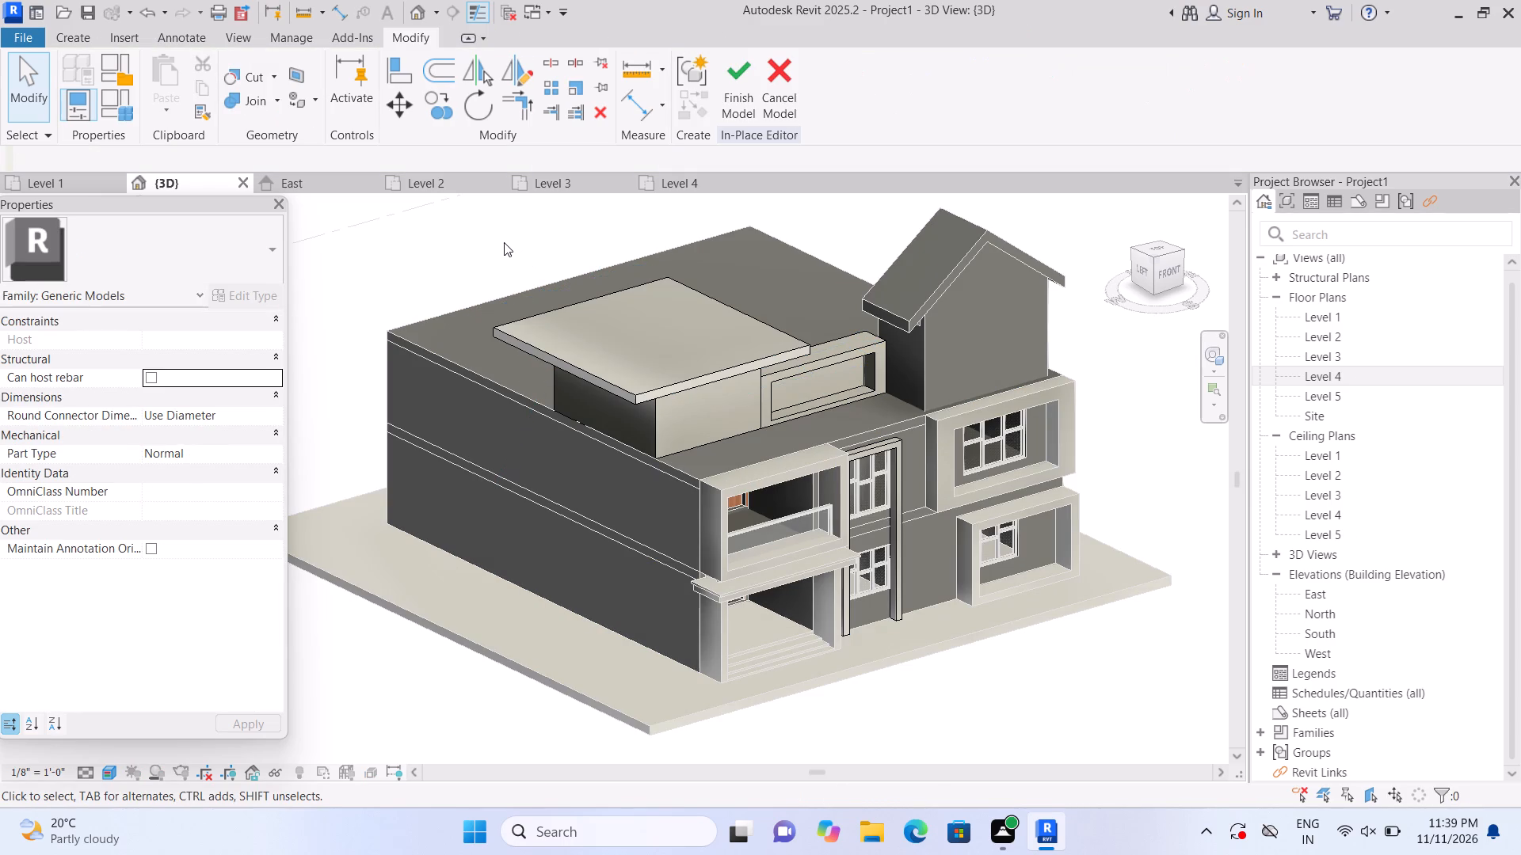
left_click(736, 104)
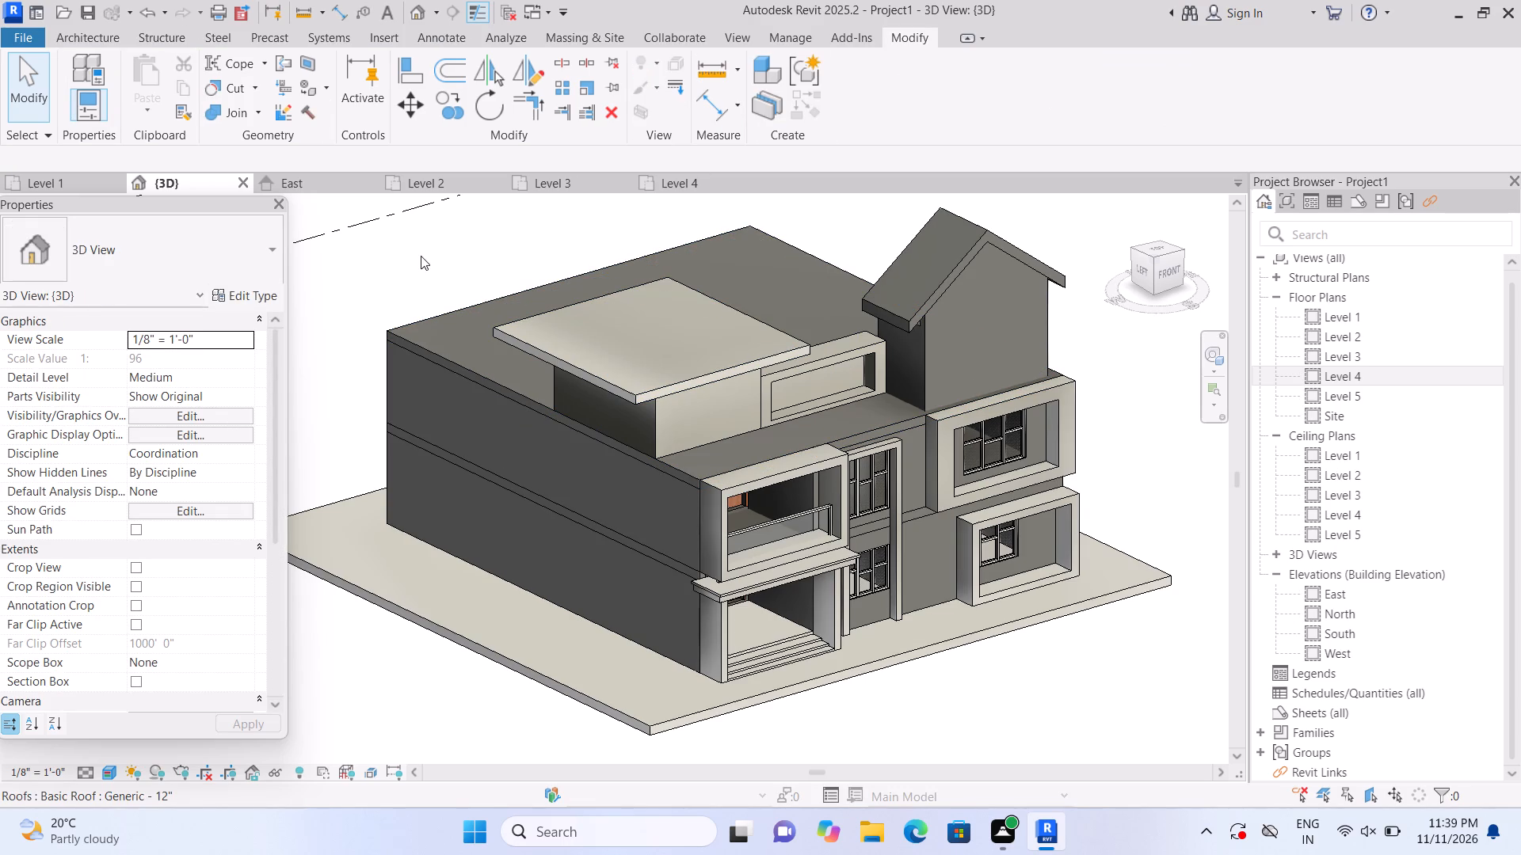
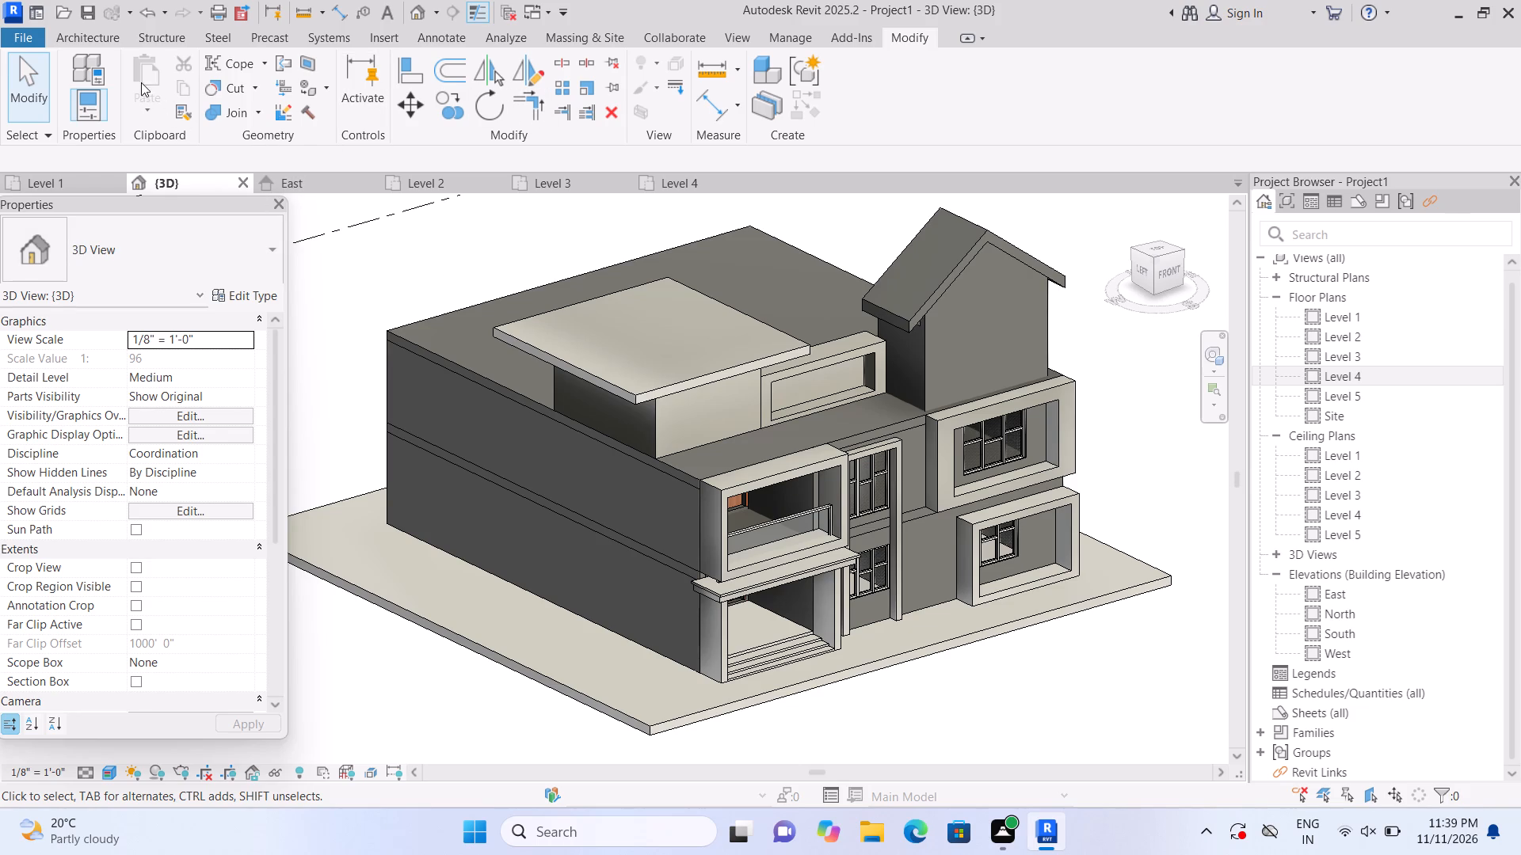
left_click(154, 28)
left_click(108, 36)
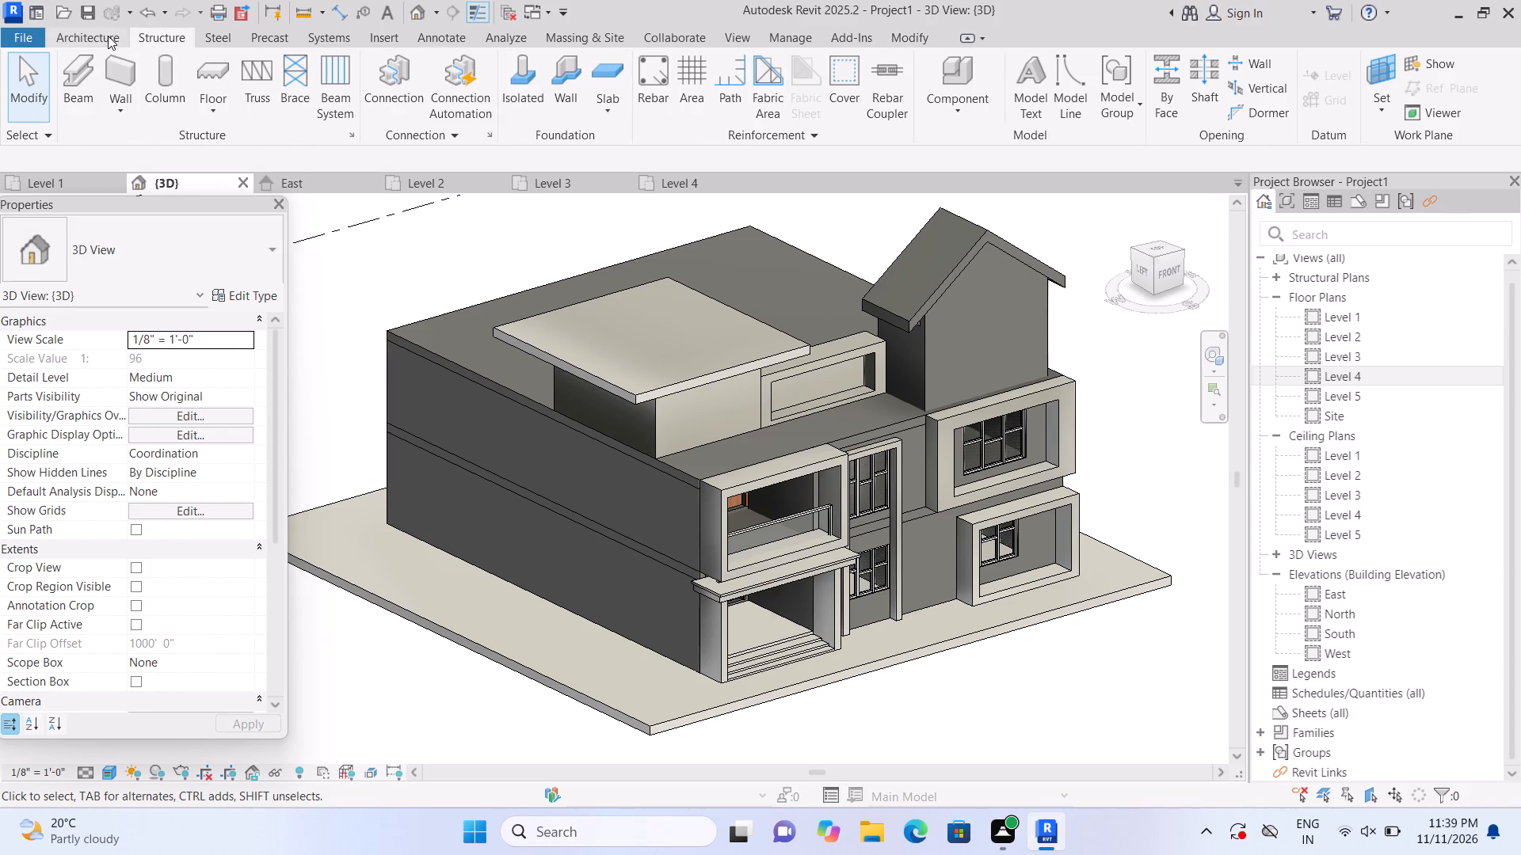
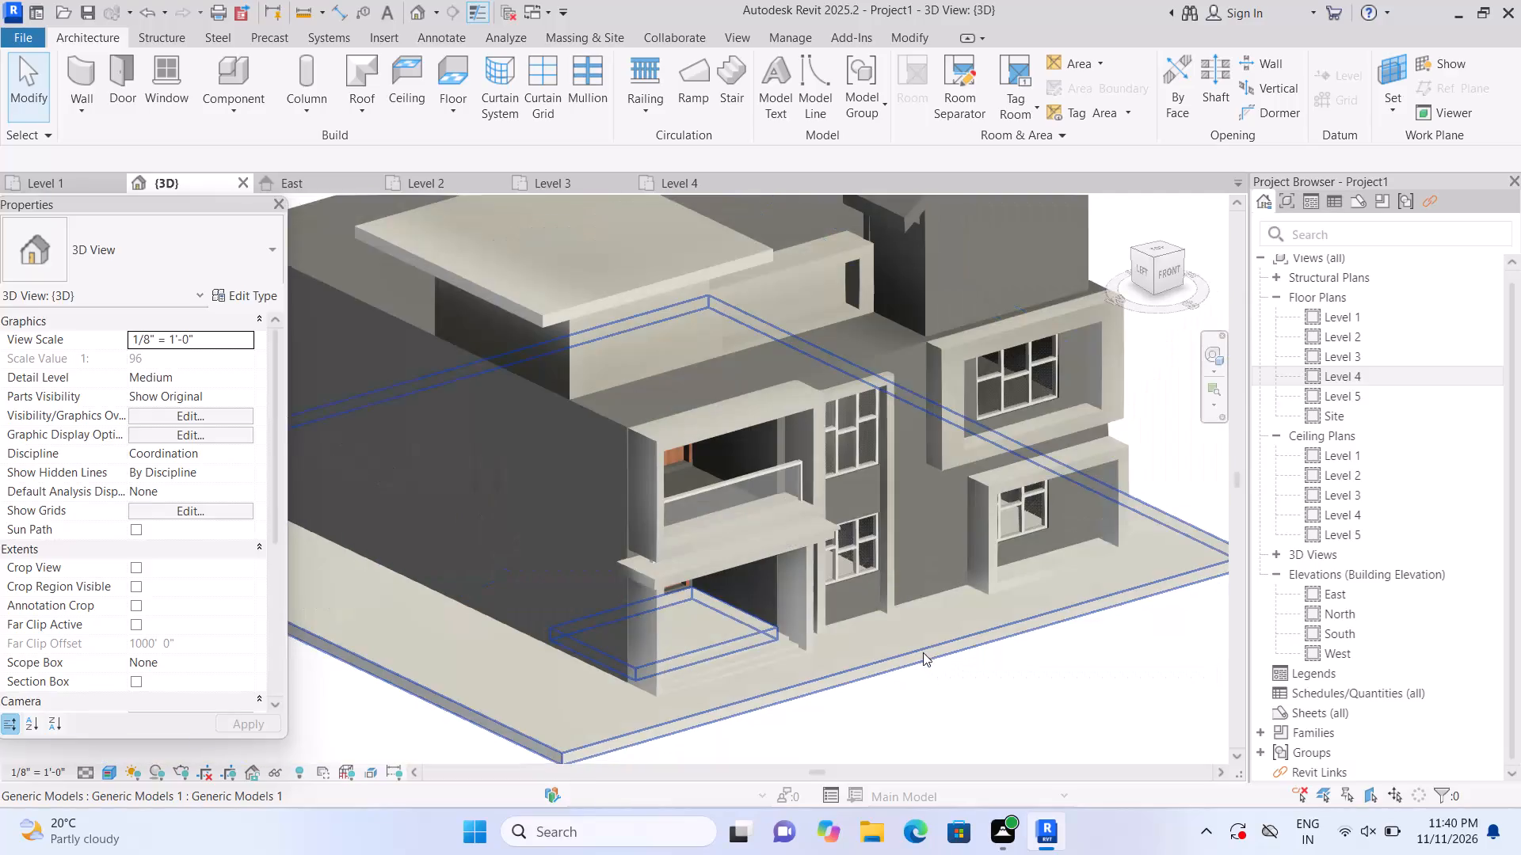
Examine the house in 3D from several angles, focusing on the front facade and the top-storey volumes.
scroll(923, 652, "down", 1)
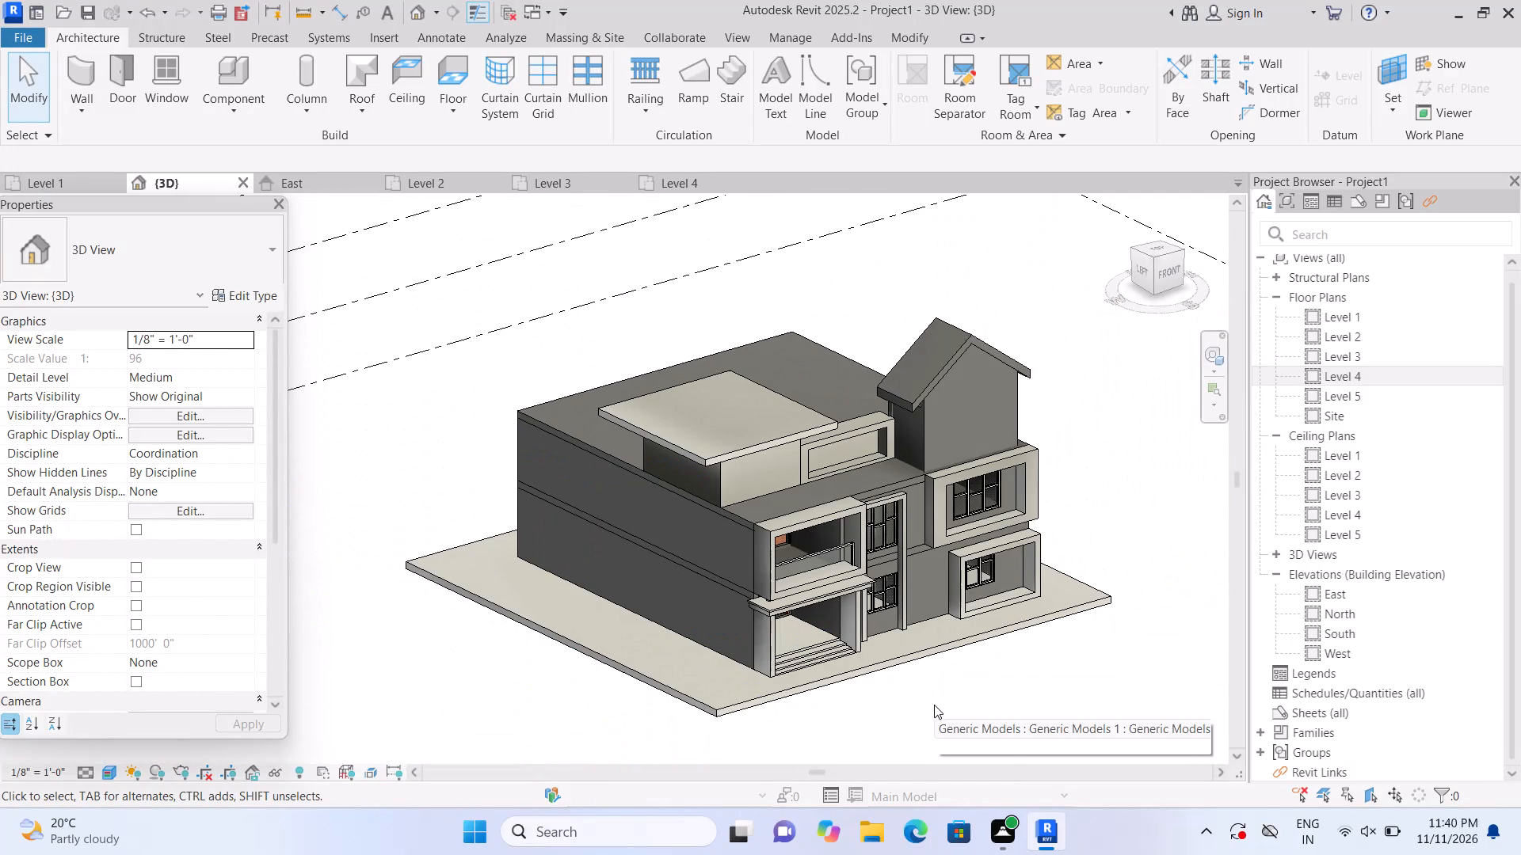
middle_click_drag(934, 705, 852, 642, "shift")
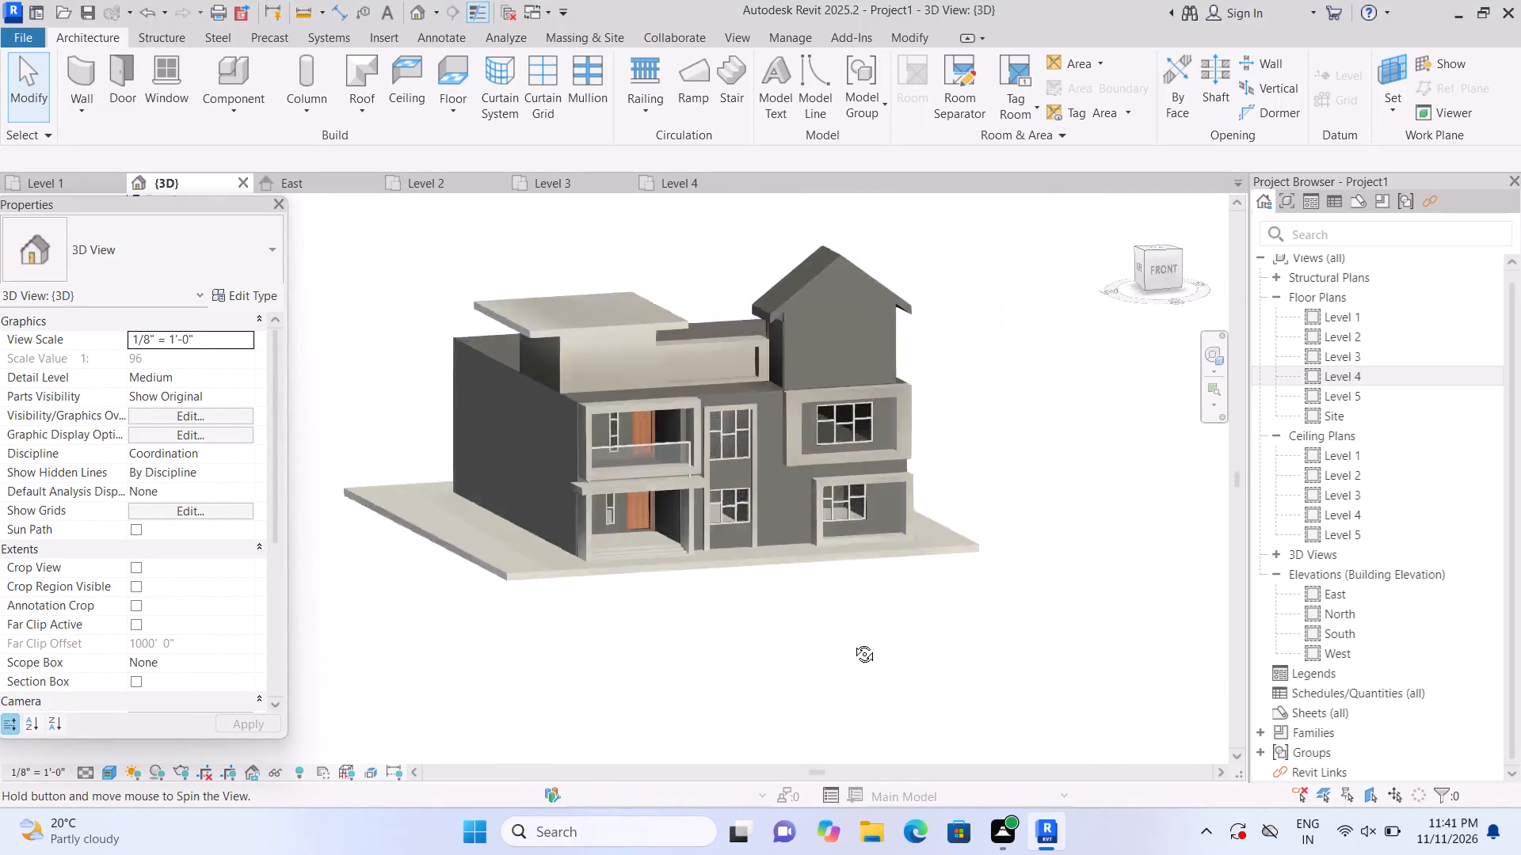
middle_click_drag(852, 642, 734, 340, "shift")
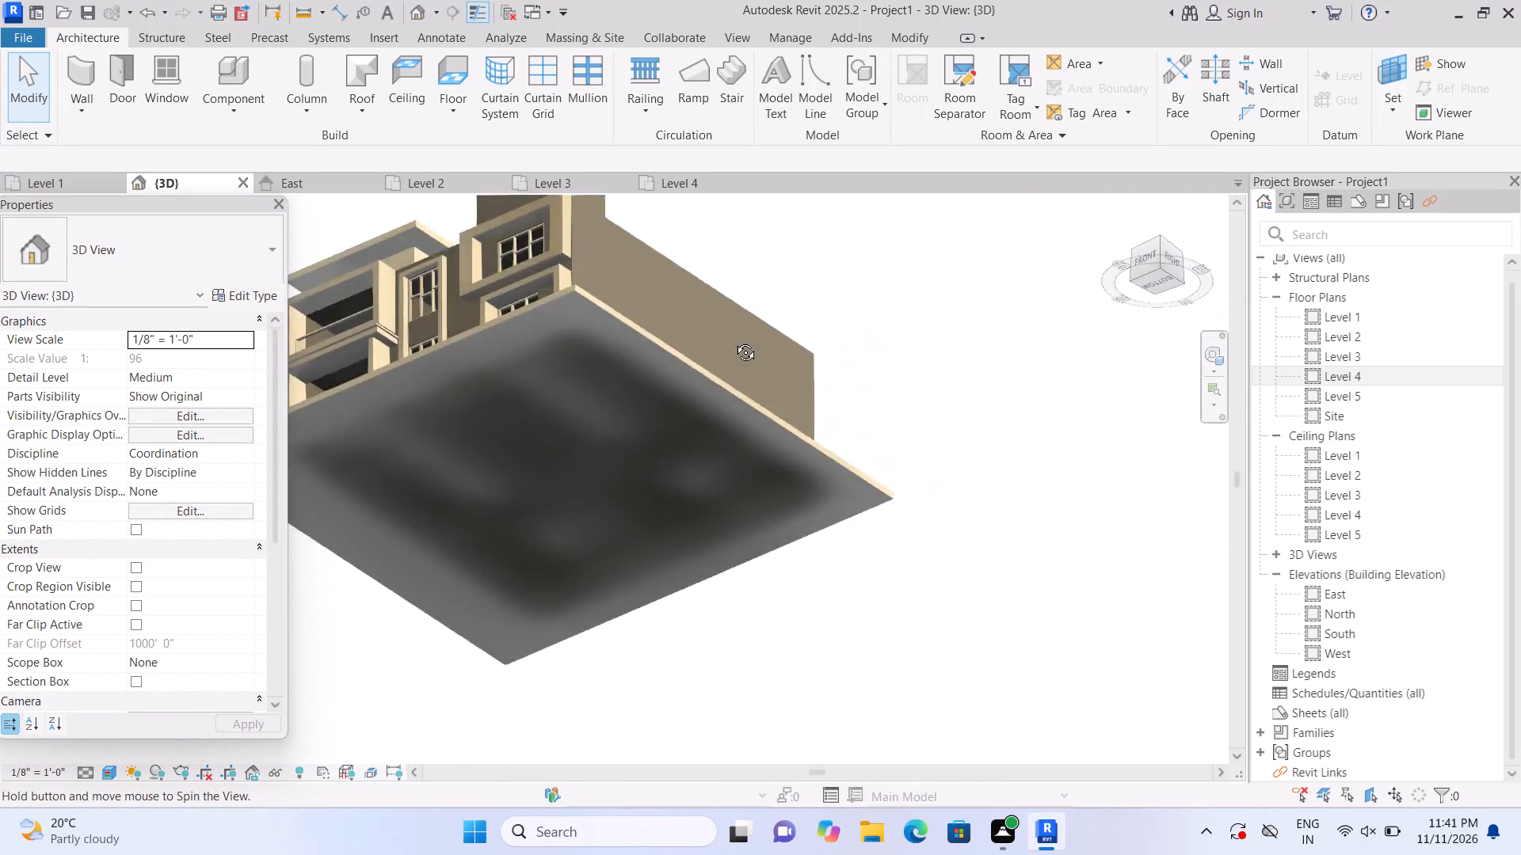
middle_click_drag(734, 340, 844, 585, "shift")
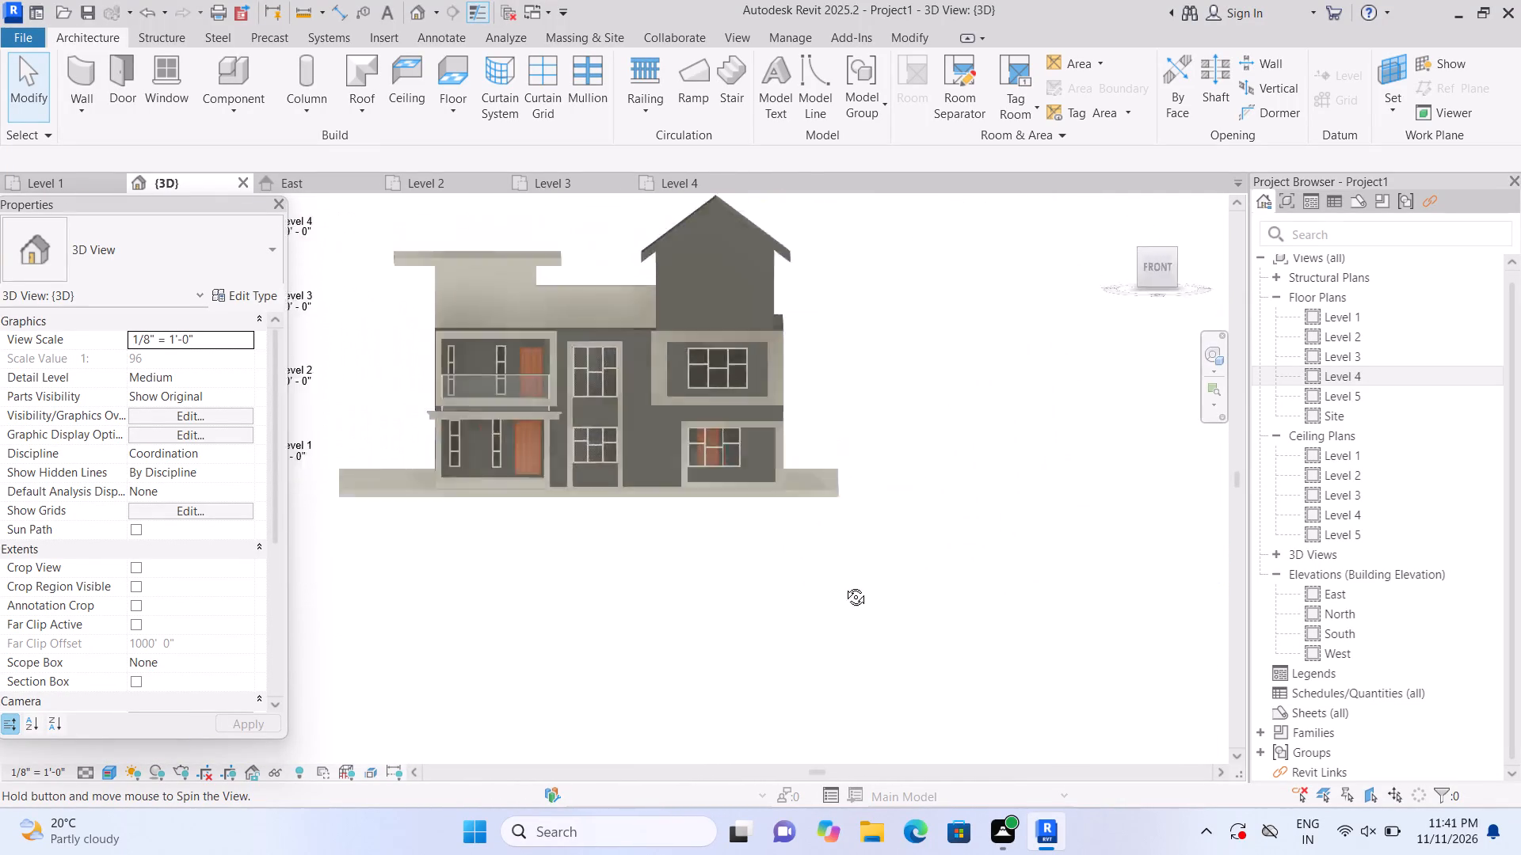
middle_click_drag(844, 585, 940, 649, "shift")
middle_click_drag(944, 659, 823, 671)
scroll(829, 674, "up", 1)
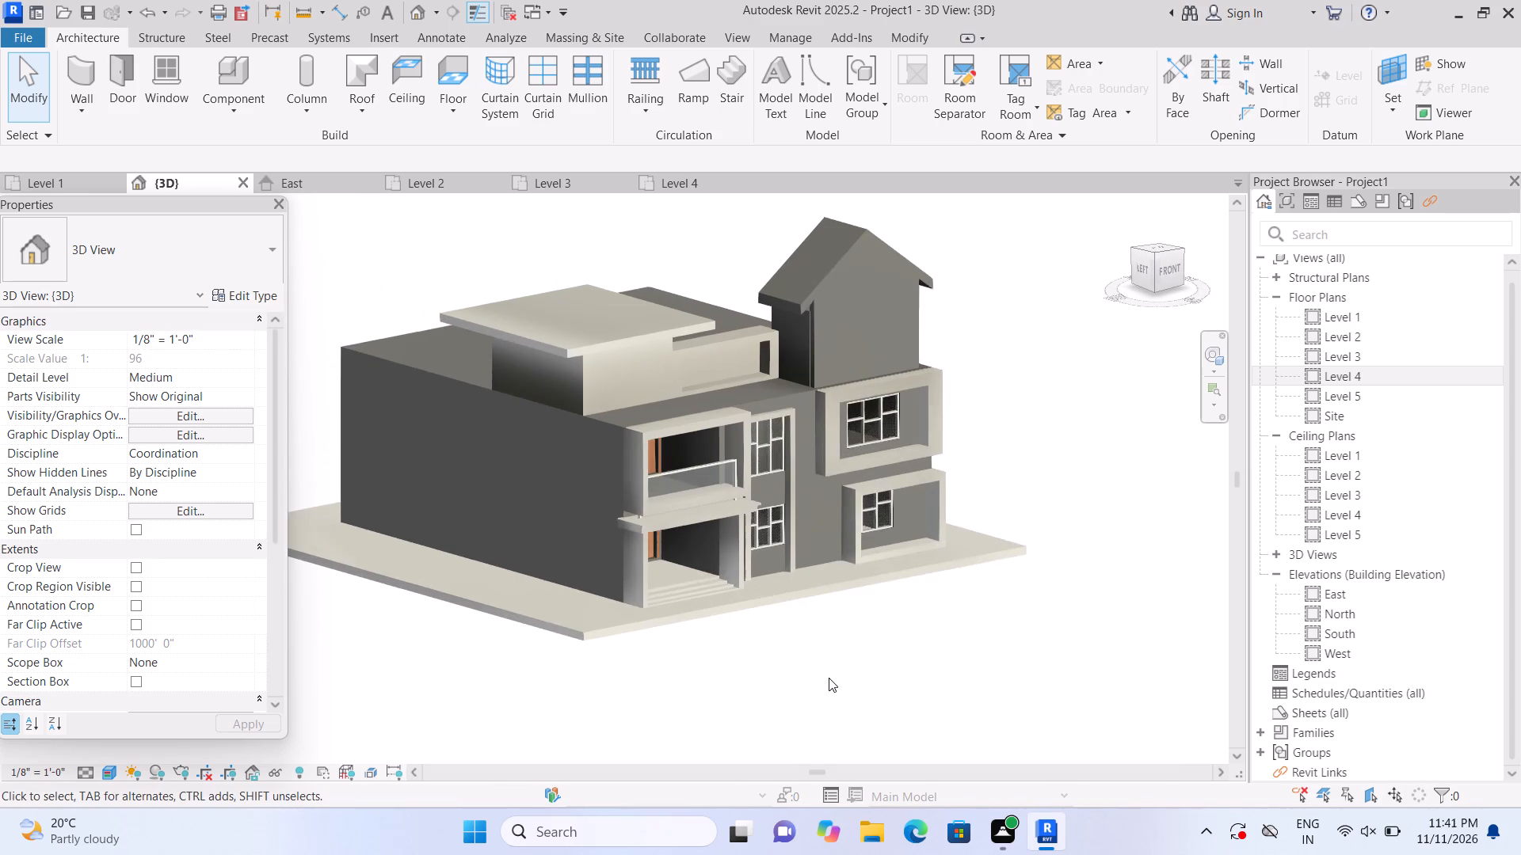
middle_click_drag(864, 686, 916, 730)
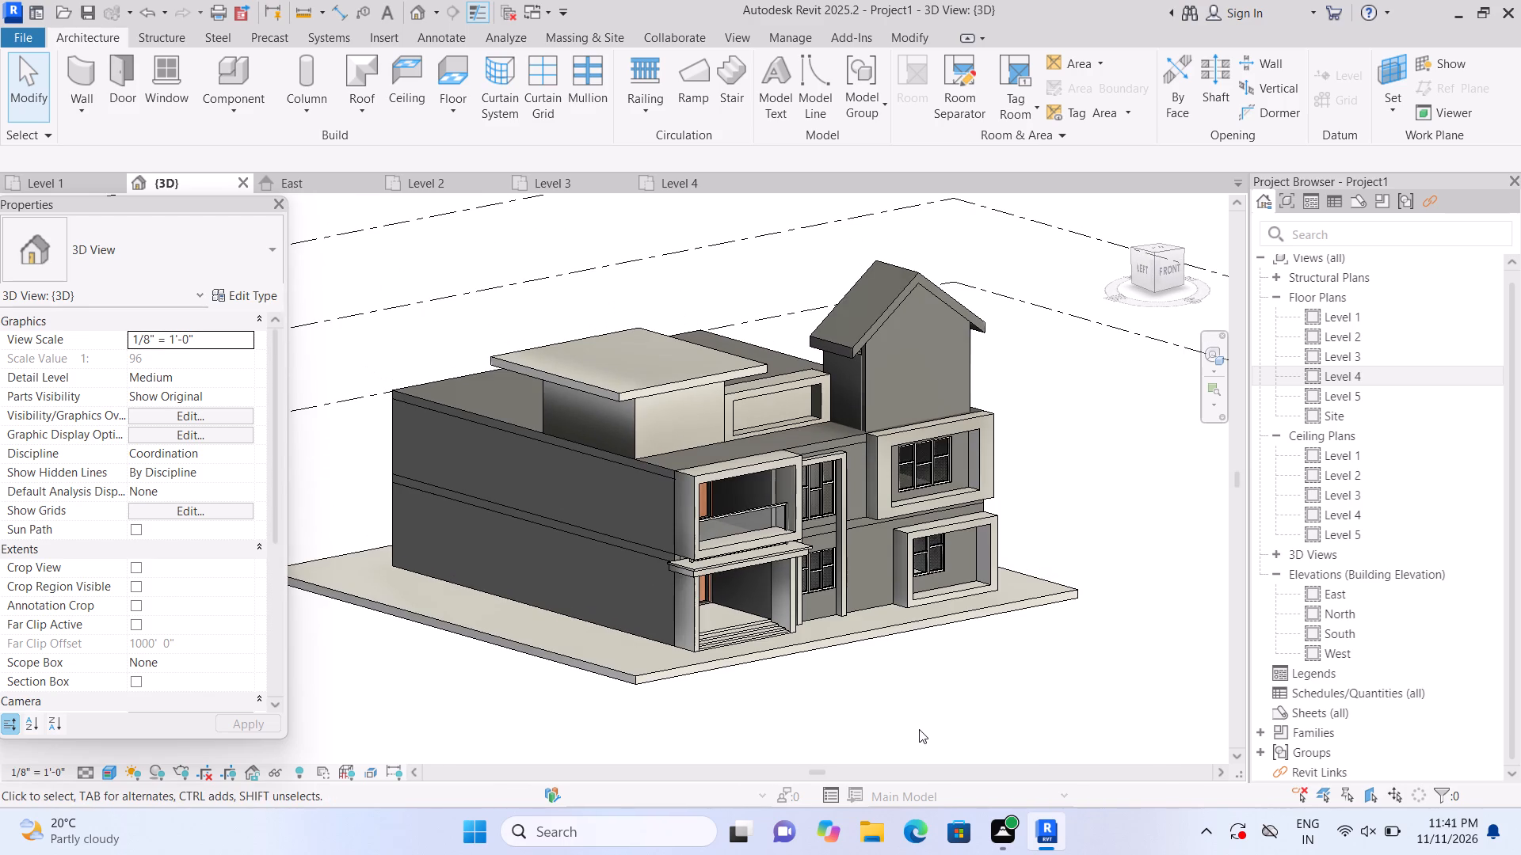
middle_click_drag(918, 688, 961, 706)
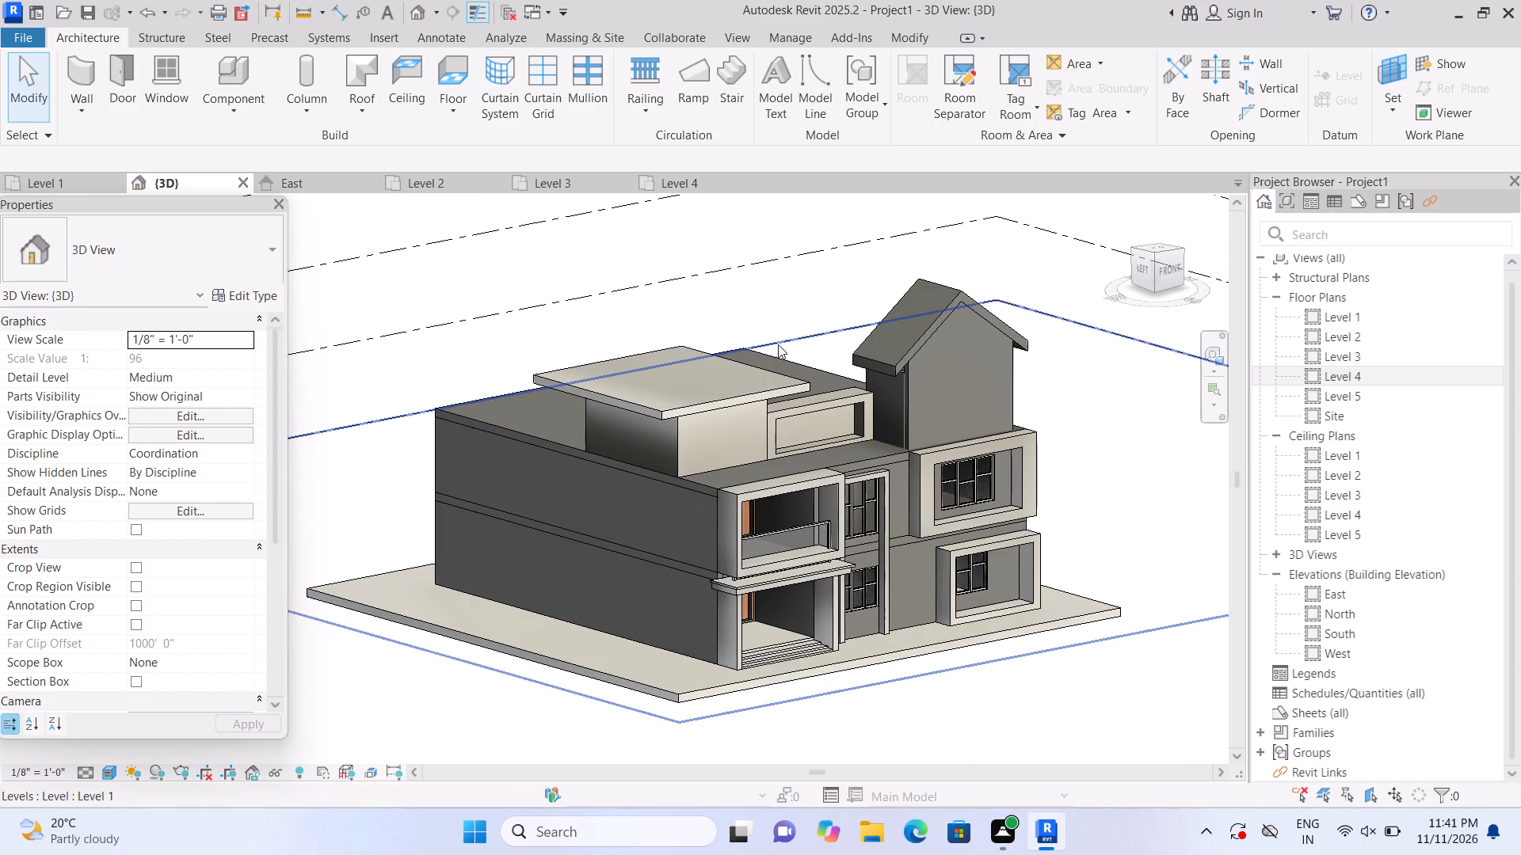
scroll(780, 343, "up", 1)
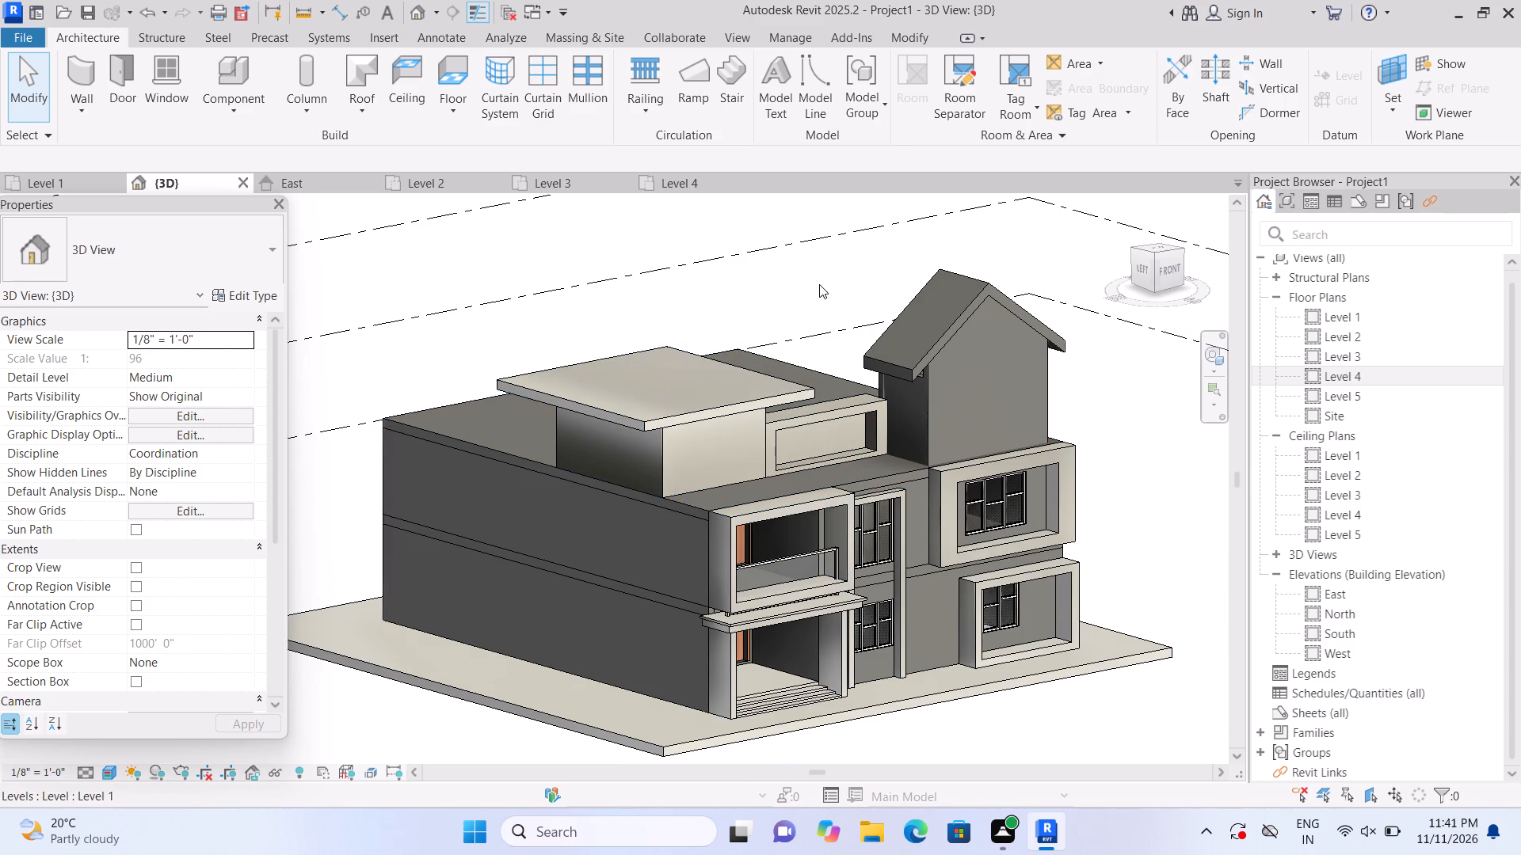
scroll(742, 588, "up", 5)
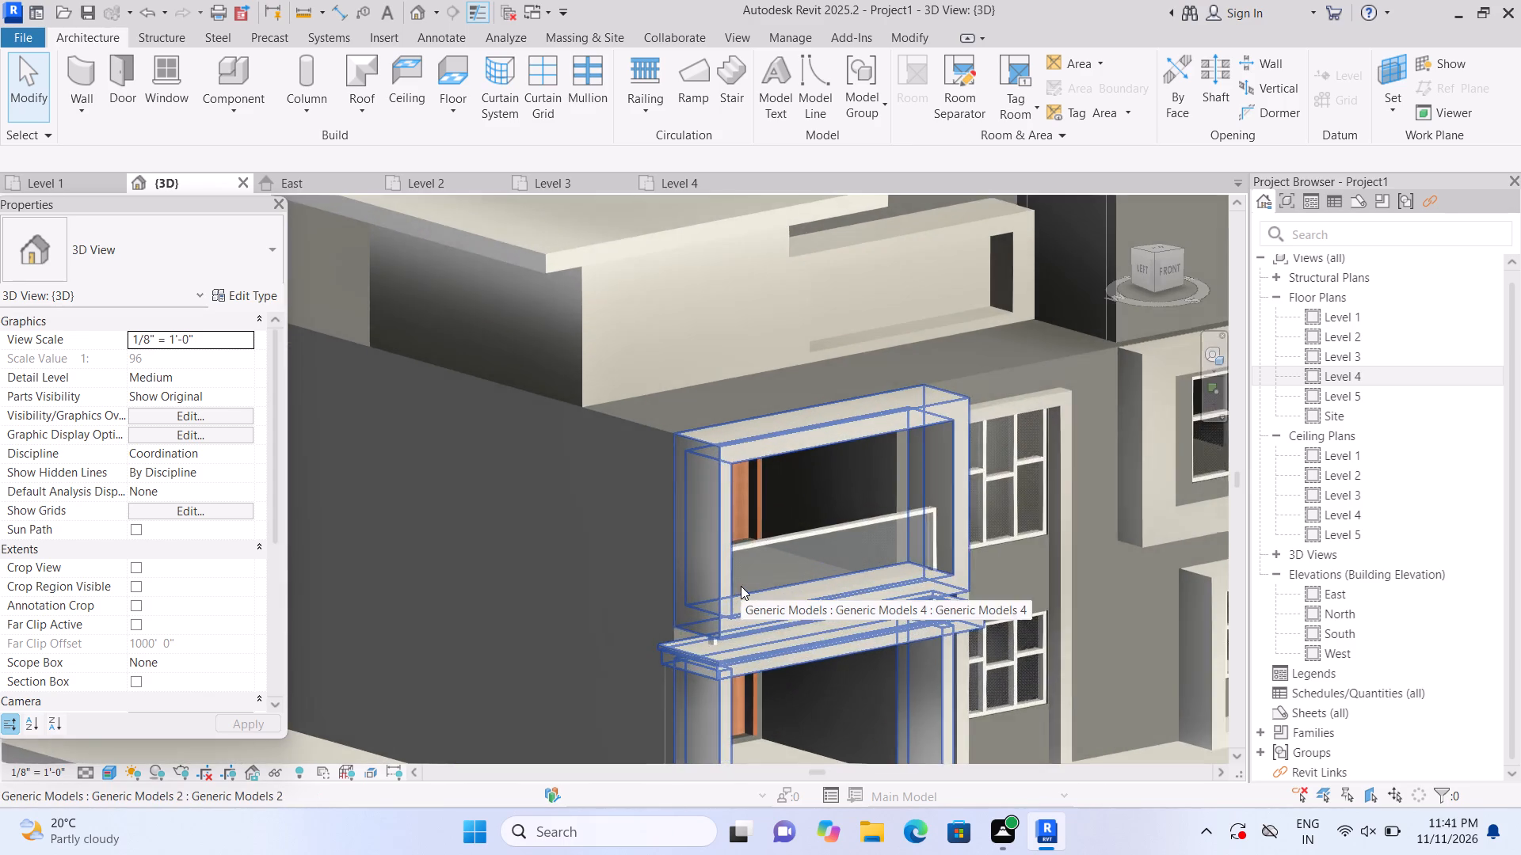
scroll(745, 583, "down", 6)
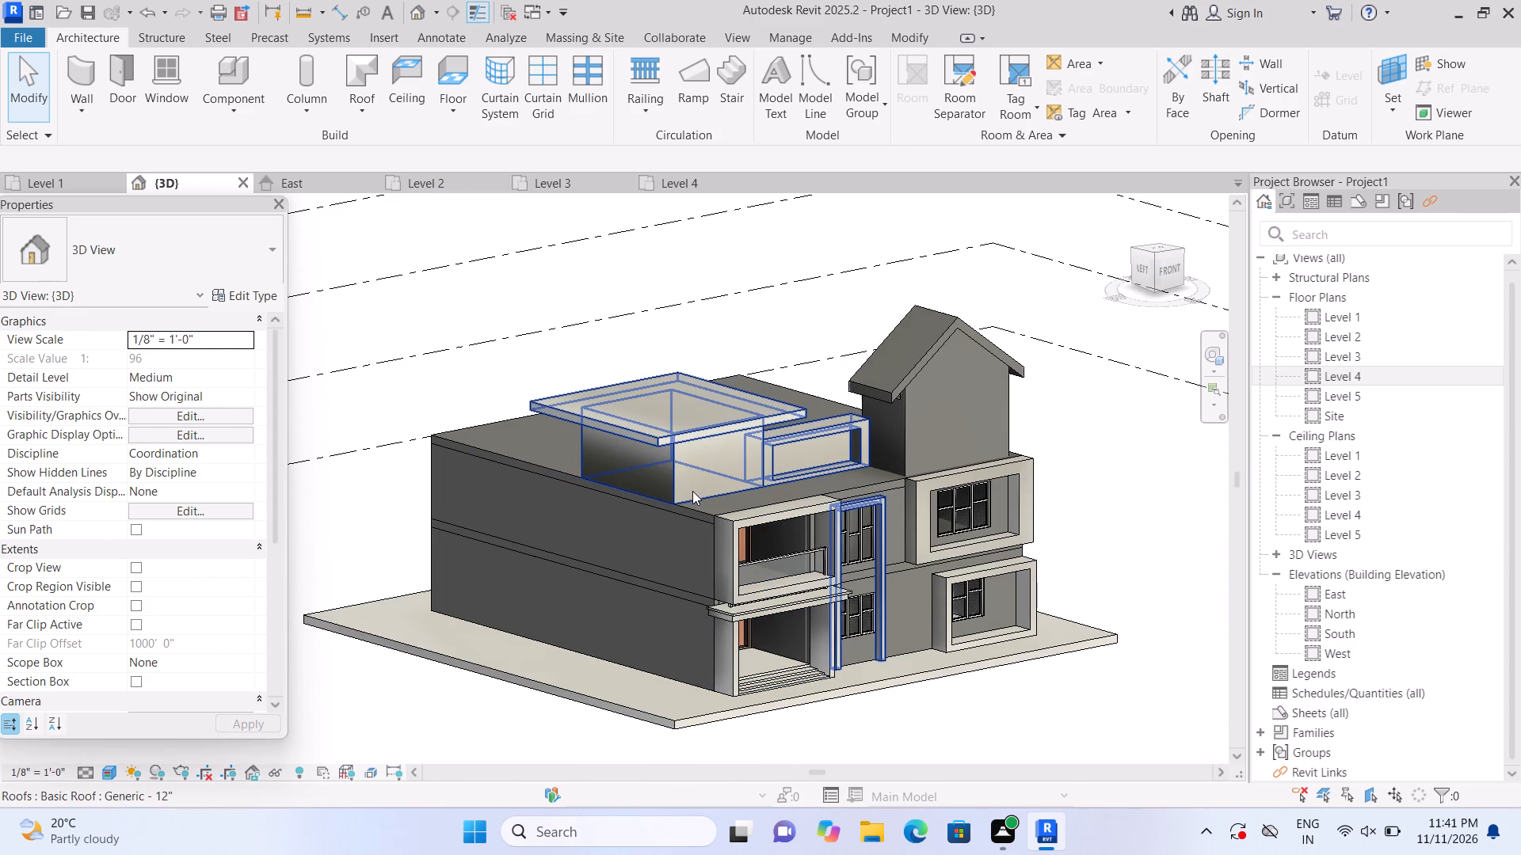
scroll(793, 497, "up", 5)
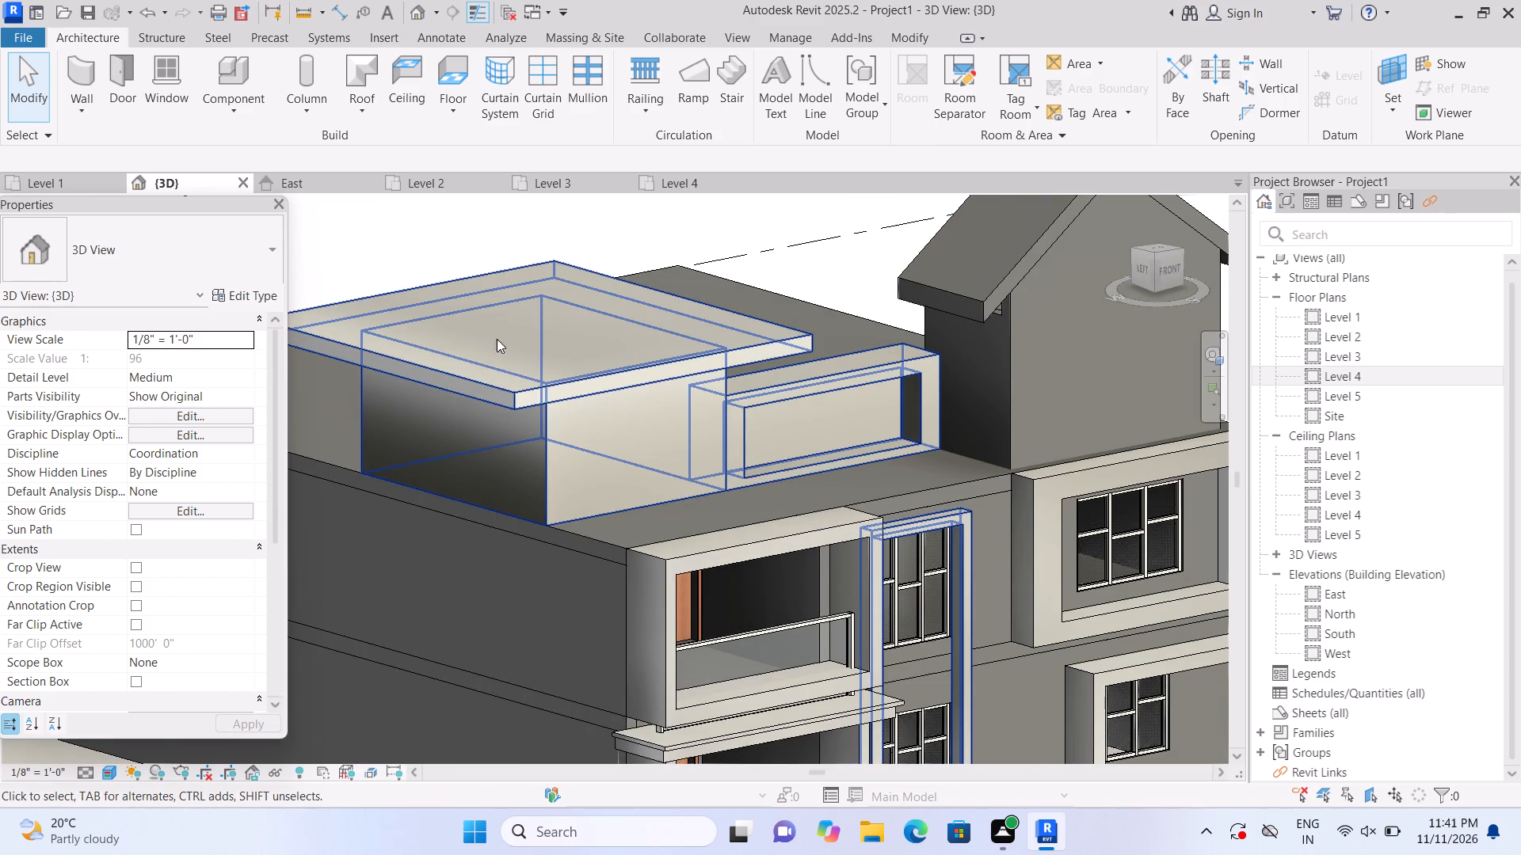
scroll(500, 325, "down", 5)
middle_click_drag(882, 700, 940, 733)
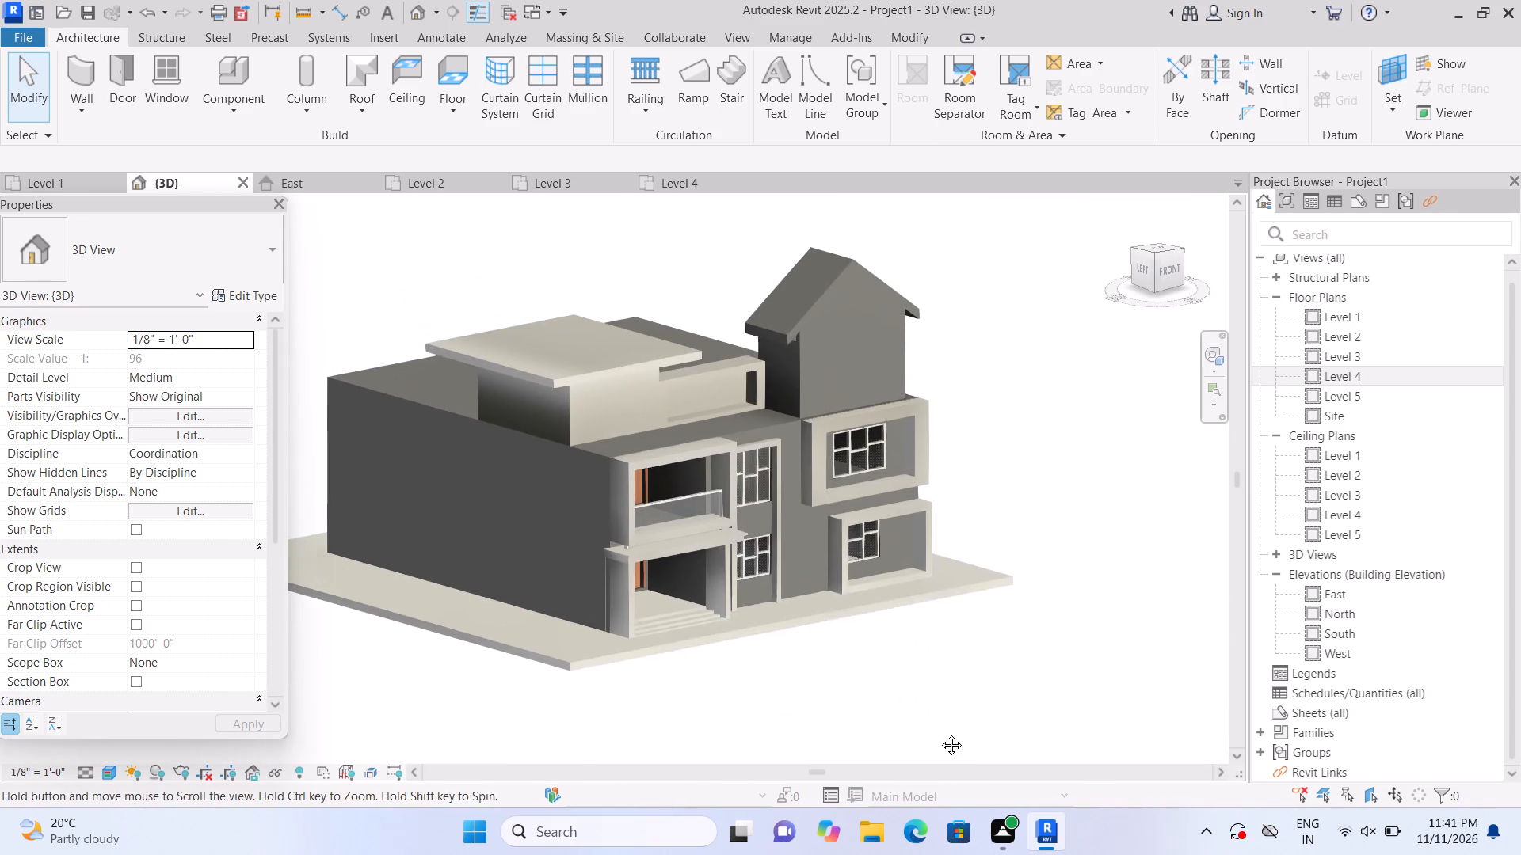
middle_click_drag(940, 733, 942, 739)
scroll(931, 374, "up", 1)
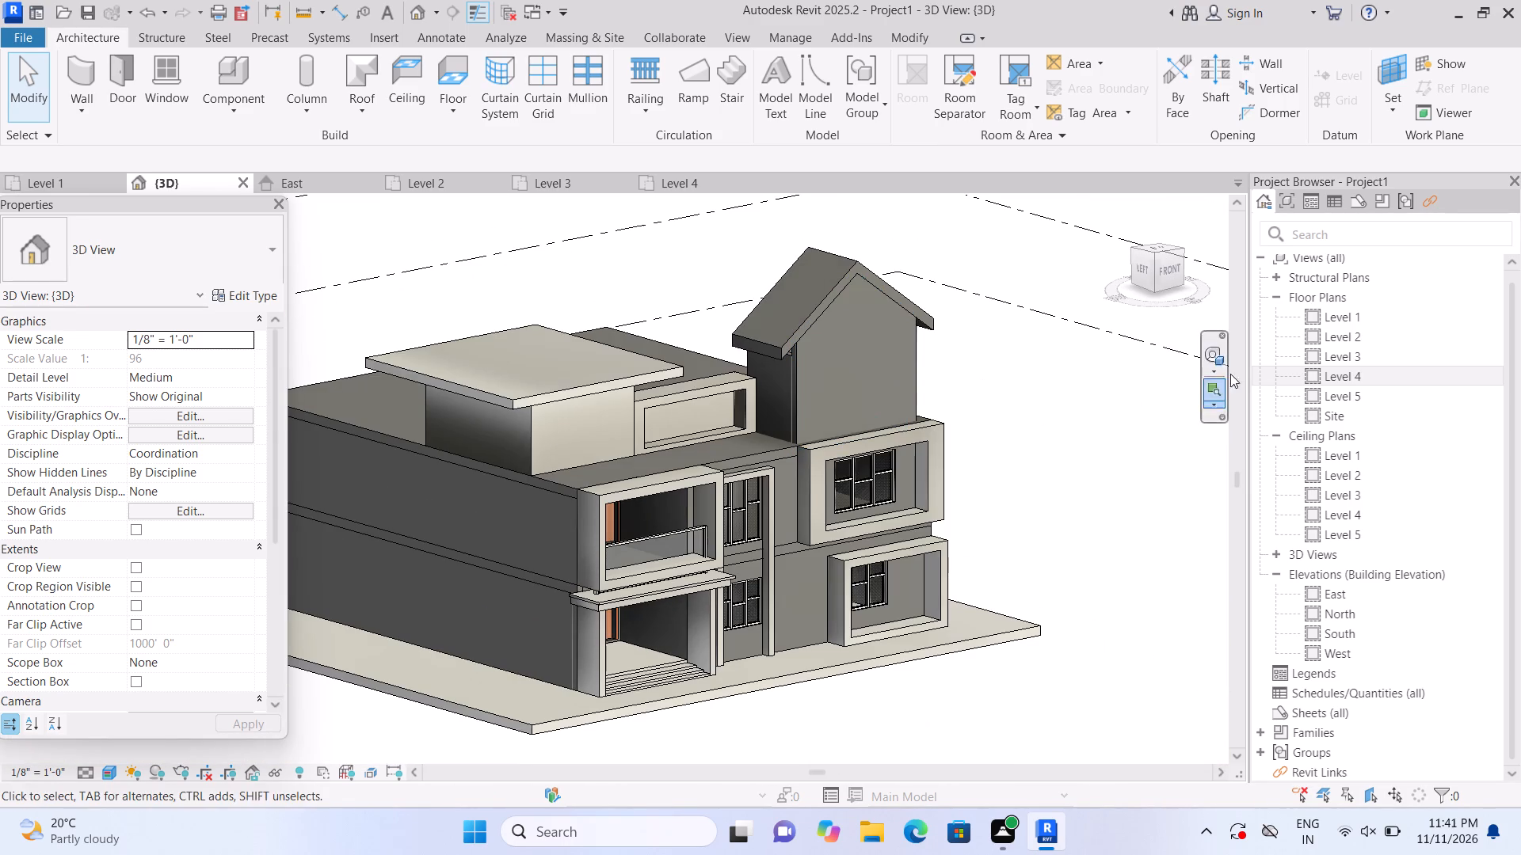
On the Level 3 plan, draw a Curtain Wall 1 about 1'-10" long within the front wall of the gabled room.
double_click(1315, 356)
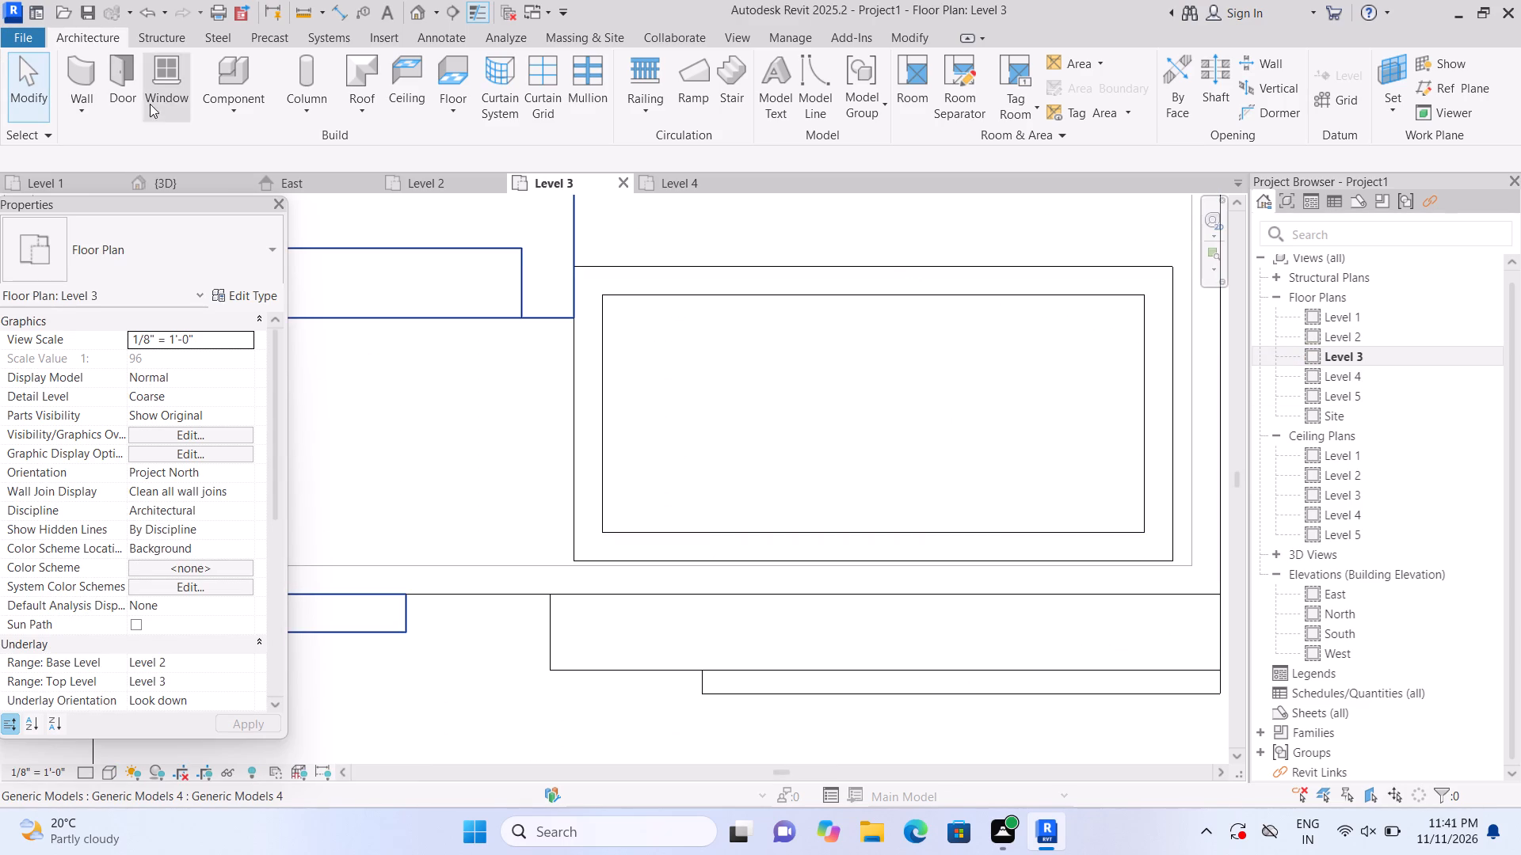
left_click(85, 64)
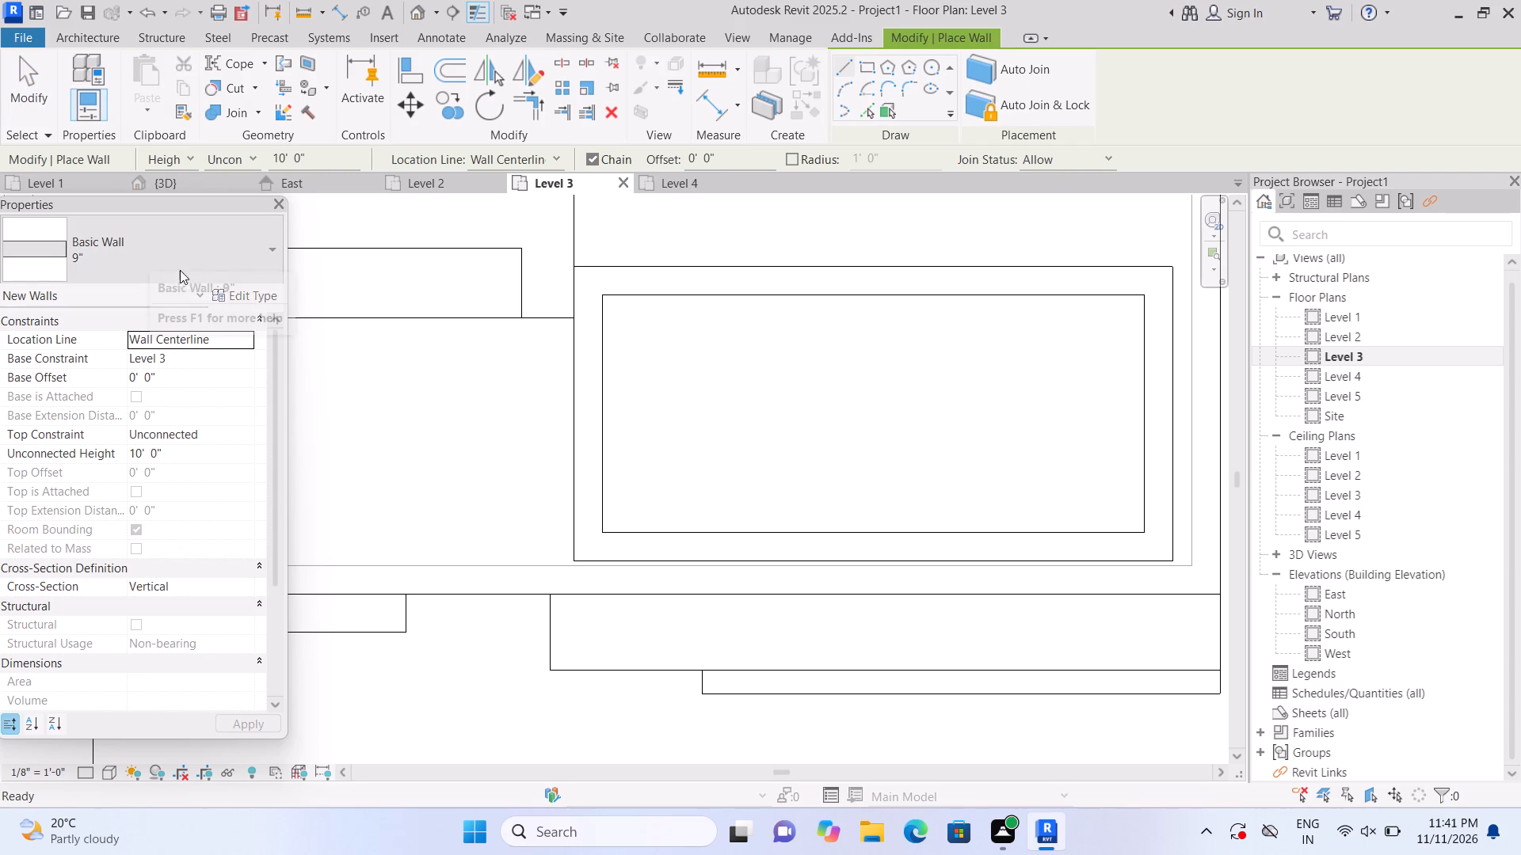
left_click(249, 246)
scroll(189, 492, "down", 7)
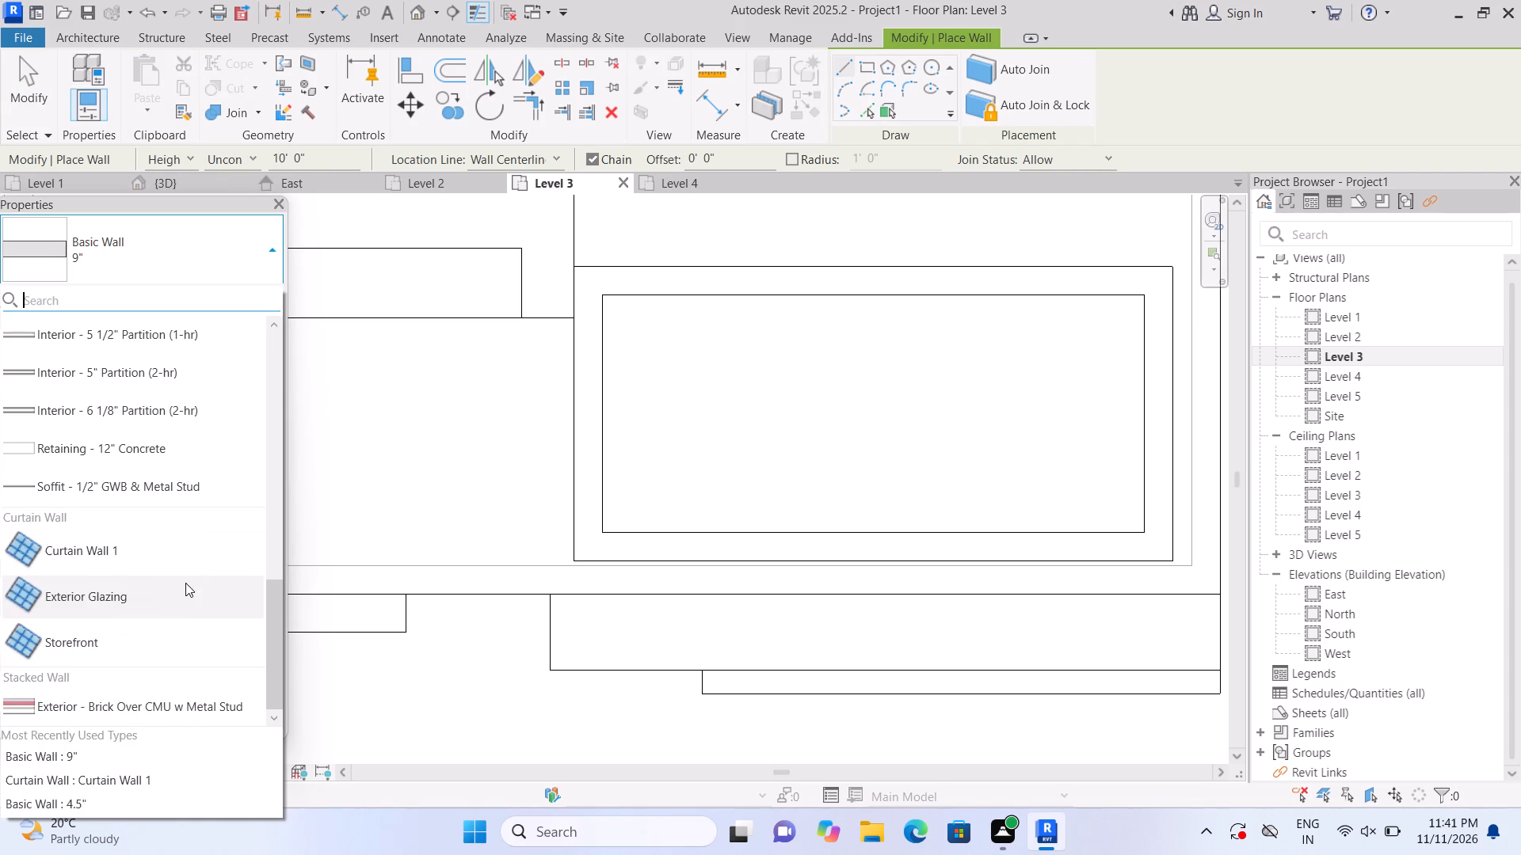
left_click(177, 557)
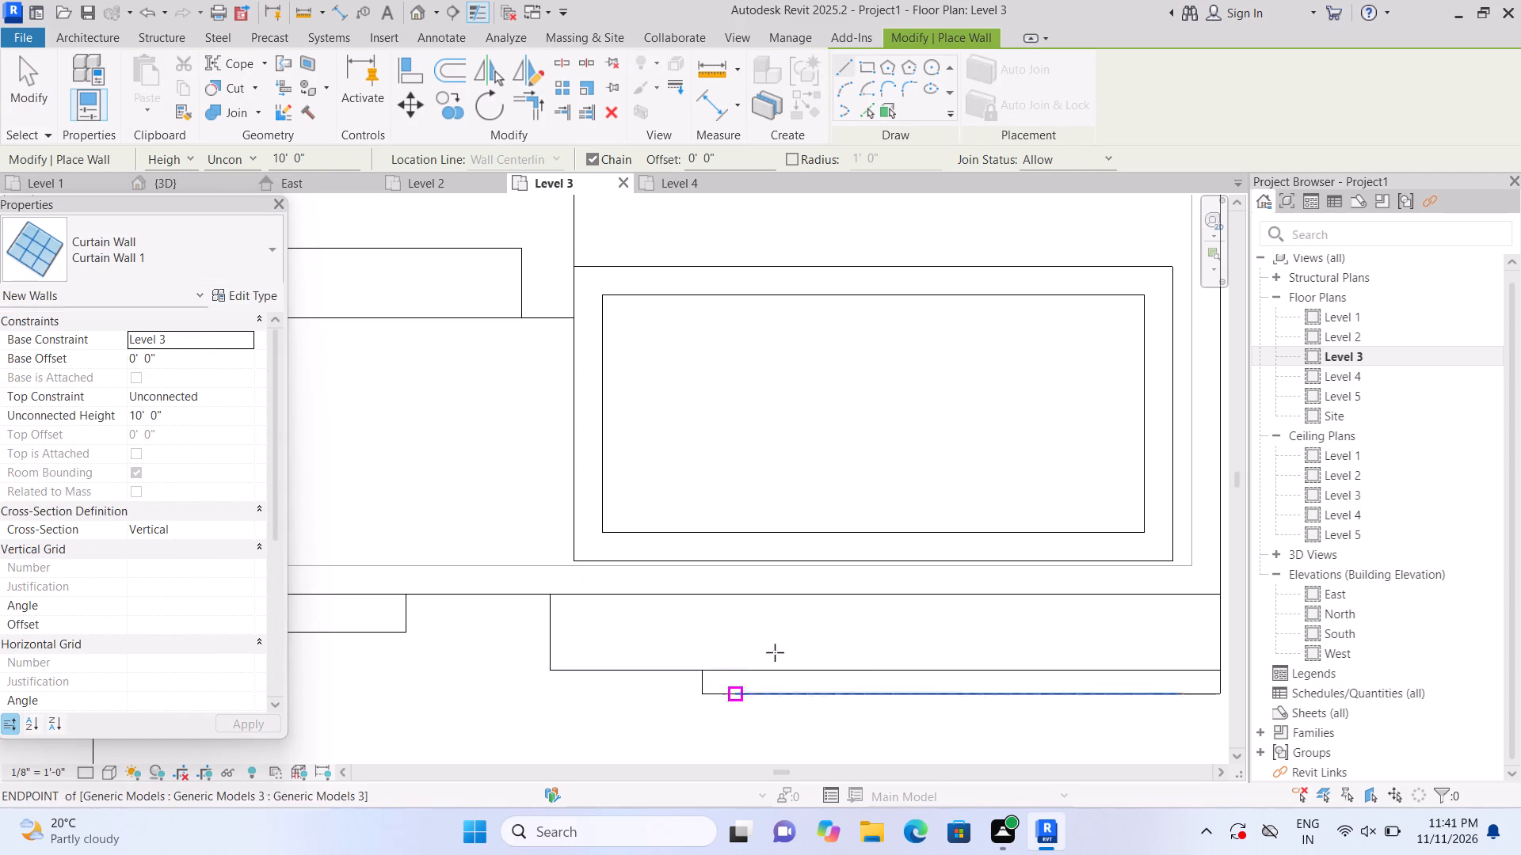
left_click(803, 549)
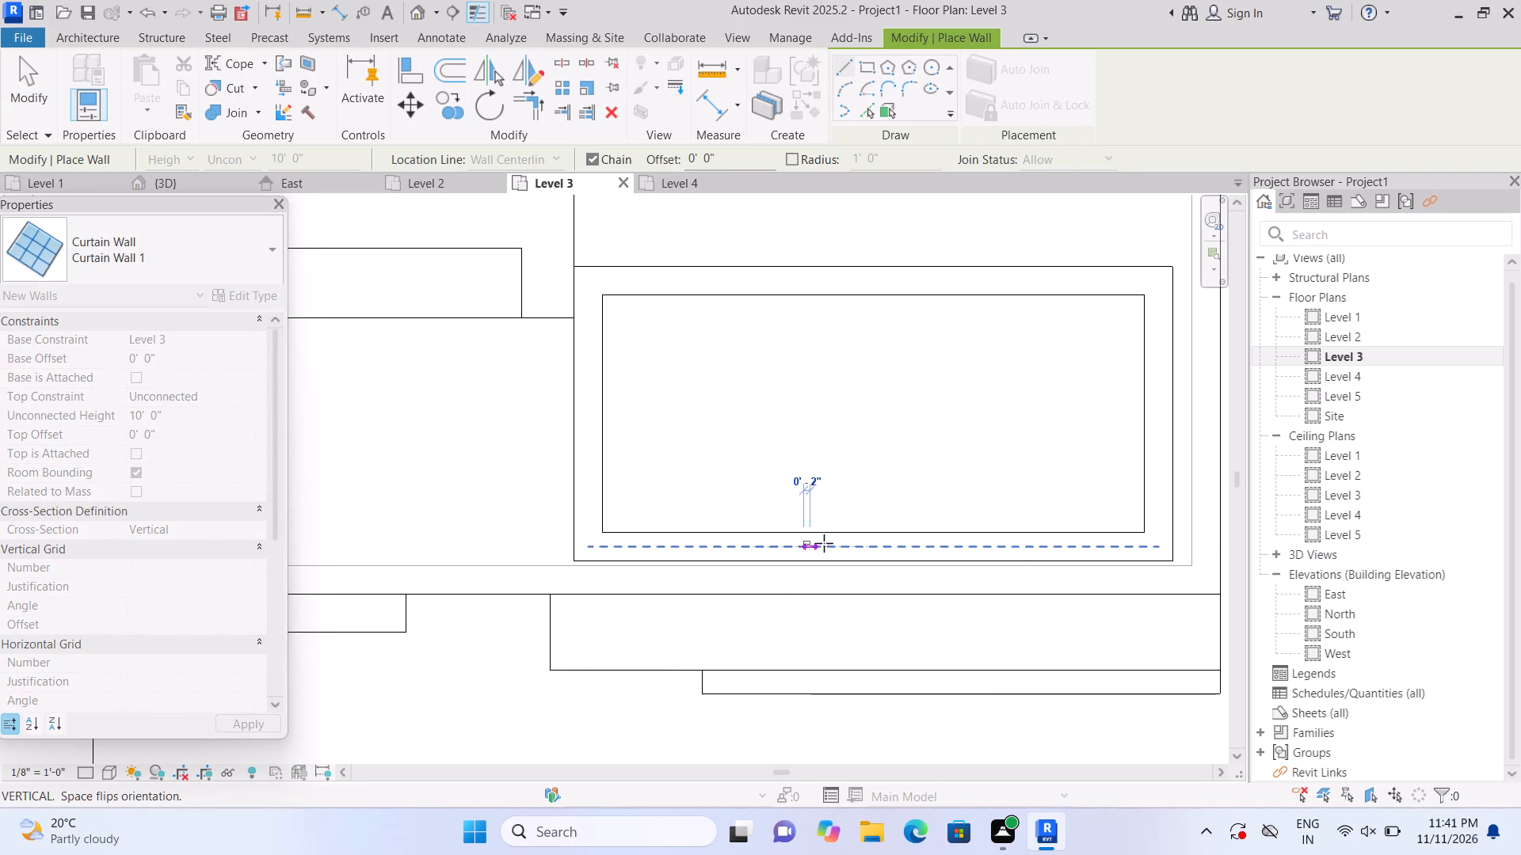
left_click(869, 547)
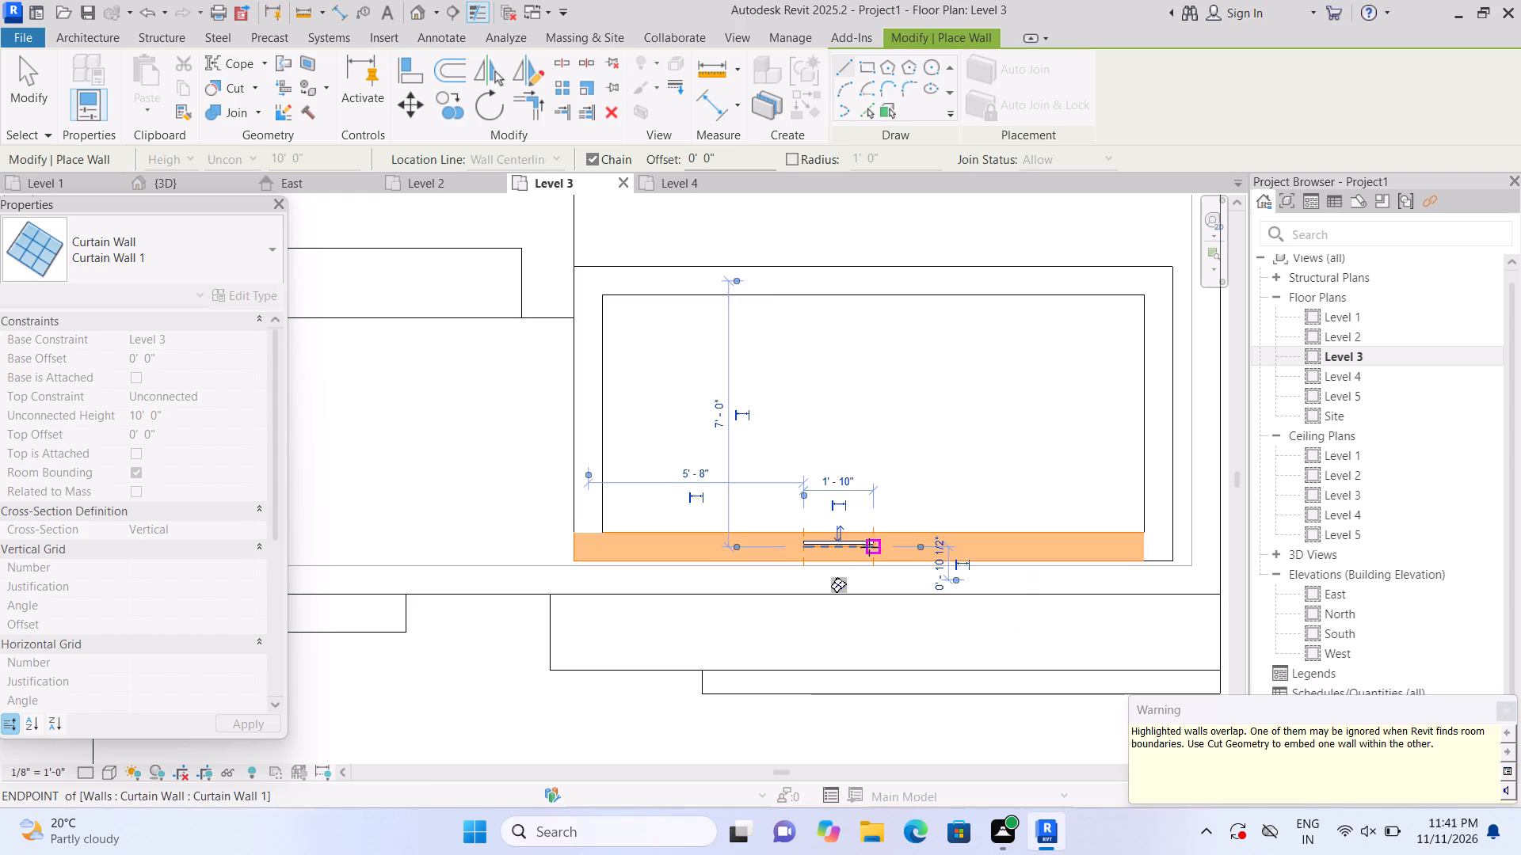
Cut the gabled room's front wall with the new curtain wall using Cut Geometry.
left_click(257, 84)
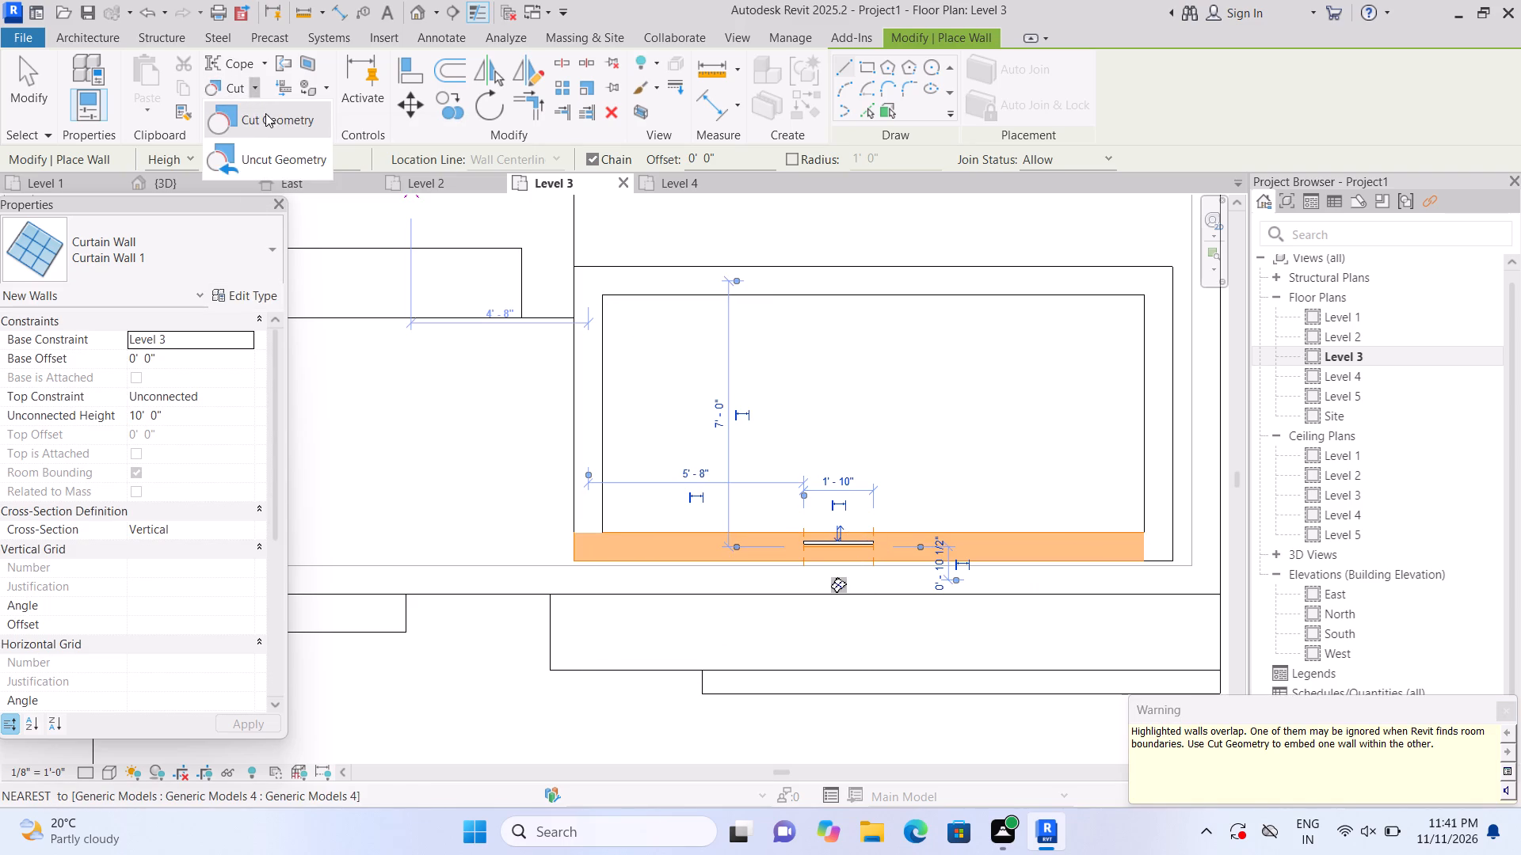
left_click(267, 113)
left_click(935, 541)
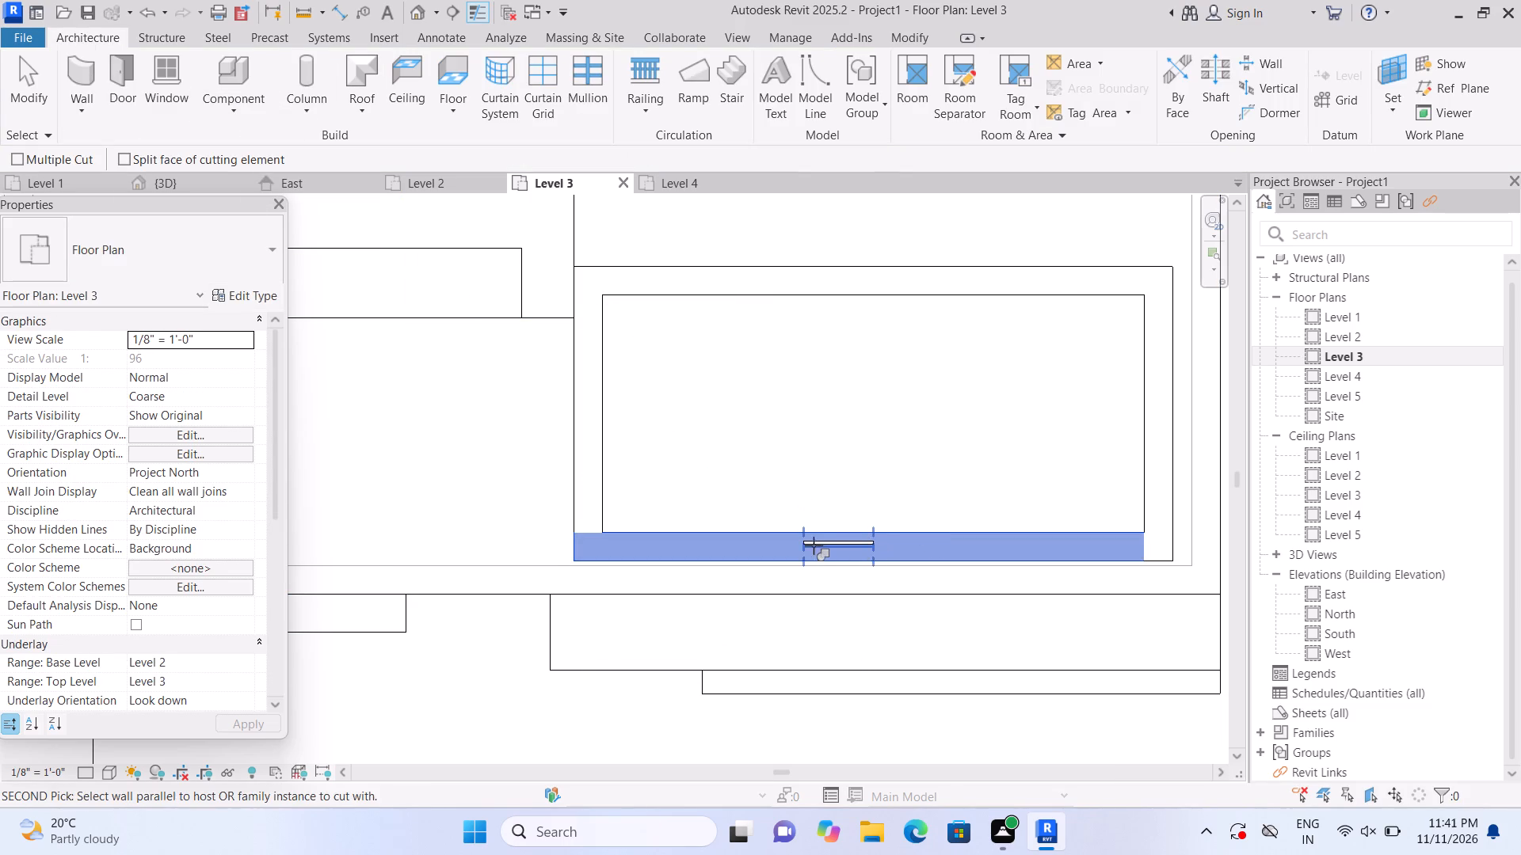
left_click(814, 544)
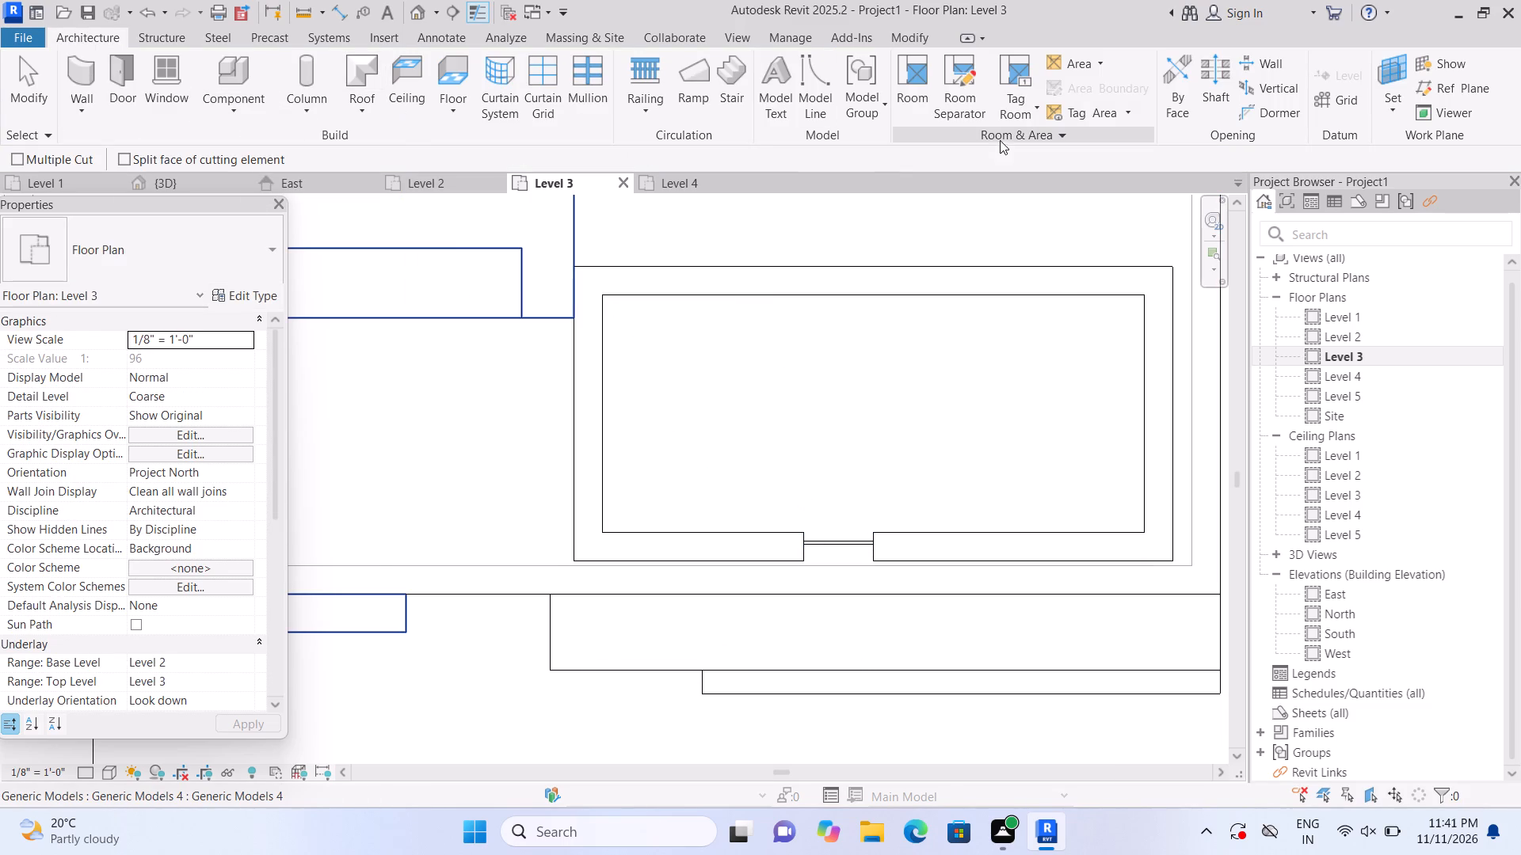
In the 3D view, raise the new curtain wall's bottom edge to a base offset of about 2'-3".
left_click(414, 6)
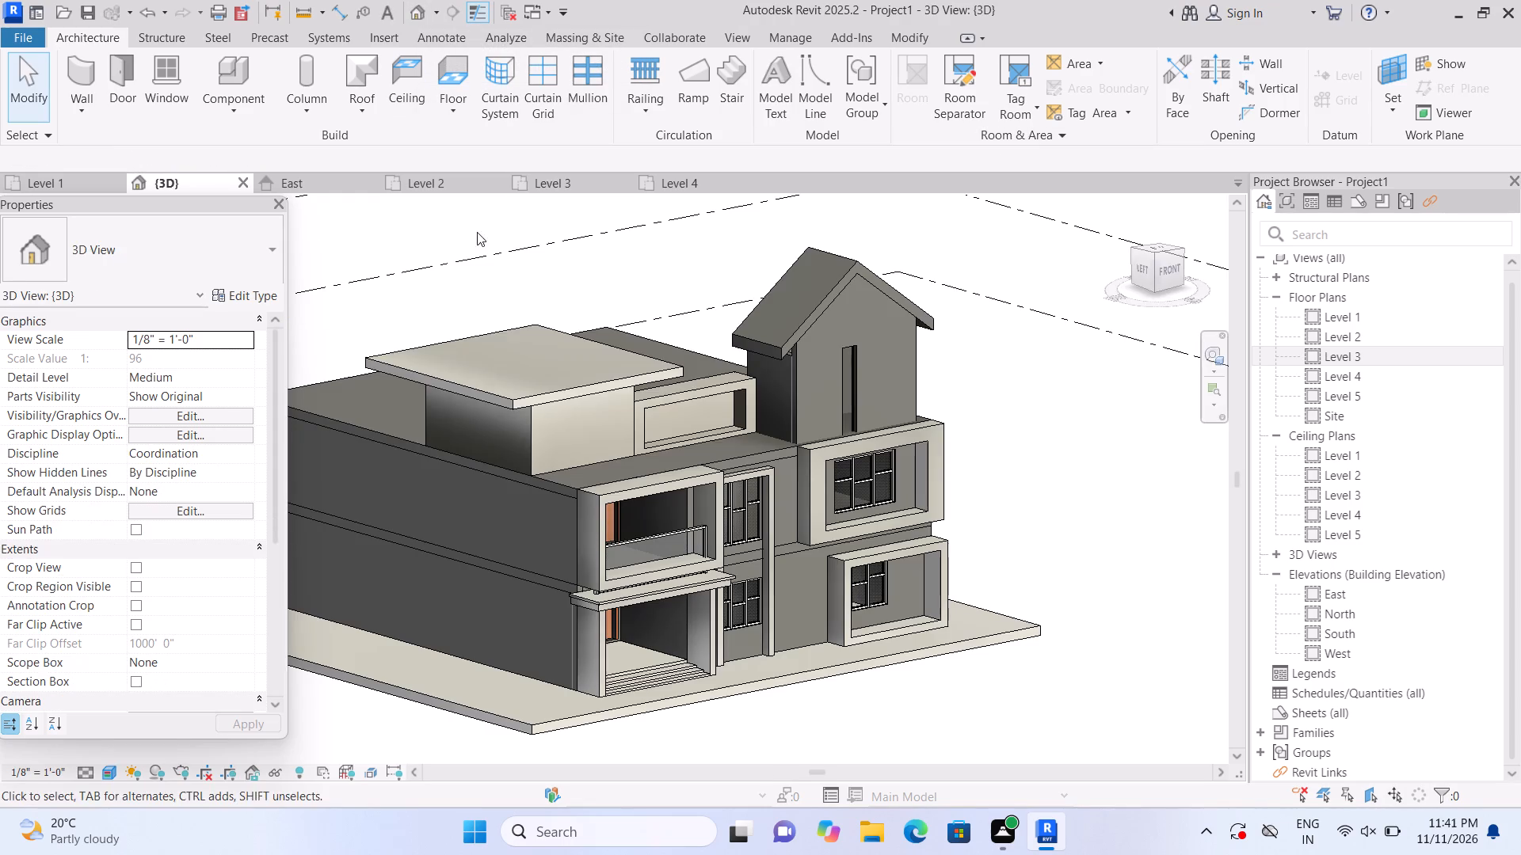
scroll(841, 381, "up", 8)
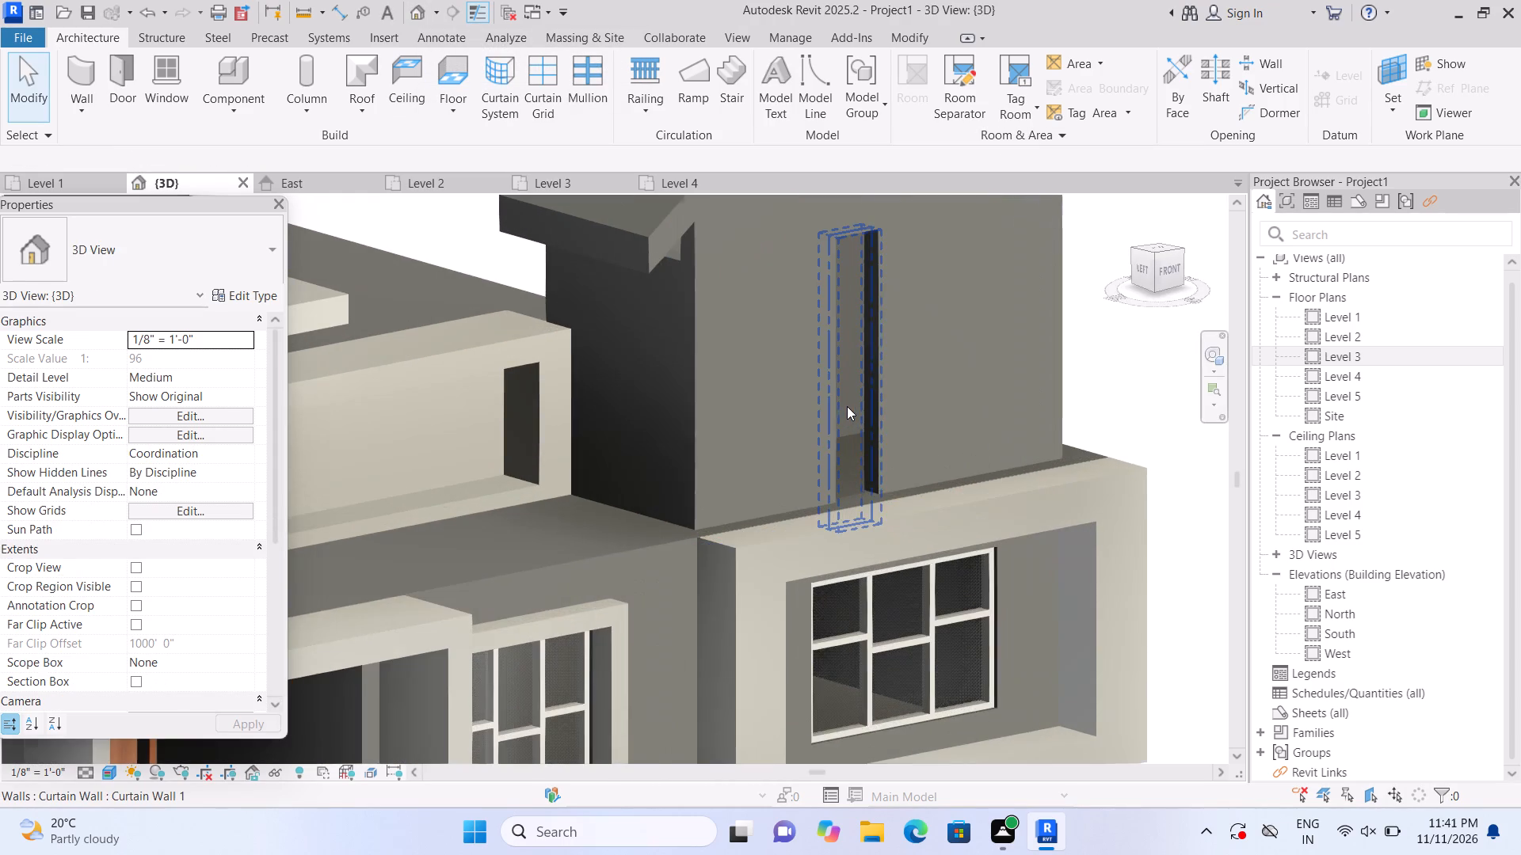
left_click(848, 405)
scroll(857, 433, "up", 3)
scroll(871, 560, "up", 2)
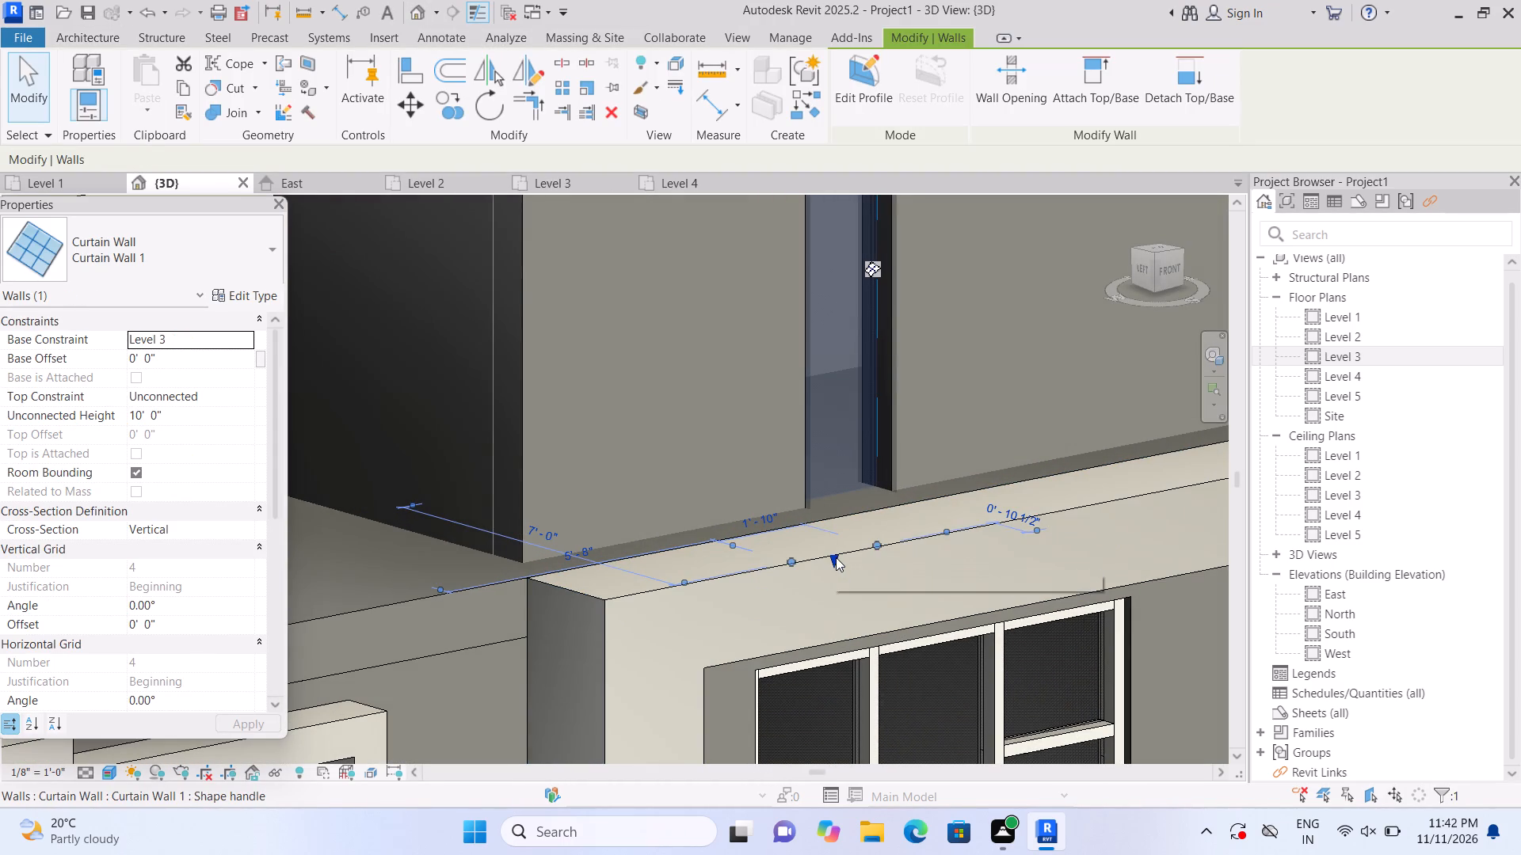
left_click_drag(836, 557, 822, 420)
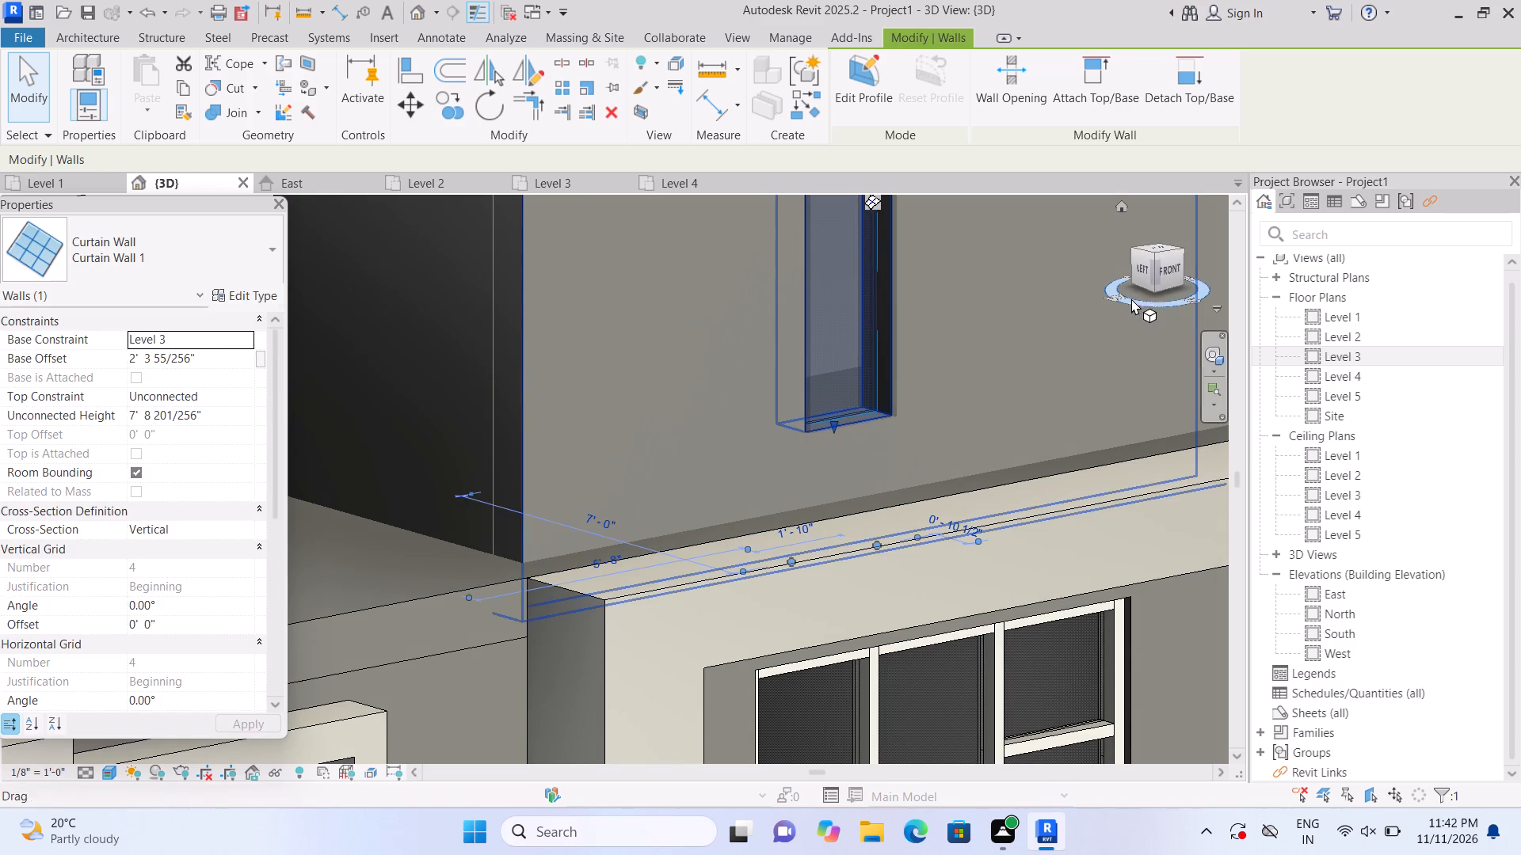
In the front view, stretch the curtain wall up into the gable to about 12'-11" high and widen it to about 3'-2".
left_click(1165, 268)
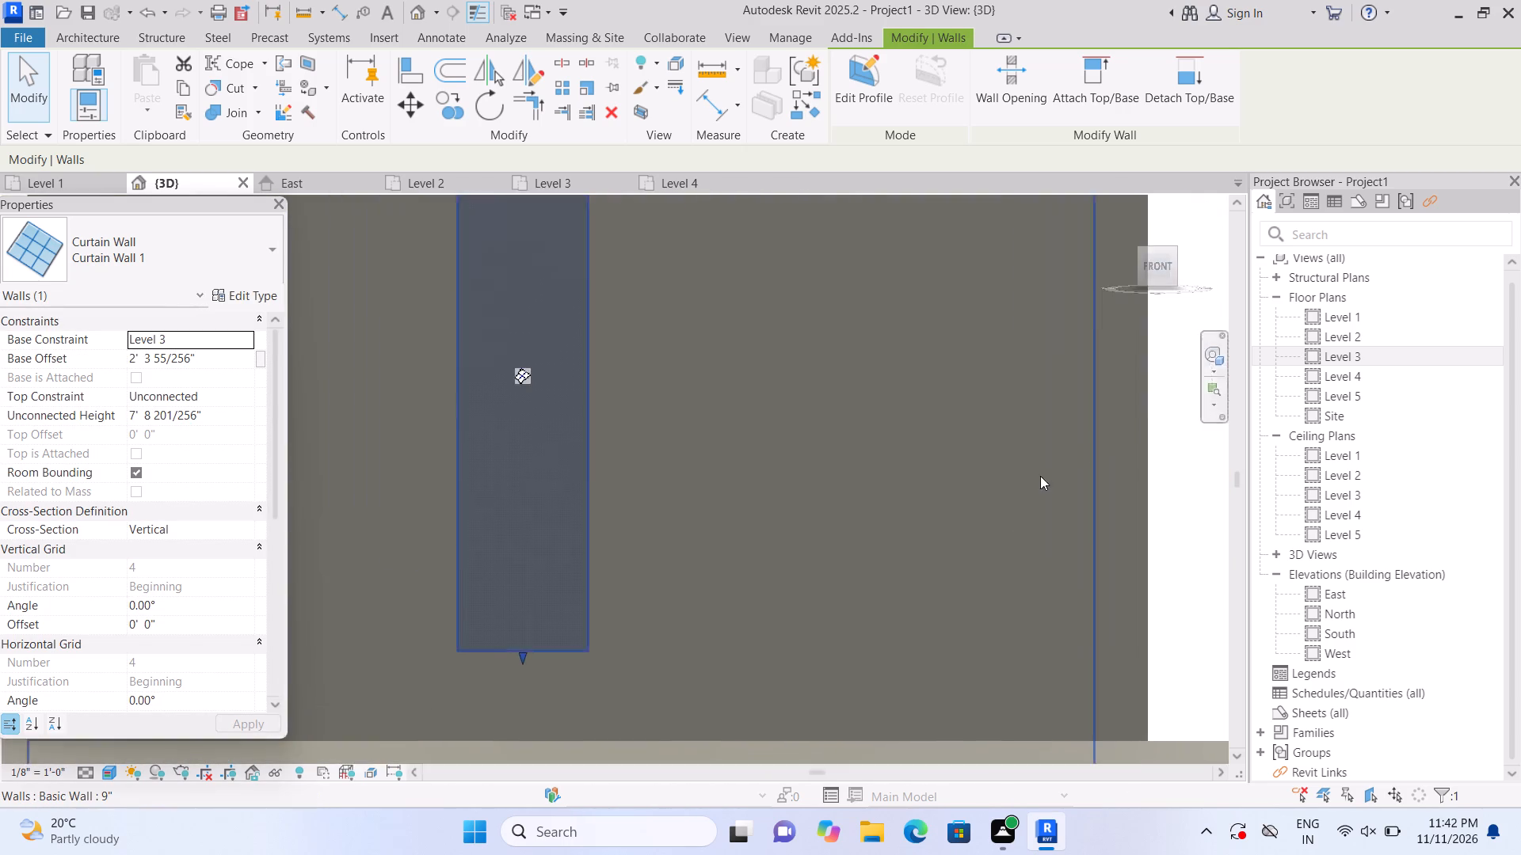
scroll(873, 528, "down", 7)
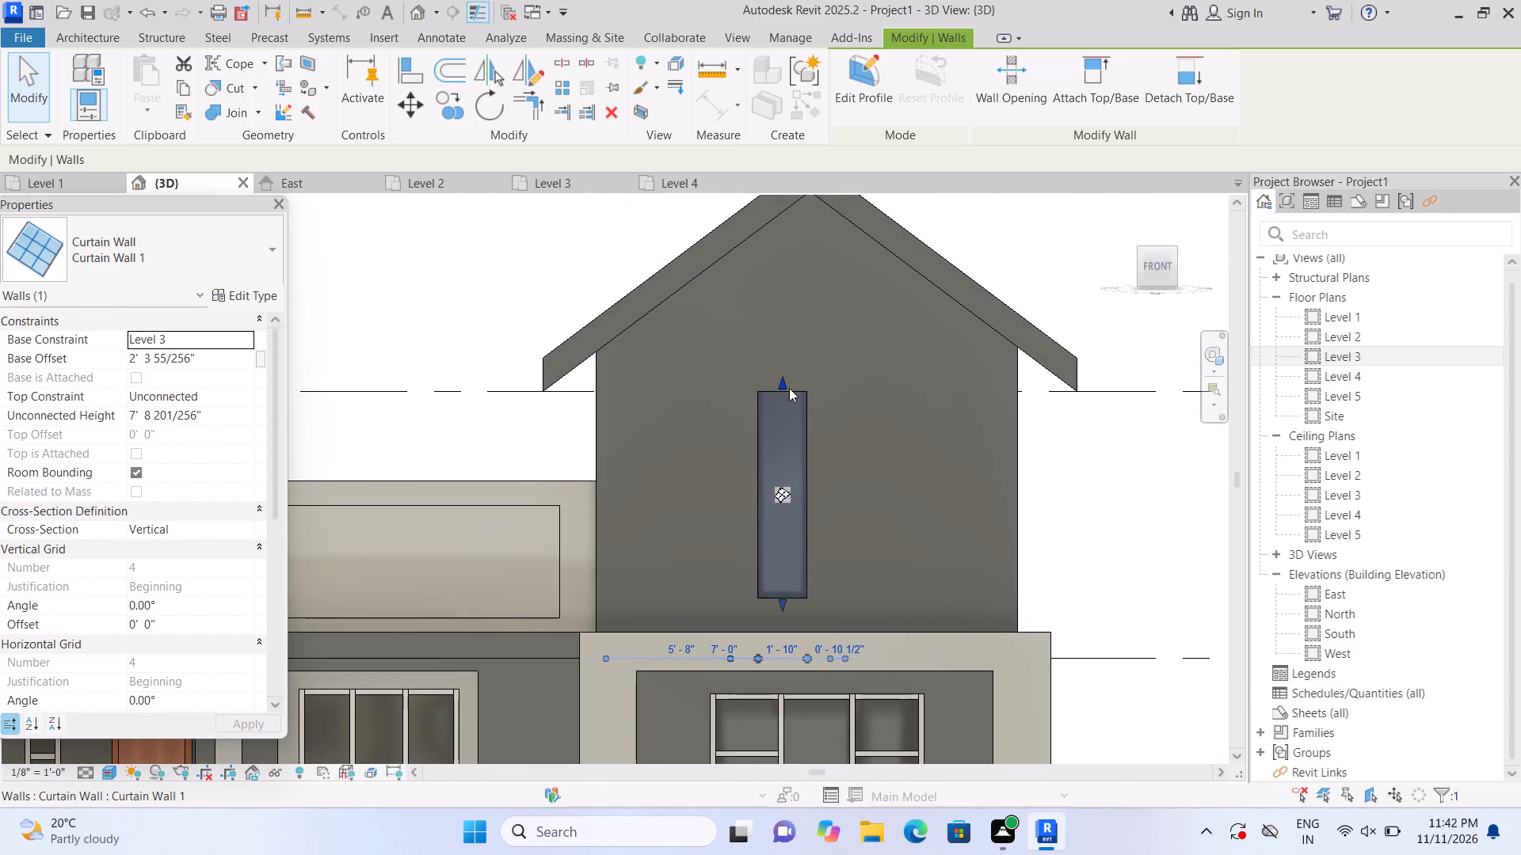
left_click_drag(780, 380, 805, 253)
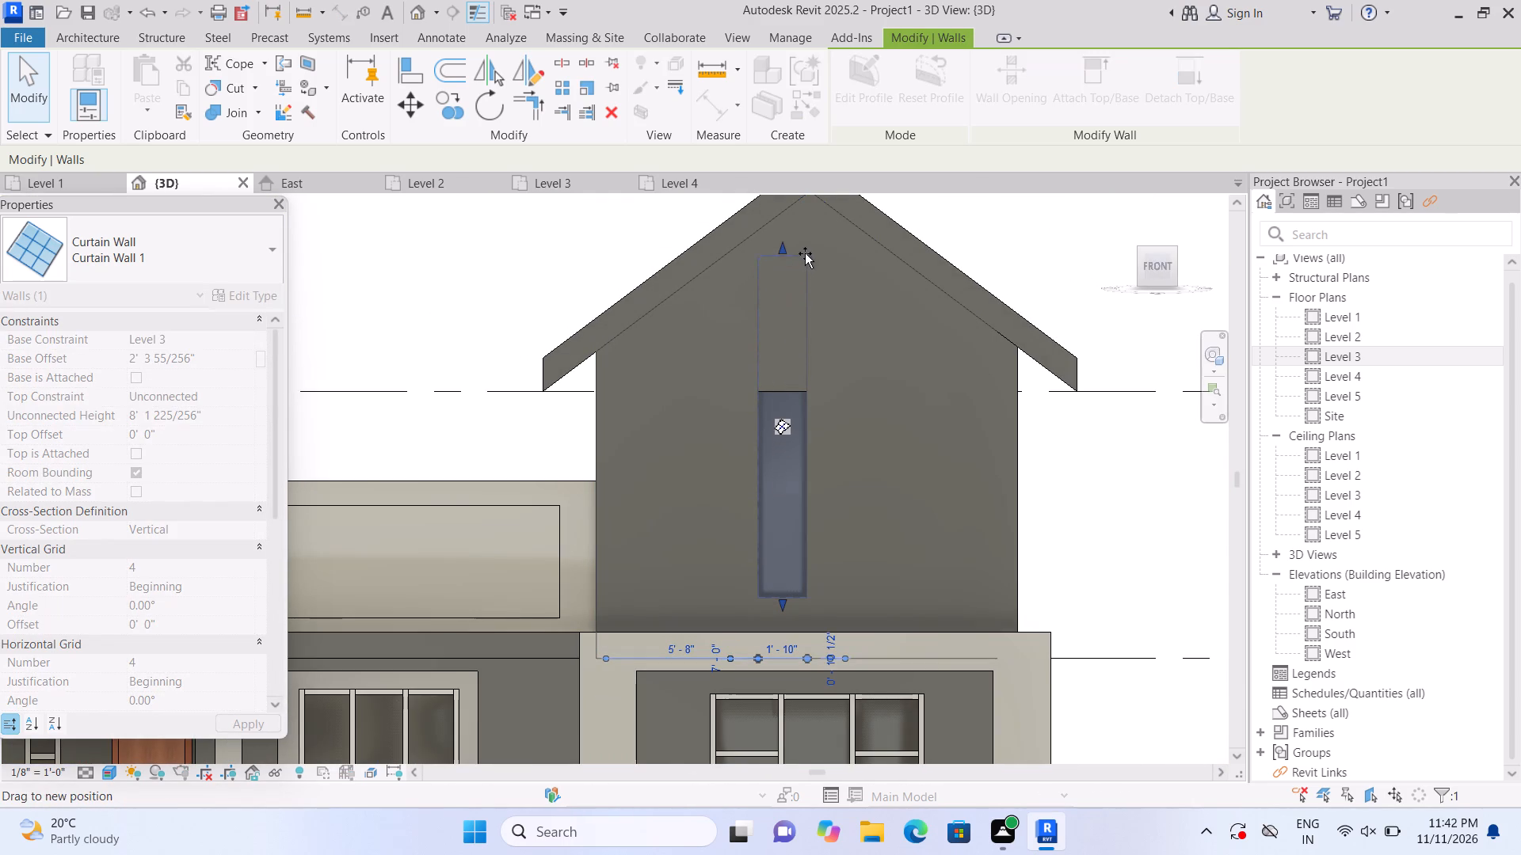
left_click_drag(805, 253, 805, 251)
left_click_drag(814, 420, 837, 425)
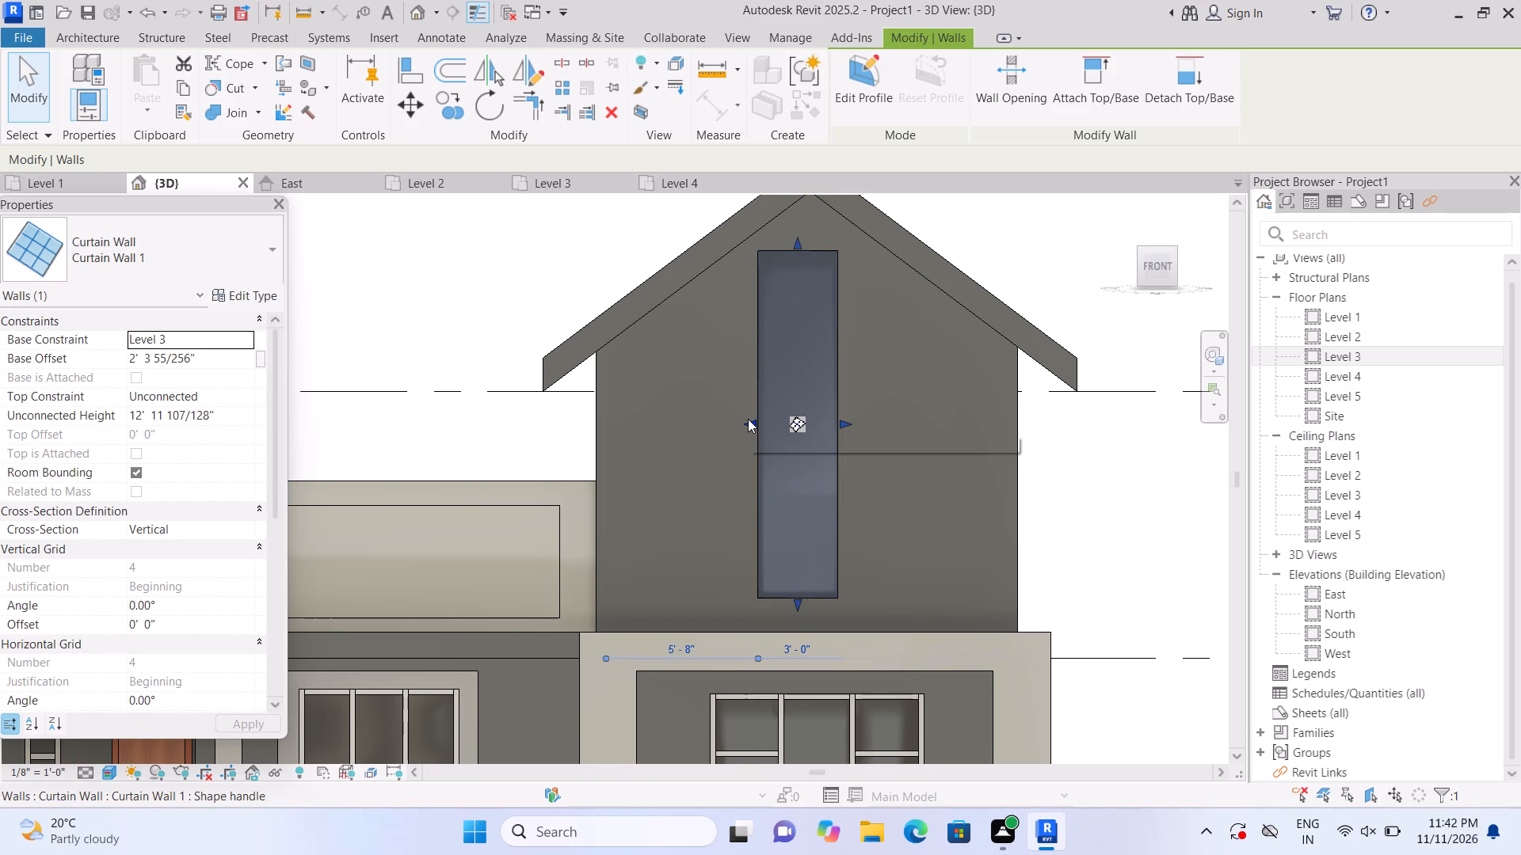
left_click_drag(748, 419, 757, 419)
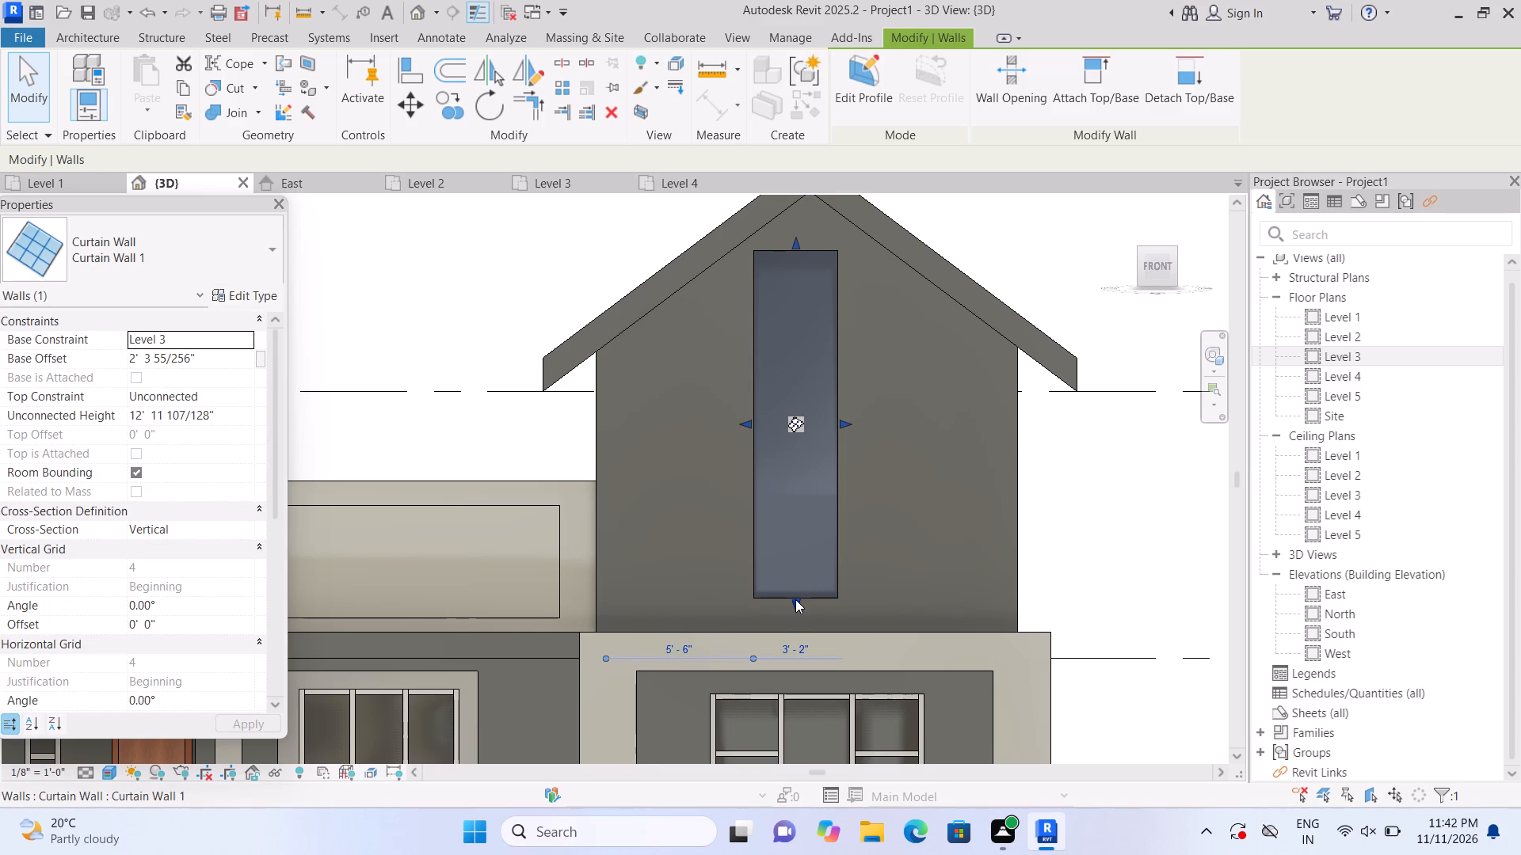
left_click(1079, 591)
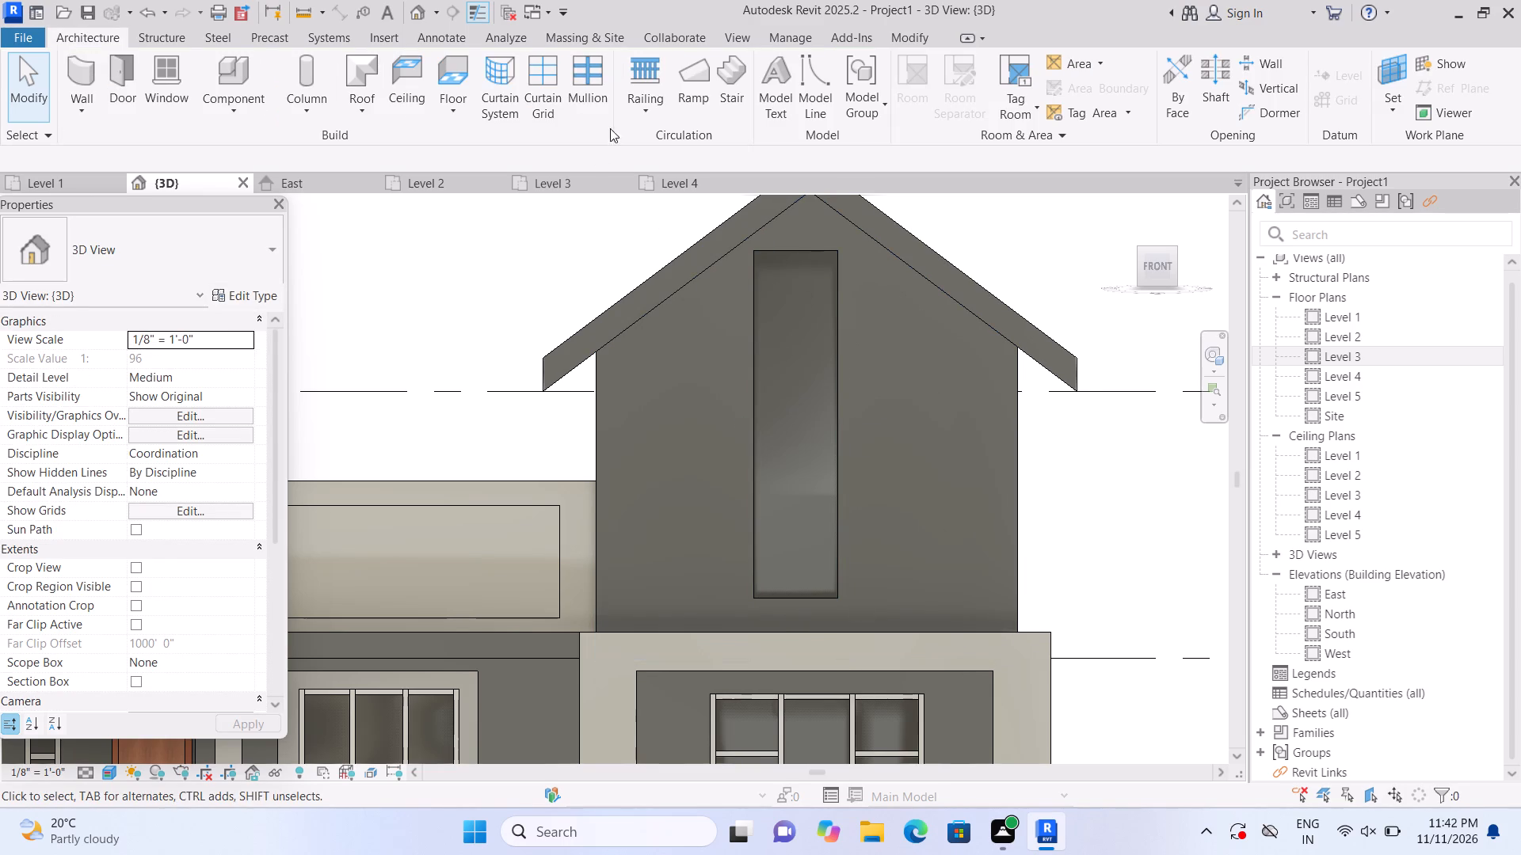
Place 2.5" x 5" rectangular mullions along all four edges of the gable curtain wall.
left_click(589, 89)
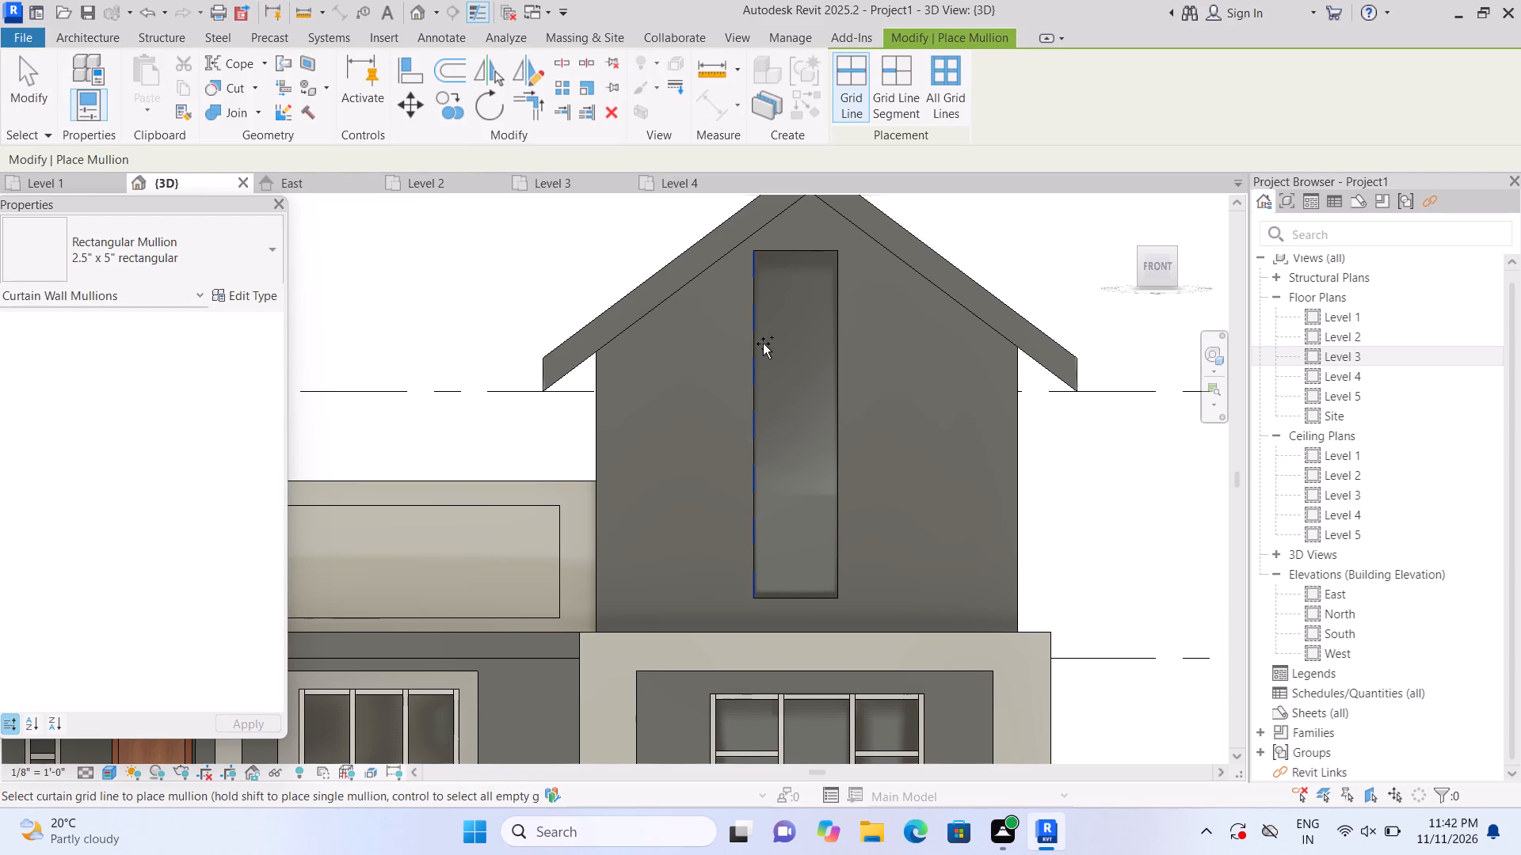
left_click(764, 344)
left_click(843, 362)
left_click(809, 256)
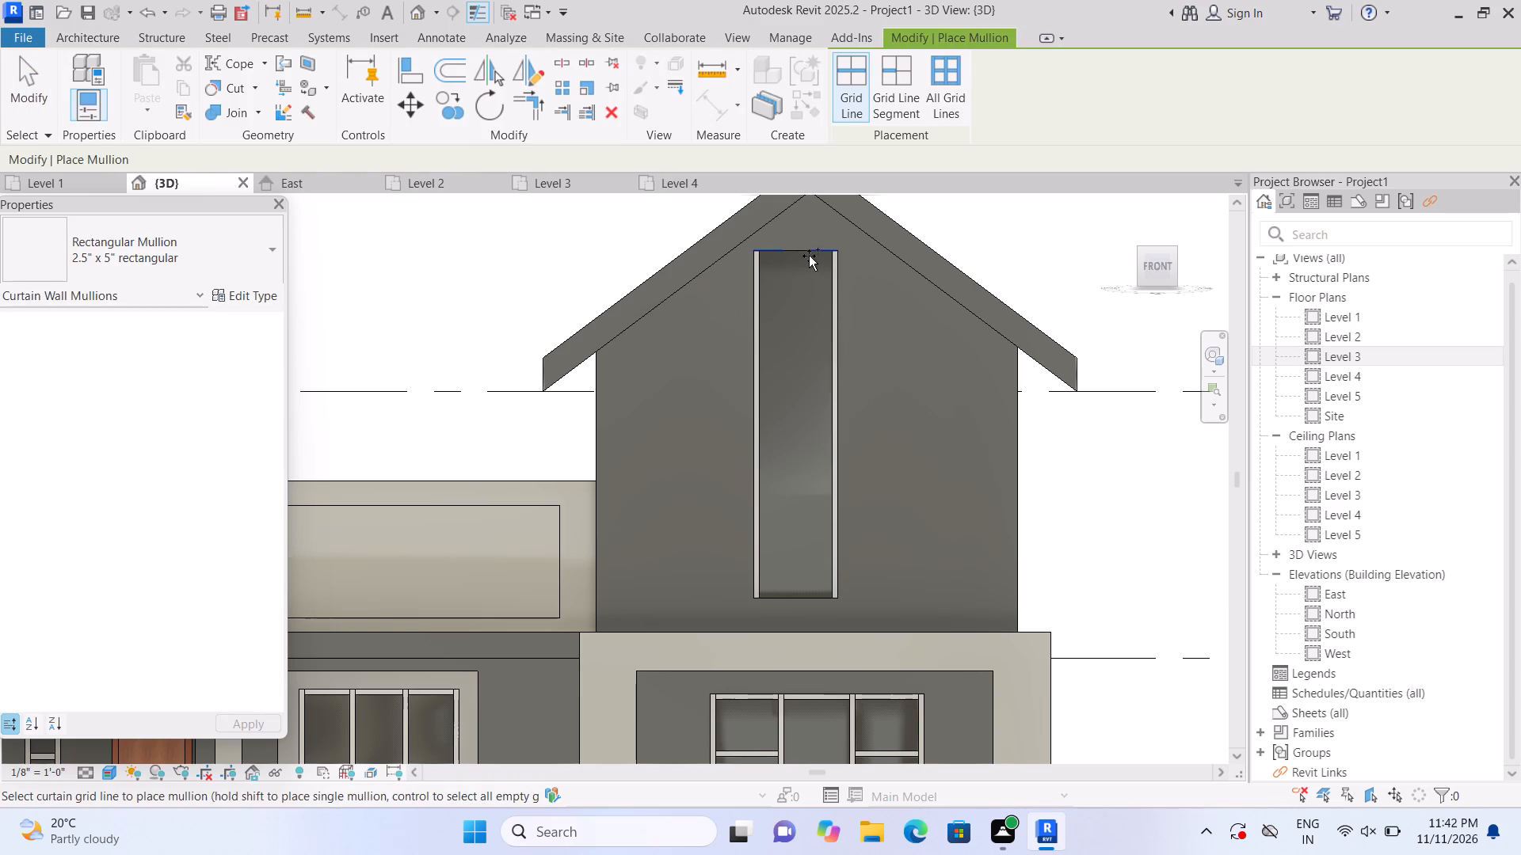
double_click(810, 589)
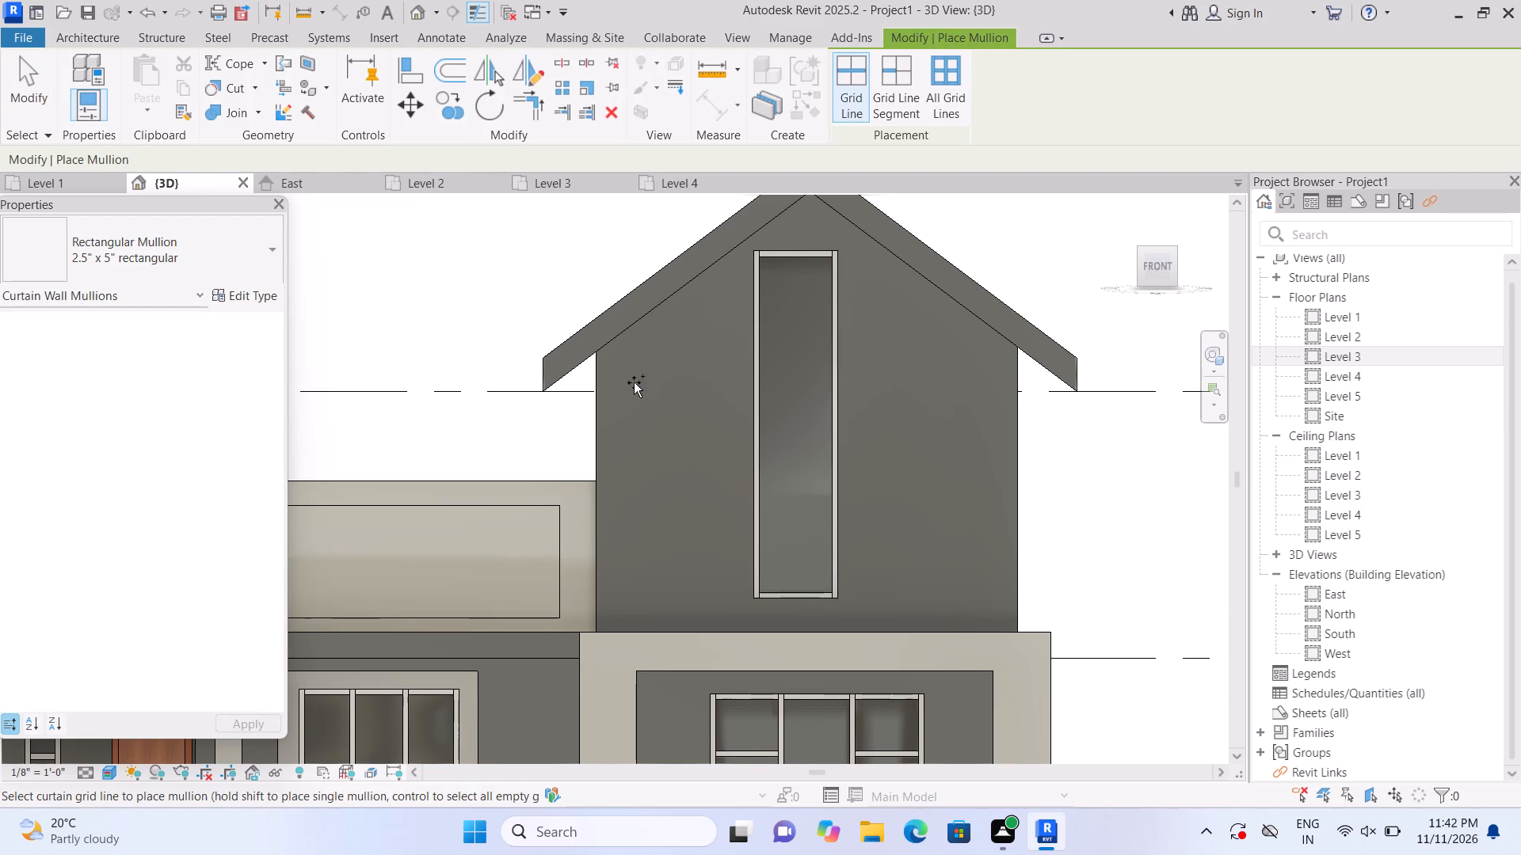
Inspect the whole house in 3D from several sides, checking the front facade and the gabled room with its tall window.
key("Escape")
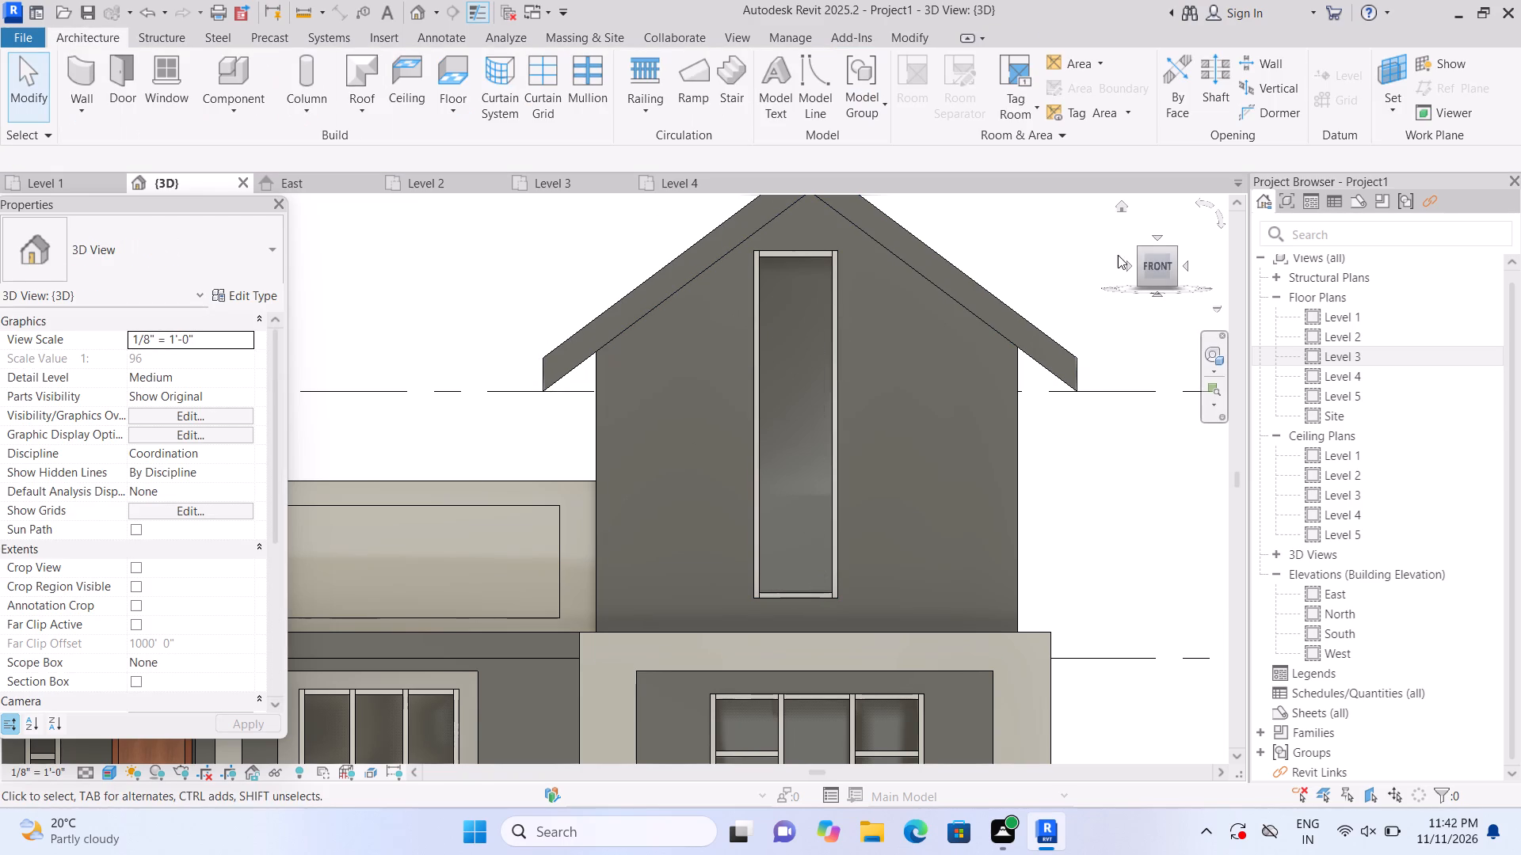
left_click(1123, 206)
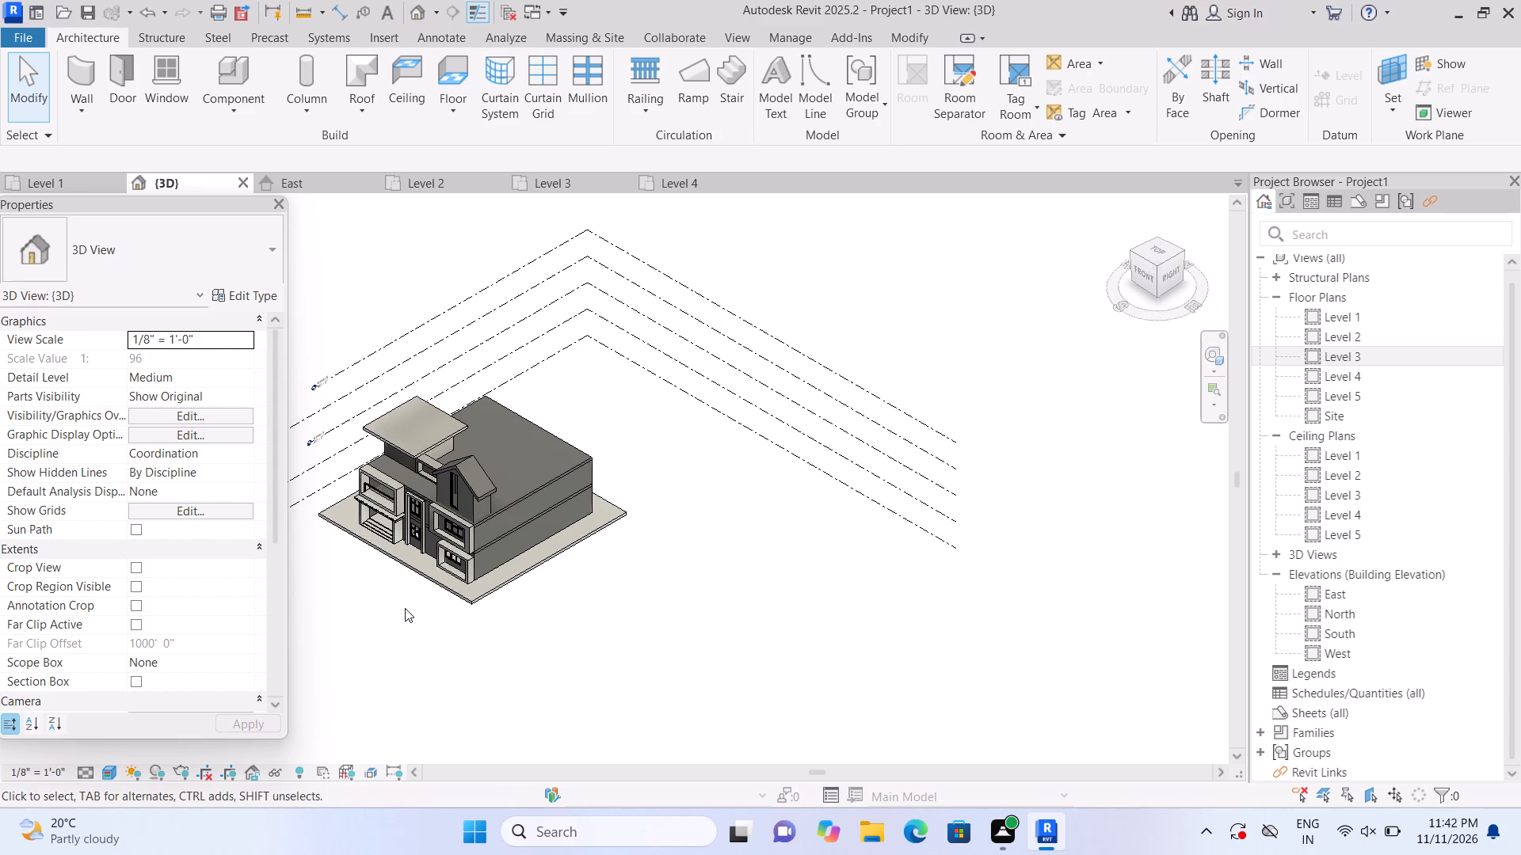
middle_click_drag(400, 597, 728, 578, "shift")
scroll(680, 675, "up", 2)
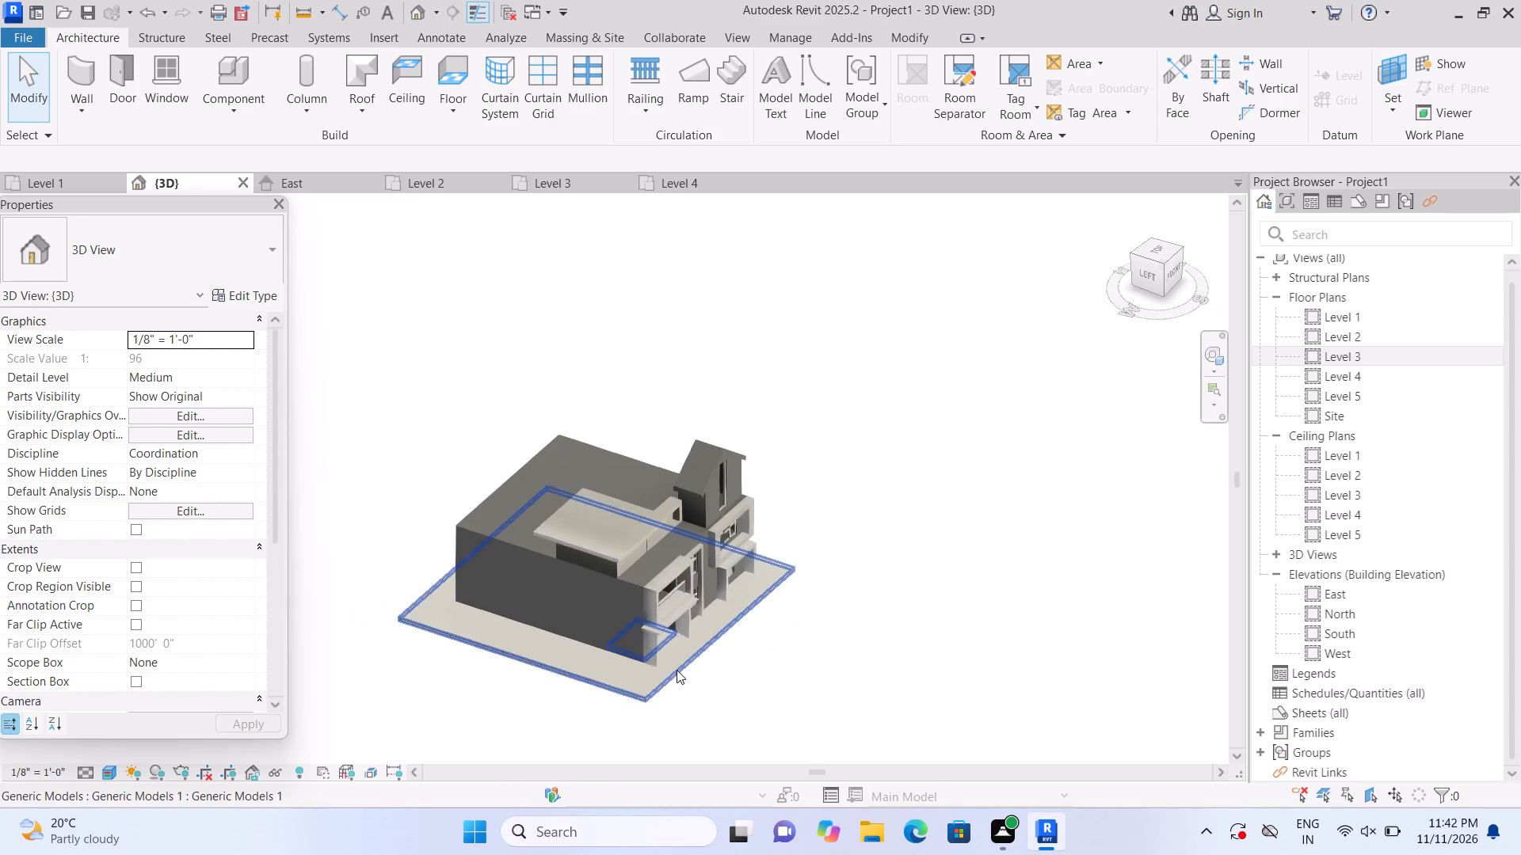
scroll(677, 670, "up", 4)
middle_click_drag(834, 645, 974, 610)
scroll(978, 614, "up", 3)
middle_click_drag(849, 661, 1006, 676, "shift")
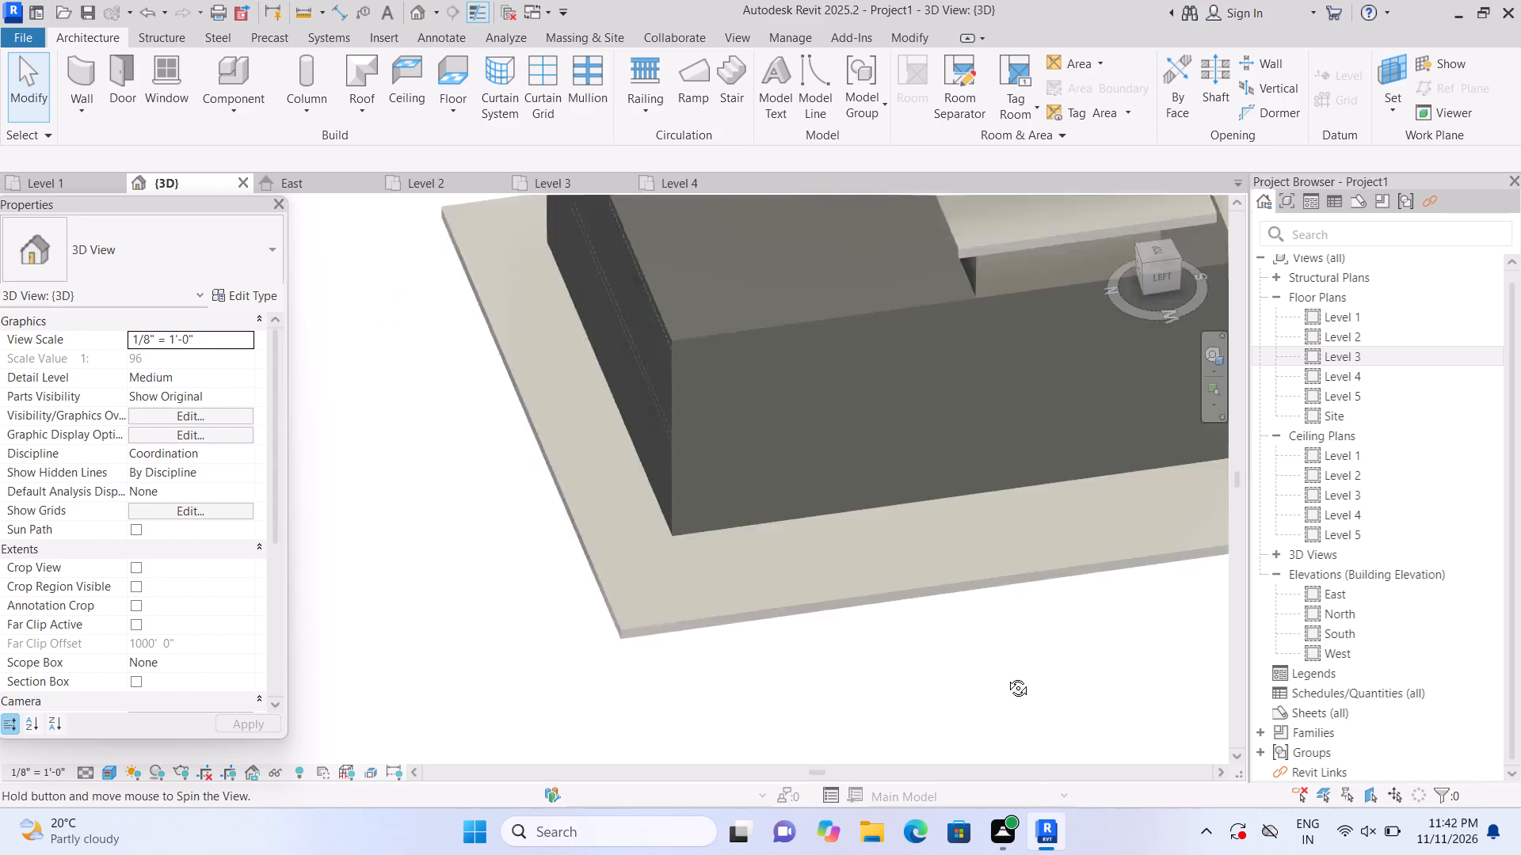
middle_click_drag(1006, 676, 739, 612, "shift")
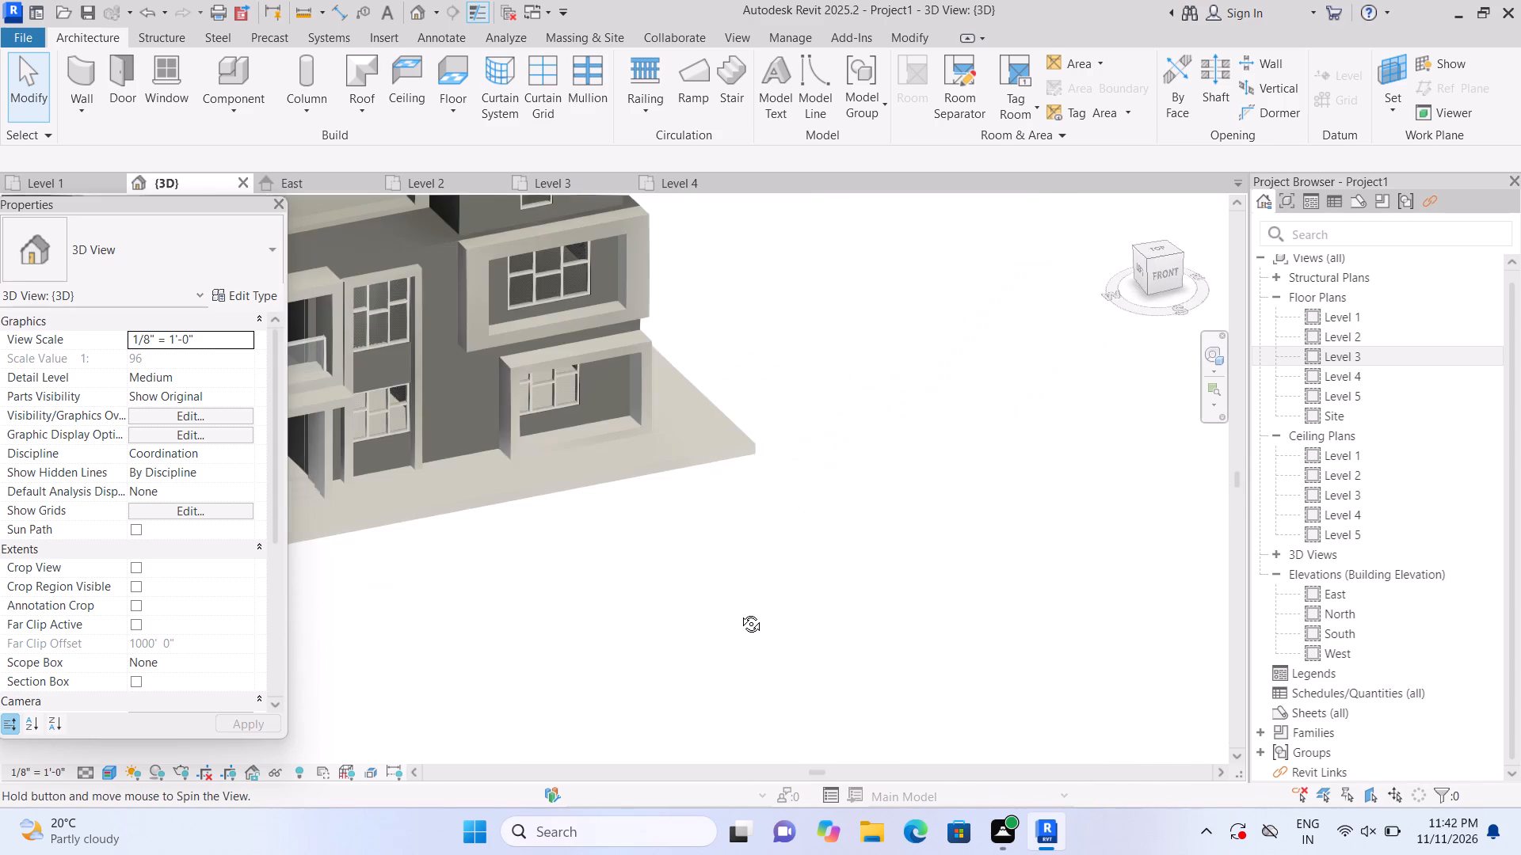
middle_click_drag(739, 612, 796, 600, "shift")
scroll(785, 561, "up", 1)
middle_click_drag(794, 565, 936, 621)
scroll(933, 621, "down", 2)
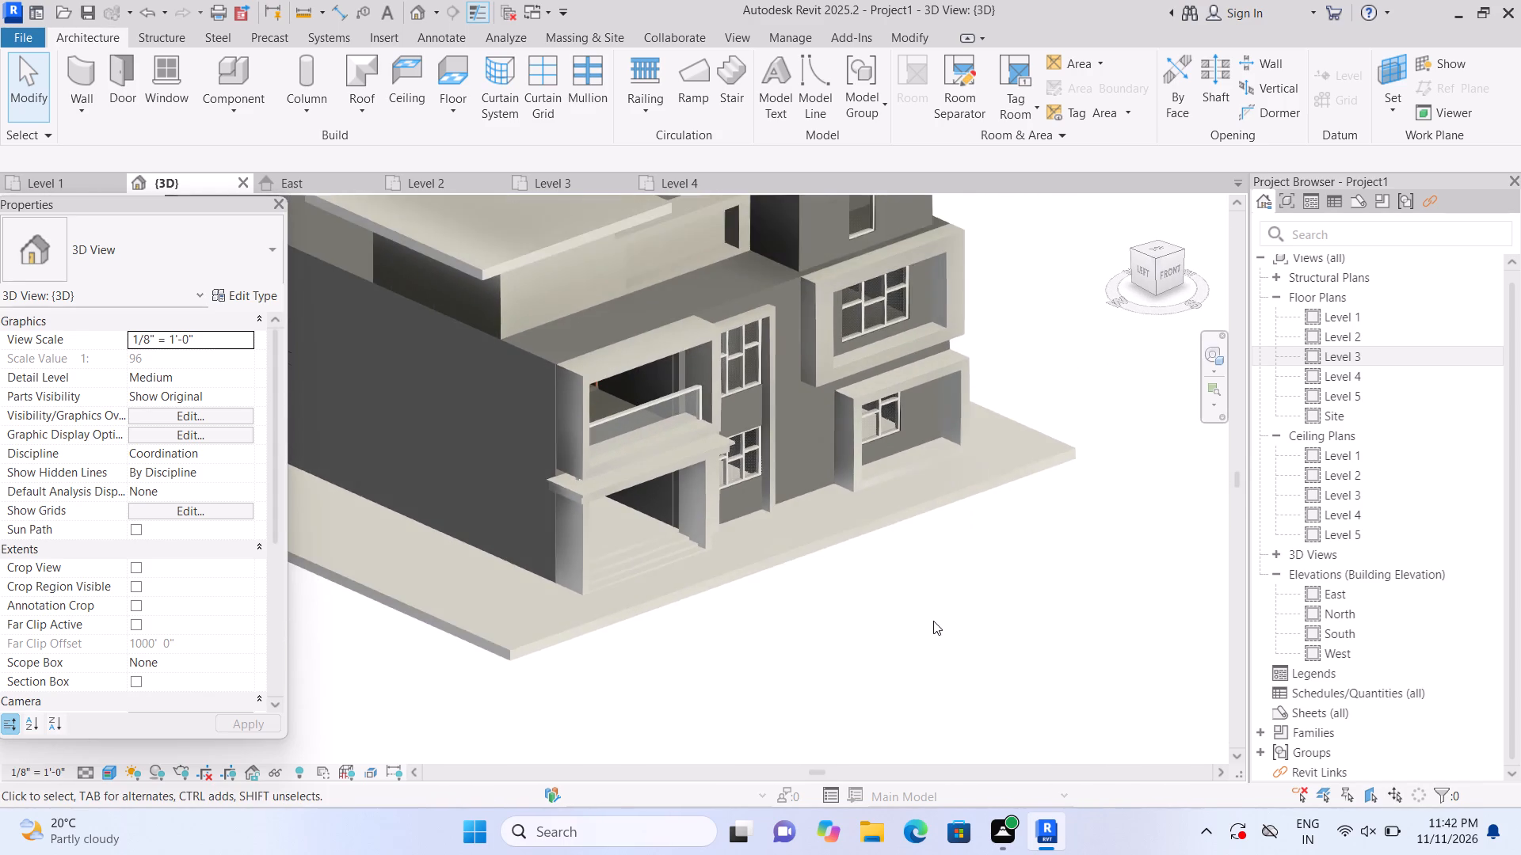
scroll(917, 612, "down", 3)
scroll(886, 653, "up", 2)
middle_click_drag(888, 655, 904, 678)
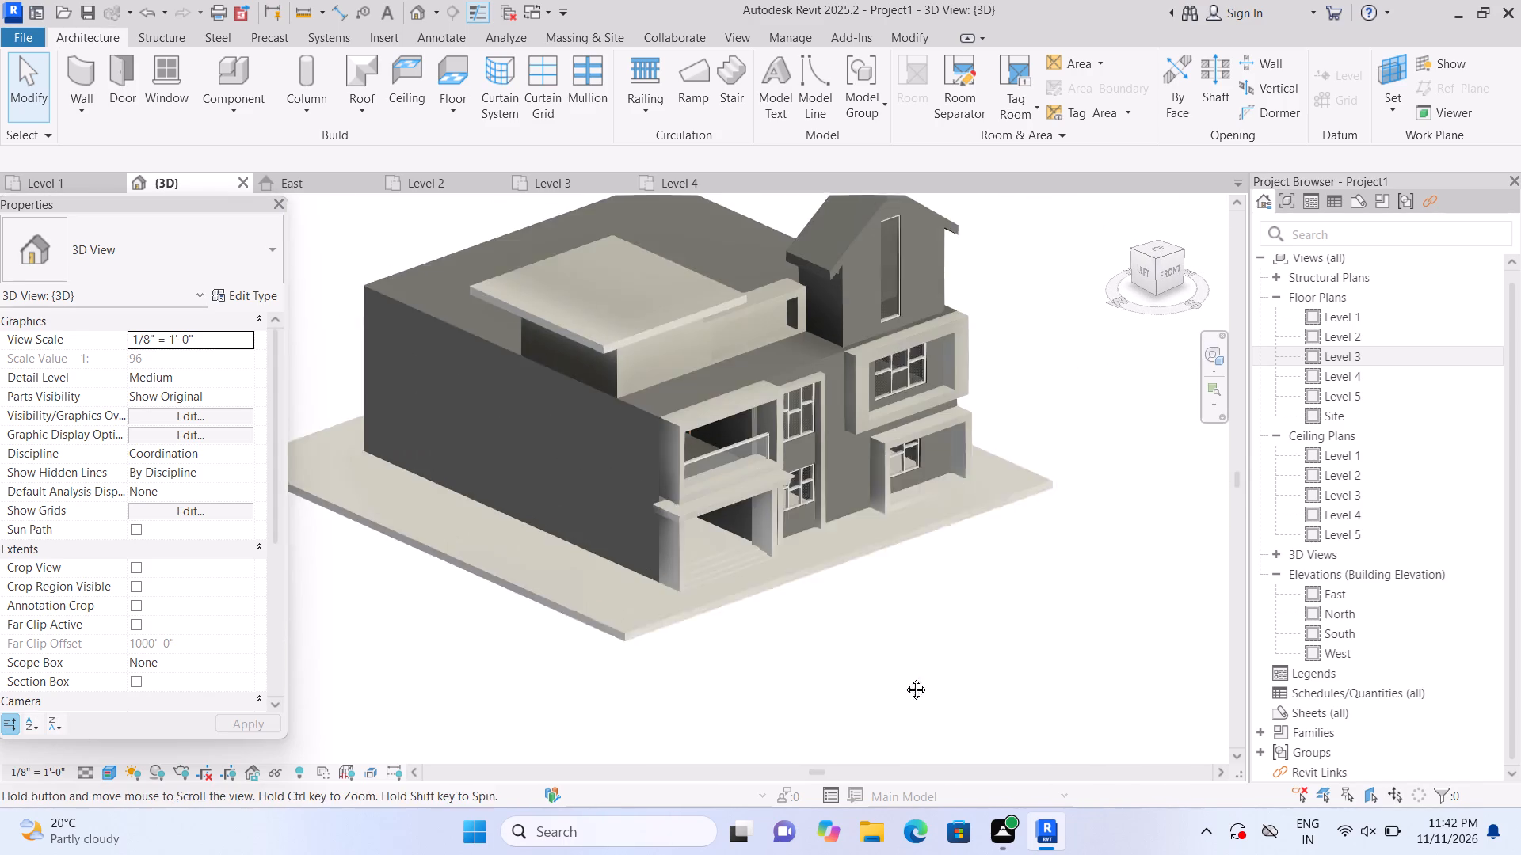
middle_click_drag(904, 678, 918, 727)
scroll(916, 716, "up", 2)
scroll(913, 713, "down", 1)
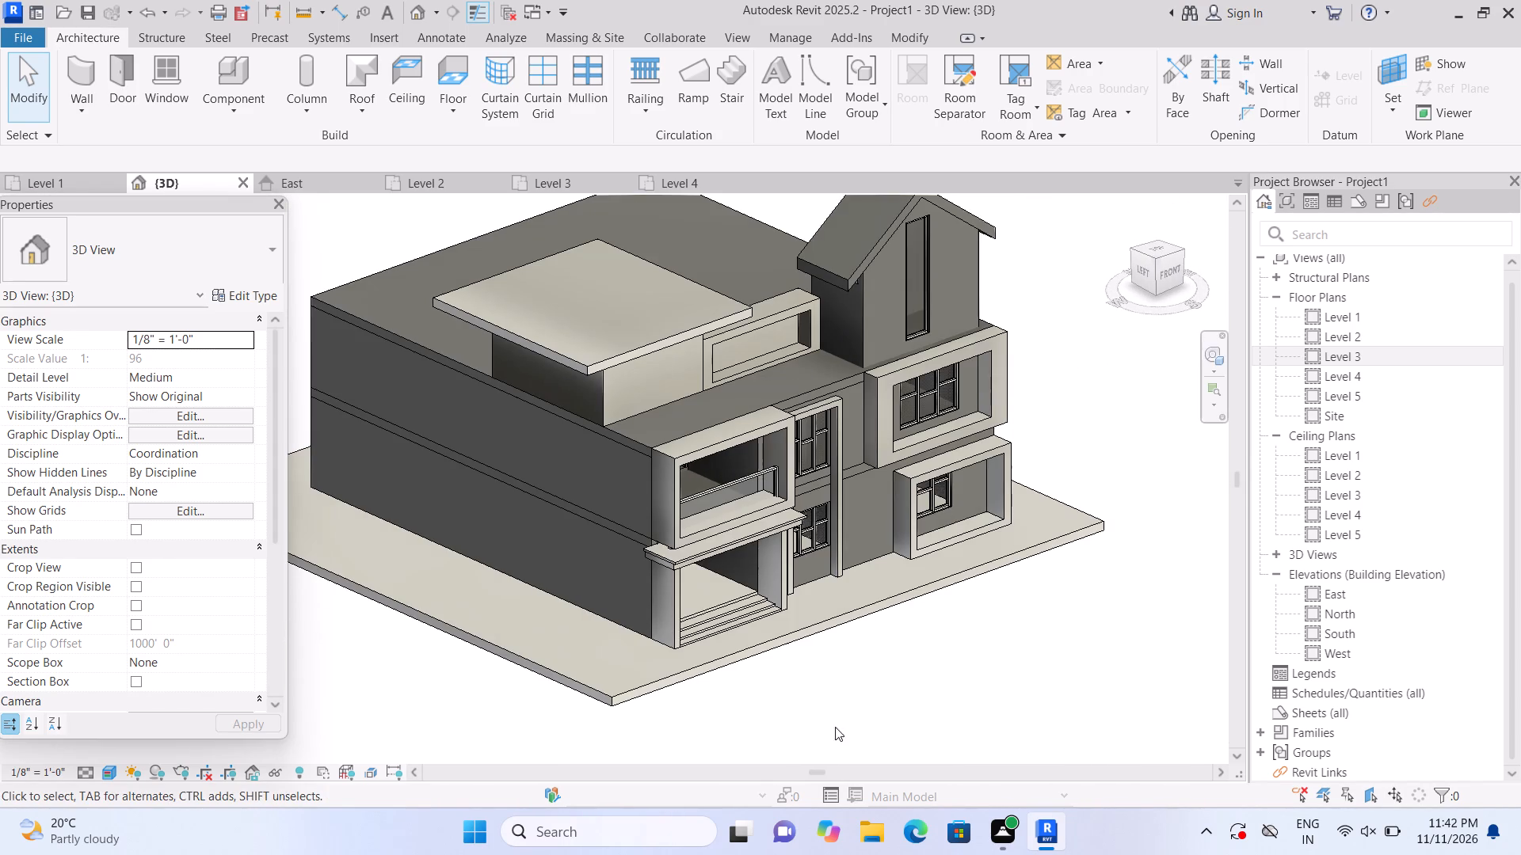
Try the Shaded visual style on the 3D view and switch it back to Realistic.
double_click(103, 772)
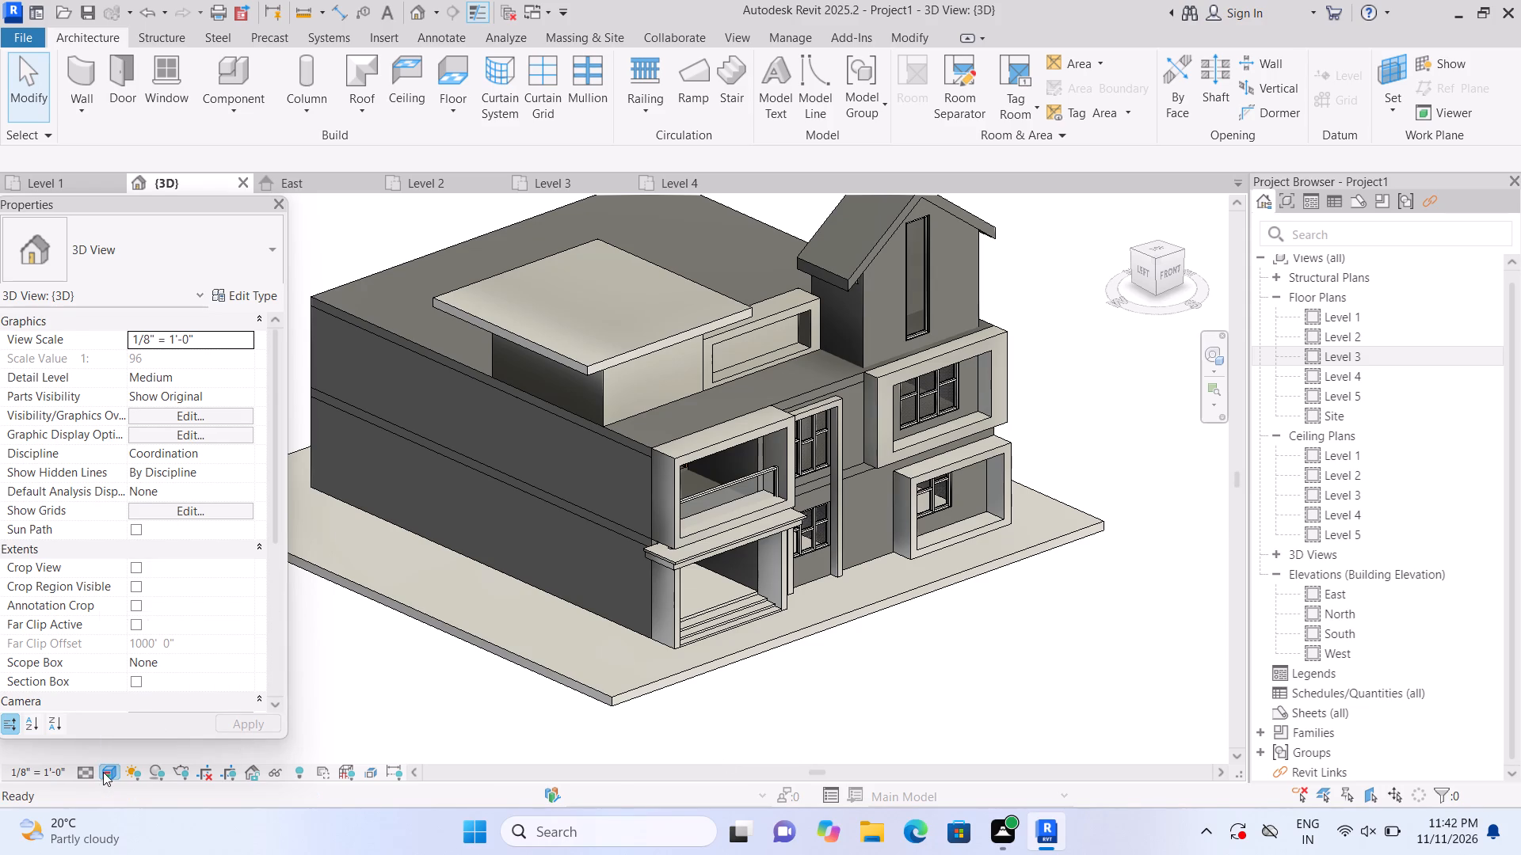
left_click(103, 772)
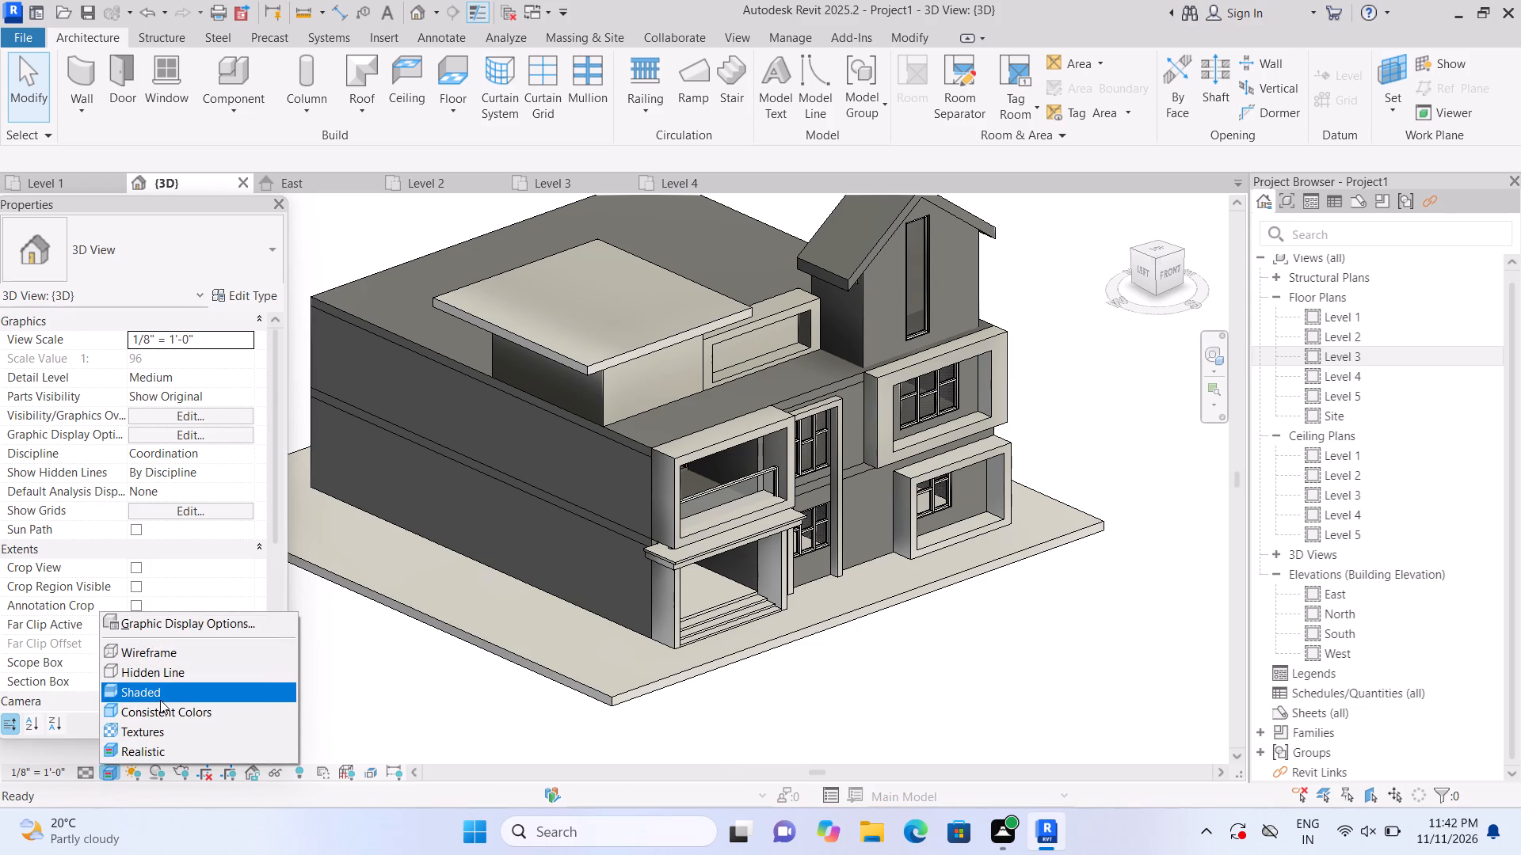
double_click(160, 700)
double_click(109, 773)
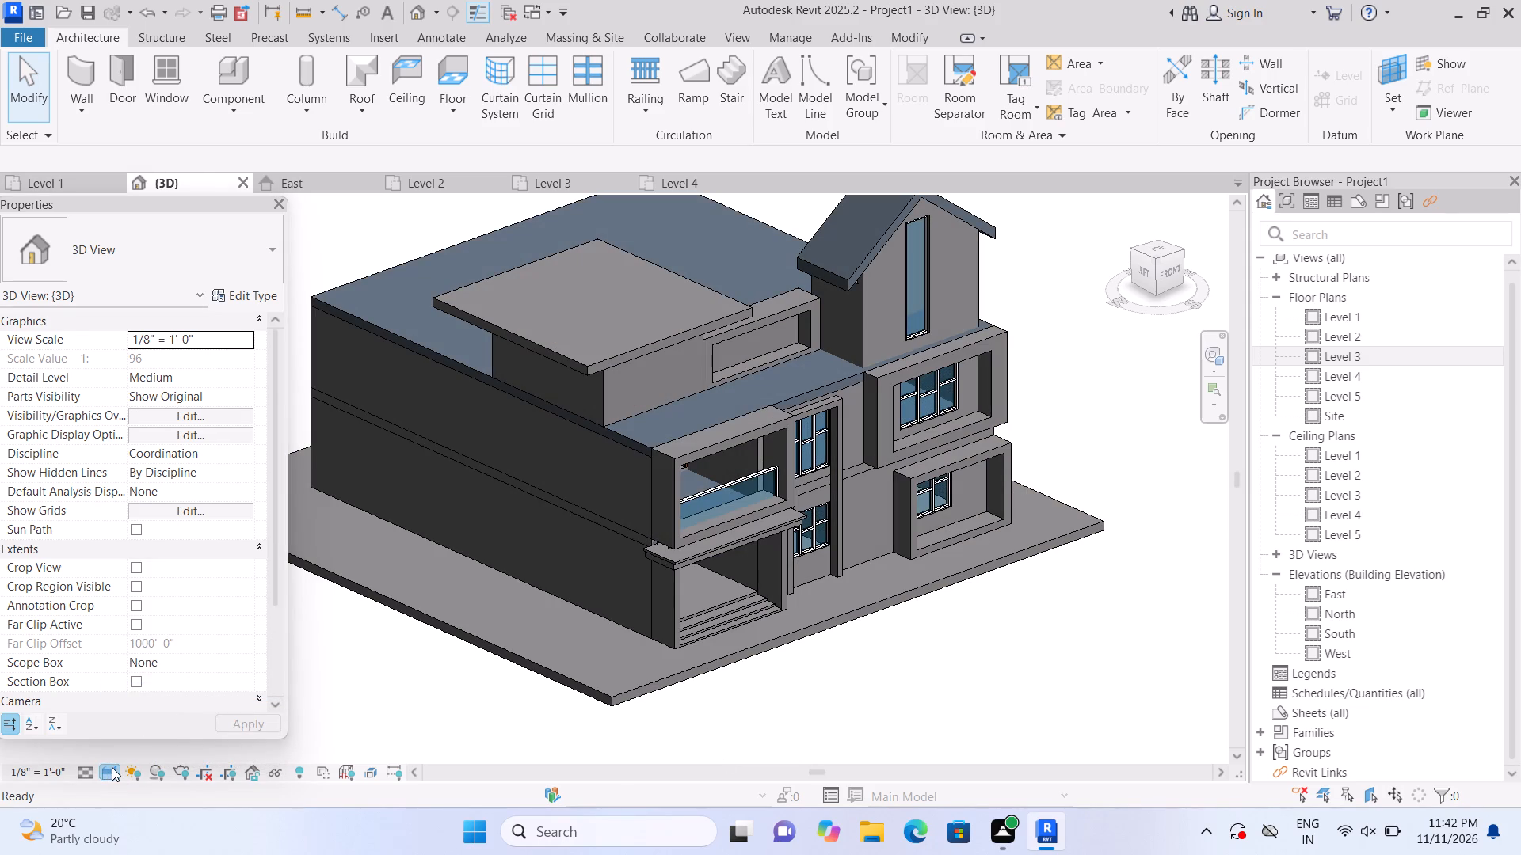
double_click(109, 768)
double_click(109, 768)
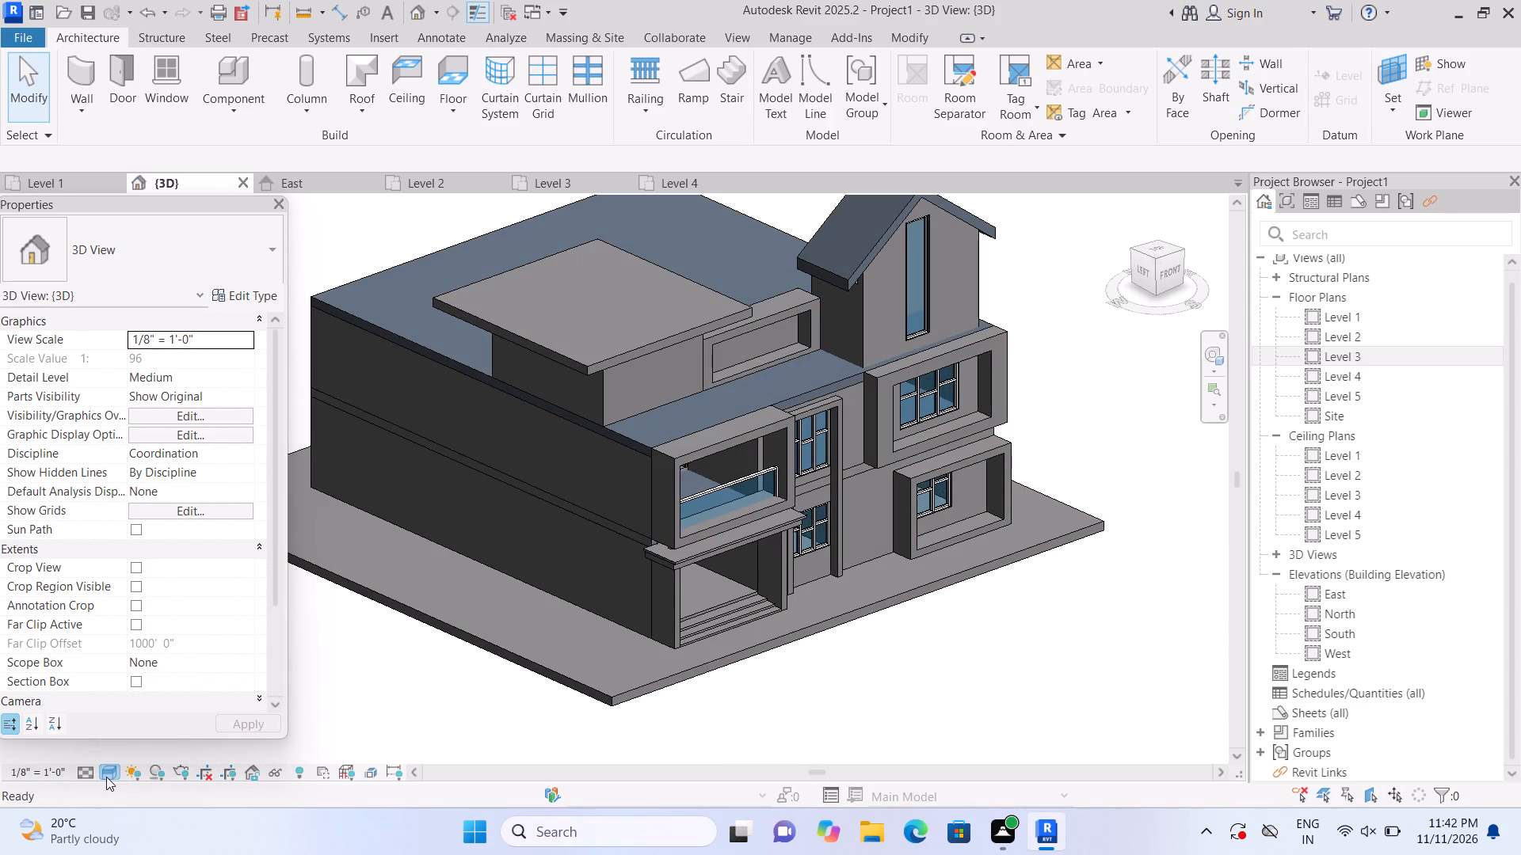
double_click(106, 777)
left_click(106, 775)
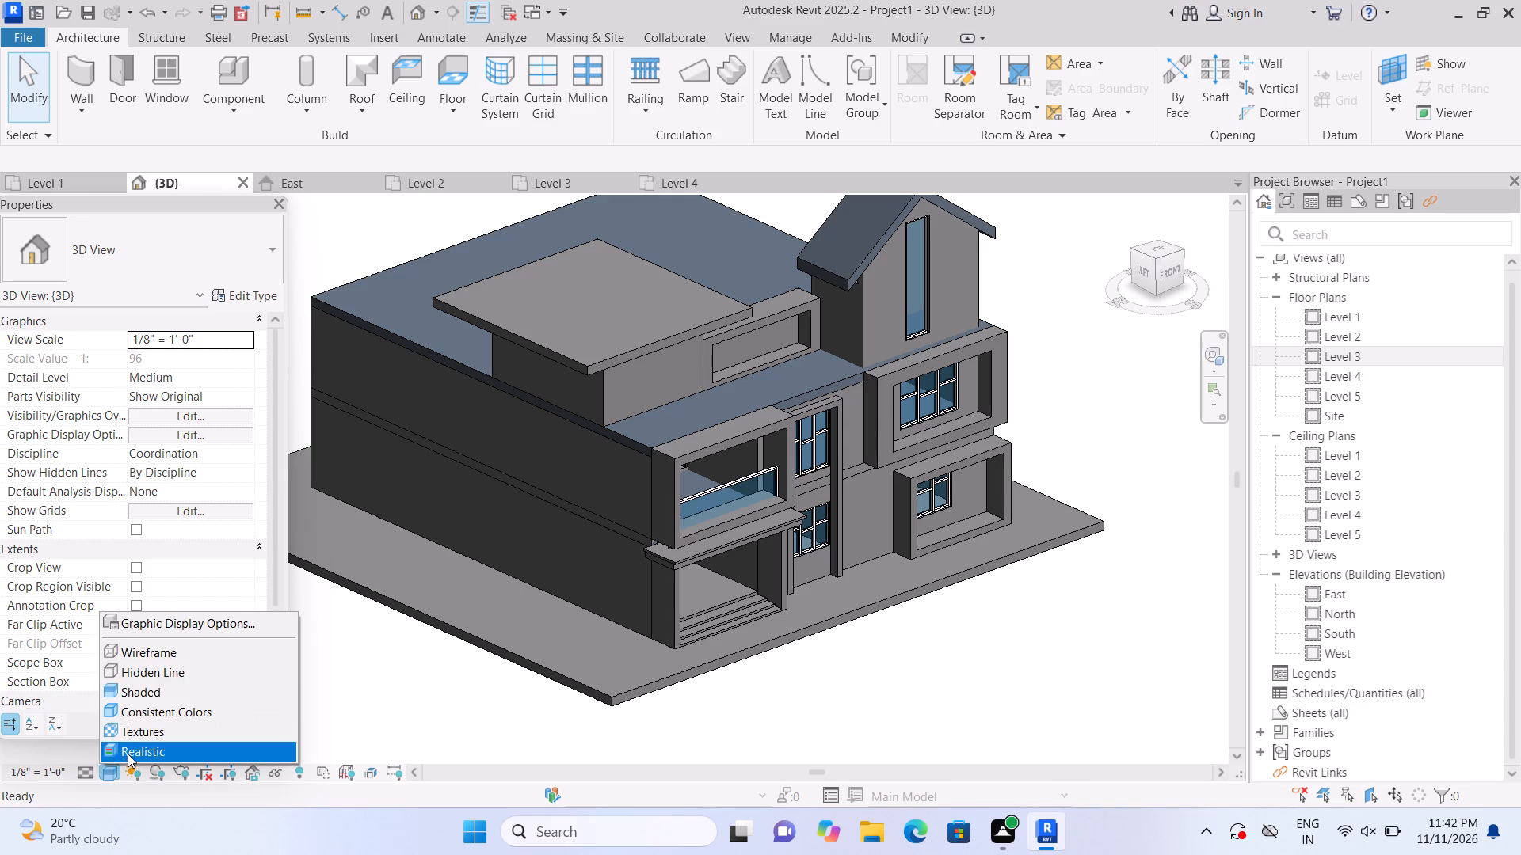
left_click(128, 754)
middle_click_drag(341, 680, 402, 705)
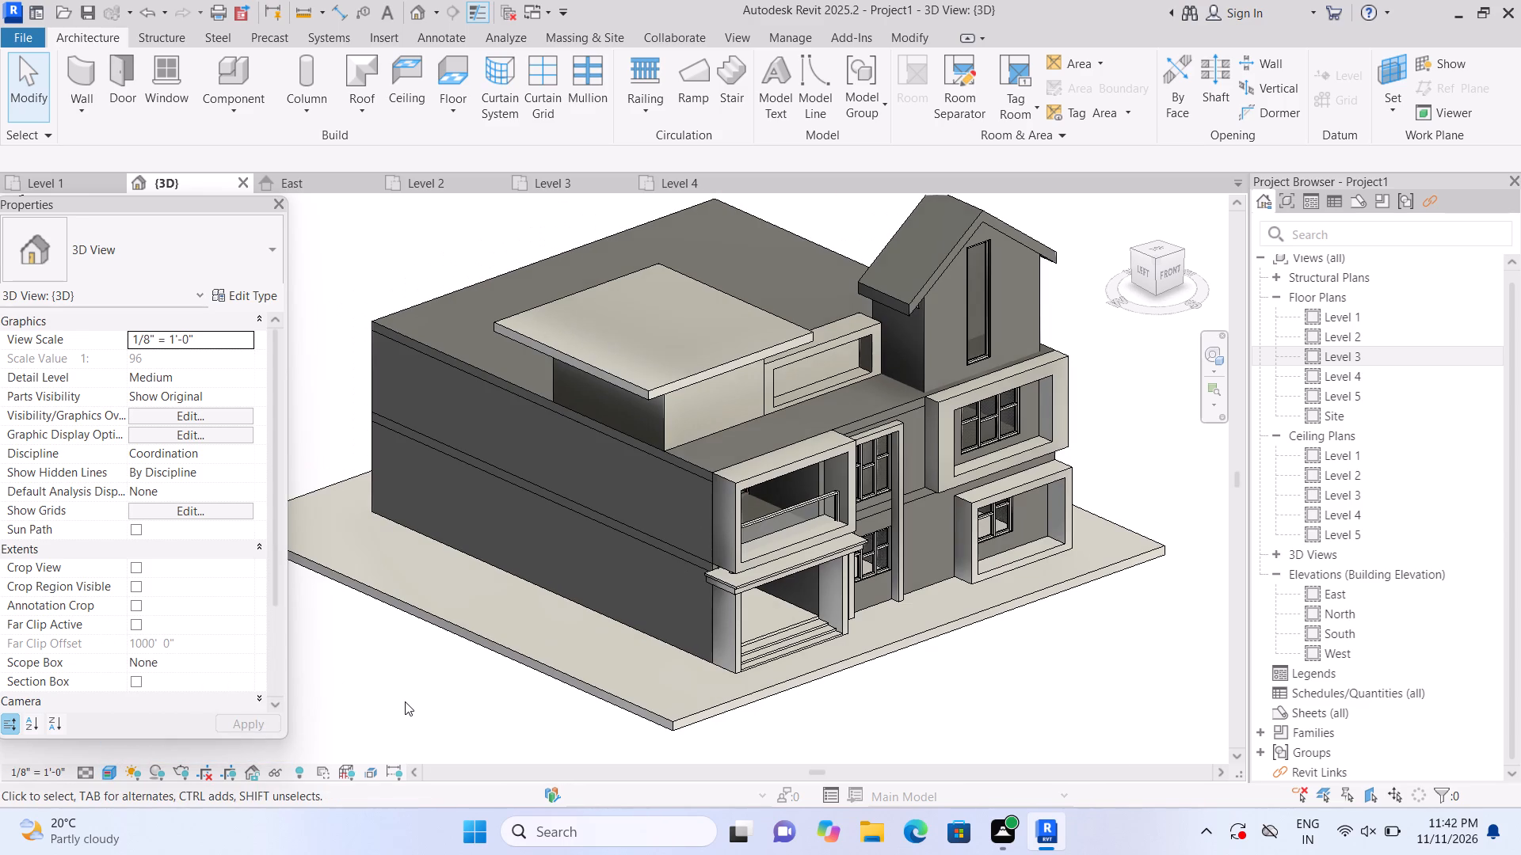
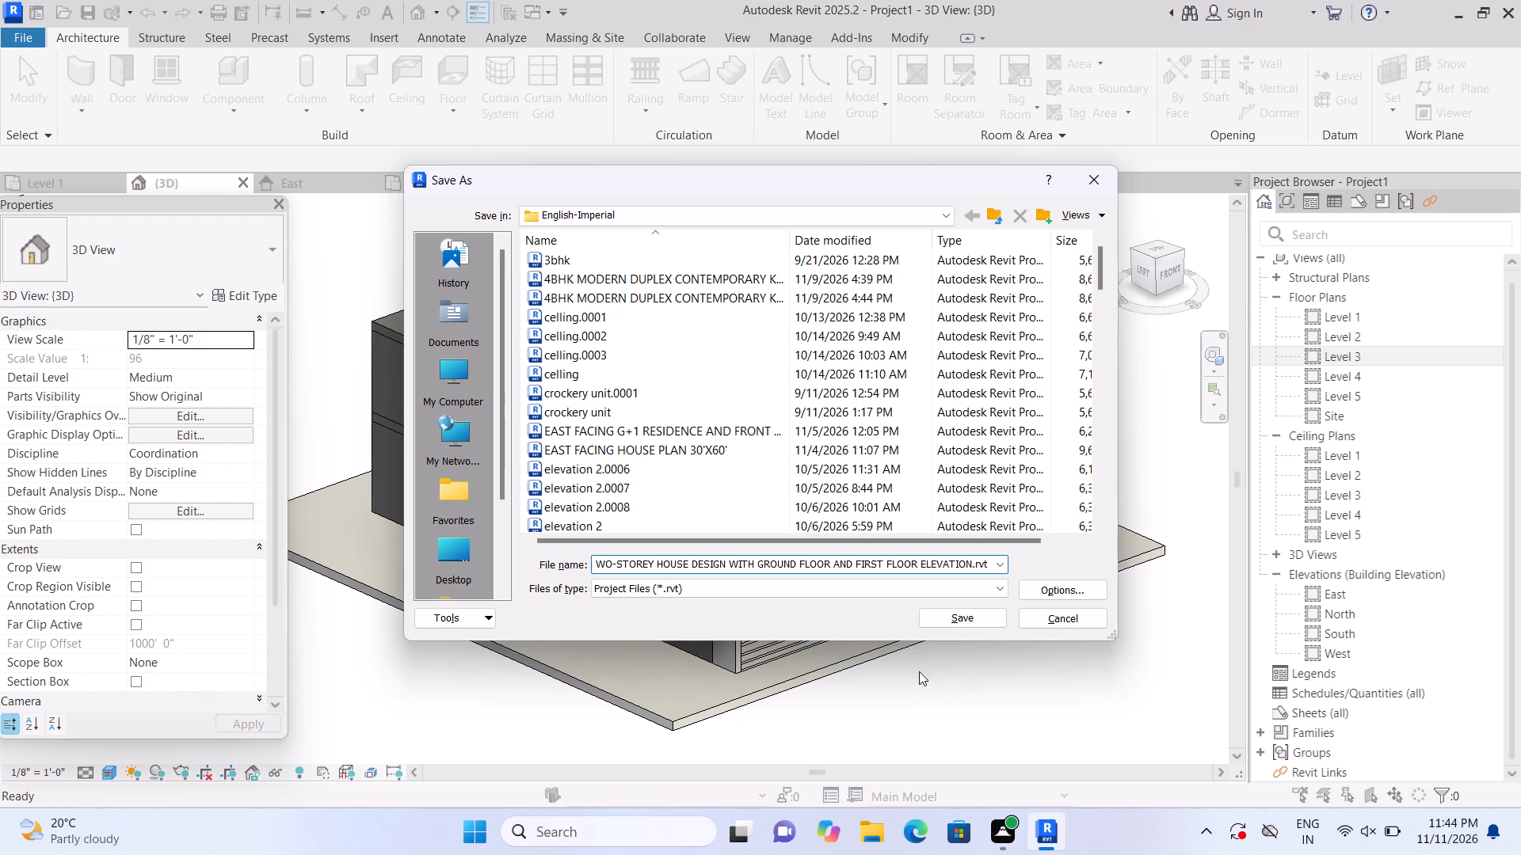
Save the project in the English-Imperial folder as MODERN TWO-STOREY HOUSE DESIGN WITH GROUND FLOOR AND FIRST FLOOR ELEVATION.rvt.
left_click(978, 615)
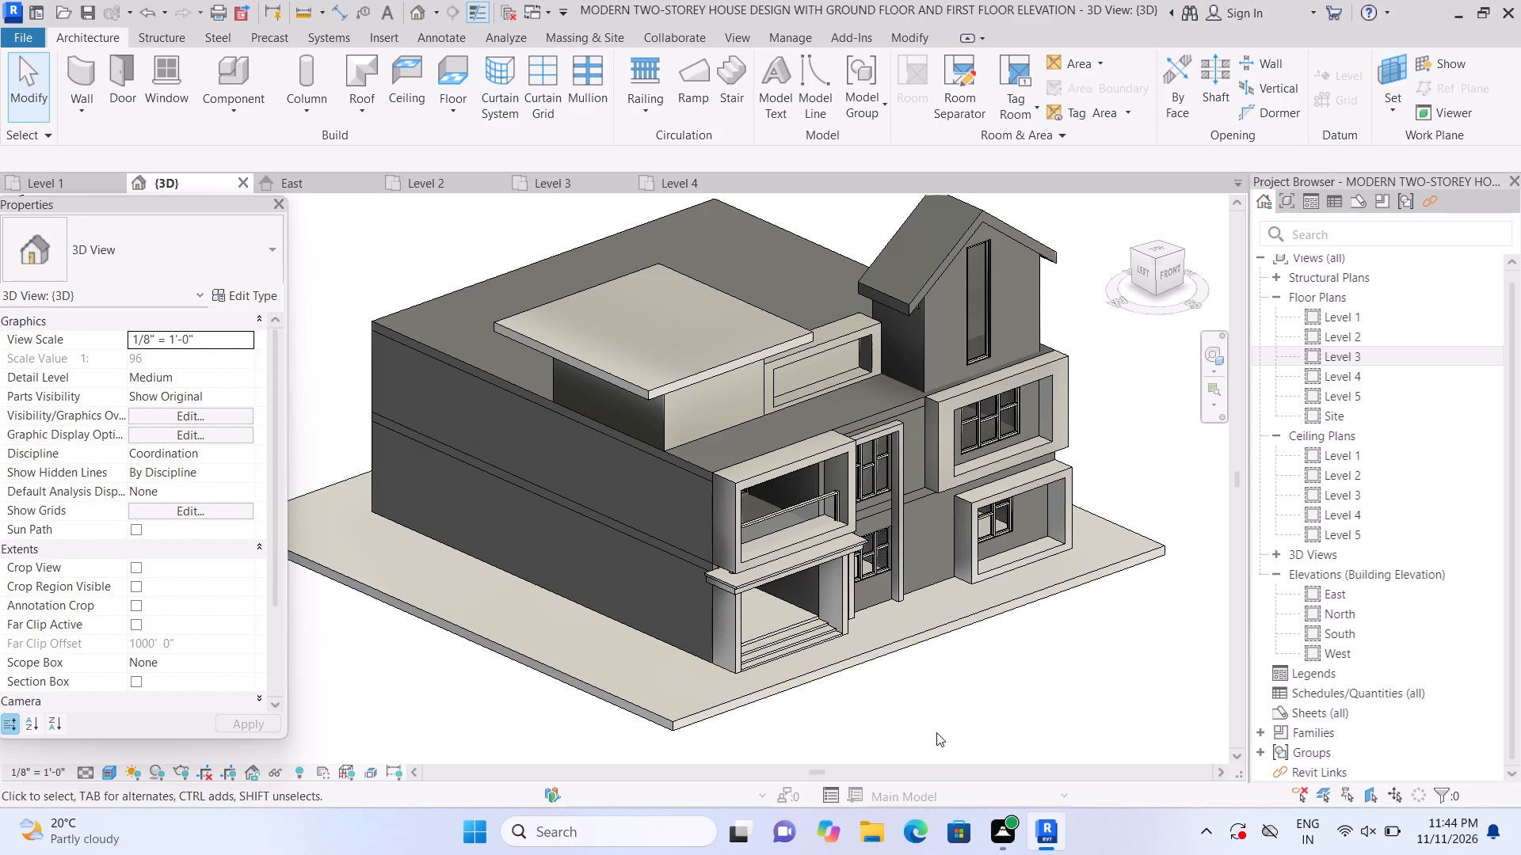
Print the current 3D view of the house with Microsoft Print to PDF, keeping the default print settings.
key("ctrl+p")
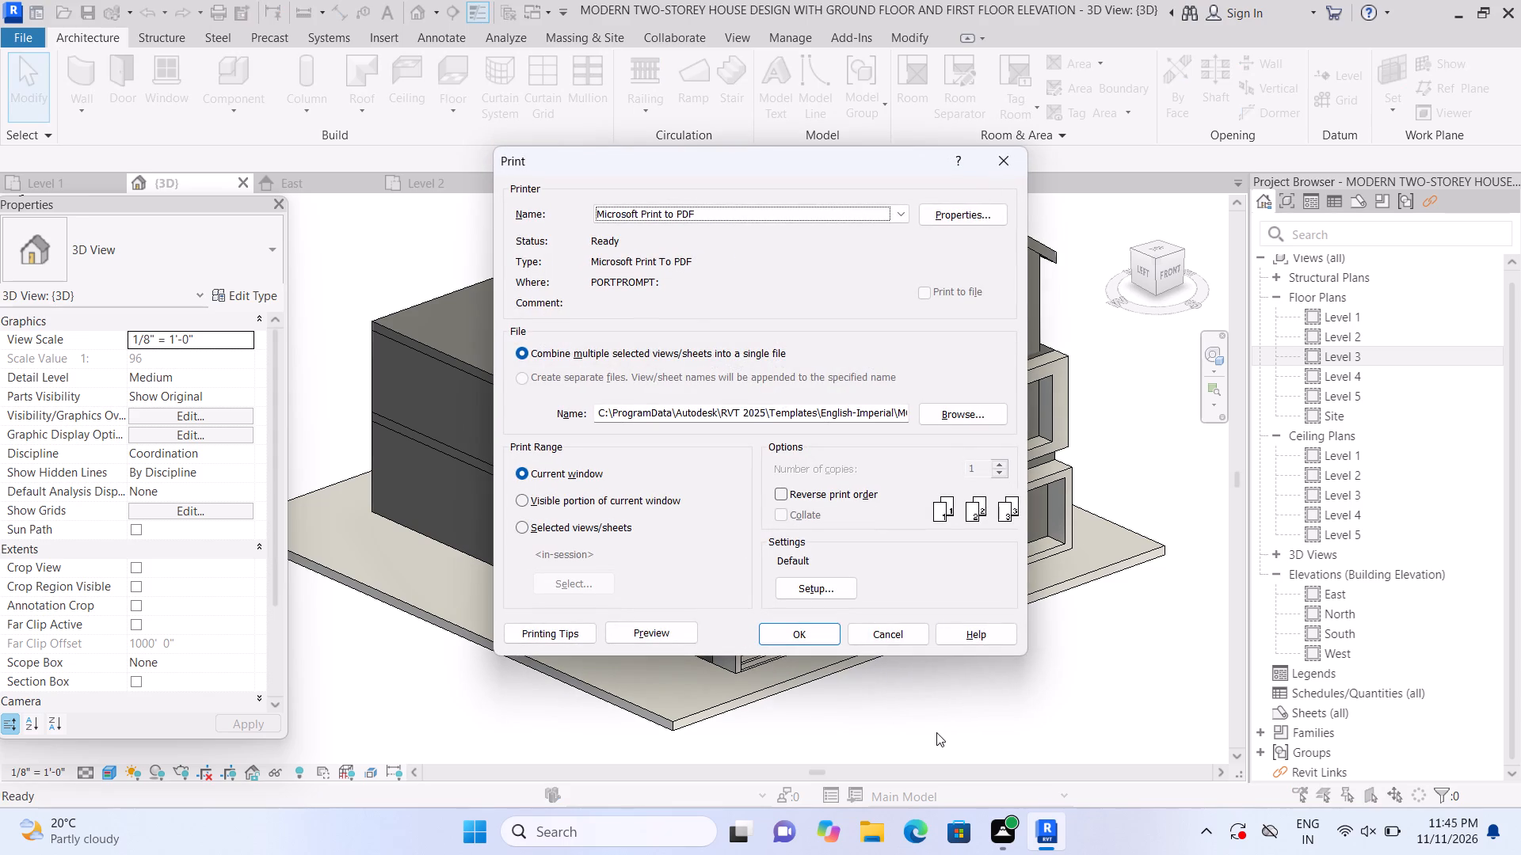
left_click(812, 634)
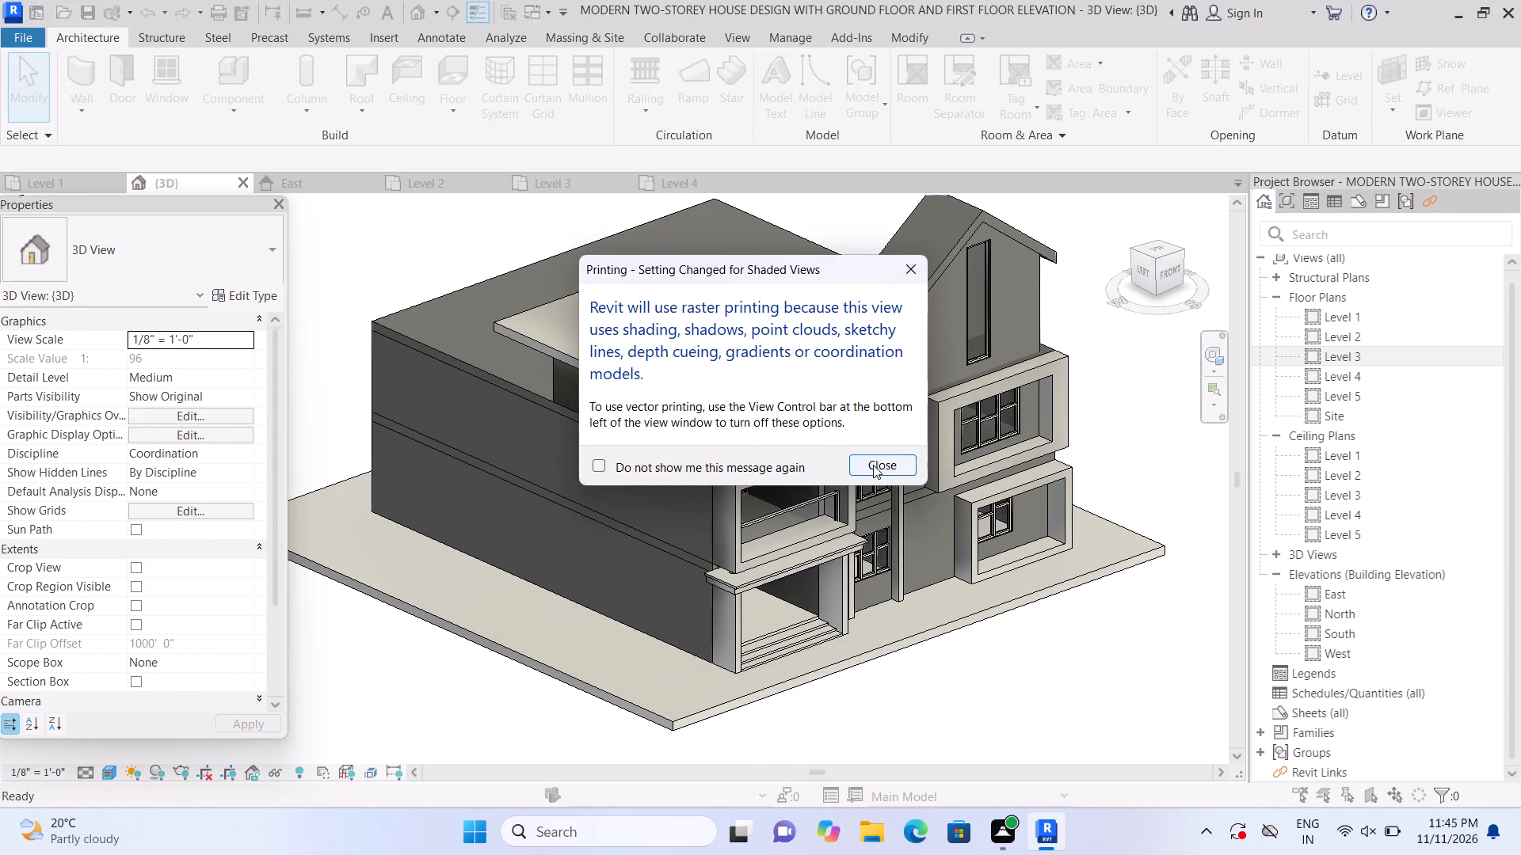
left_click(871, 465)
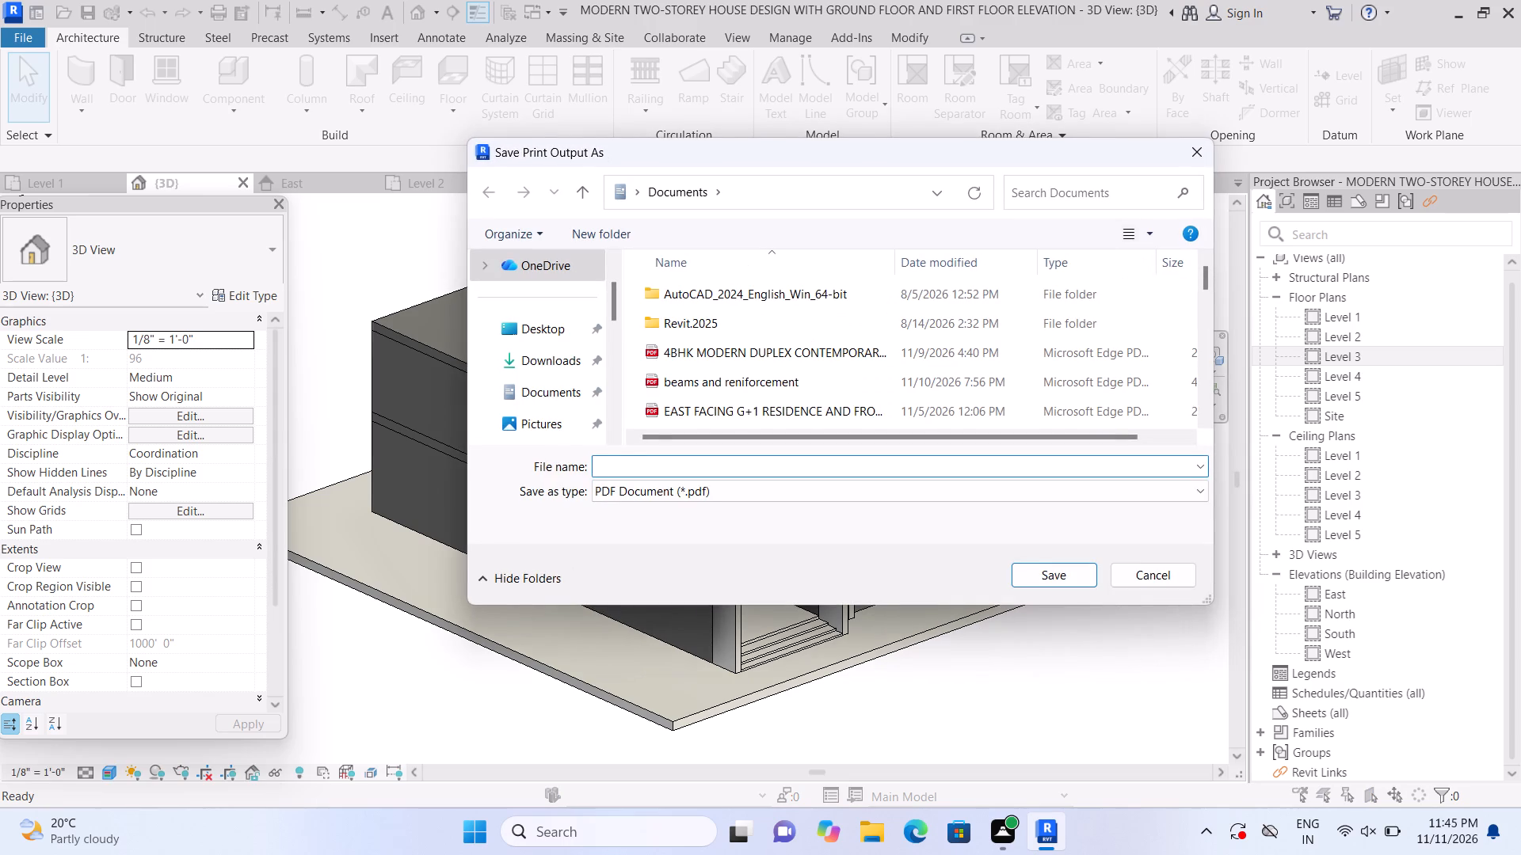
Save the PDF output in Documents as MODERN TWO-STOREY HOUSE DESIGN WITH GROUND FLOOR AND FIRST FLOOR PLAN AND ELEVATION.
left_click(835, 472)
type("MODER")
type("N")
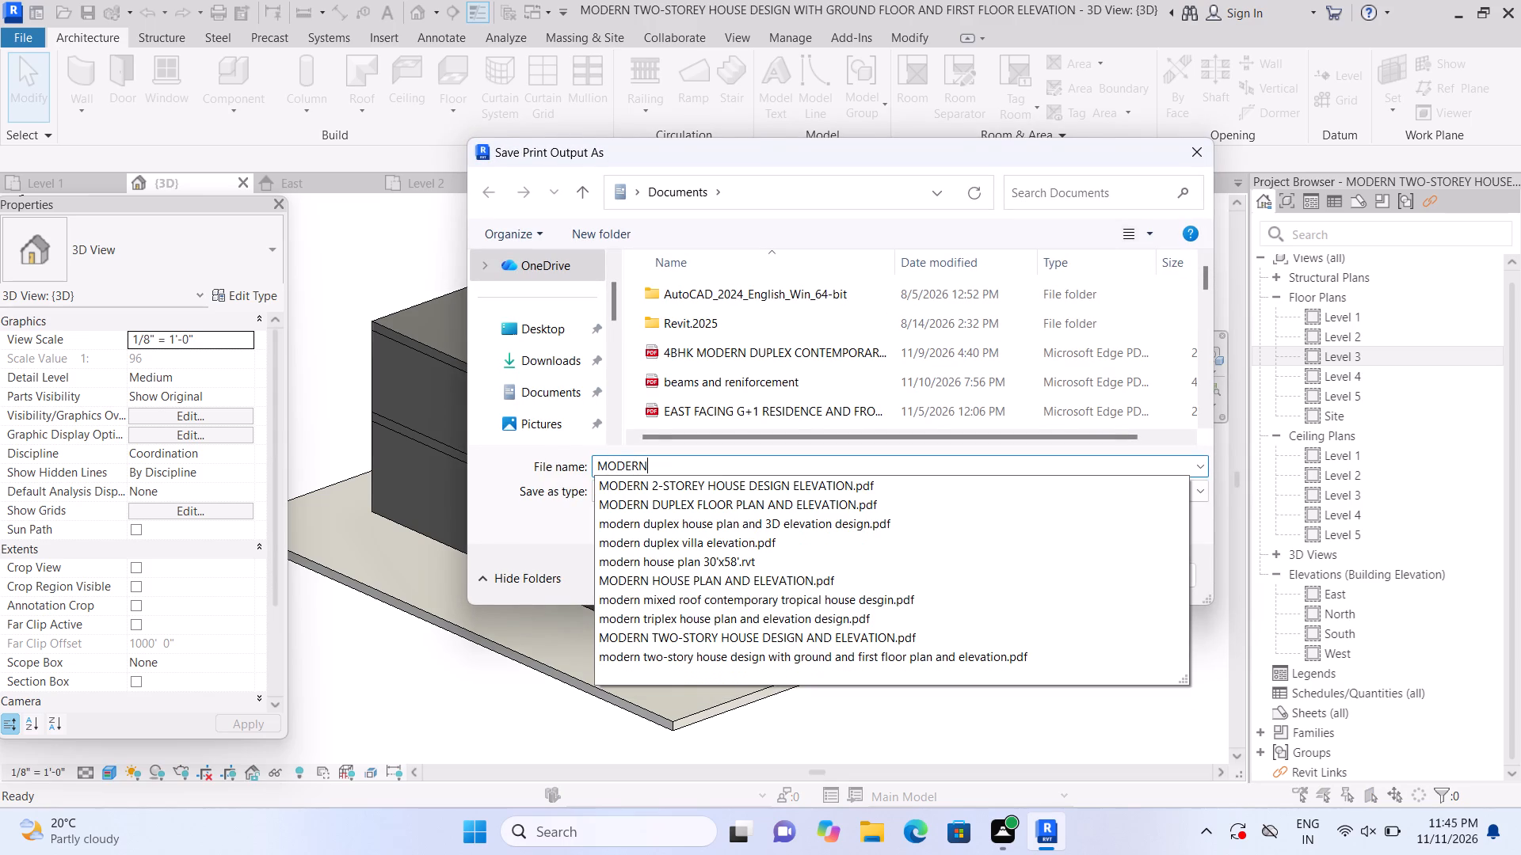
key("space")
type("TWO-")
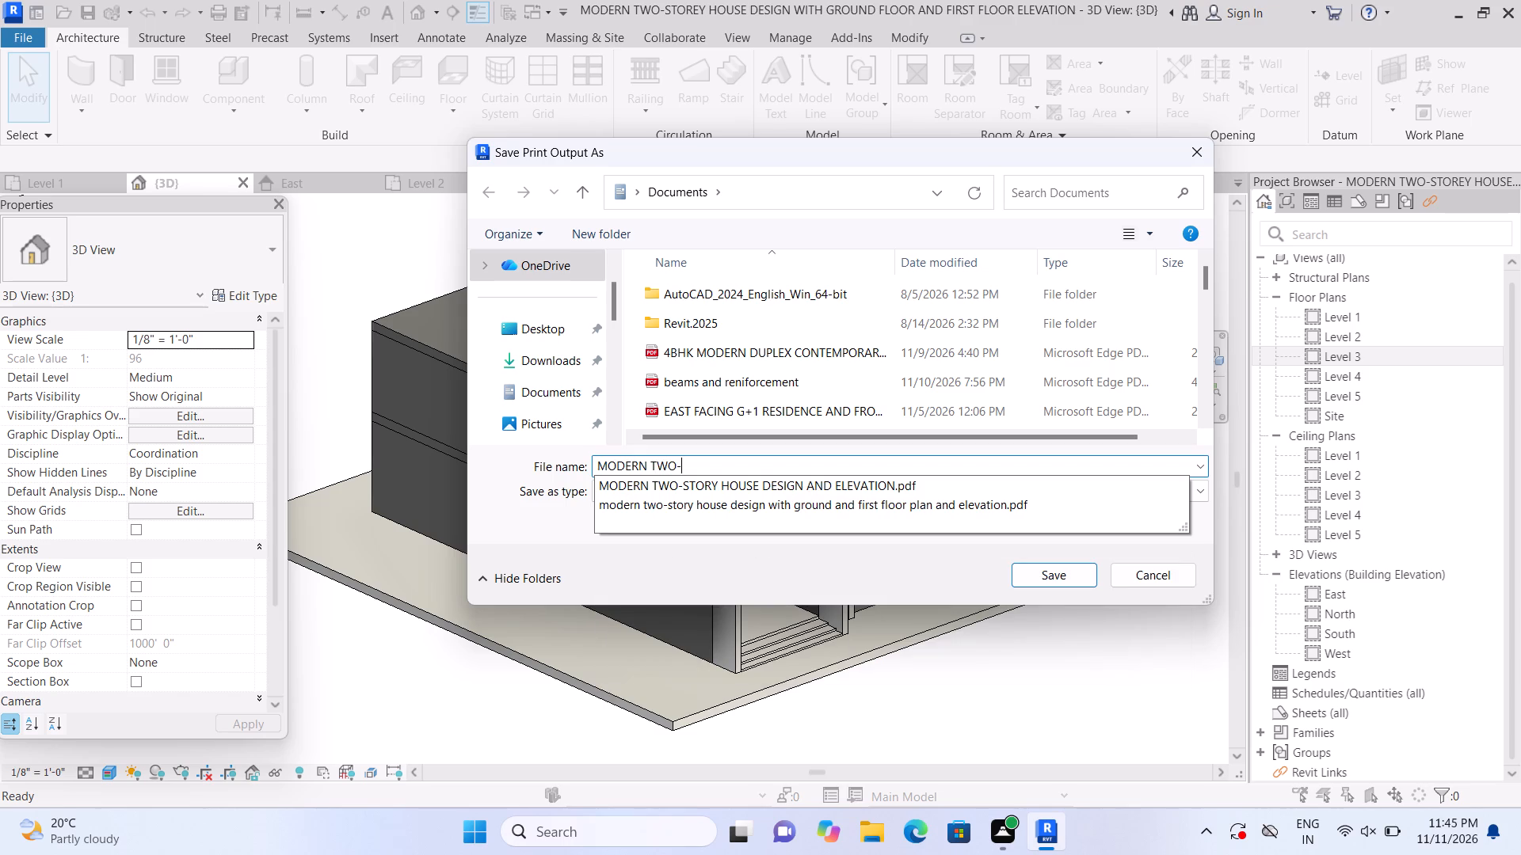
type("STOREY")
key("space")
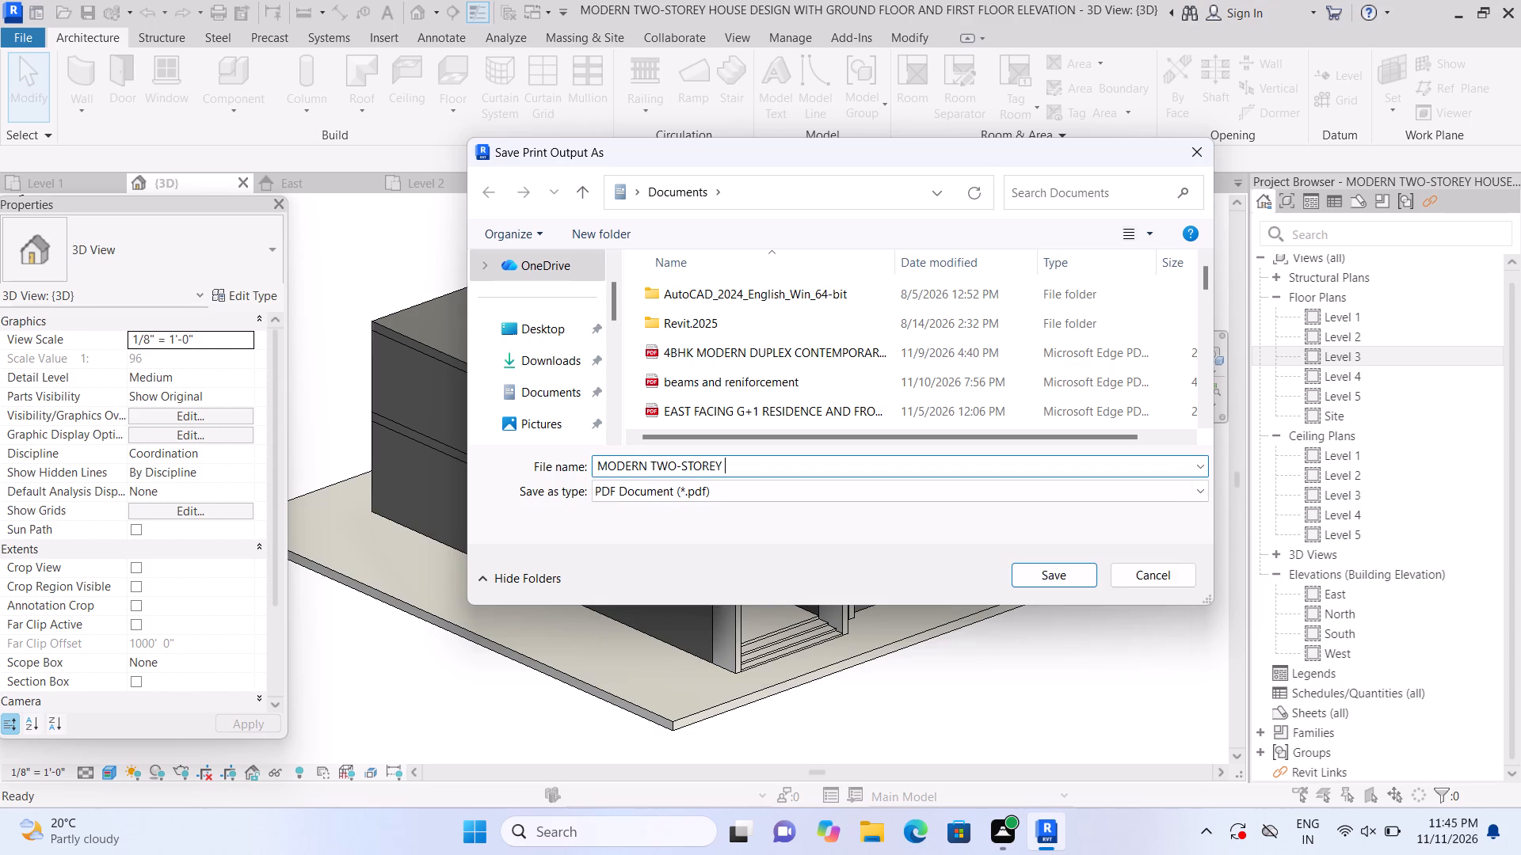
type("HOUSE")
key("space")
type("DES")
type("IGN")
key("space")
type("WITH")
key("space")
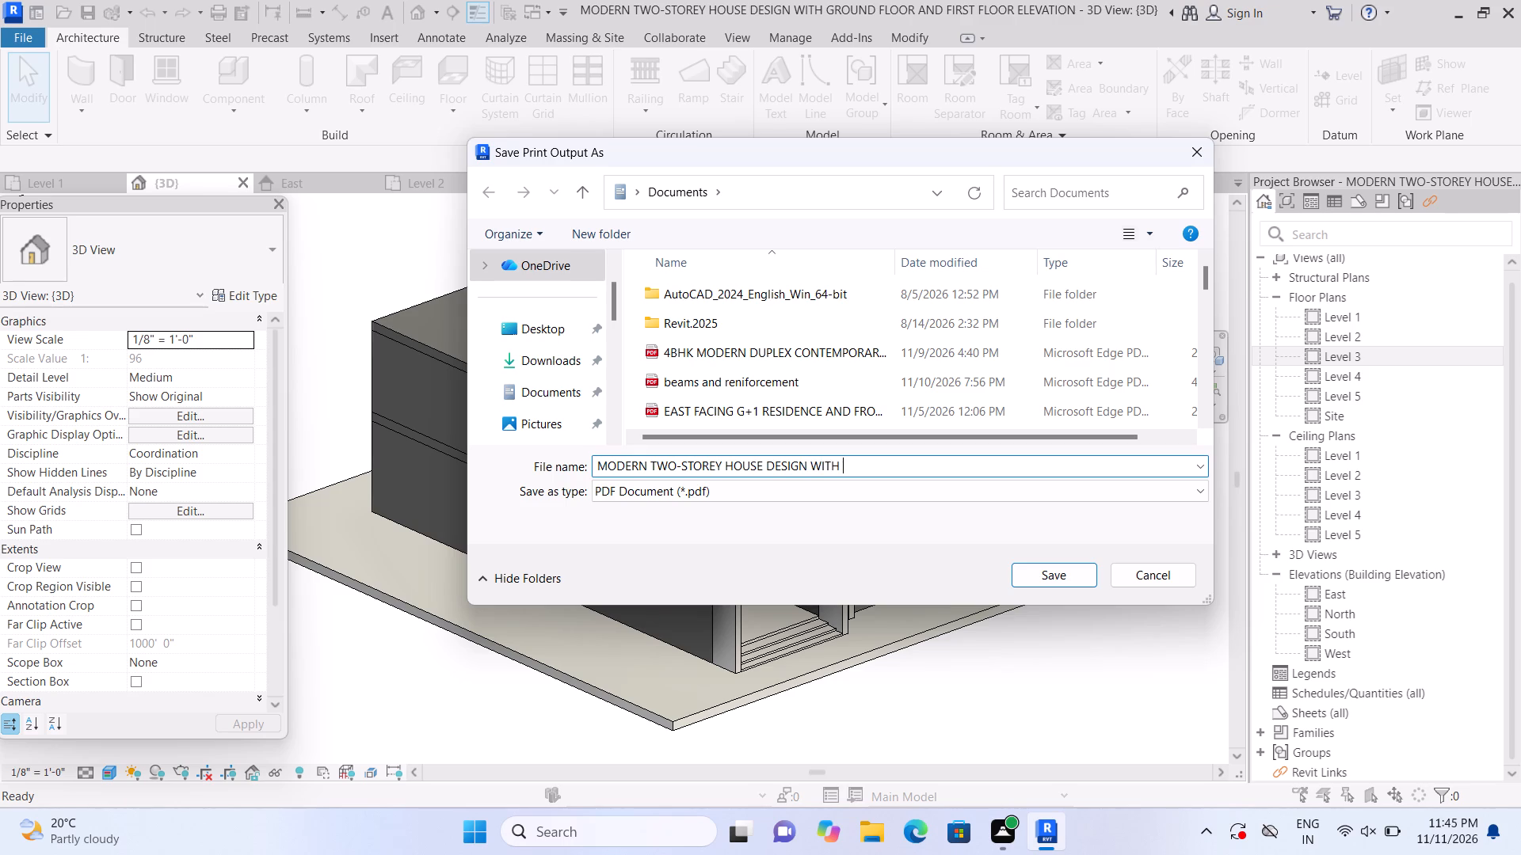
type("GROUND")
key("space")
type("FLOOR")
key("space")
type("AND FIRST")
key("space")
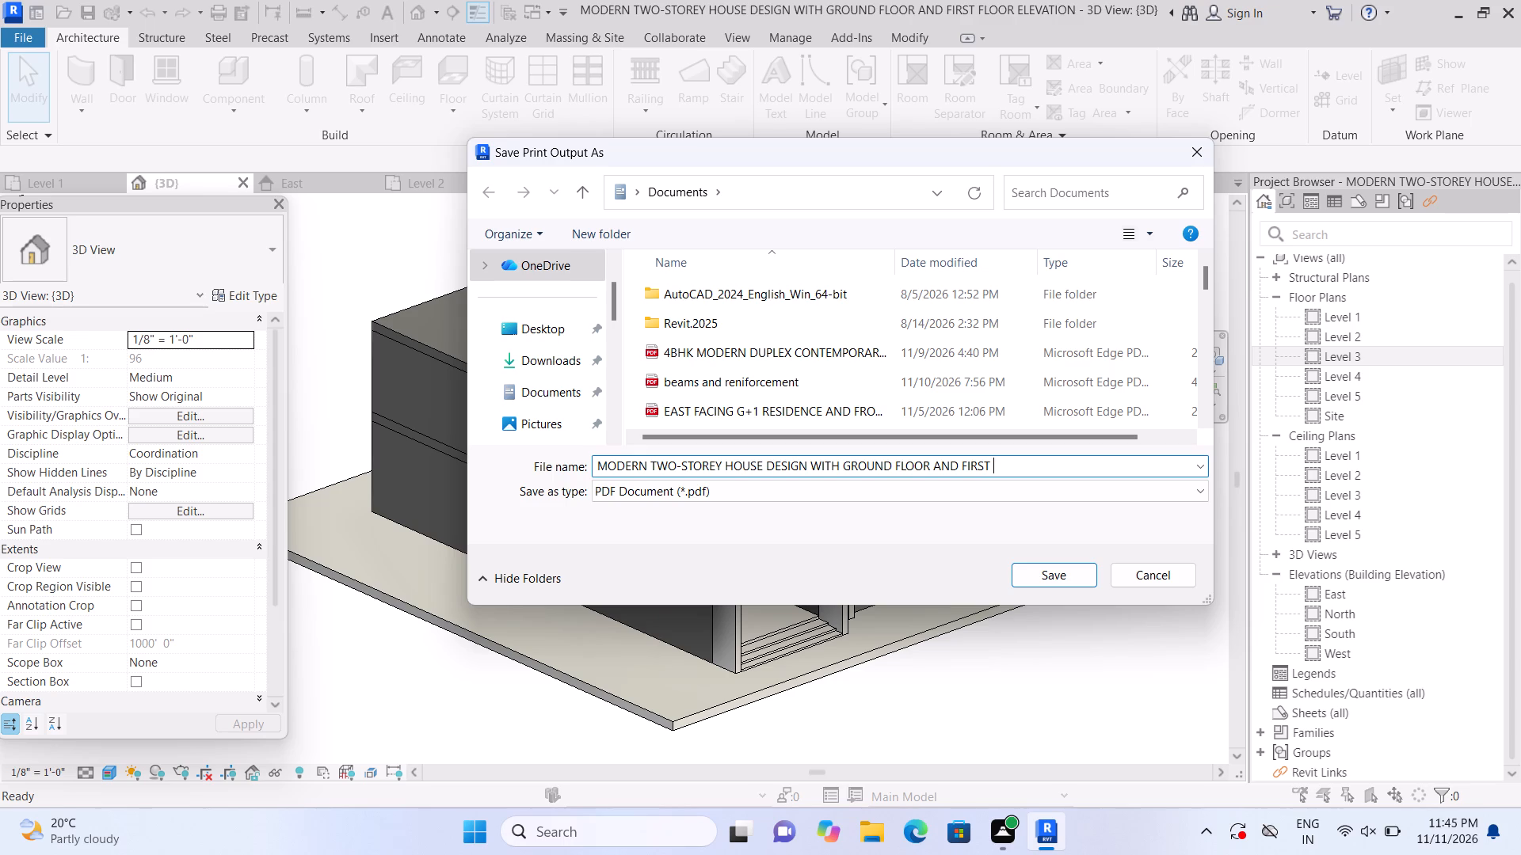
type("FLL")
key("BackSpace")
type("OOR")
key("space")
type("PLAN AND")
key("space")
type("ELEVATION")
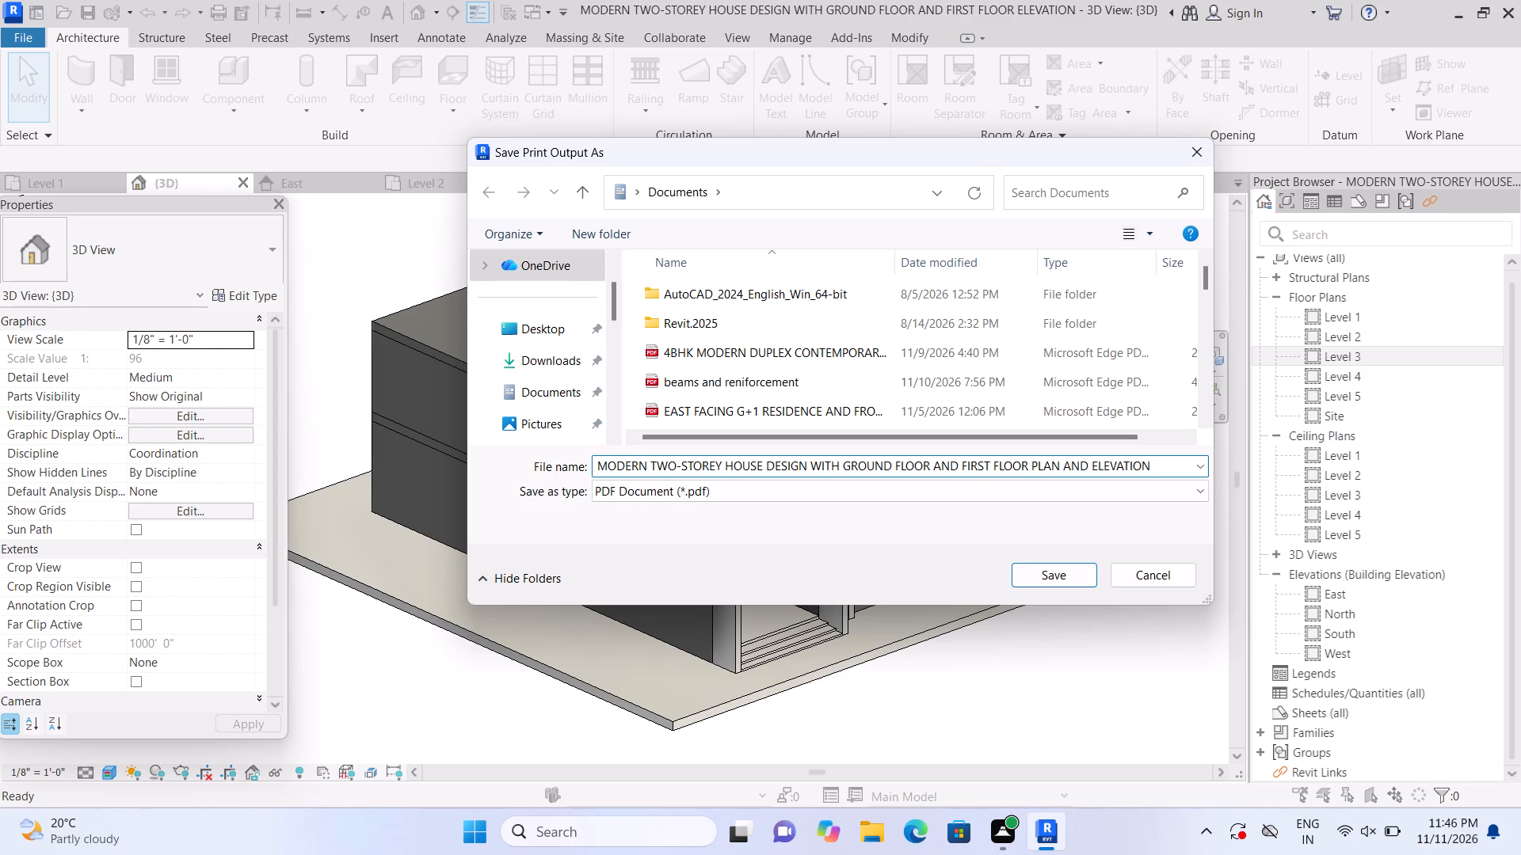
left_click(1046, 576)
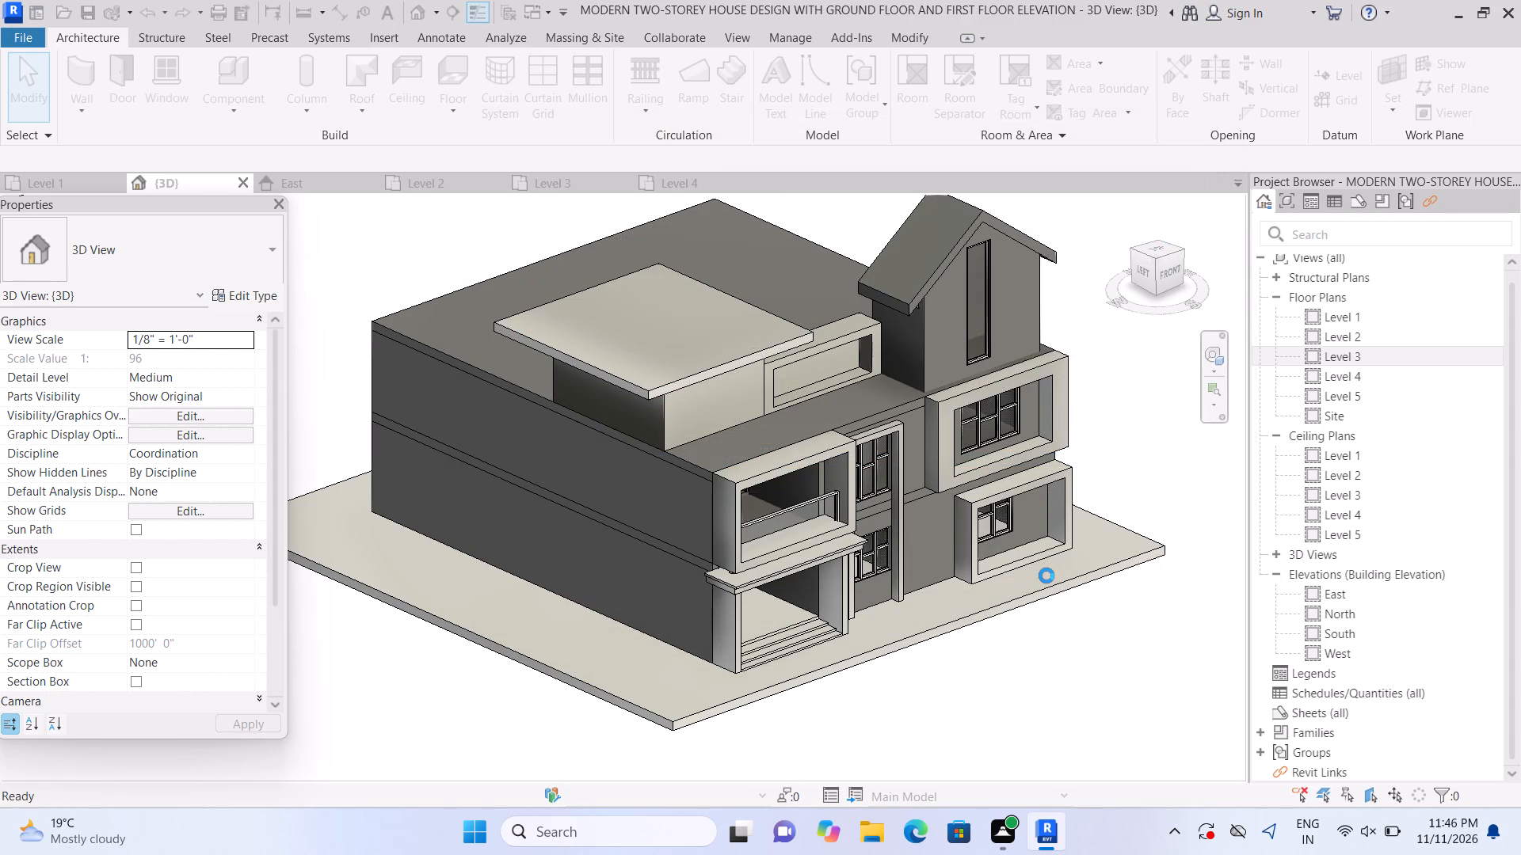
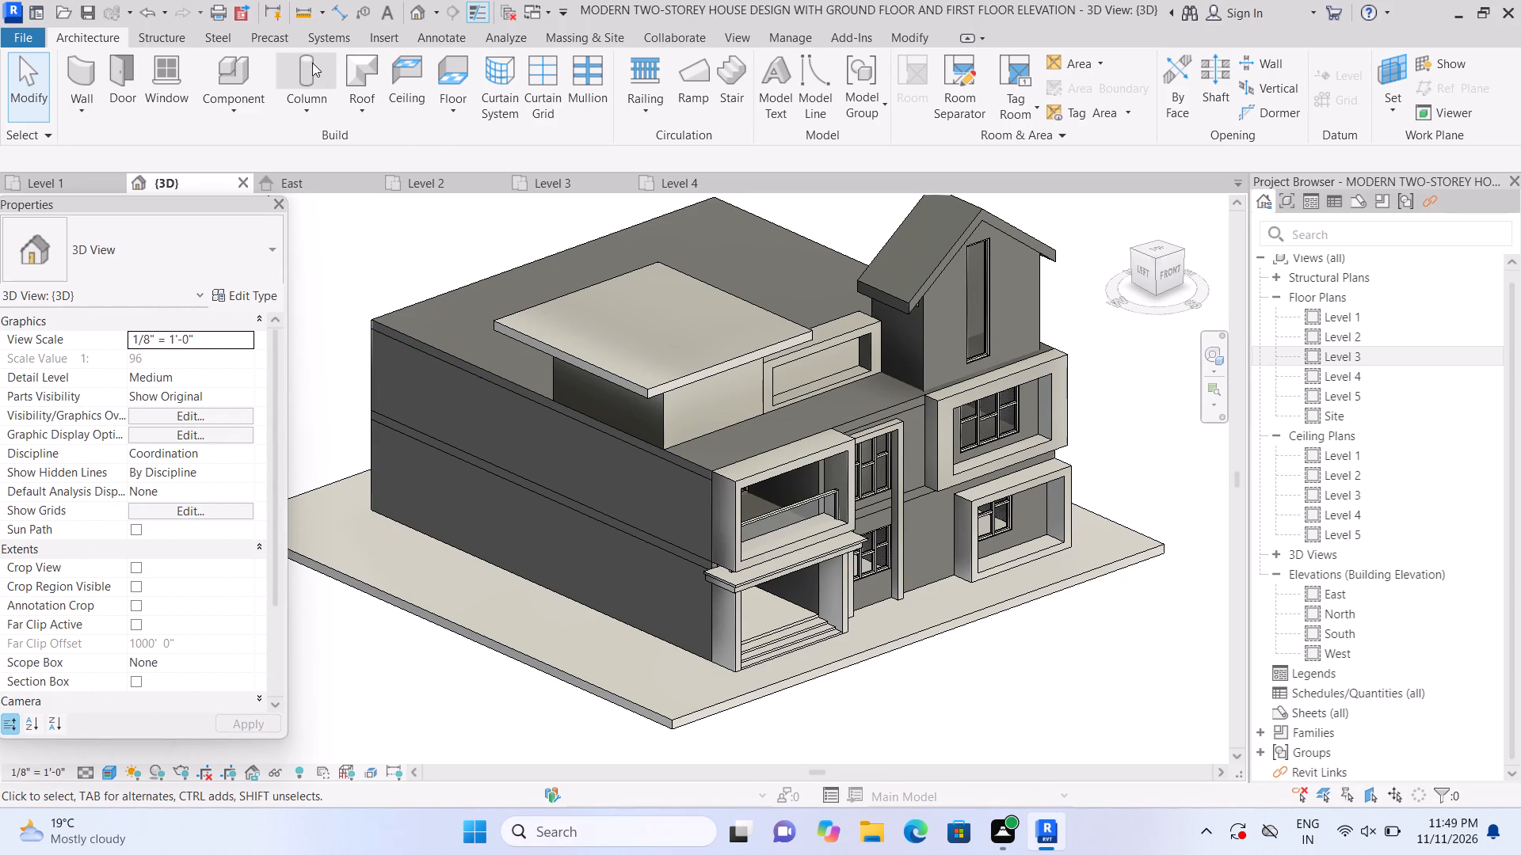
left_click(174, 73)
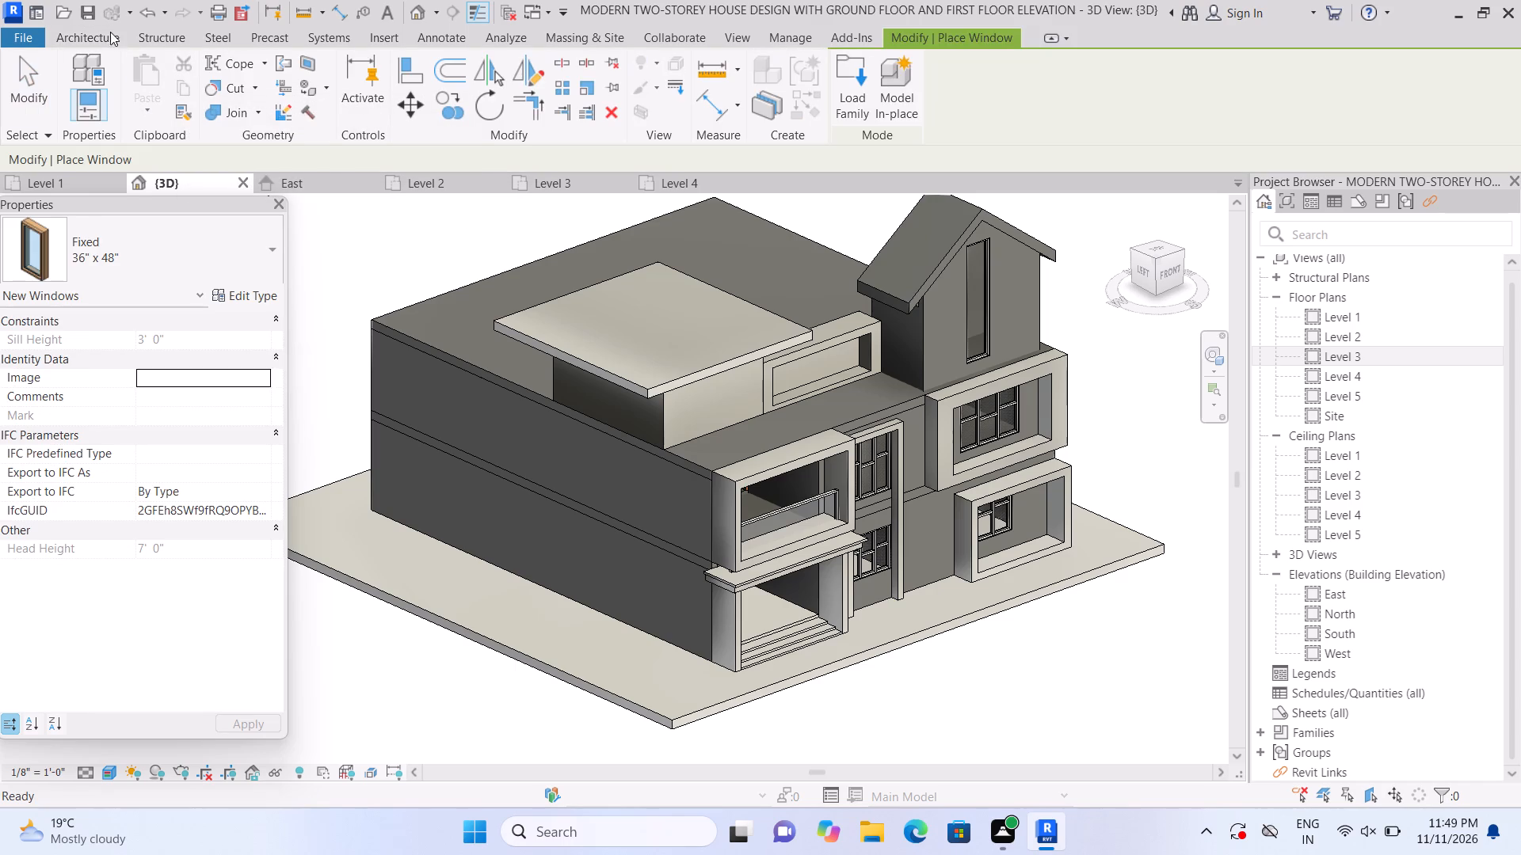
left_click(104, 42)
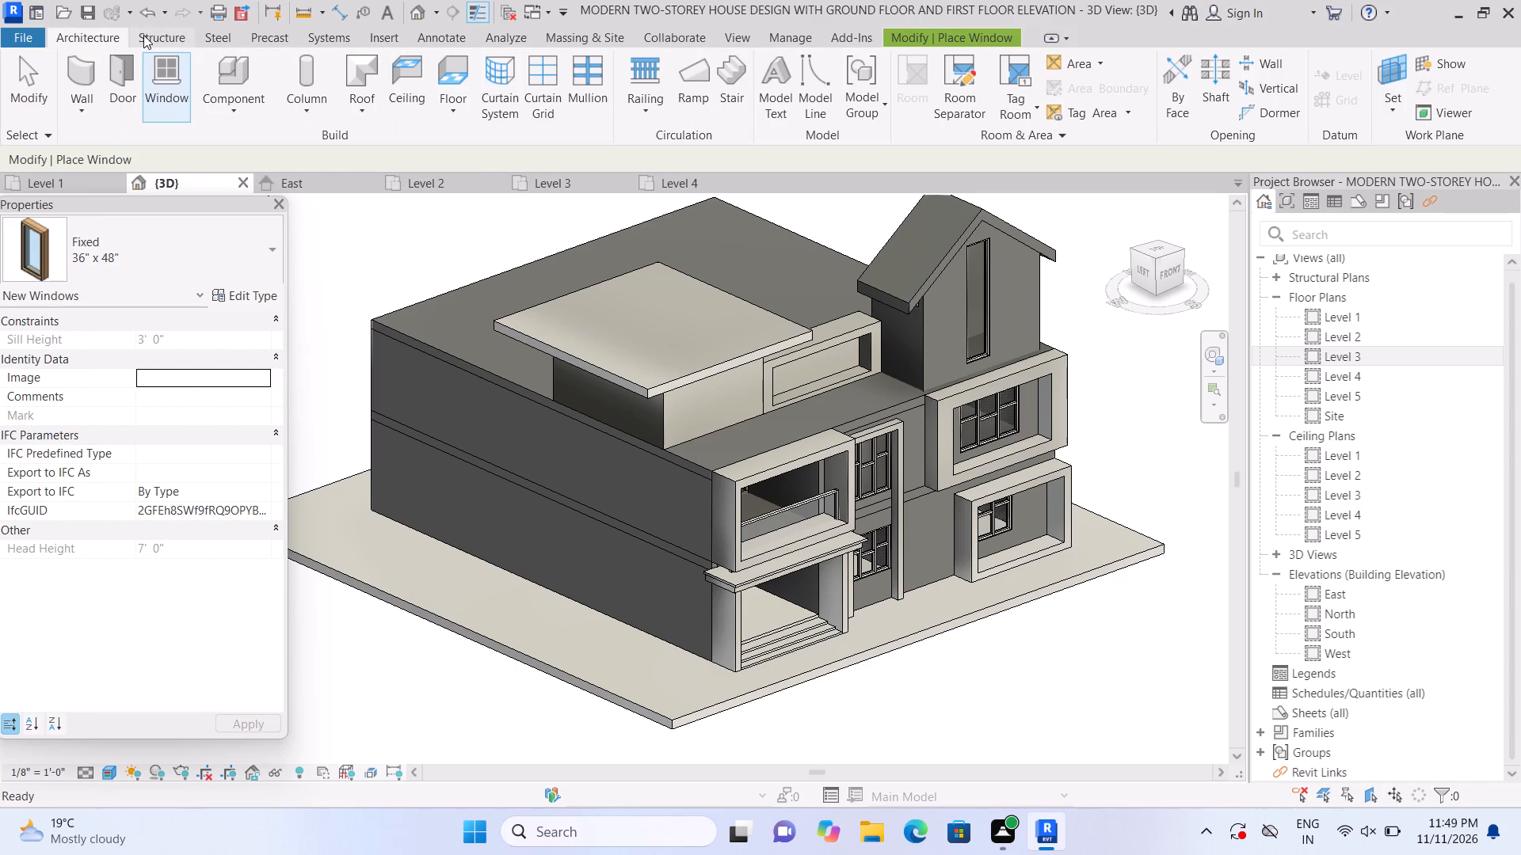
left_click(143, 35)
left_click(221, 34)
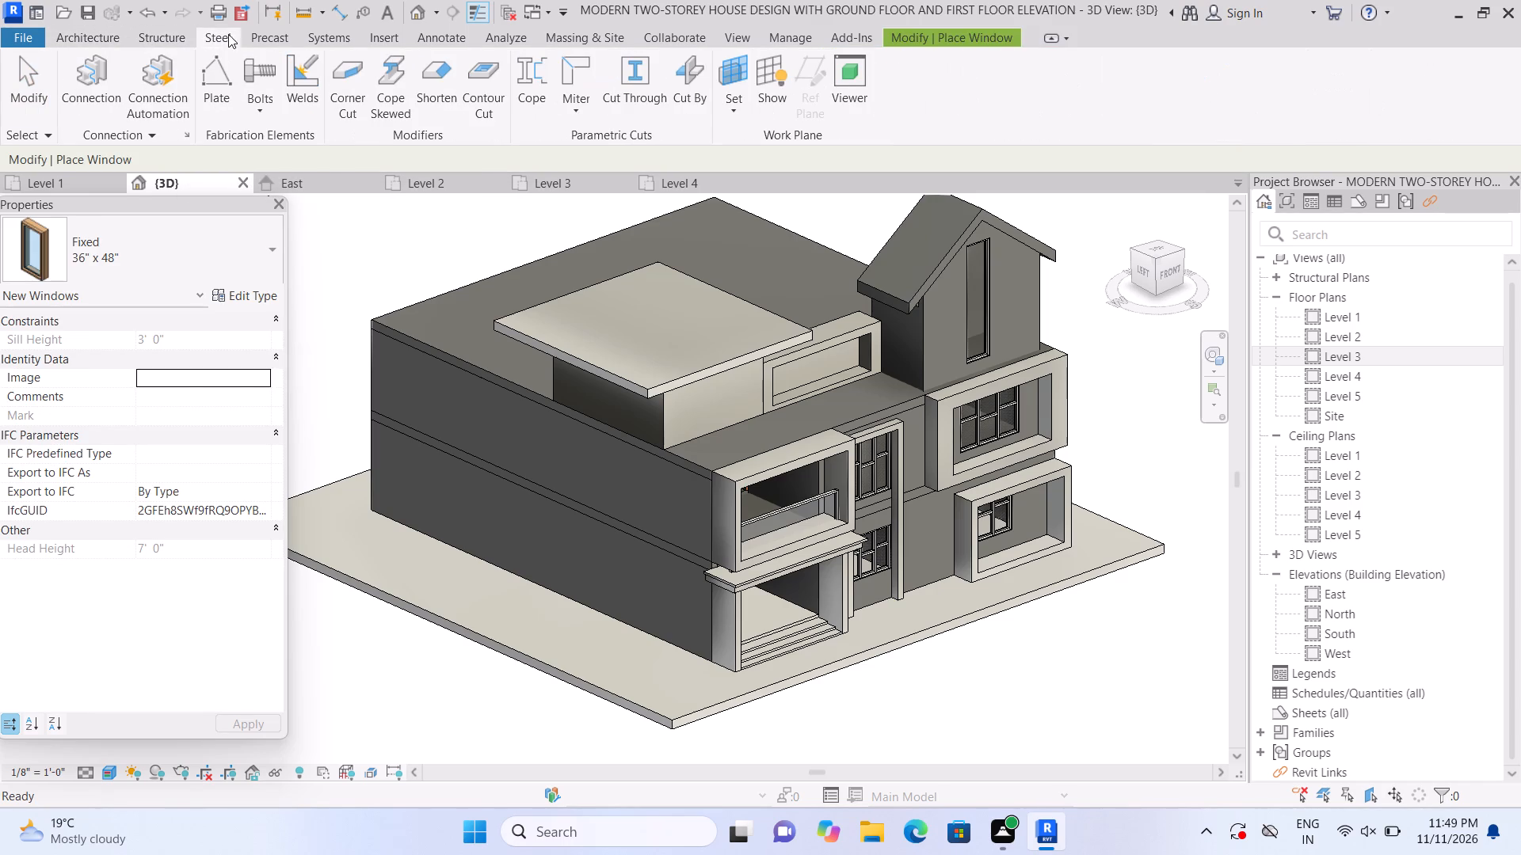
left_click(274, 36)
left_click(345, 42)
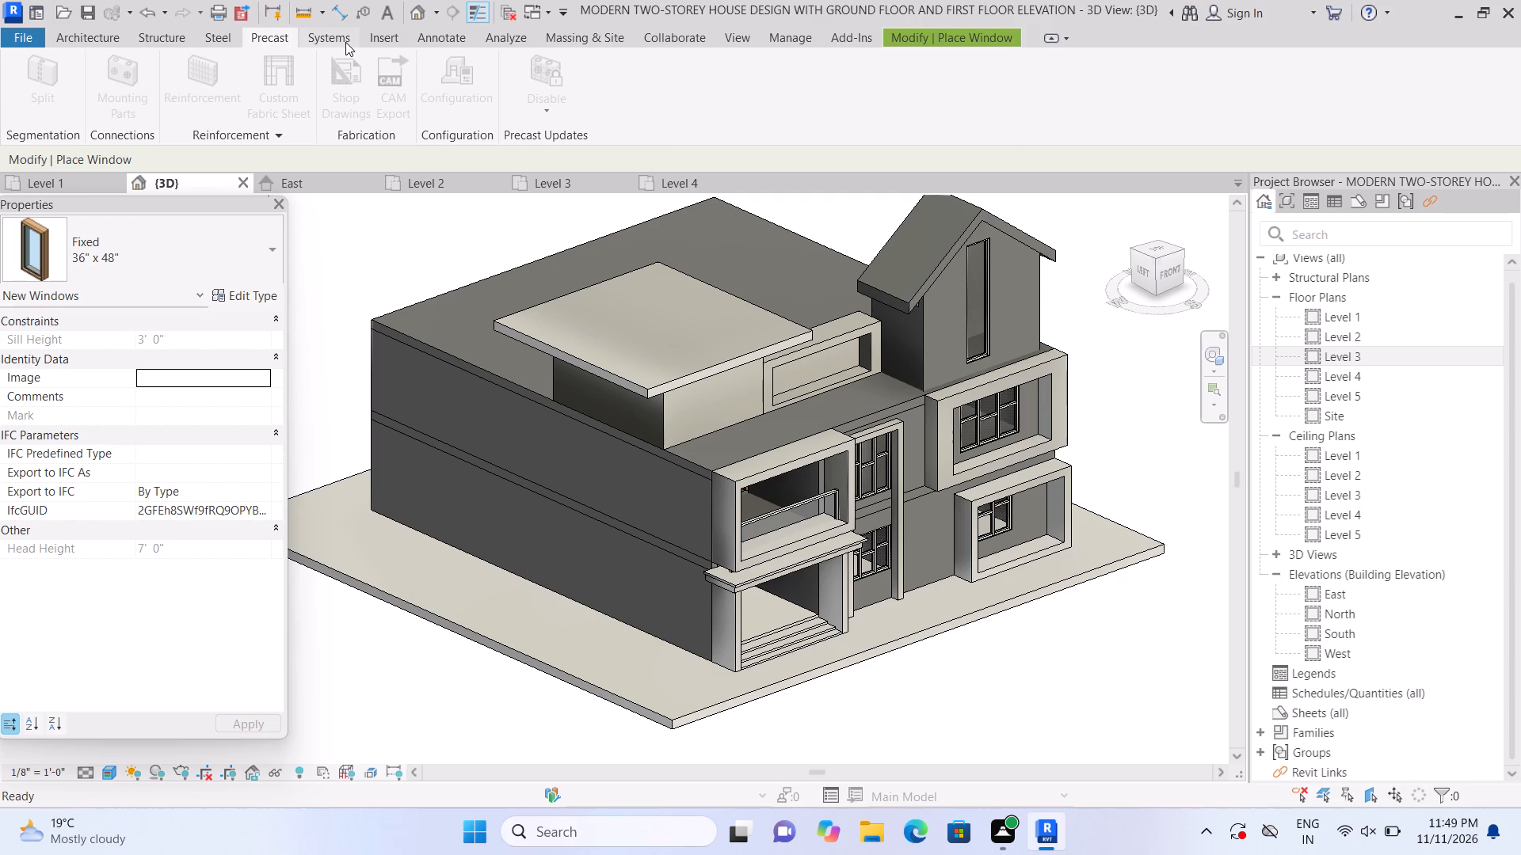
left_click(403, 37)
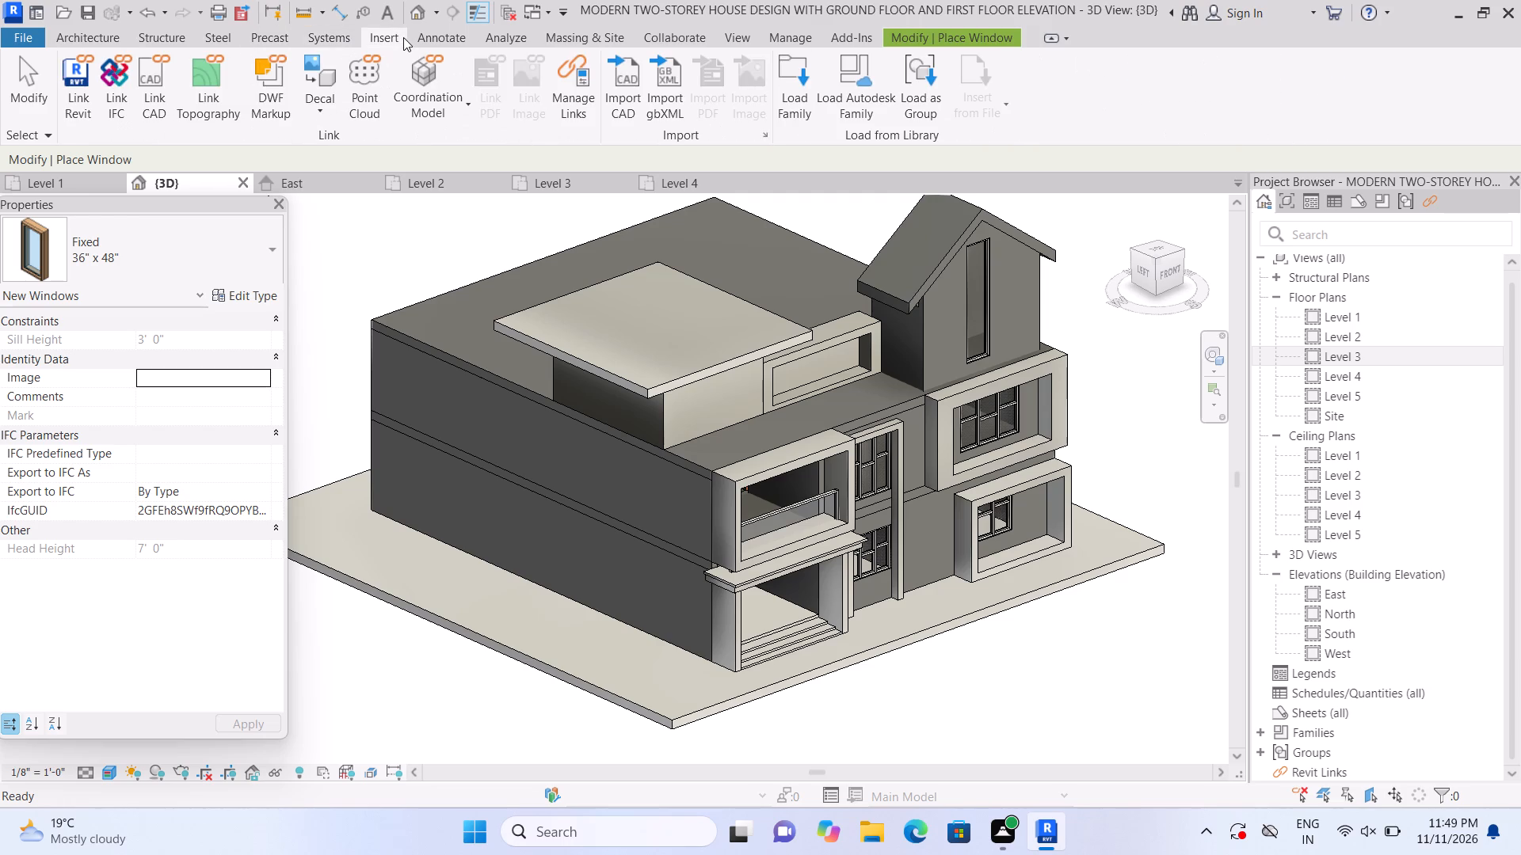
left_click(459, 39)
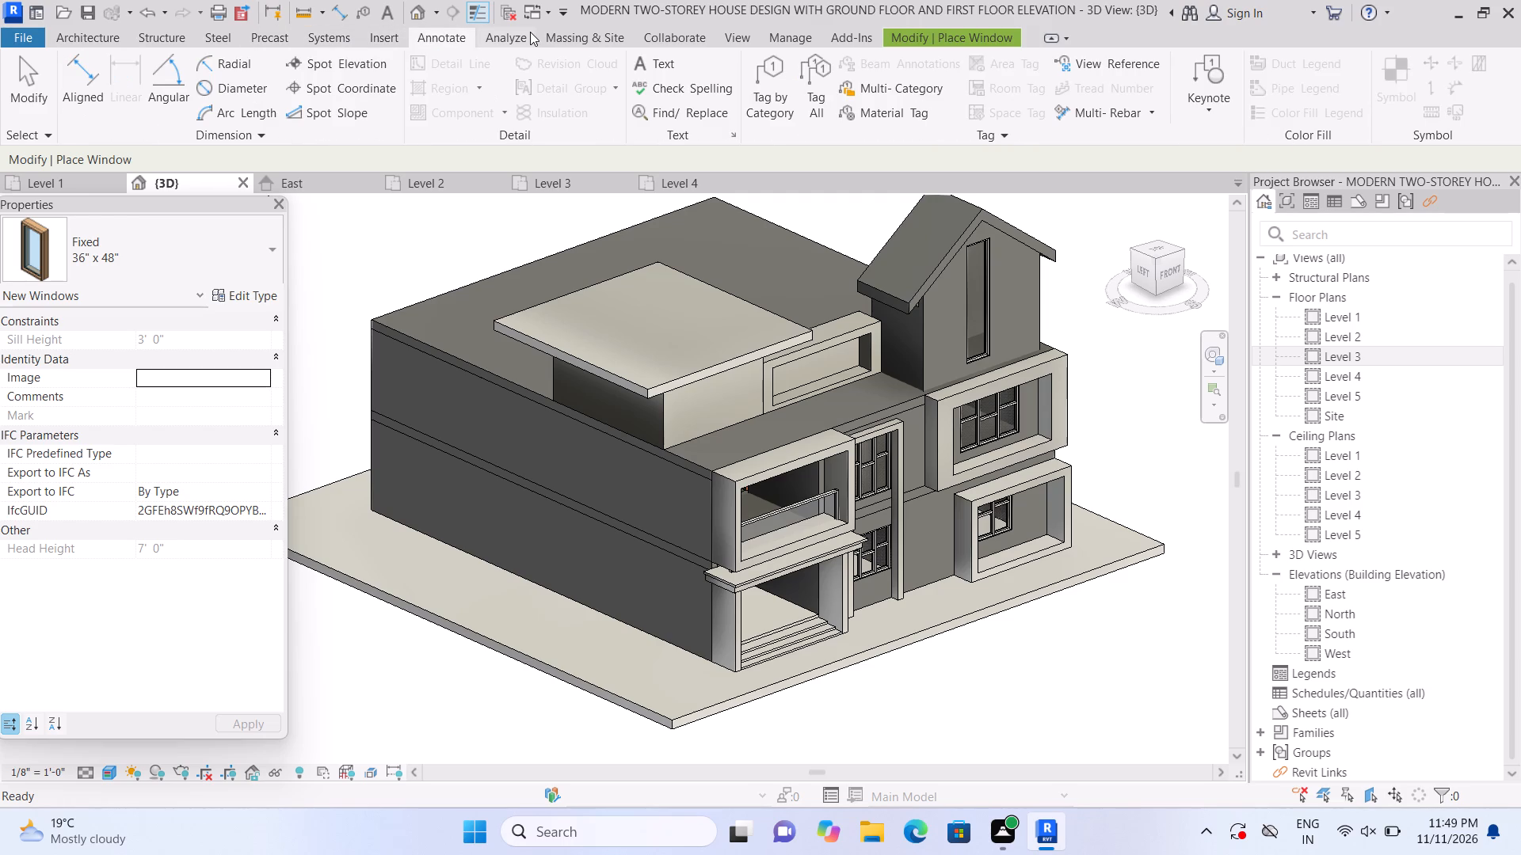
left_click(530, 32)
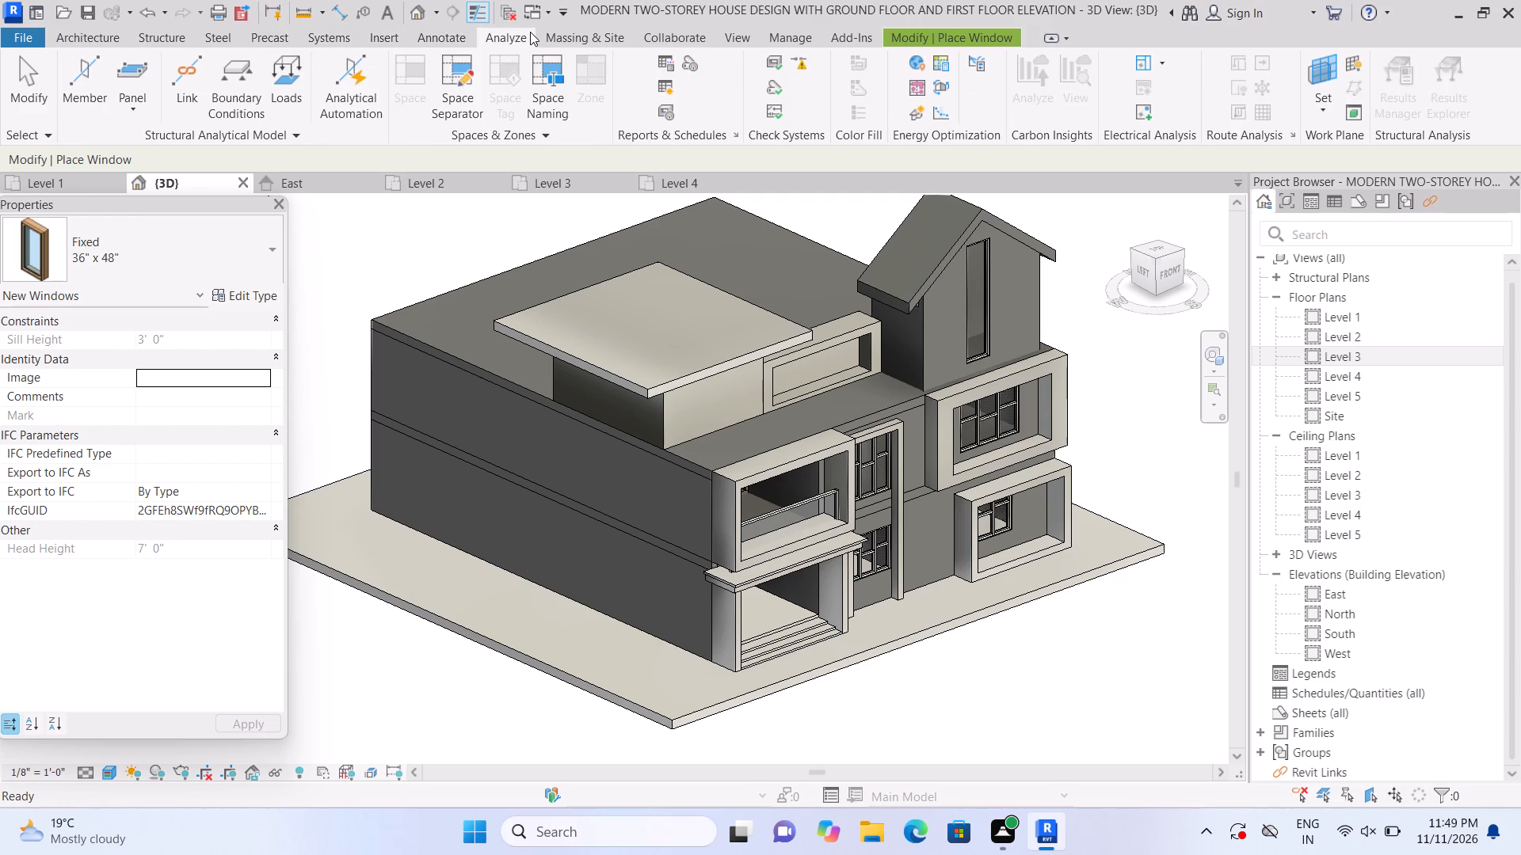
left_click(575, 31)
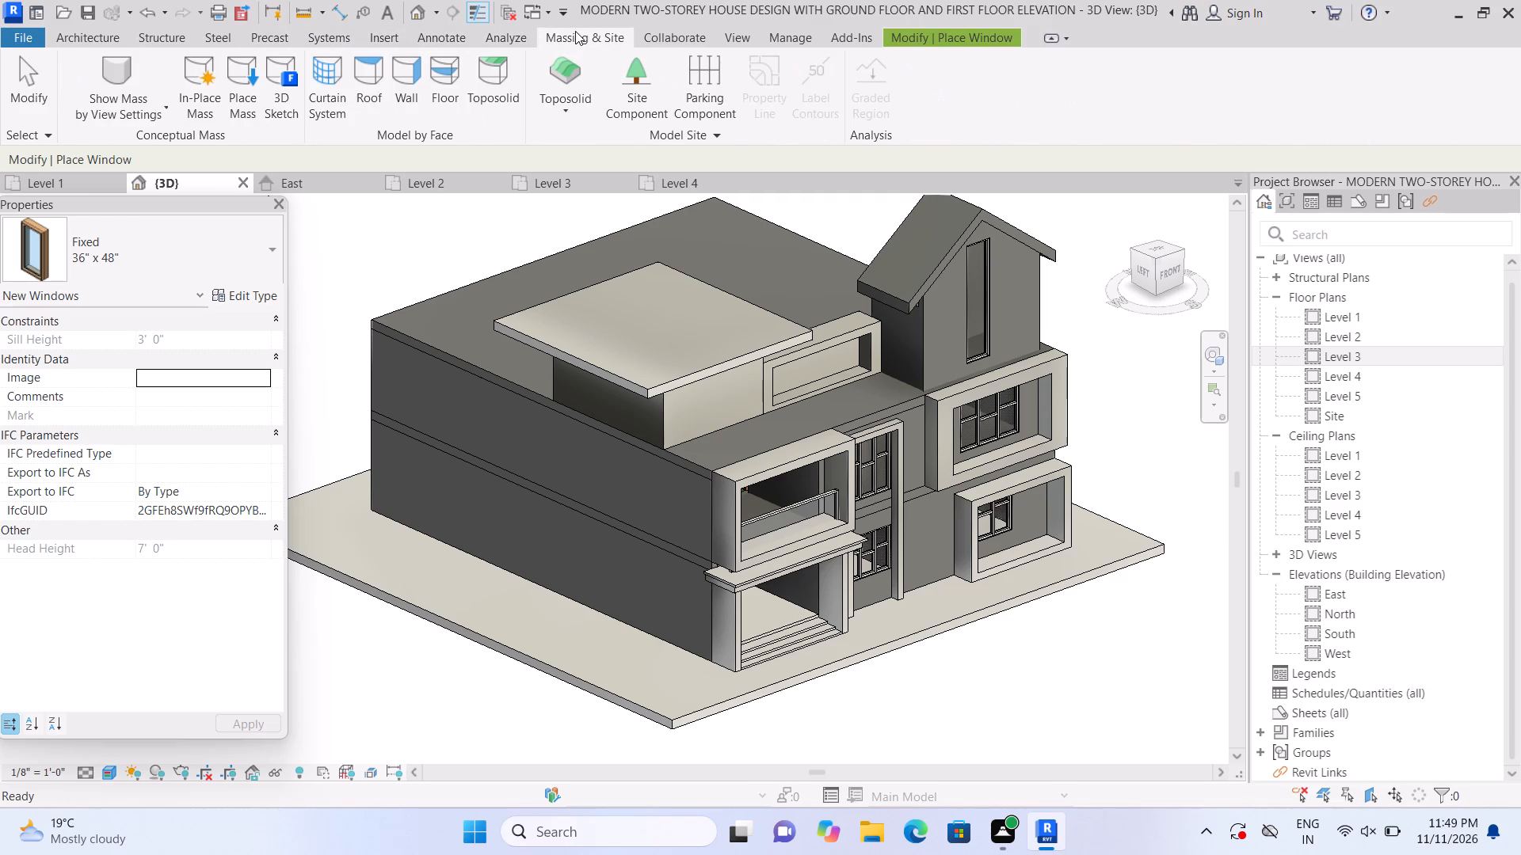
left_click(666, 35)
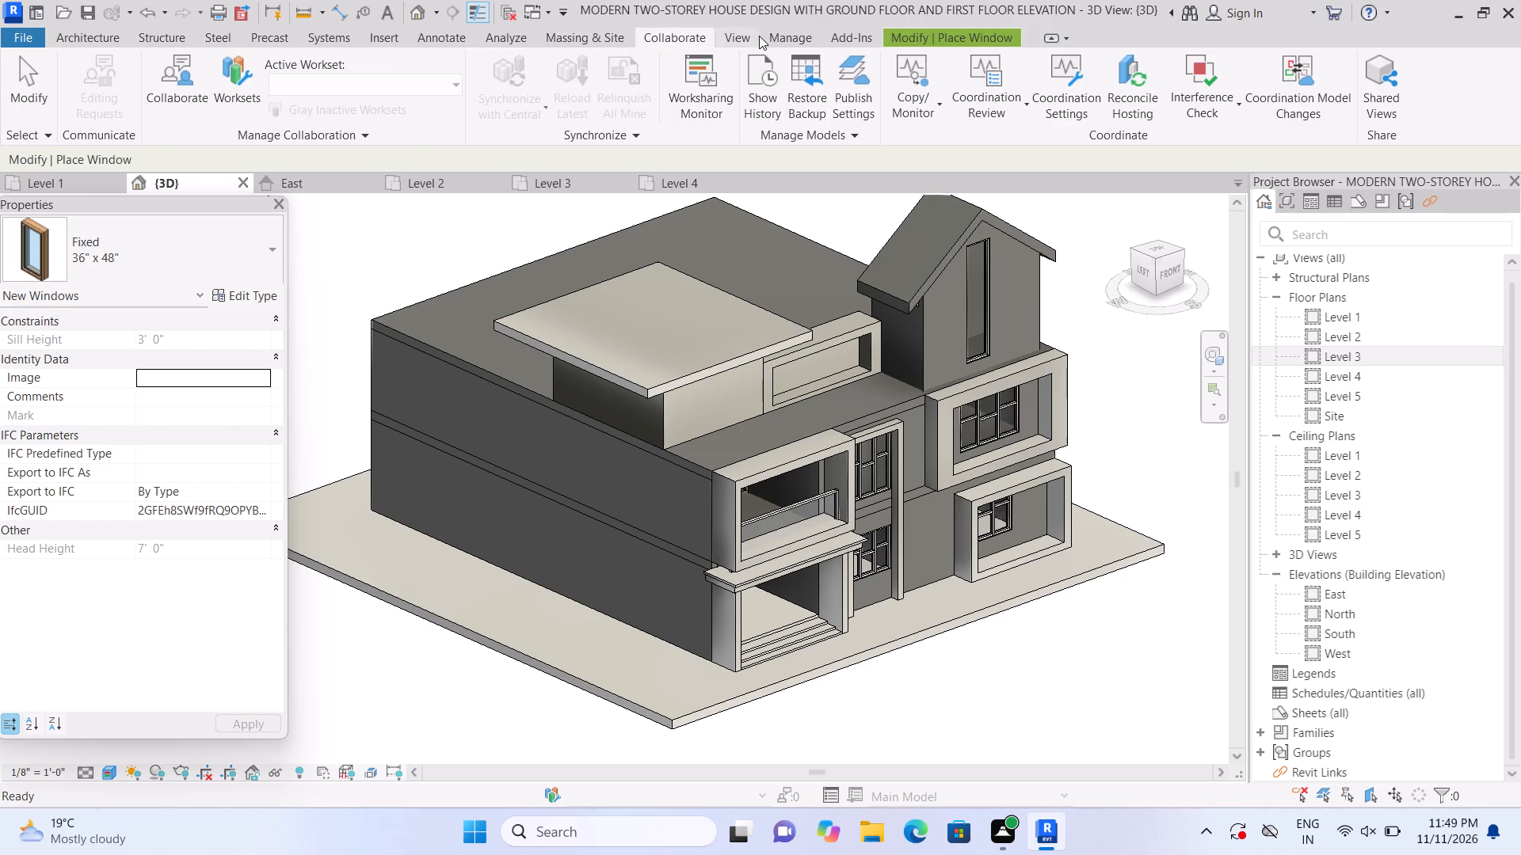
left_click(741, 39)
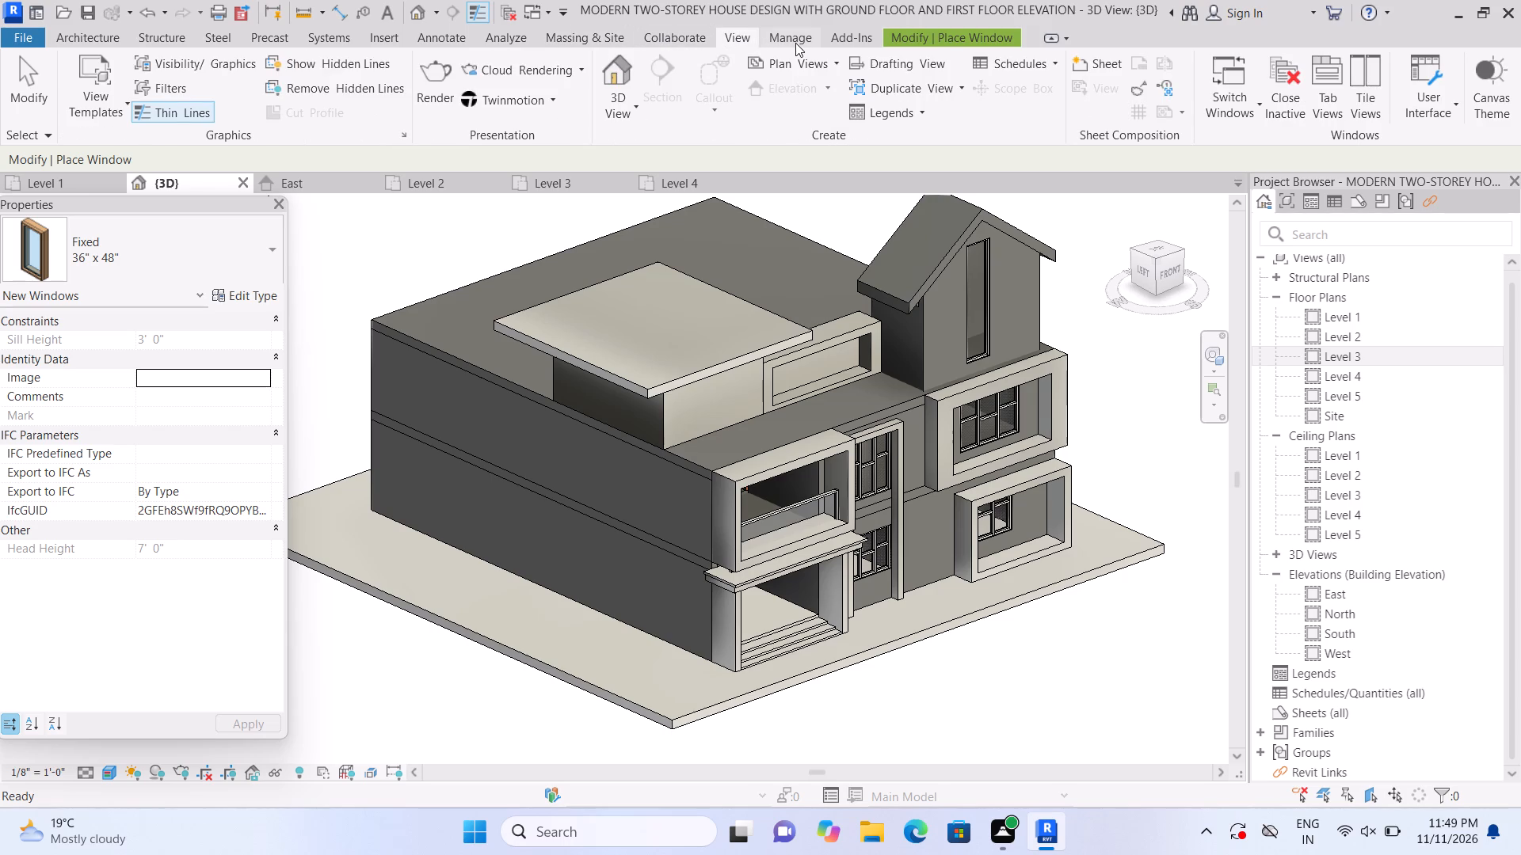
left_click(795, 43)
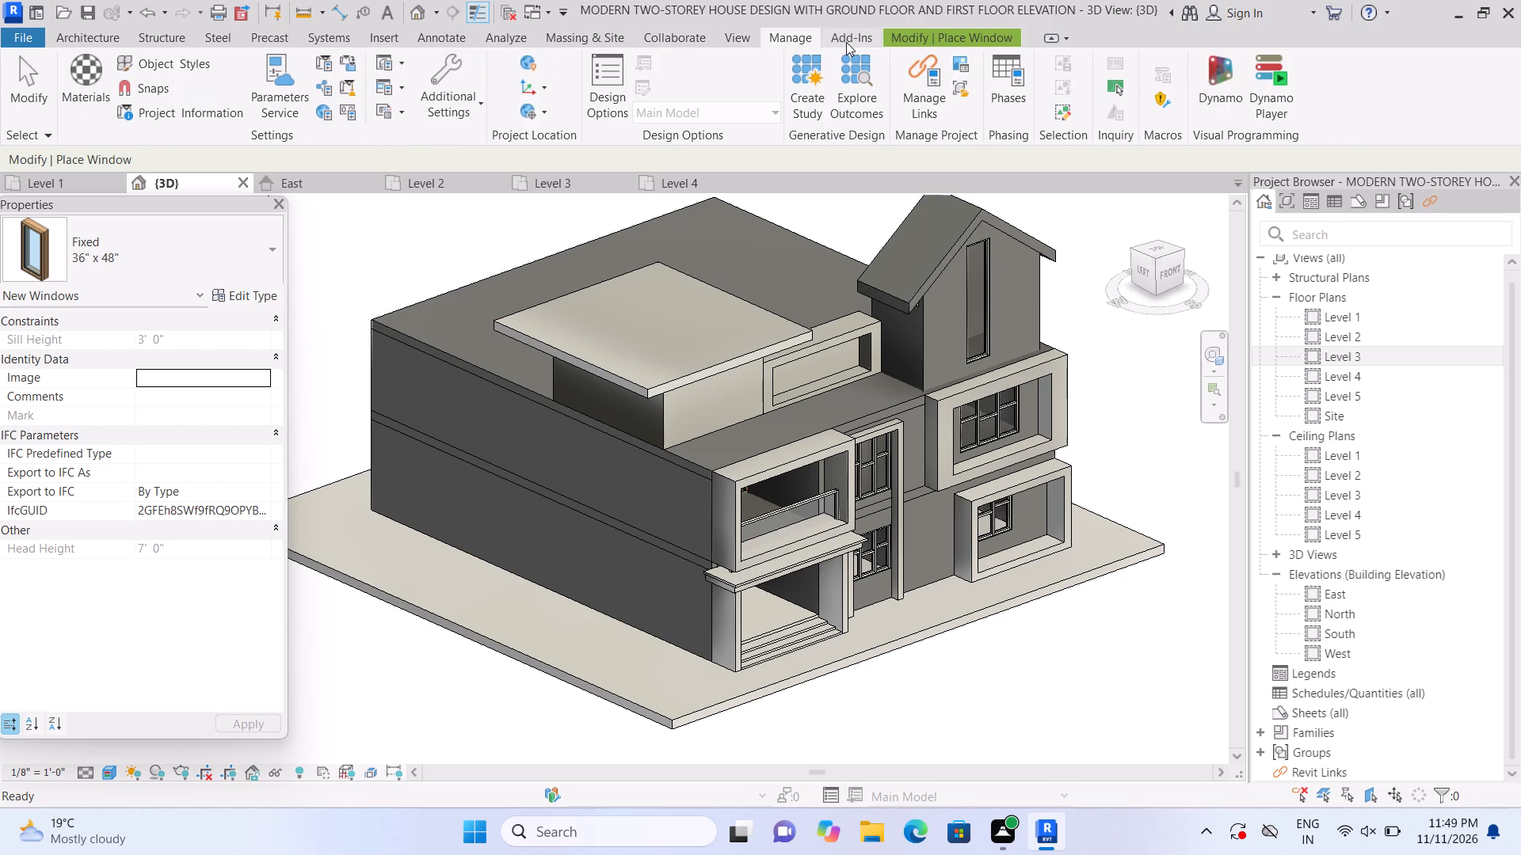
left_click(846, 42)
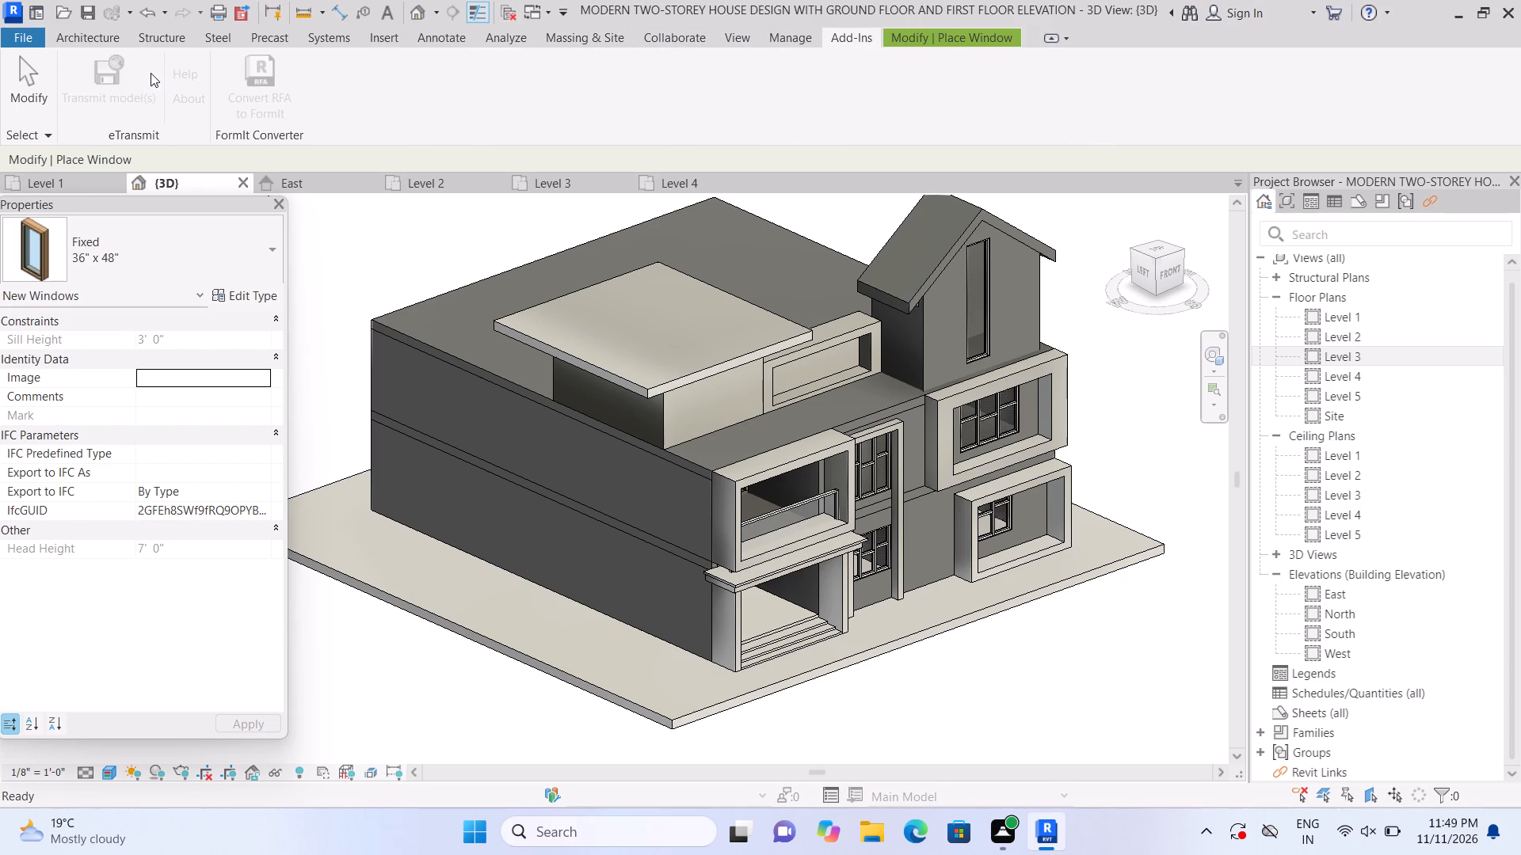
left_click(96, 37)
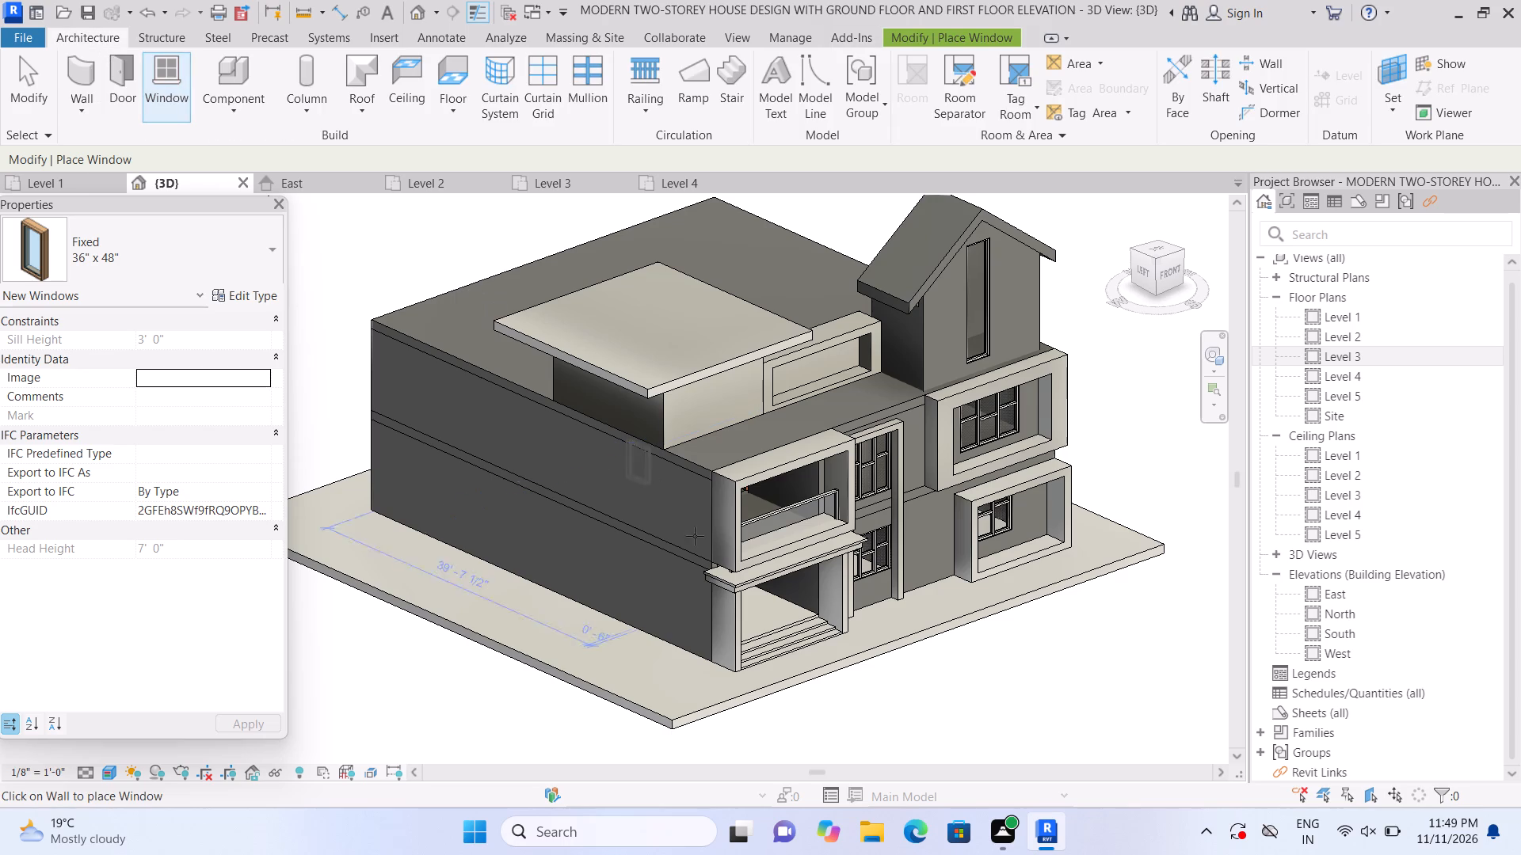
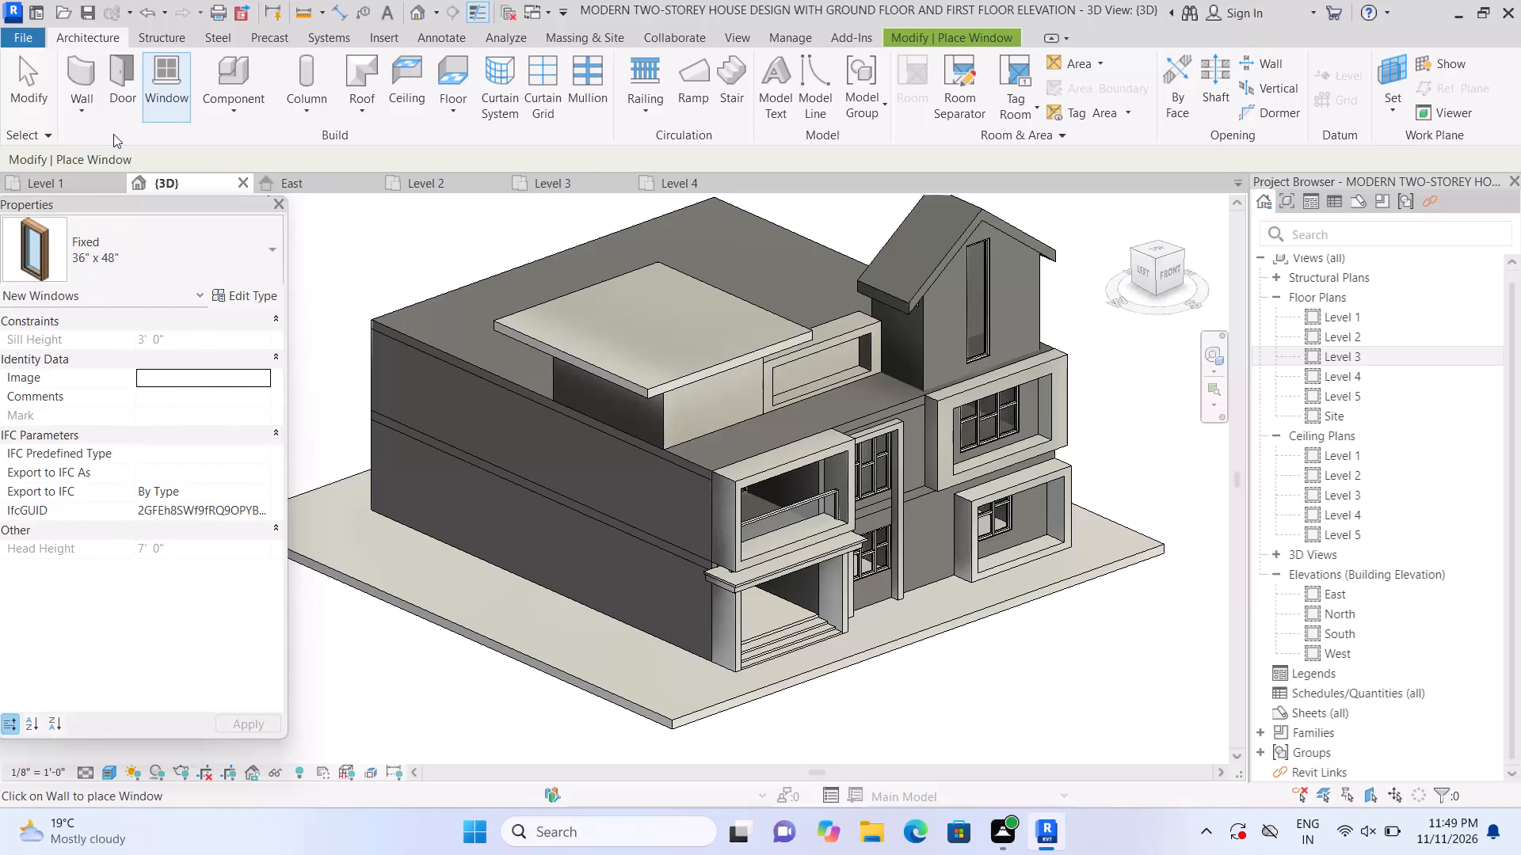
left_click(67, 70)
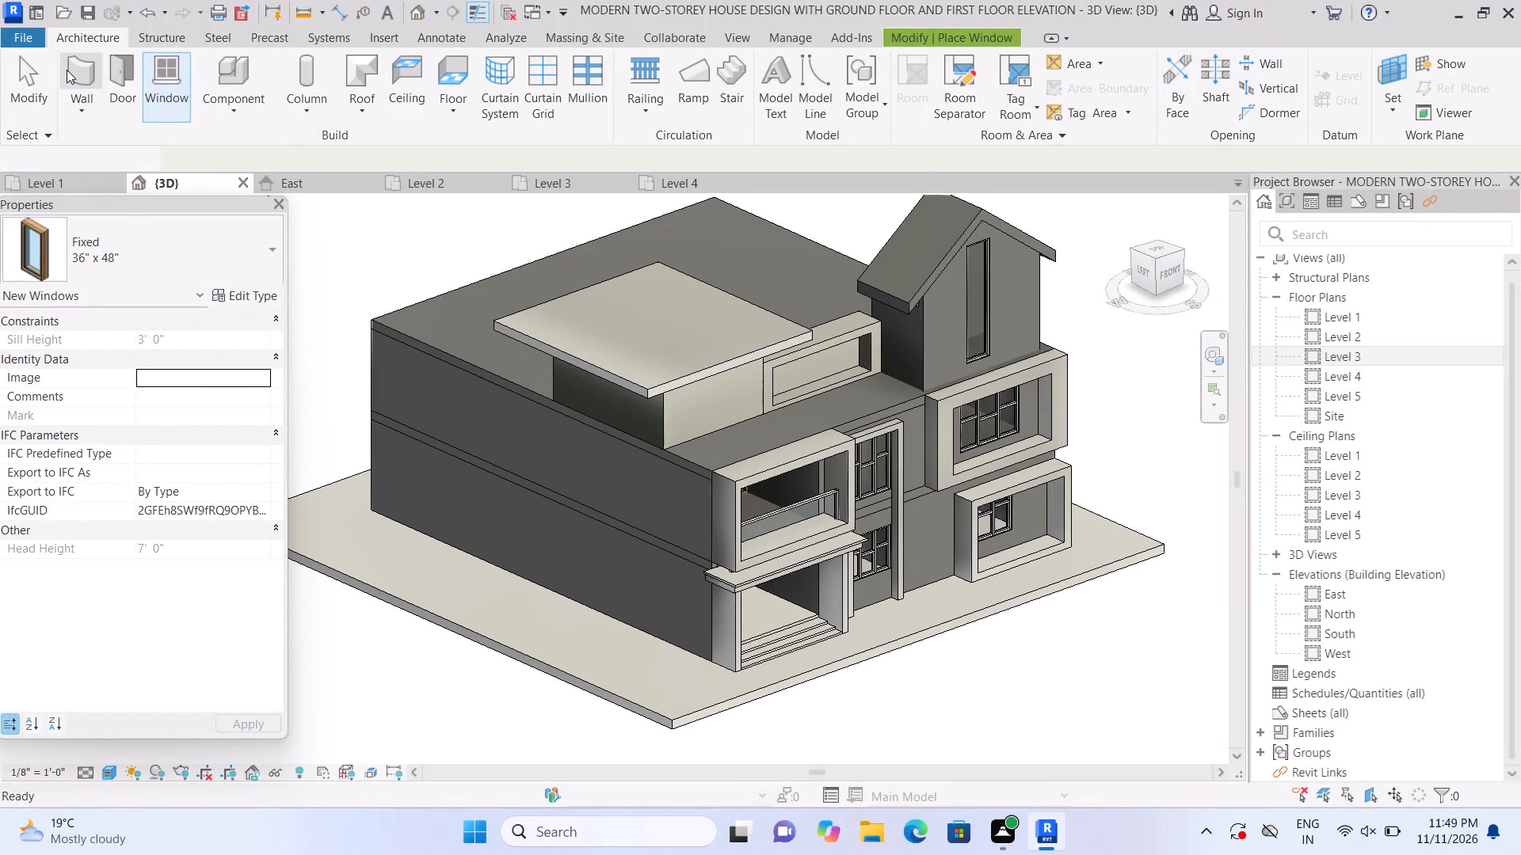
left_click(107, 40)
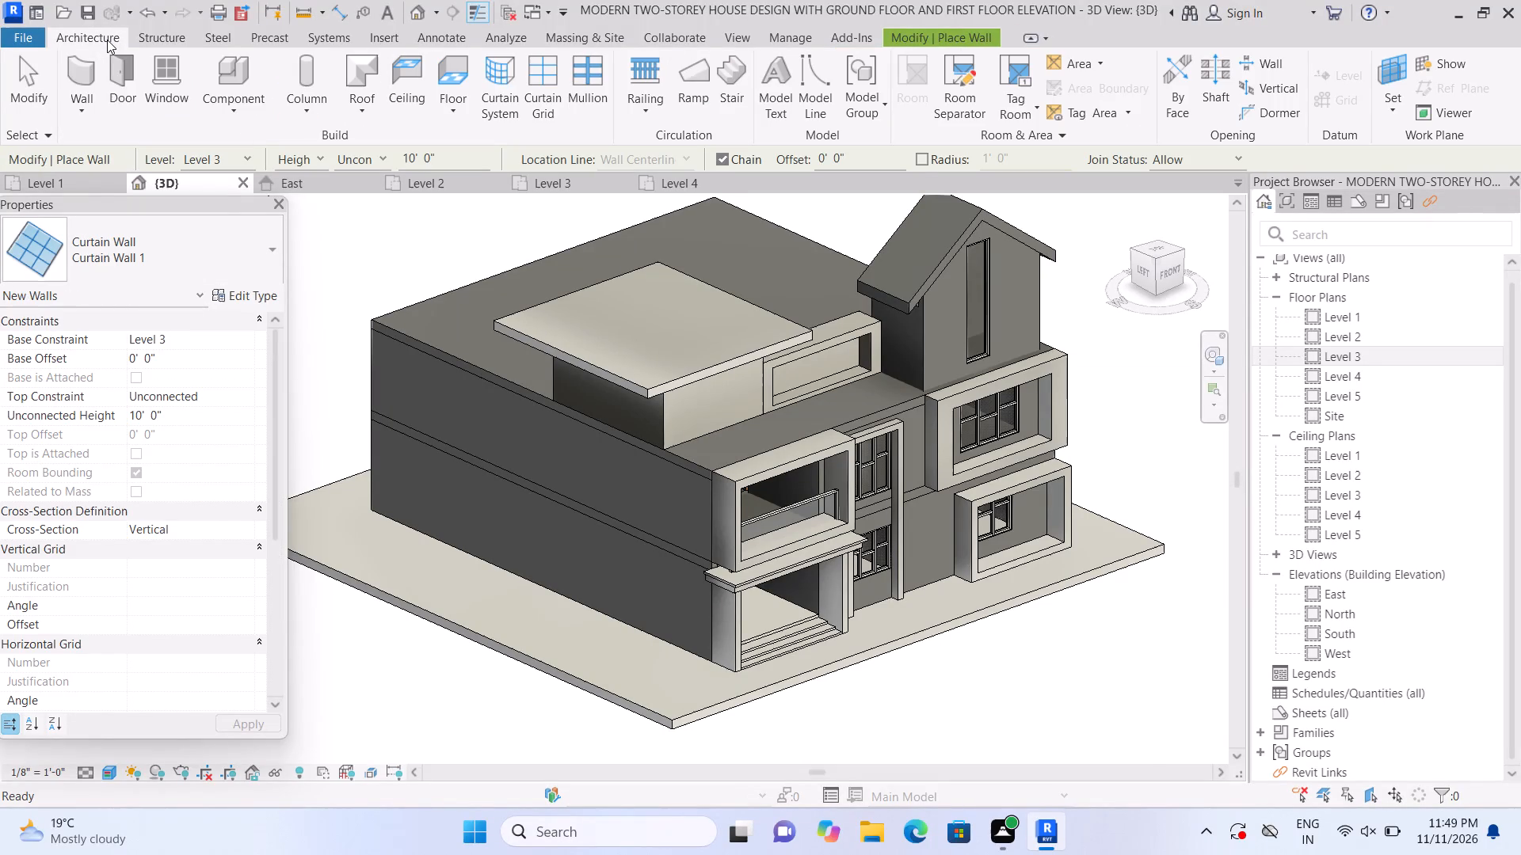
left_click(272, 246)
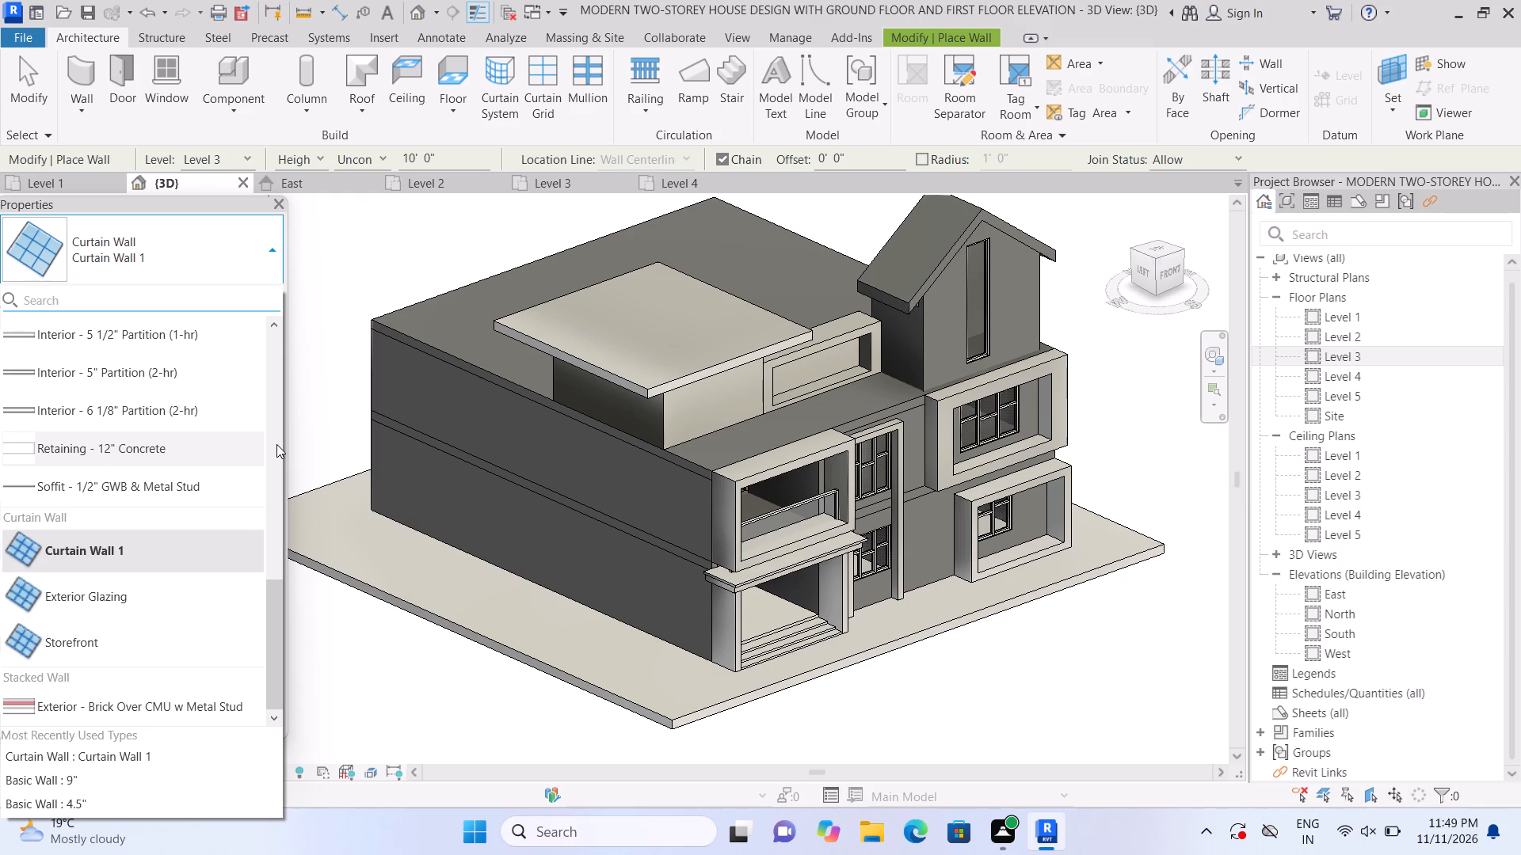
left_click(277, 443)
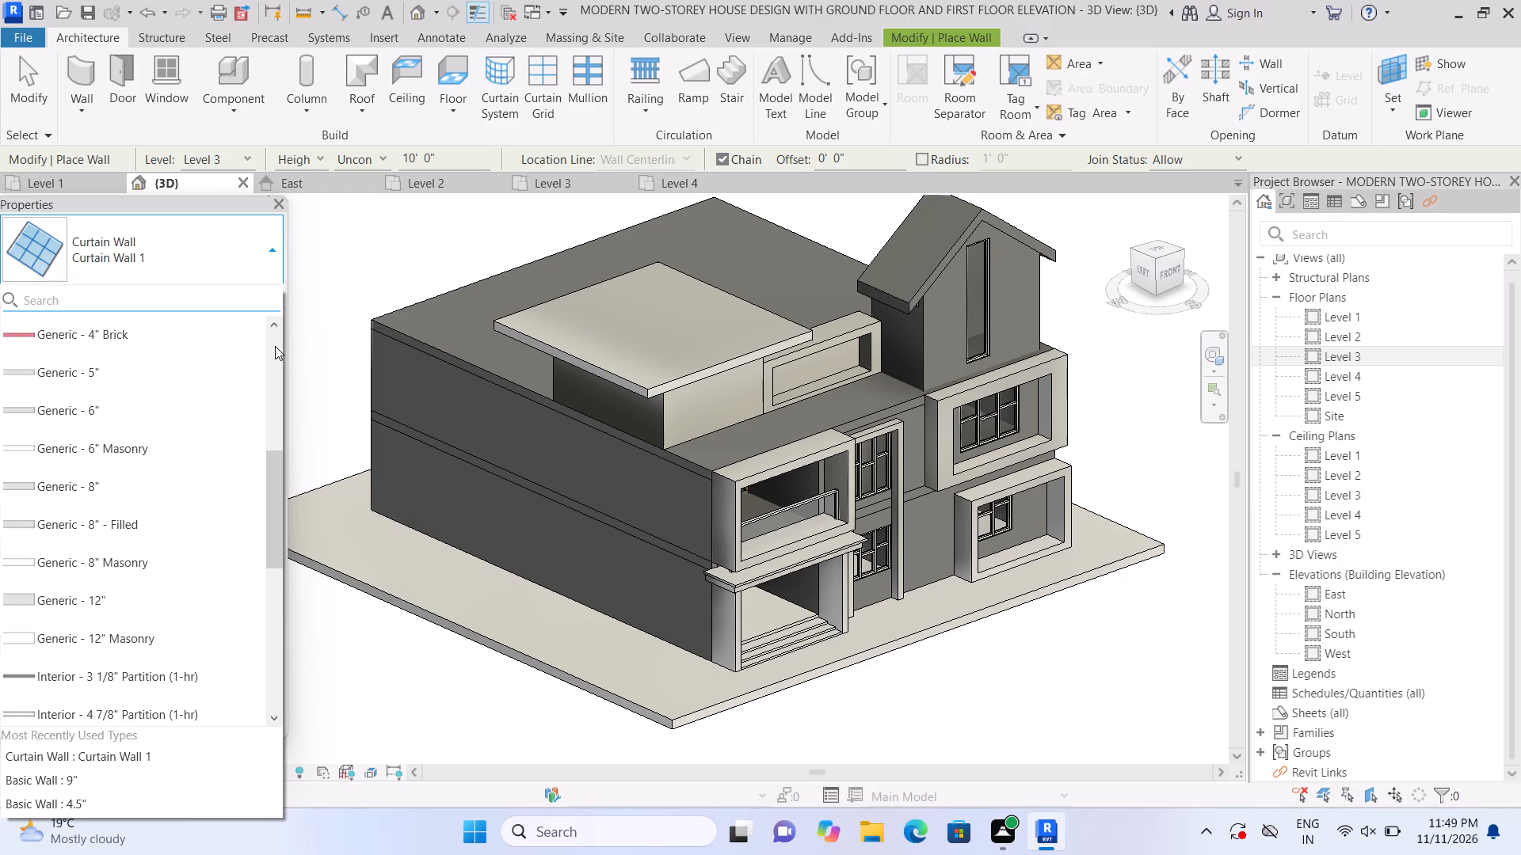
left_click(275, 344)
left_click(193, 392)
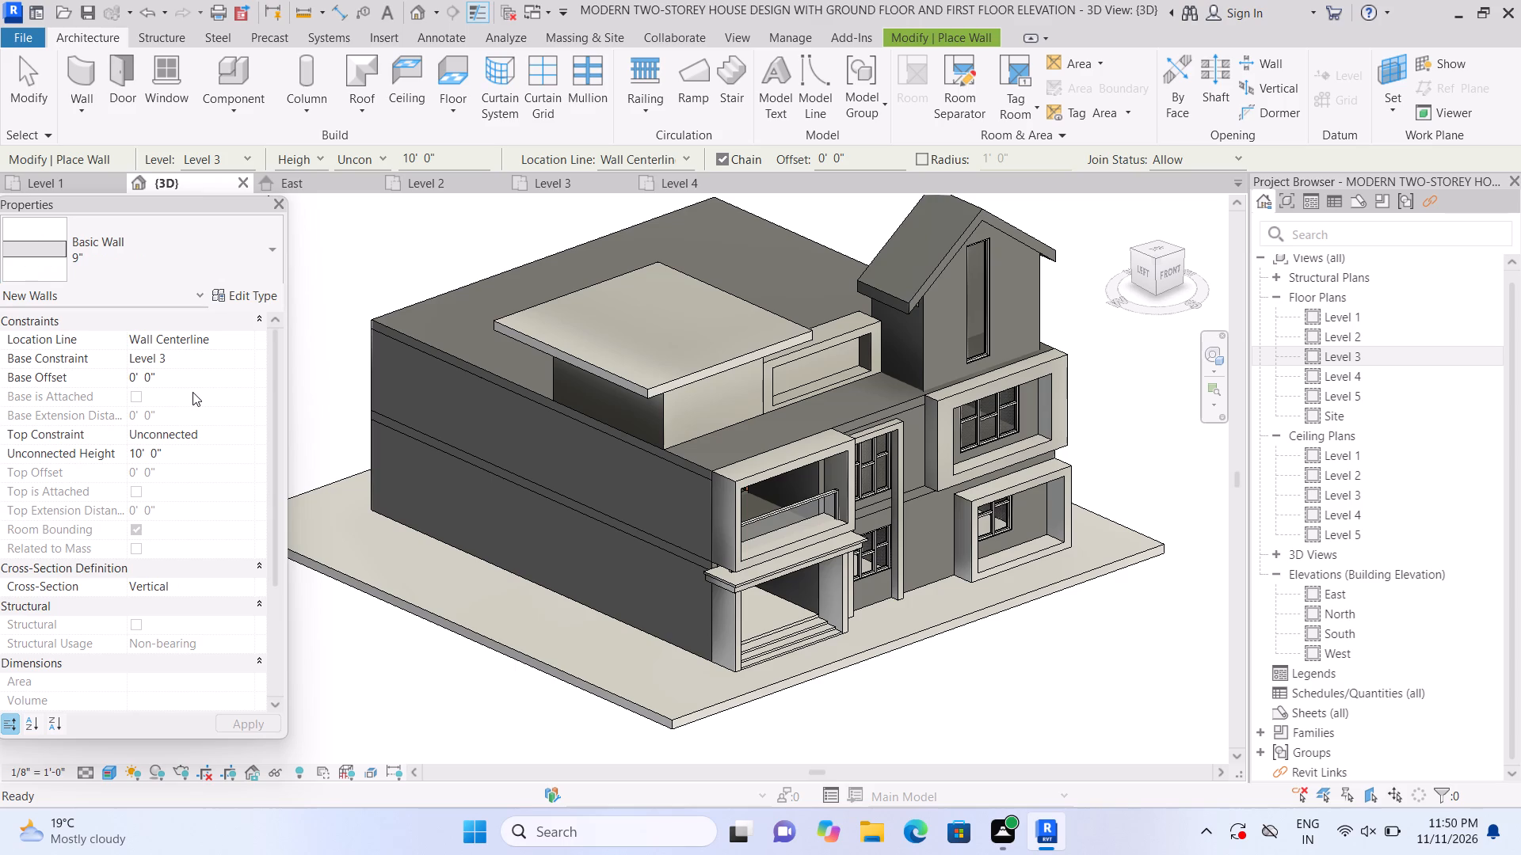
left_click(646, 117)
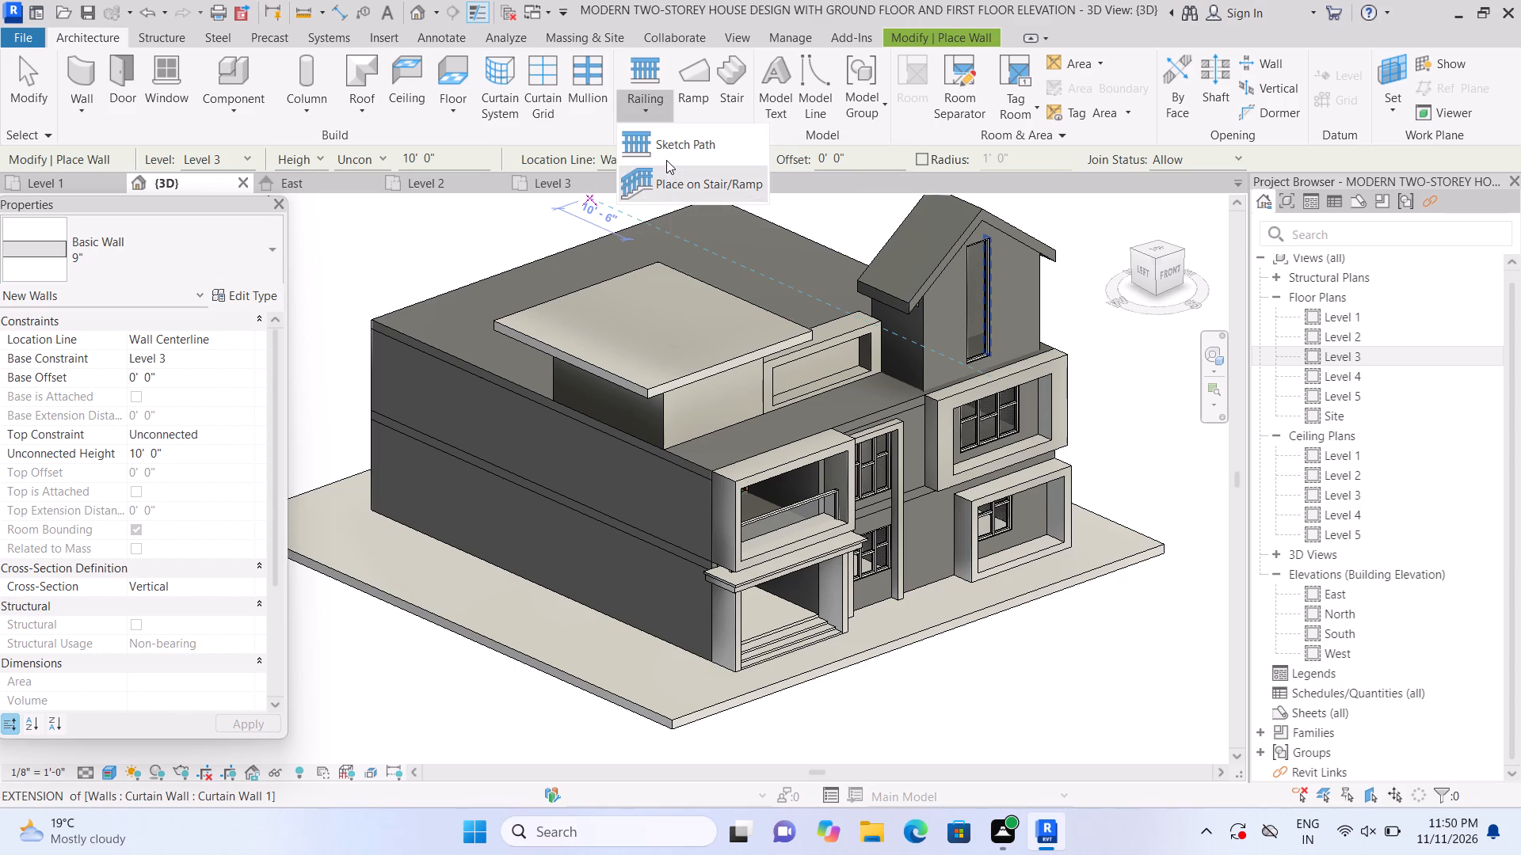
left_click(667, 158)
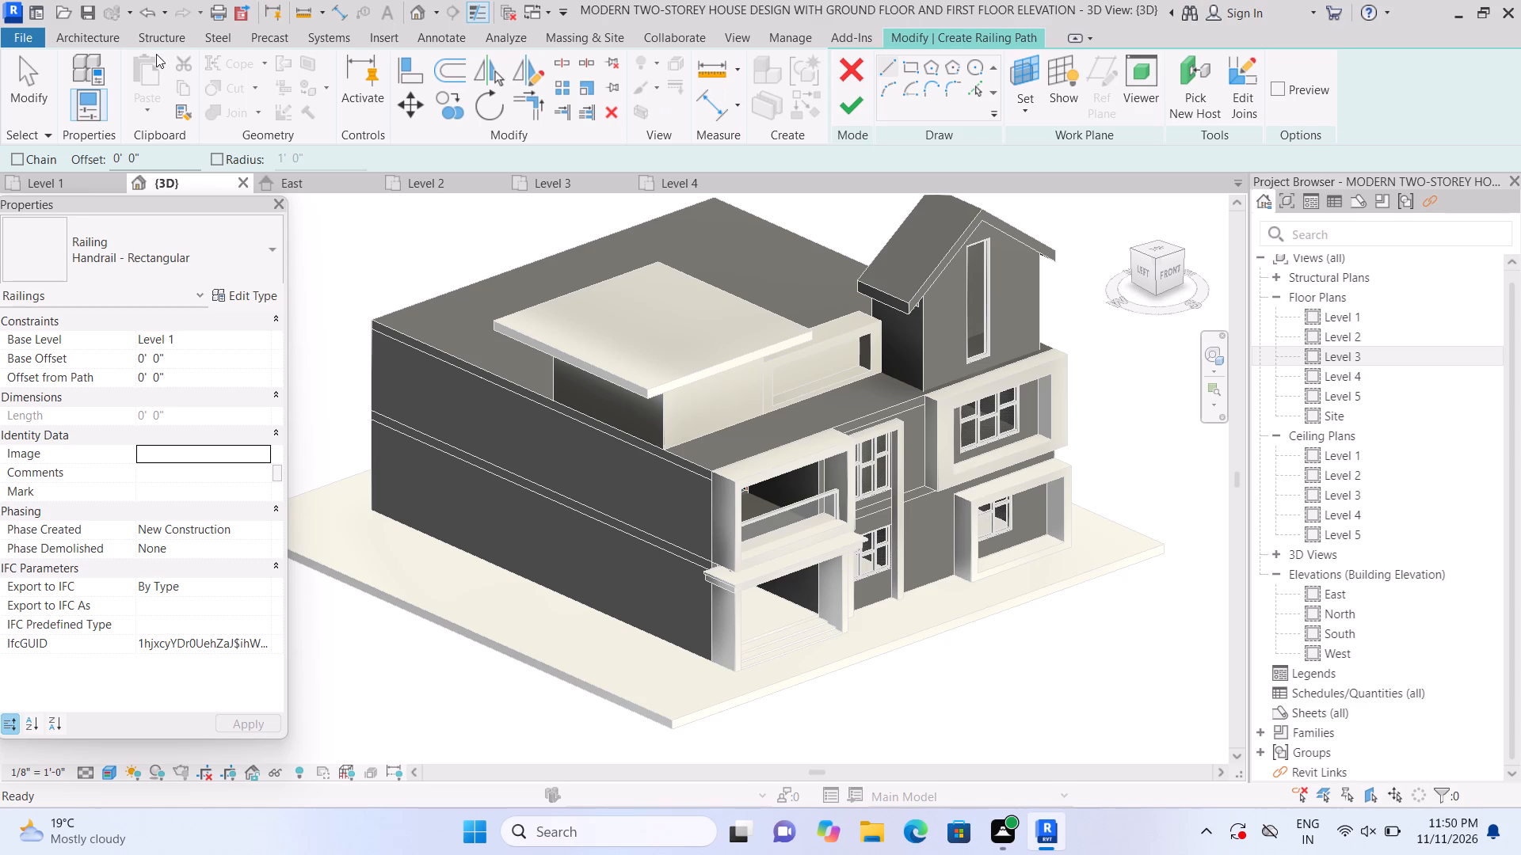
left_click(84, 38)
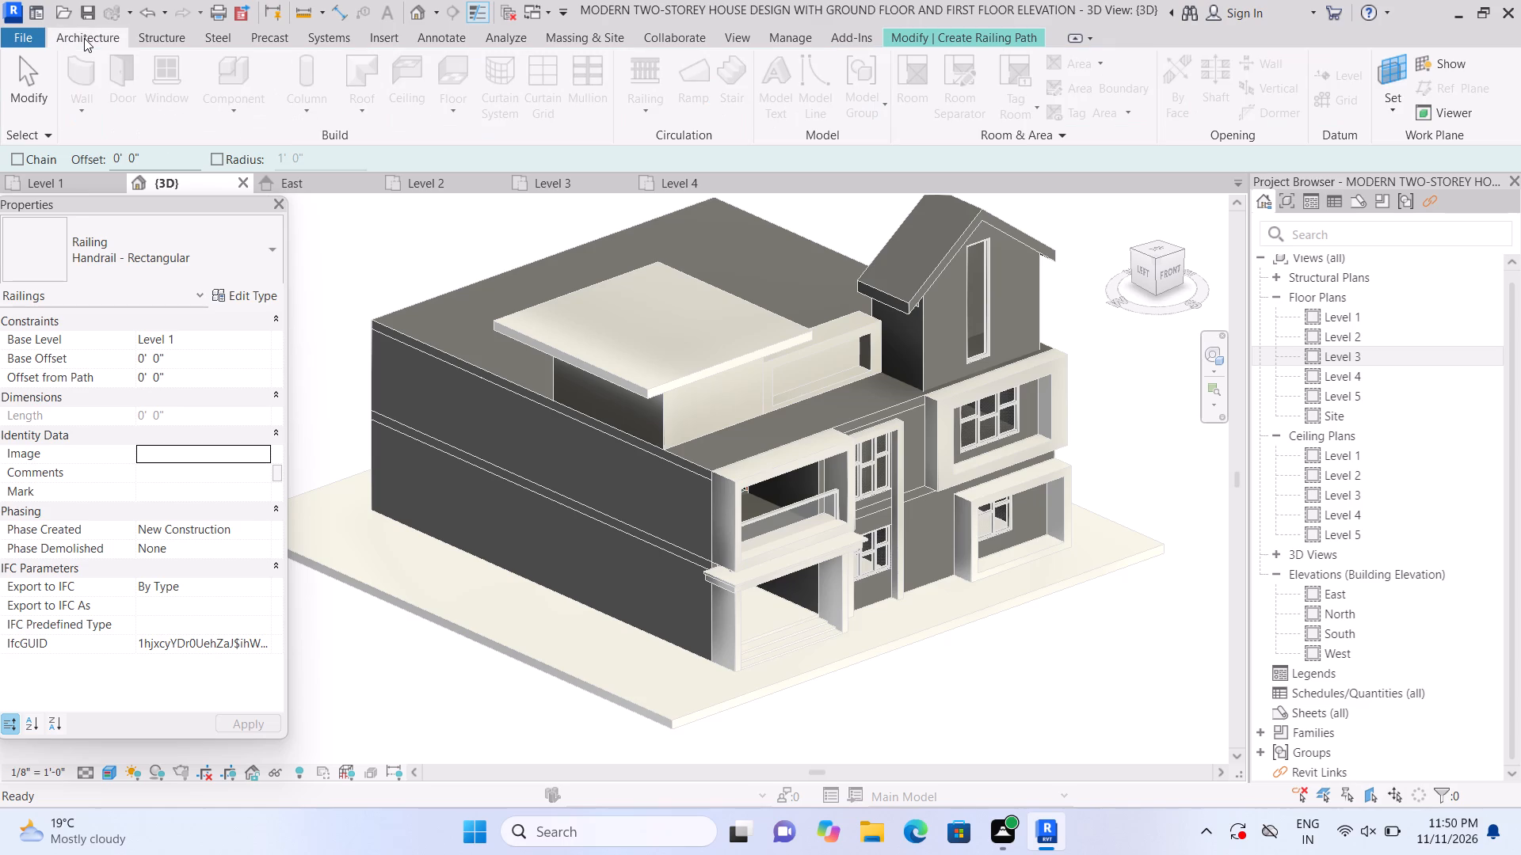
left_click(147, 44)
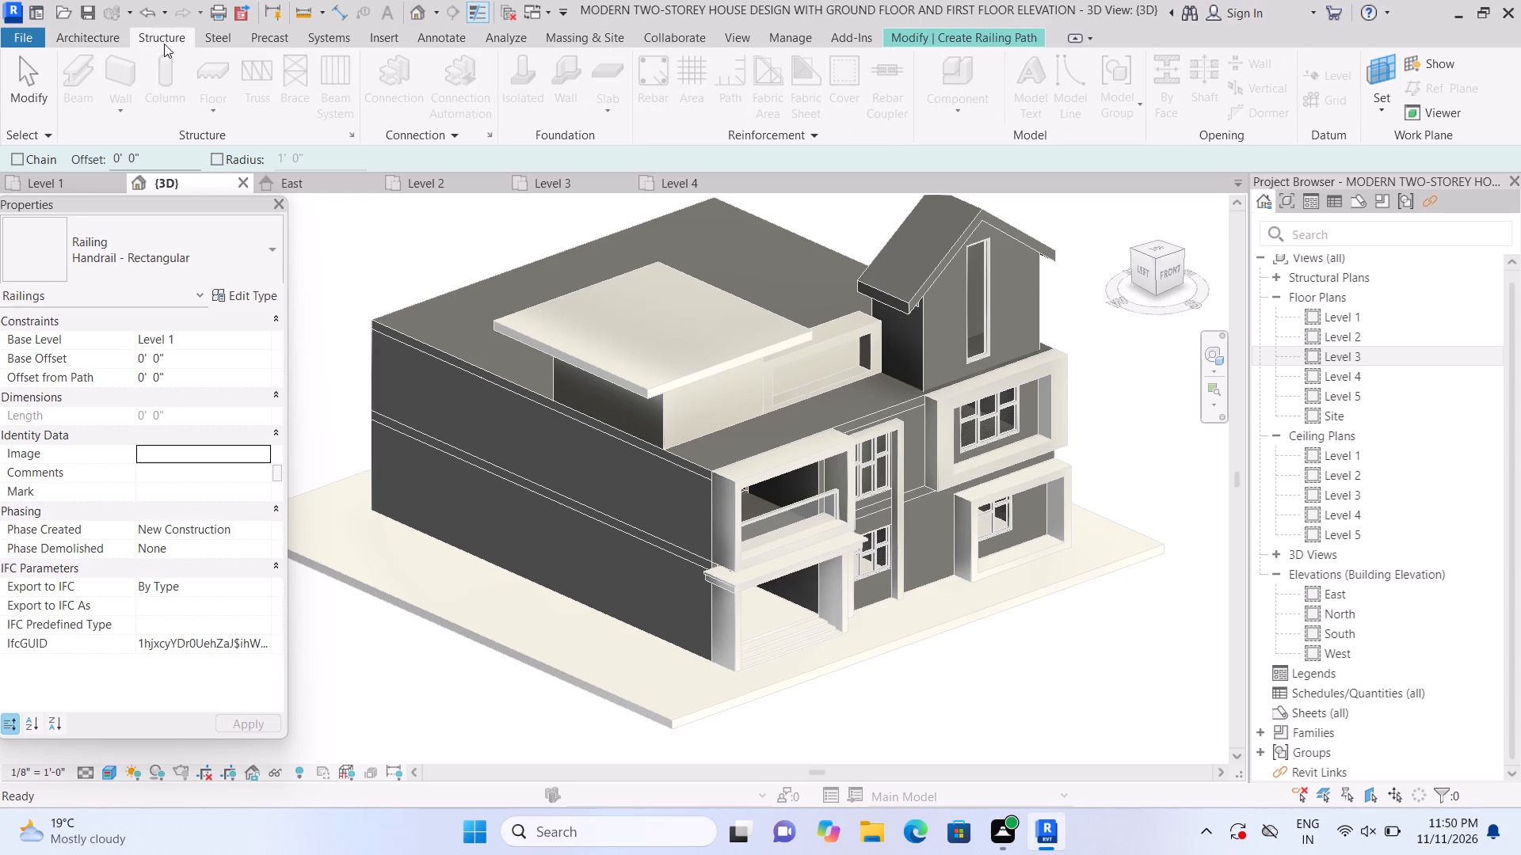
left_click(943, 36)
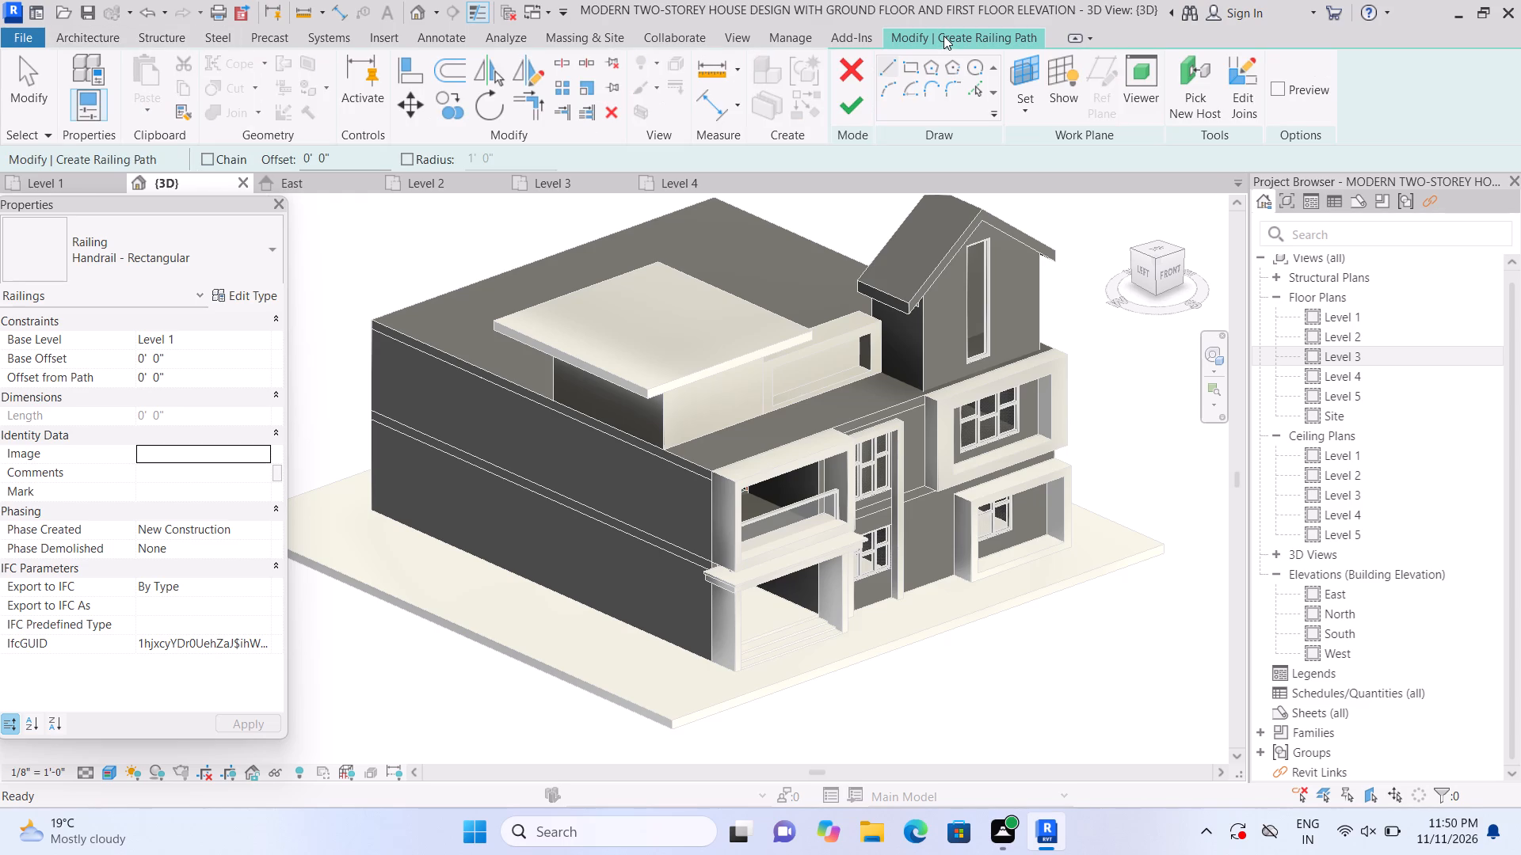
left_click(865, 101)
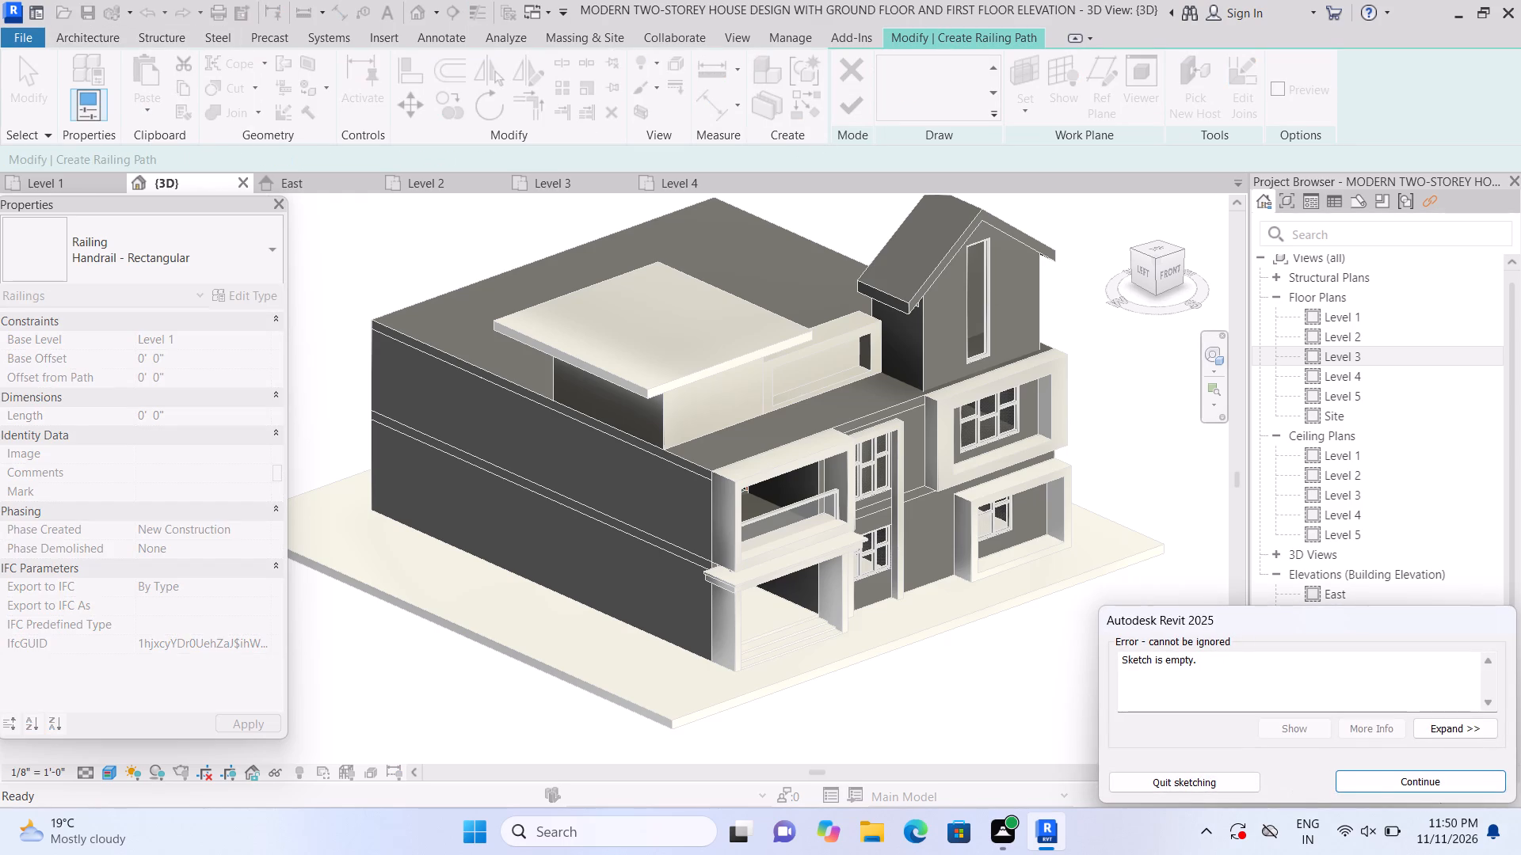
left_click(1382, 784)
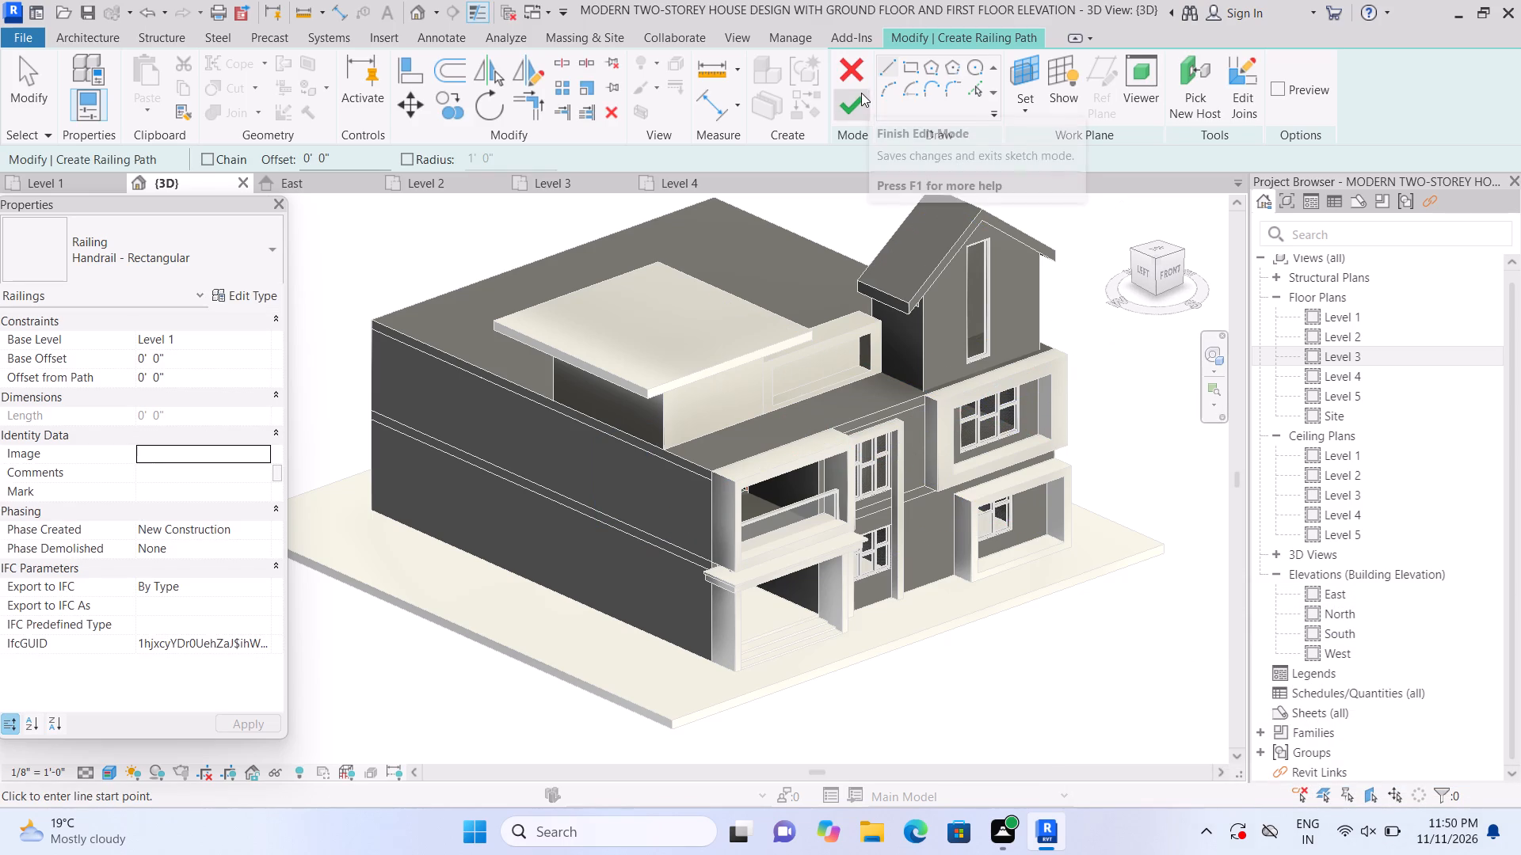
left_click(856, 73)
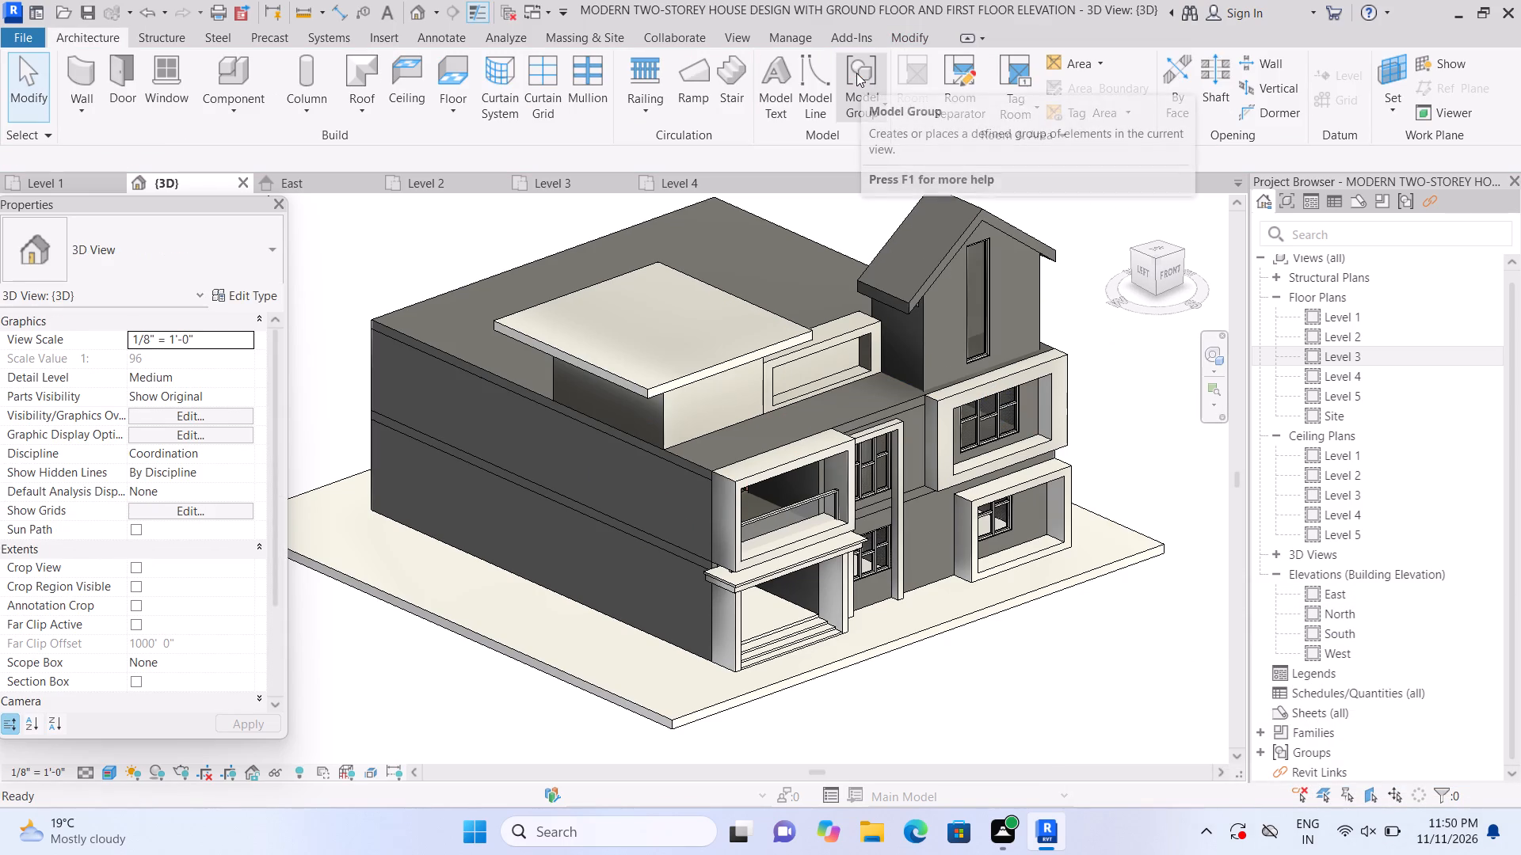
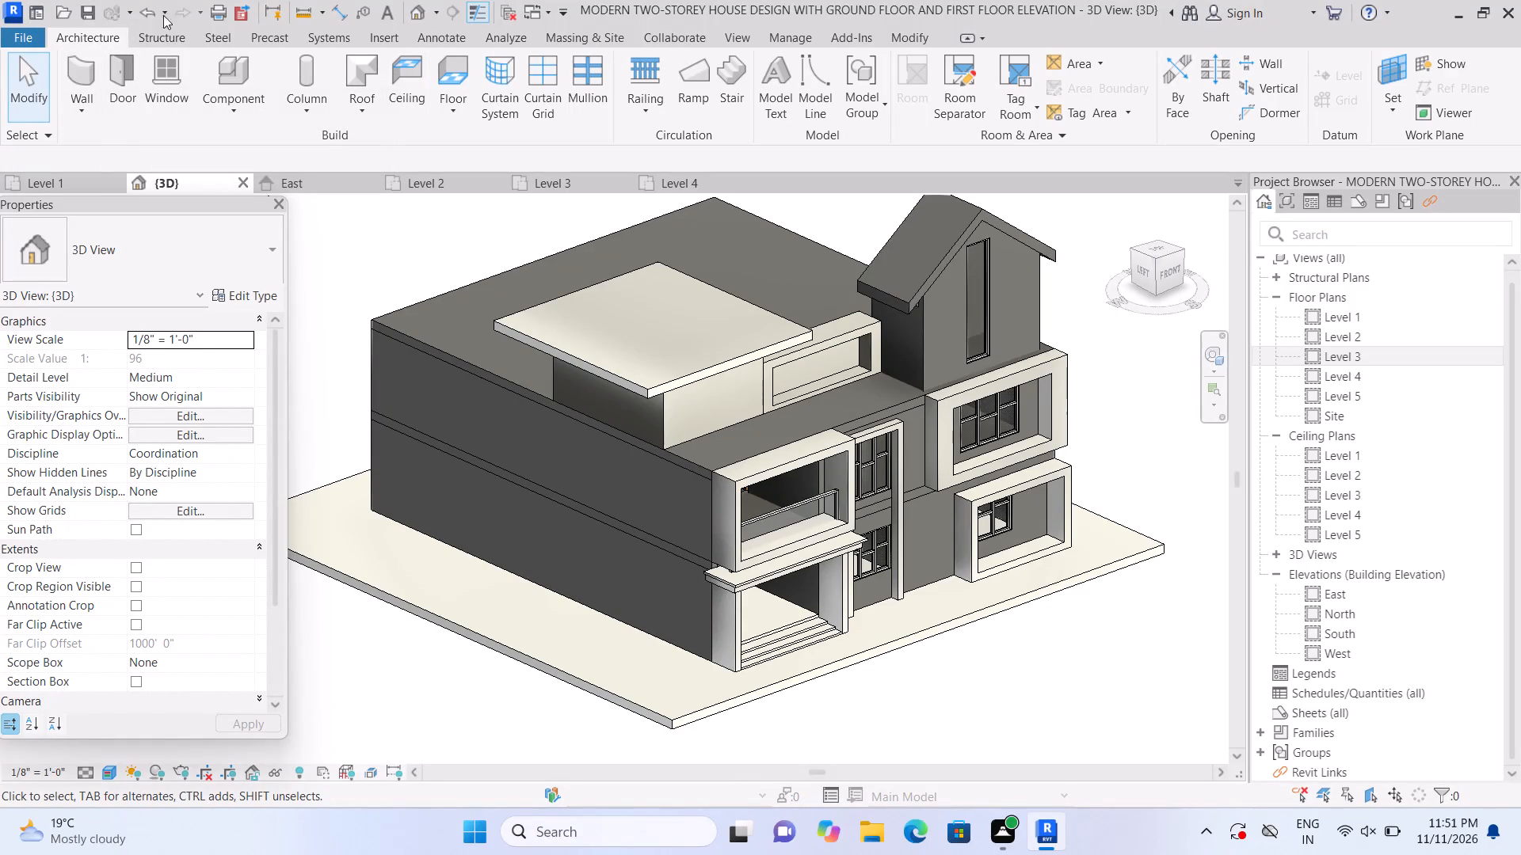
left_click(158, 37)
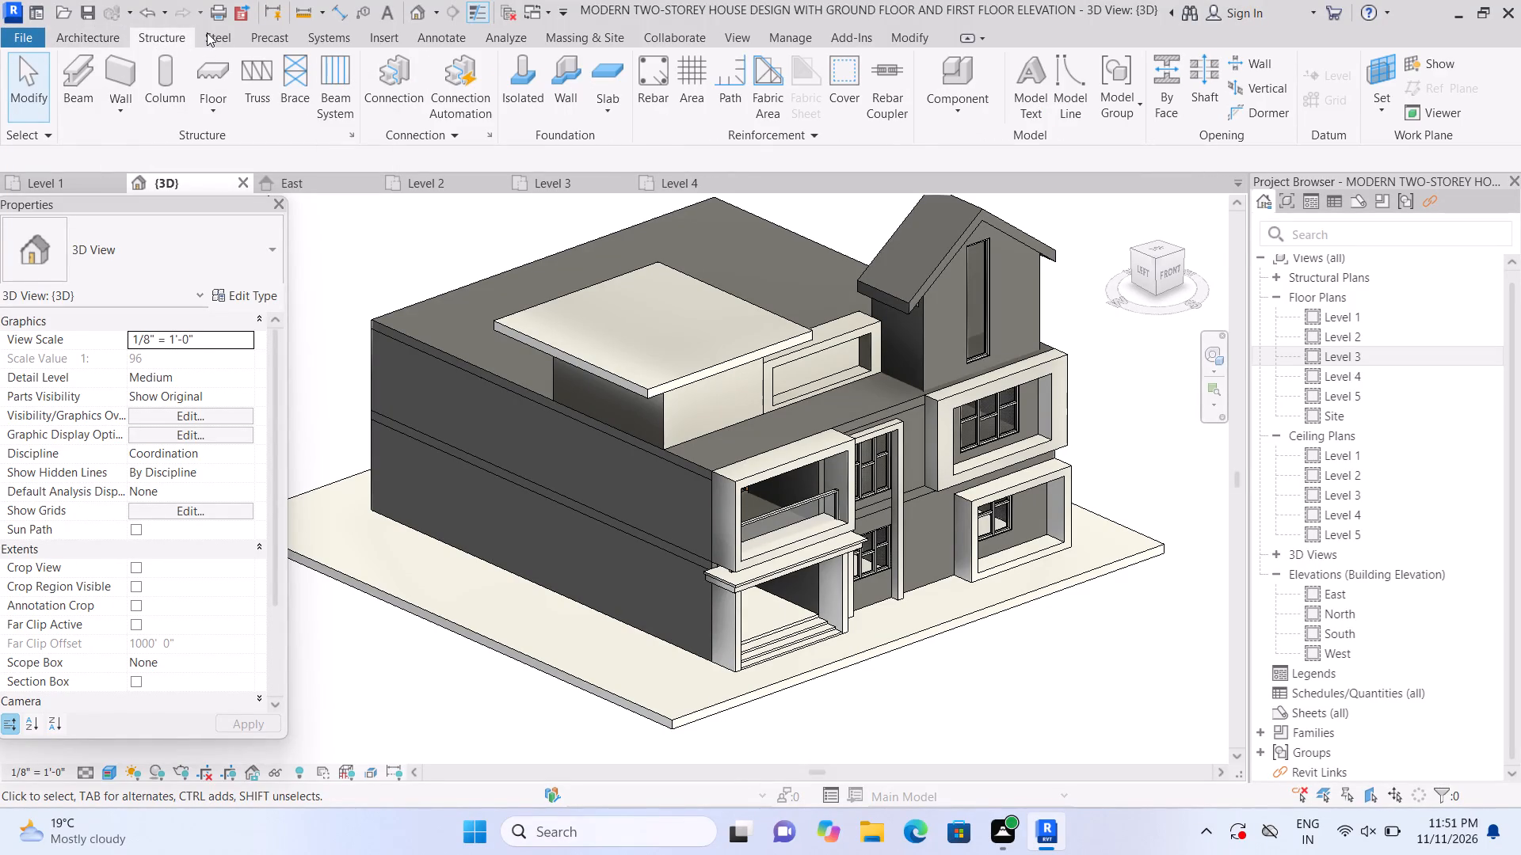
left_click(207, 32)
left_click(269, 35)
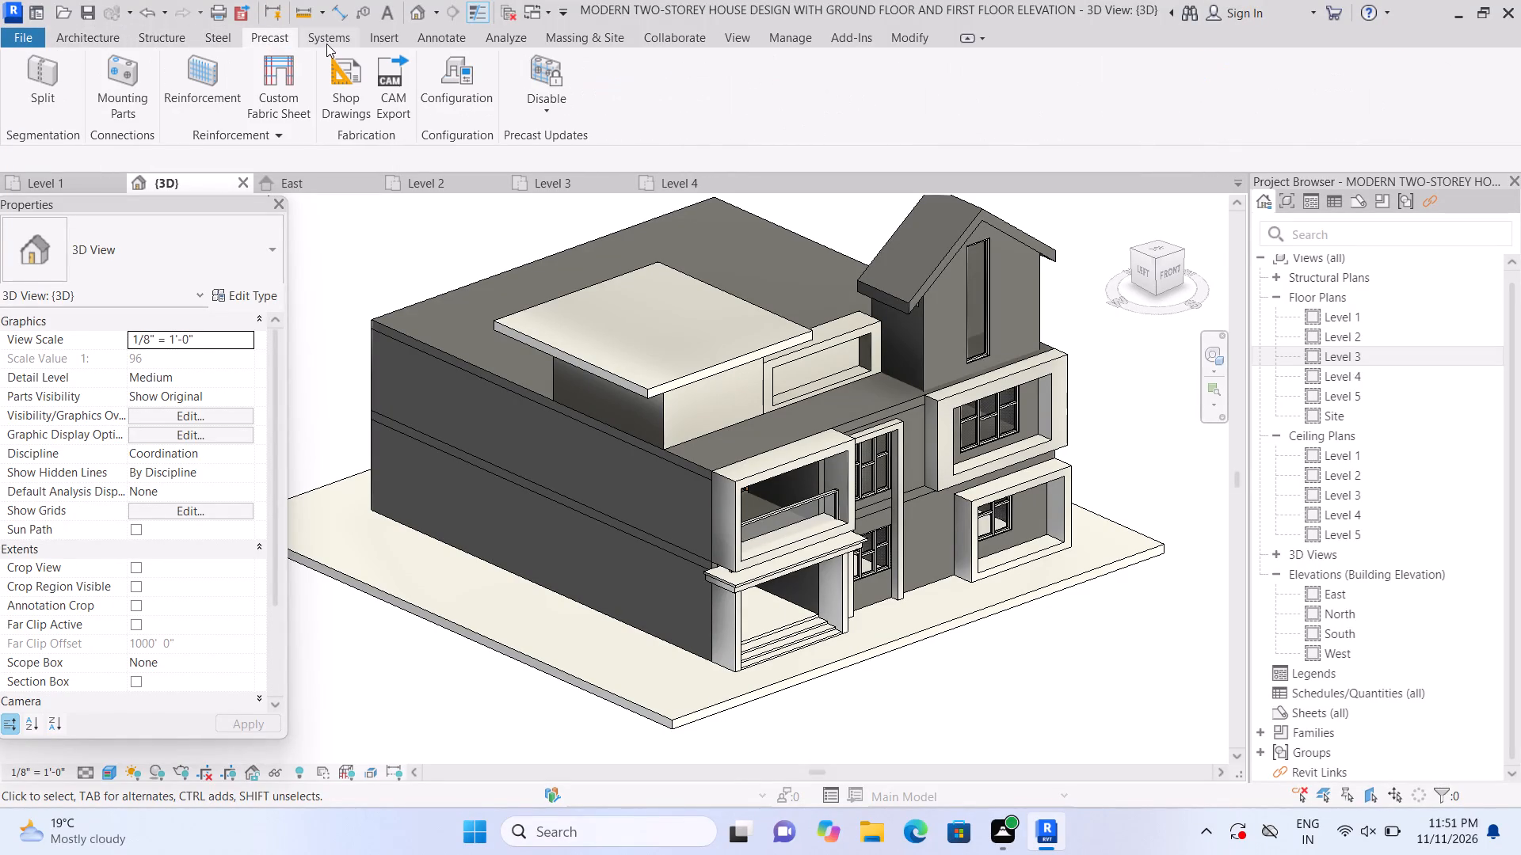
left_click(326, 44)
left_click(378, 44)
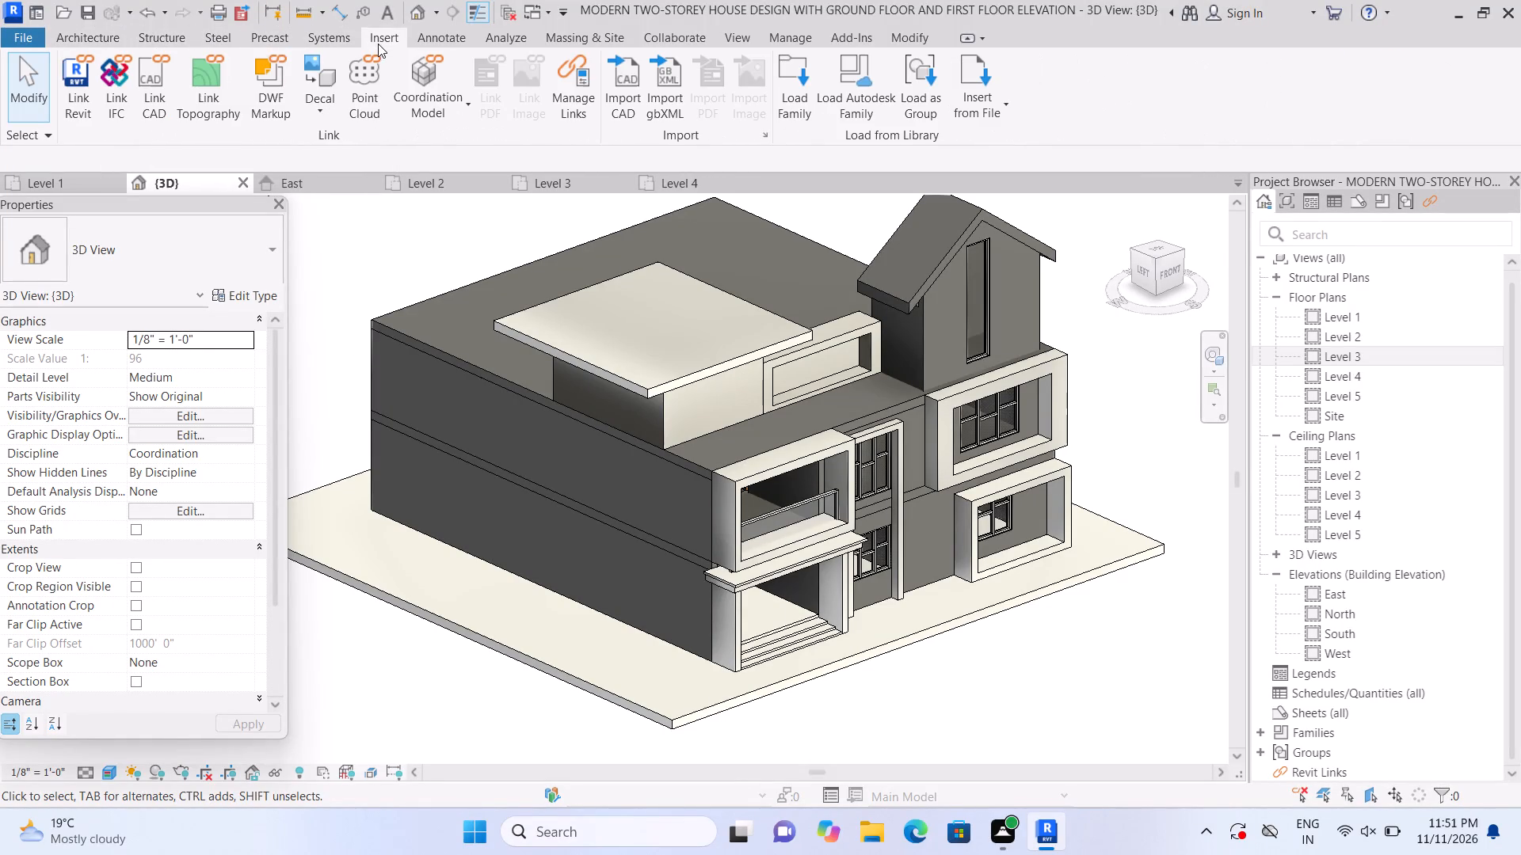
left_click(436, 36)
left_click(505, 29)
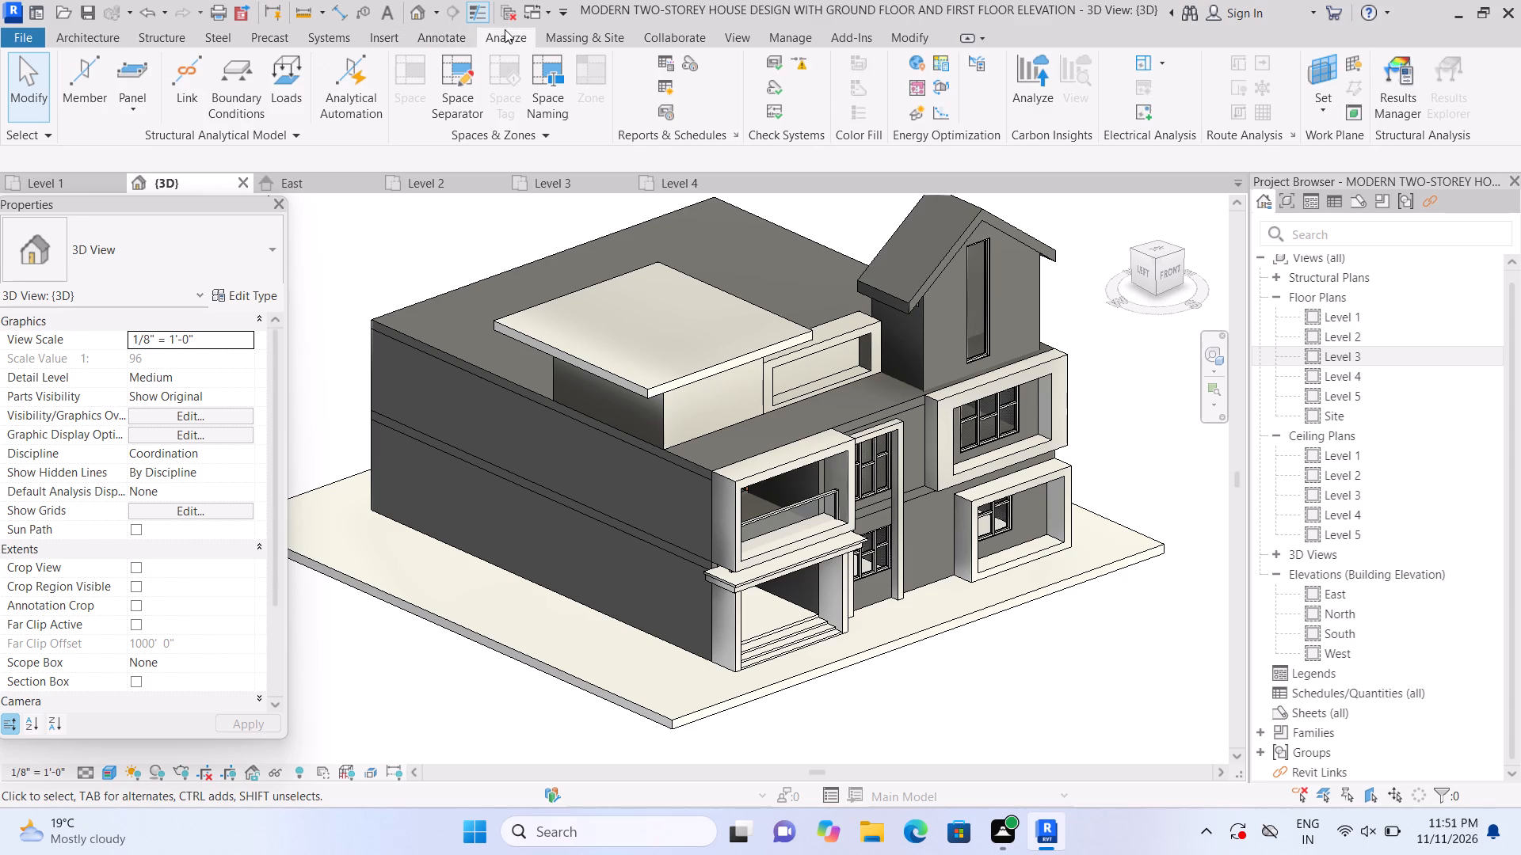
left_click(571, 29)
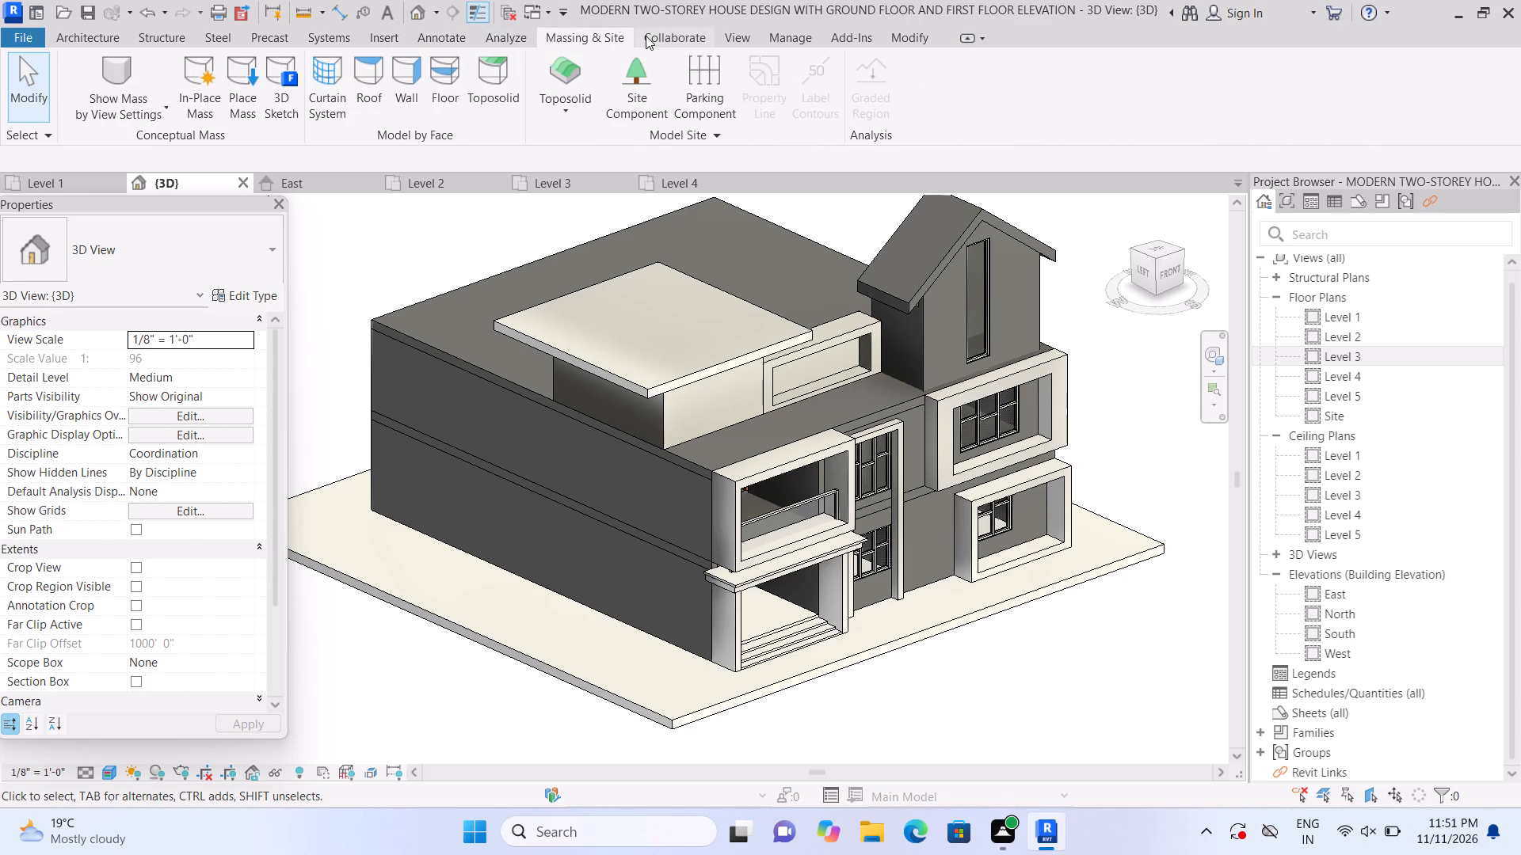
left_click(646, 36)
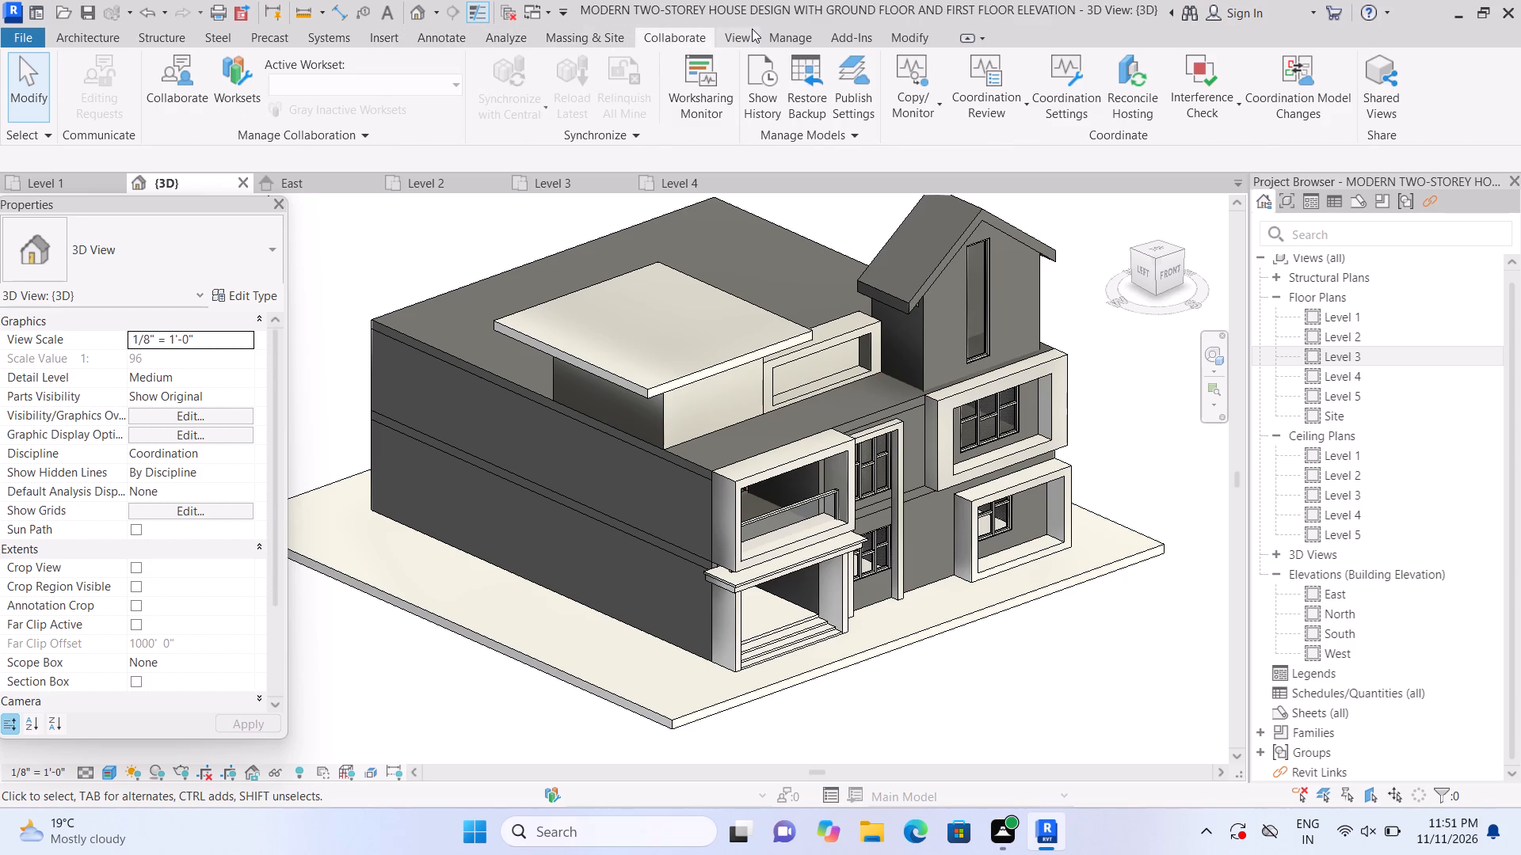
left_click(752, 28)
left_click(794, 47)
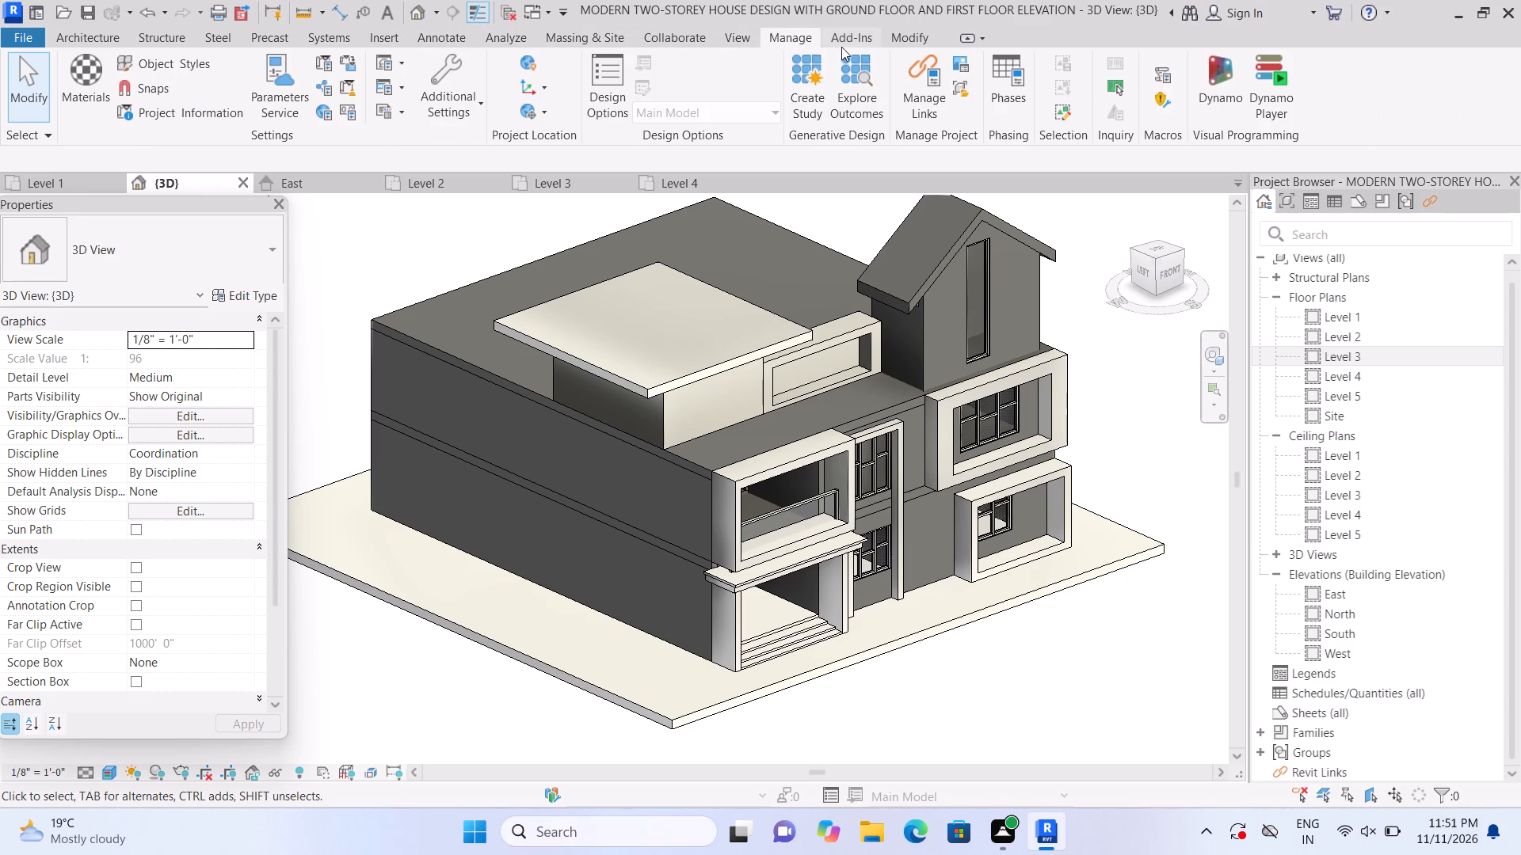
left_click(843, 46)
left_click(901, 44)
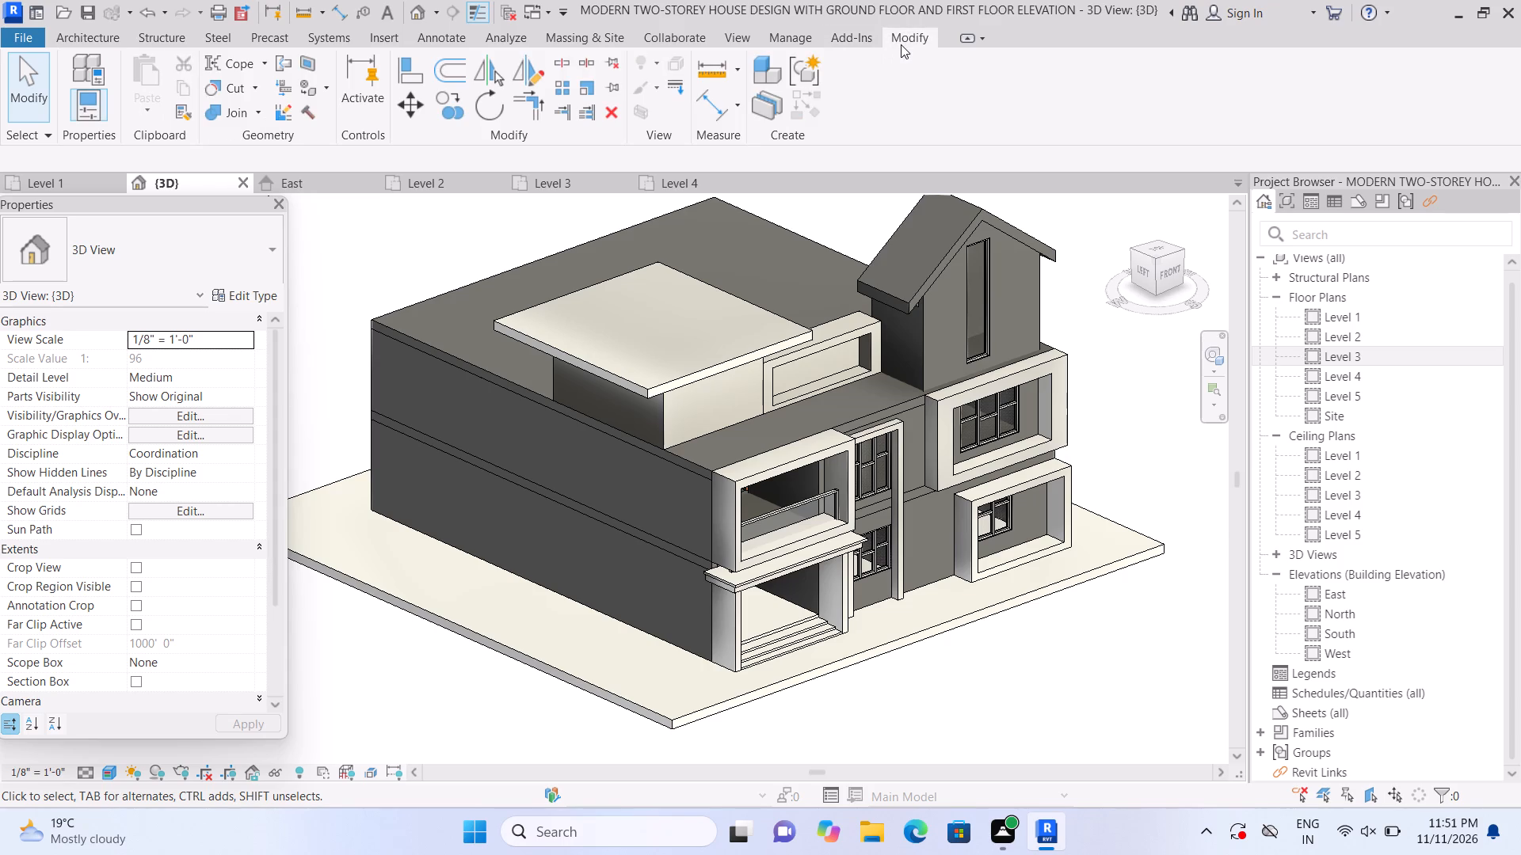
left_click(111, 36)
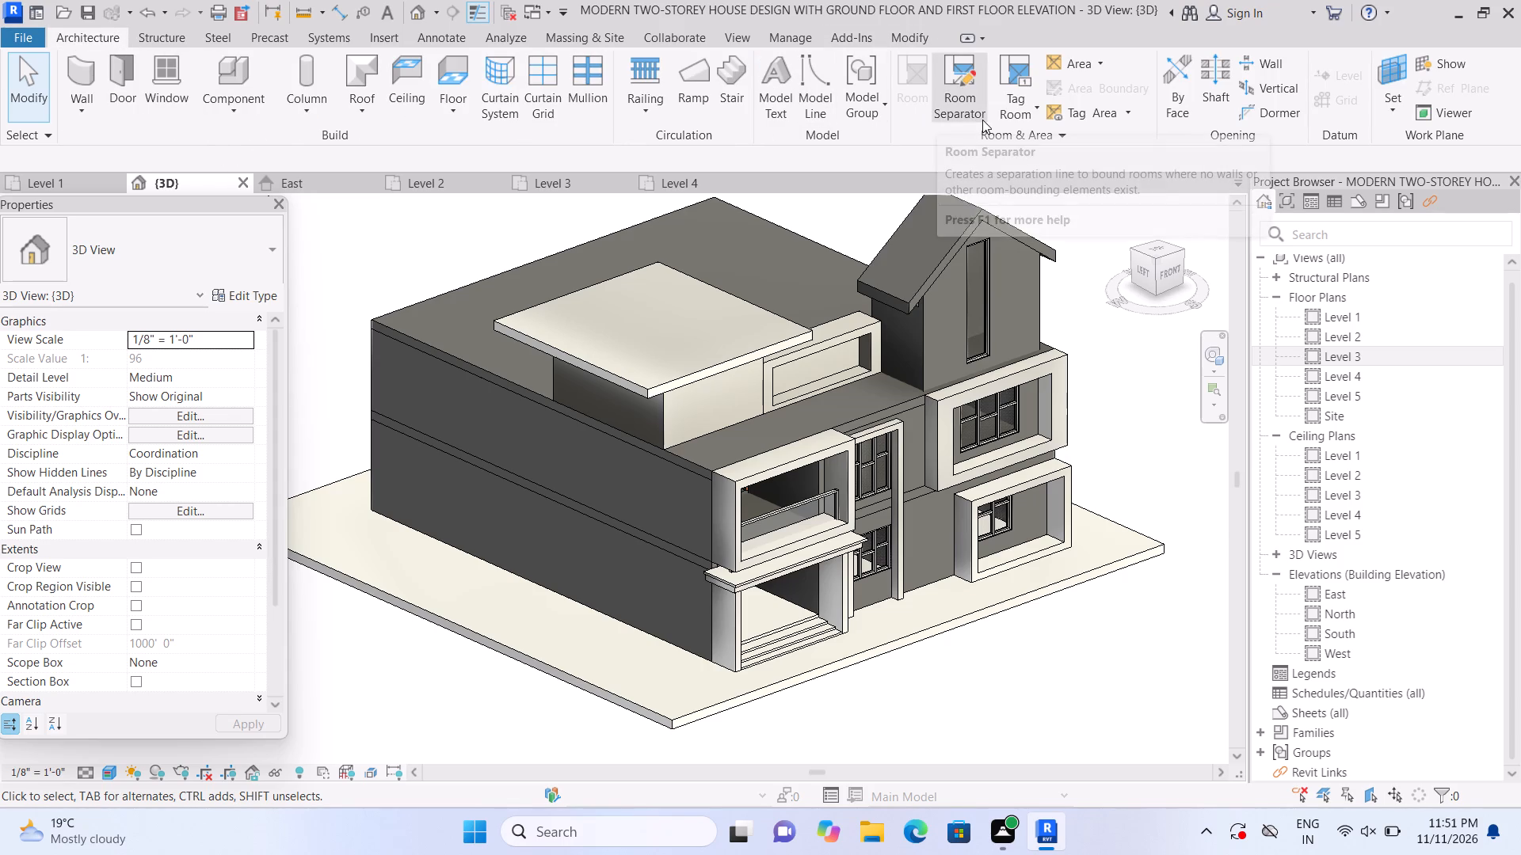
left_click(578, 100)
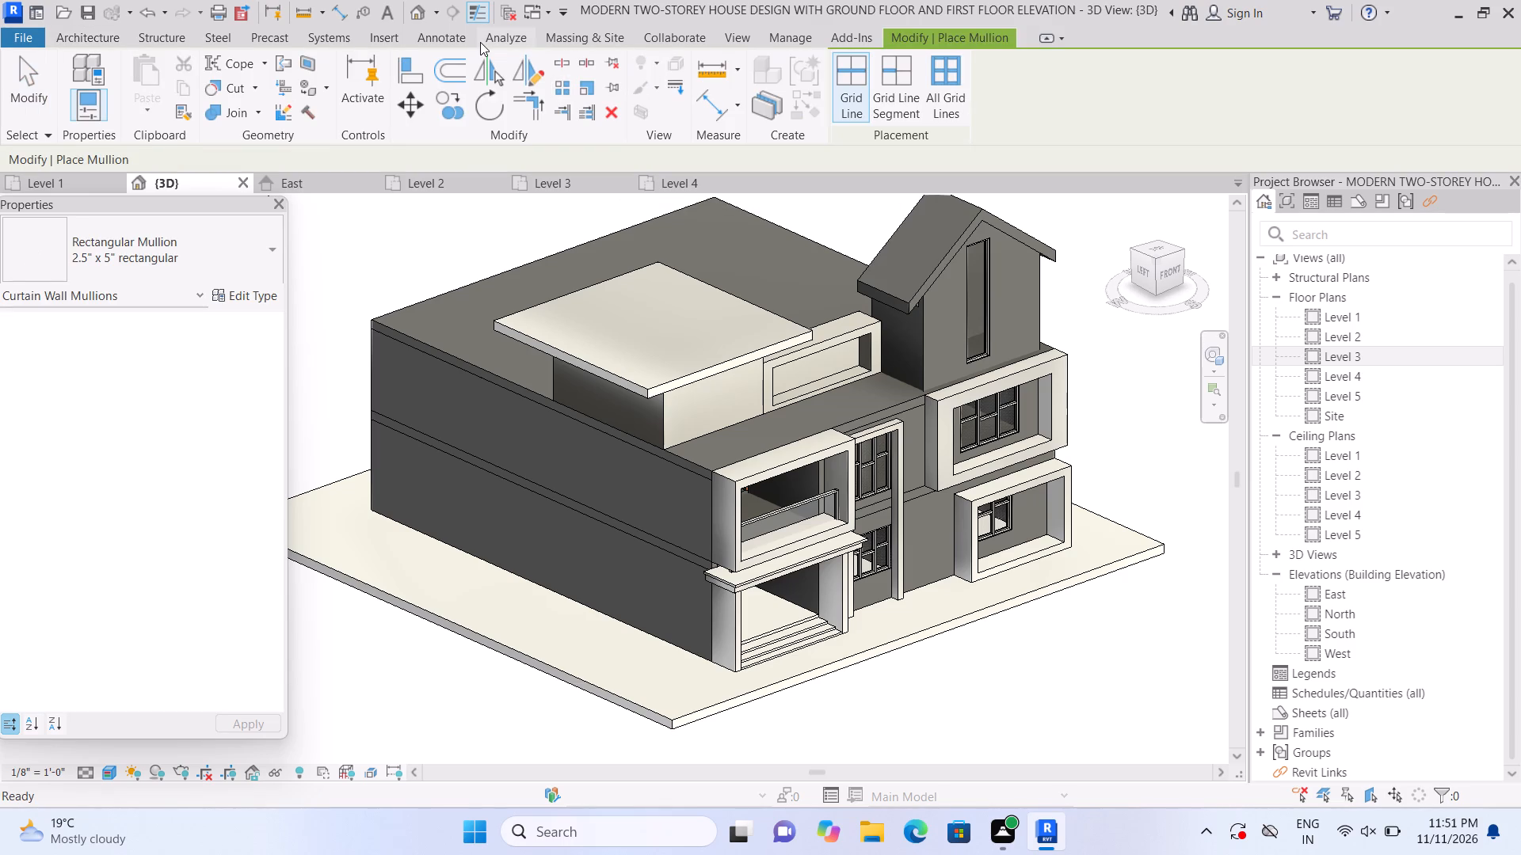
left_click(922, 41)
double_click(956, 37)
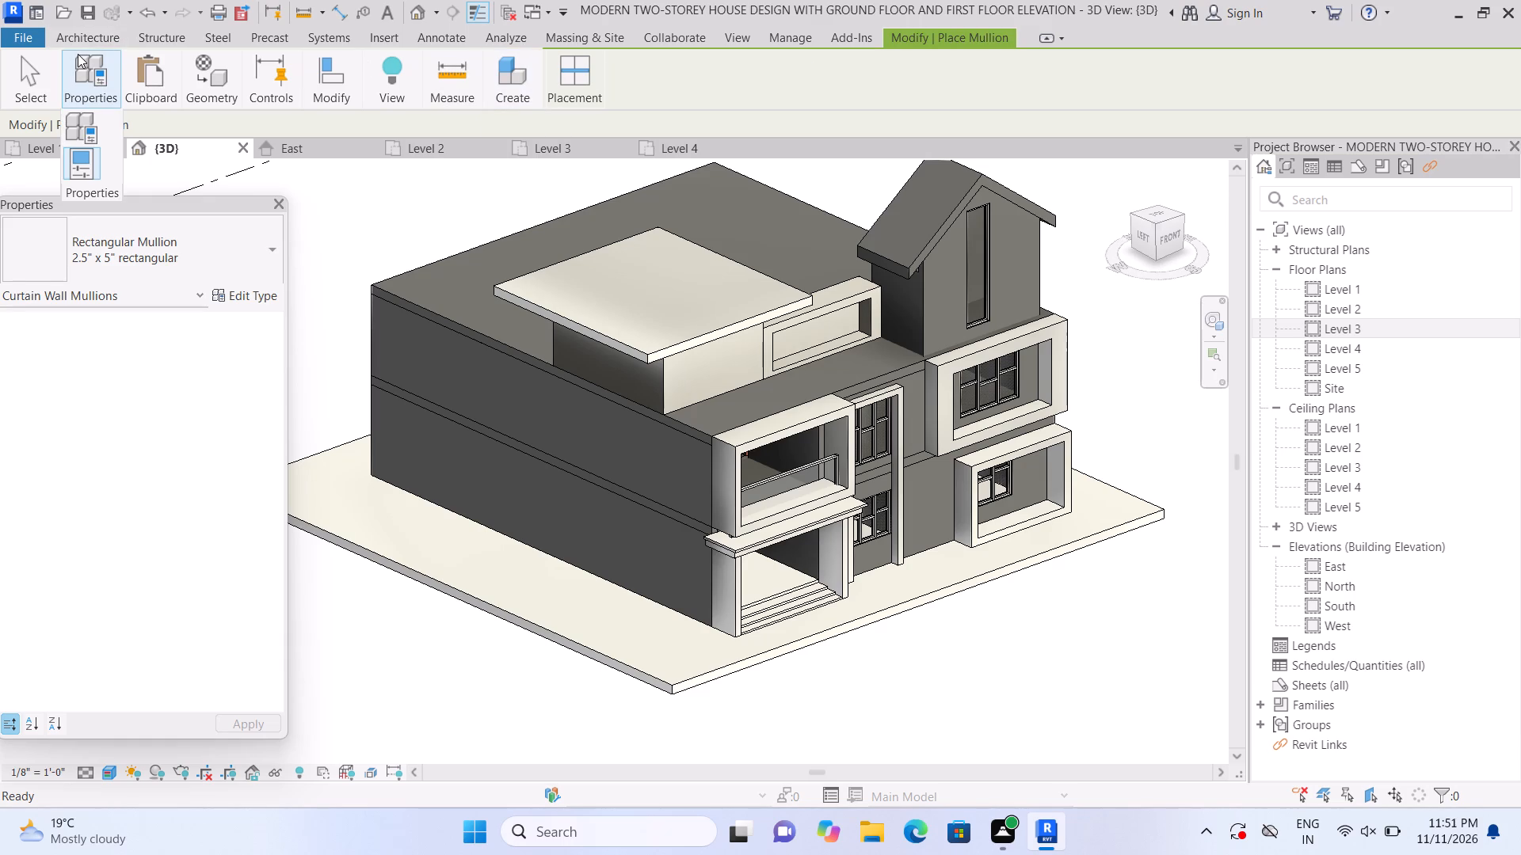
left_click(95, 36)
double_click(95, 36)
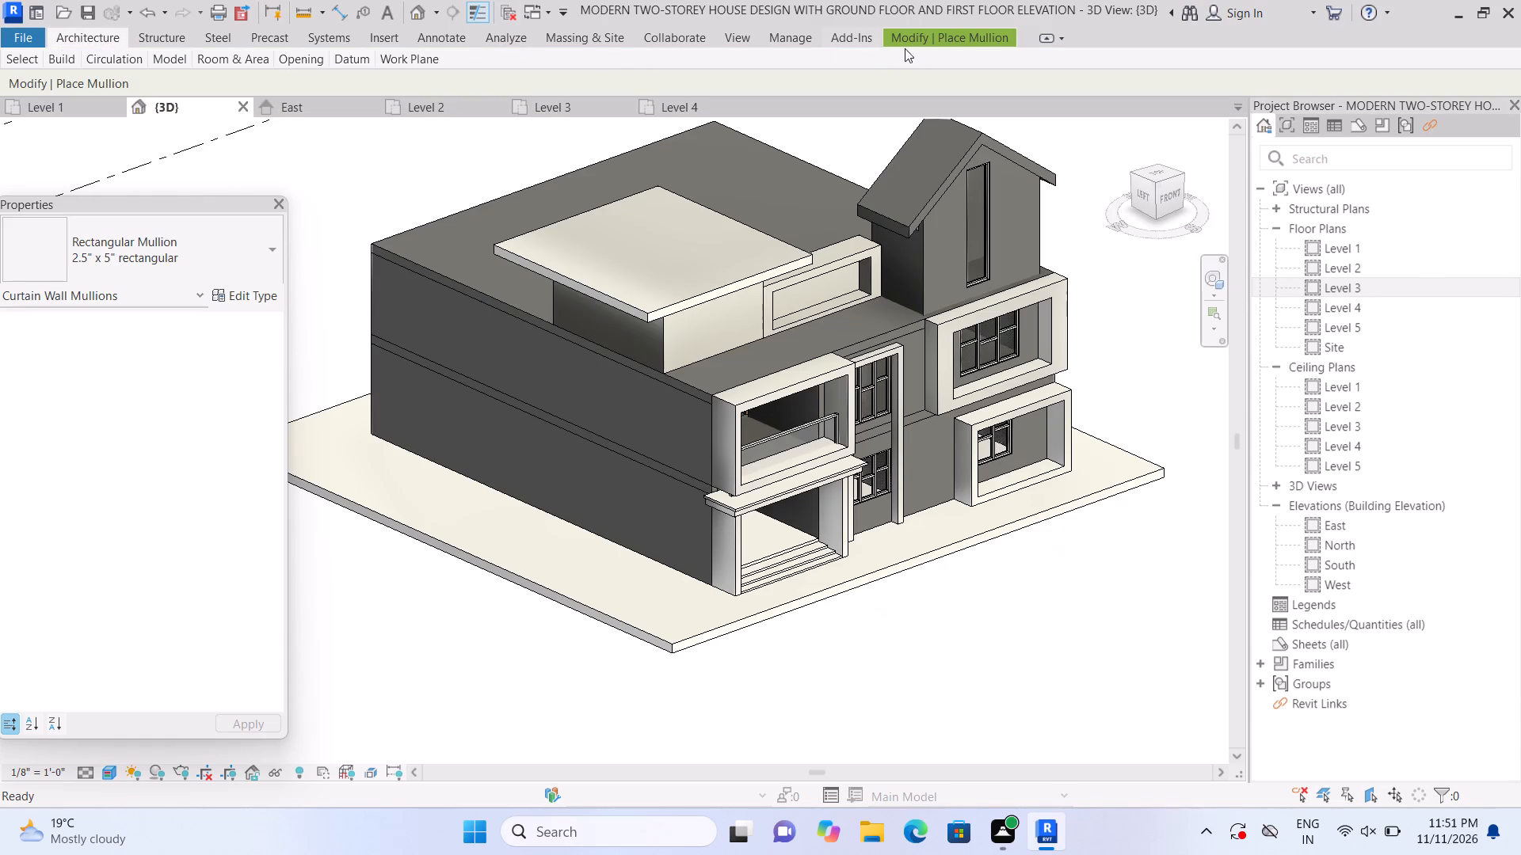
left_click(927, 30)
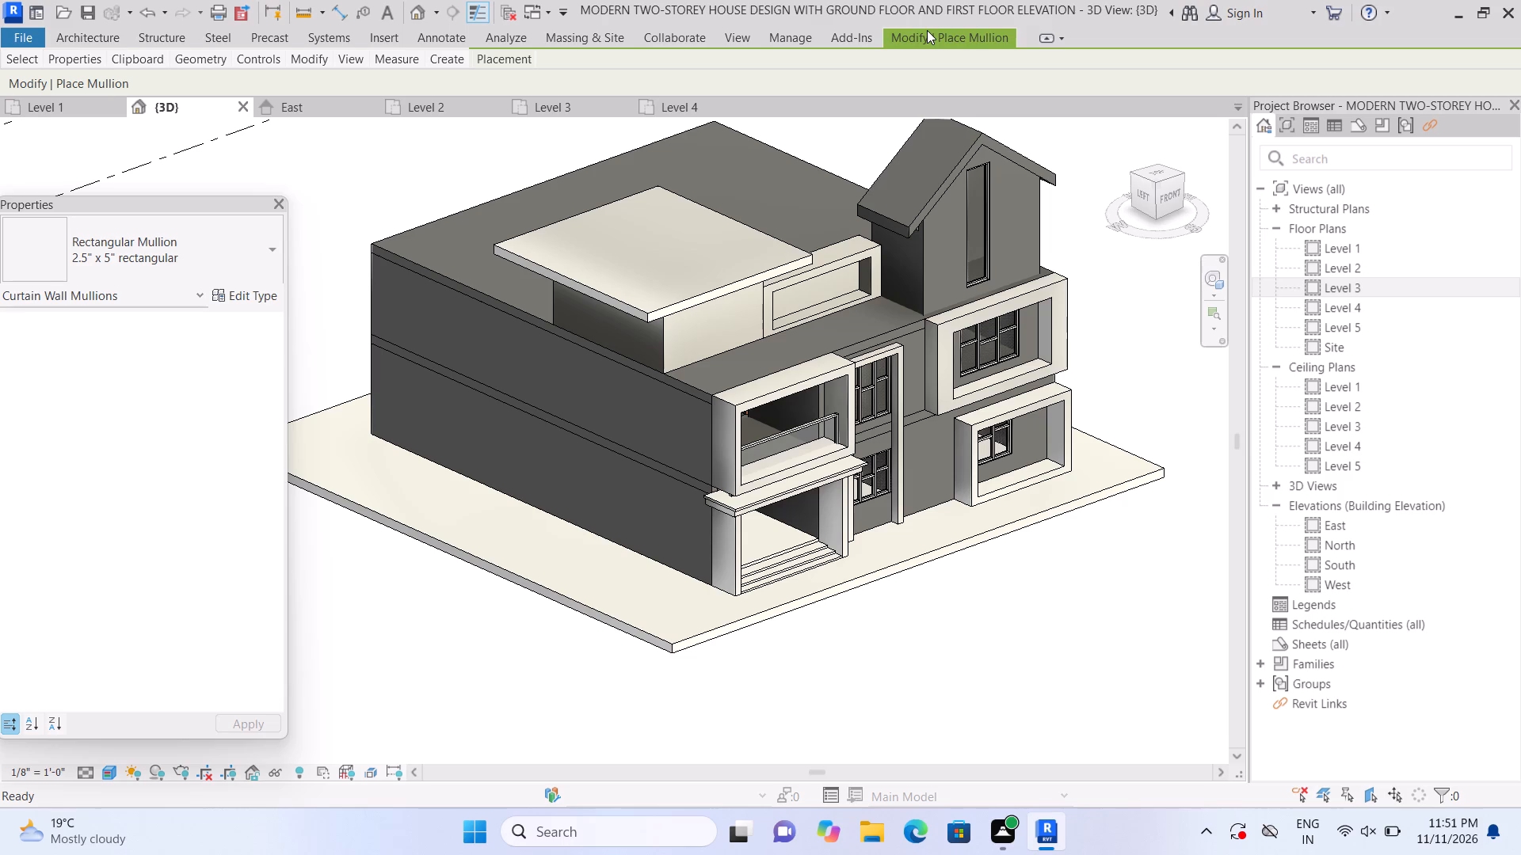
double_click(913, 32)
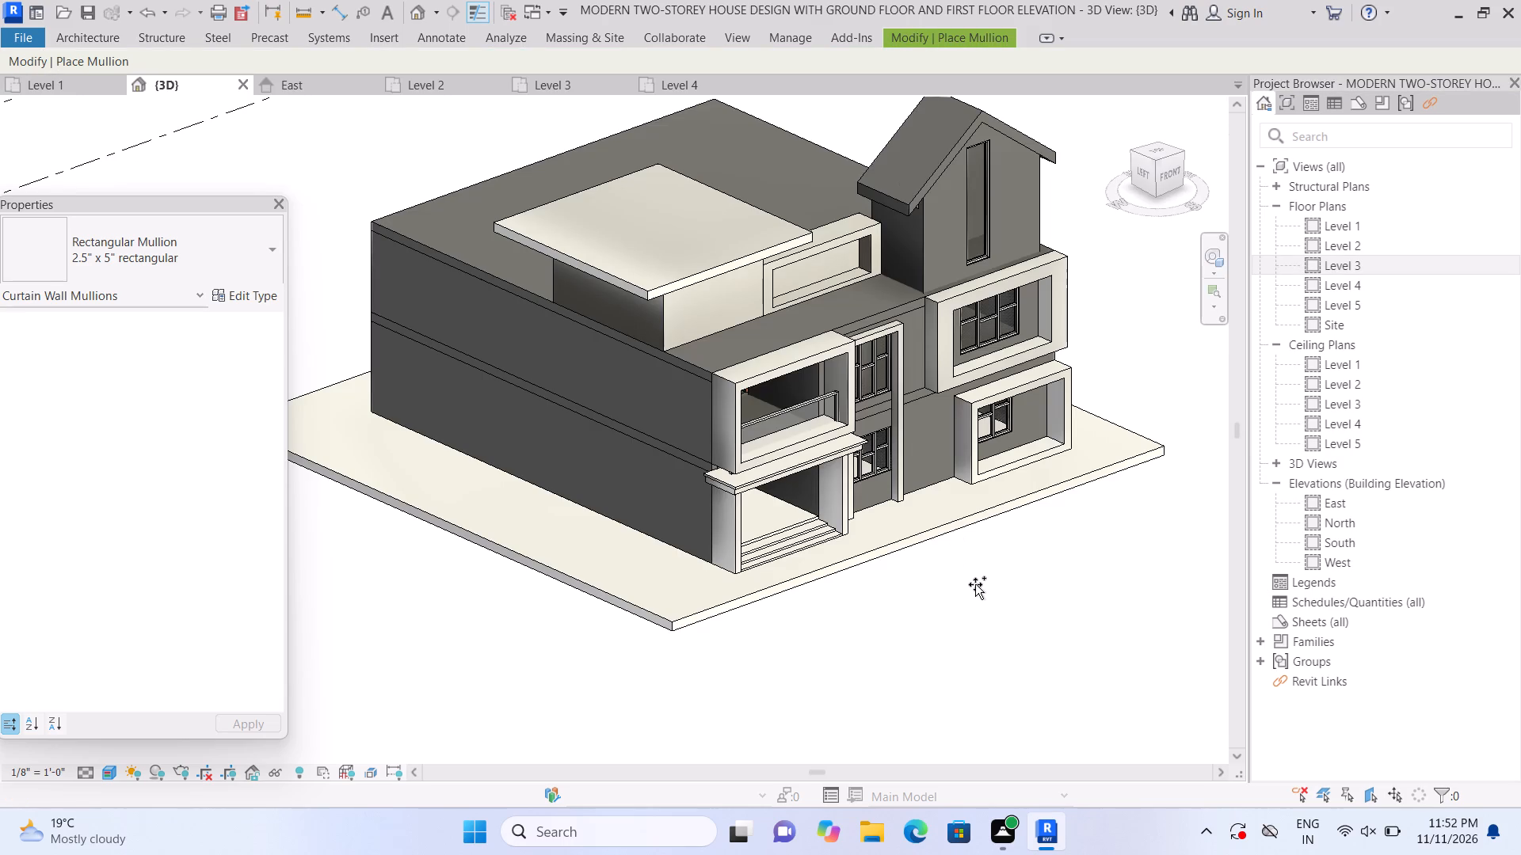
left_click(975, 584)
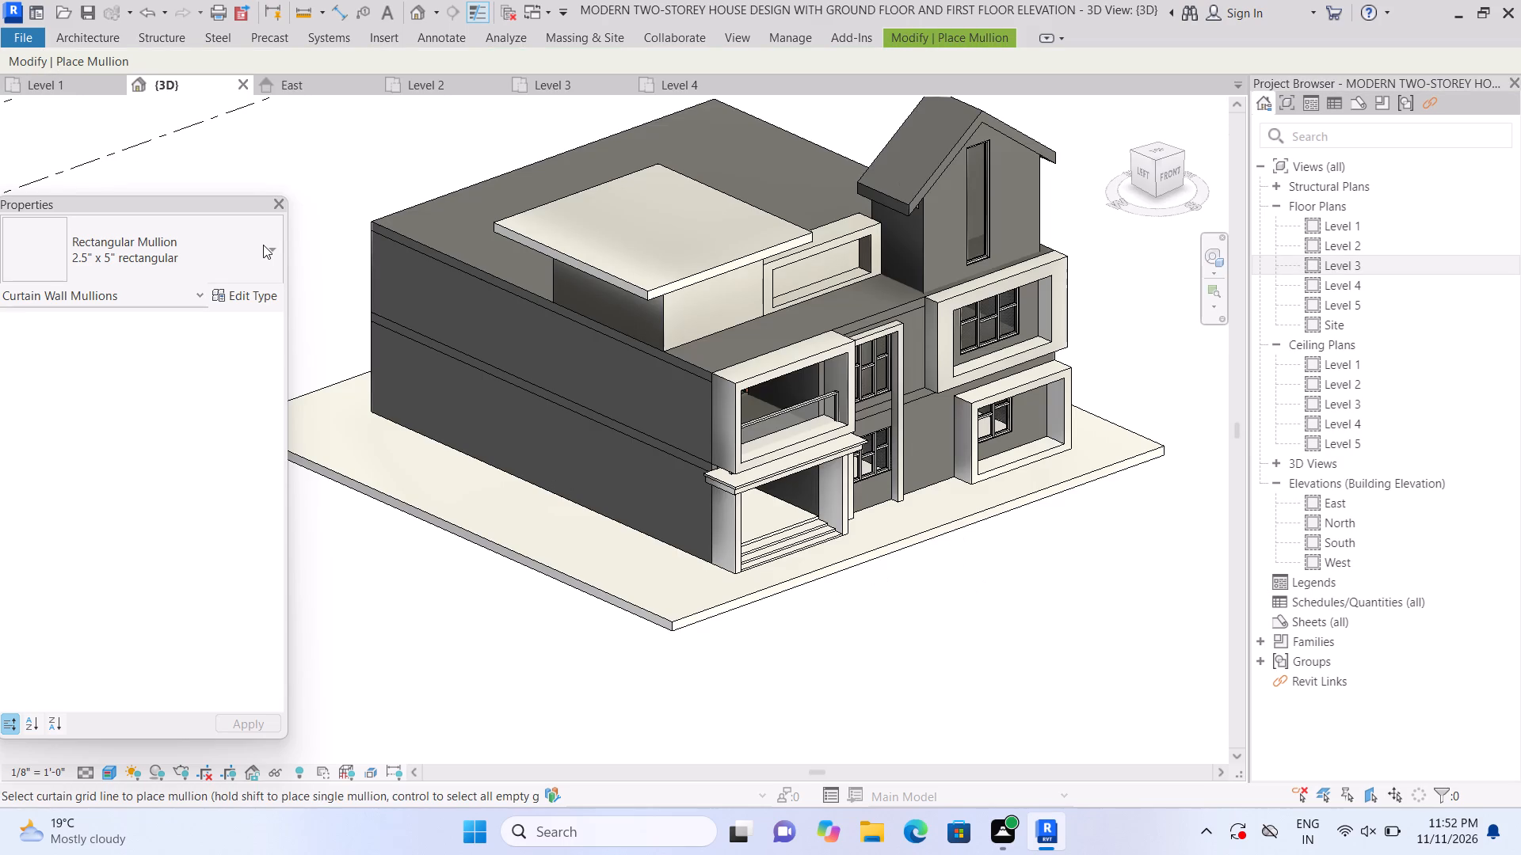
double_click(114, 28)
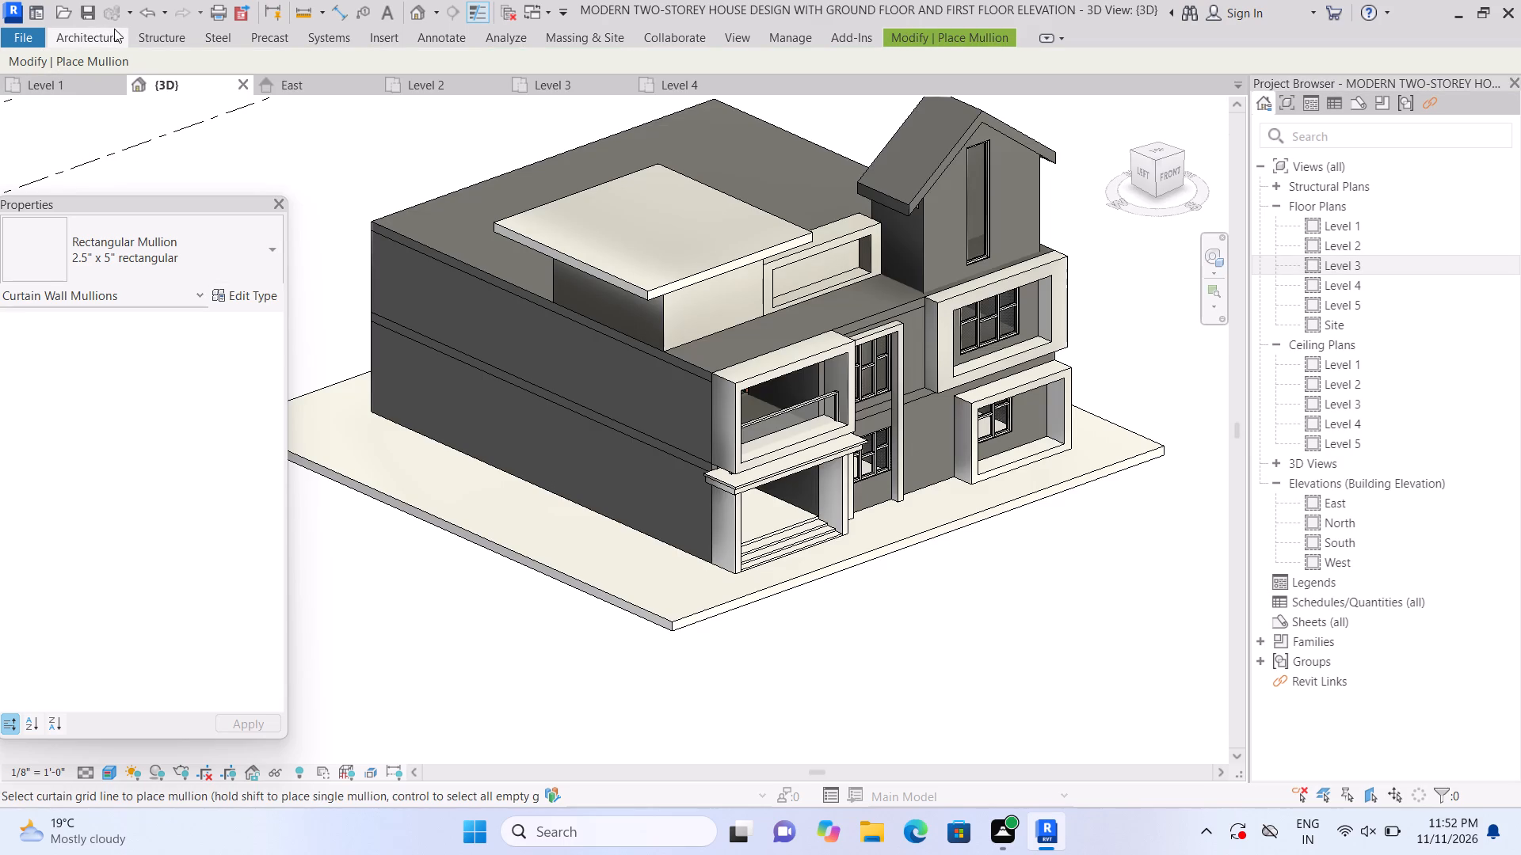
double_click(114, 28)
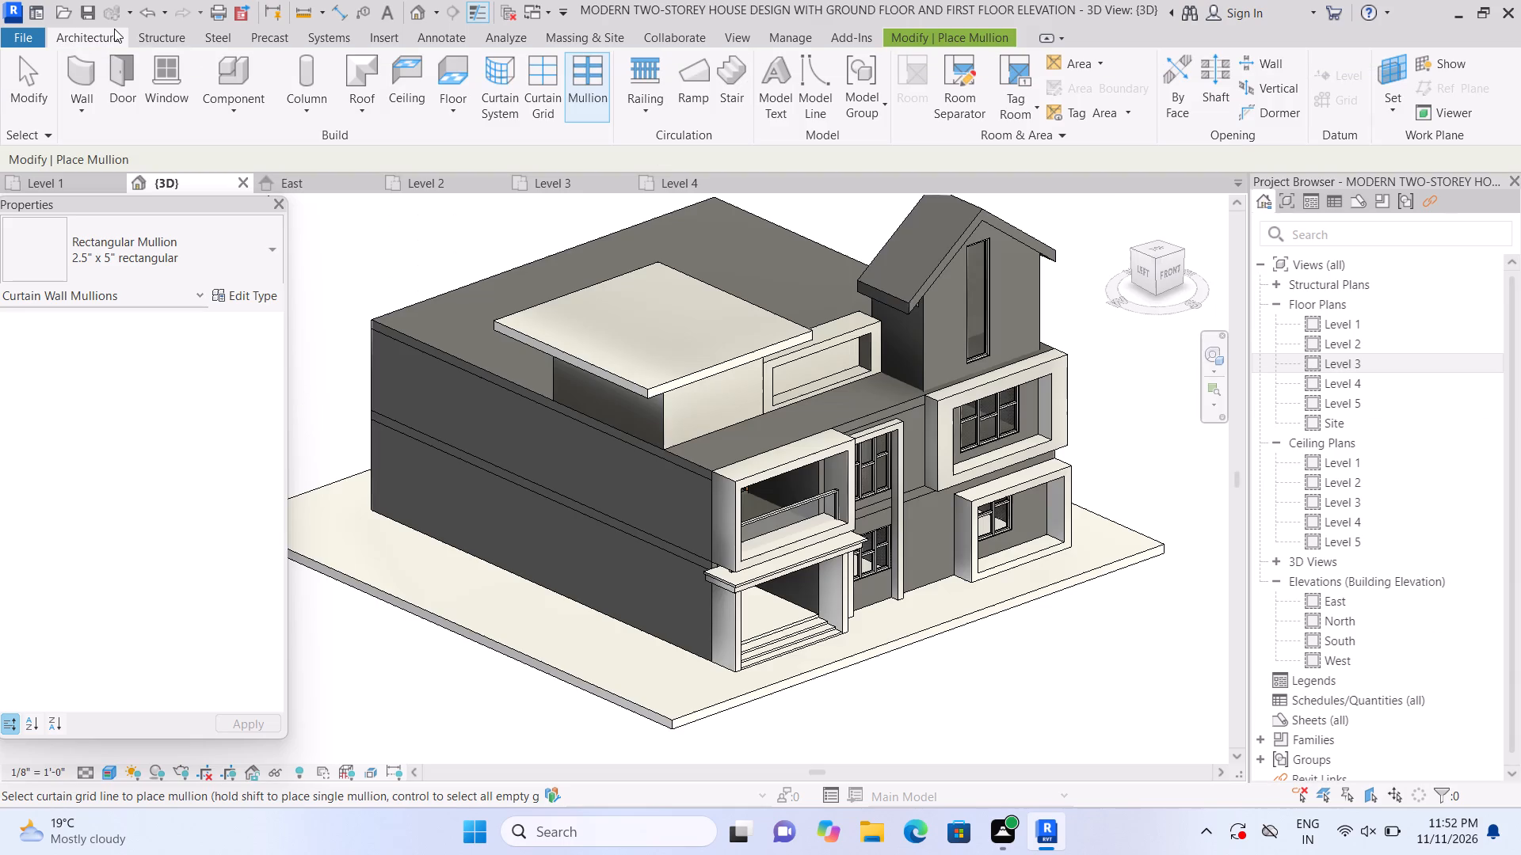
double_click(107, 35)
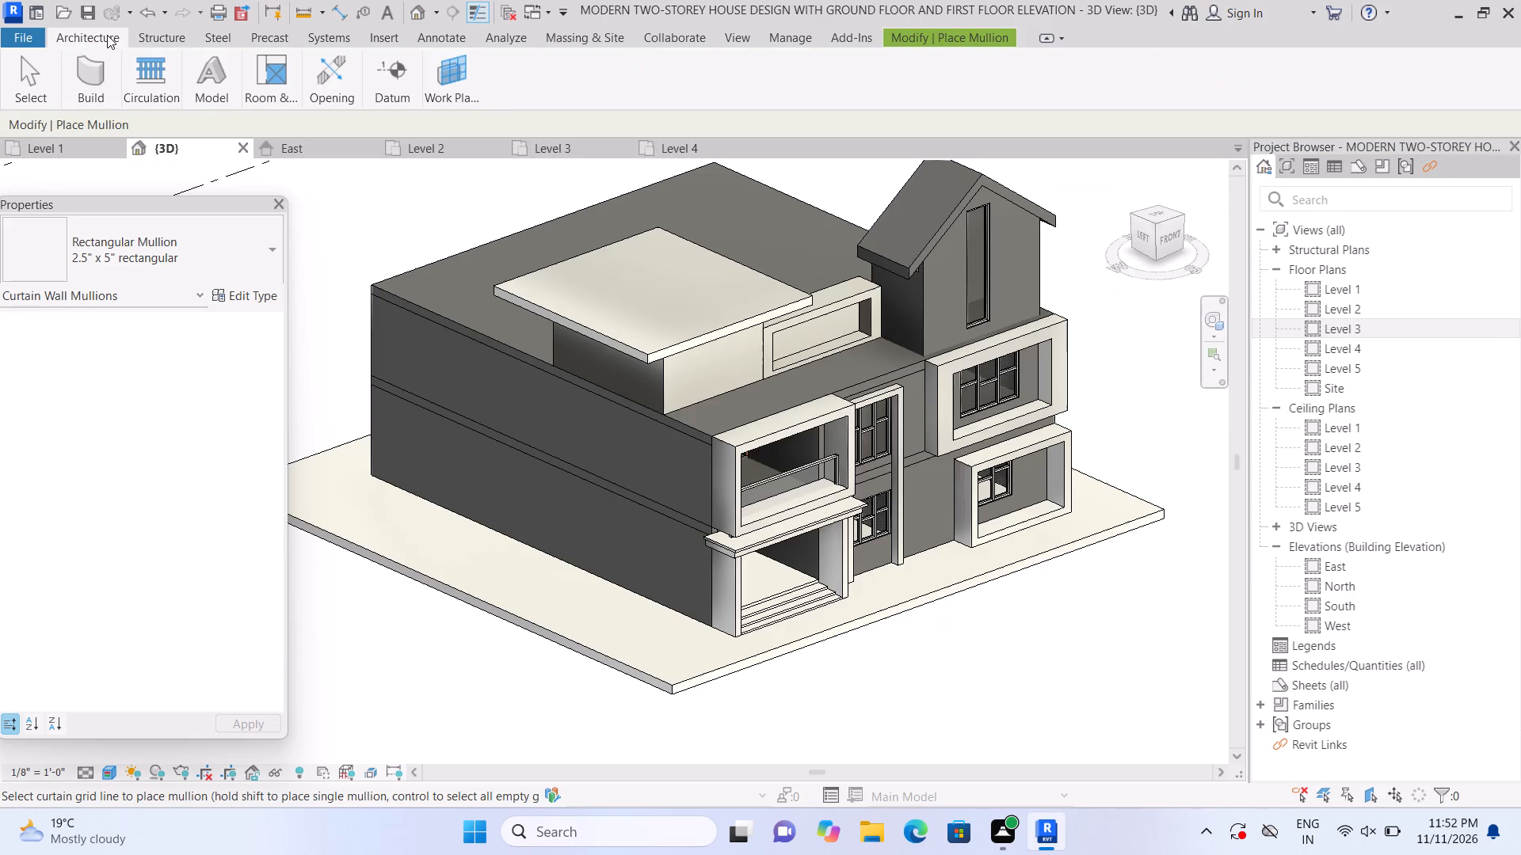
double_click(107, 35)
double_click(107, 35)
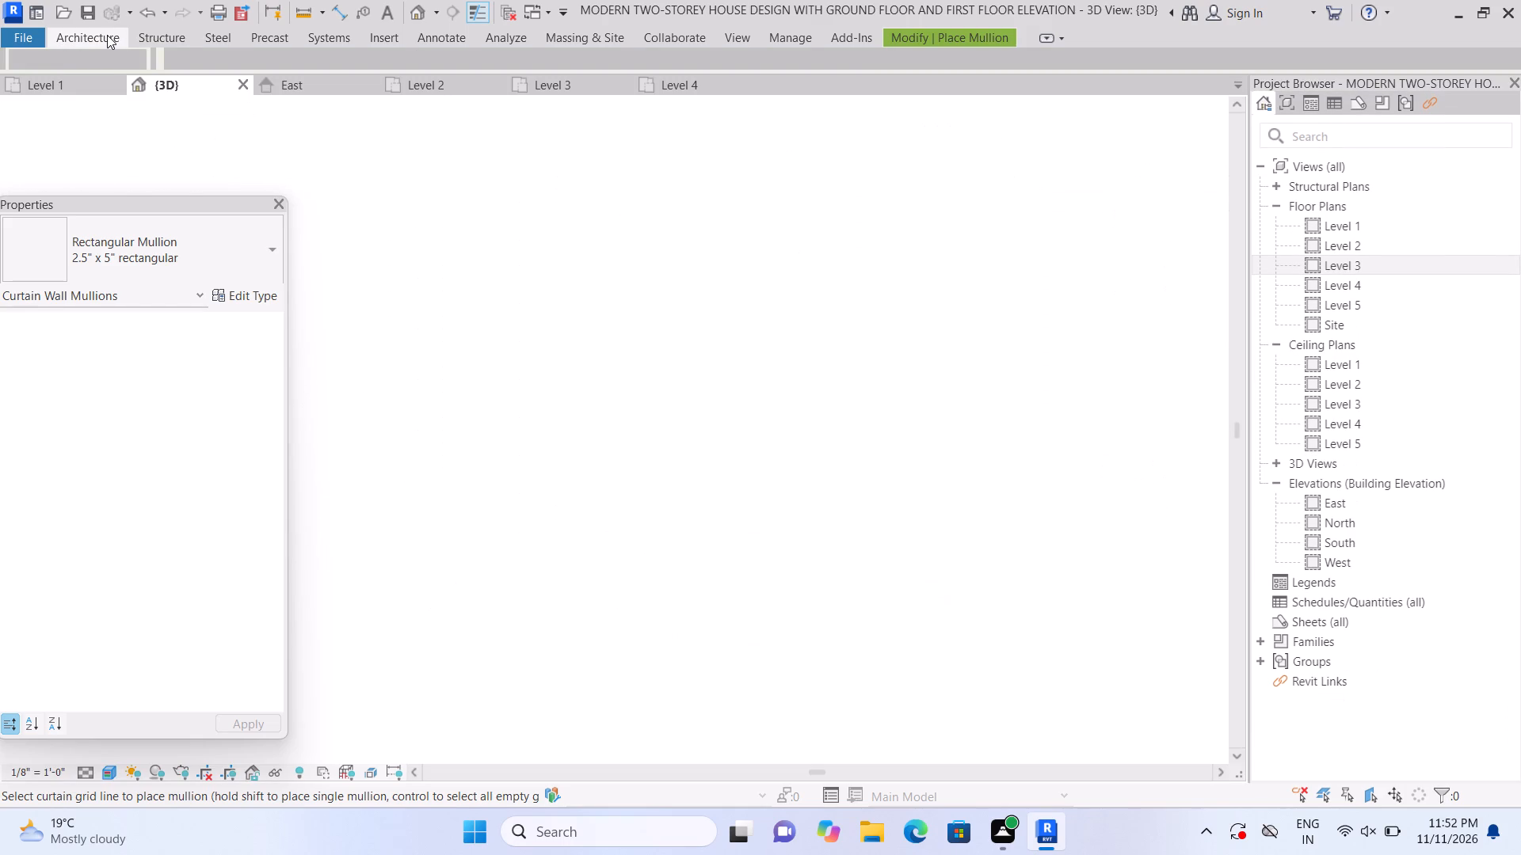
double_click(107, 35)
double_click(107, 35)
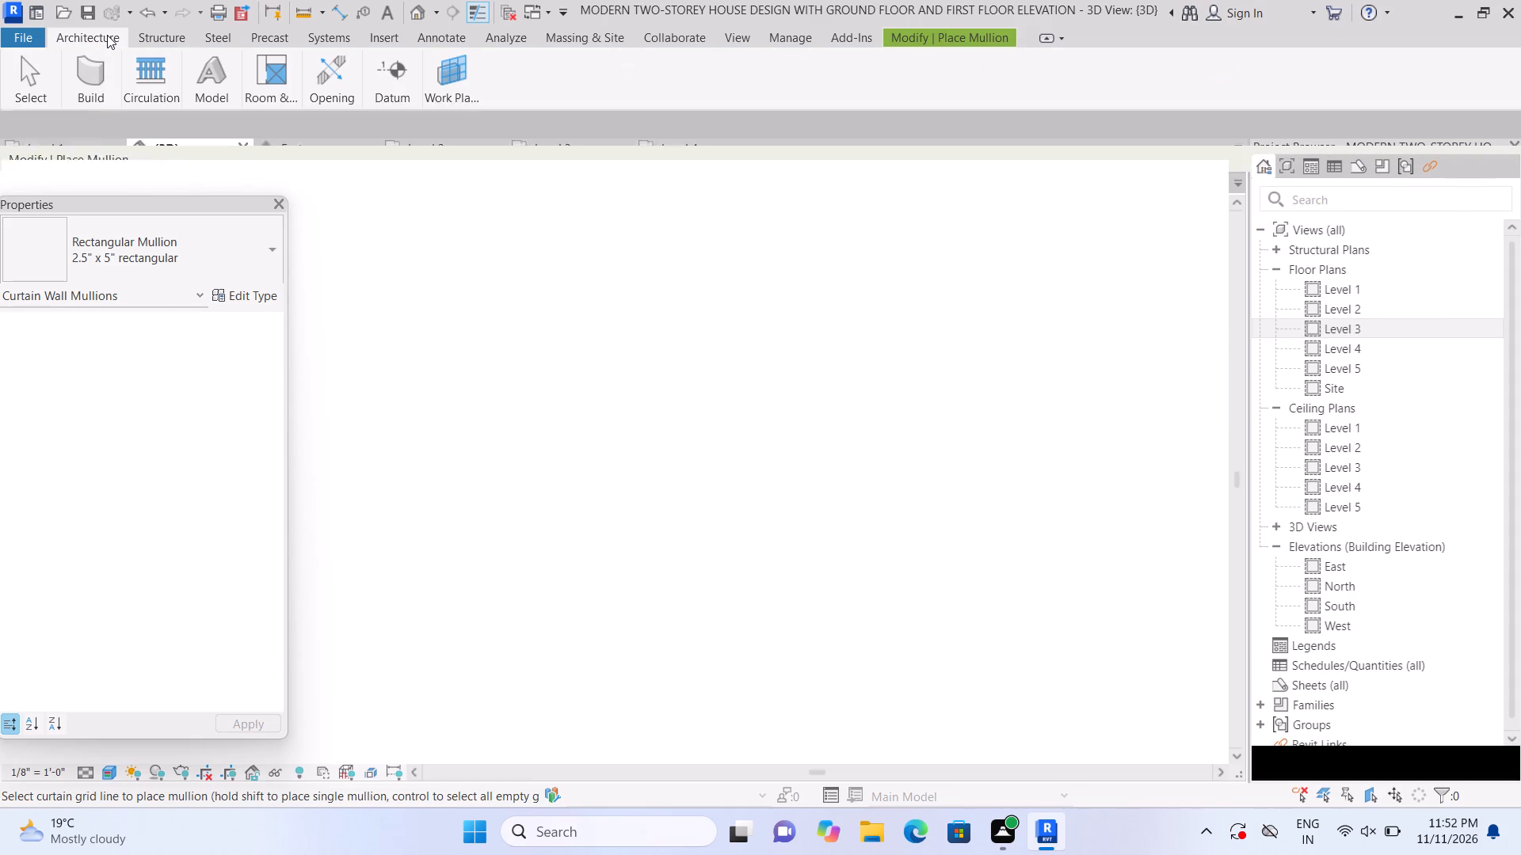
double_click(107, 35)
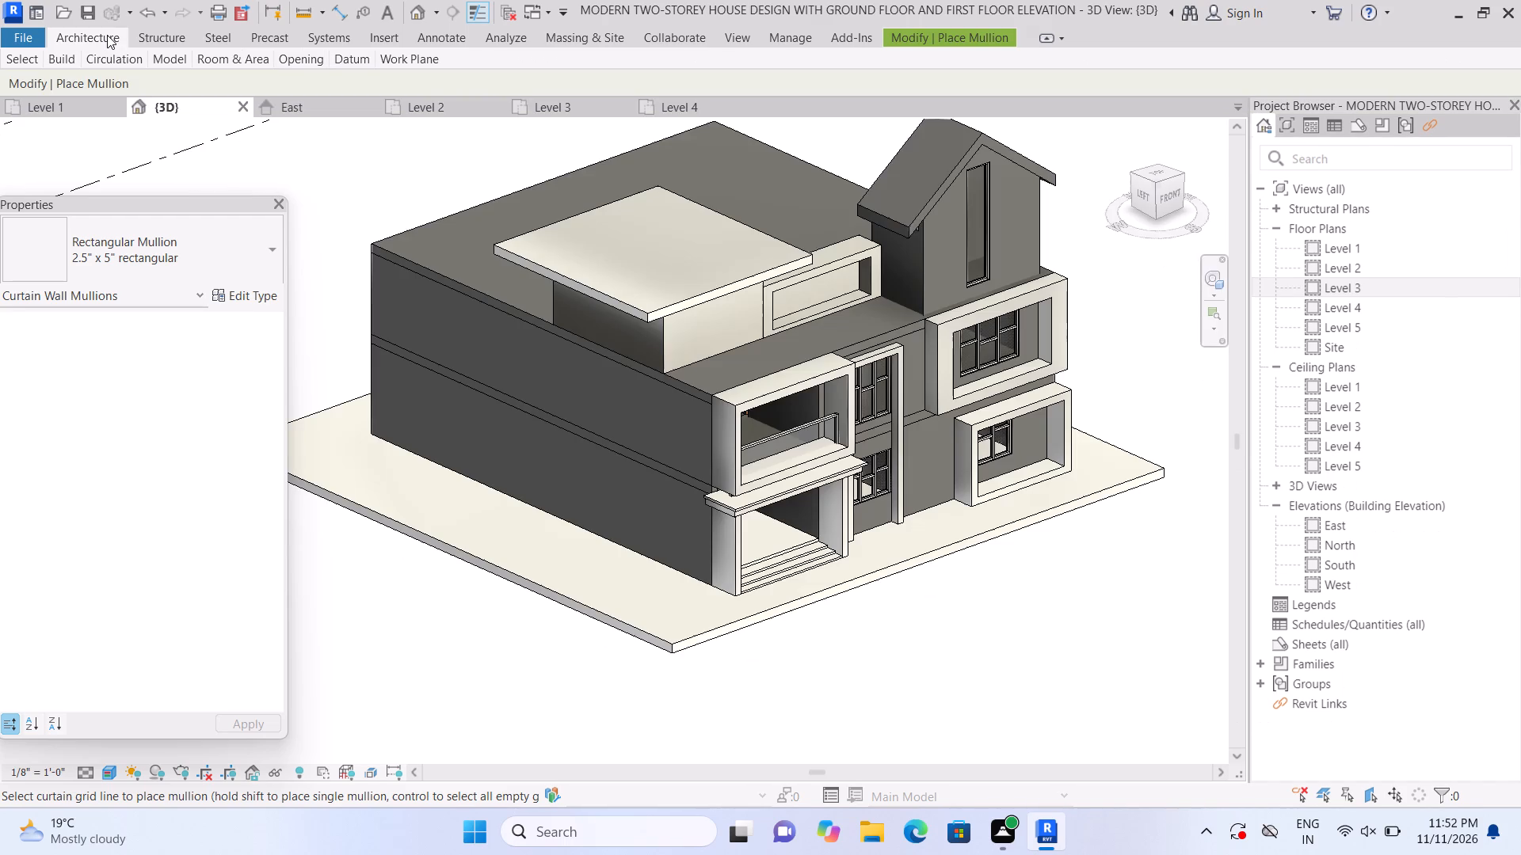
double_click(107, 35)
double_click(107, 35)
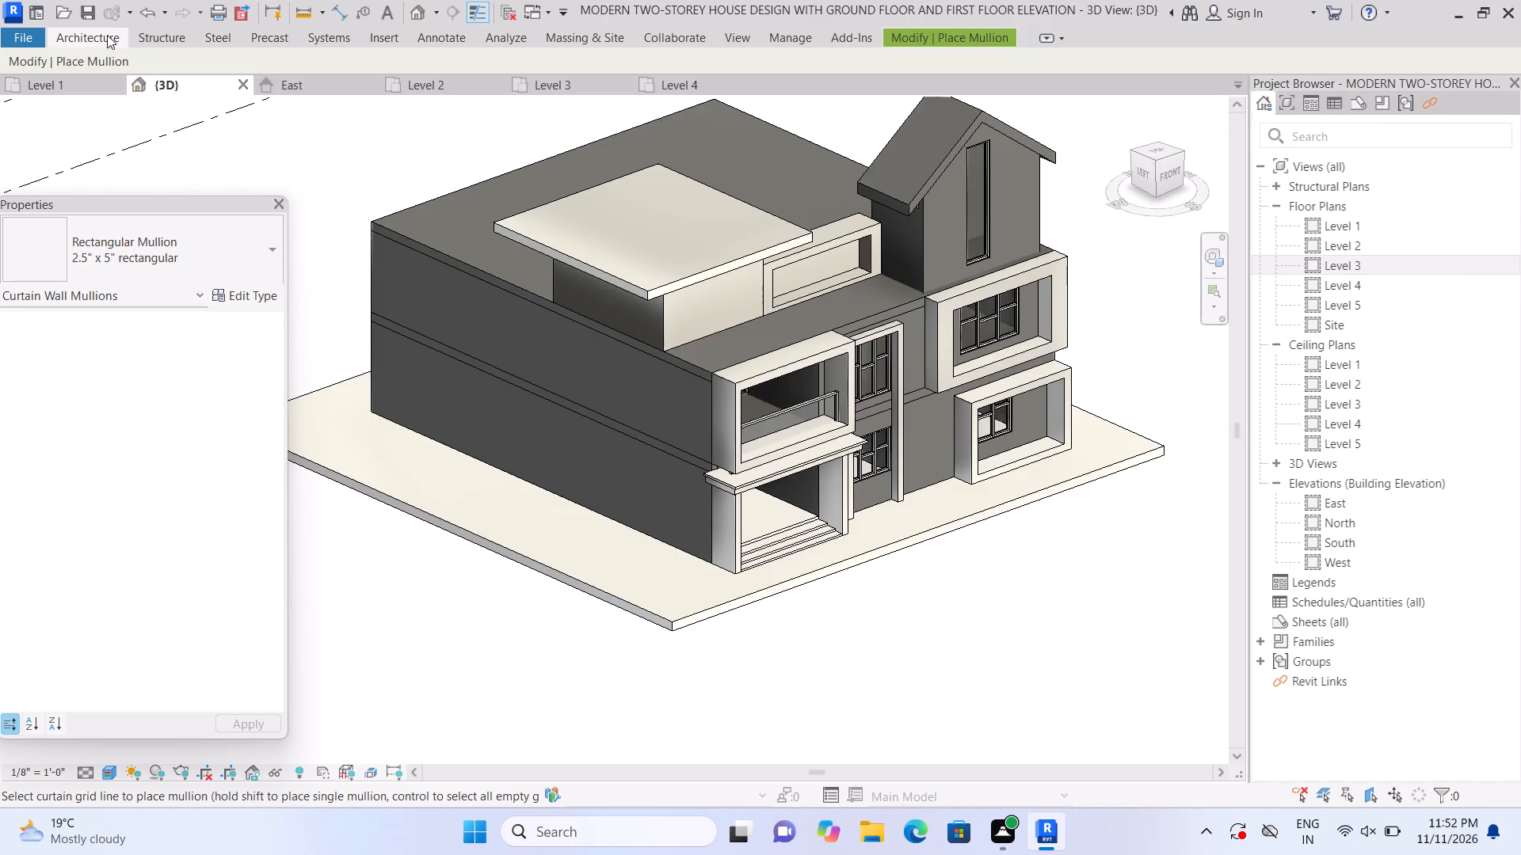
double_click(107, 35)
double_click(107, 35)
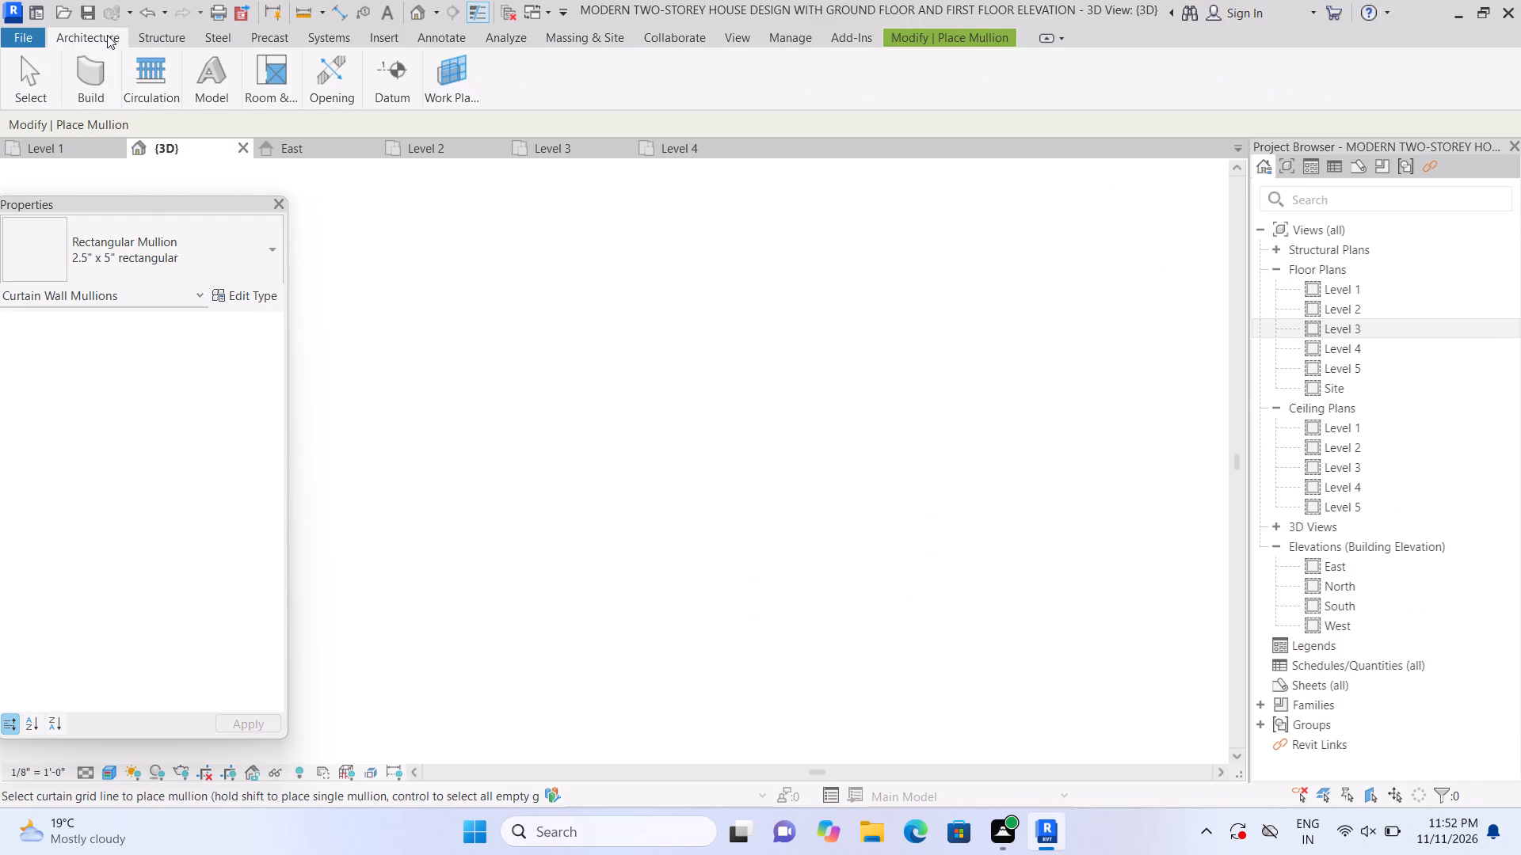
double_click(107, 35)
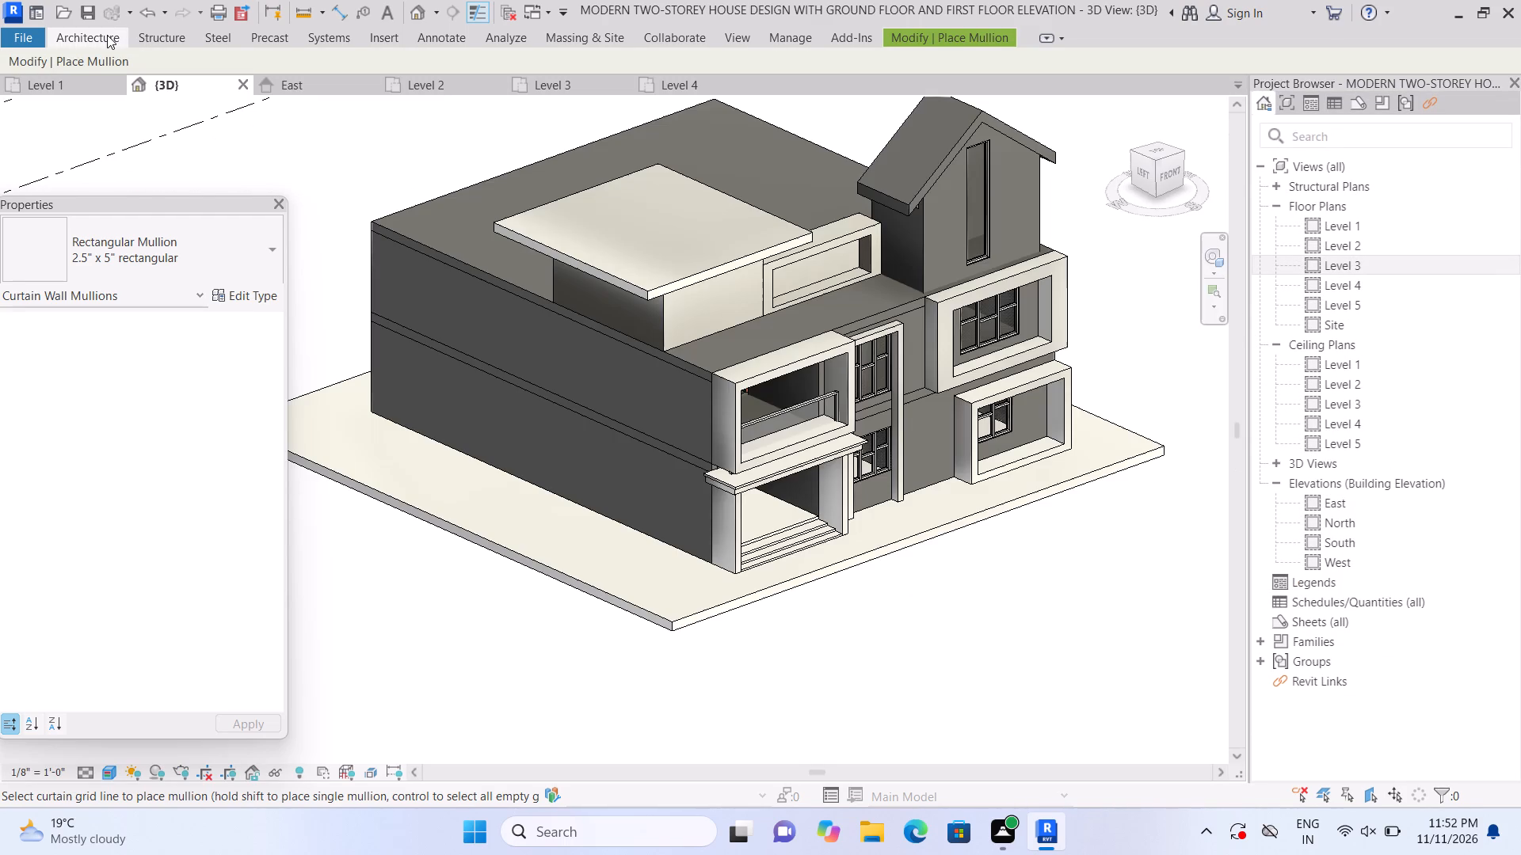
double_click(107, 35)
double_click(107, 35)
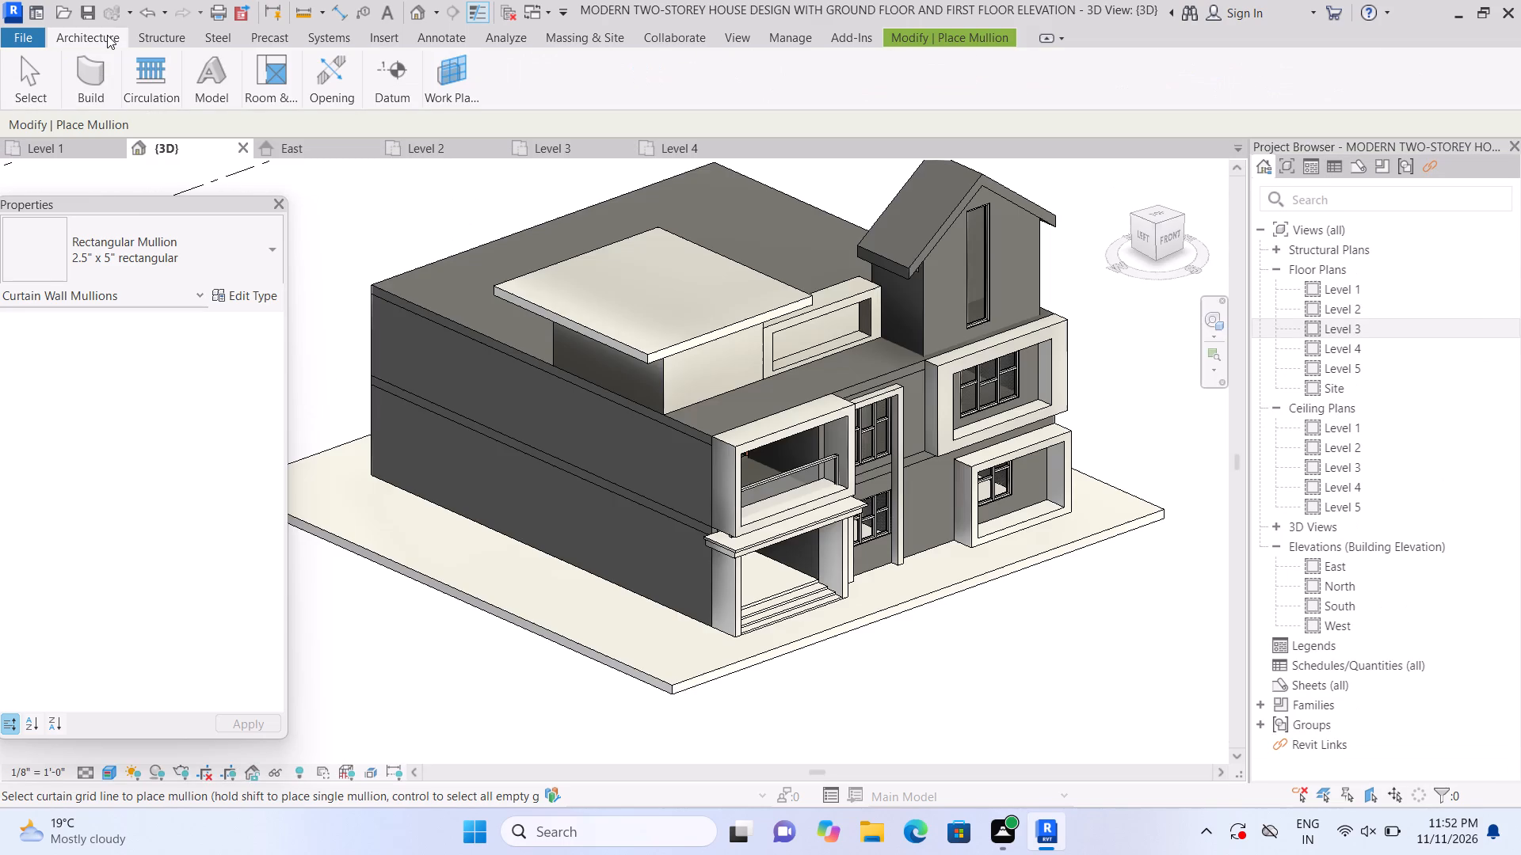
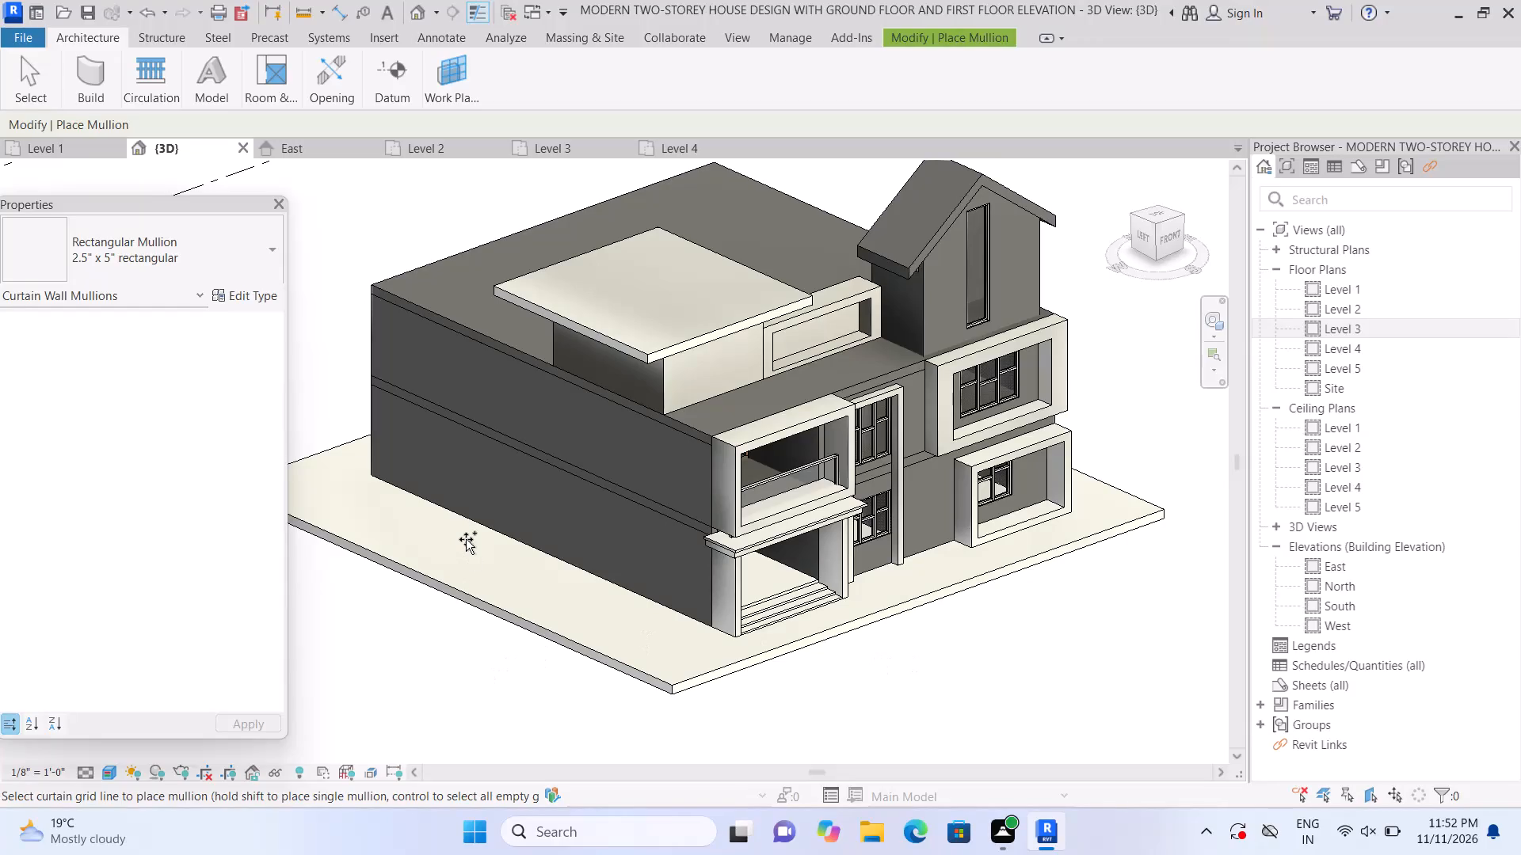
End the curtain wall mullion placement in the 3D view, leaving no command active.
key("Escape")
key("Escape")
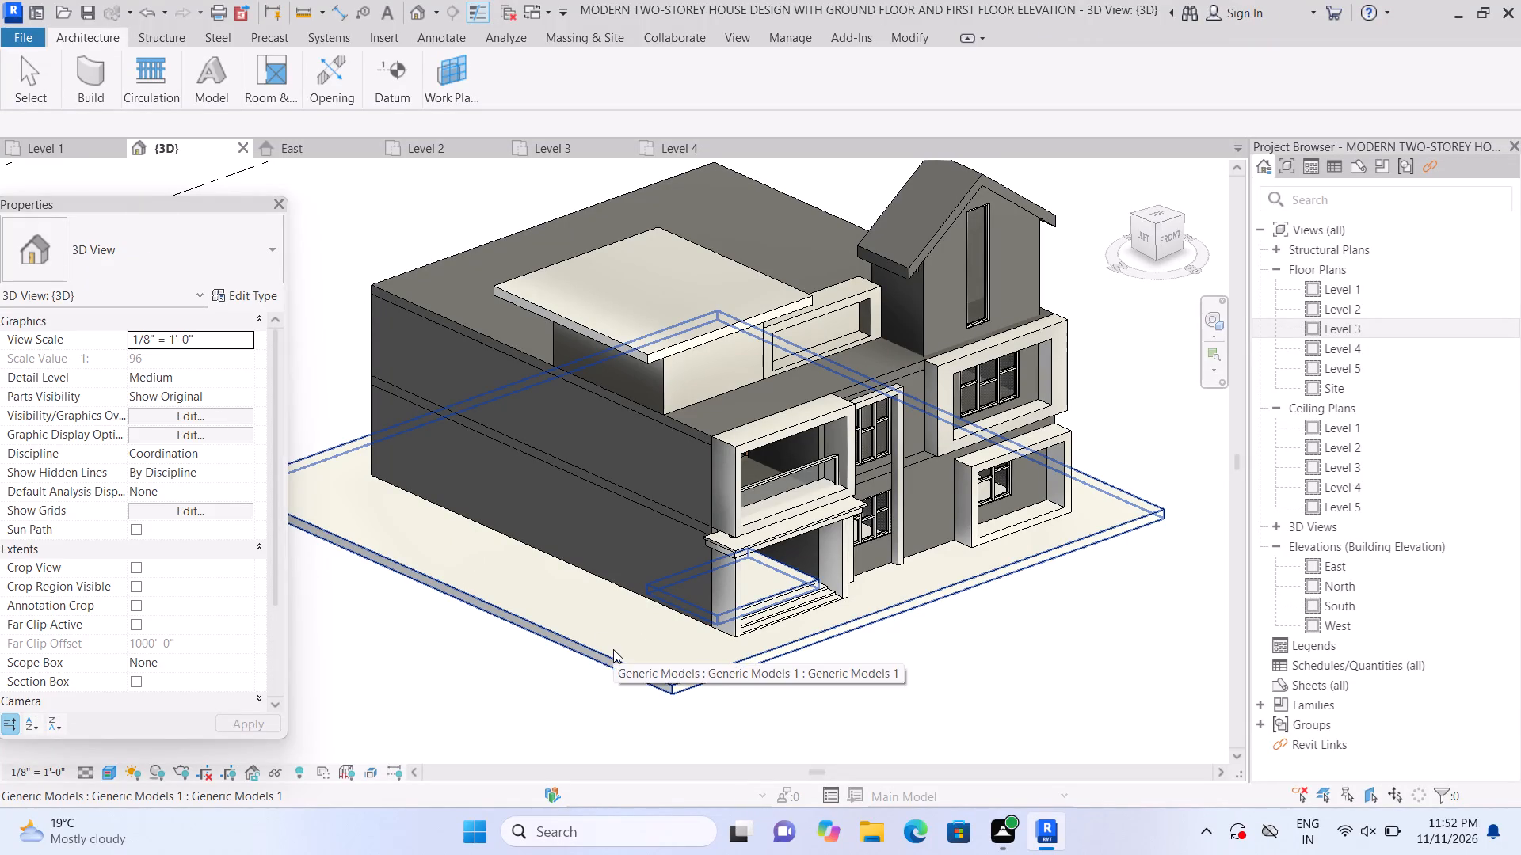